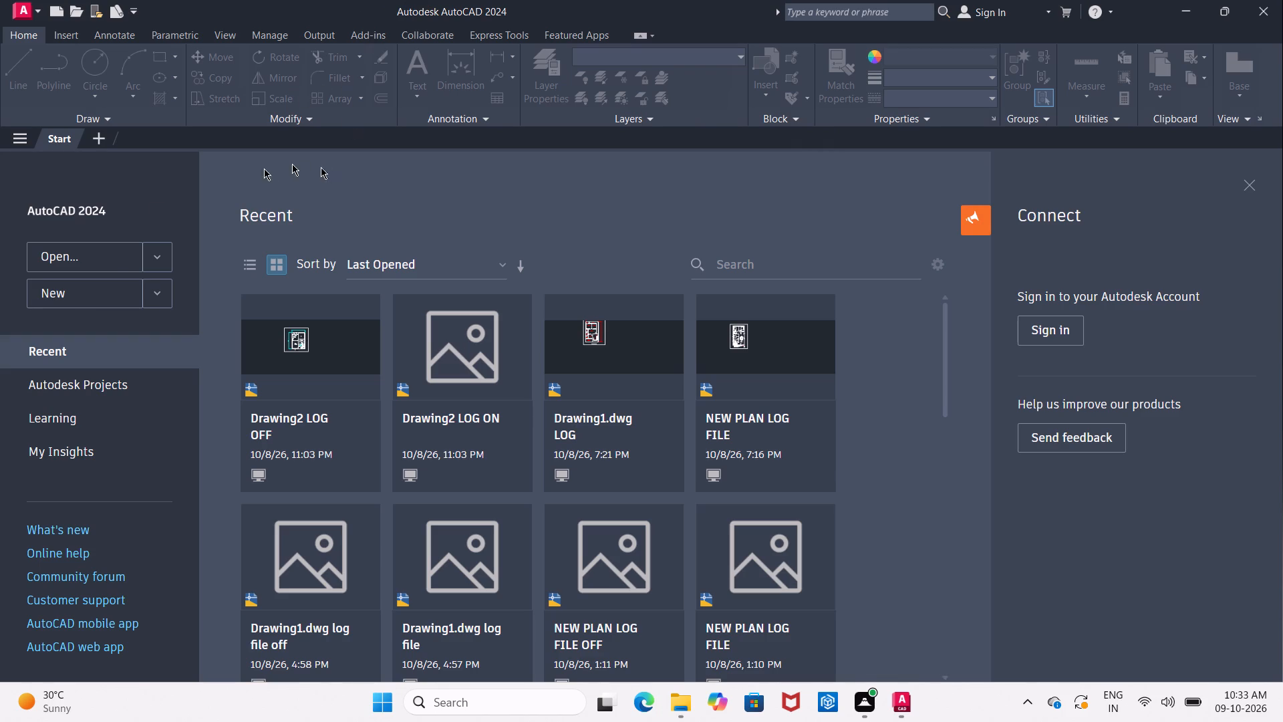
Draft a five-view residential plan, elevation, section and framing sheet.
Start a new drawing and turn off its grid display.
click(93, 279)
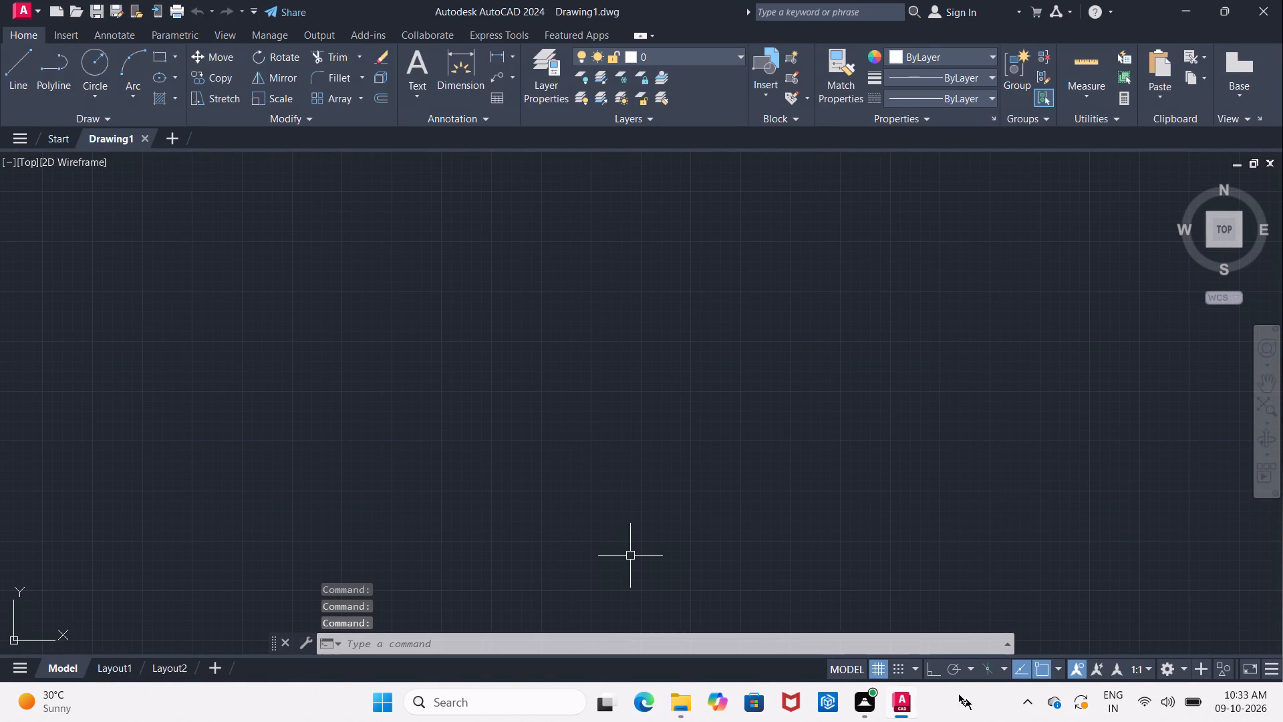
click(879, 665)
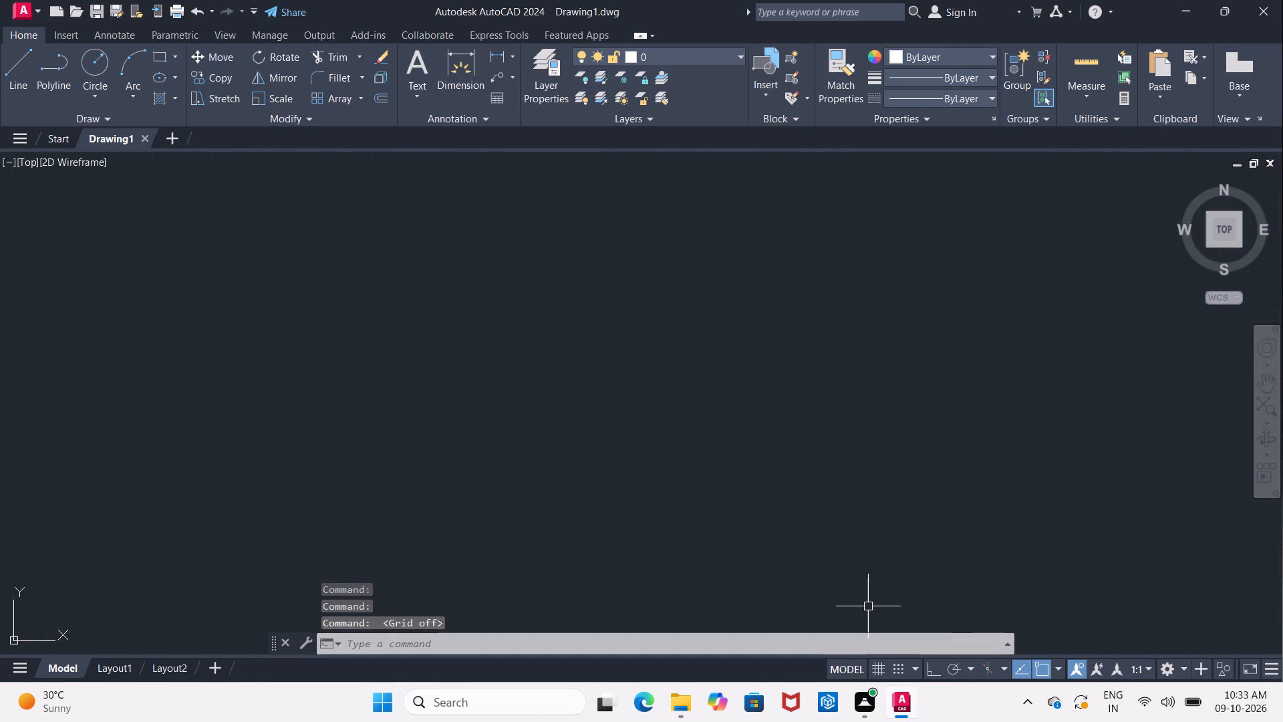
Set UCSICON to OFF to hide the coordinate system icon.
text(ucsi)
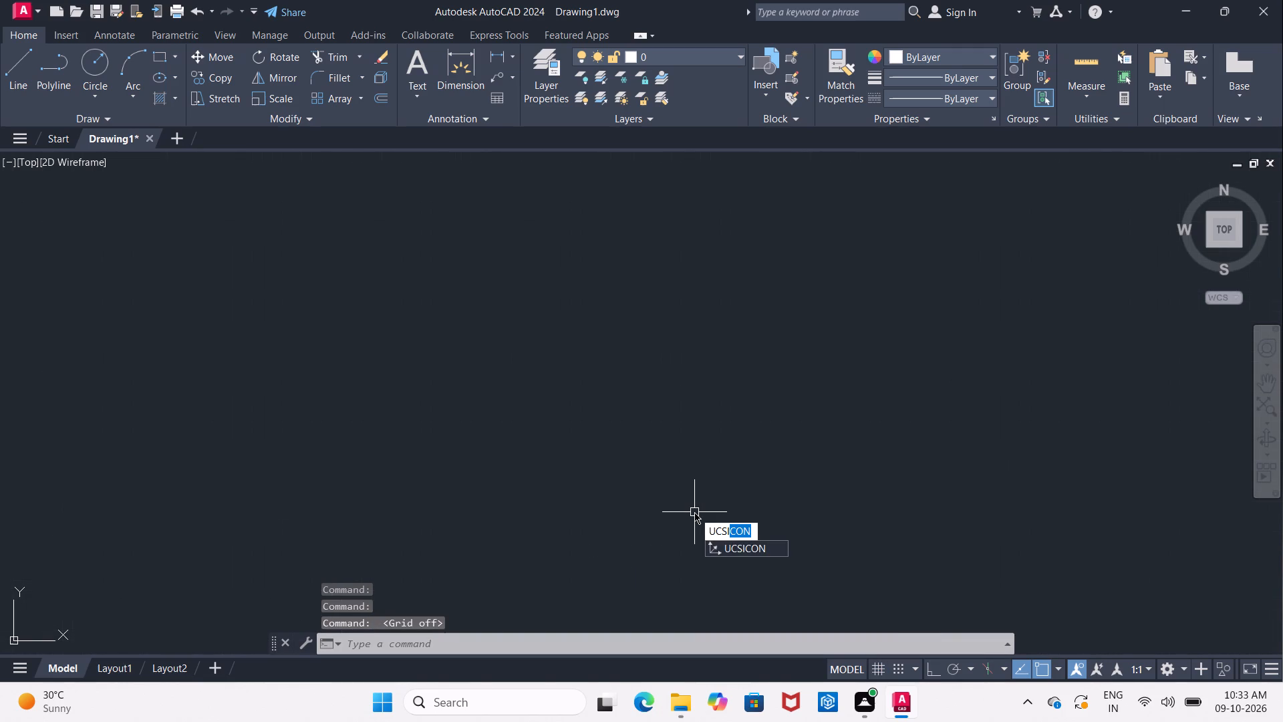
click(744, 547)
drag(785, 586, 744, 547)
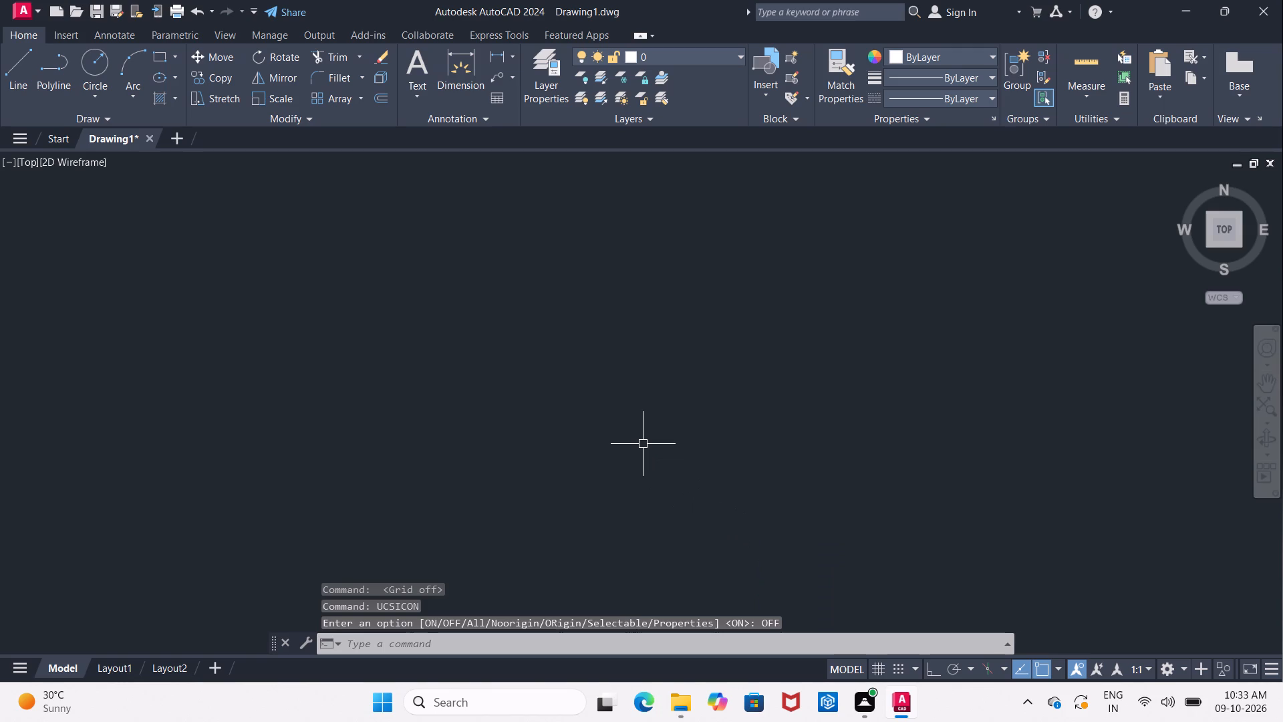
Enable "Maintain a log file" among the file safety precautions in the program options and apply the change.
key(o)
text(pt)
click(796, 475)
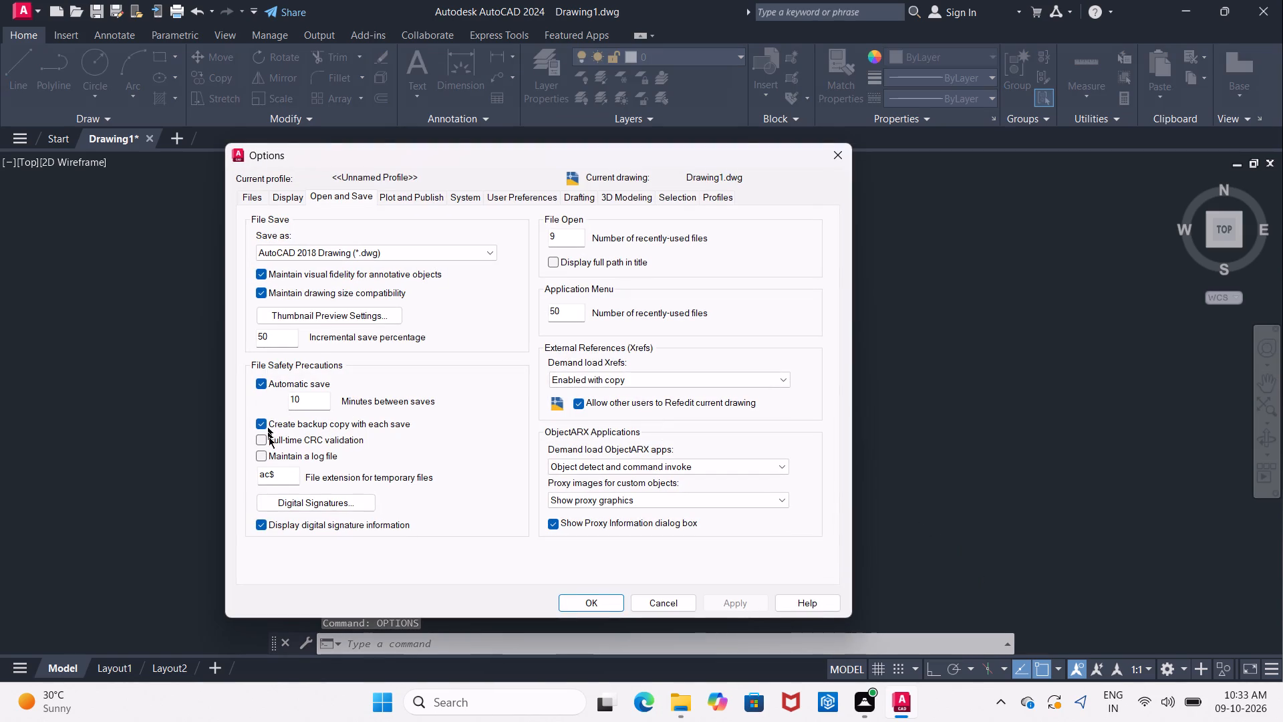
click(262, 457)
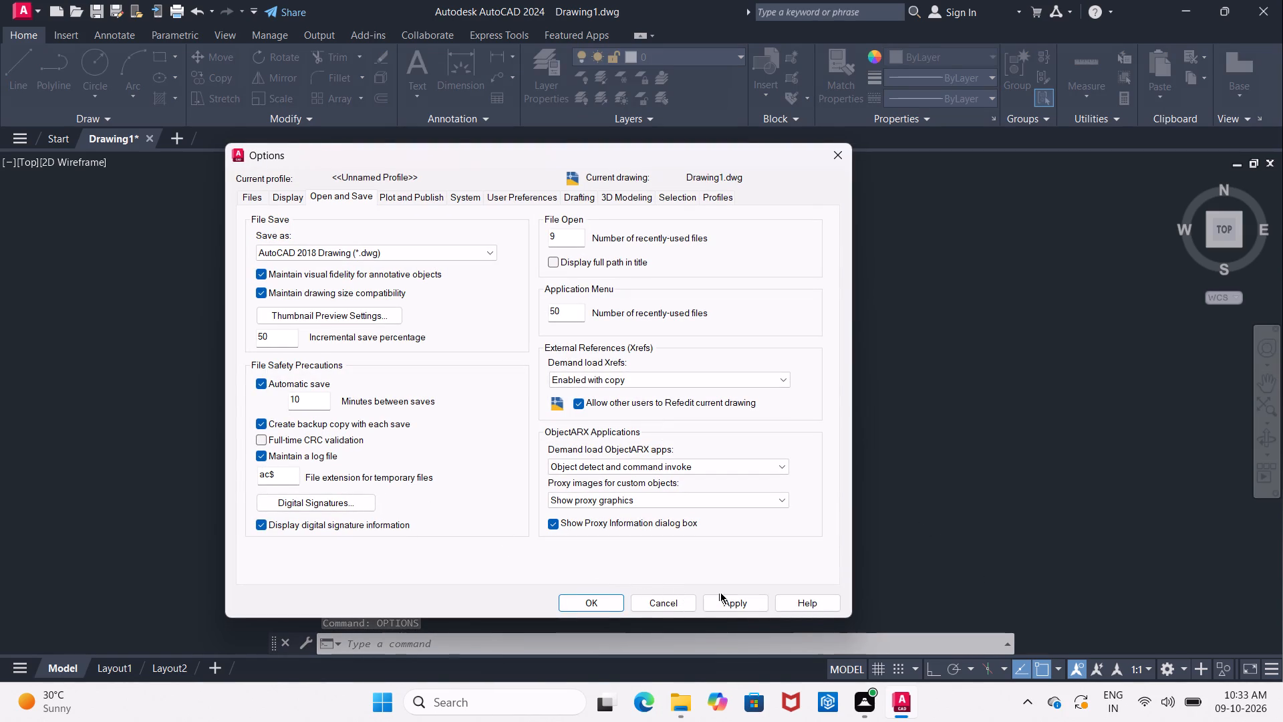
click(727, 598)
click(589, 598)
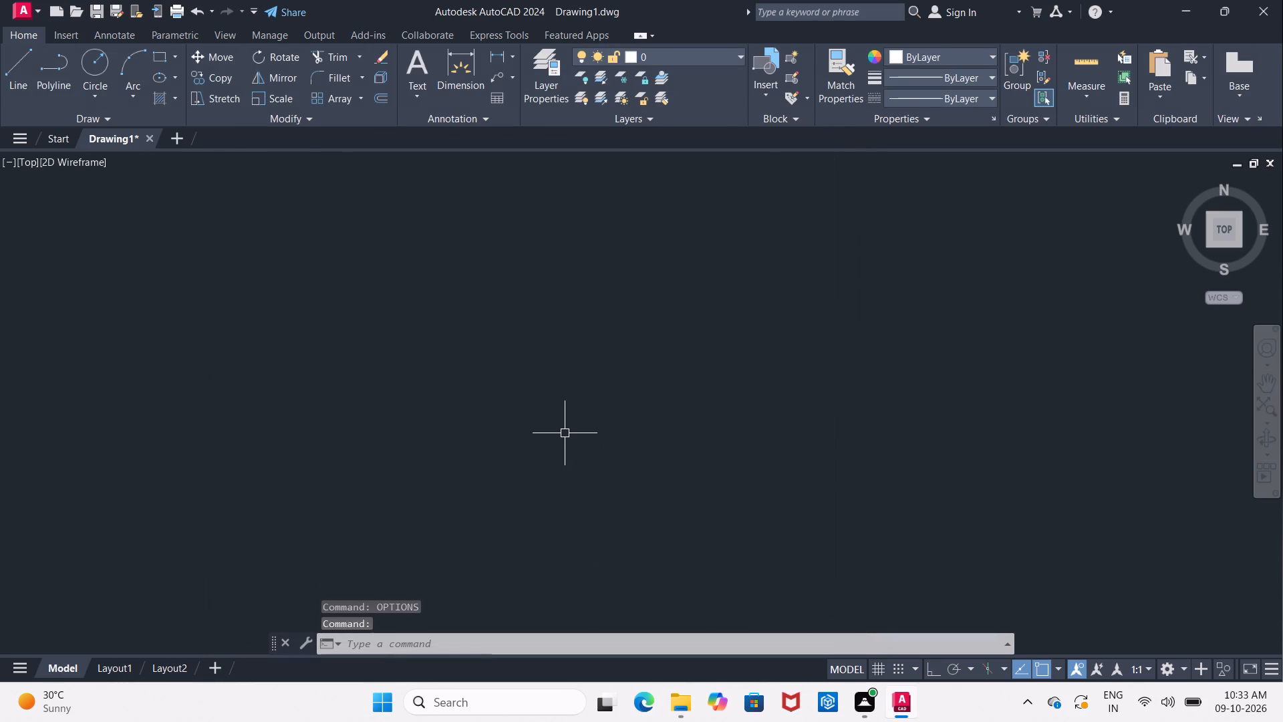
Start log file recording with the LOGFILEON command.
text(log)
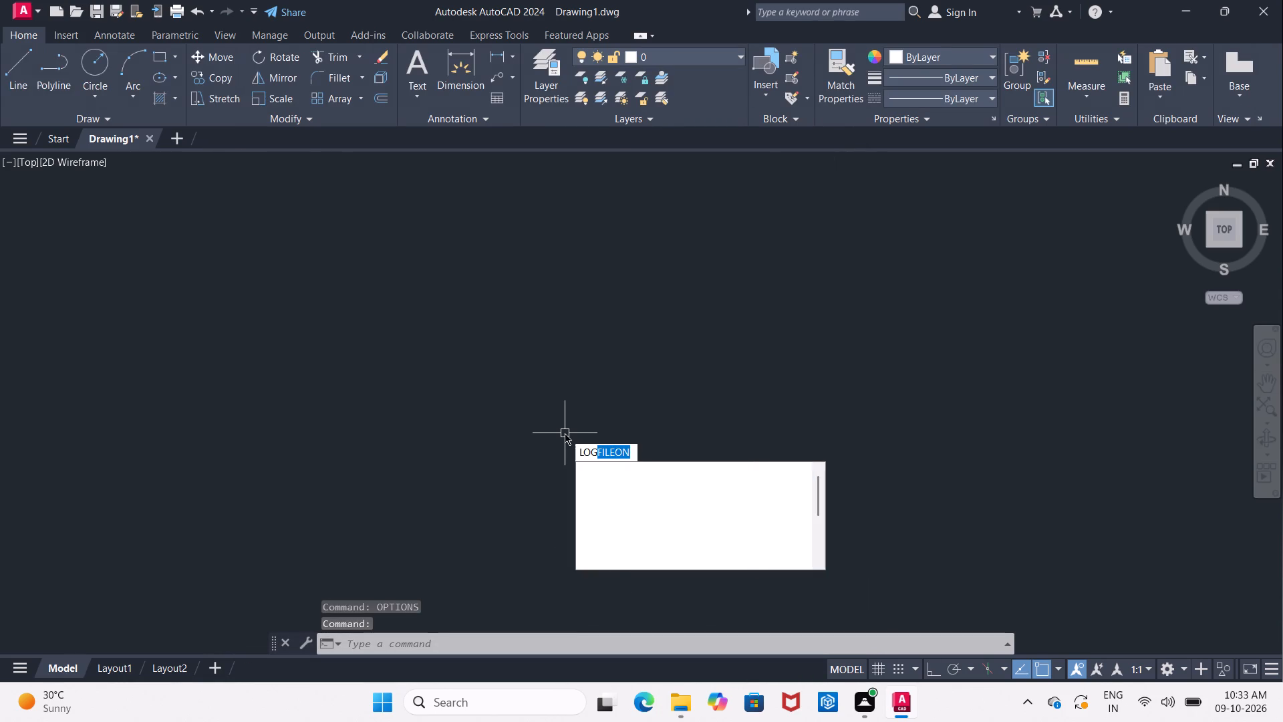
click(595, 468)
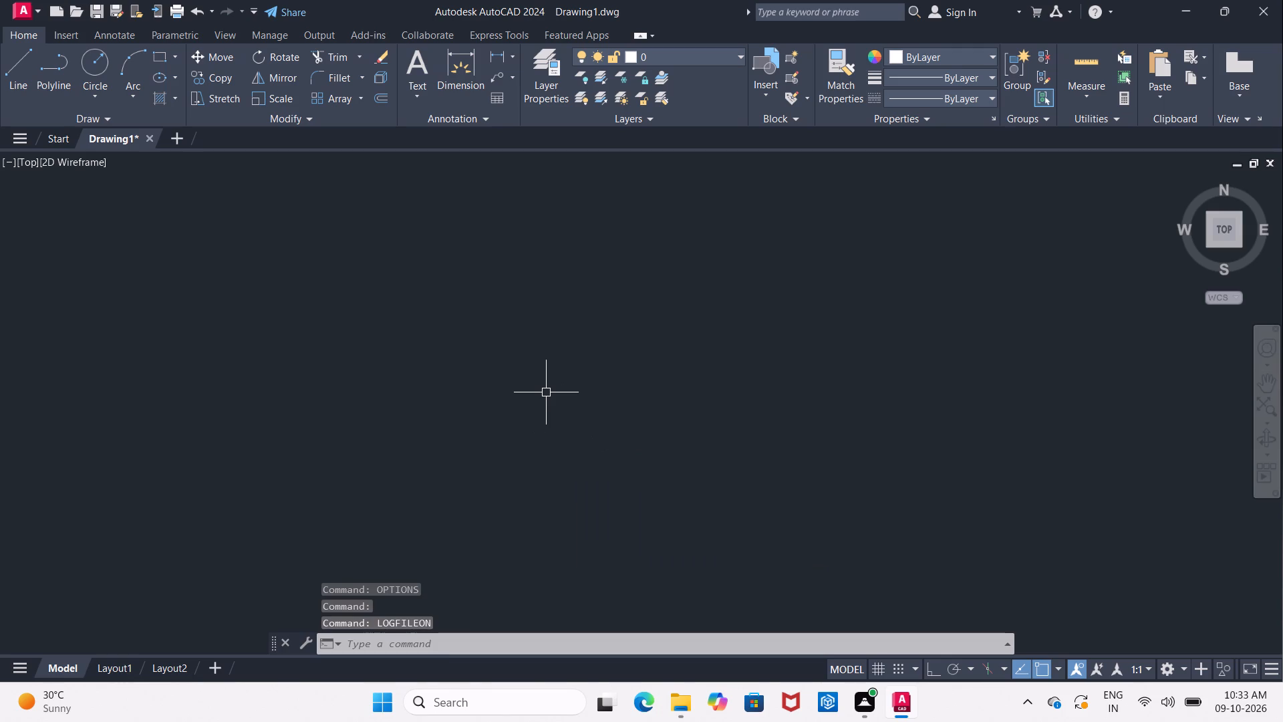
Configure the drawing units to Architectural length with 0'-0 1/2" precision and decimal-degree angles with 0.00 precision.
text(un)
key(Return)
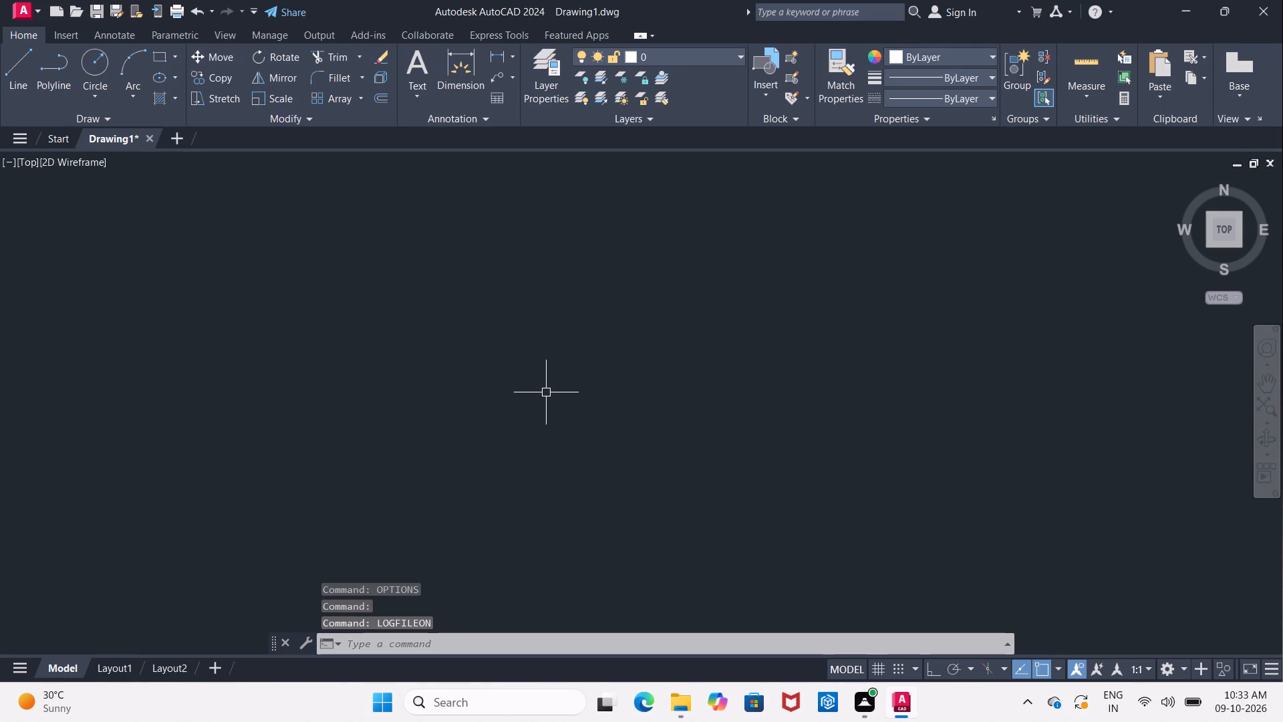
click(569, 229)
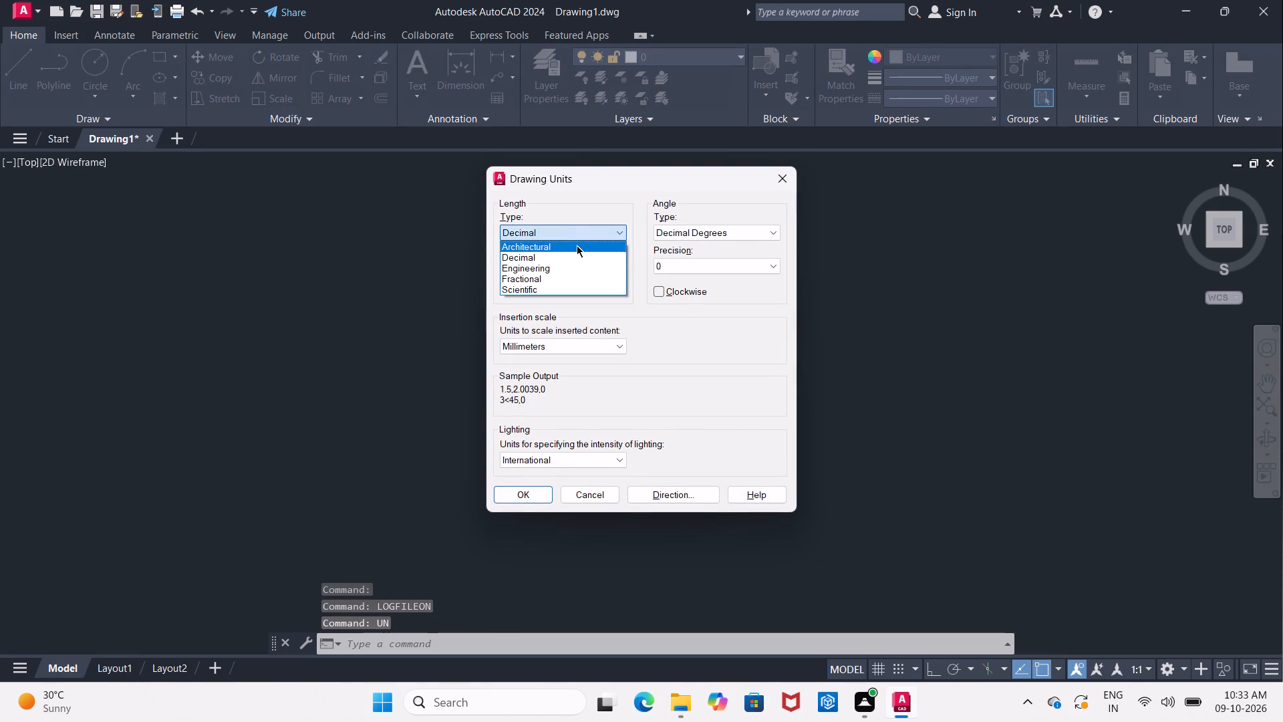
click(577, 247)
click(580, 267)
click(575, 284)
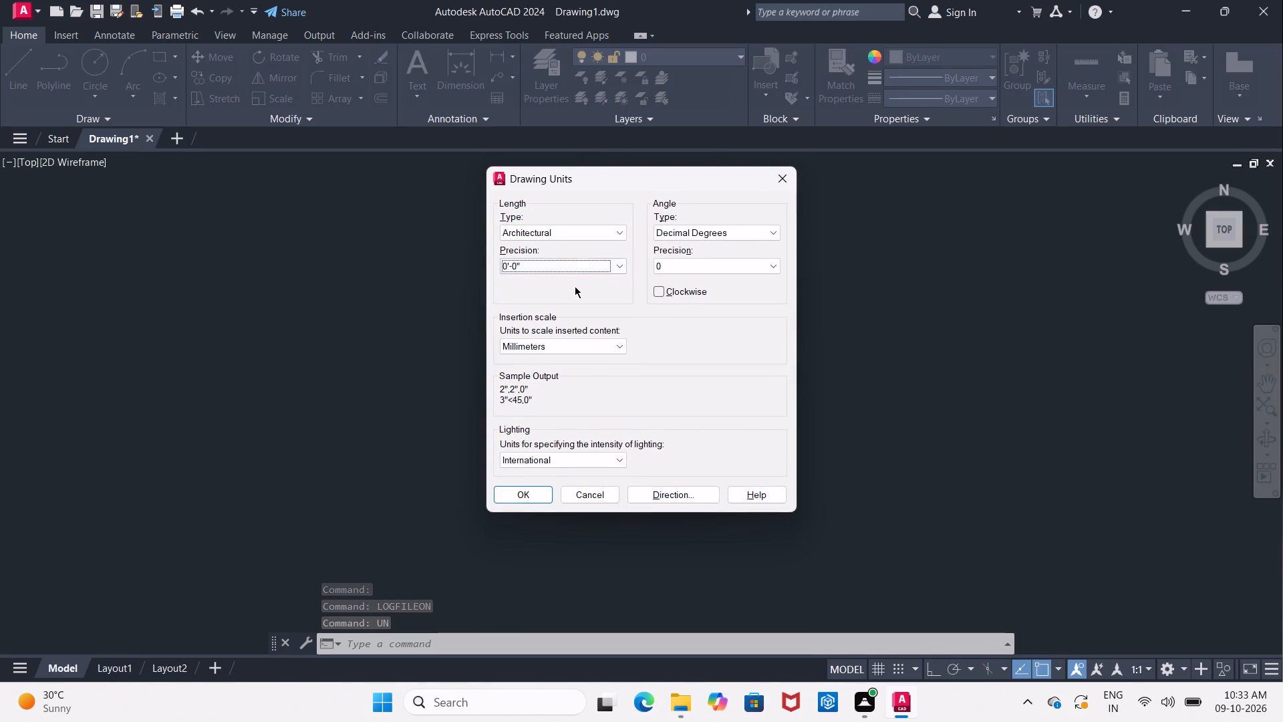
click(577, 265)
click(575, 291)
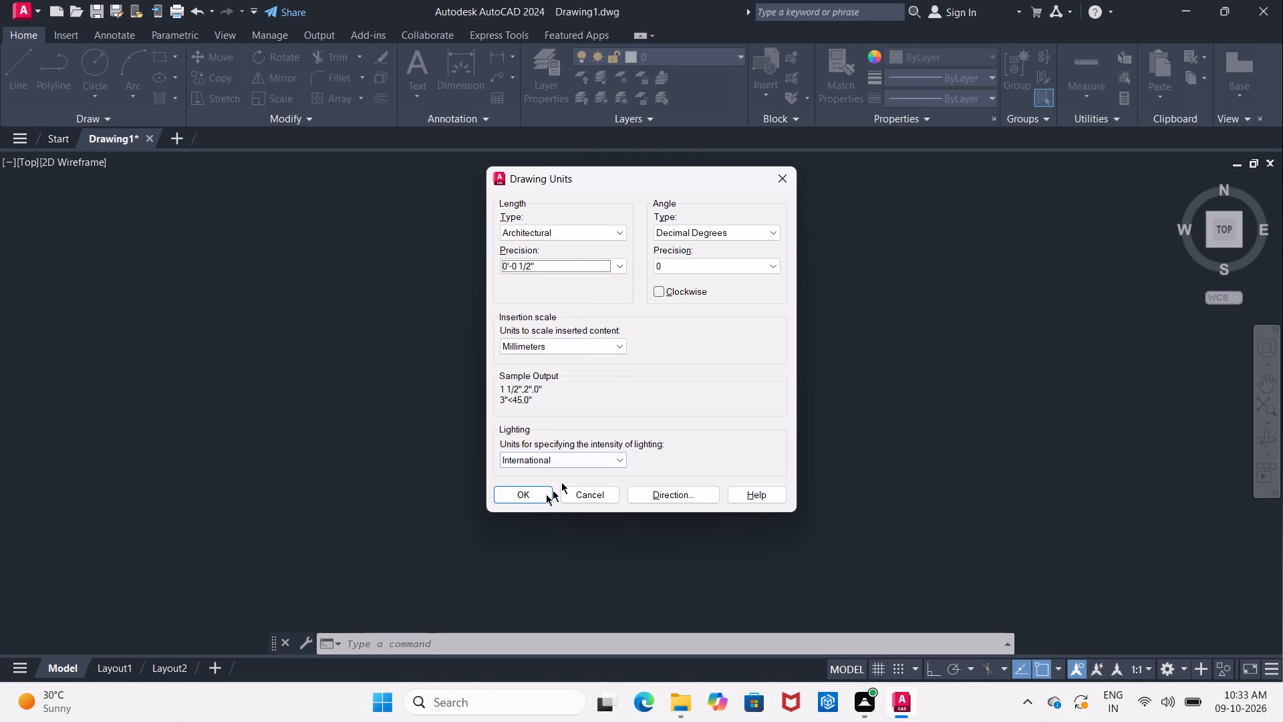
click(731, 271)
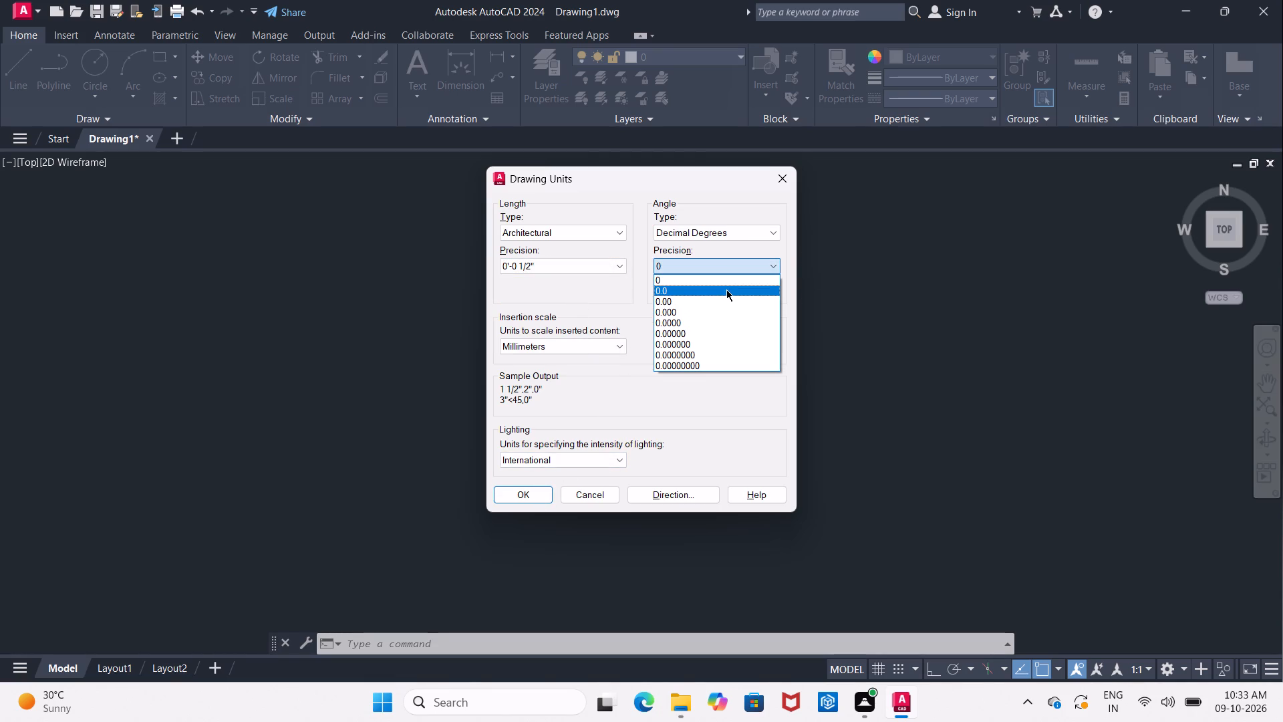
click(729, 299)
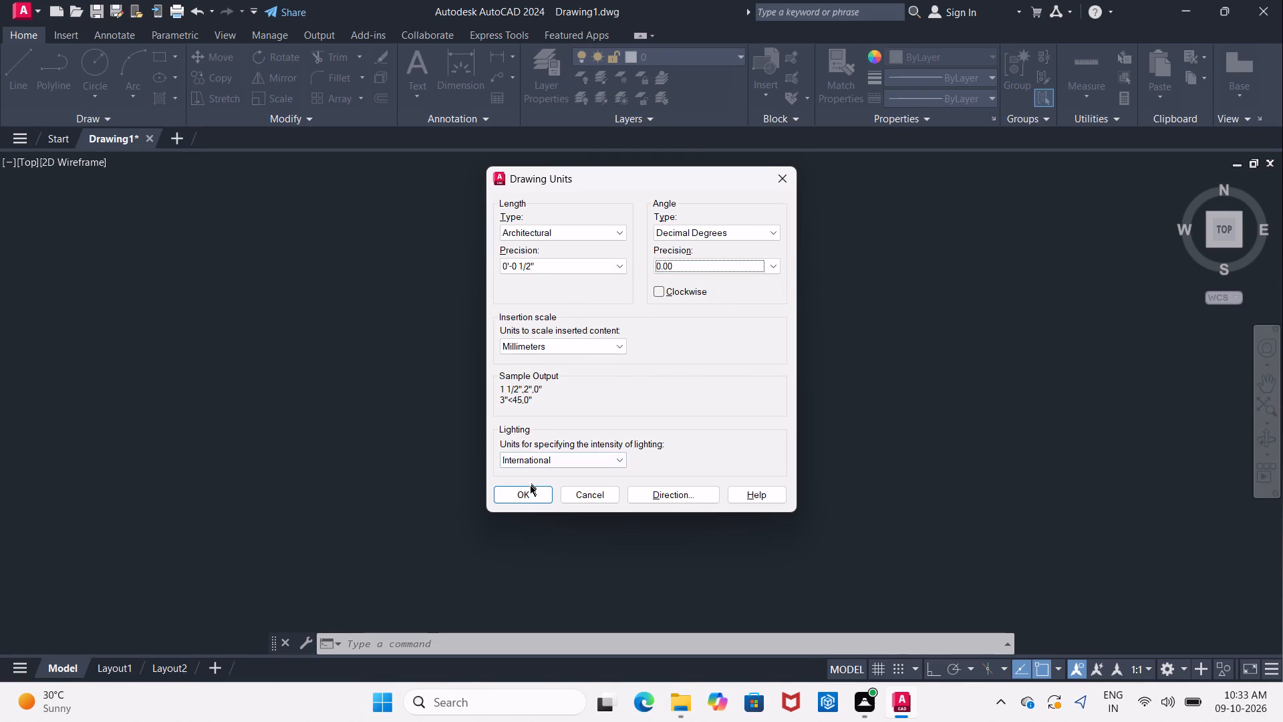
click(523, 494)
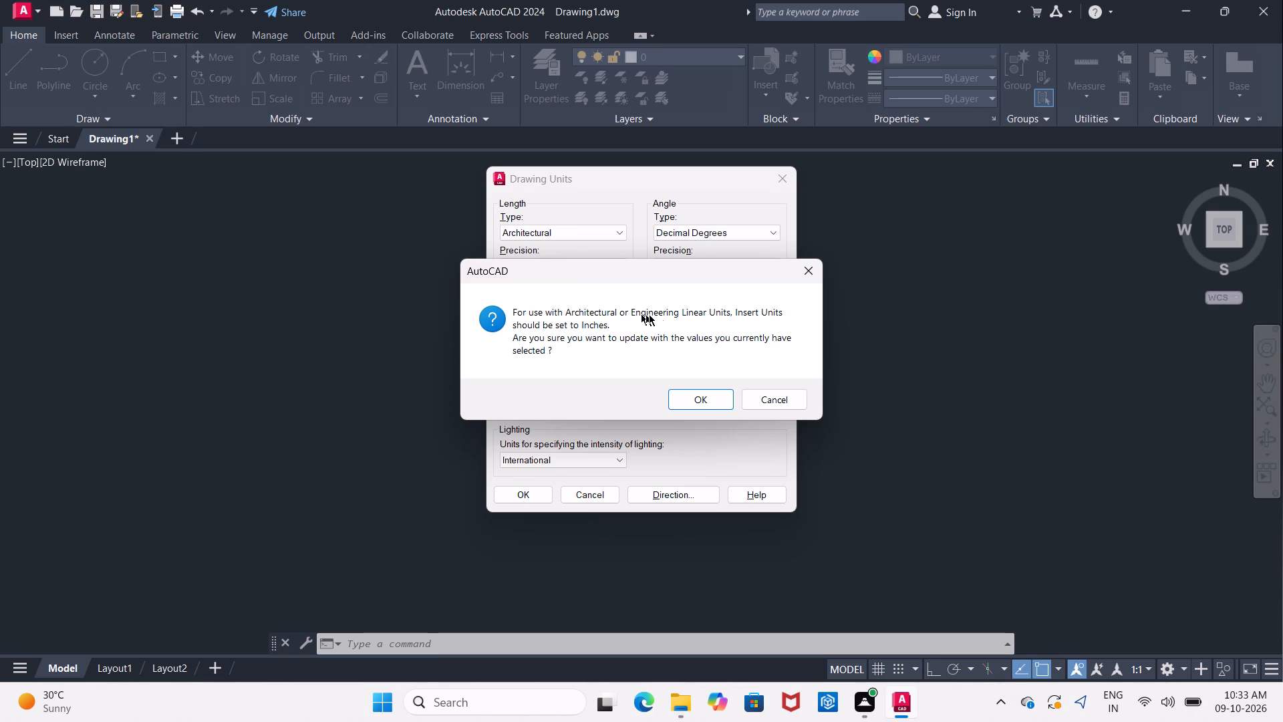
click(710, 397)
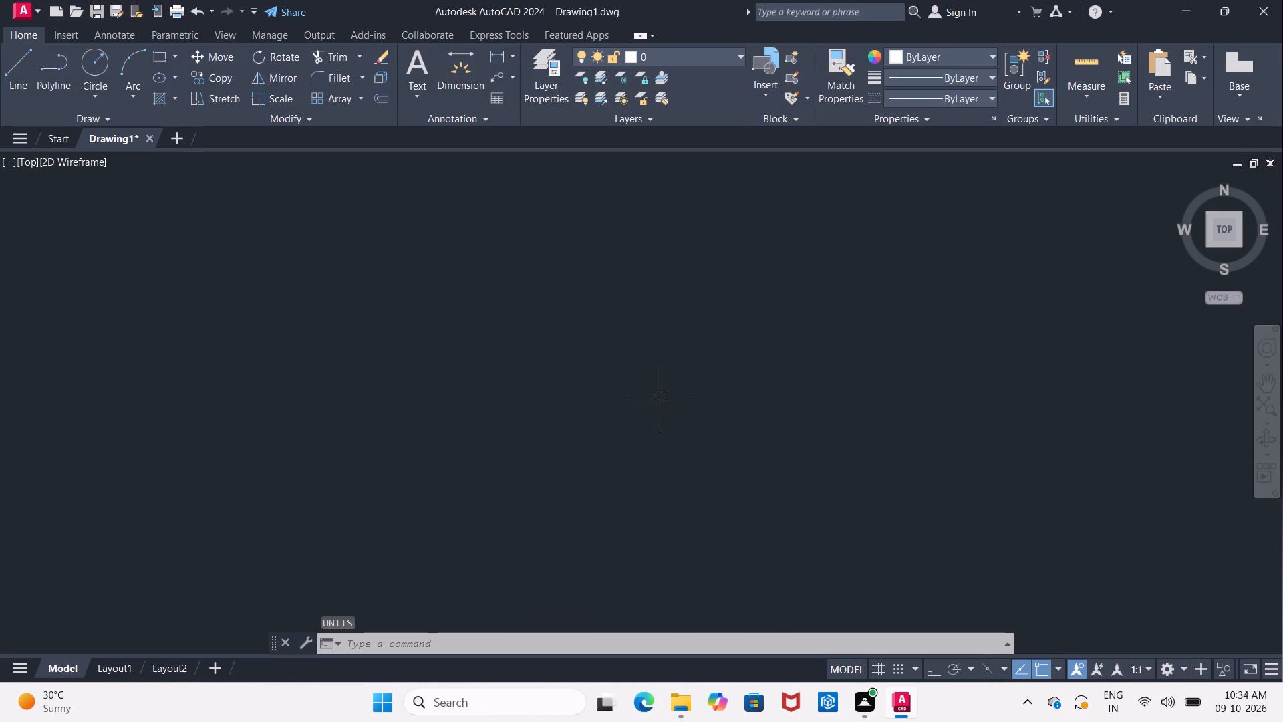
Set the drawing's insertion scale units to Inches.
text(un)
key(Return)
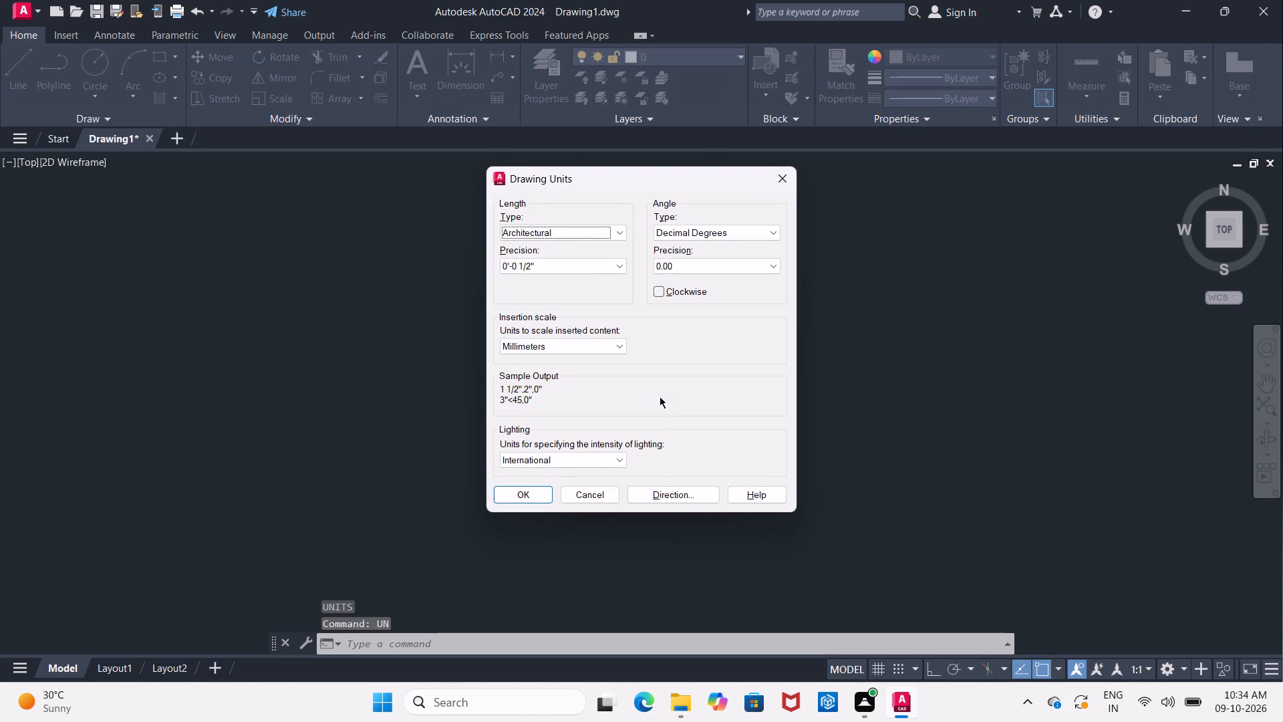
click(619, 350)
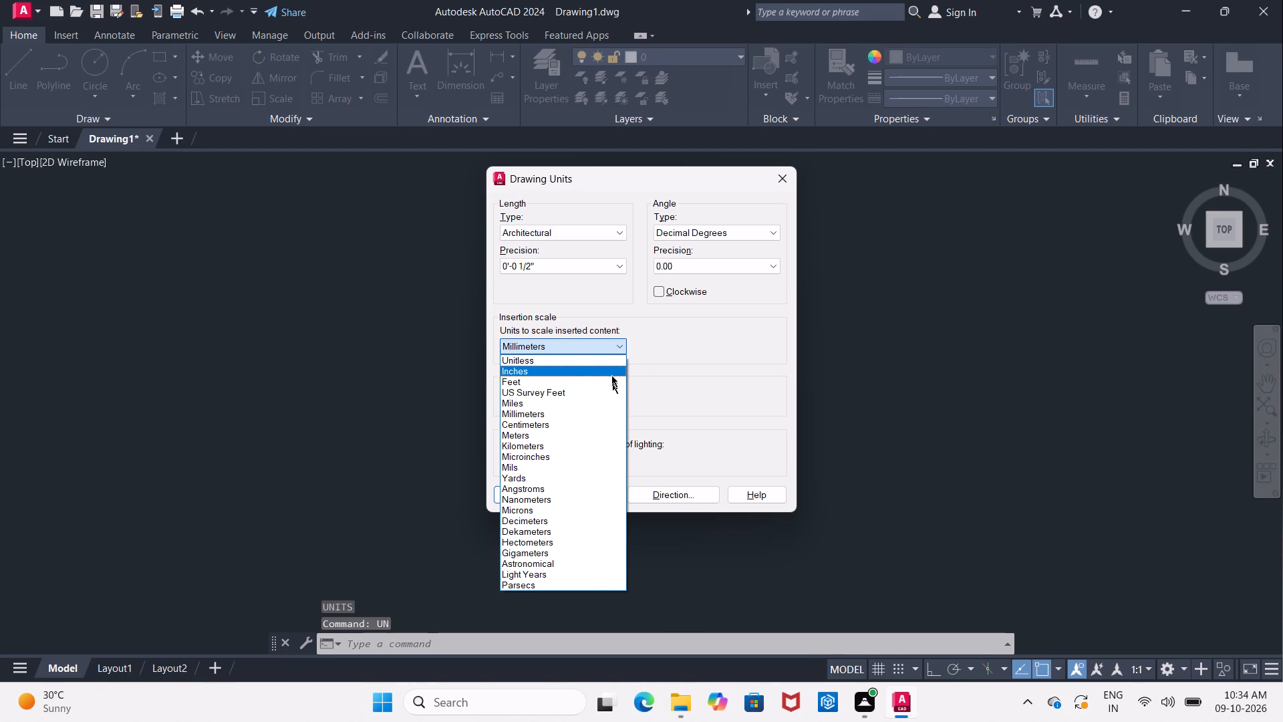
click(607, 371)
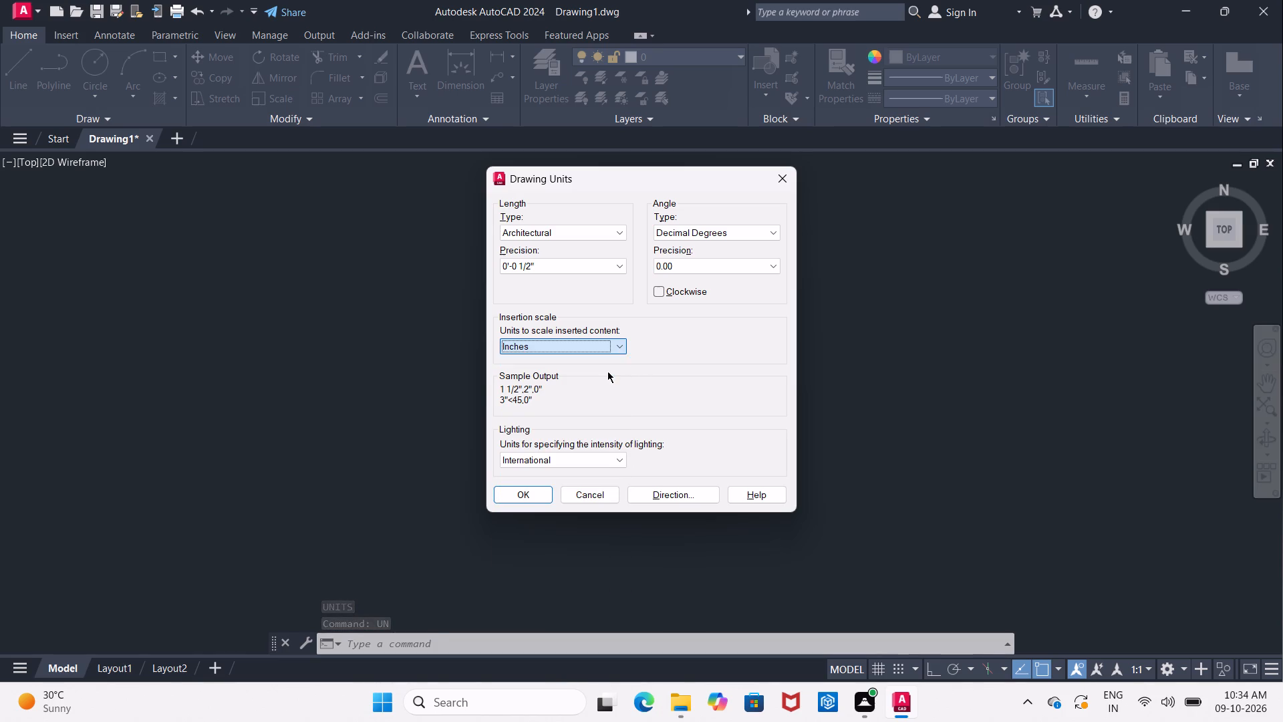
click(532, 491)
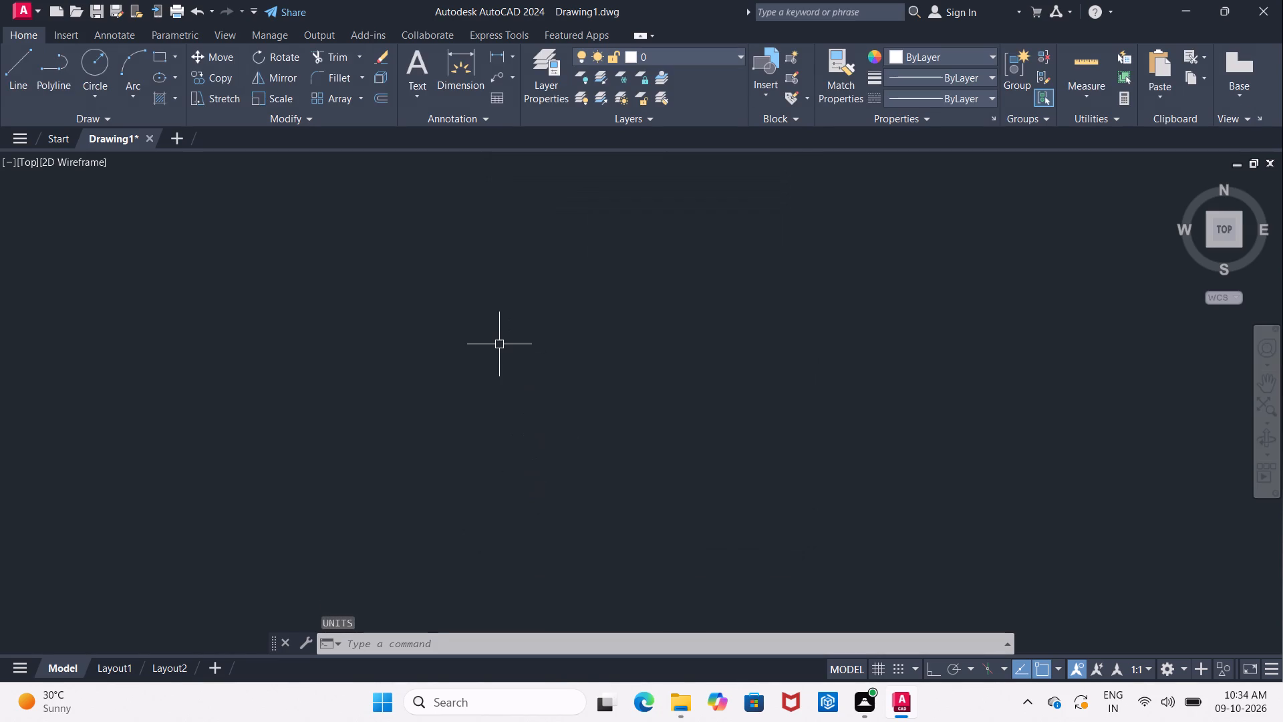
Modify the ISO-25 dimension style's linear primary units to Architectural format with 0'-0 1/2" precision.
key(d)
key(Return)
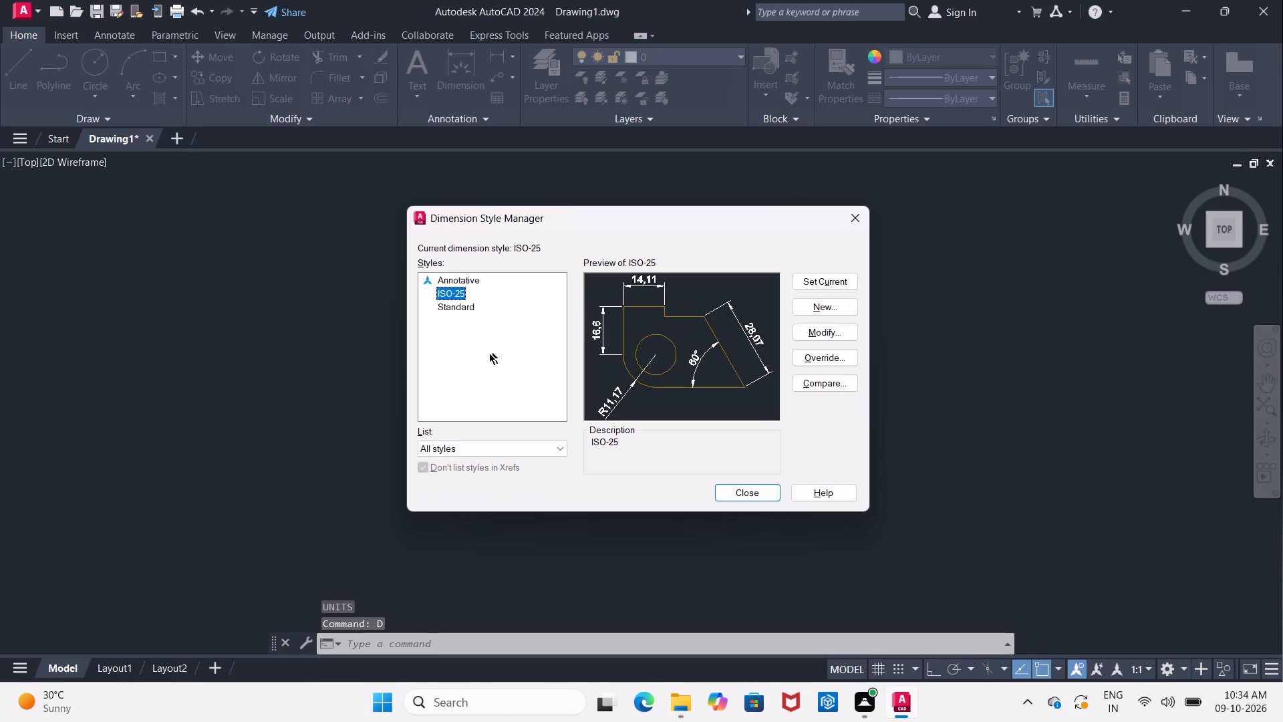
click(806, 330)
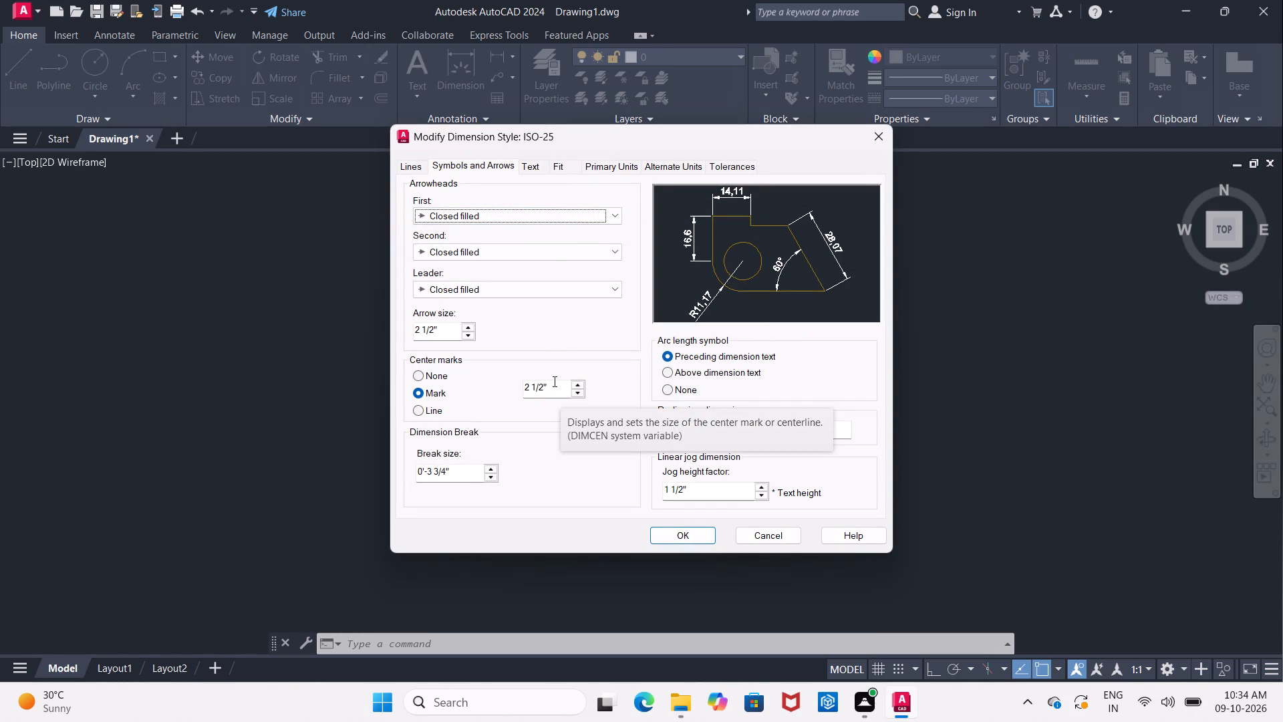
click(617, 164)
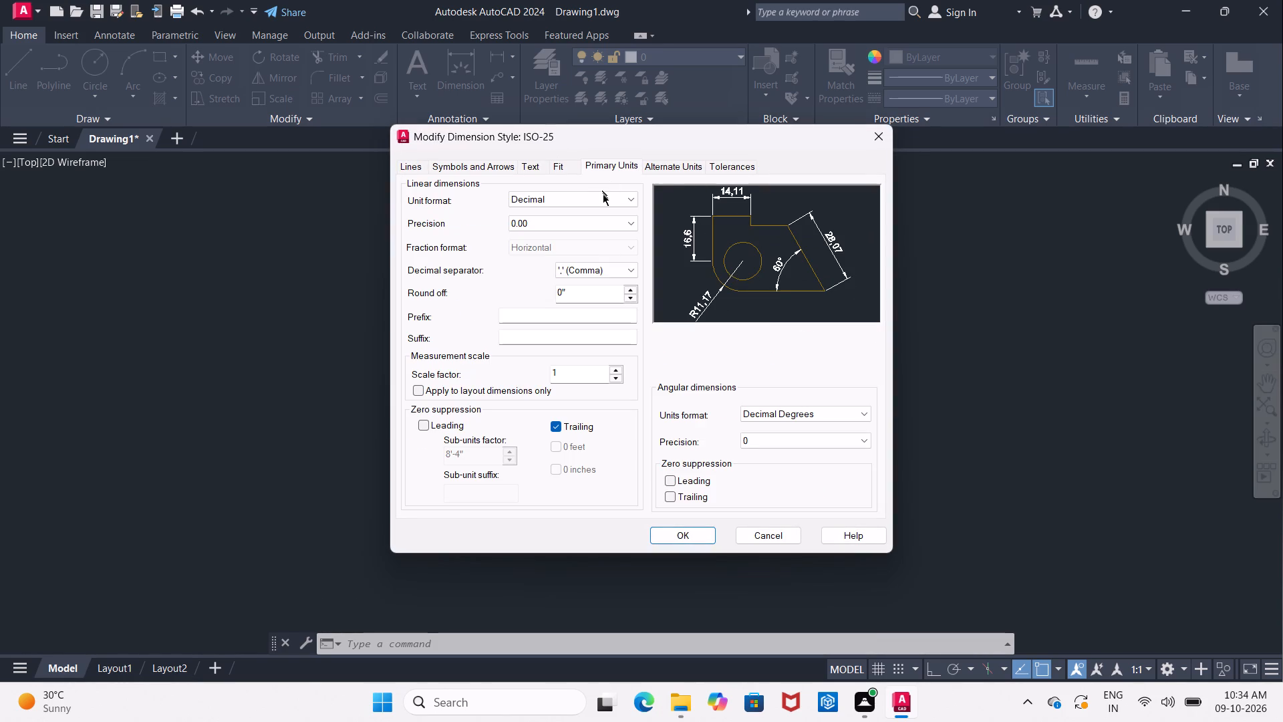
click(605, 197)
click(611, 244)
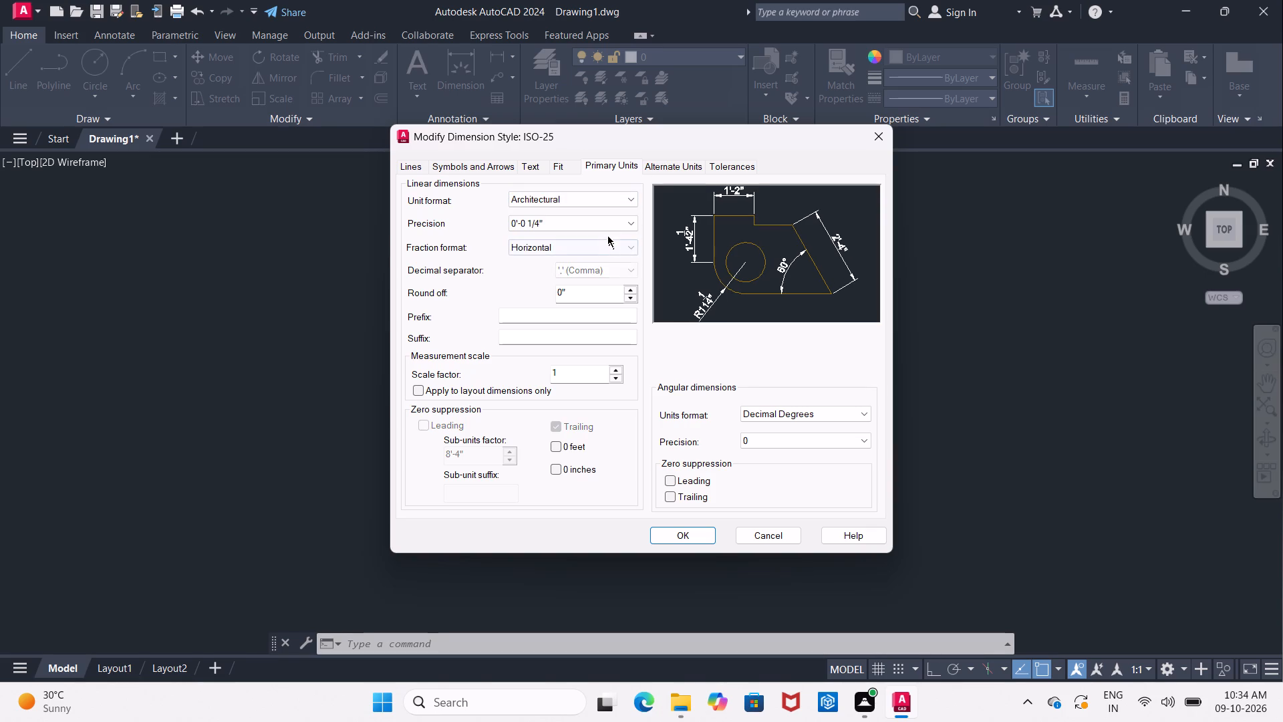
click(606, 222)
click(603, 247)
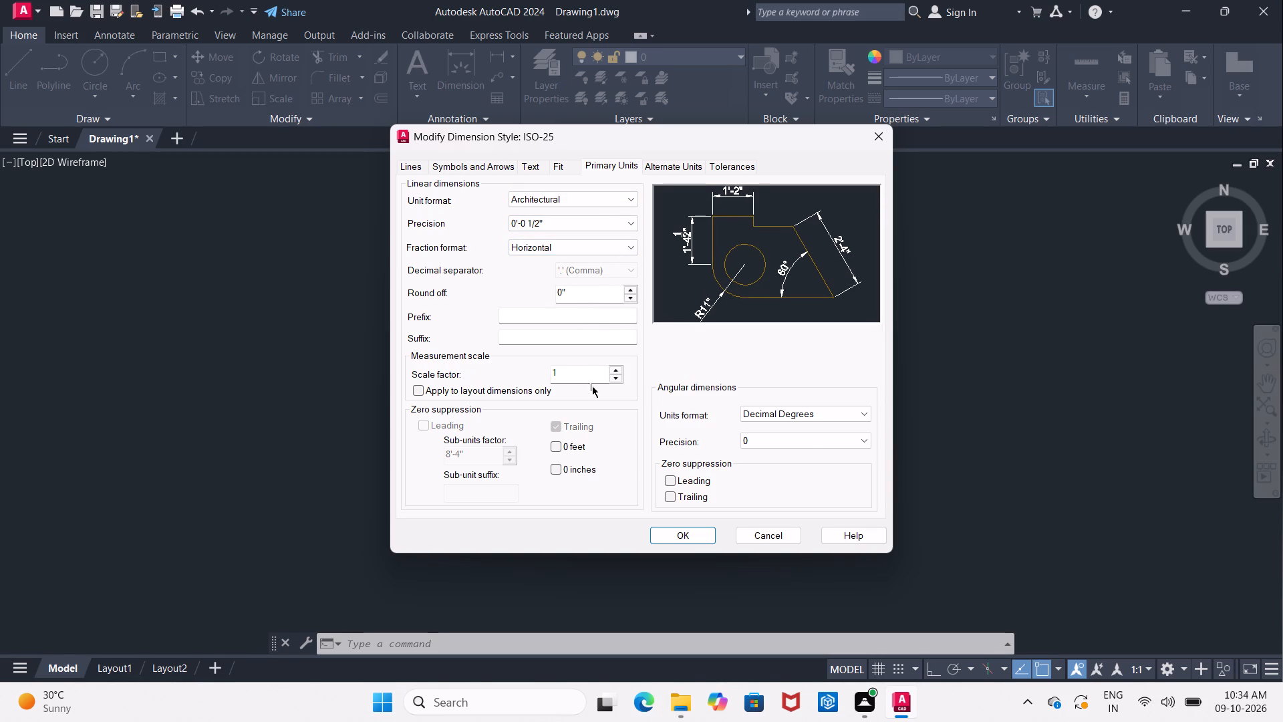
Examine the ISO-25 dimension style's text, symbols and arrows, and dimension and extension line settings.
click(534, 169)
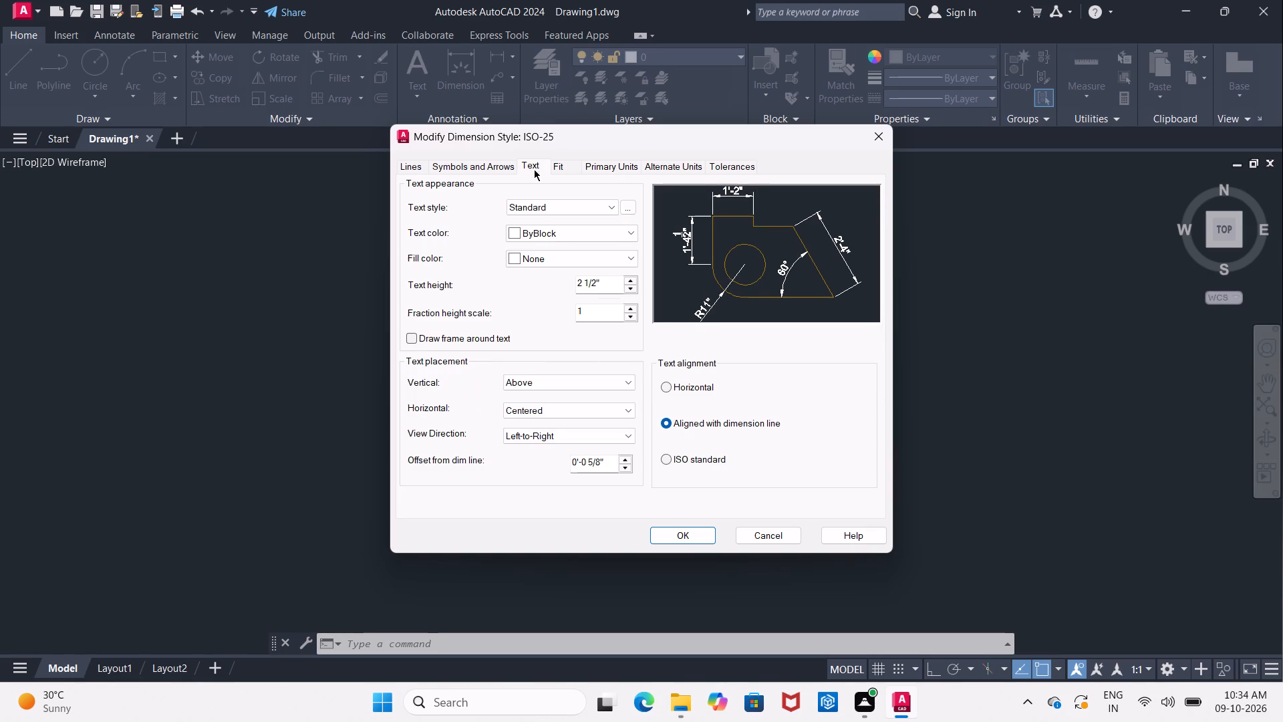
drag(605, 285, 605, 285)
drag(605, 285, 553, 288)
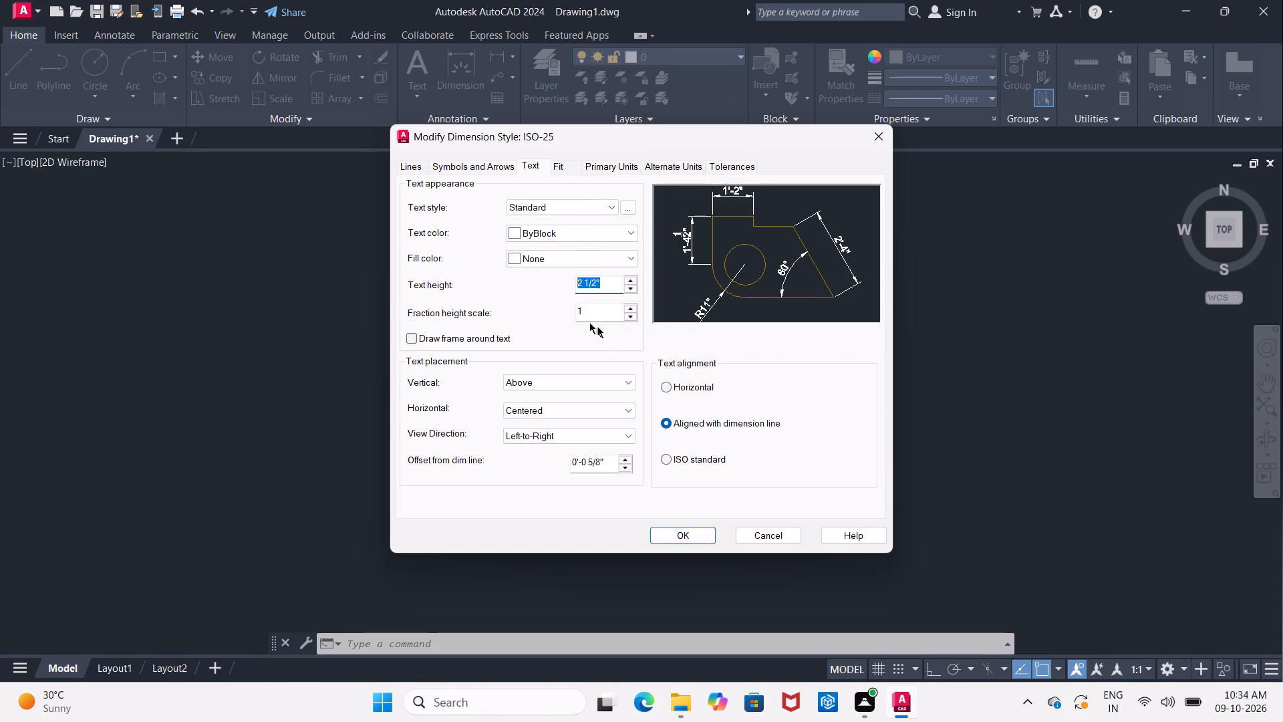
click(598, 310)
drag(598, 310, 581, 312)
drag(581, 312, 564, 314)
drag(606, 283, 496, 304)
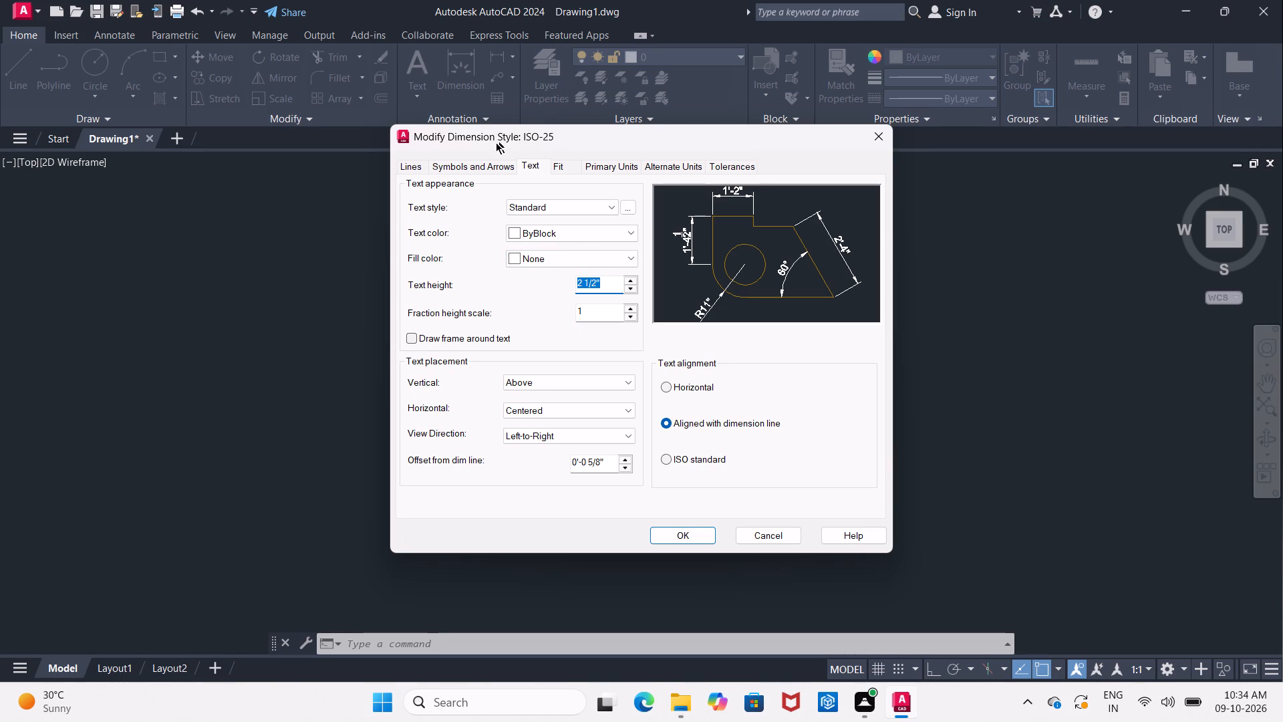
click(495, 160)
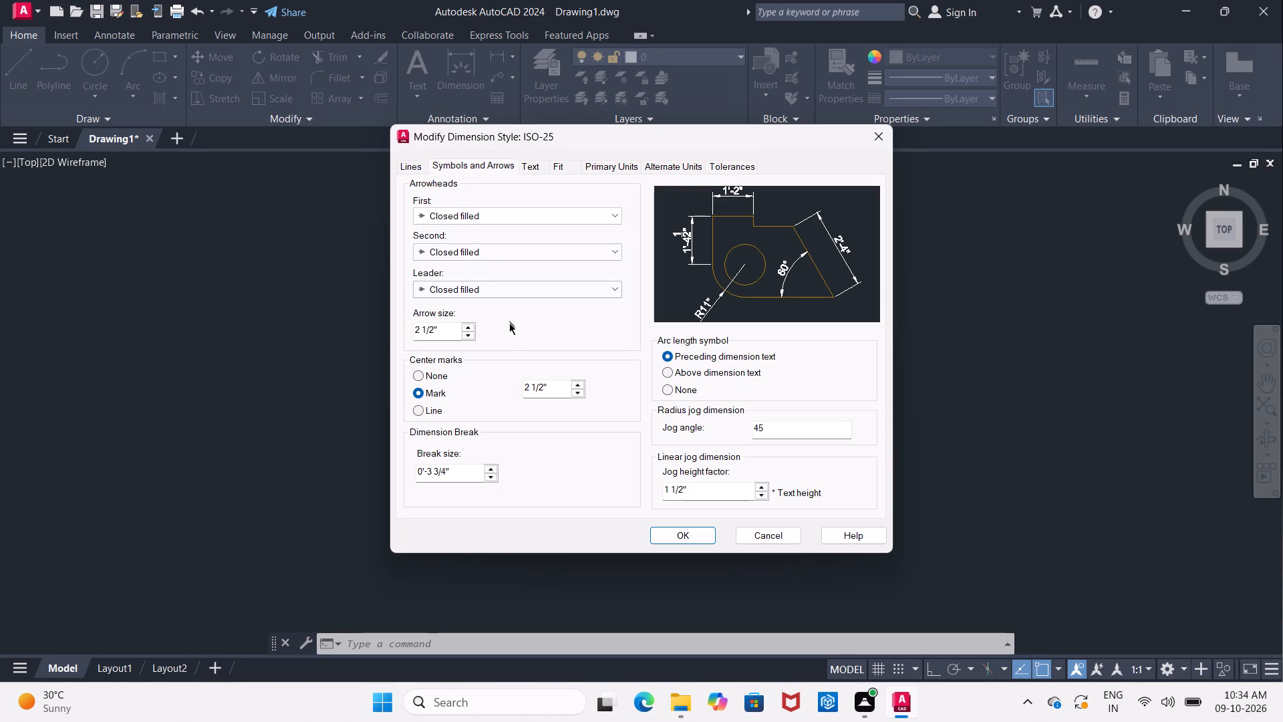
click(419, 173)
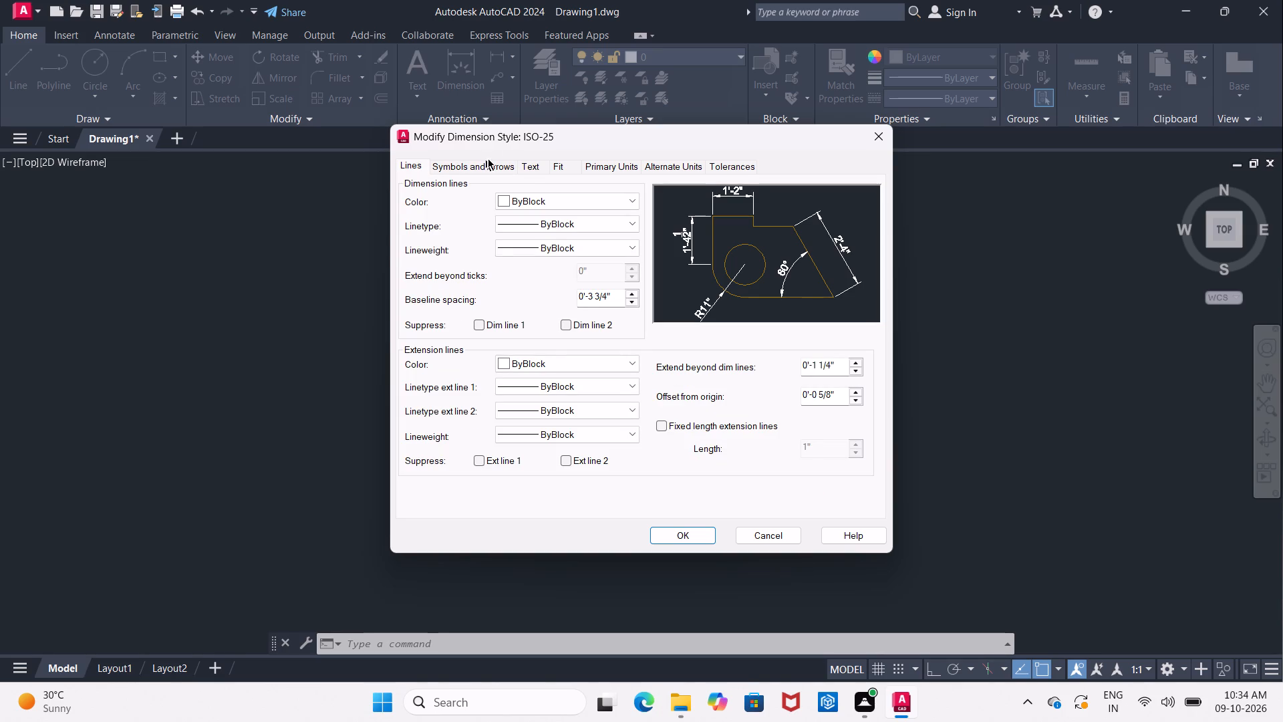
click(531, 166)
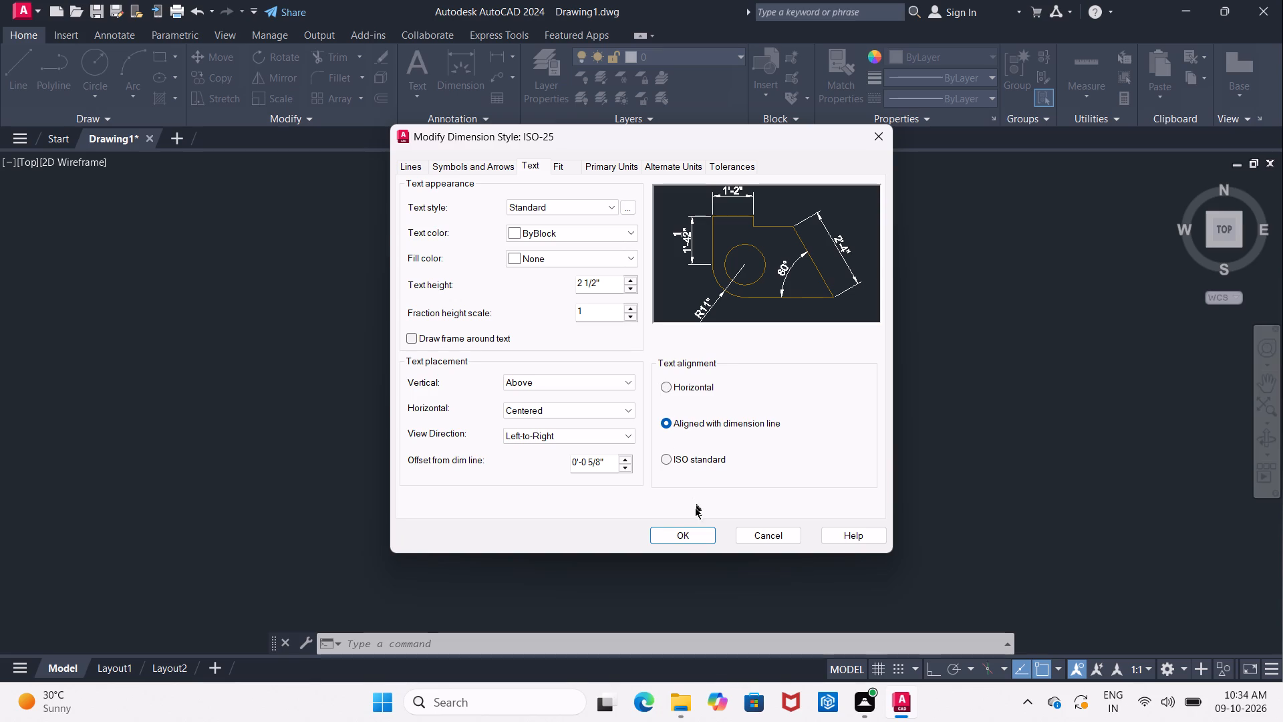
Accept the ISO-25 style modifications, make ISO-25 the current dimension style and close the Dimension Style Manager.
click(697, 528)
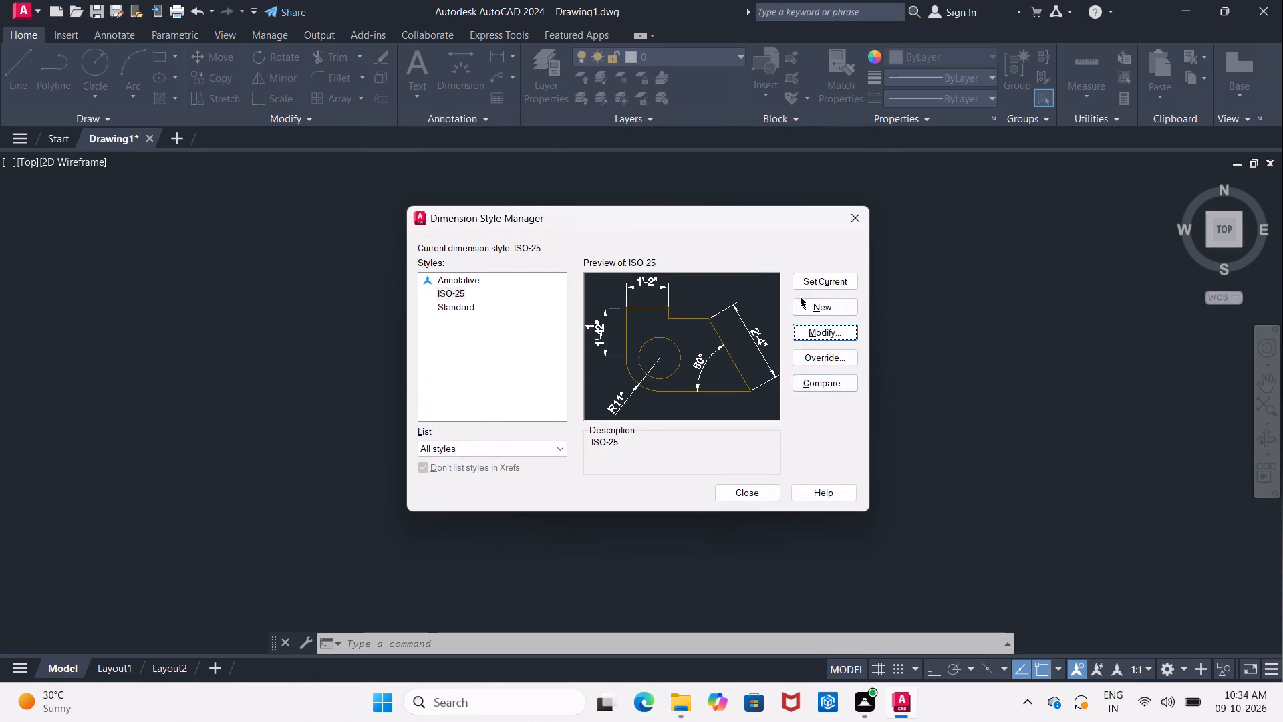
click(800, 281)
click(775, 491)
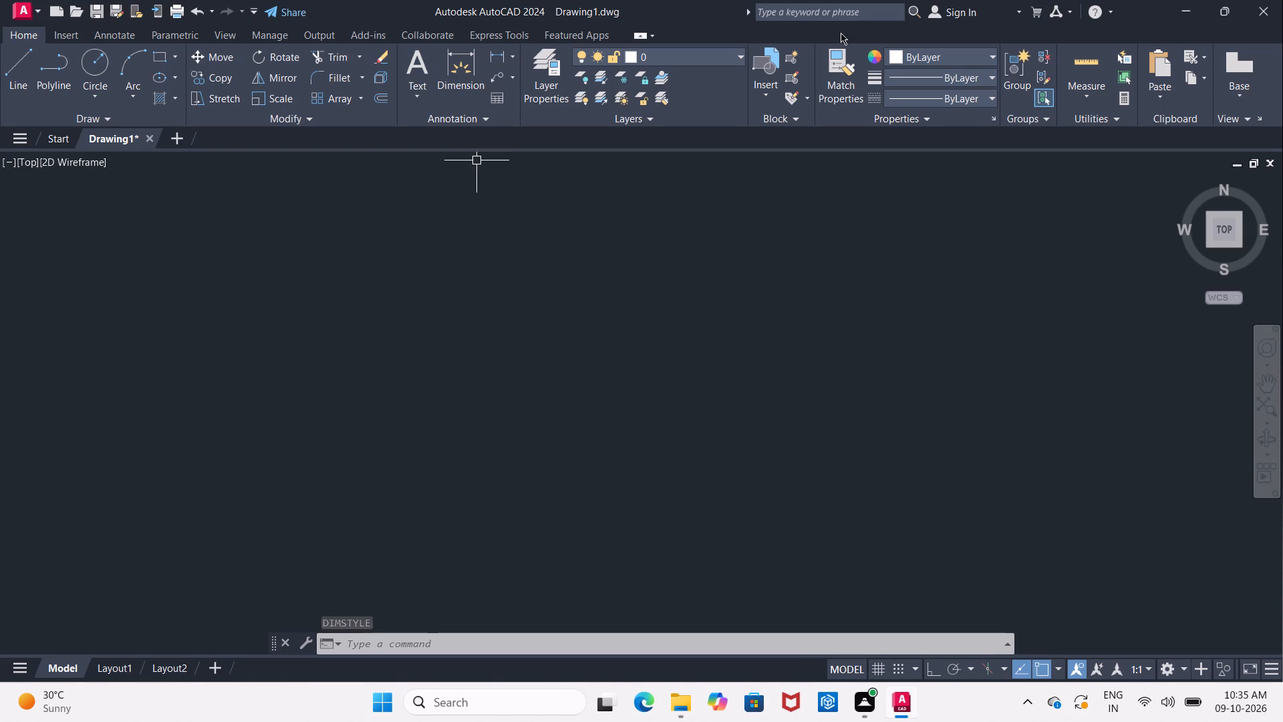
Draw a closed rectangular outline 30' wide and 36' high from individual lines with Ortho mode on.
key(l)
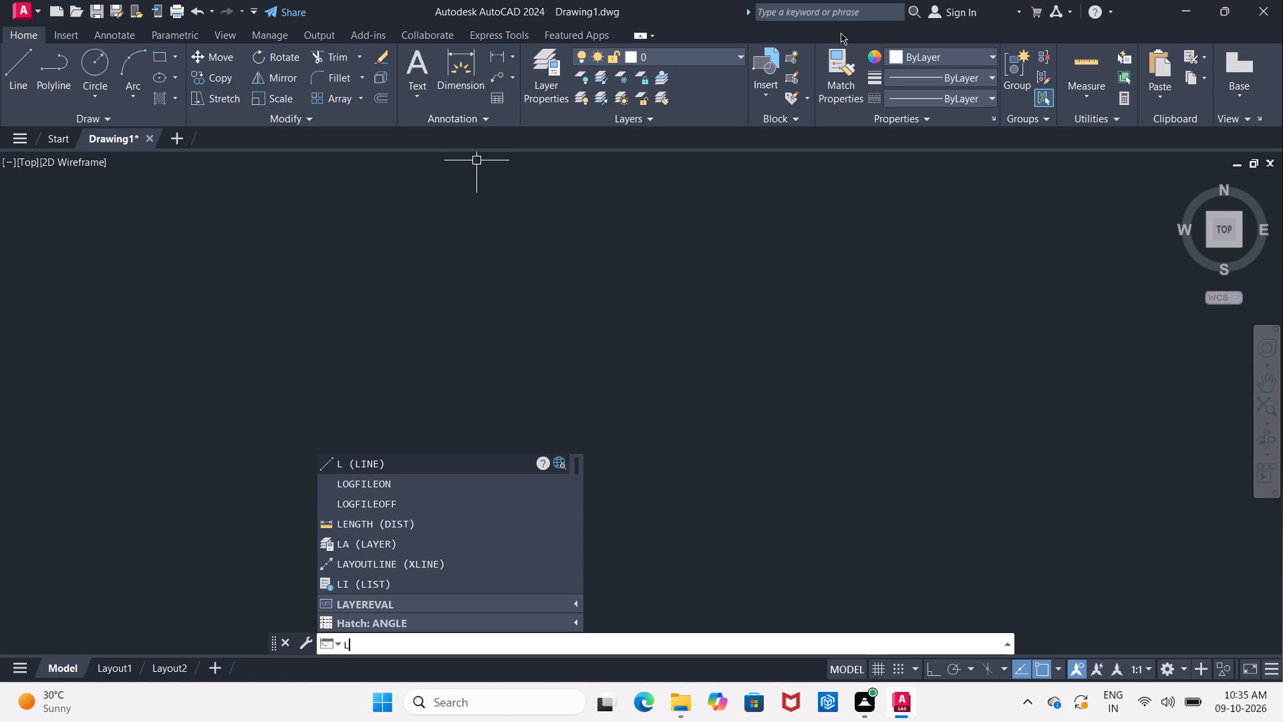
key(Return)
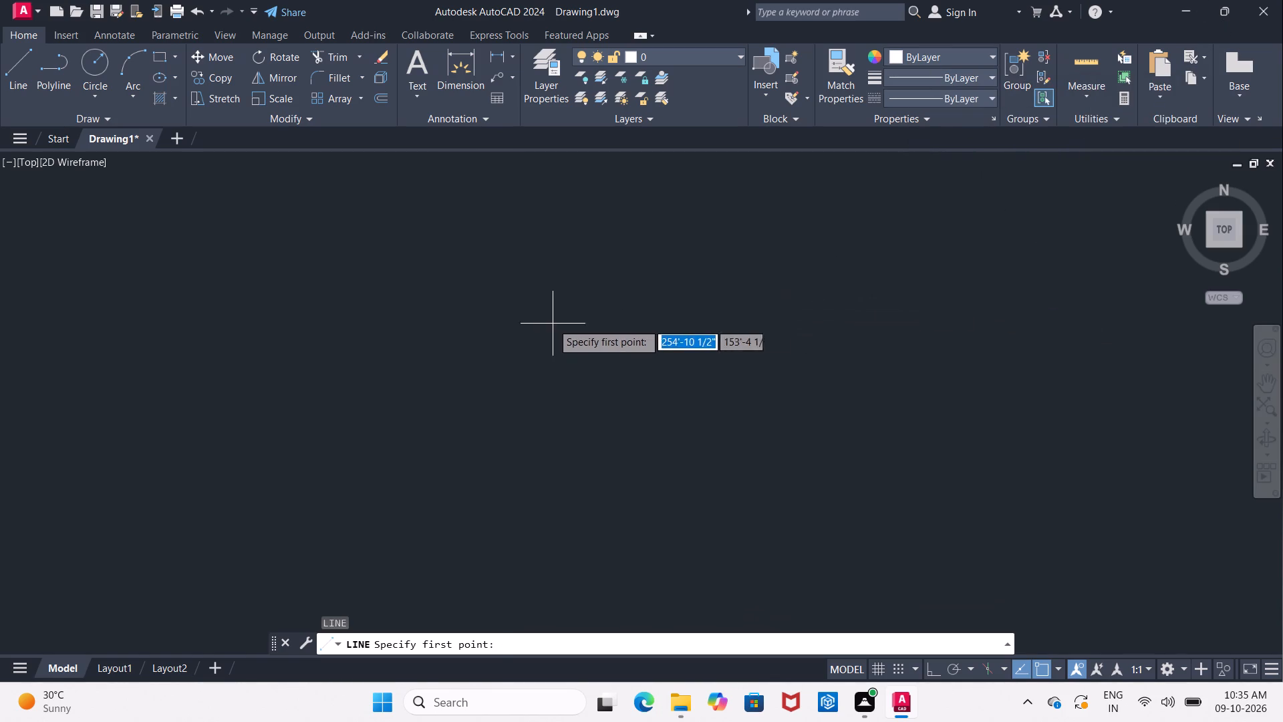
click(460, 267)
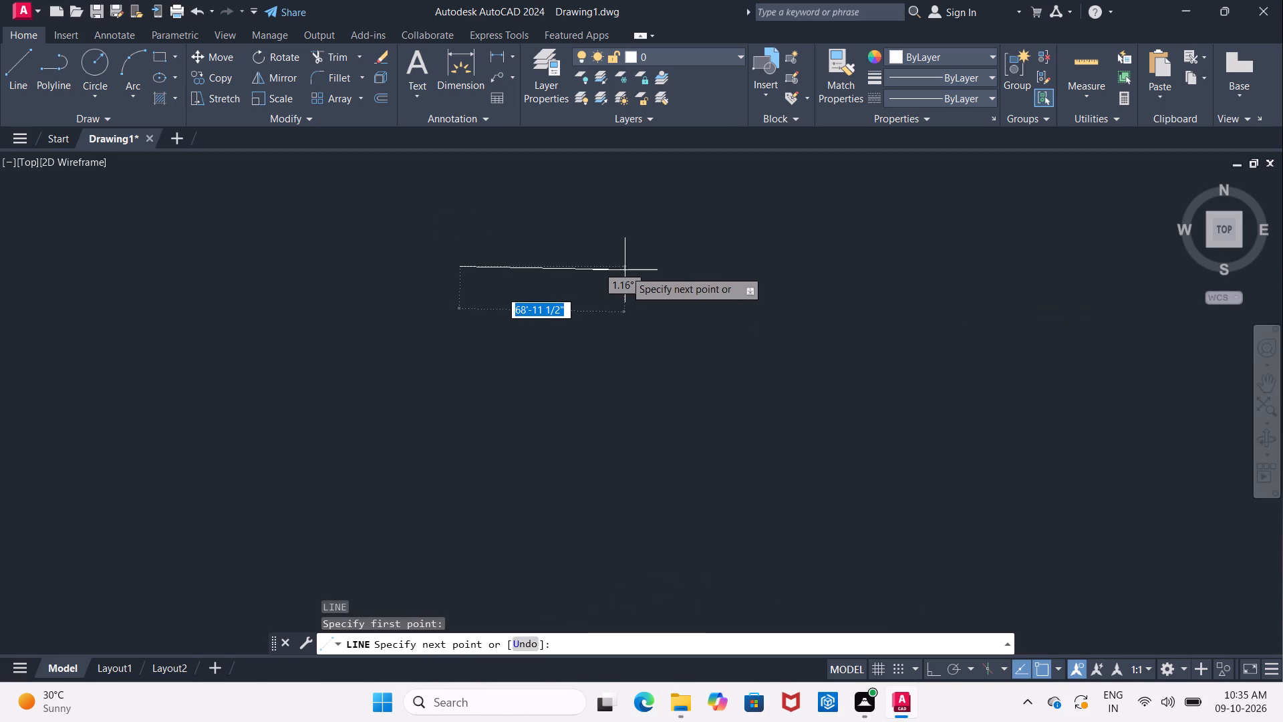
click(934, 670)
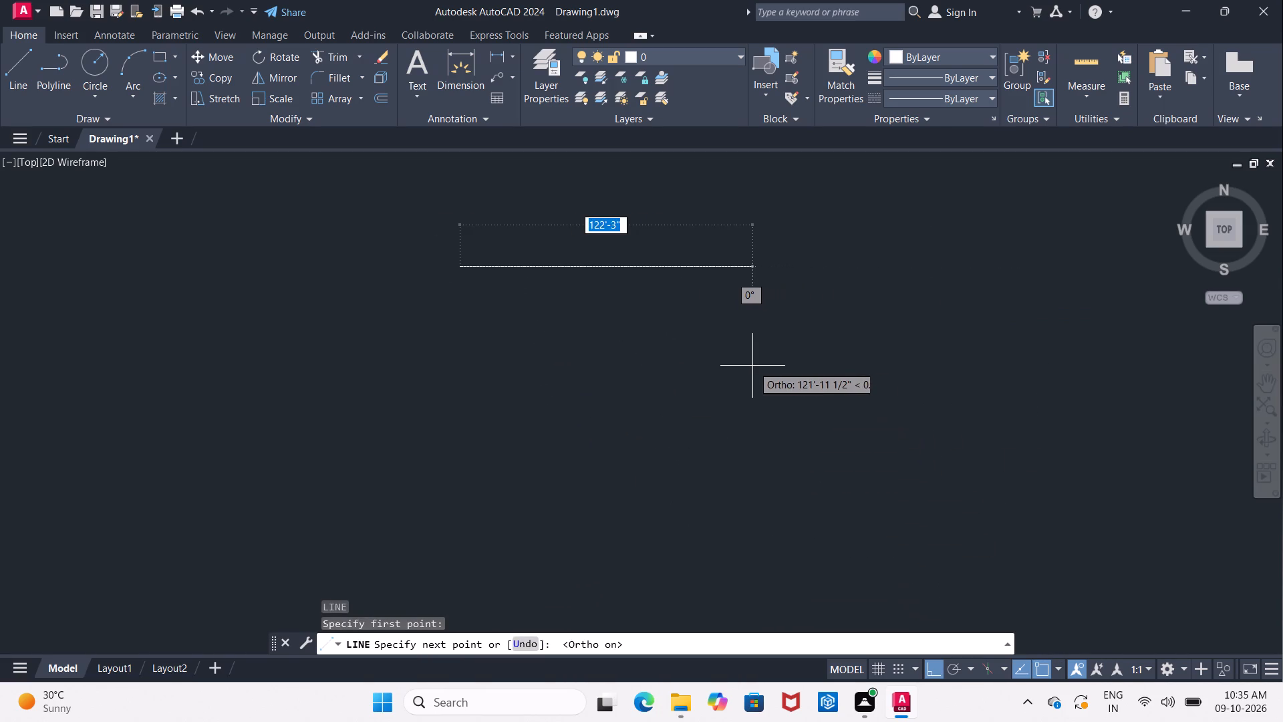
text(30')
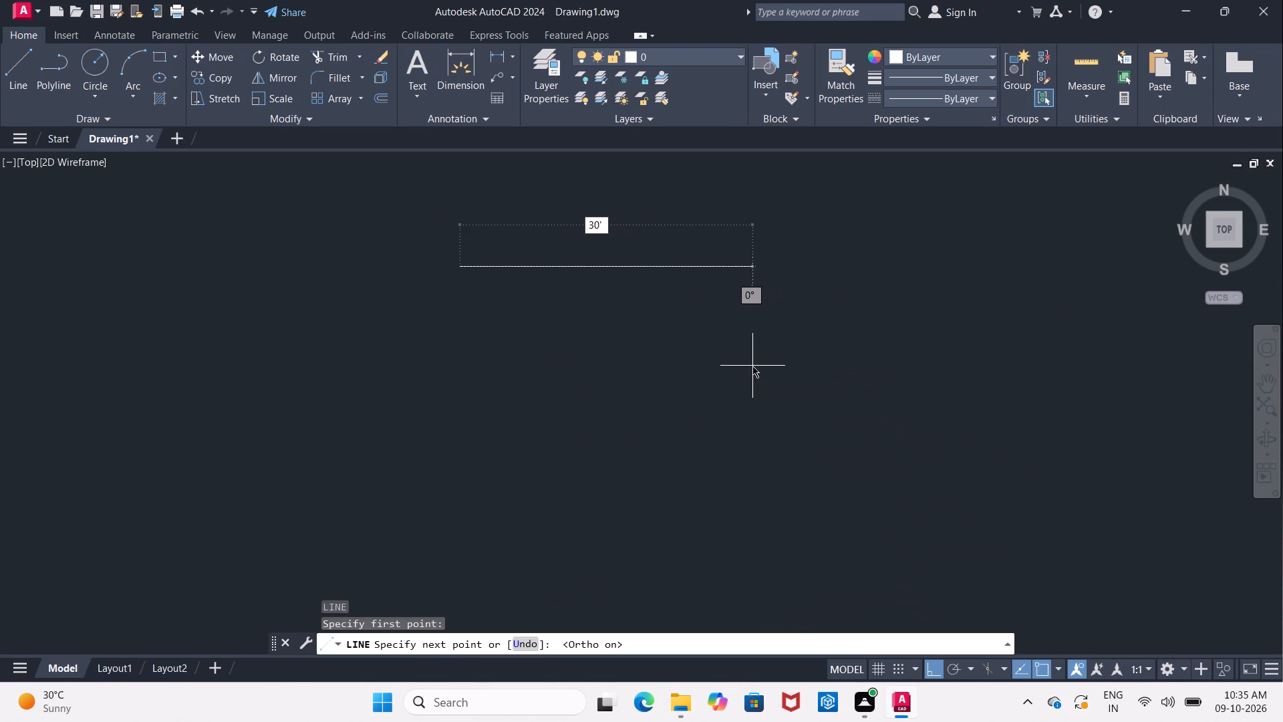
key(Return)
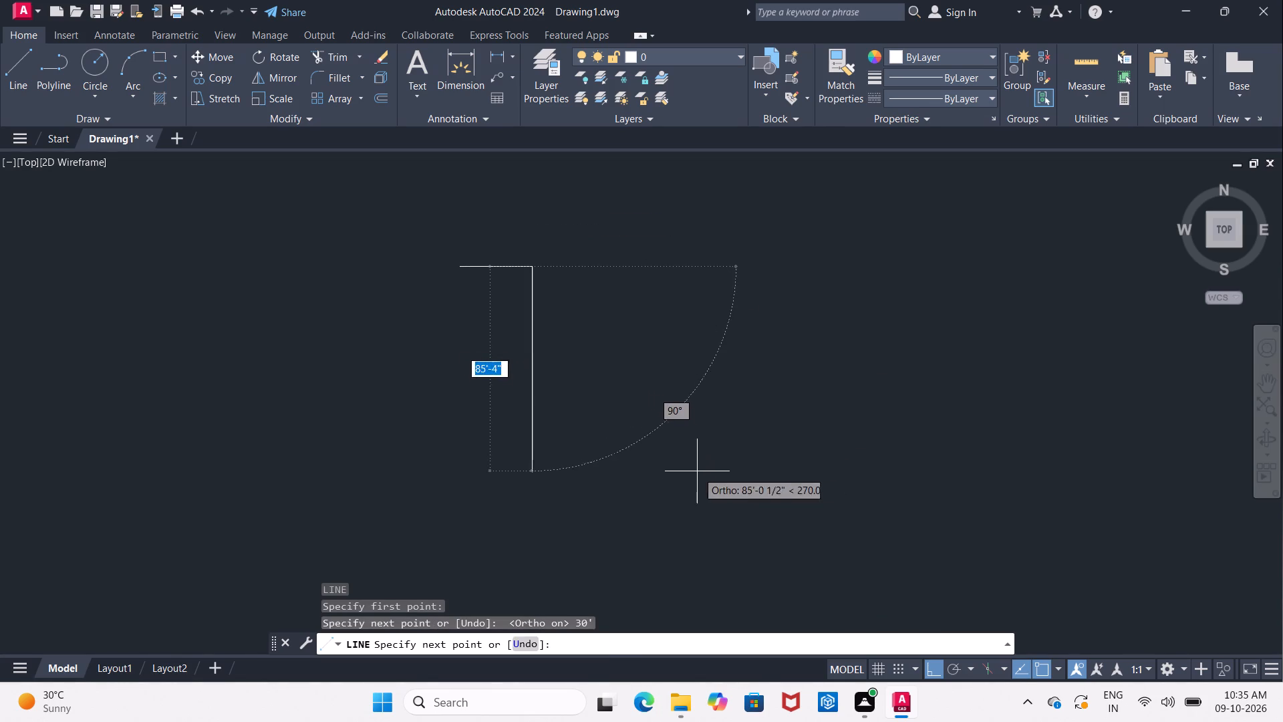
text(36')
key(Return)
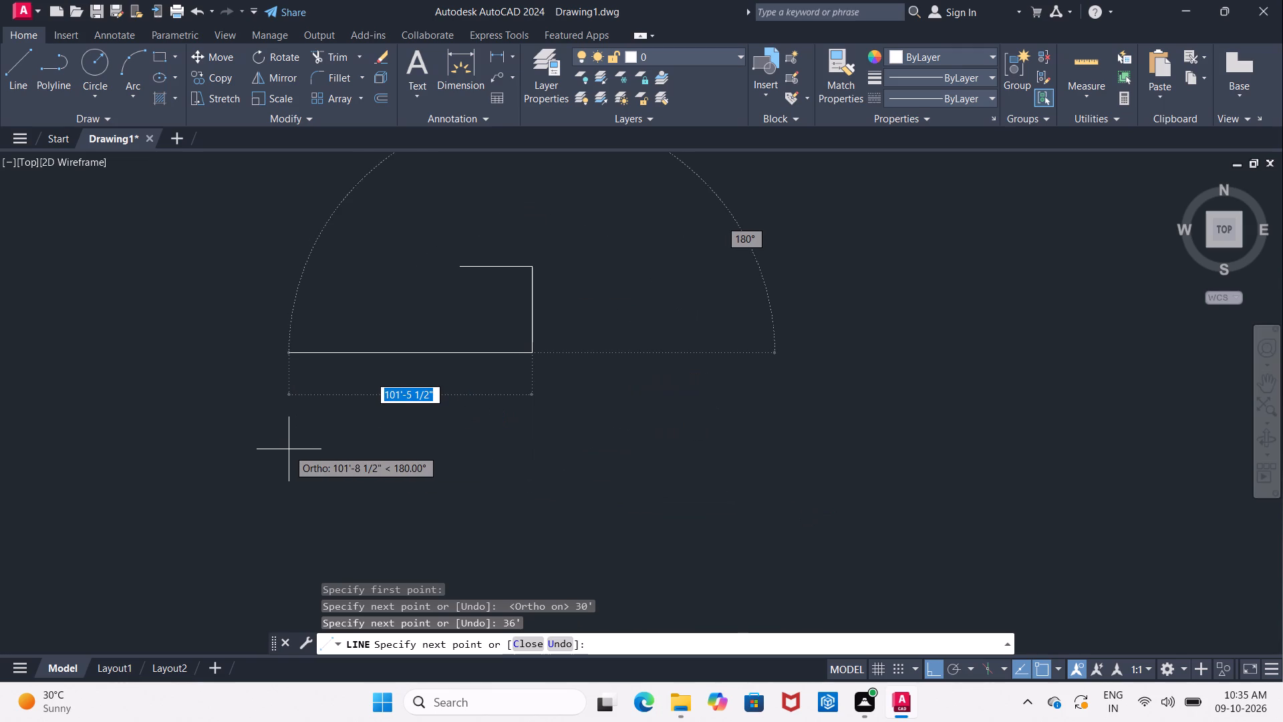
key(3)
key(0)
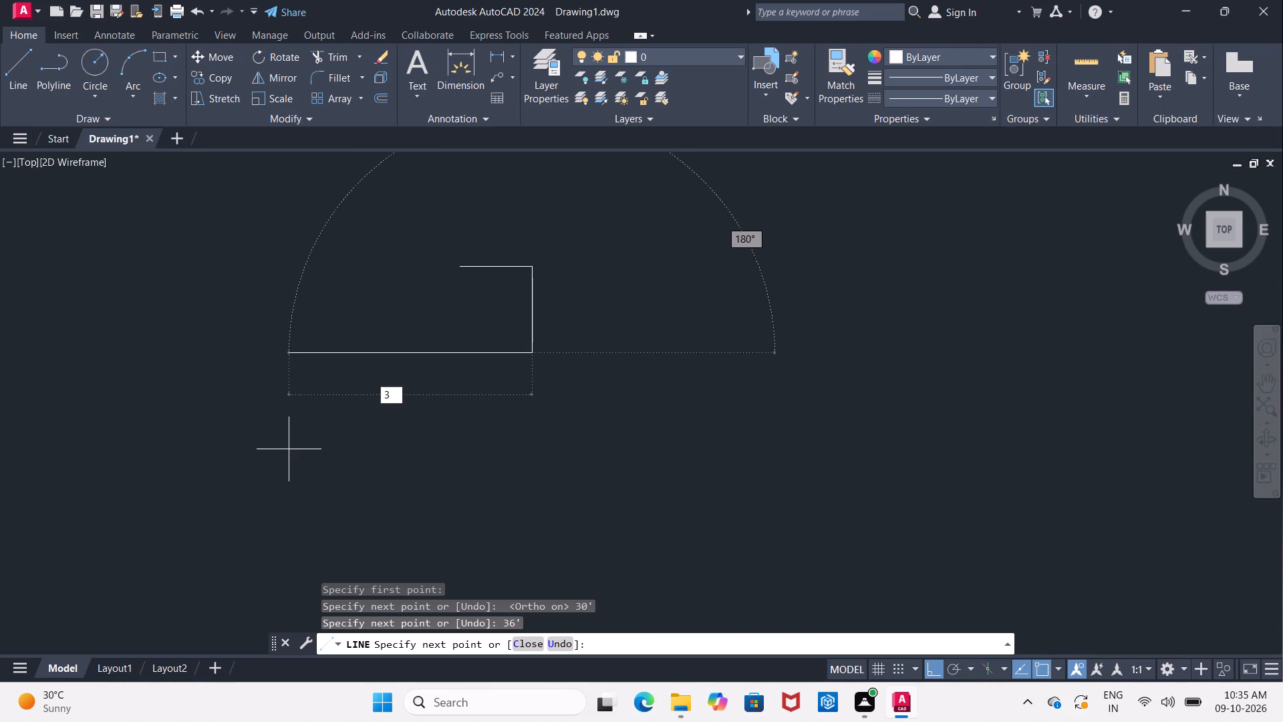
key(apostrophe)
key(Return)
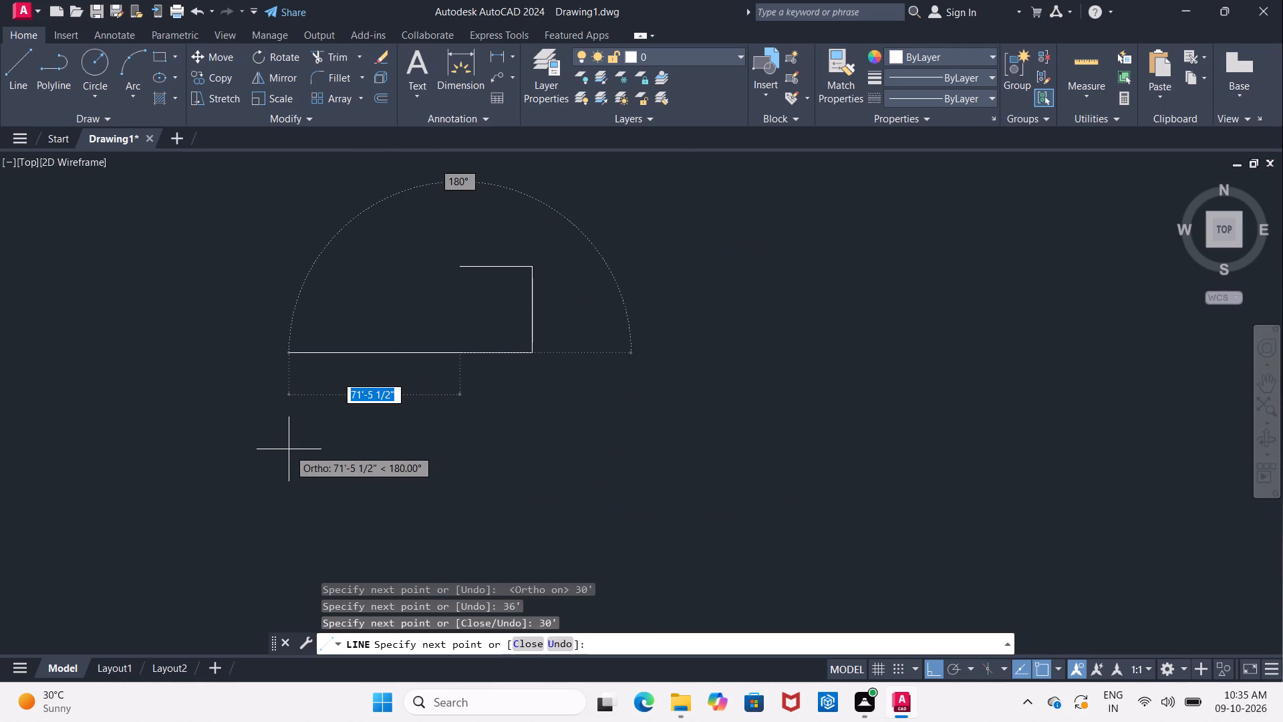
click(290, 451)
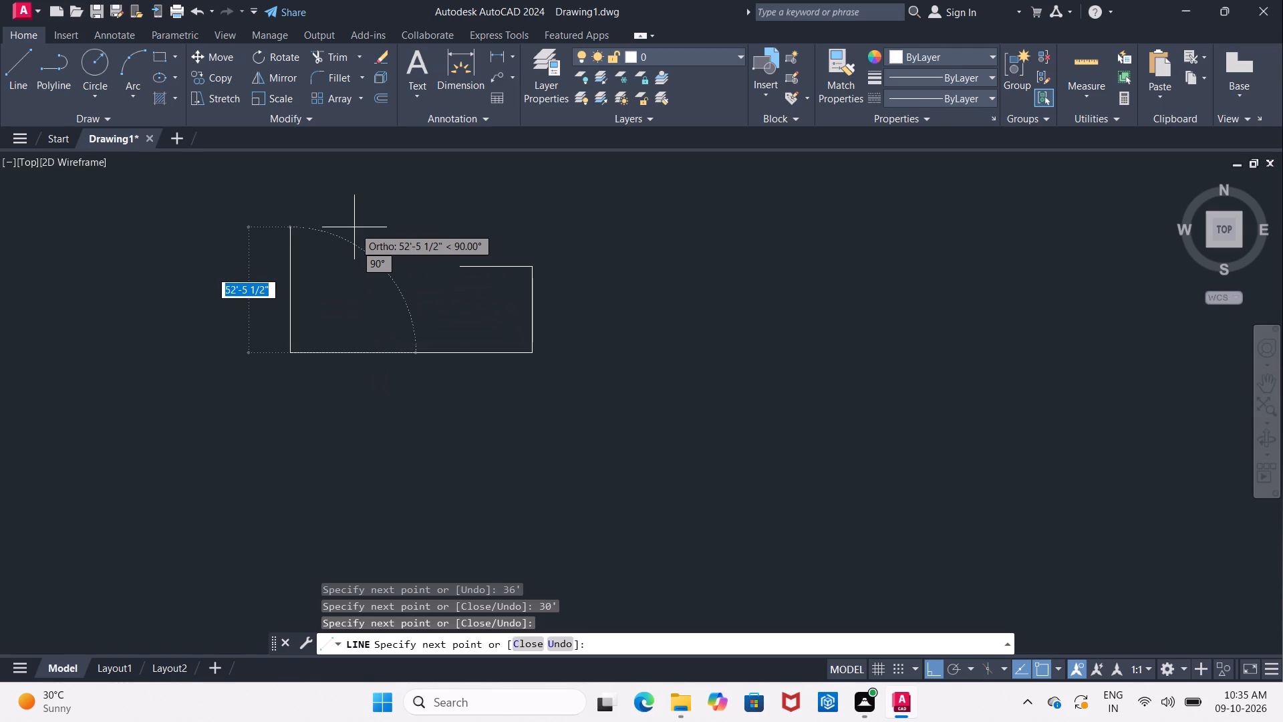
key(ctrl+z)
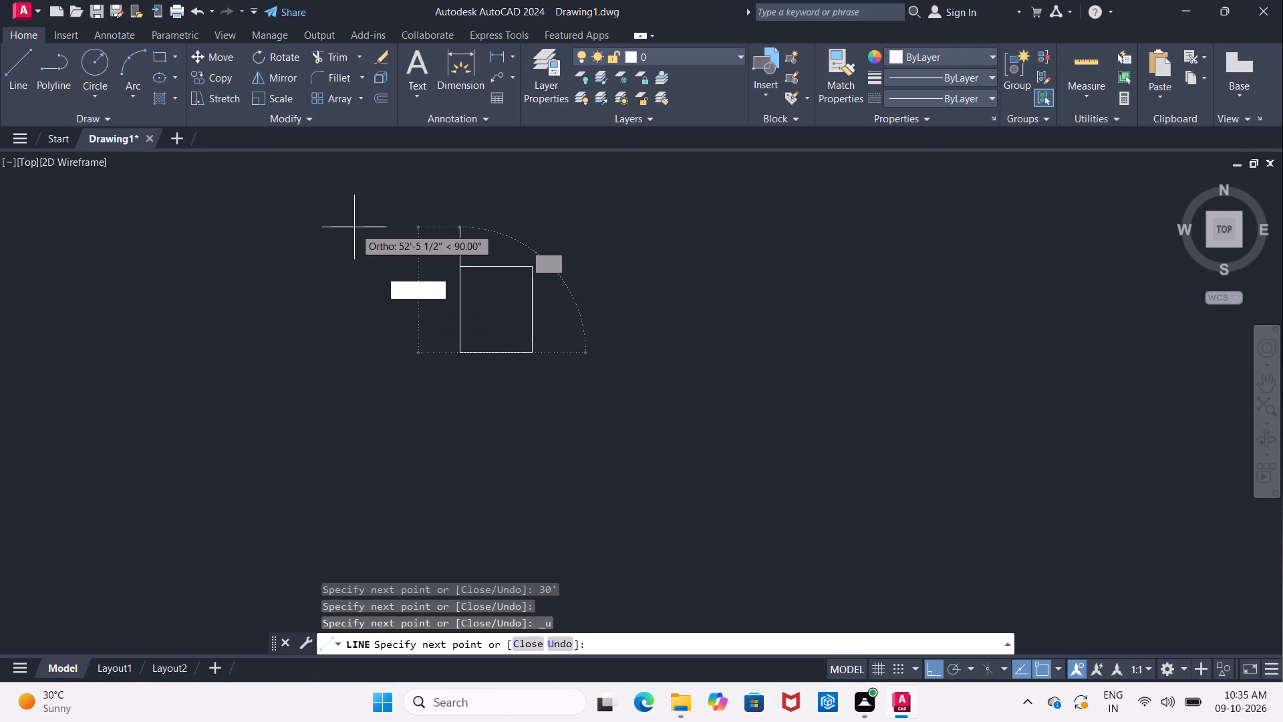
text(36')
key(Return)
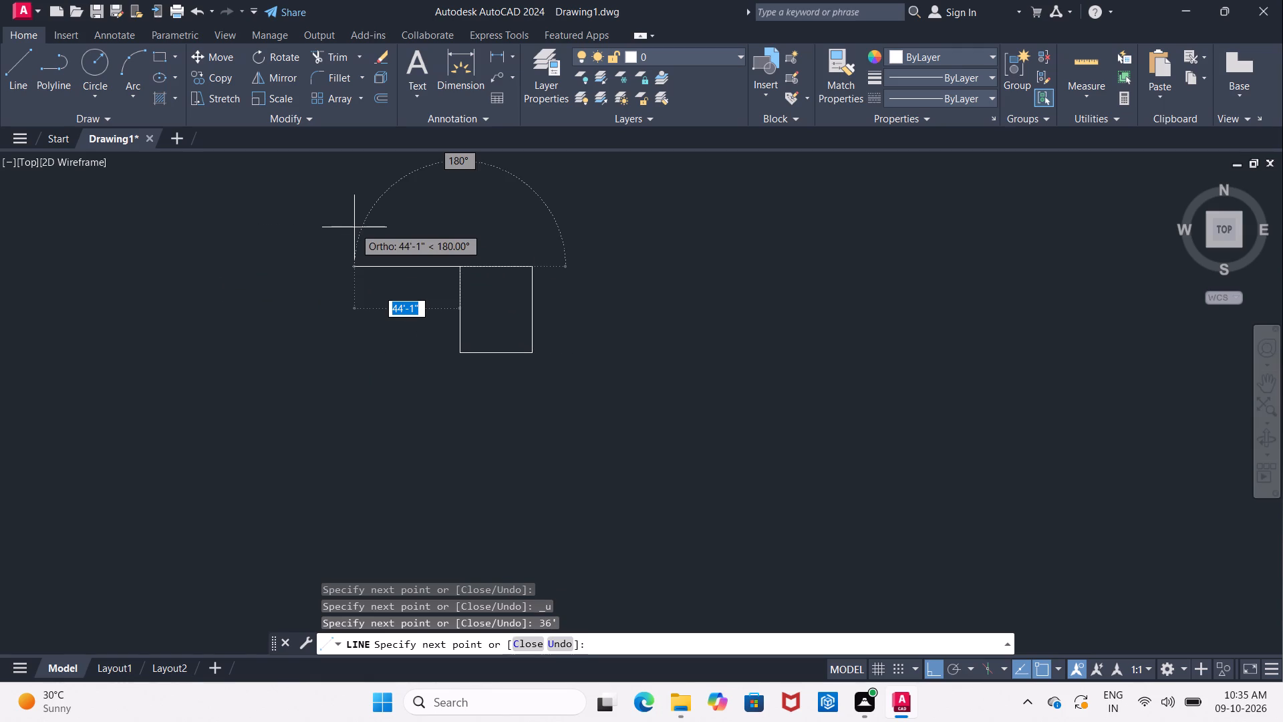
key(Escape)
Offset all four sides of the rectangular outline 9" inward to form the outer walls.
scroll(481, 278, up, 2)
middle_drag(481, 278, 350, 285)
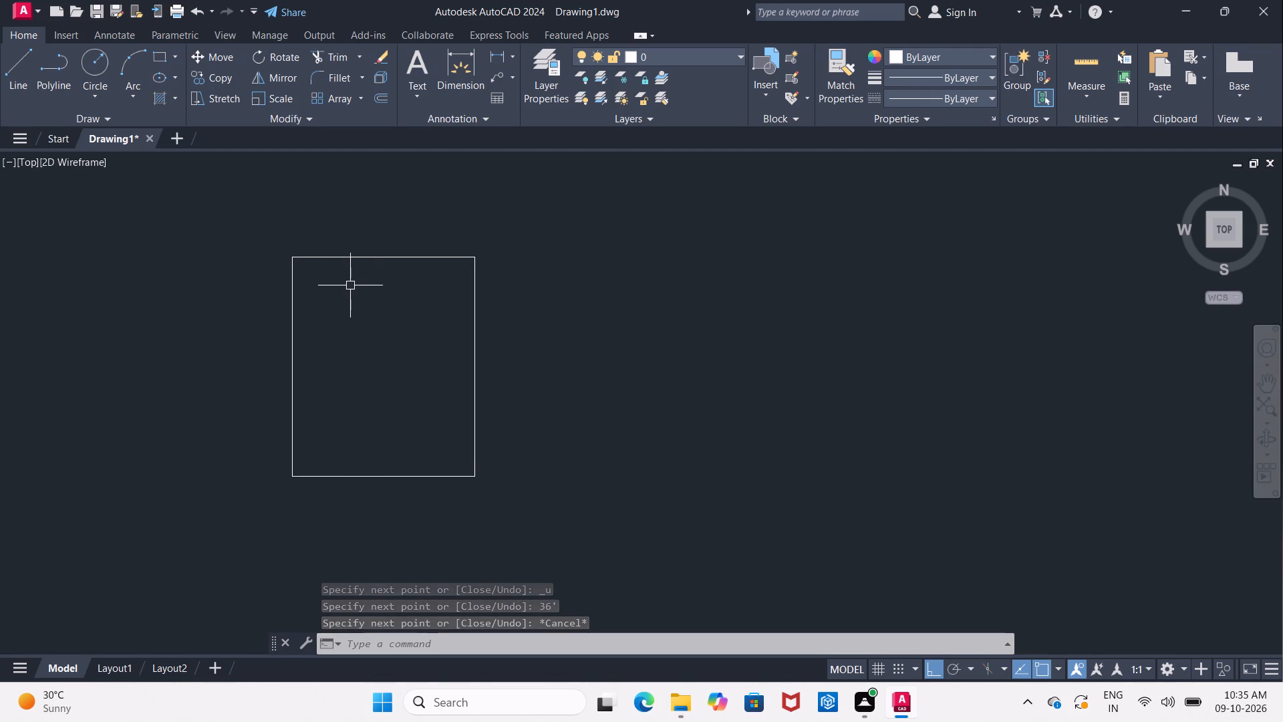
key(o)
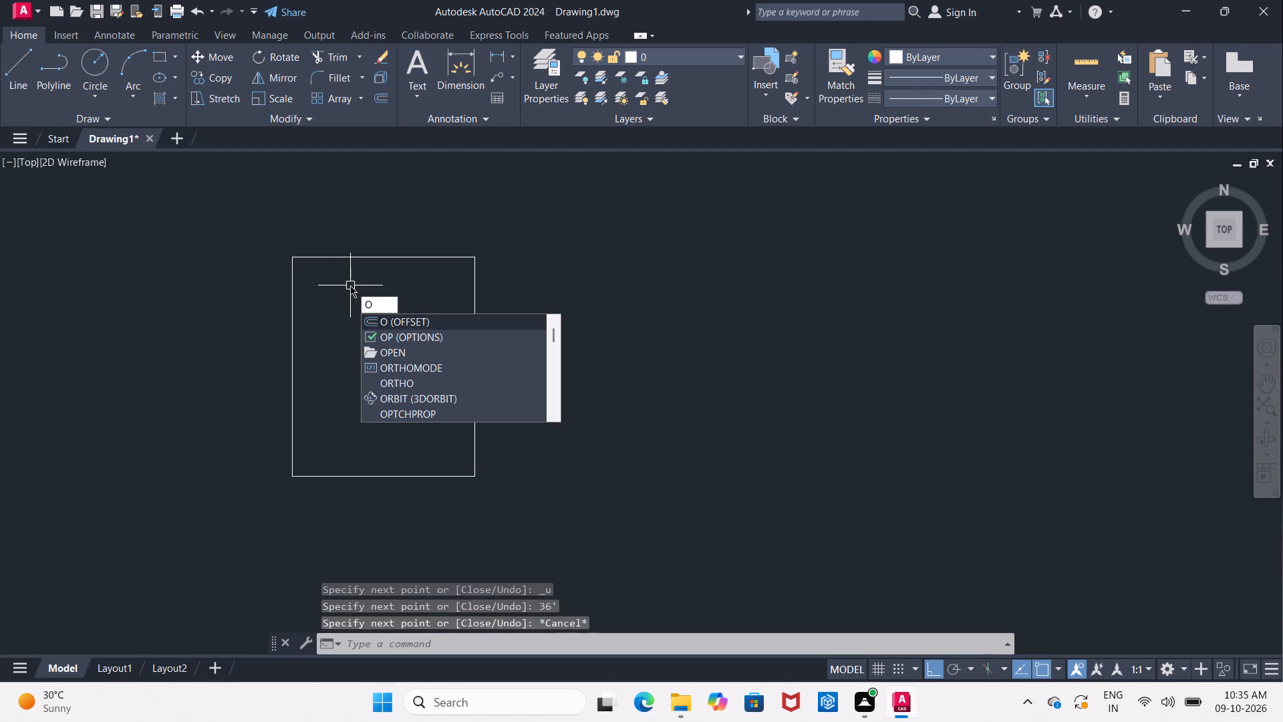
key(Return)
key(9)
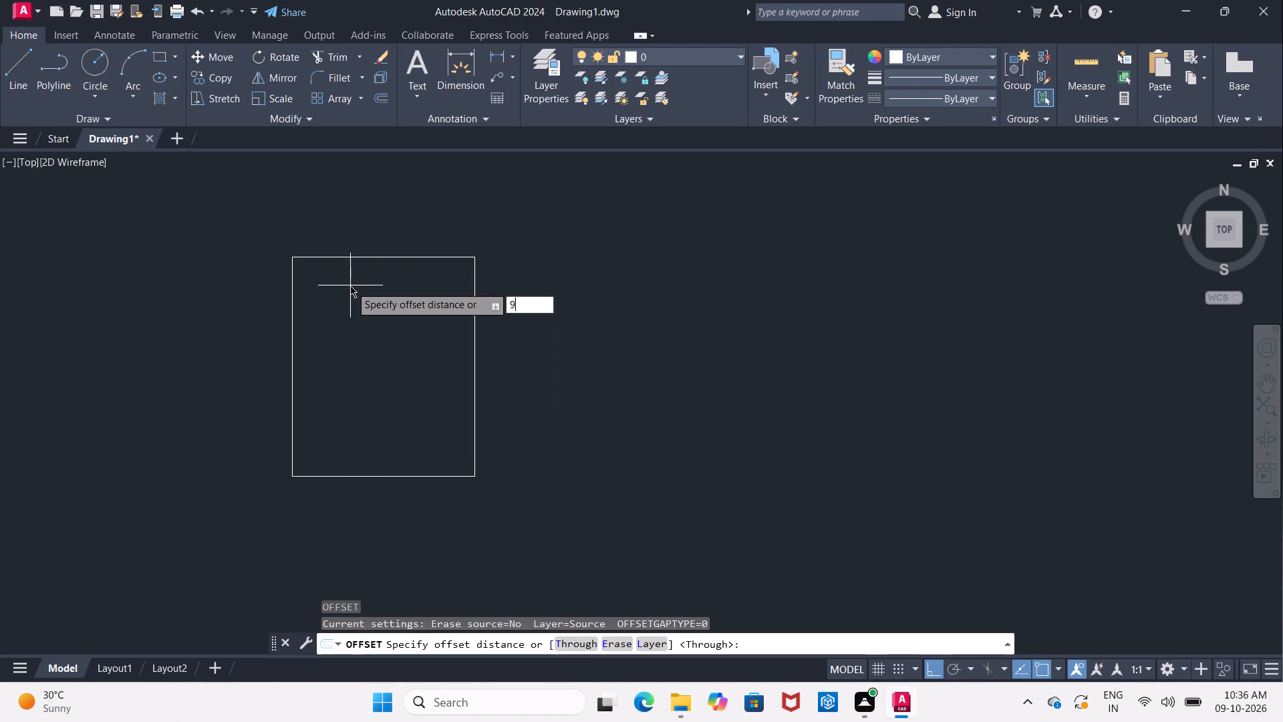
key(shift+quotedbl)
key(Return)
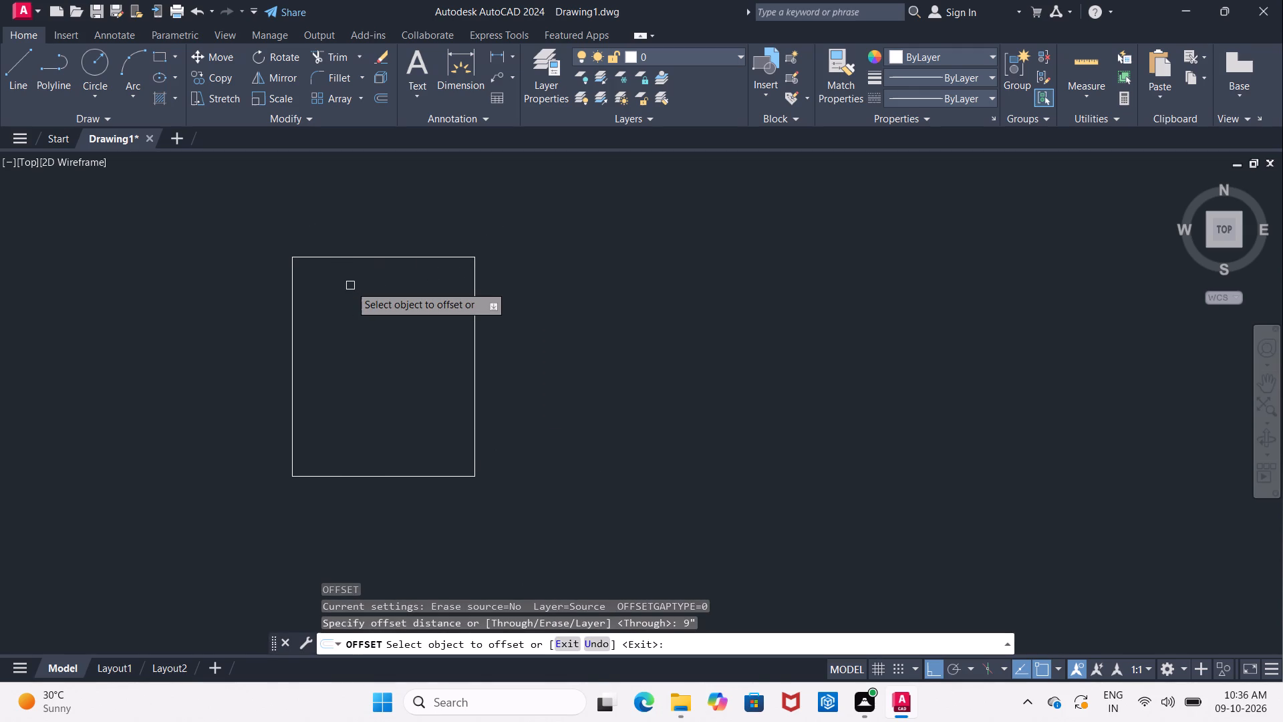
click(377, 255)
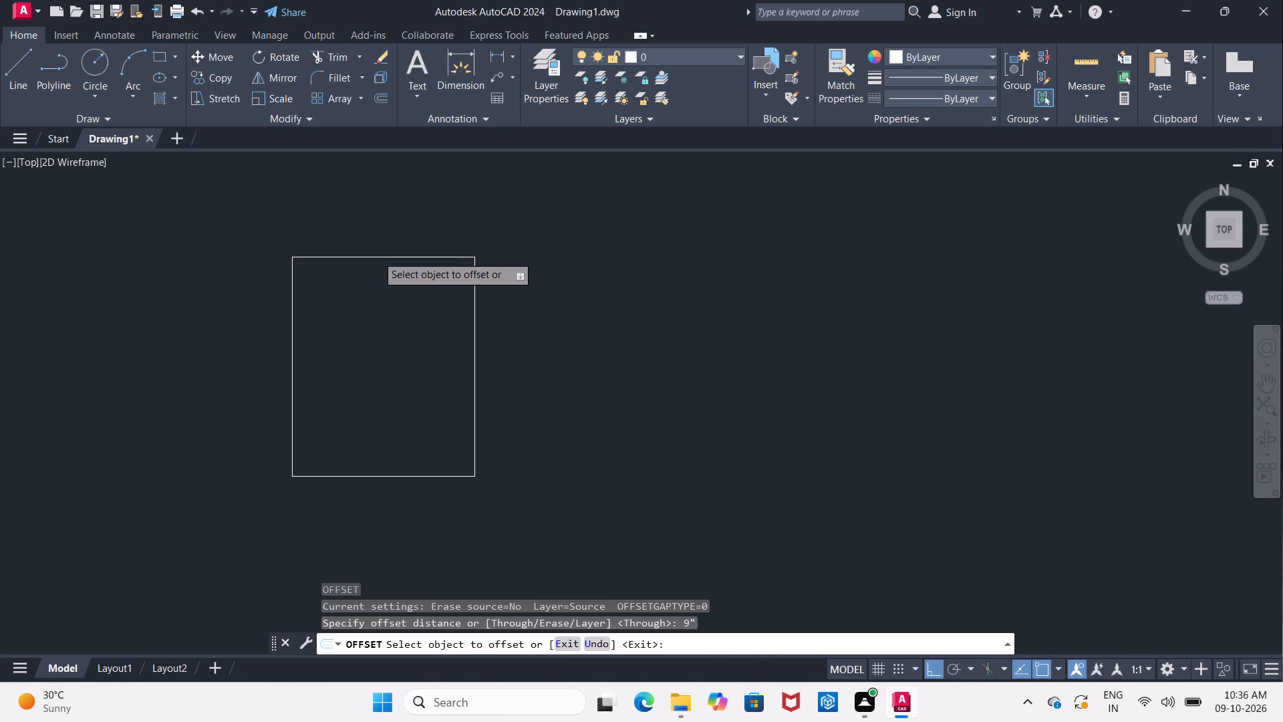
click(378, 295)
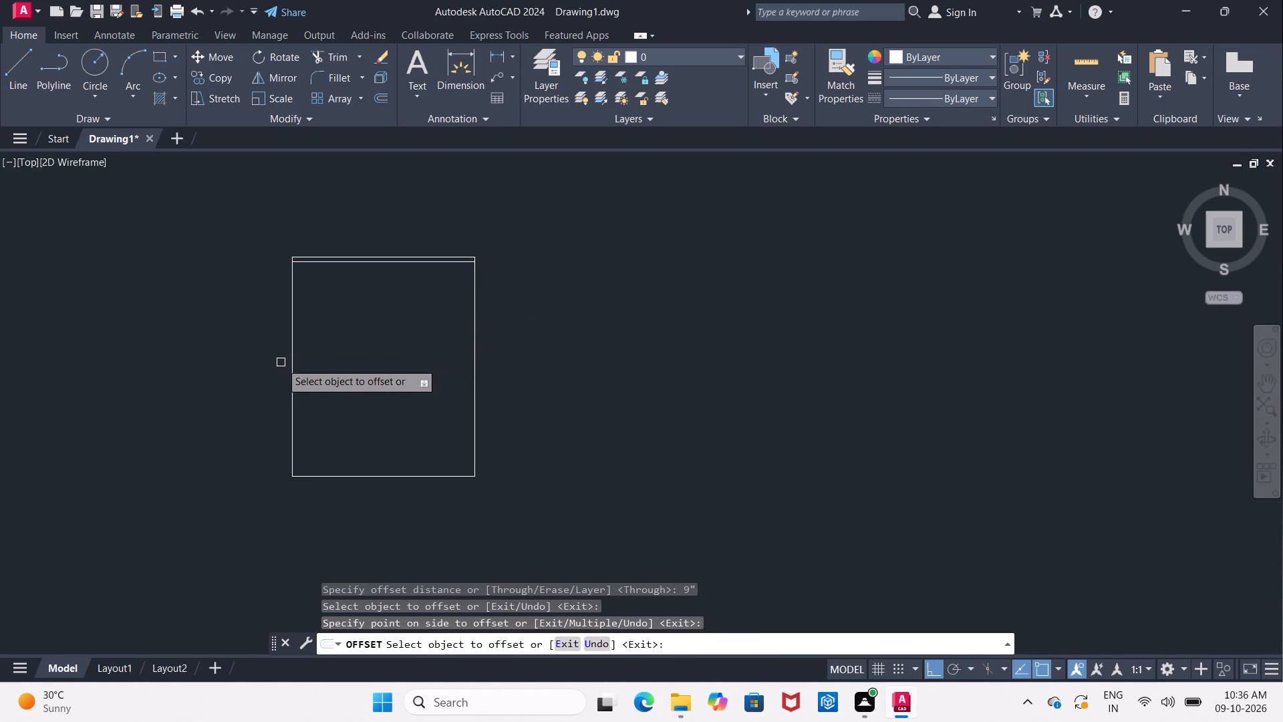
click(290, 360)
click(327, 357)
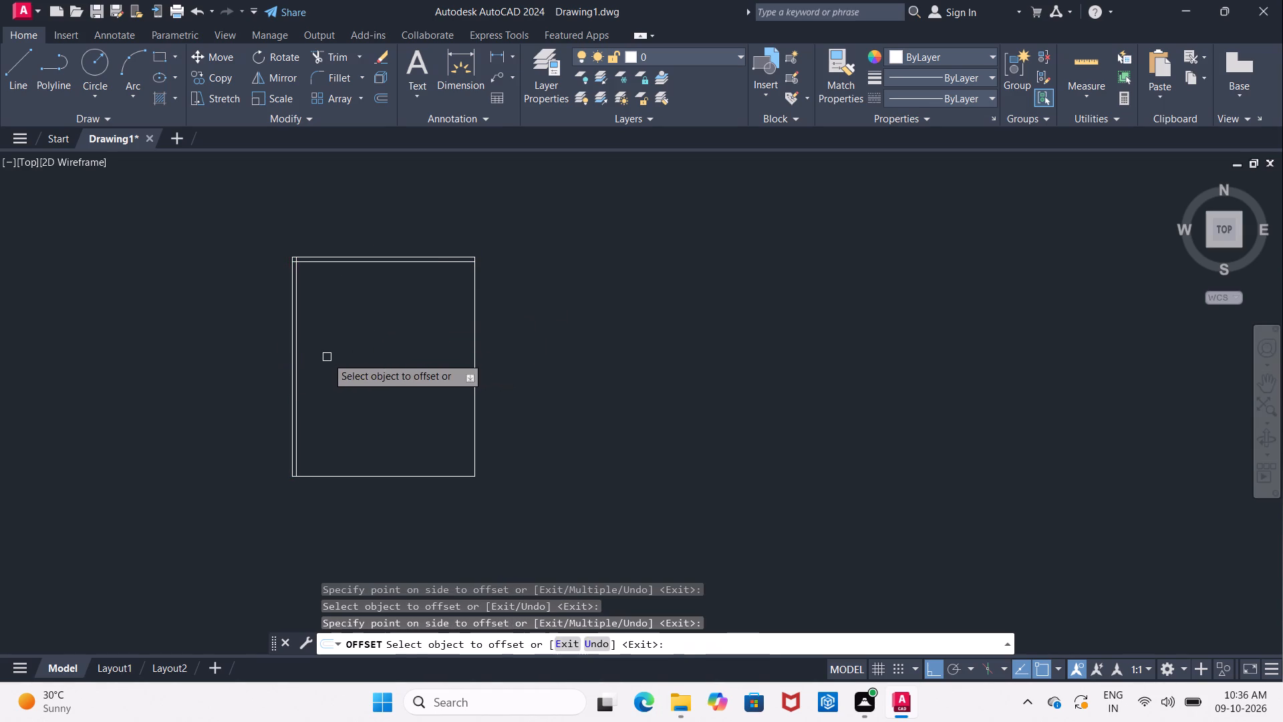
click(358, 476)
click(357, 450)
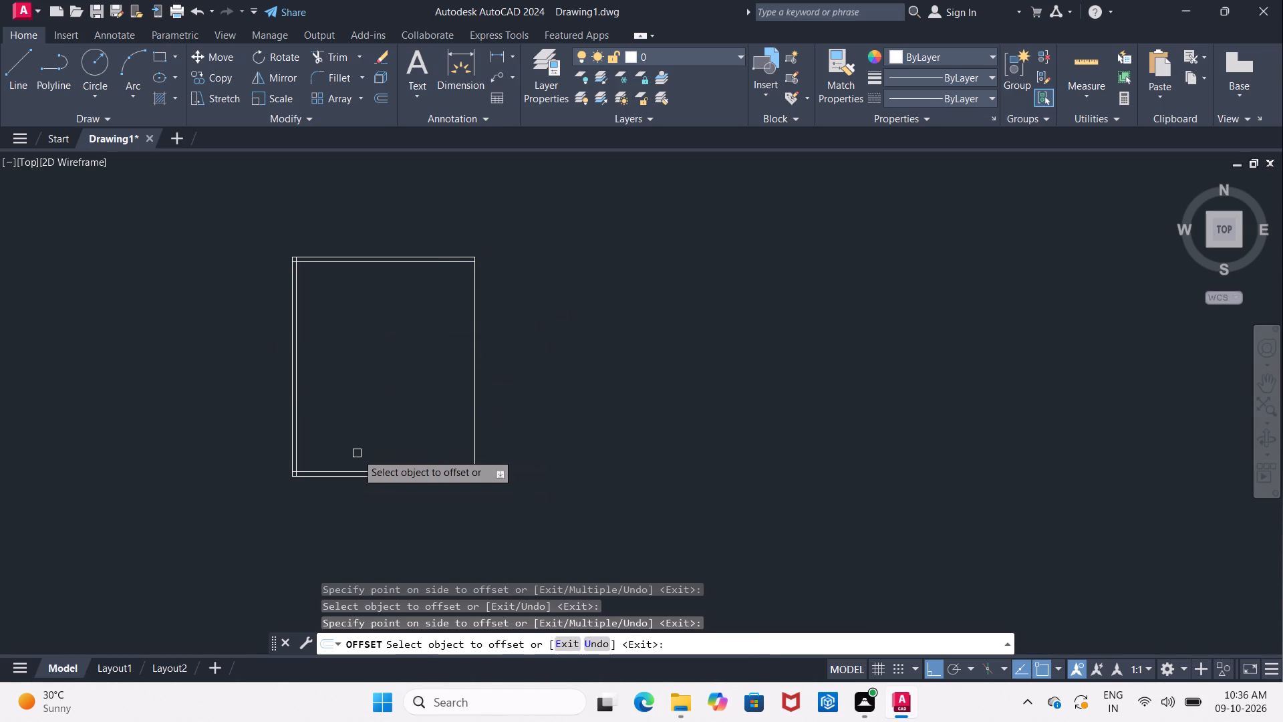
click(472, 394)
click(442, 398)
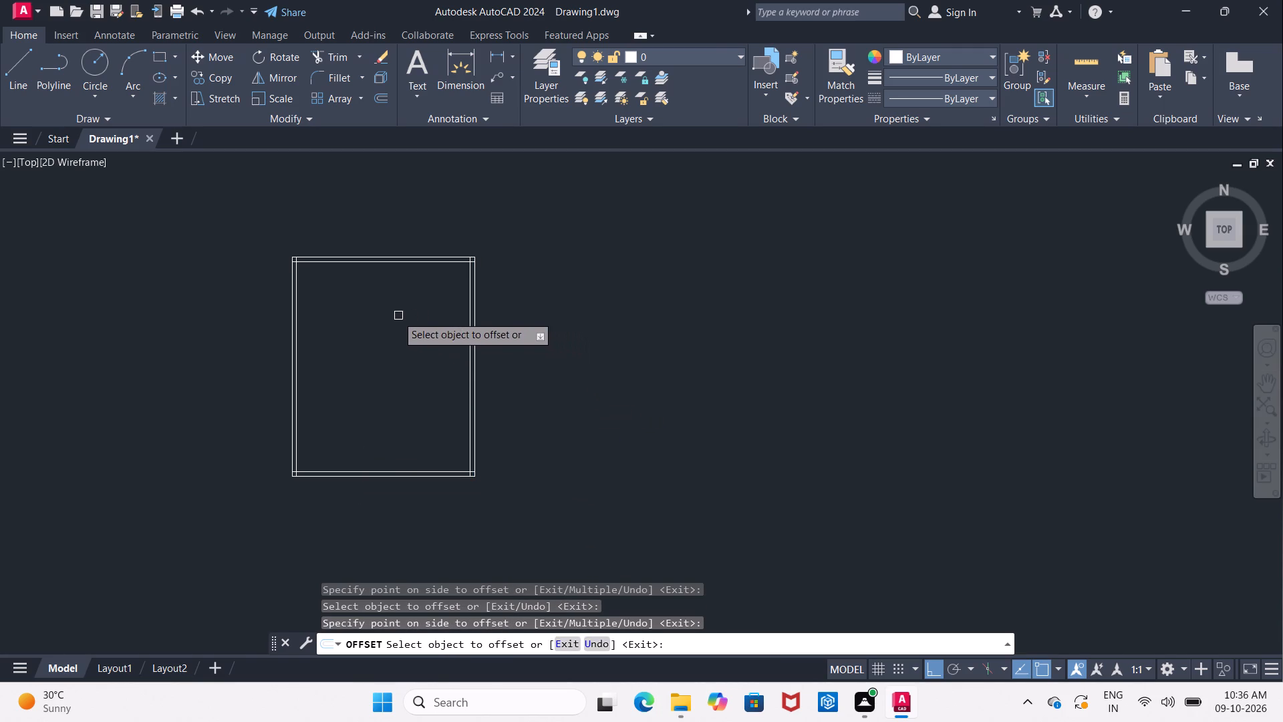
scroll(359, 284, up, 3)
middle_drag(359, 284, 444, 329)
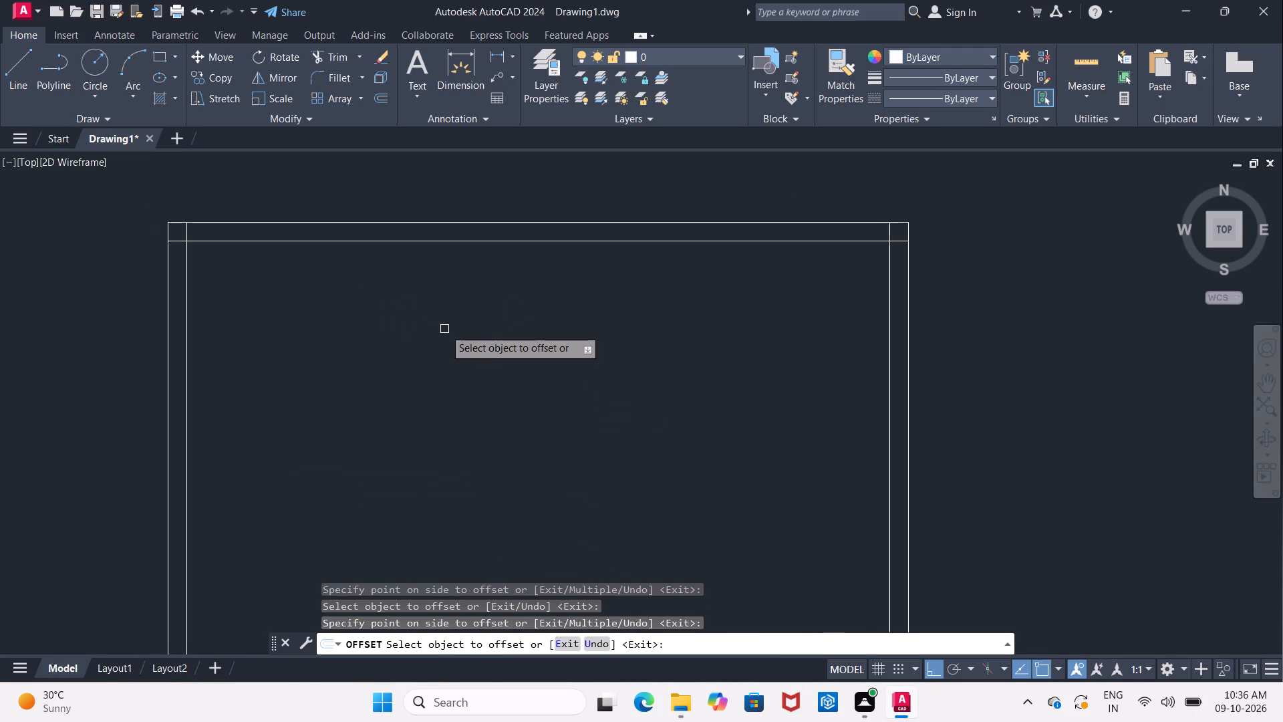
key(Return)
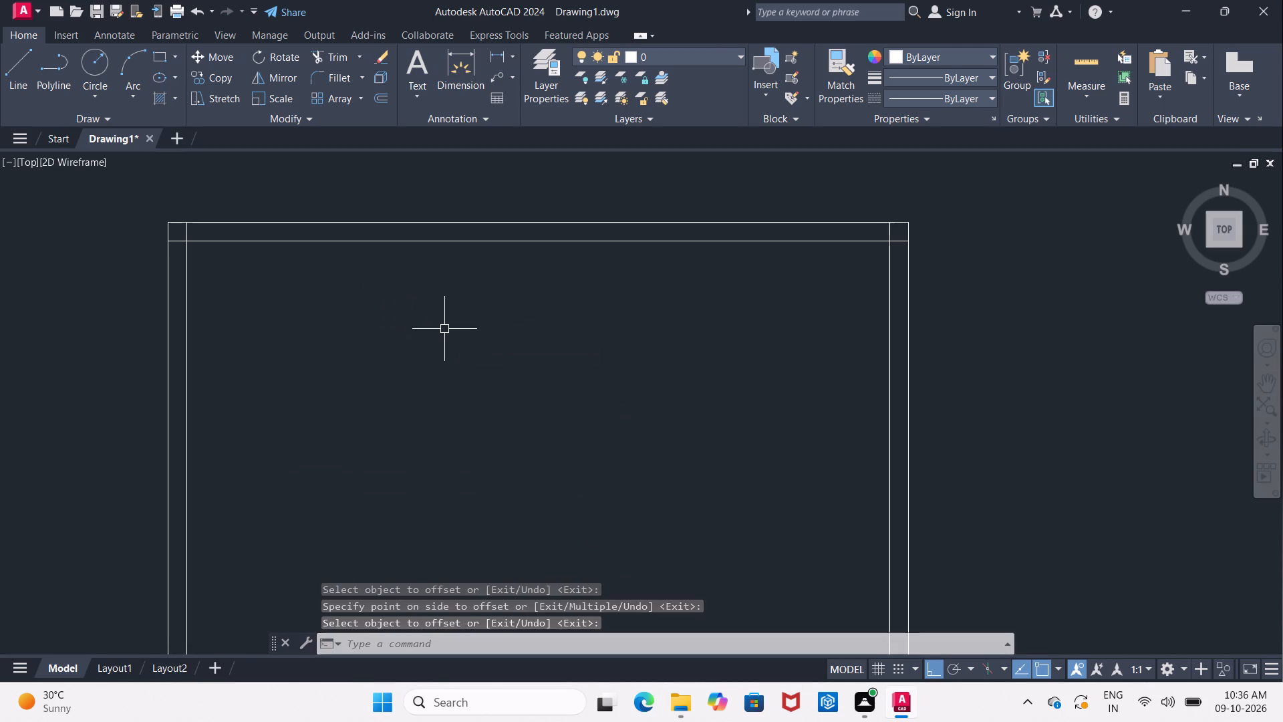
Offset the inner faces of the left and right outer walls 10' inward as vertical interior wall lines.
key(Return)
text(10')
key(Return)
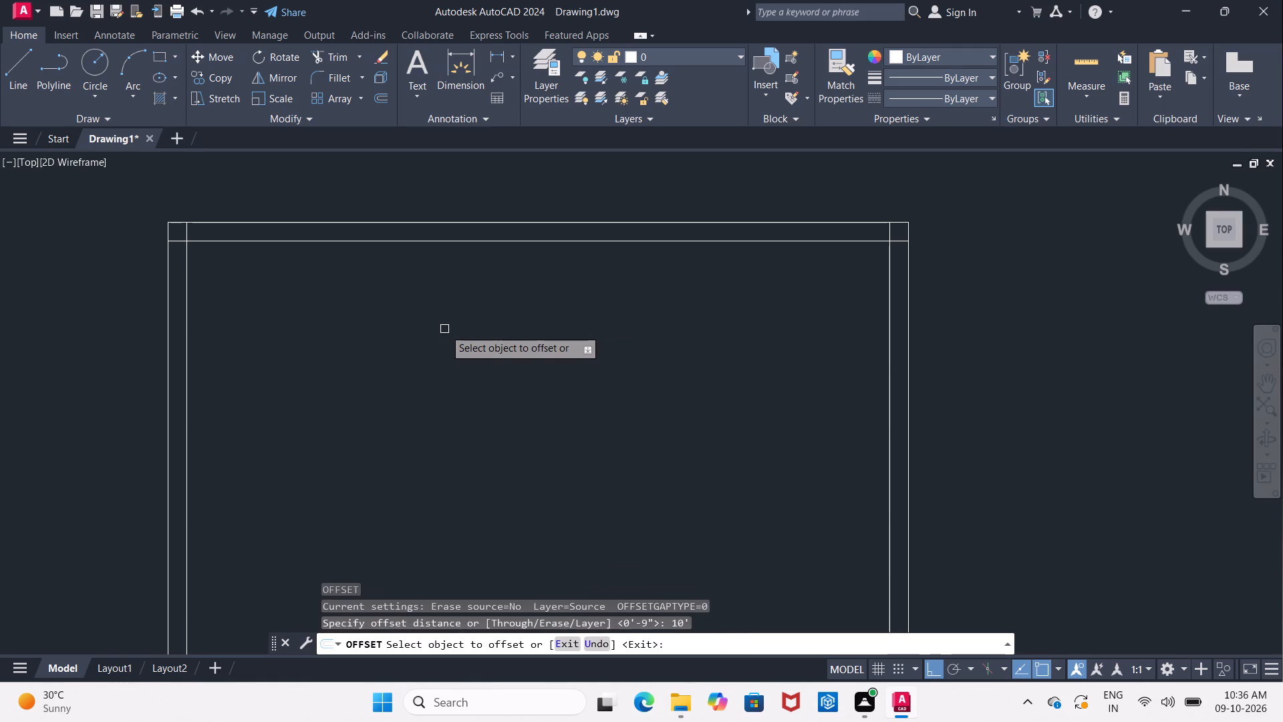
click(186, 335)
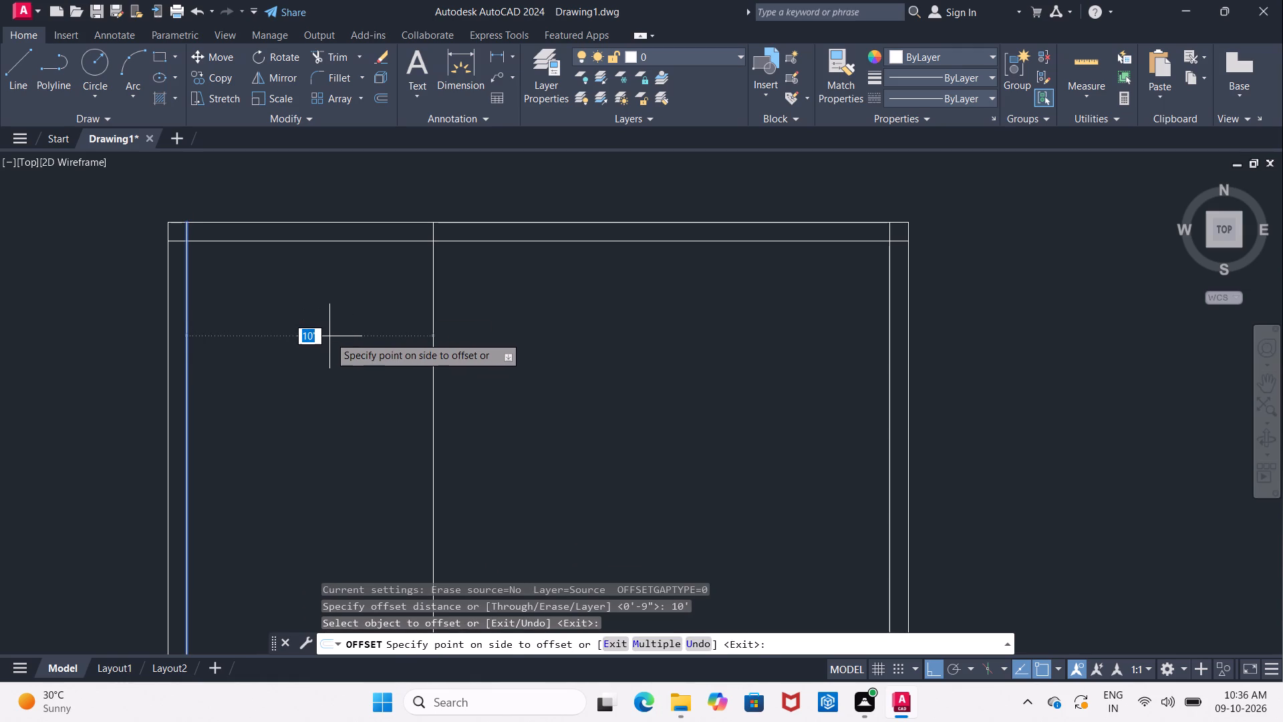
click(329, 336)
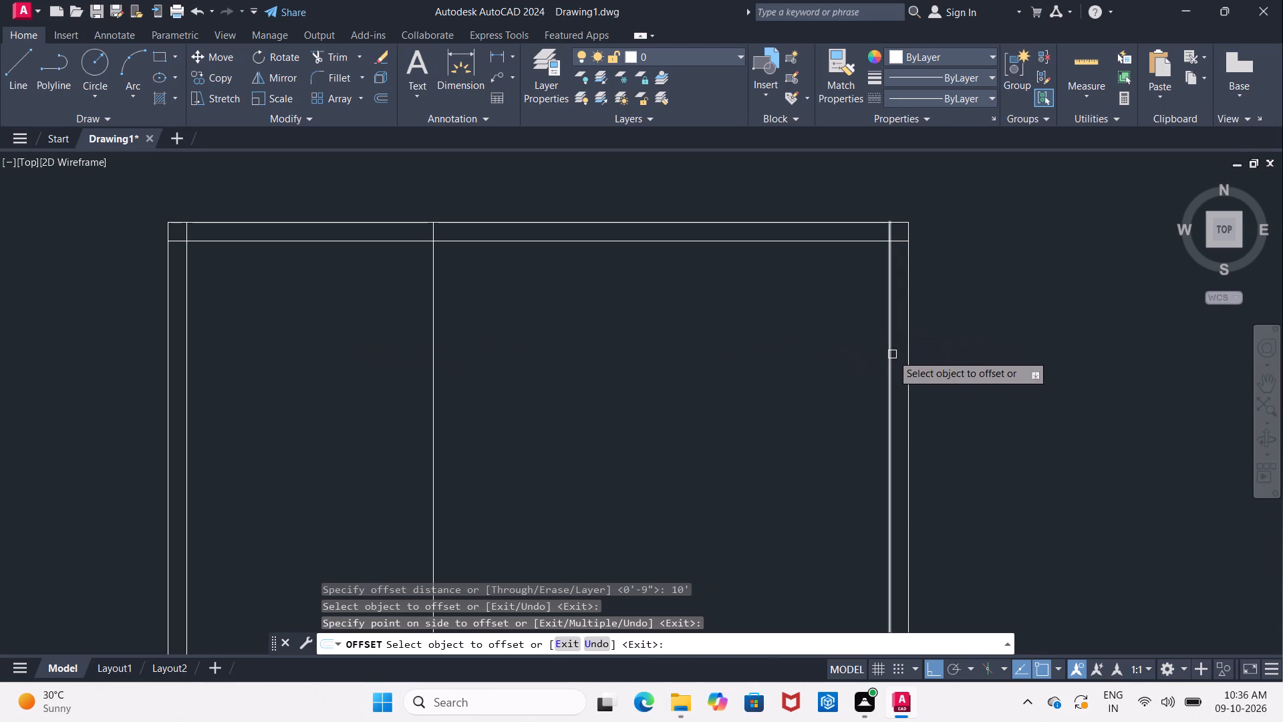
click(889, 354)
click(760, 353)
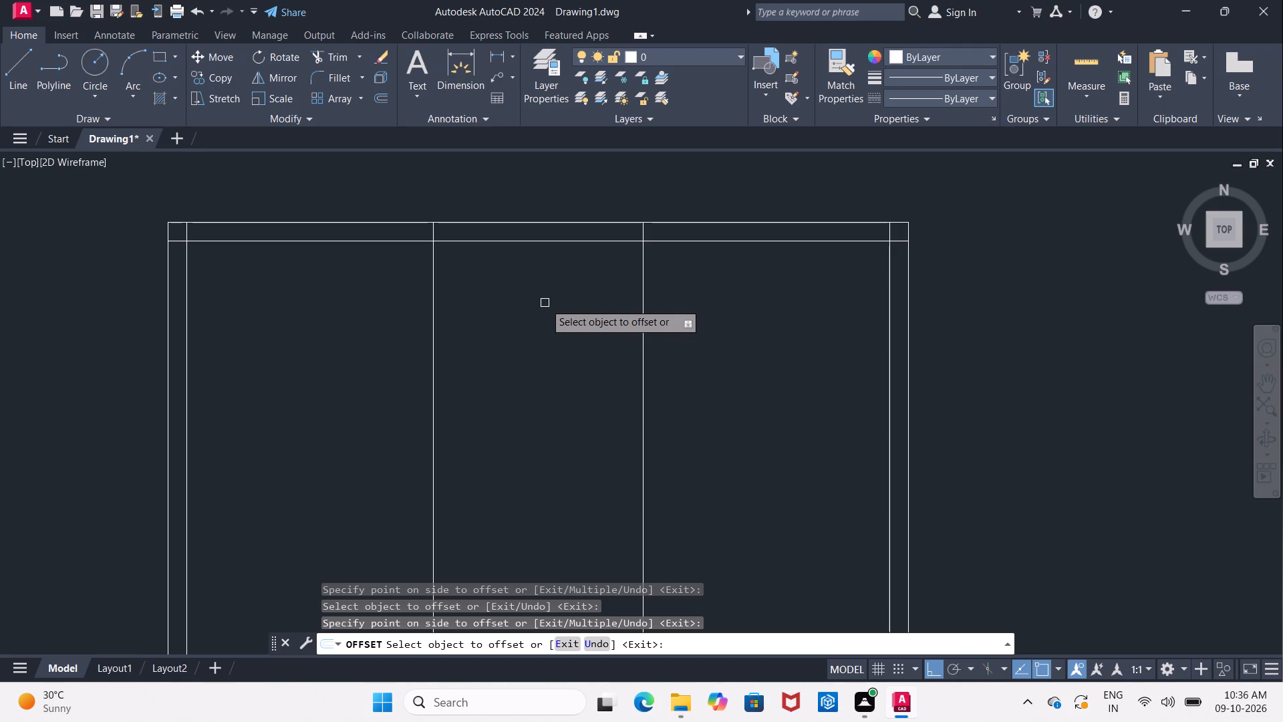
key(Return)
Offset the left interior vertical line 4" toward the middle of the plan to form a partition wall.
key(Return)
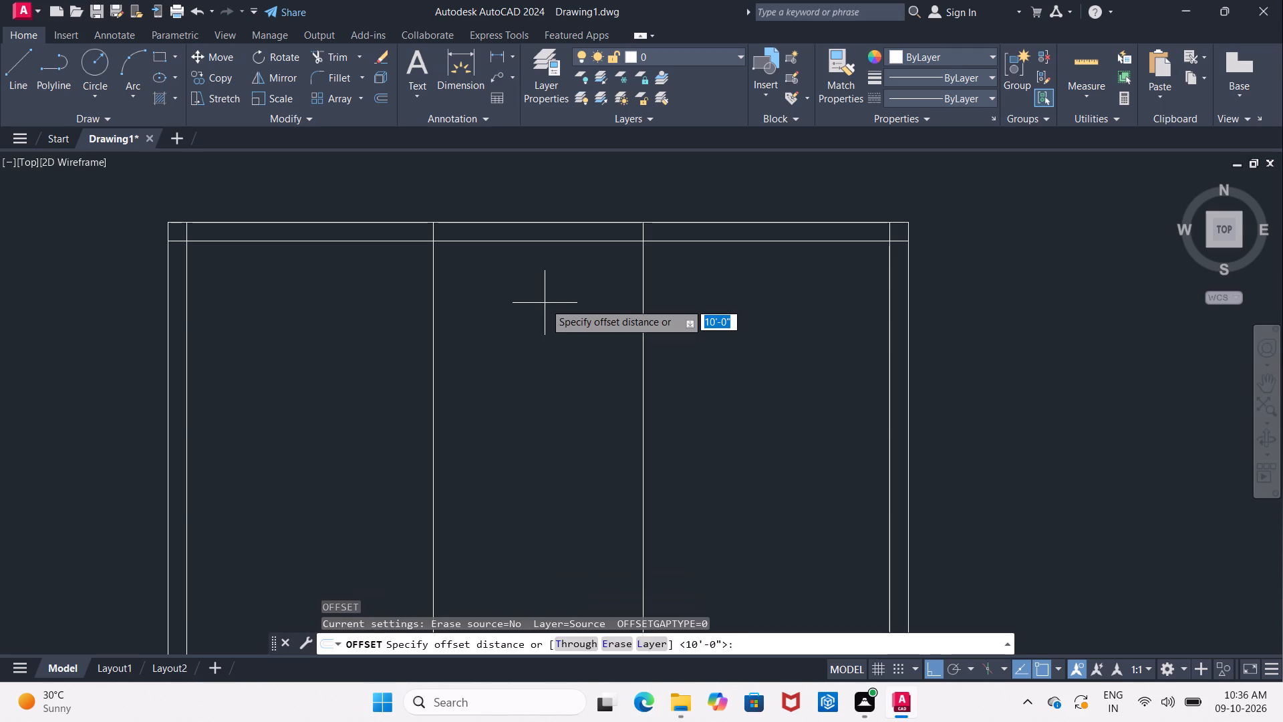
key(4)
key(shift+quotedbl)
key(Return)
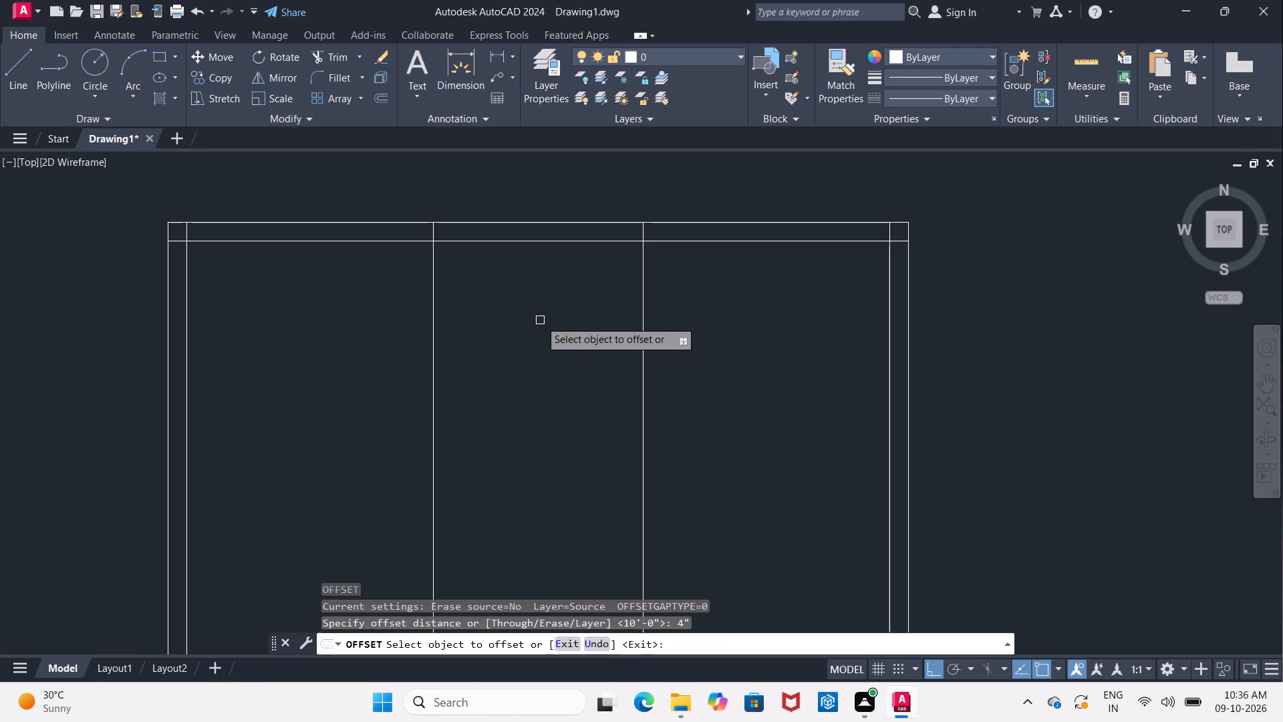
click(432, 368)
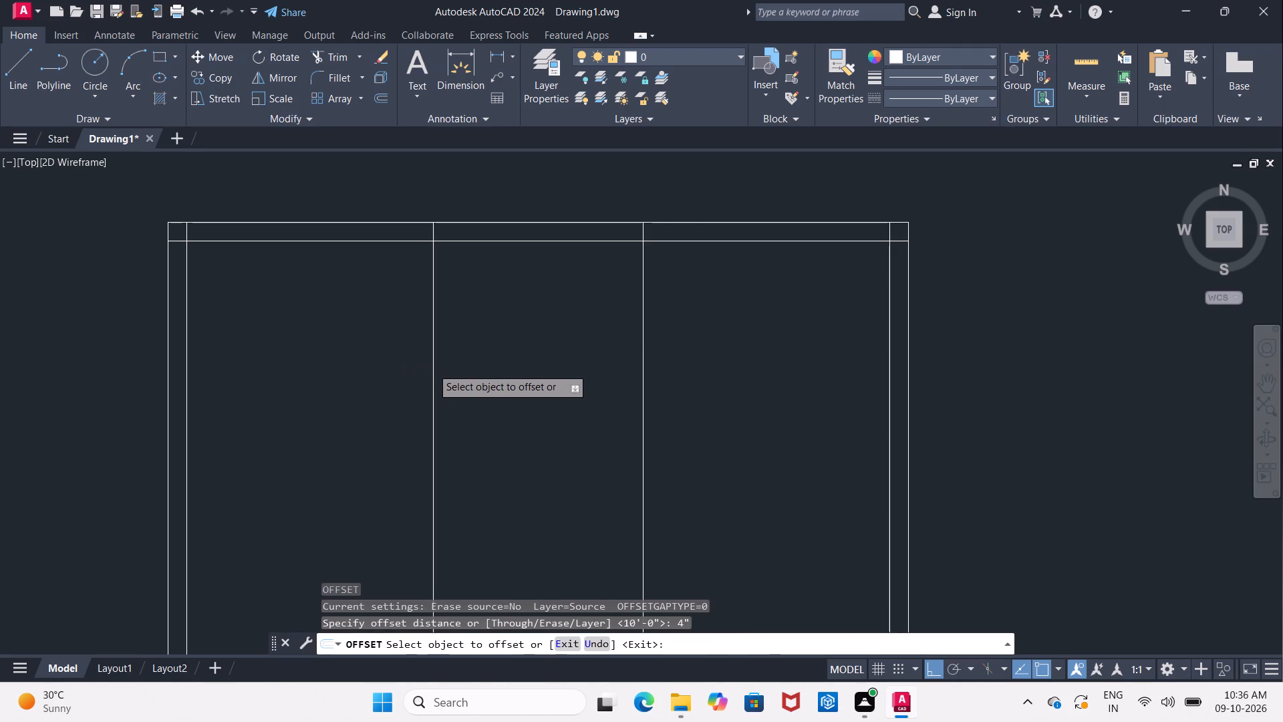
click(518, 351)
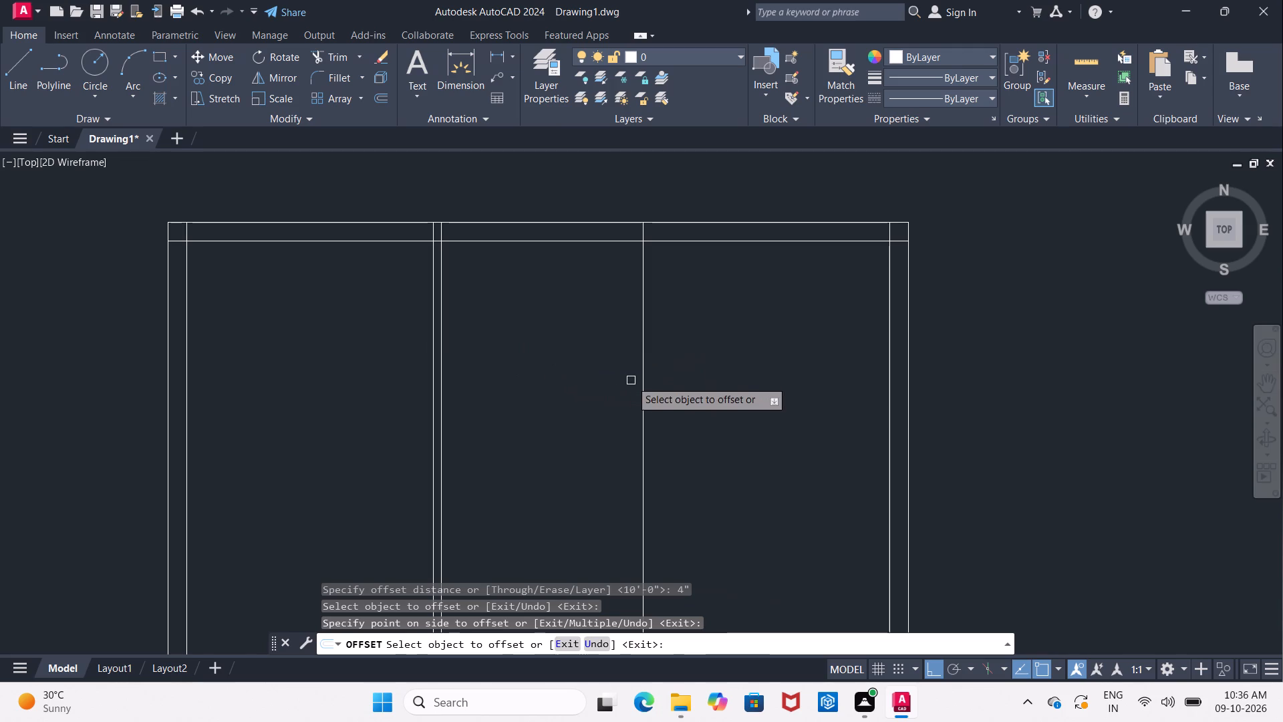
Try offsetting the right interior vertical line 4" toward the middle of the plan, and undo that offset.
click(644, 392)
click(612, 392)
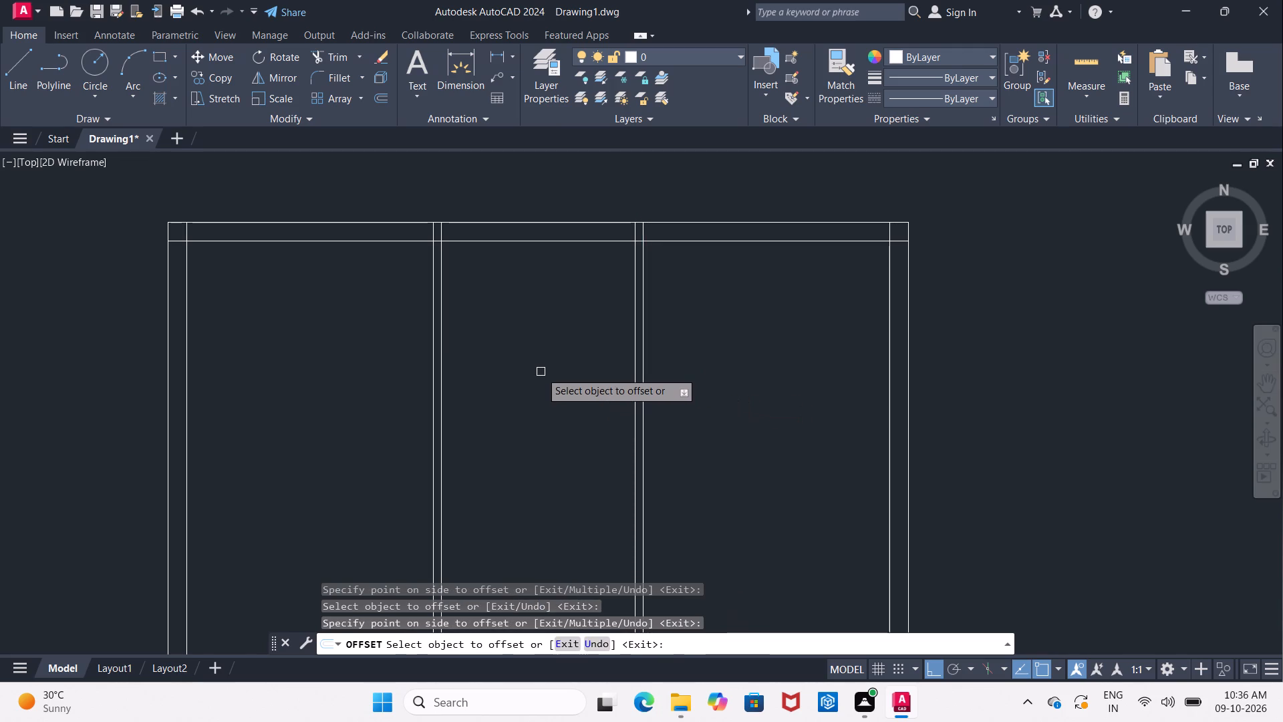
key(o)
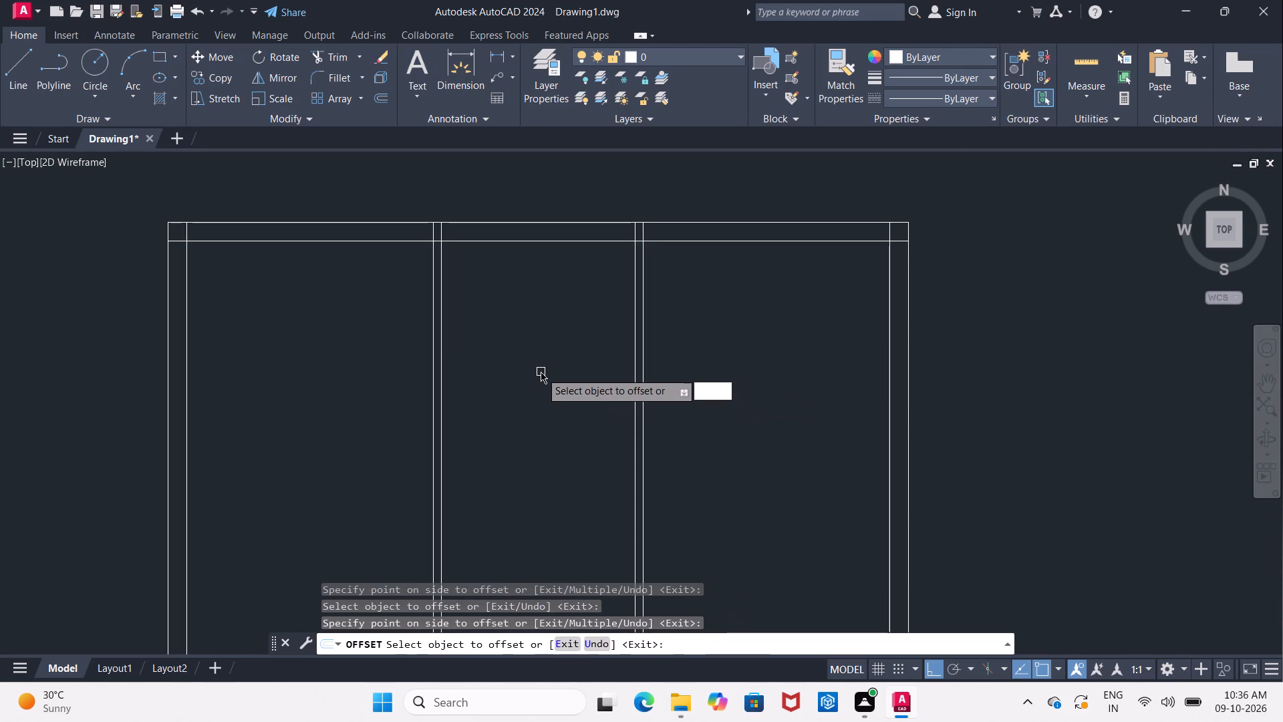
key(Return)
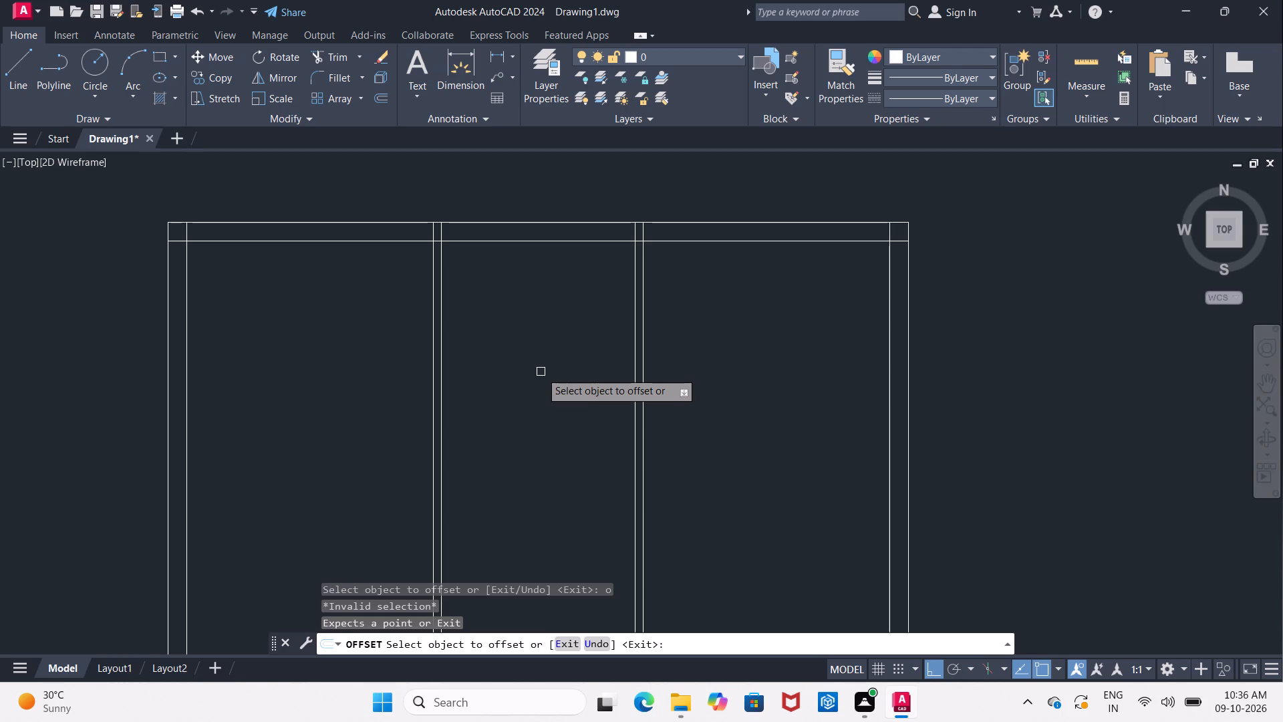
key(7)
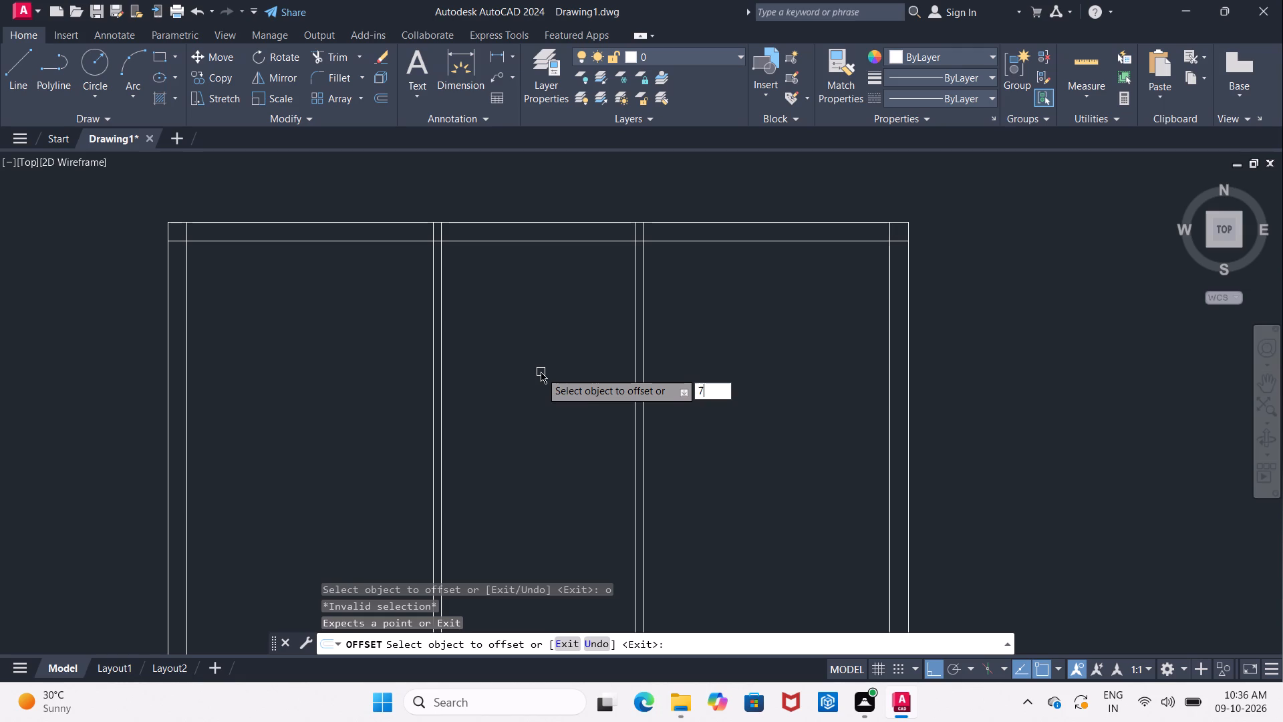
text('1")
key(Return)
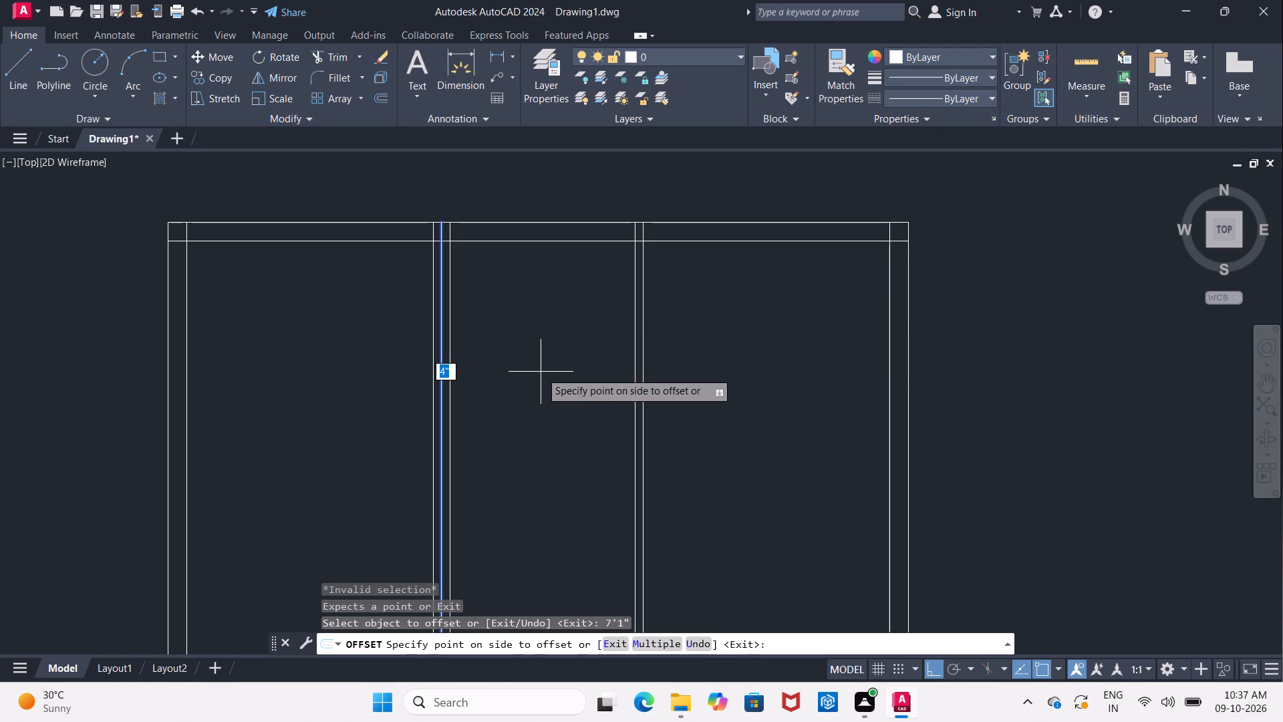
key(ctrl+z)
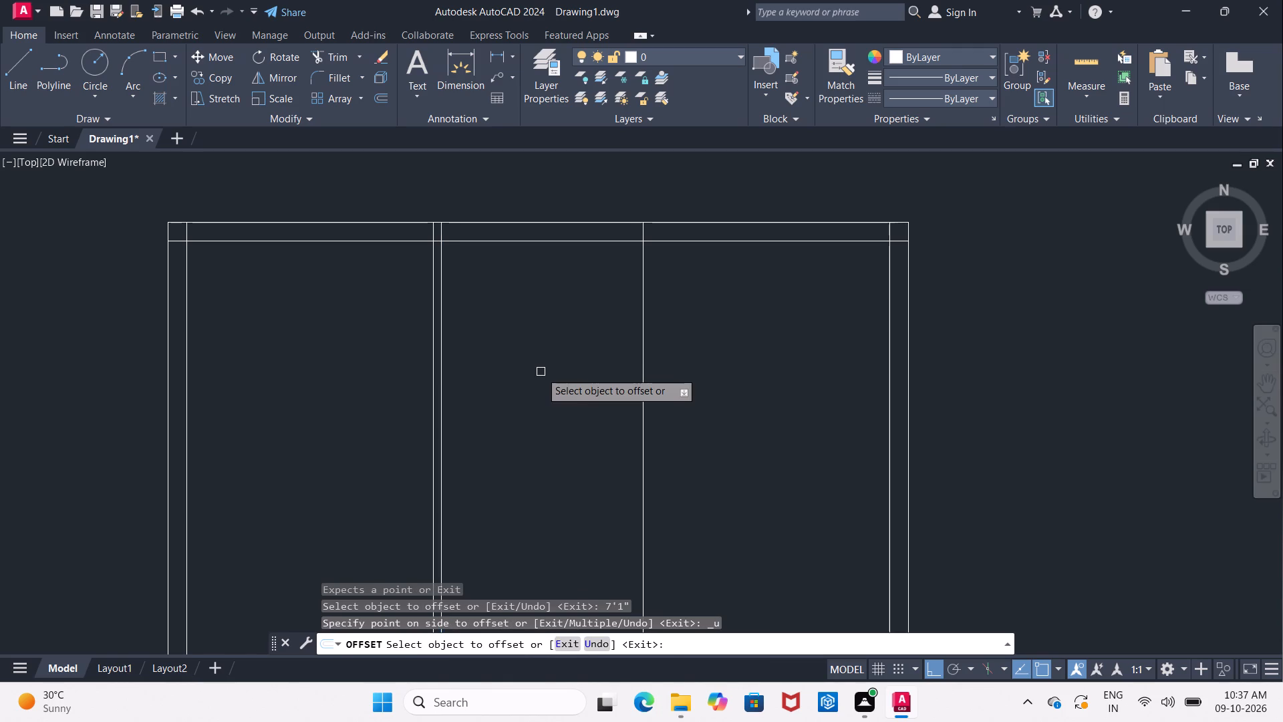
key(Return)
Offset the top outer wall's inner line 7'1" downward into the plan.
key(Return)
key(7)
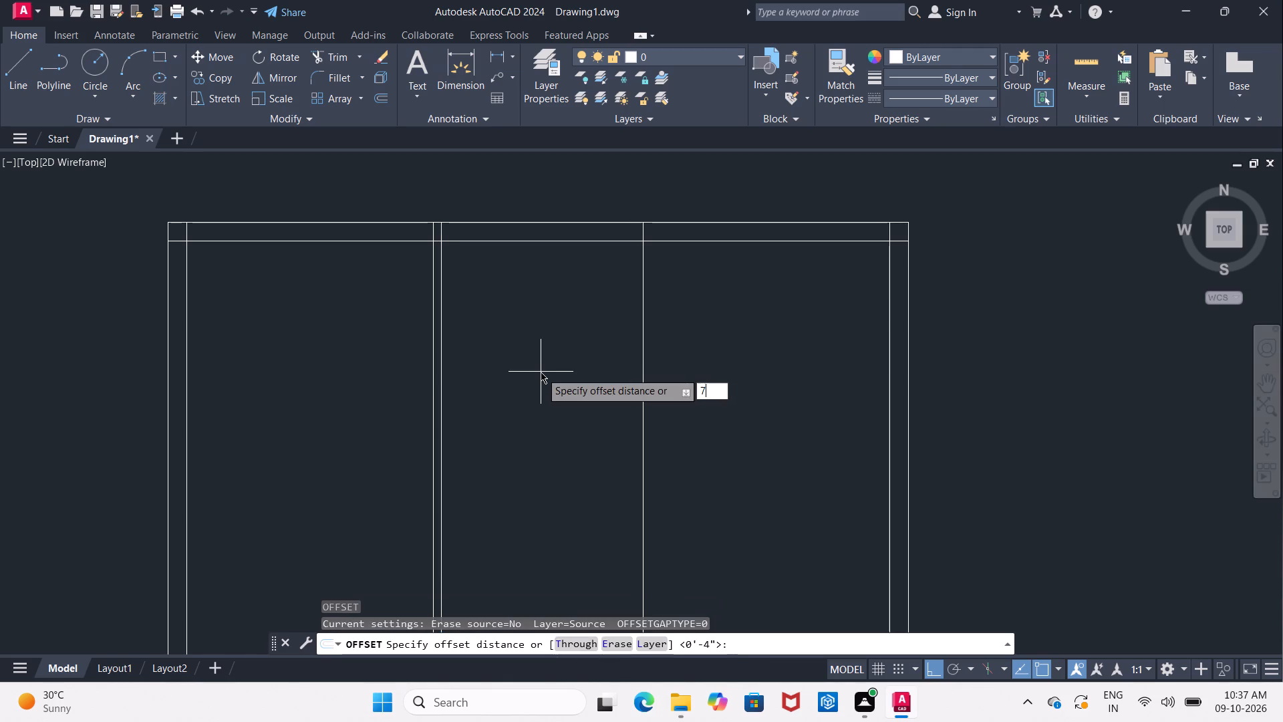
key(apostrophe)
key(1)
key(shift+quotedbl)
key(Return)
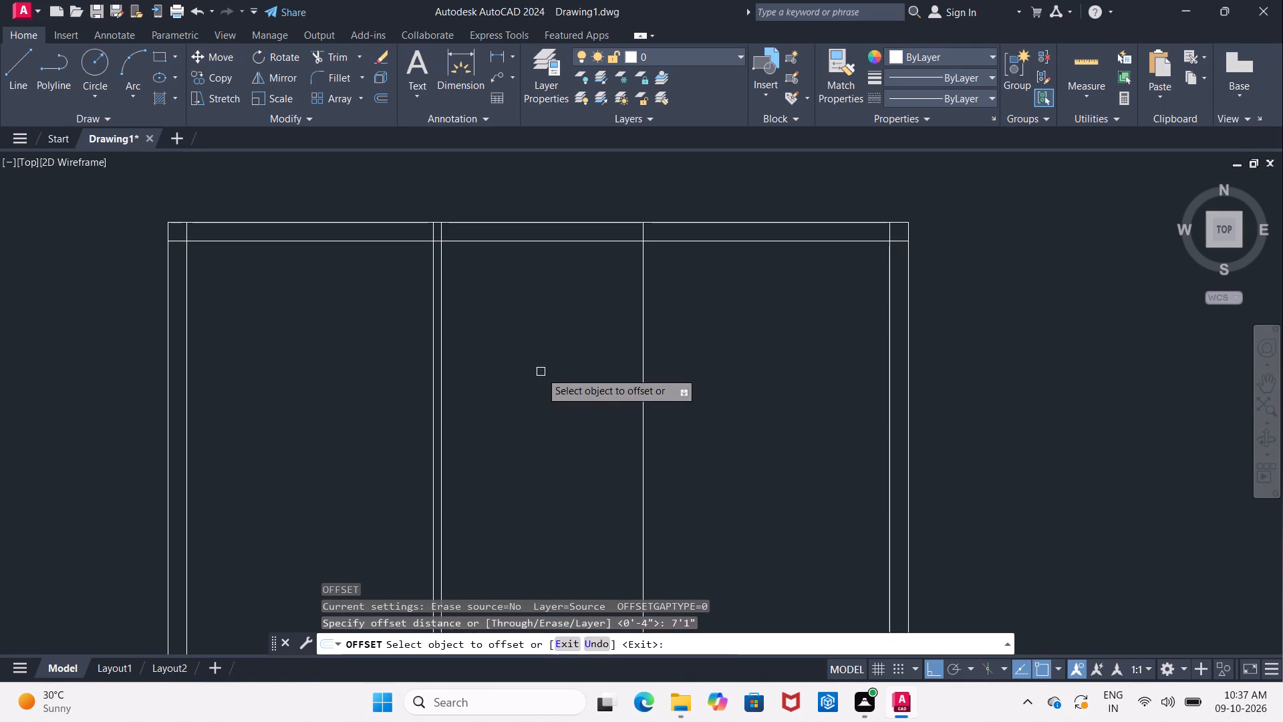
click(561, 239)
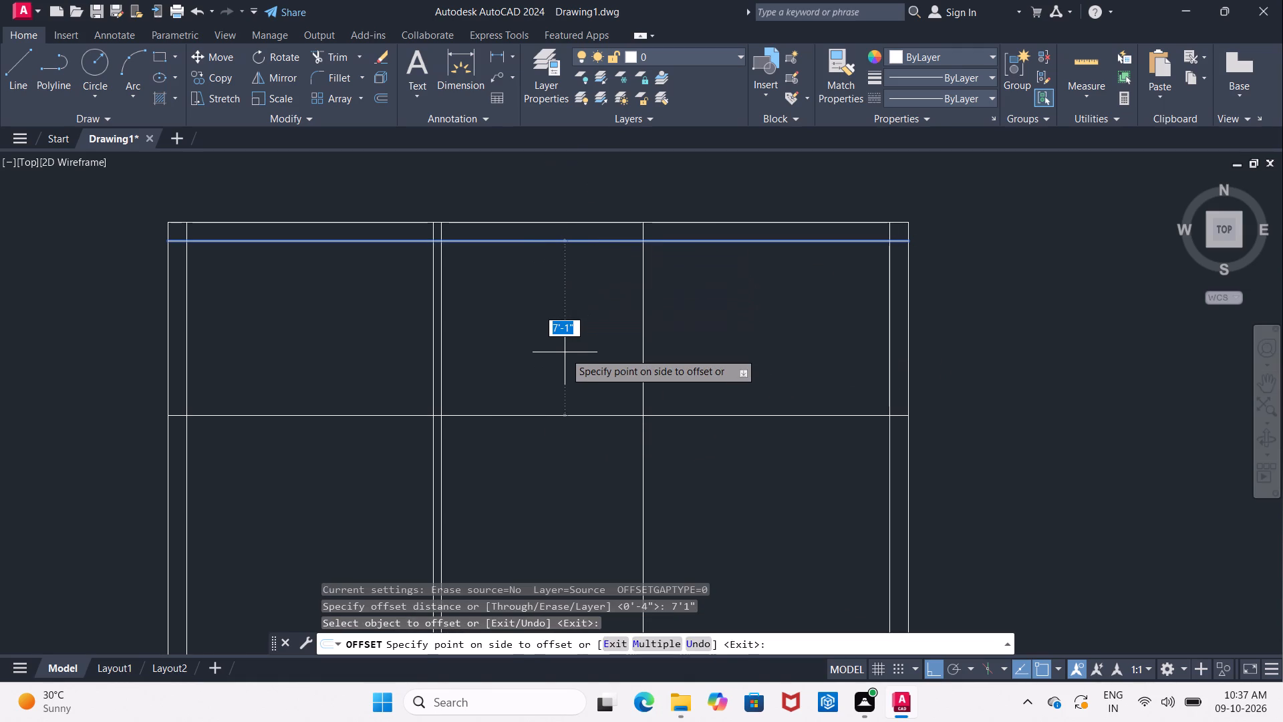
click(565, 352)
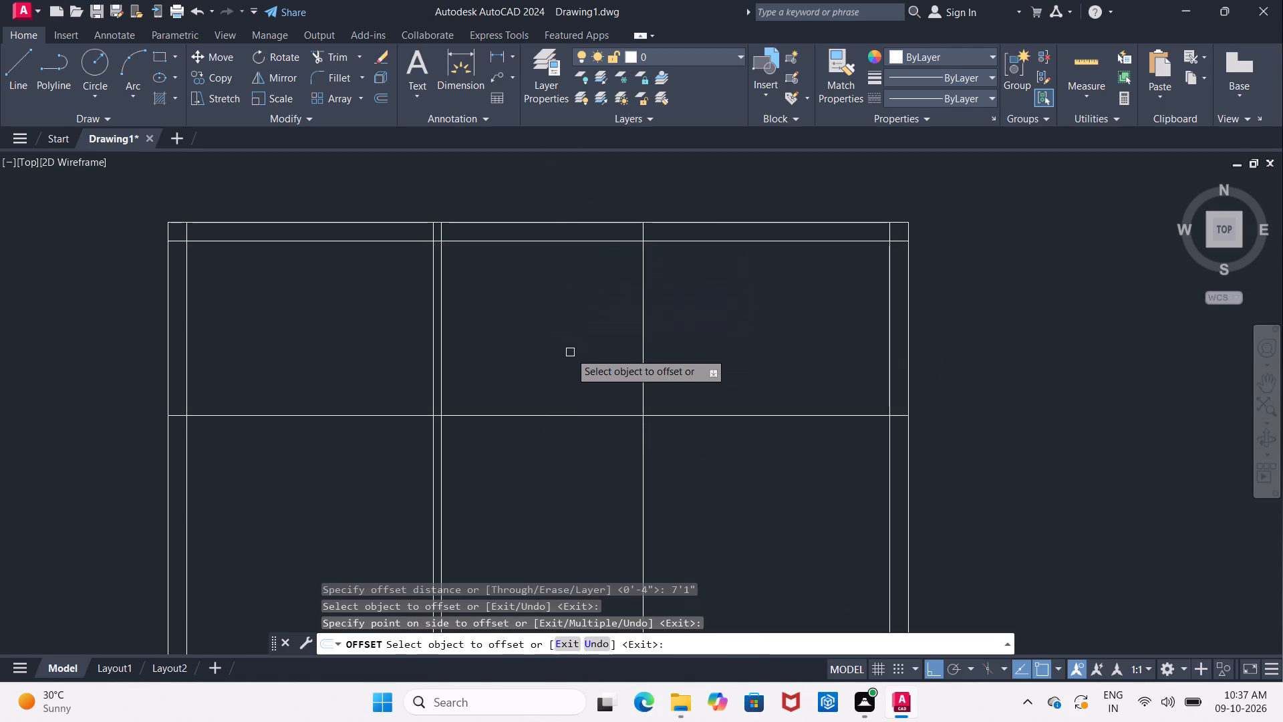
key(Return)
Offset the horizontal interior line 4" downward to form a partition wall across the plan.
key(Return)
text(4")
key(Return)
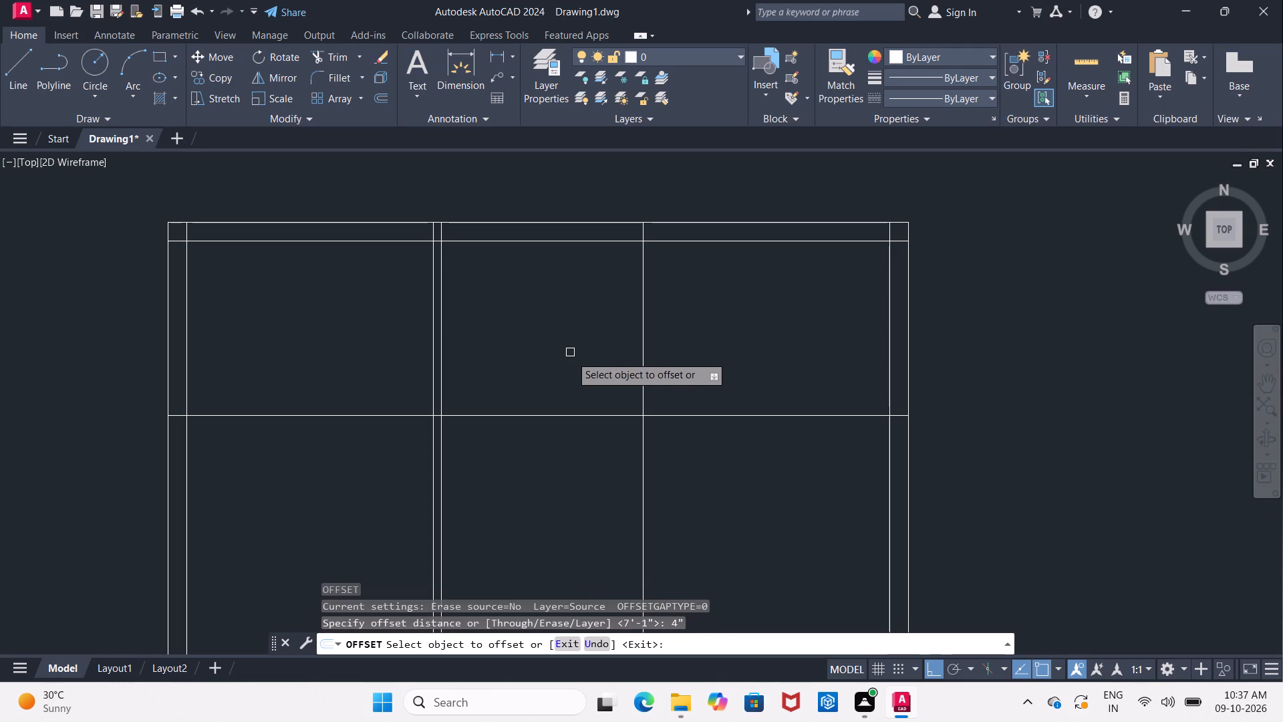
drag(584, 417, 586, 437)
click(586, 456)
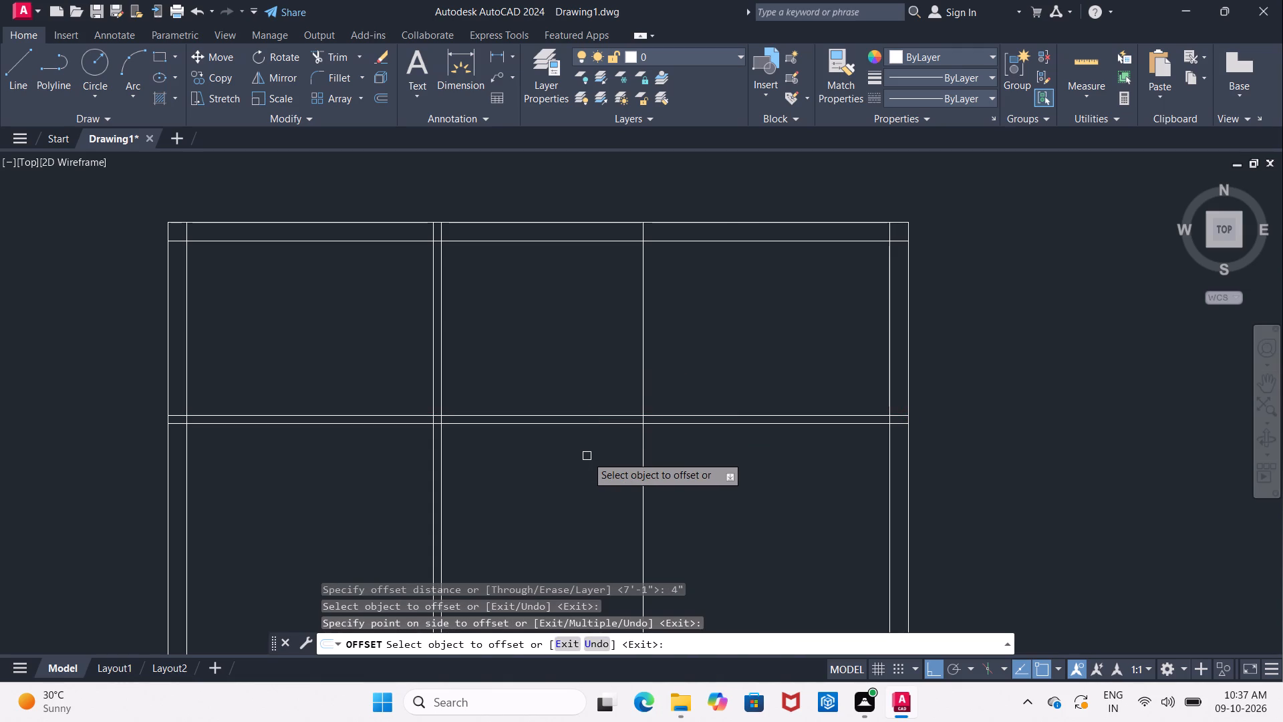
key(Return)
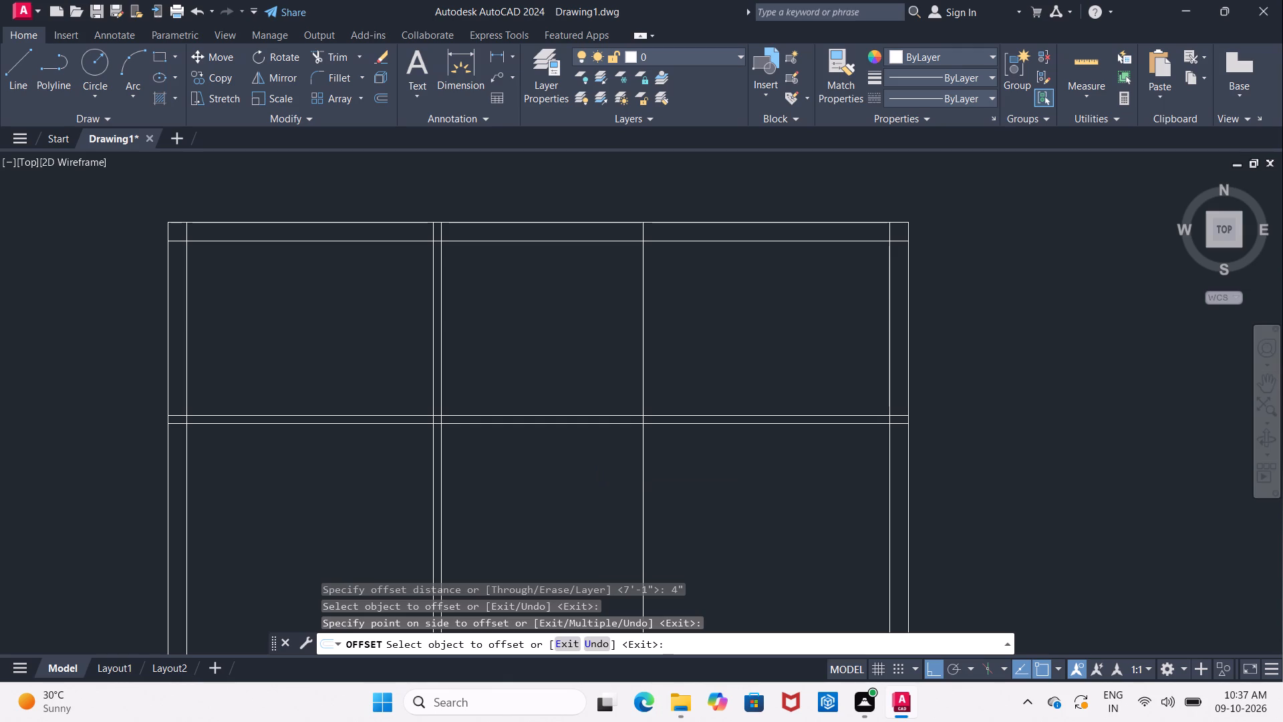
Offset the right interior vertical line 4" toward the middle of the plan to form a partition wall.
key(Return)
text(4")
key(Return)
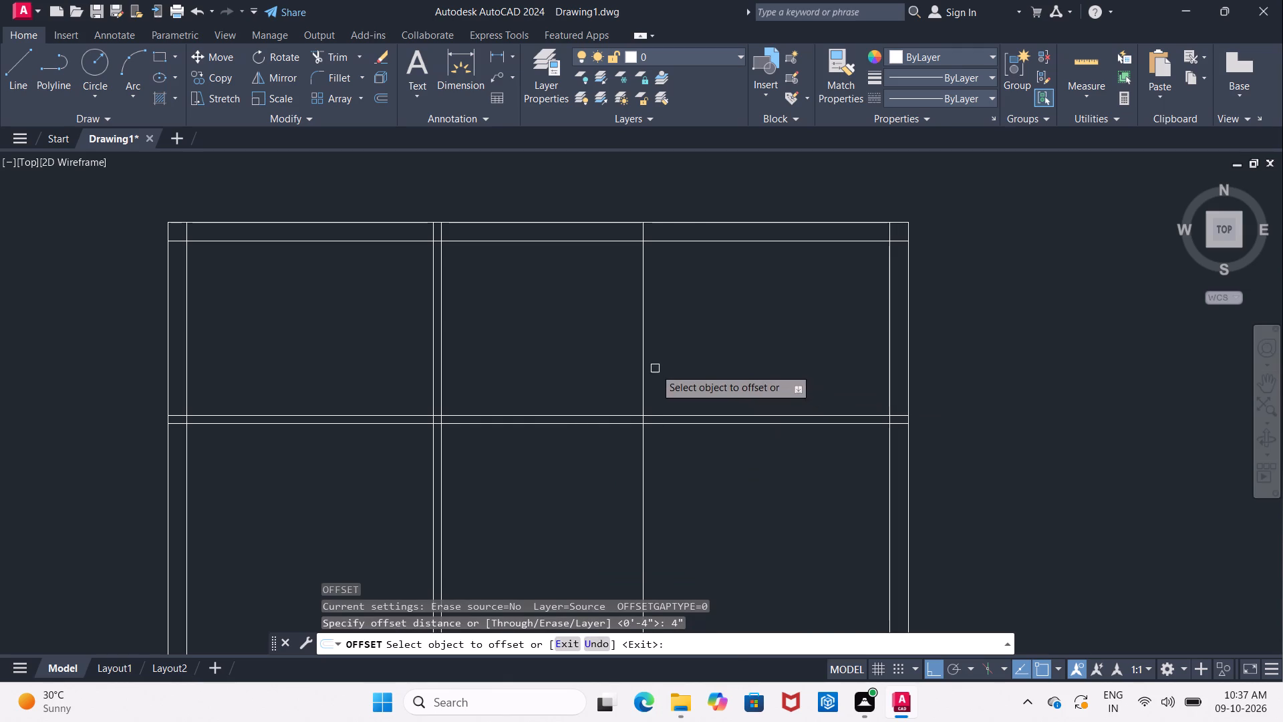
click(642, 336)
click(612, 342)
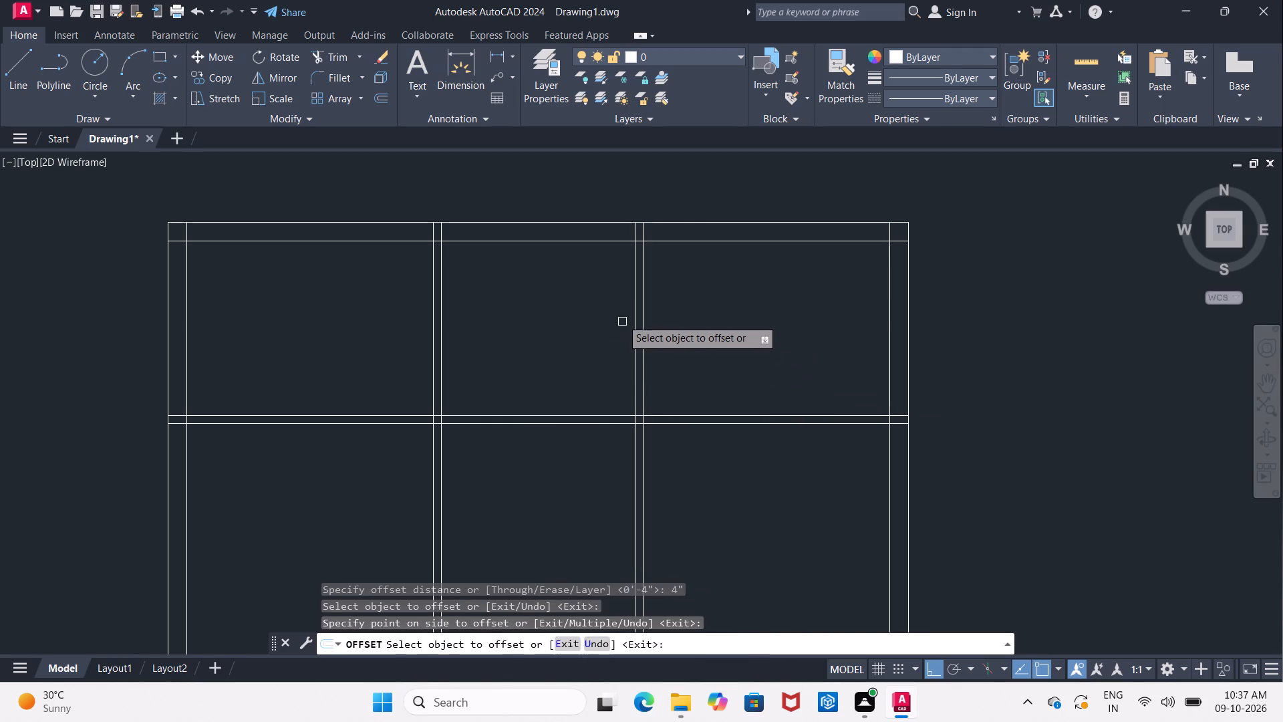
key(Return)
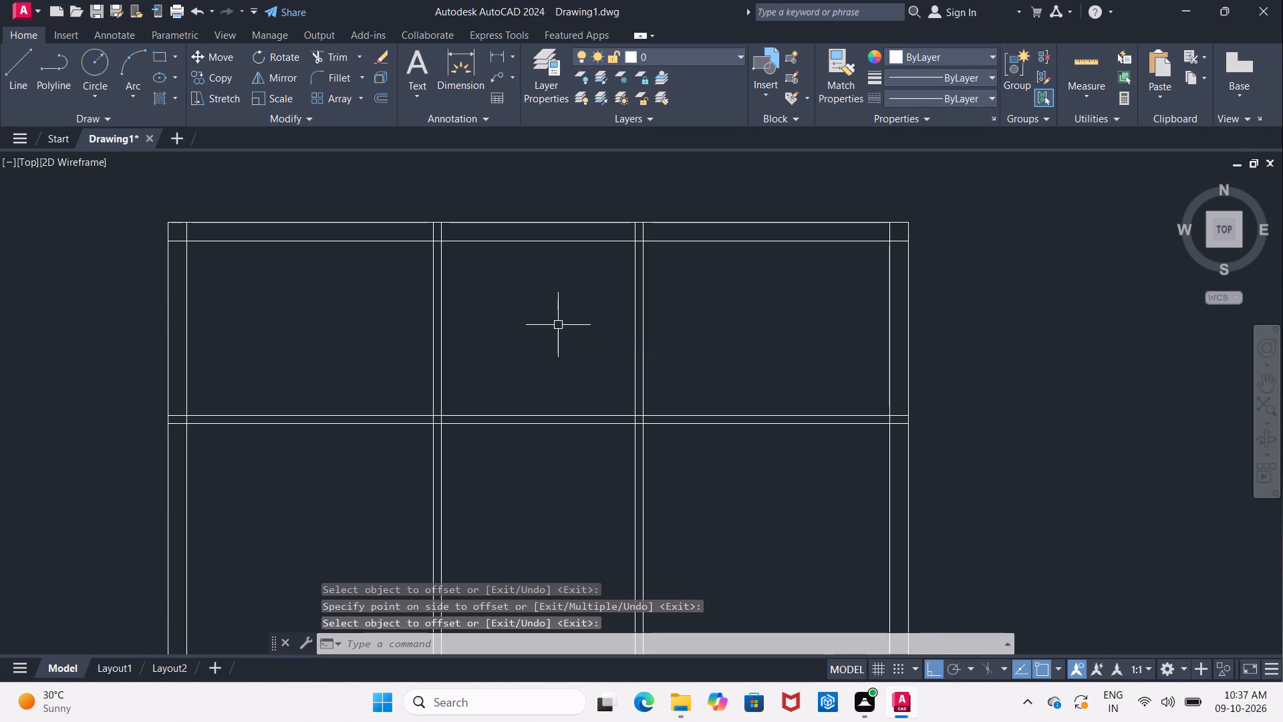
Offset the right face of the left vertical partition 3'6" toward the middle of the plan.
key(Return)
key(3)
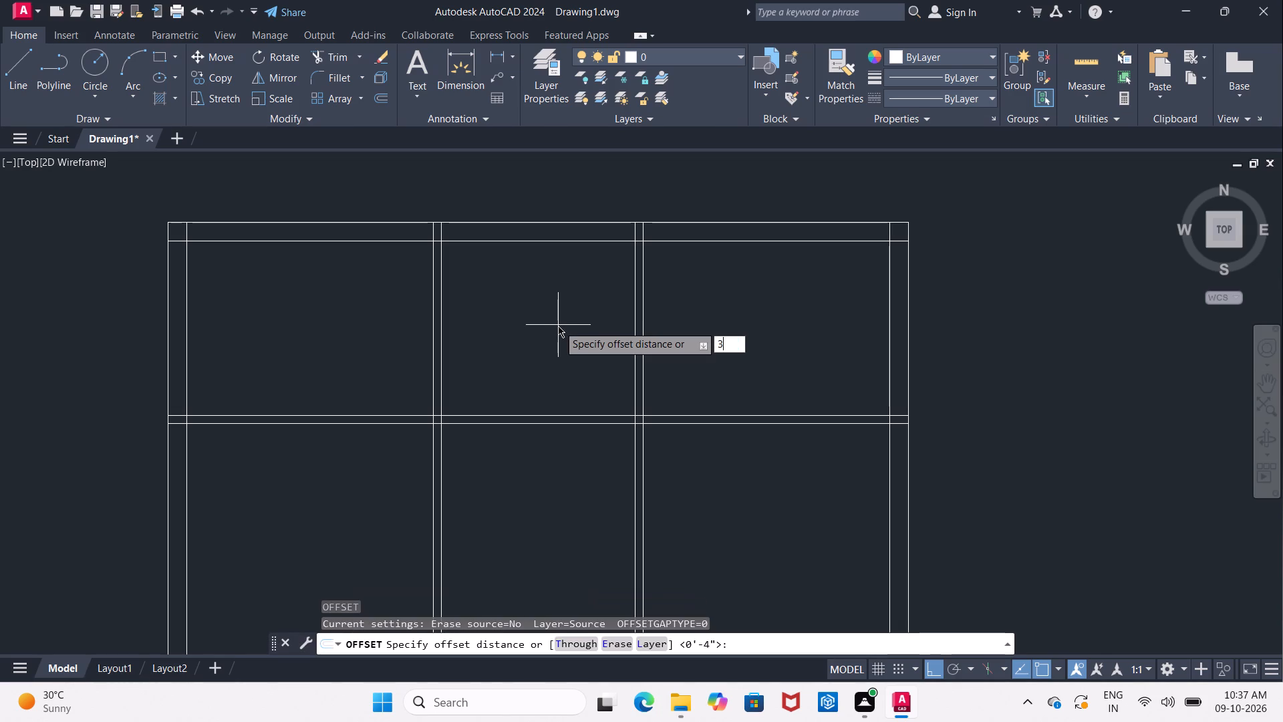
text('6")
key(Return)
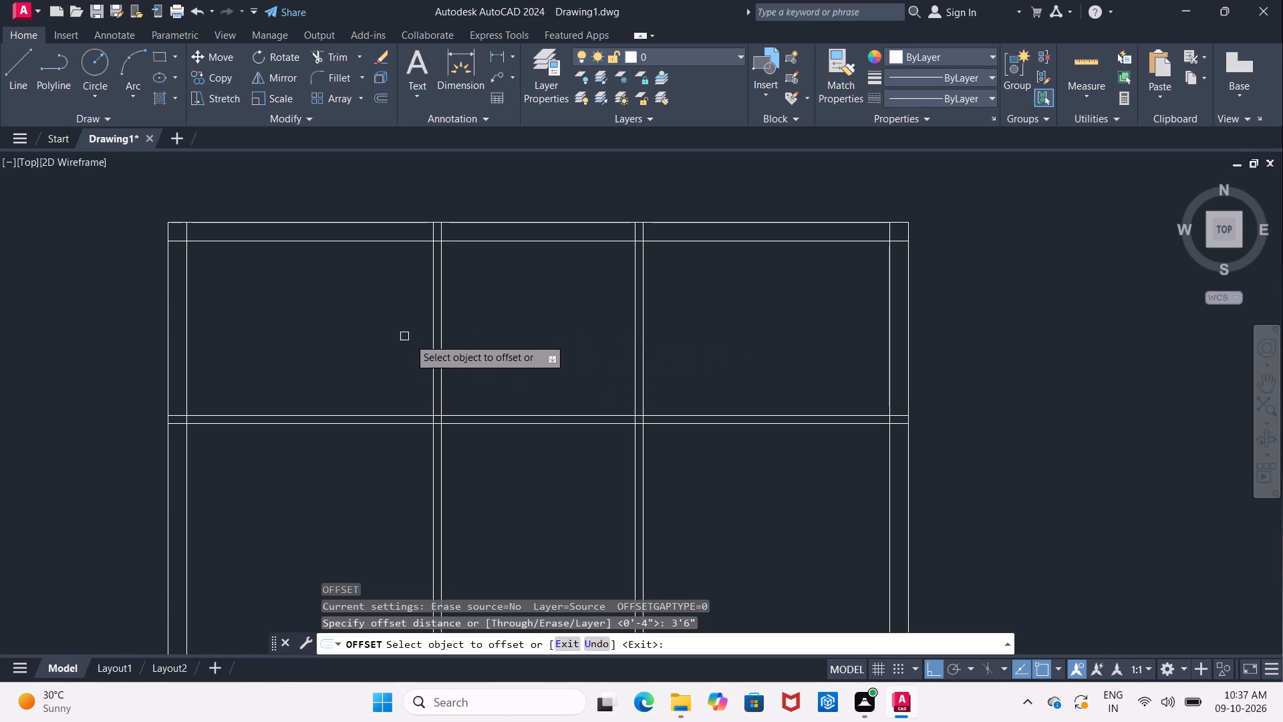
click(440, 353)
click(498, 347)
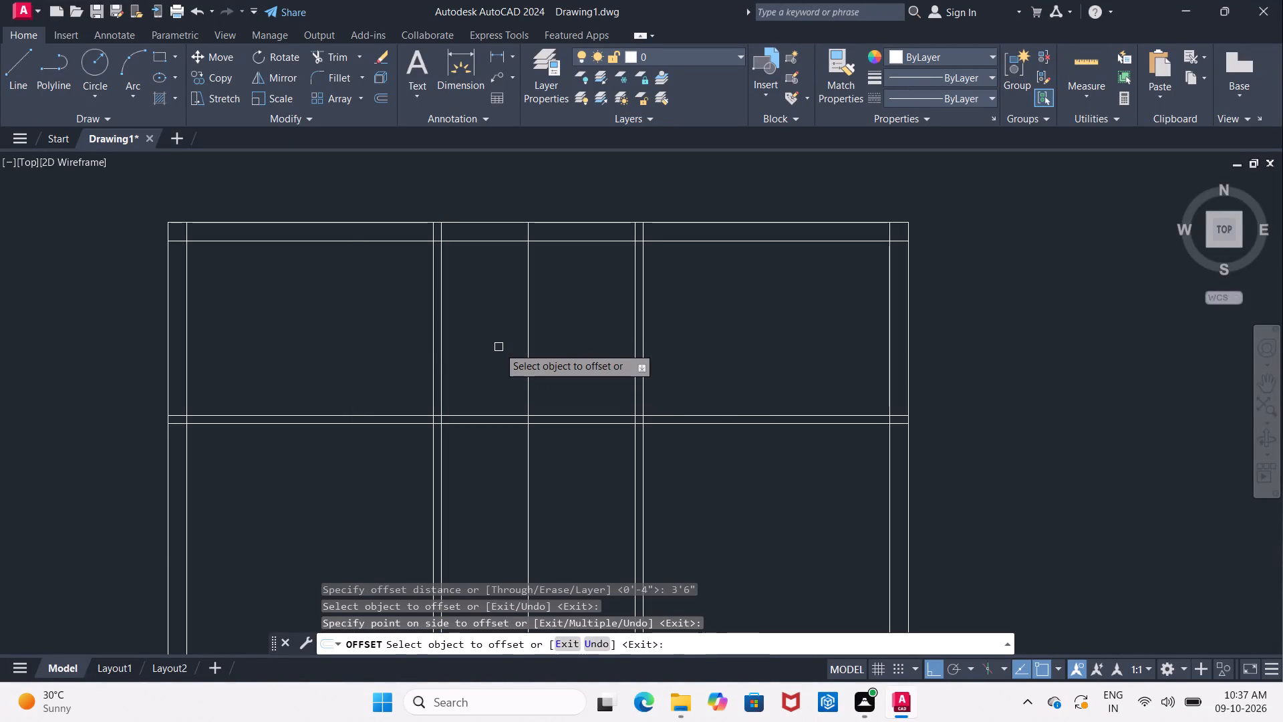
key(Return)
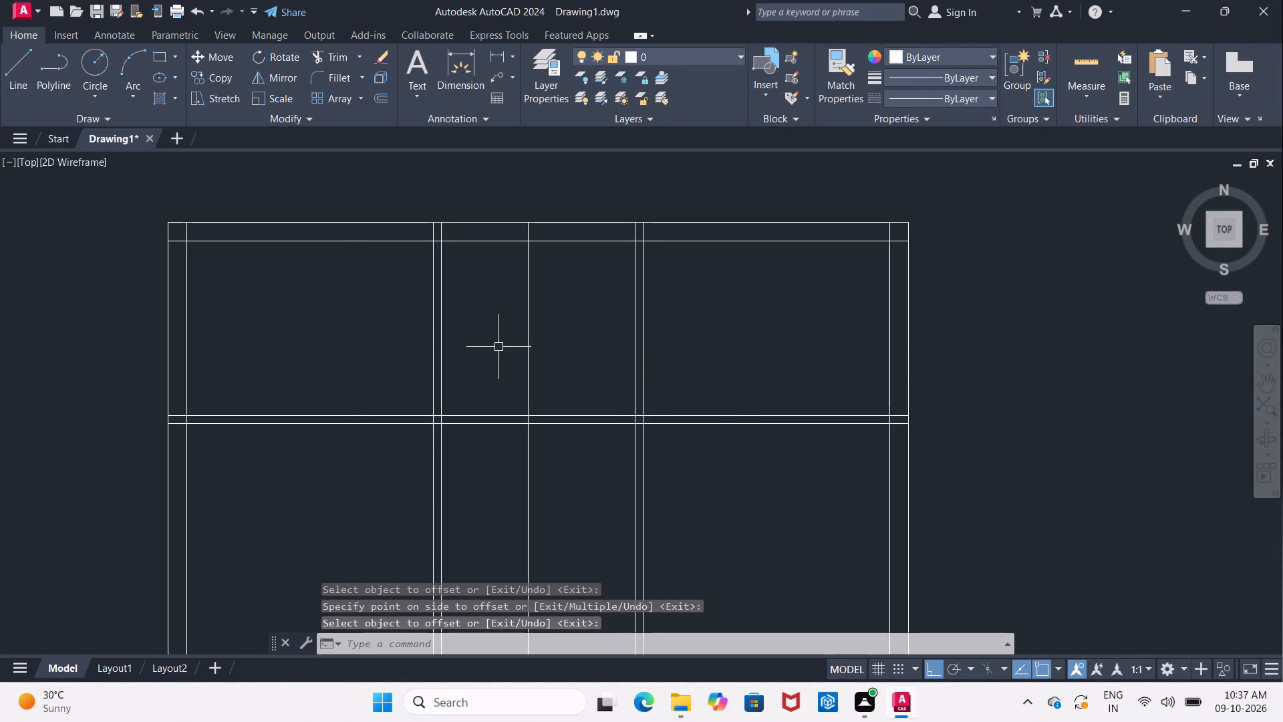
Offset the single vertical line between the two partitions 4" to the right to form a middle partition.
key(Return)
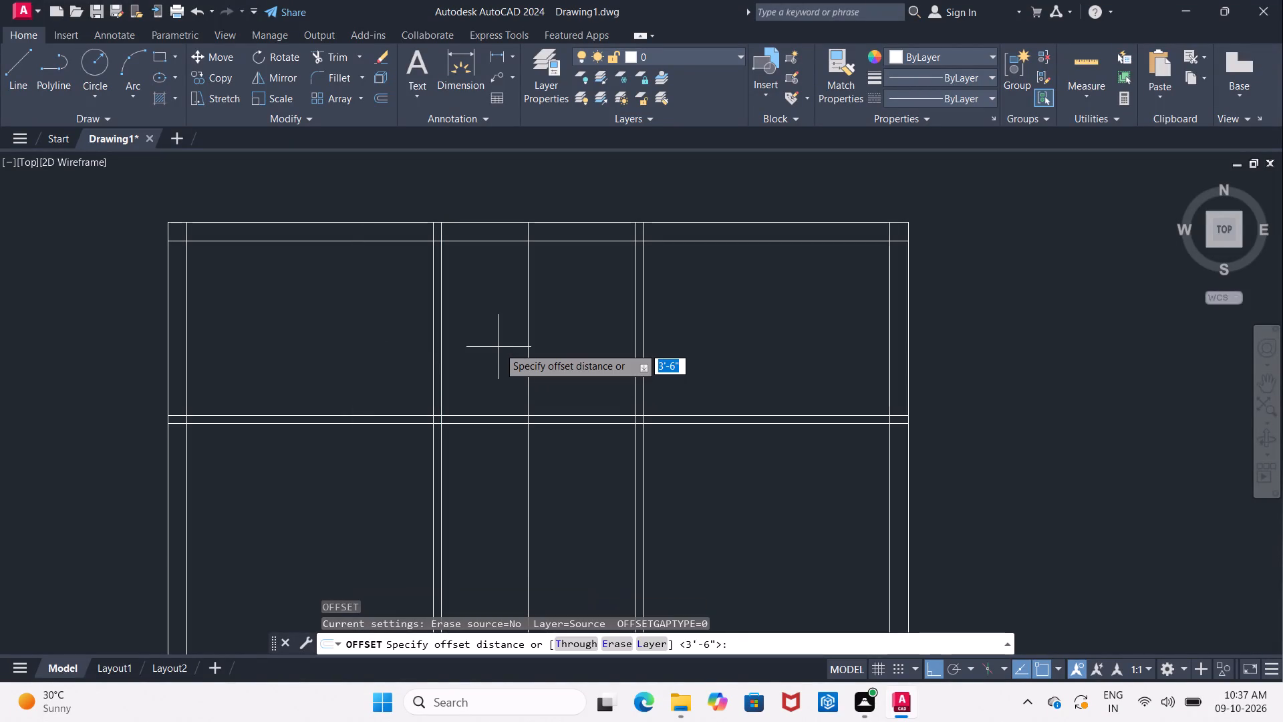
text(4")
key(Return)
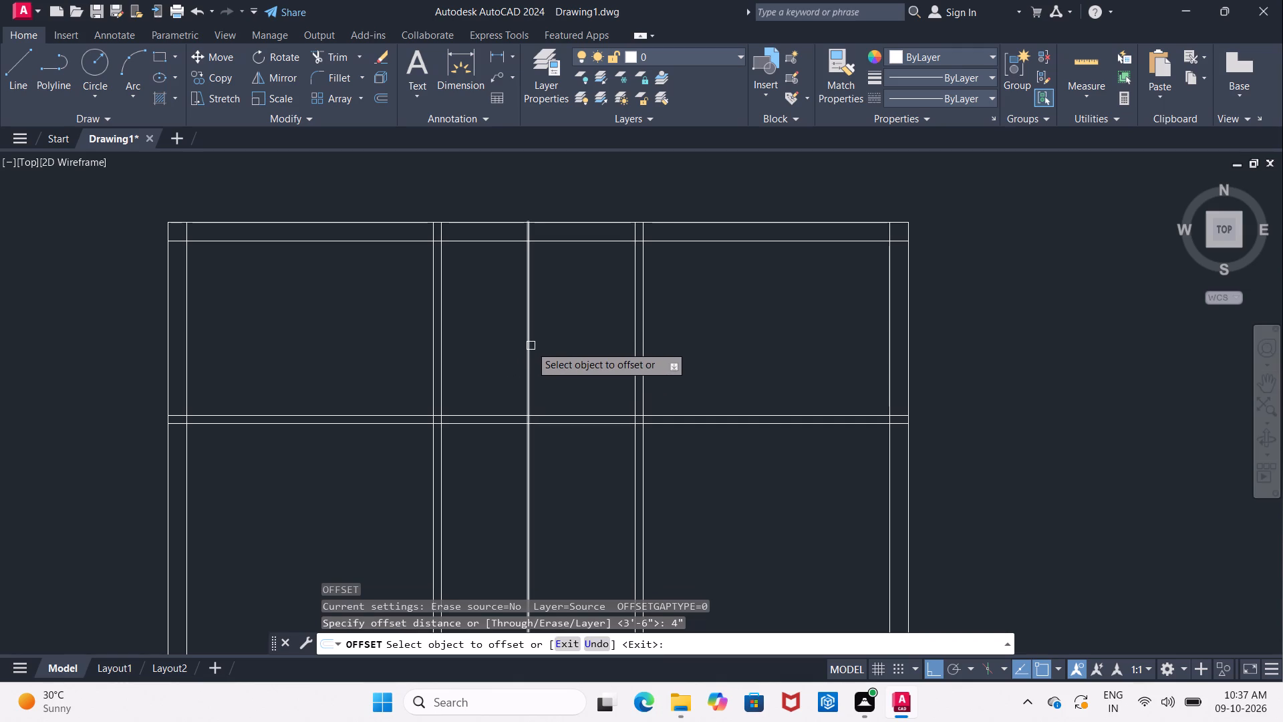
click(523, 346)
click(530, 346)
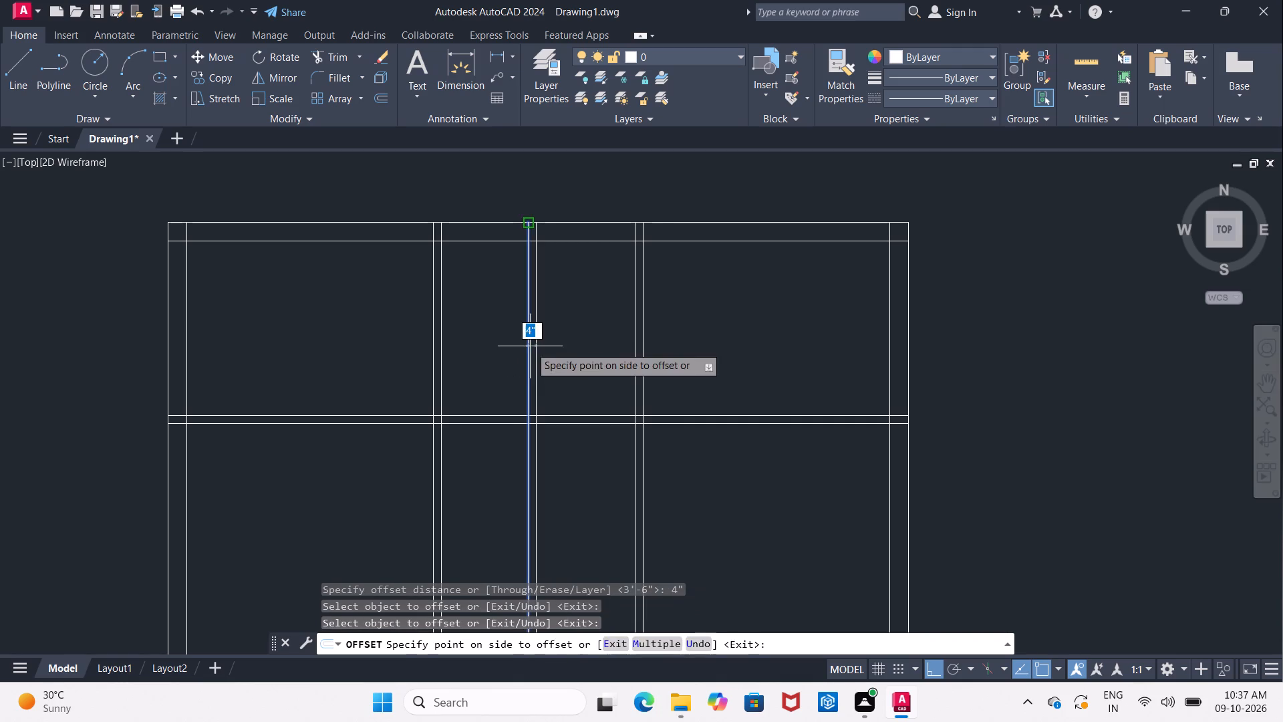
click(581, 336)
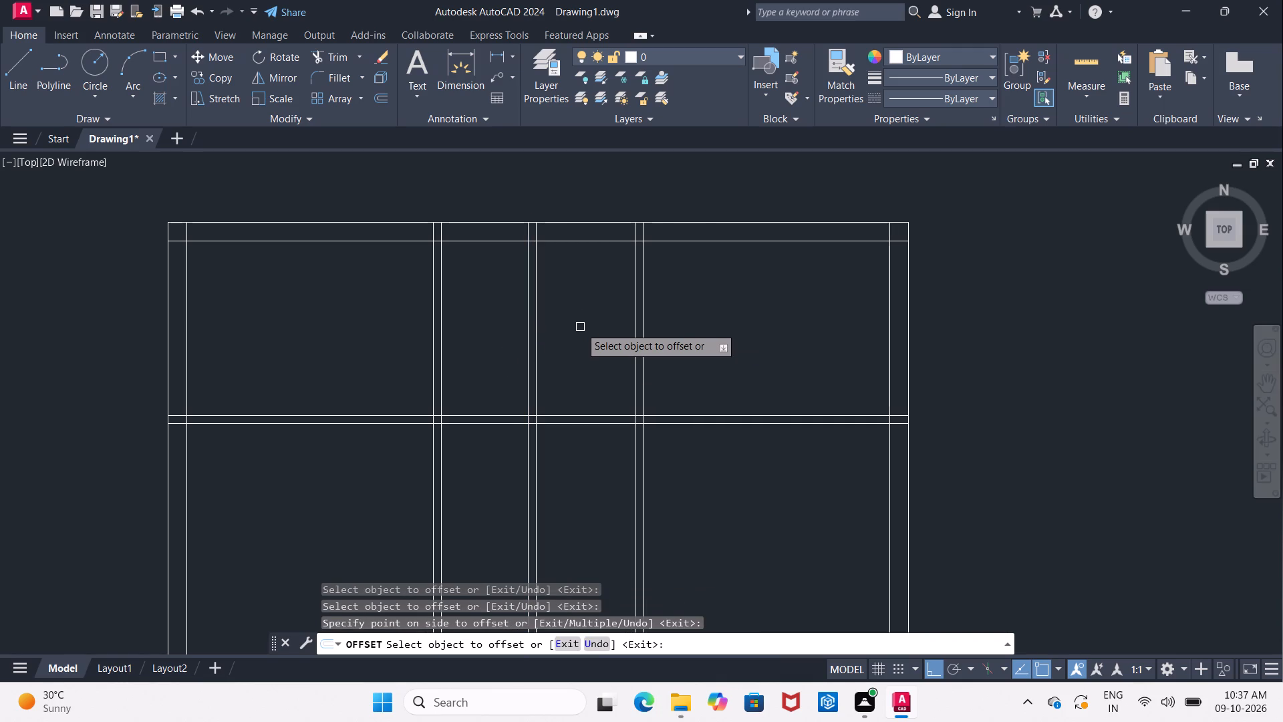
key(Return)
Offset the inner face line of the top outer wall 3' downward into the plan.
key(Return)
key(3)
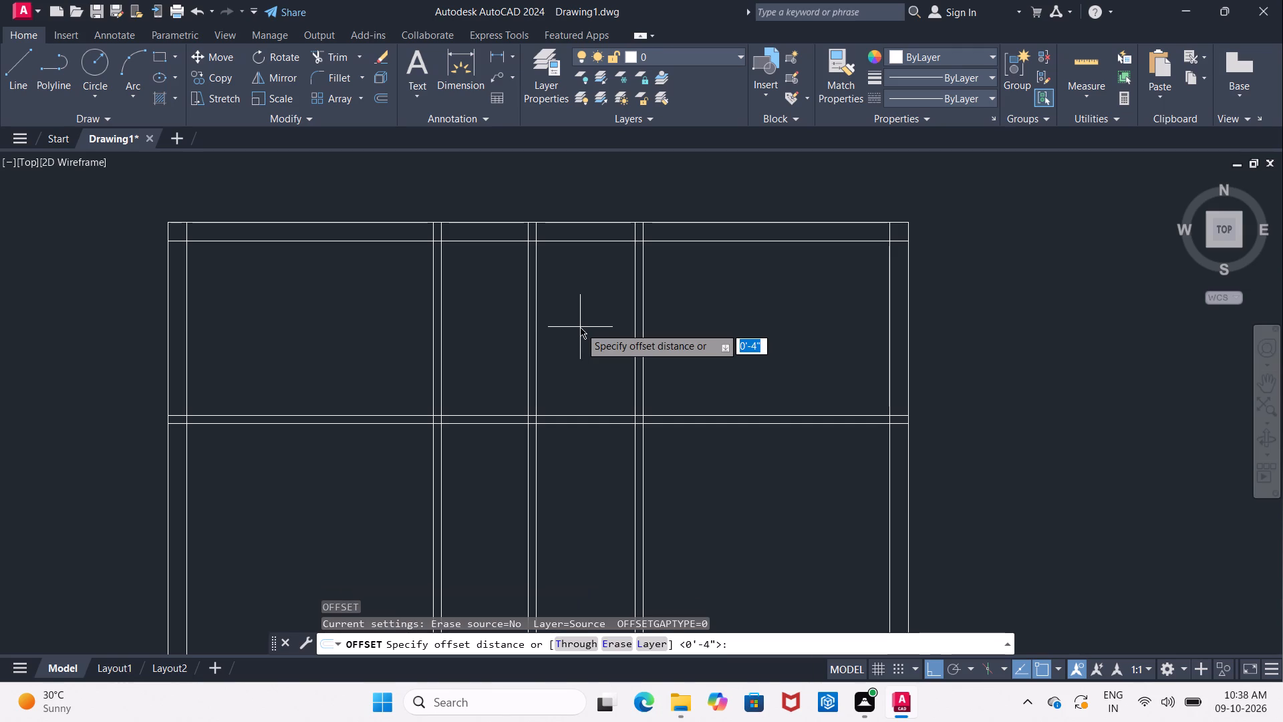
key(apostrophe)
key(Return)
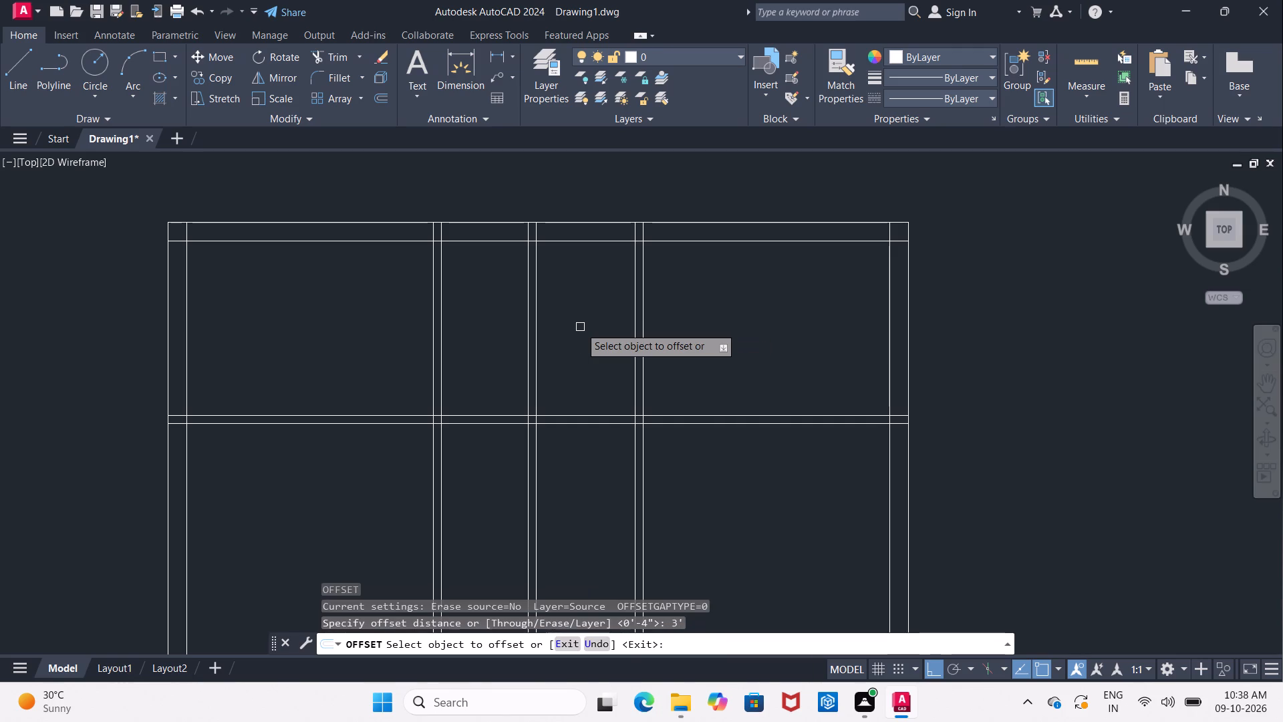
click(589, 239)
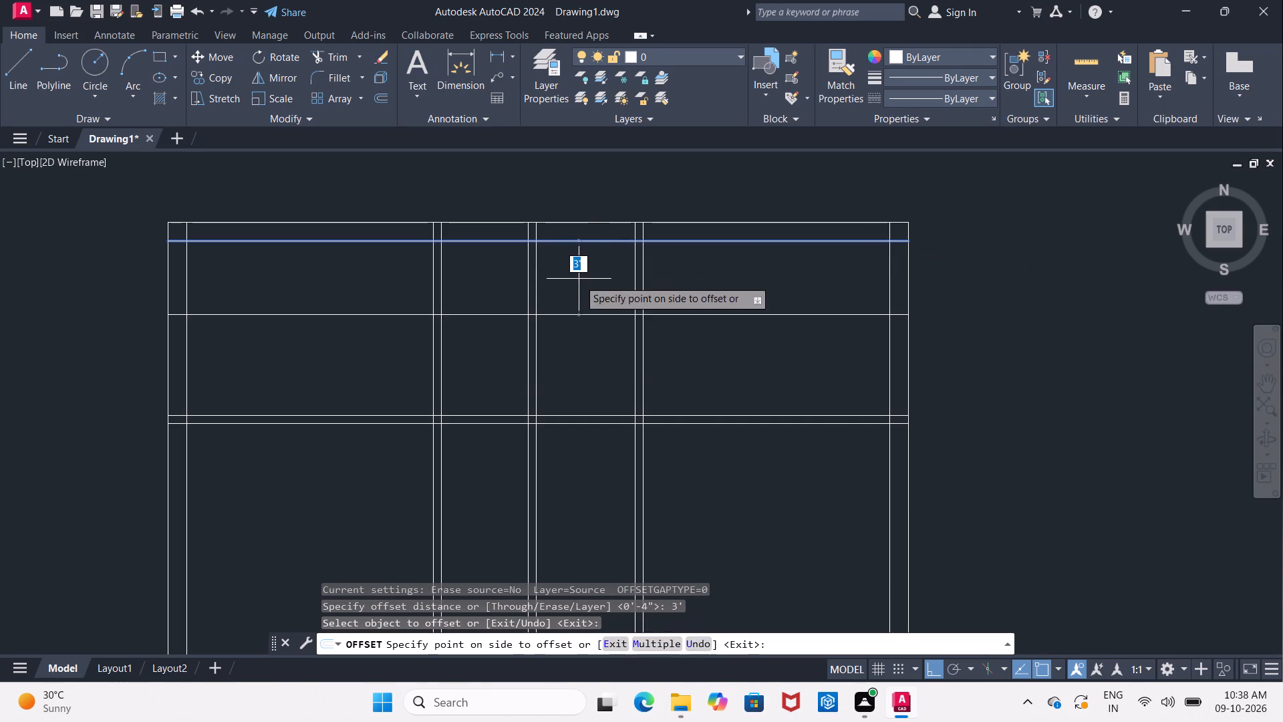
click(579, 283)
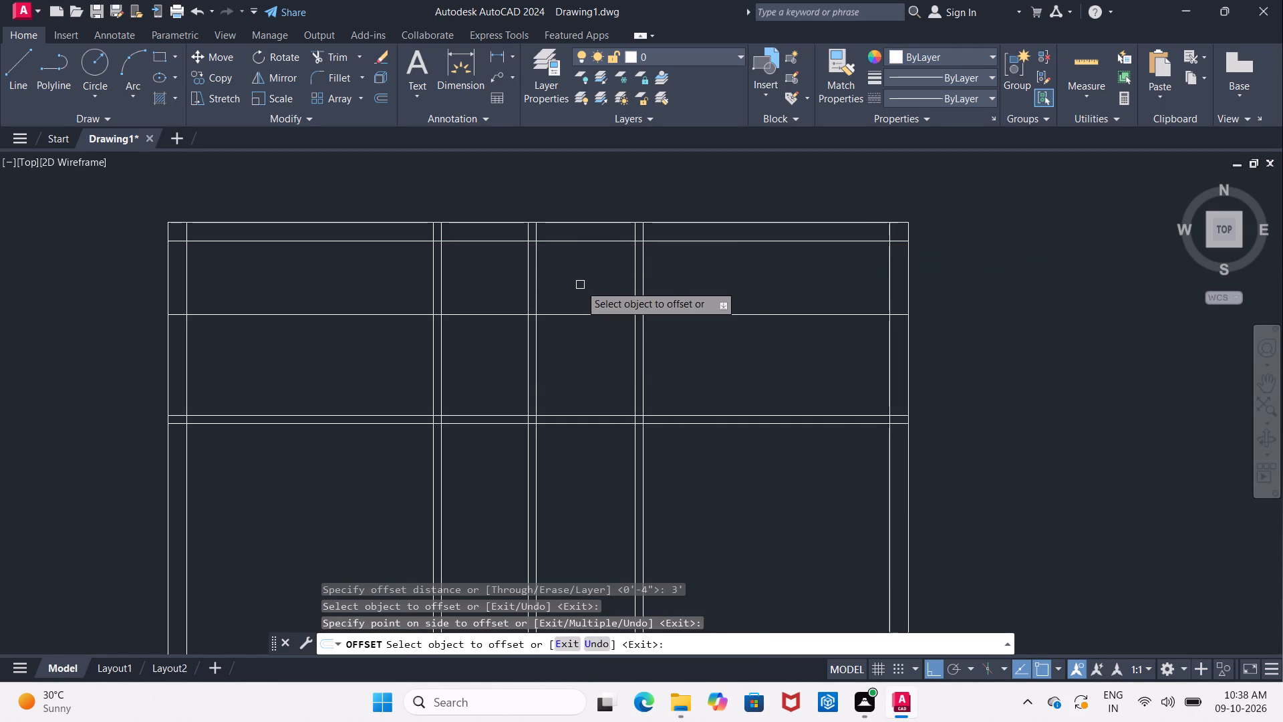
key(Return)
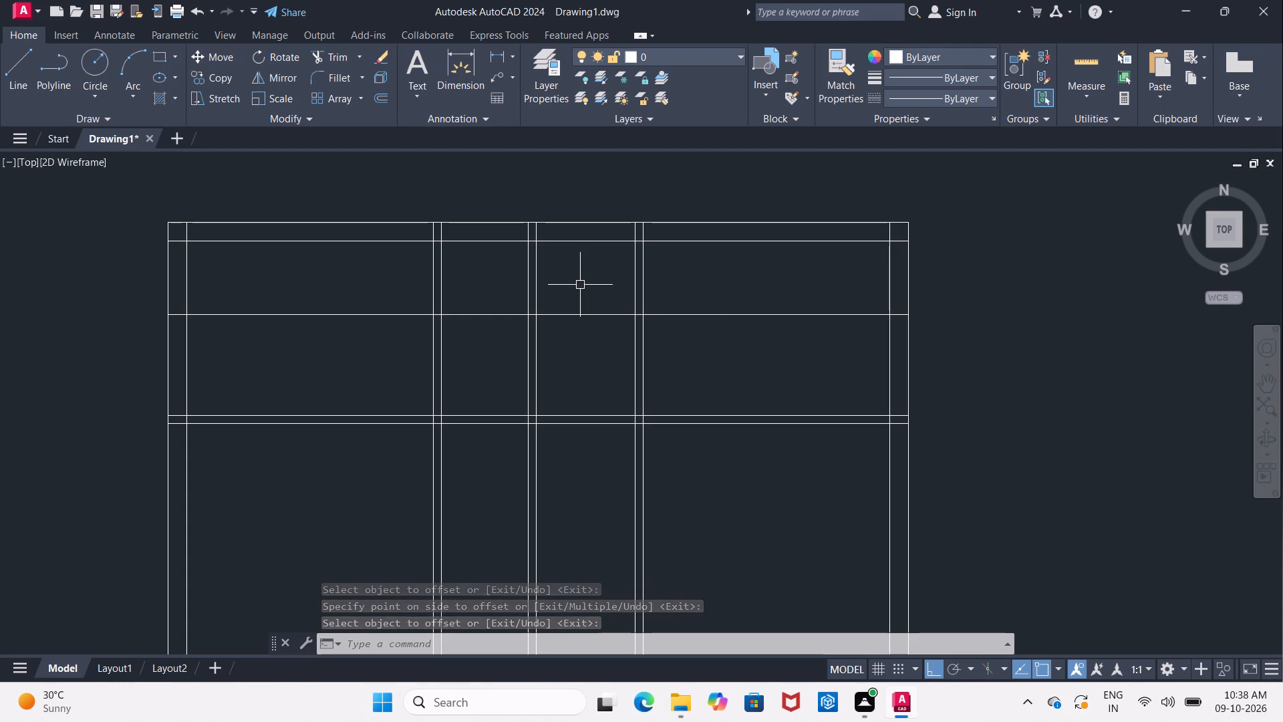
Offset the new horizontal line 4" downward to form a second horizontal partition wall.
key(Return)
key(4)
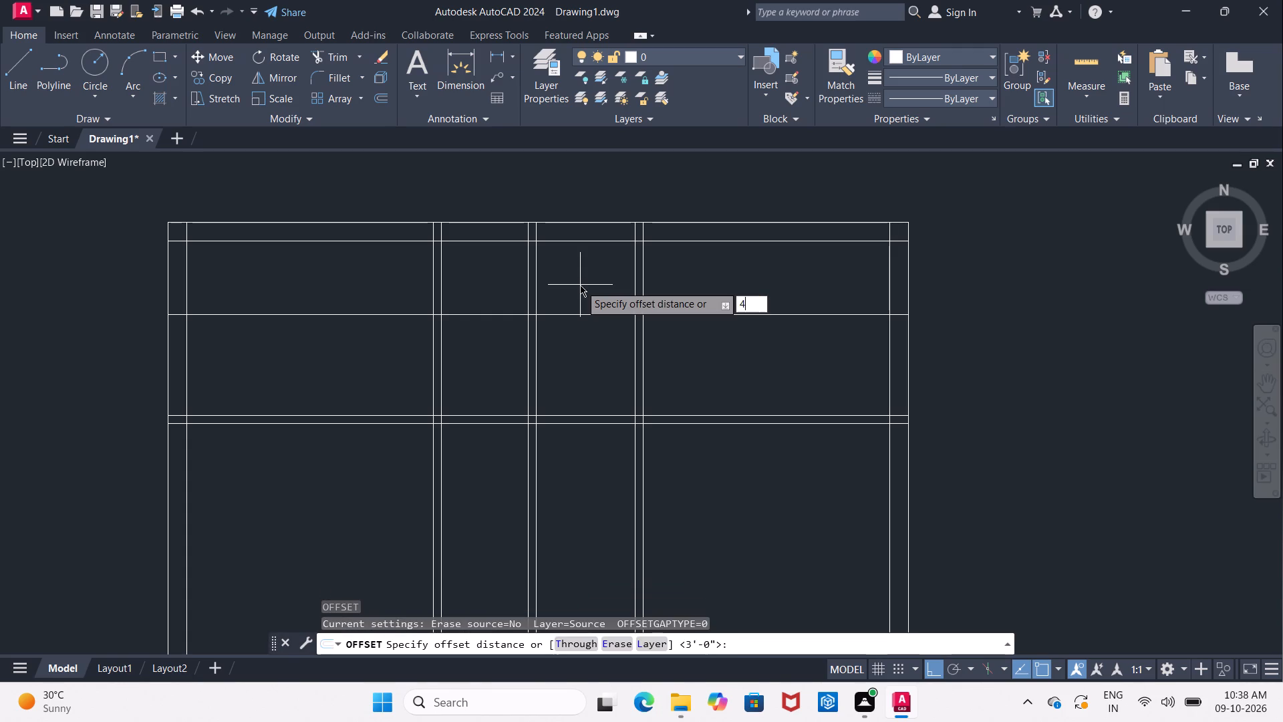
key(shift+quotedbl)
key(Return)
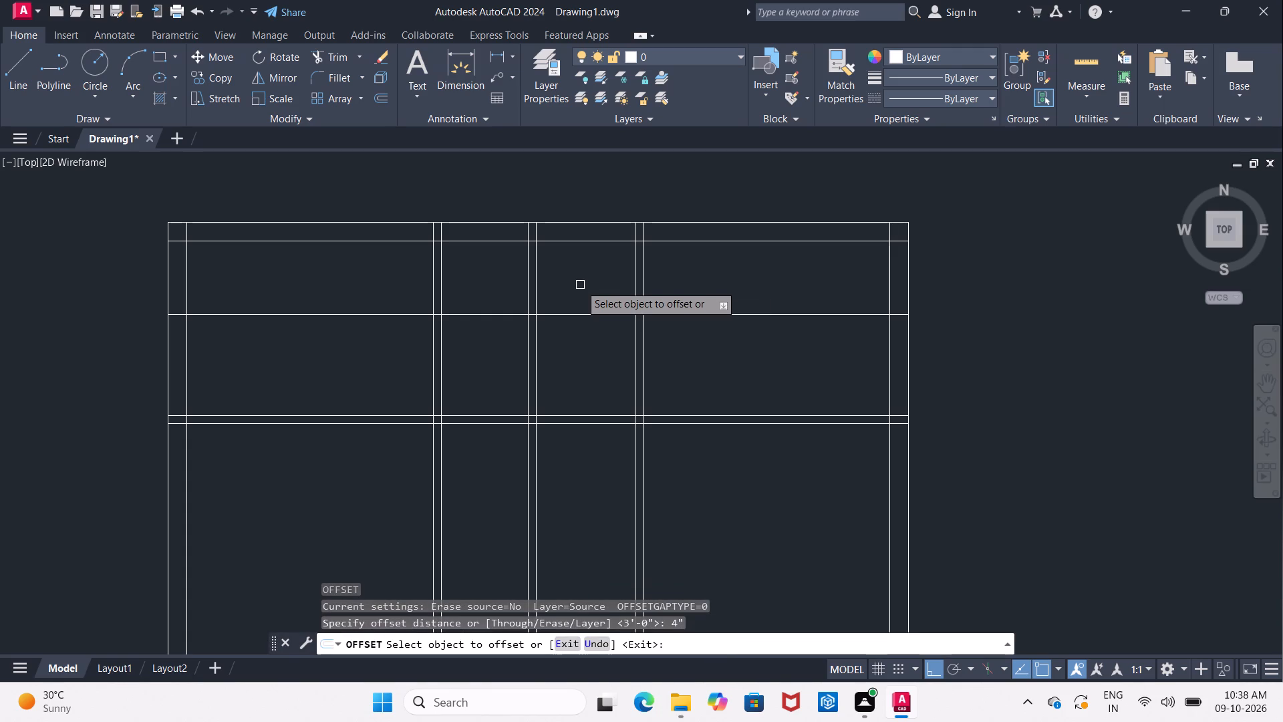
click(593, 312)
click(594, 341)
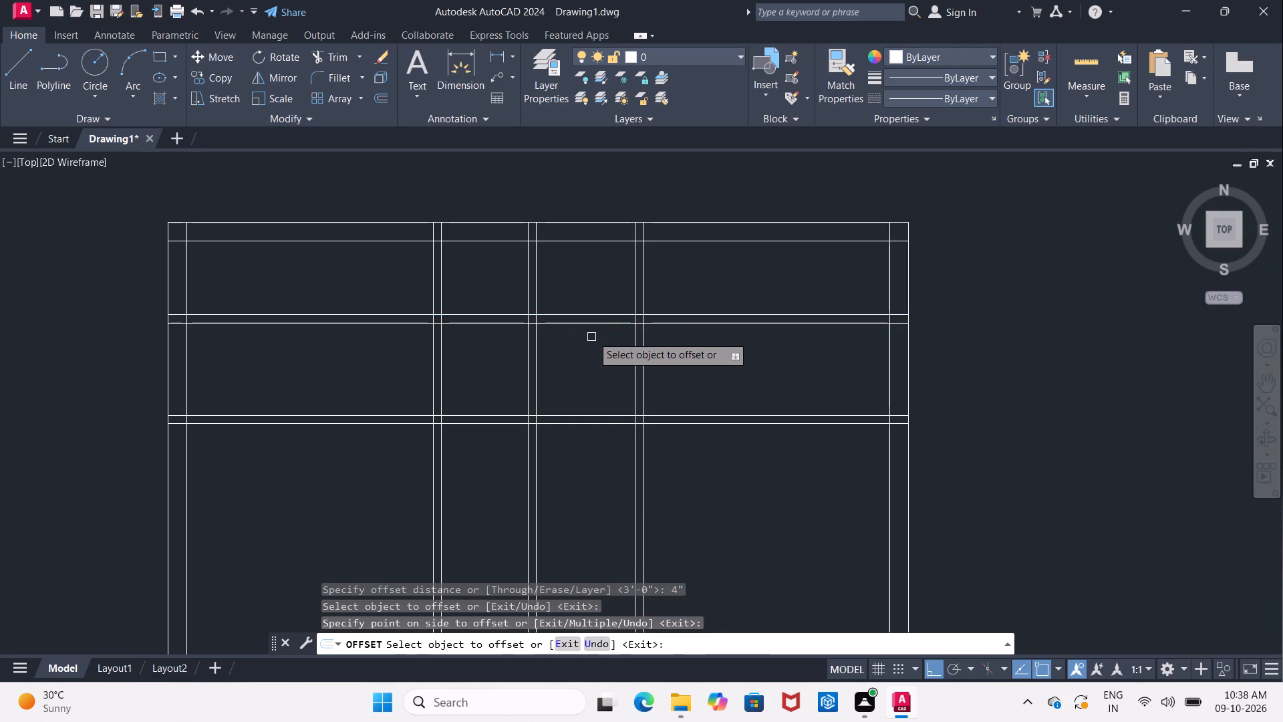
key(Escape)
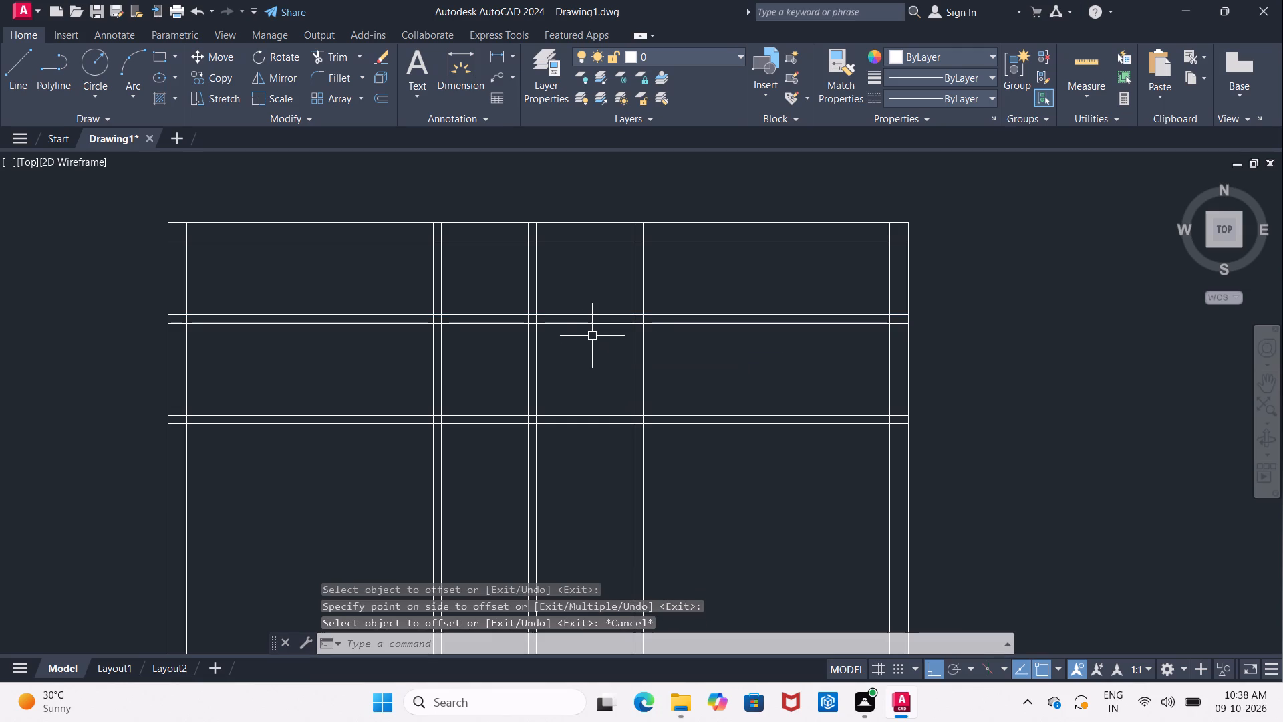
Trim the upper horizontal partition outside the left and right vertical partitions, including its short pieces inside both outer walls.
text(tr)
key(Return)
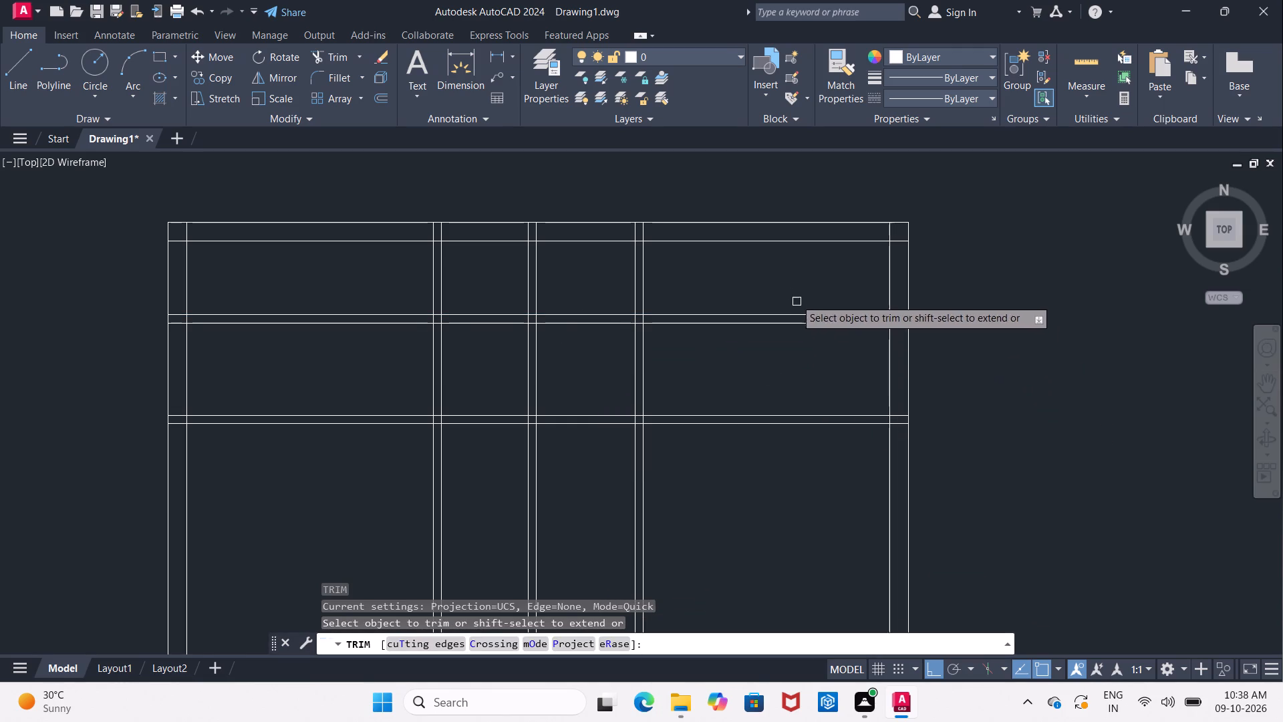
click(770, 280)
click(784, 344)
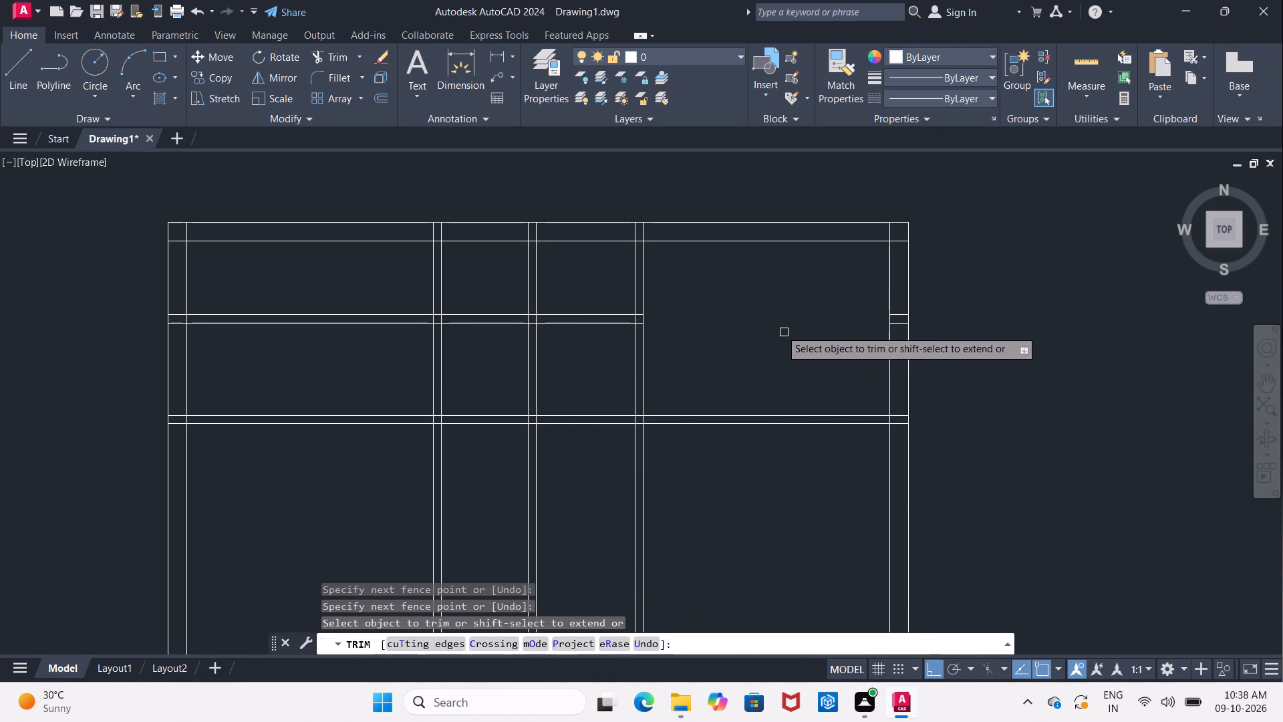
drag(378, 281, 372, 293)
click(372, 334)
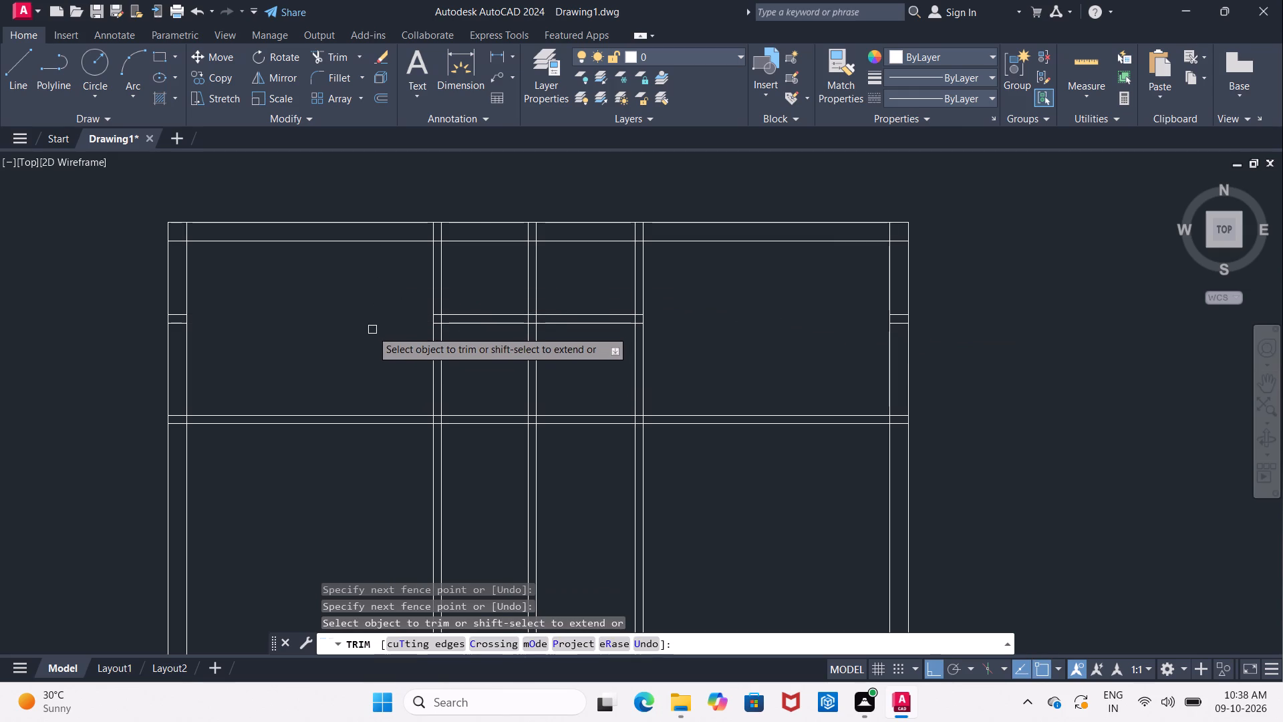
scroll(176, 318, up, 2)
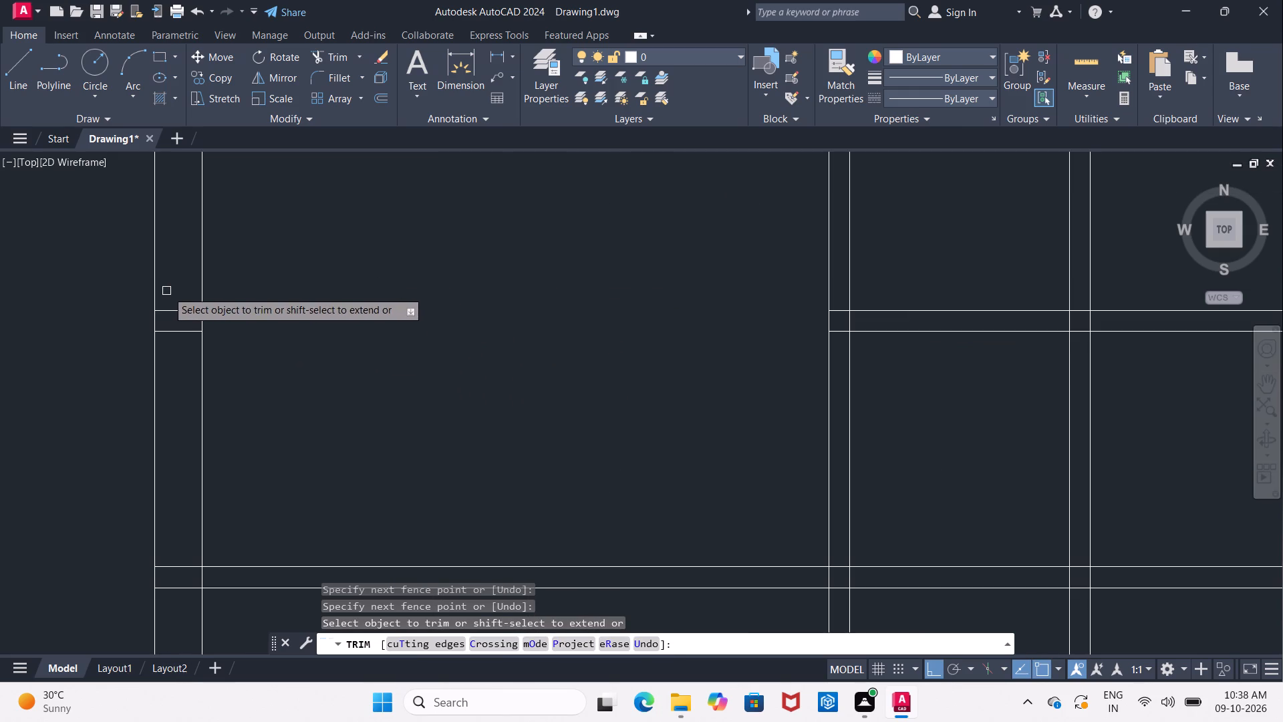
drag(167, 291, 171, 358)
scroll(179, 358, down, 4)
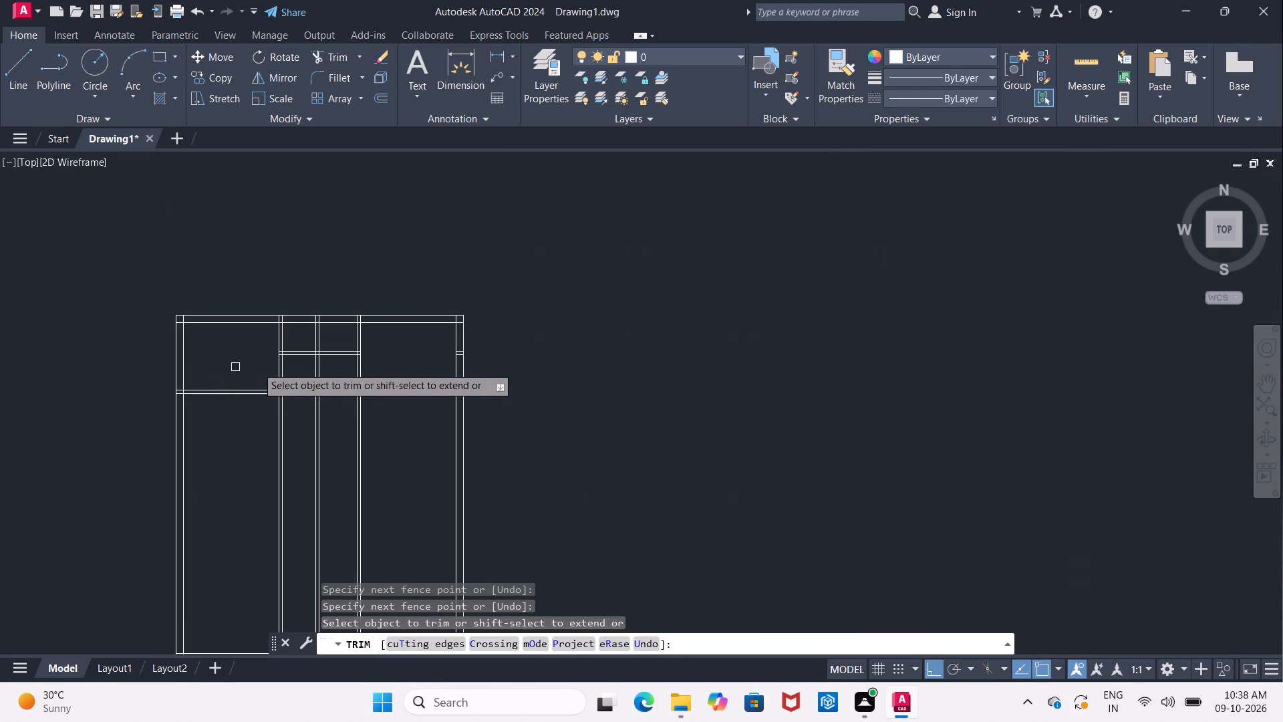
scroll(253, 362, up, 1)
middle_drag(245, 358, 166, 352)
scroll(501, 331, up, 2)
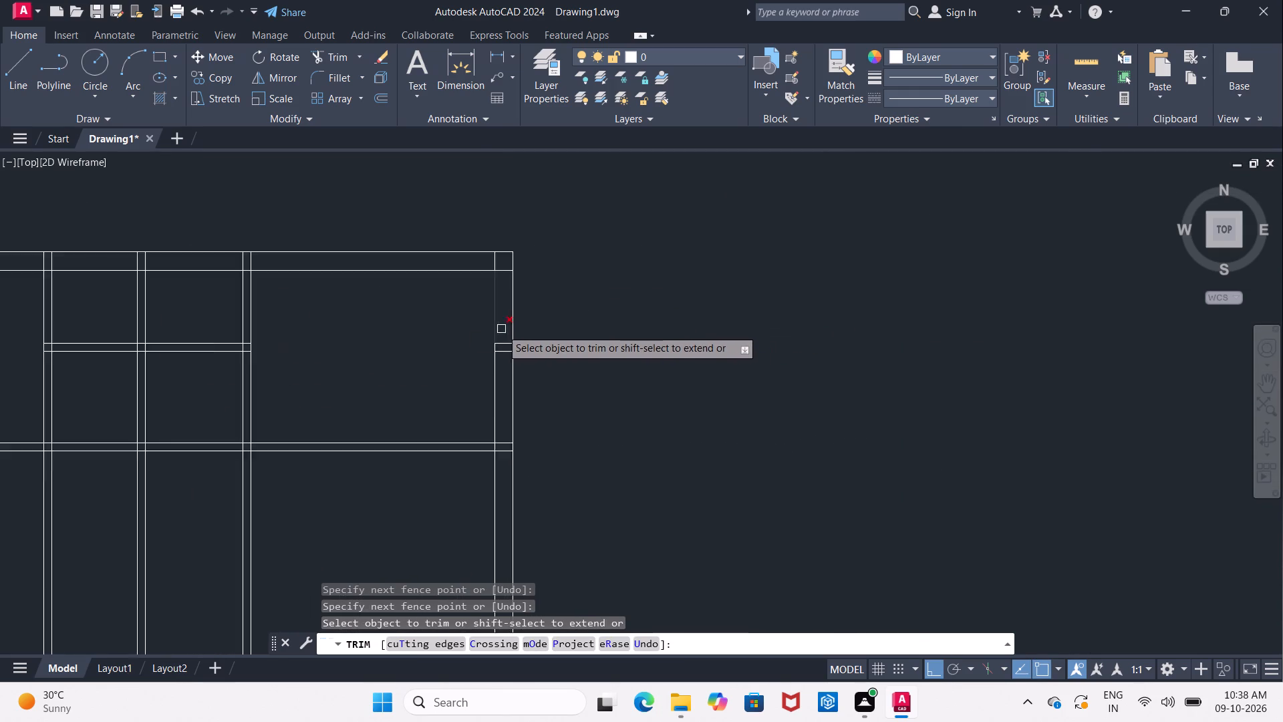
scroll(501, 329, up, 1)
drag(501, 326, 508, 410)
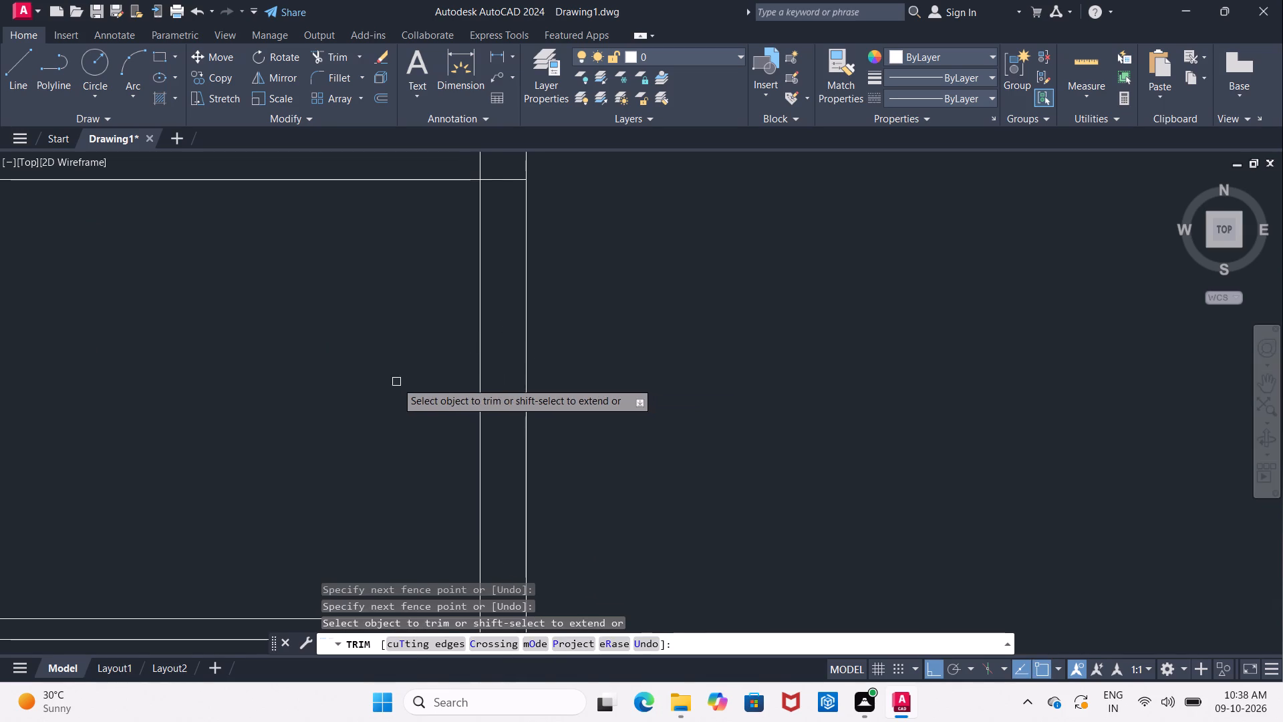
Trim away the three vertical partitions between the full-width horizontal partition and the bottom outer wall.
scroll(396, 382, down, 2)
middle_drag(328, 386, 631, 320)
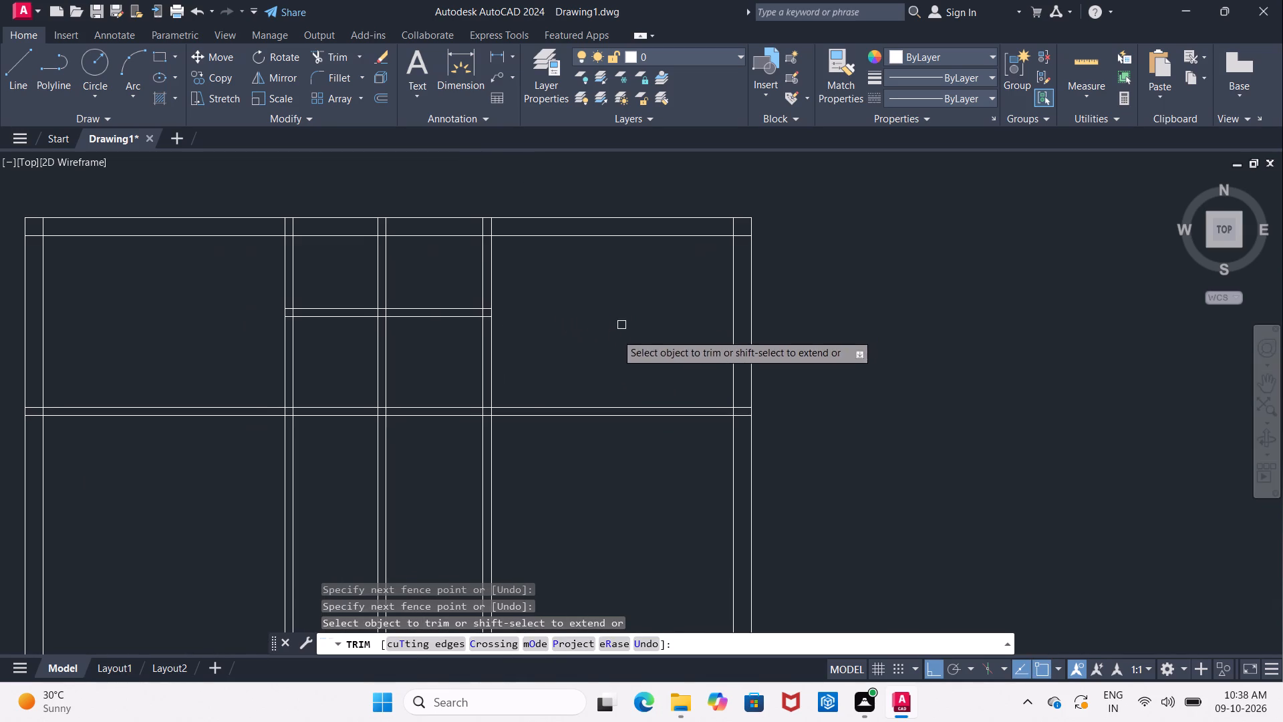
middle_drag(577, 320, 639, 287)
scroll(639, 288, down, 2)
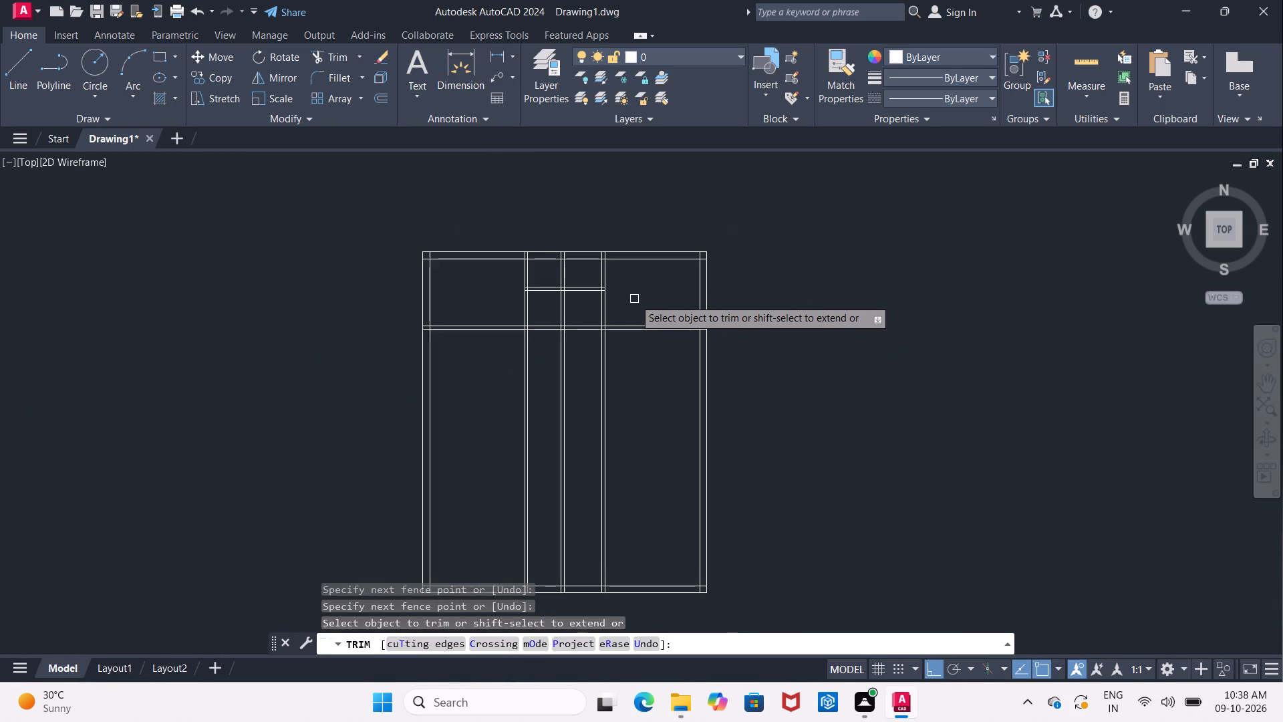
middle_drag(633, 293, 588, 268)
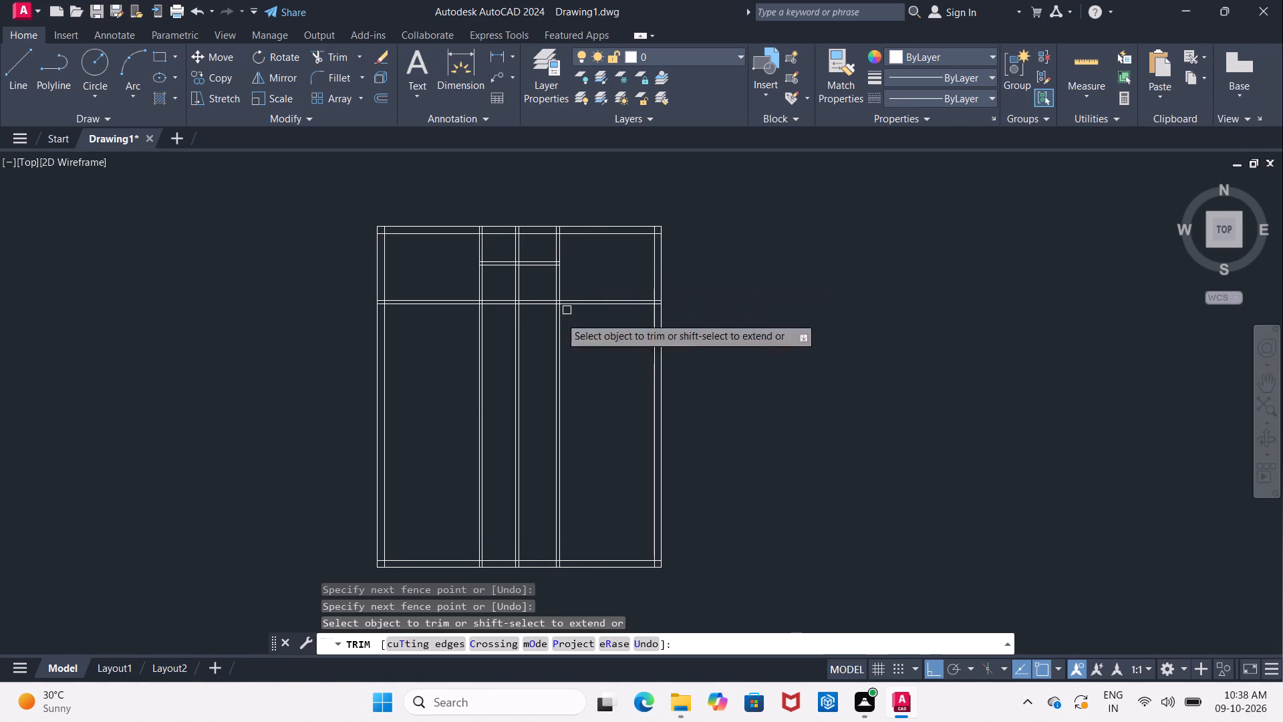
drag(438, 350, 450, 349)
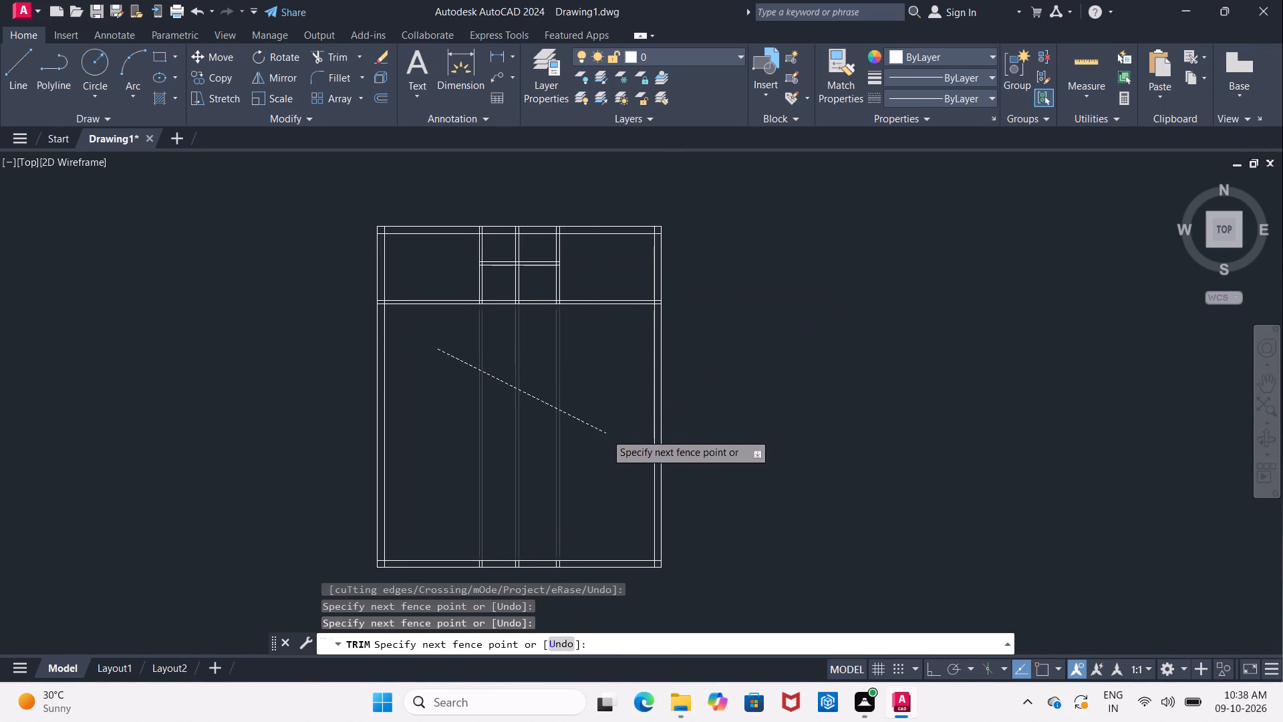
click(605, 433)
scroll(478, 334, up, 2)
middle_drag(481, 340, 490, 430)
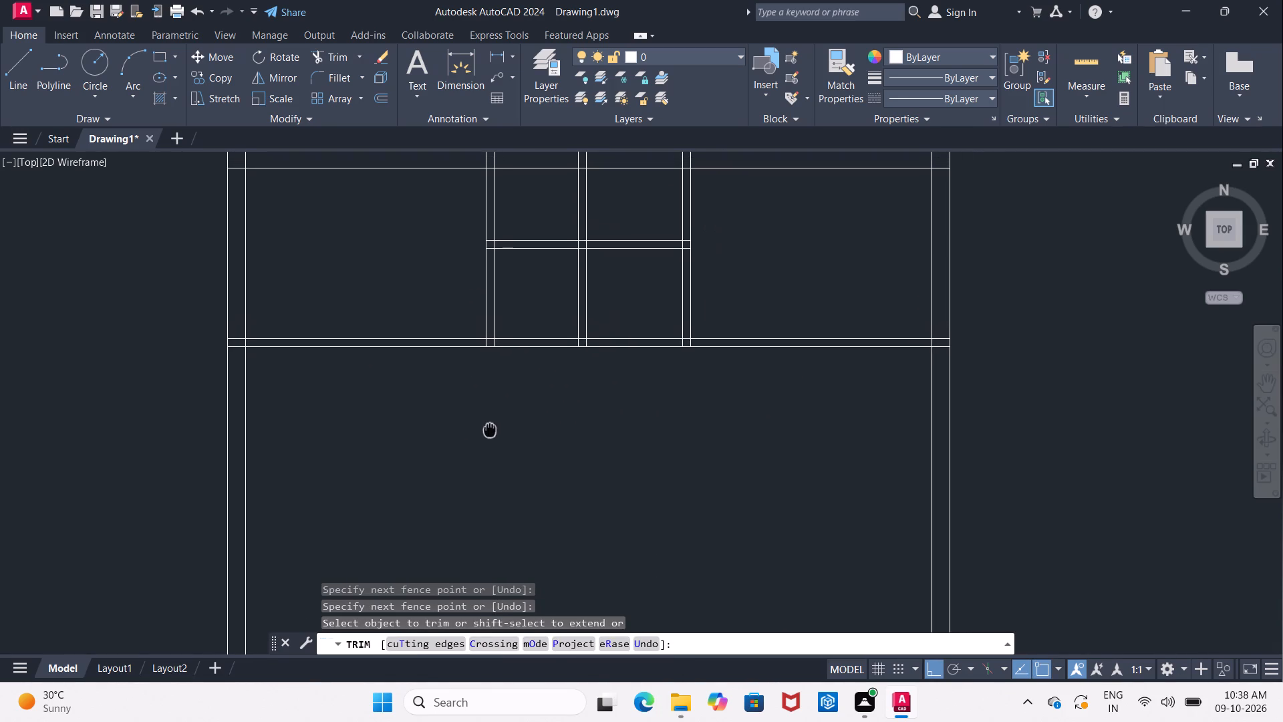
middle_drag(490, 430, 474, 451)
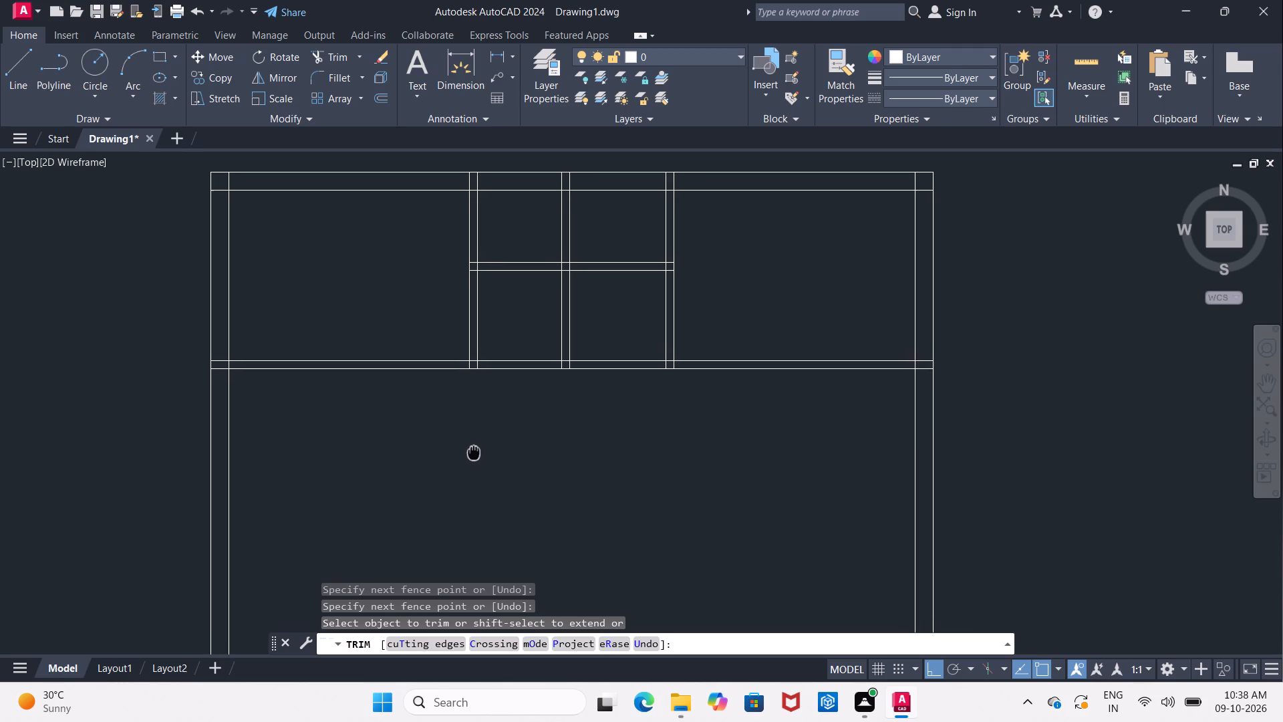
middle_drag(474, 451, 528, 414)
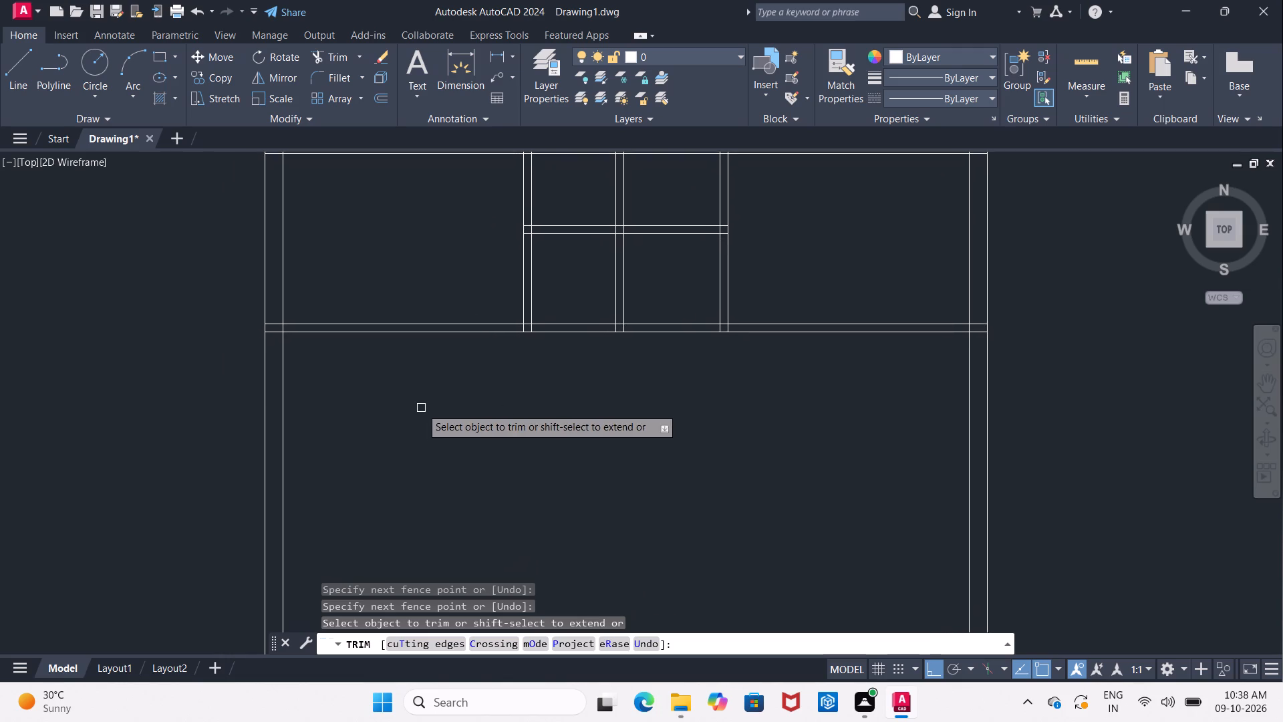
middle_drag(424, 401, 434, 373)
middle_drag(437, 382, 439, 374)
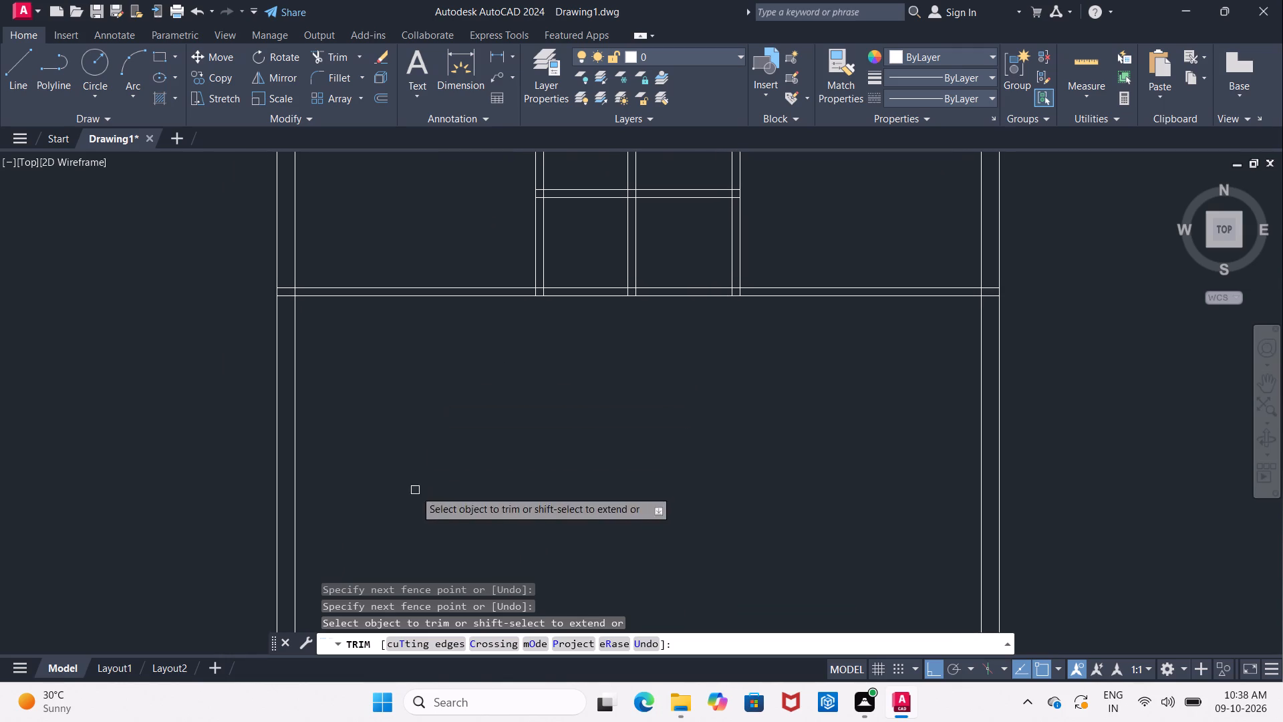
key(Escape)
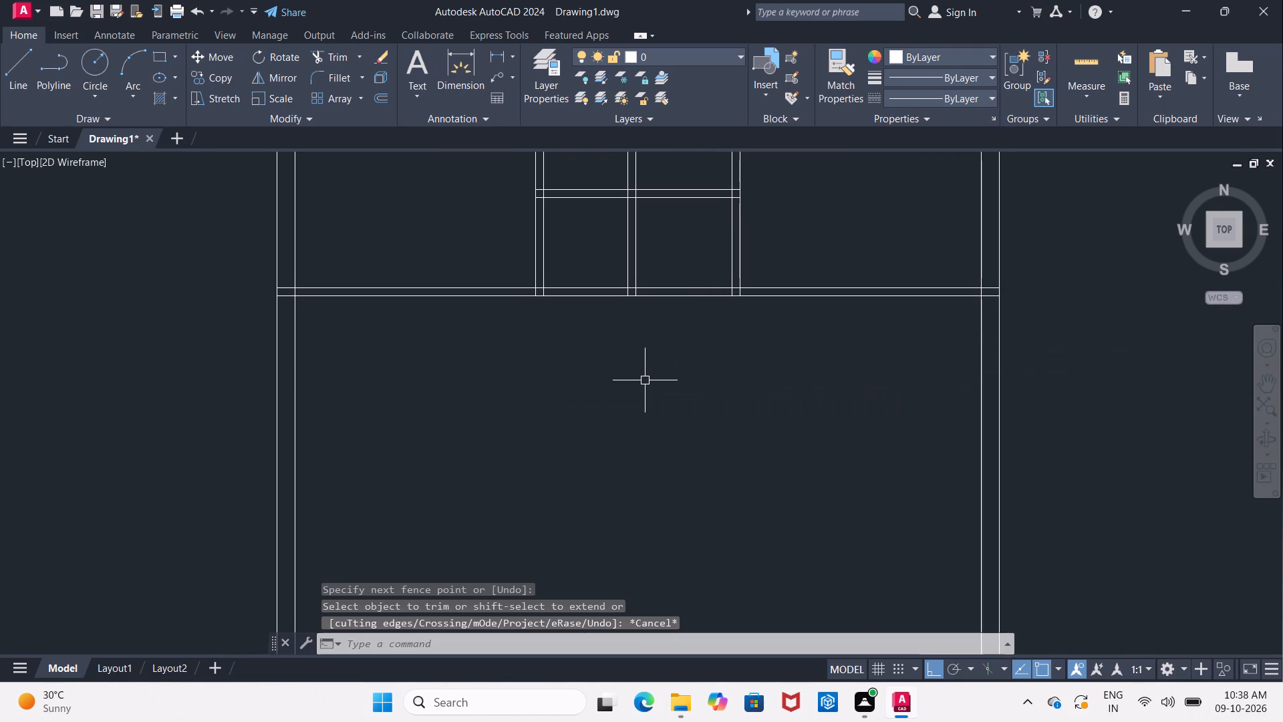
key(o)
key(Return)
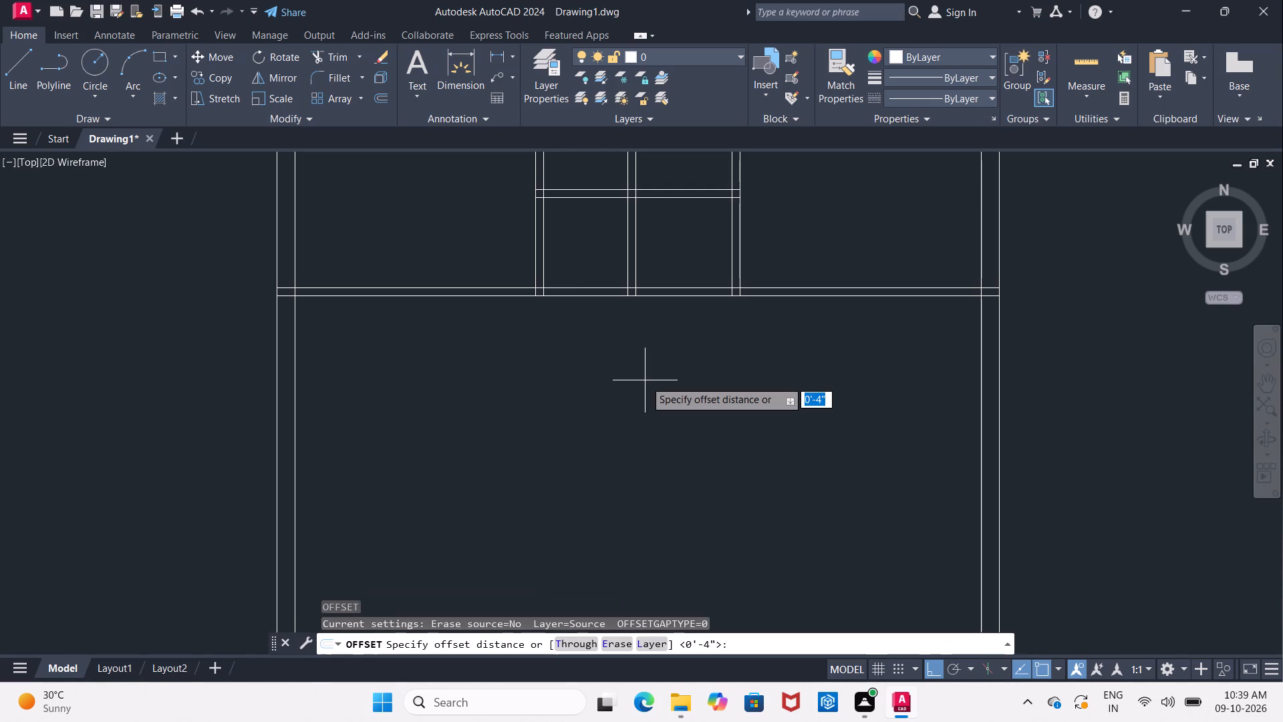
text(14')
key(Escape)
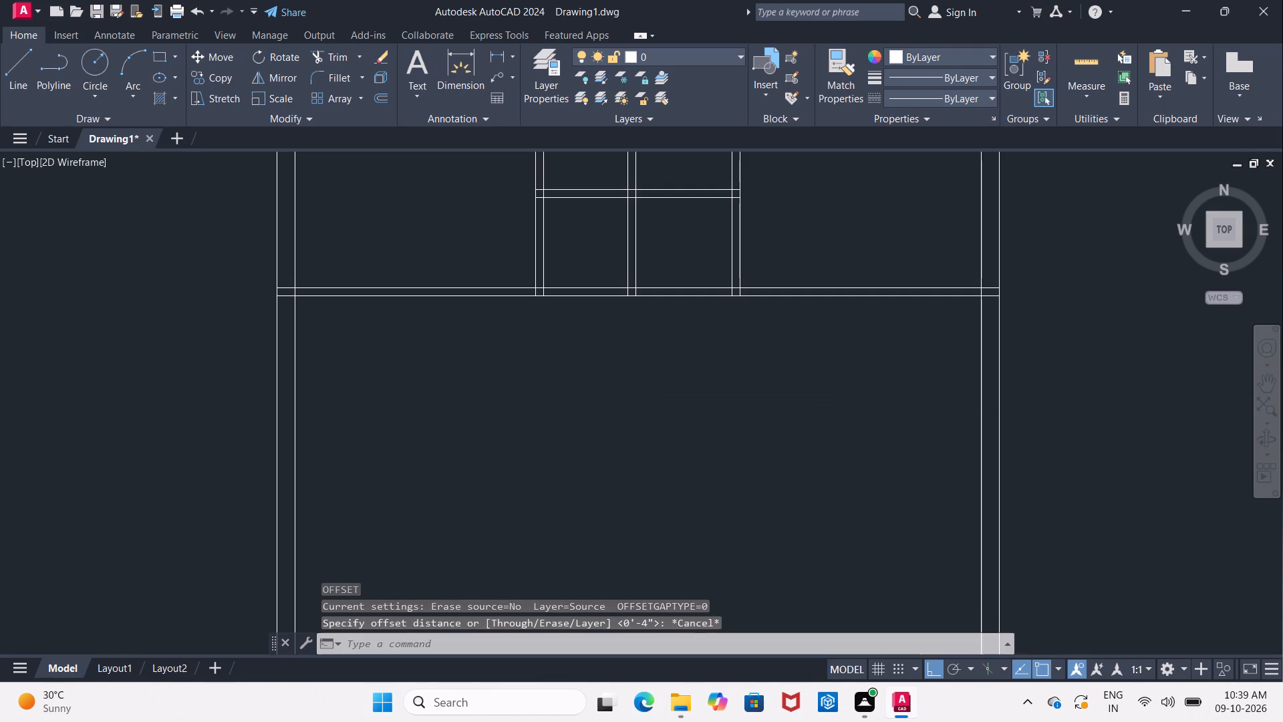
Trim away the lower horizontal partition lines between the left outer wall and the left vertical partition.
scroll(915, 326, down, 2)
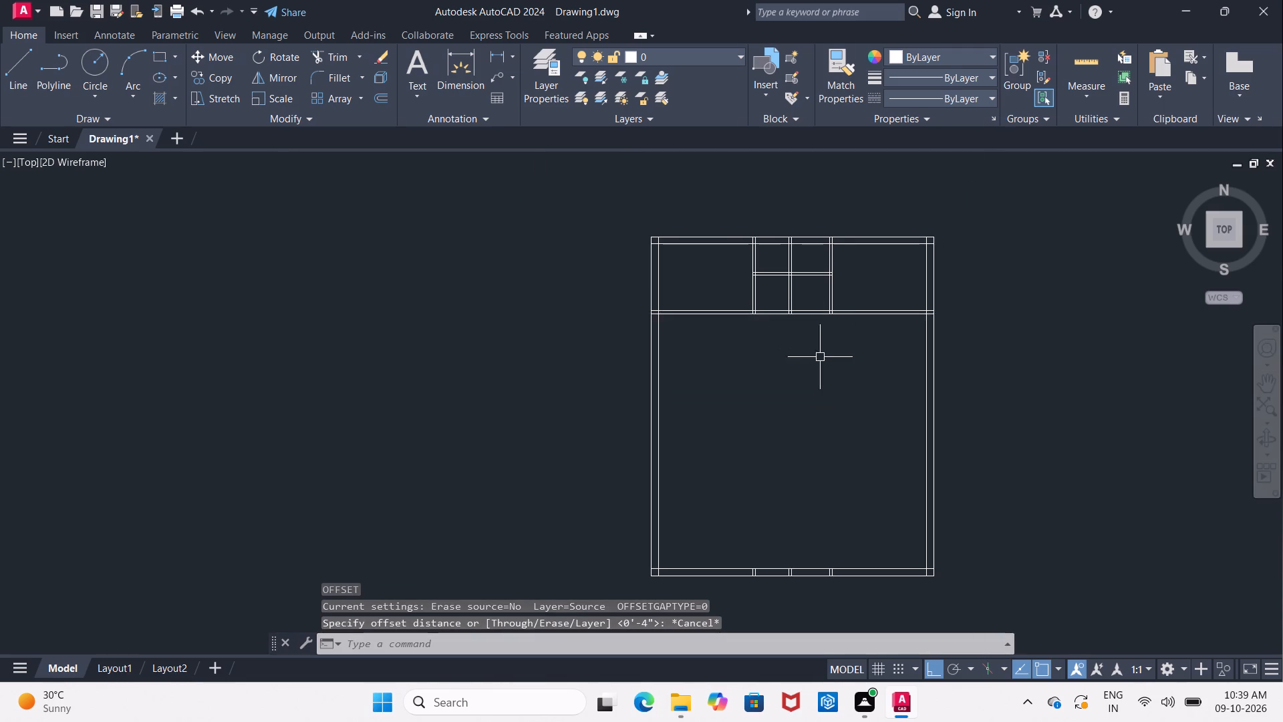
scroll(931, 278, up, 1)
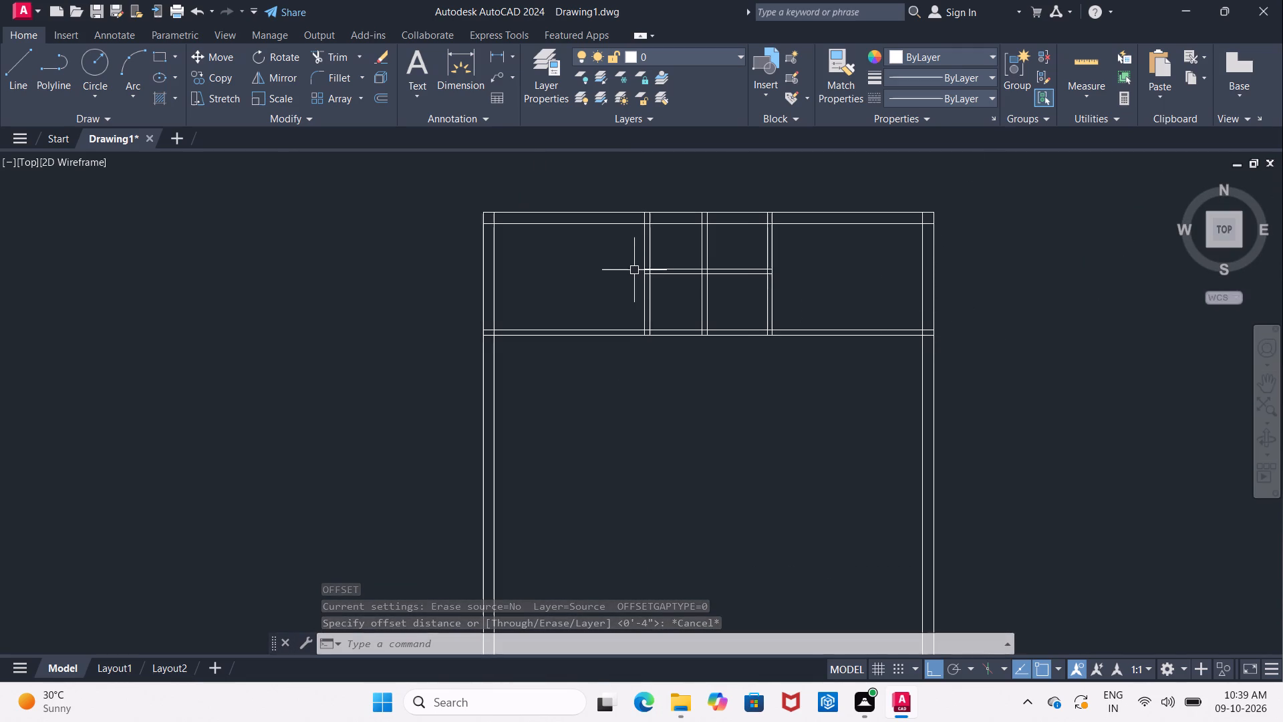
scroll(611, 265, up, 2)
middle_drag(611, 265, 531, 301)
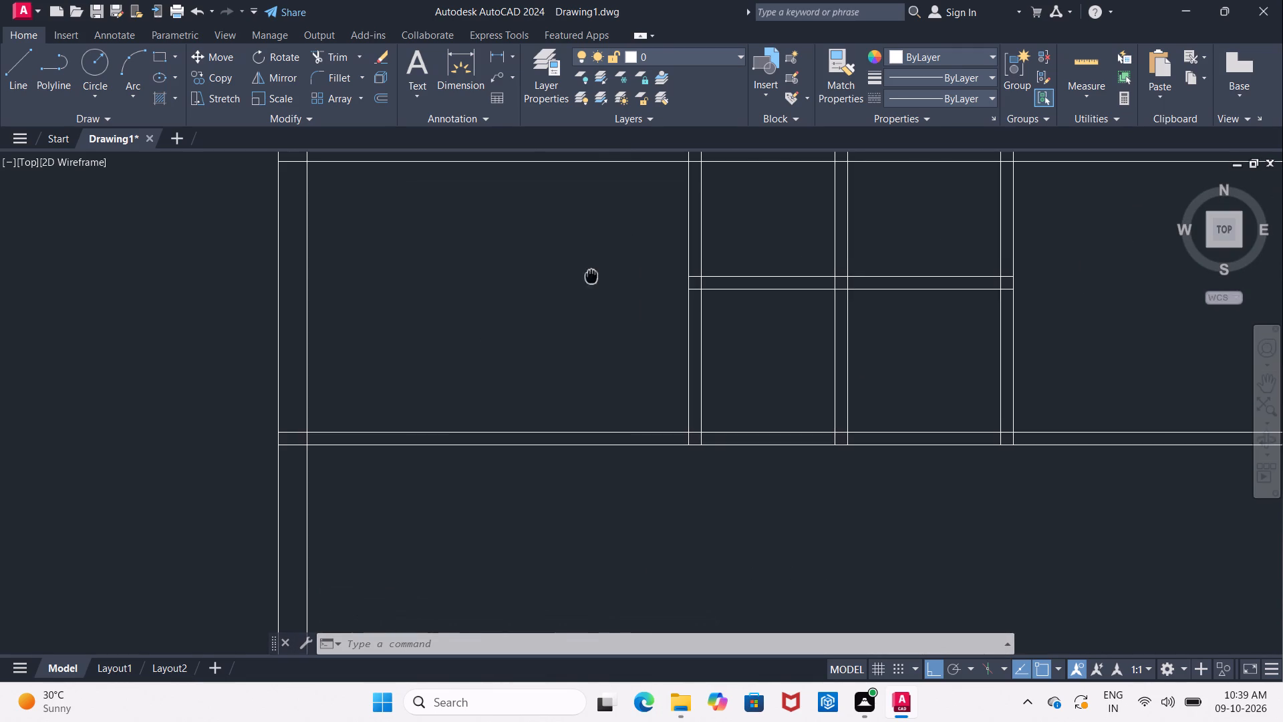
middle_drag(531, 301, 516, 327)
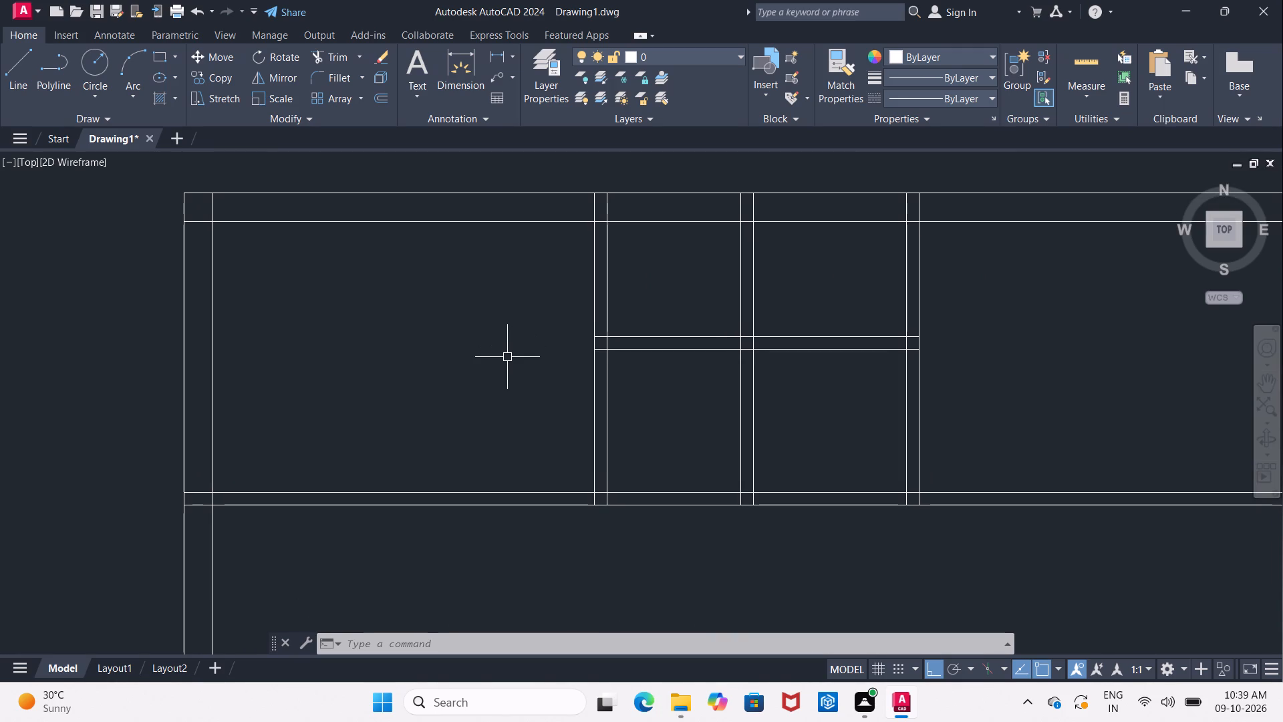
key(Escape)
text(tr)
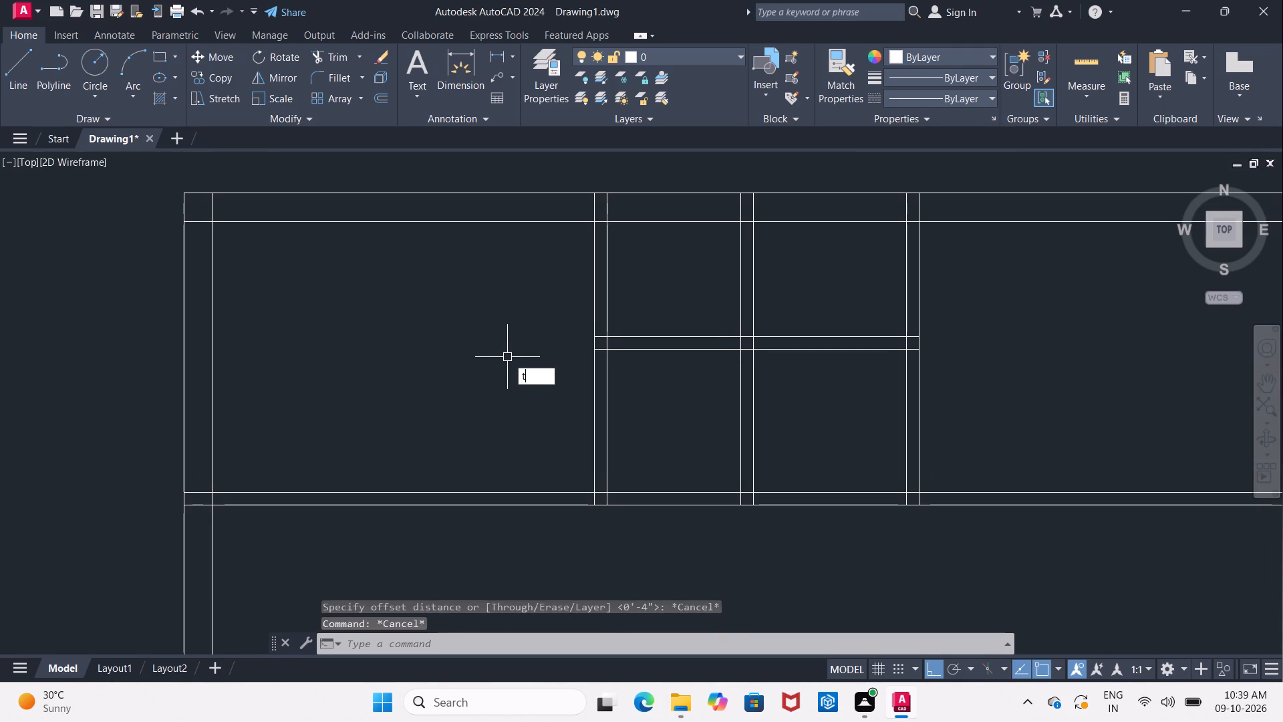
key(Return)
key(Return)
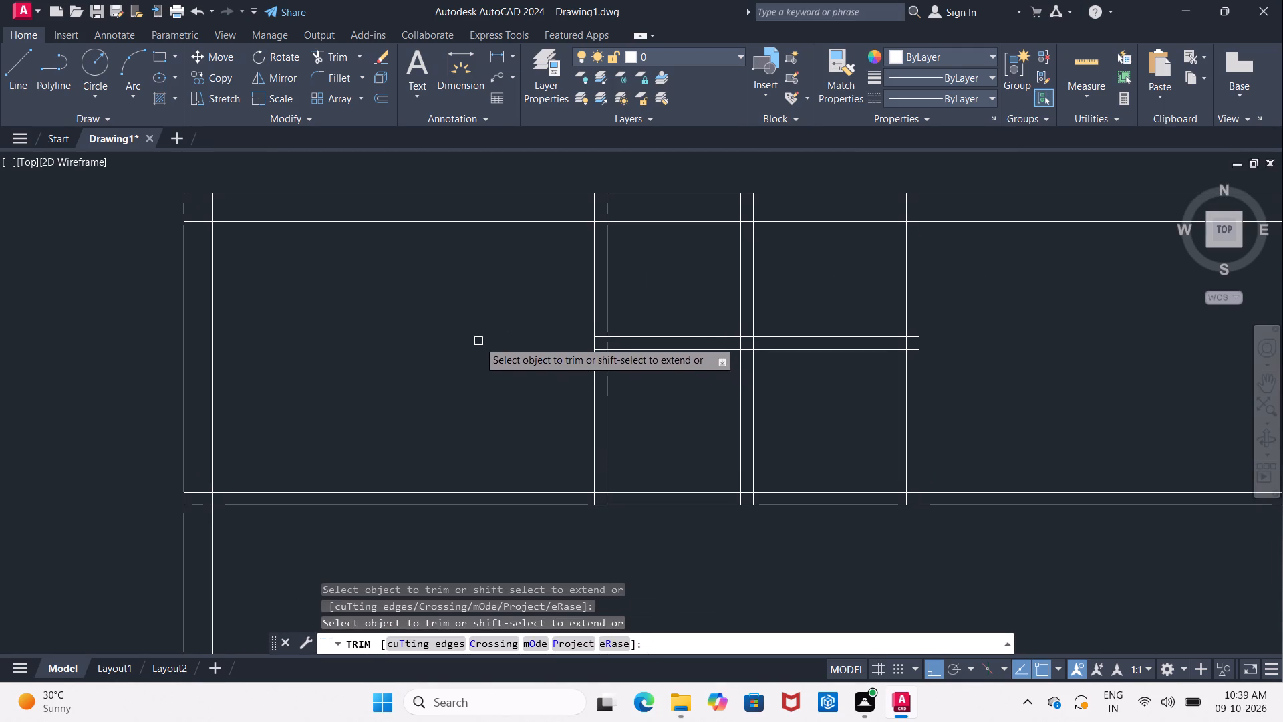
click(478, 341)
click(459, 556)
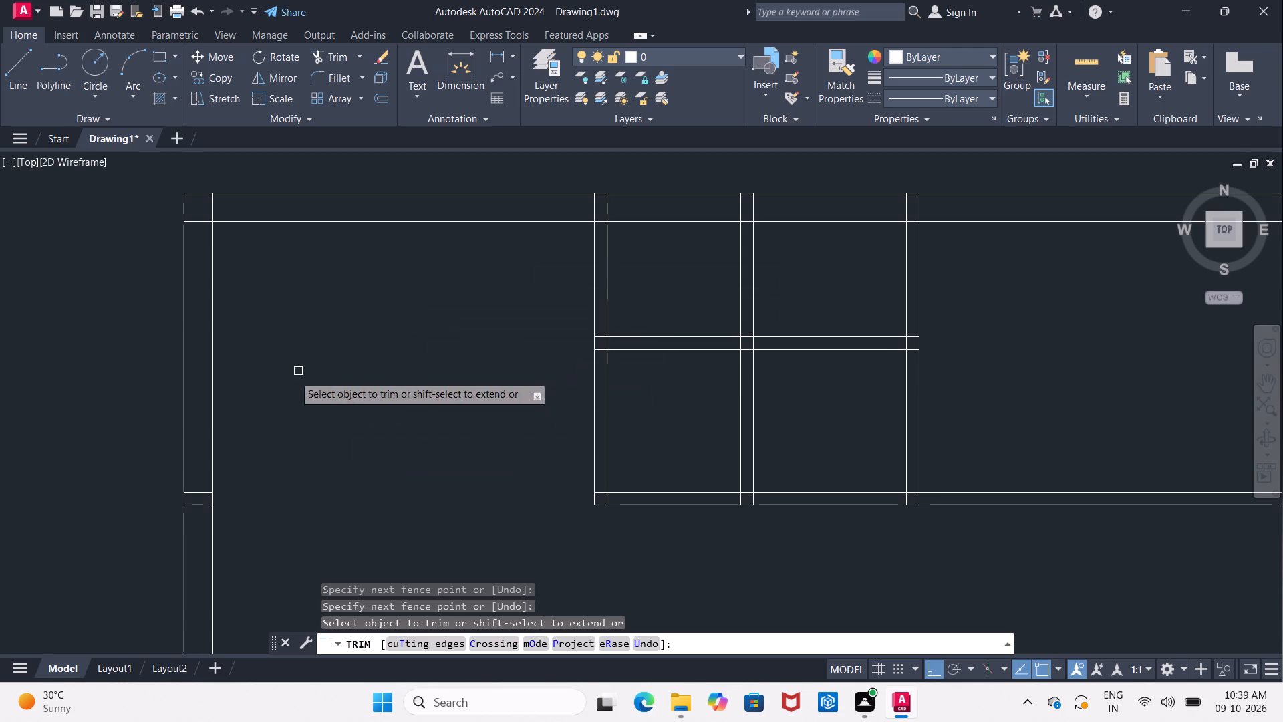
Trim the two short pieces of the lower horizontal partition inside the left outer wall.
click(197, 489)
click(196, 503)
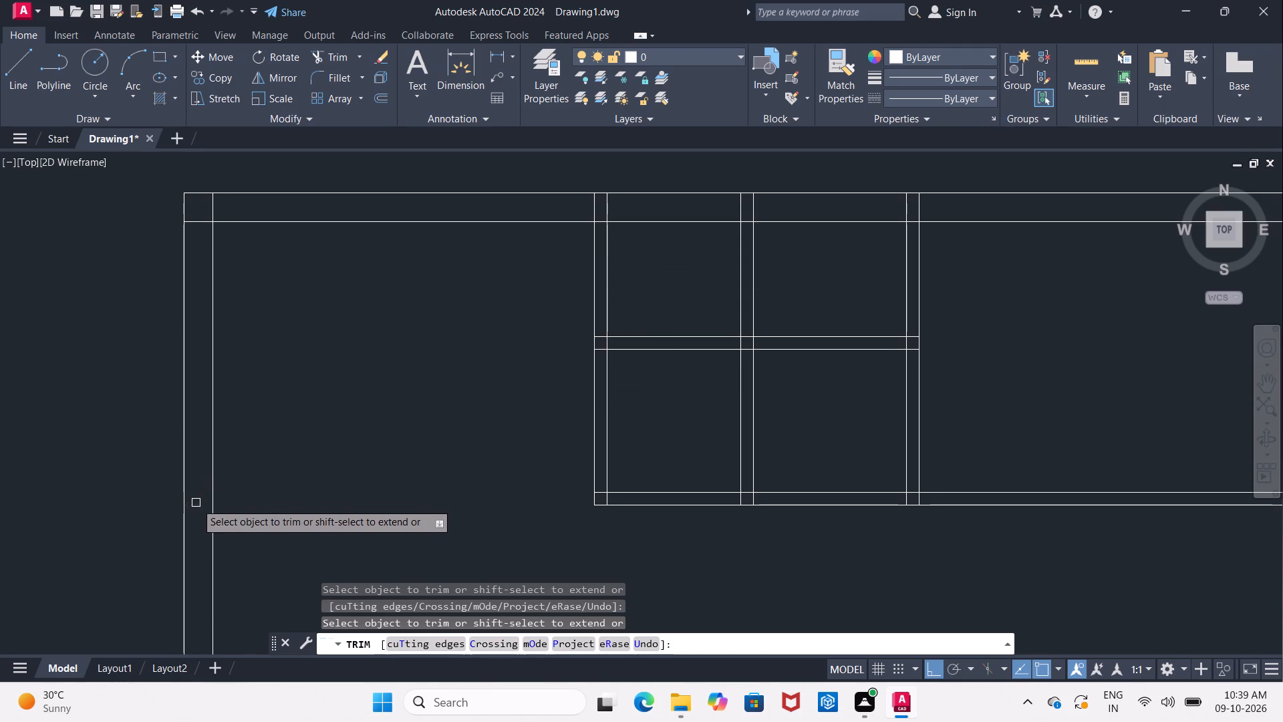
scroll(252, 450, down, 3)
middle_drag(294, 433, 310, 273)
scroll(310, 273, up, 1)
key(o)
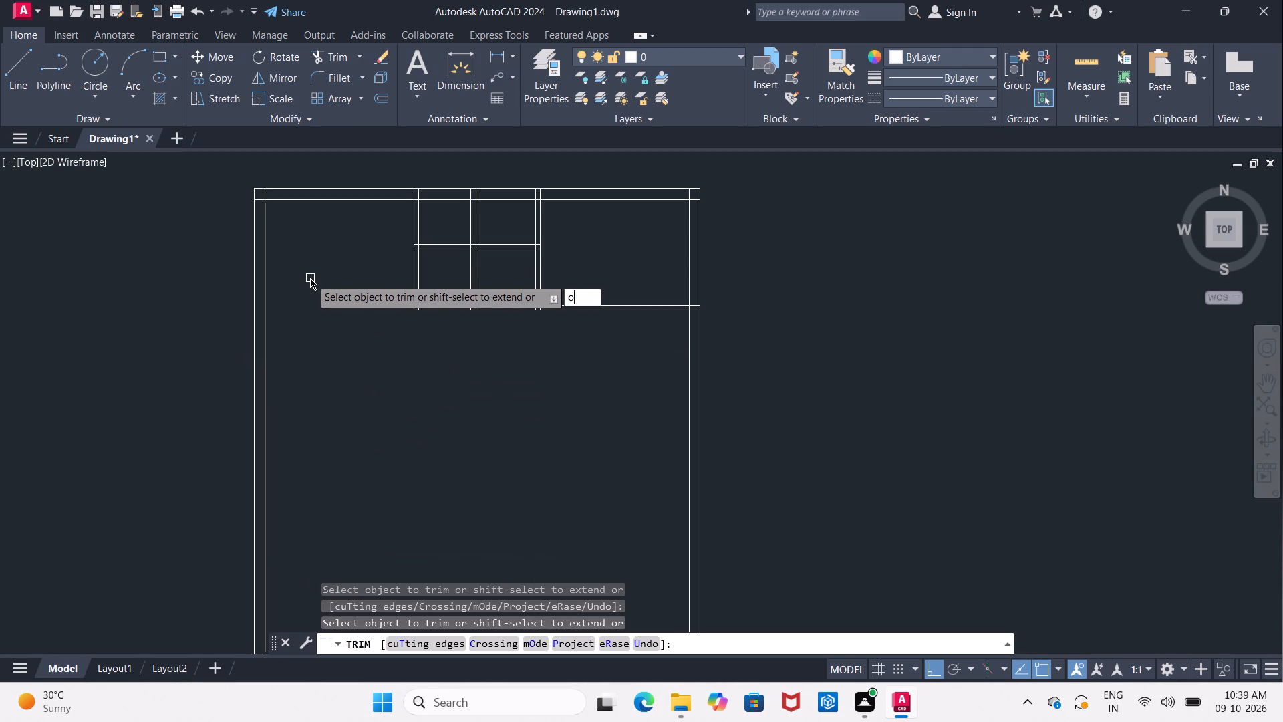
key(Escape)
Offset the inner line of the top outer wall 14' downward to start another horizontal partition.
key(o)
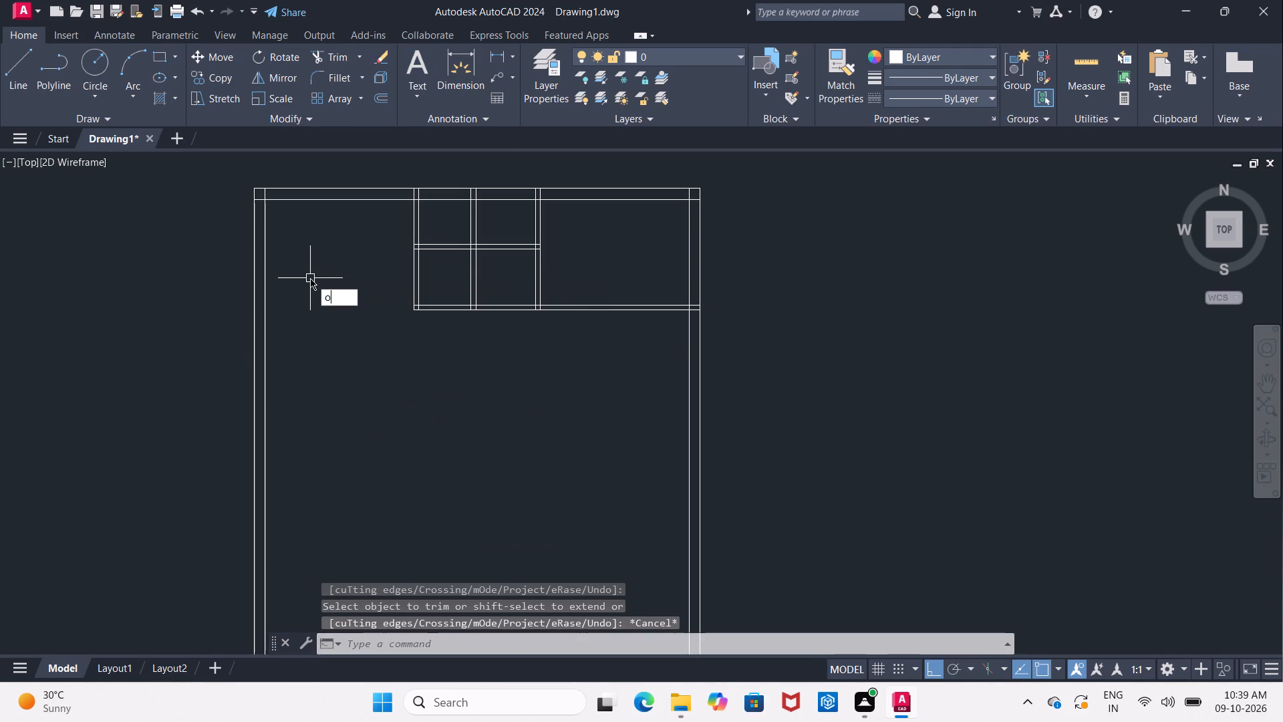
key(Return)
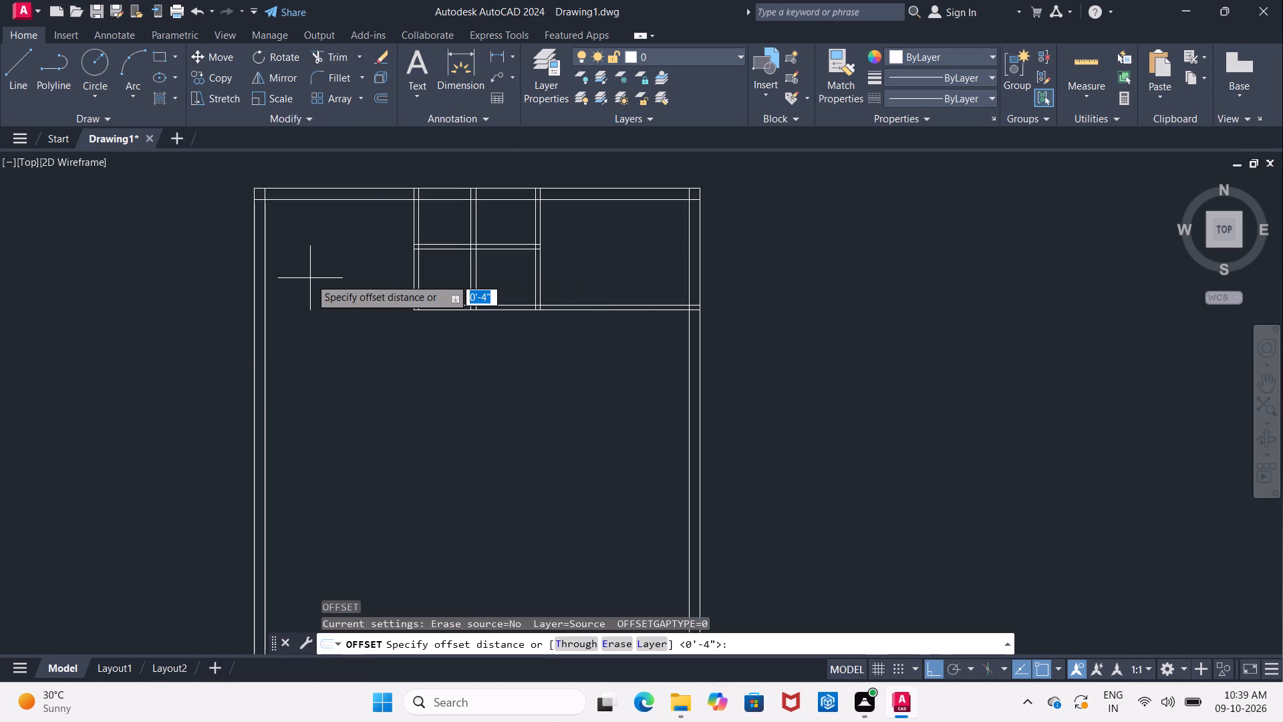
text(14')
key(Return)
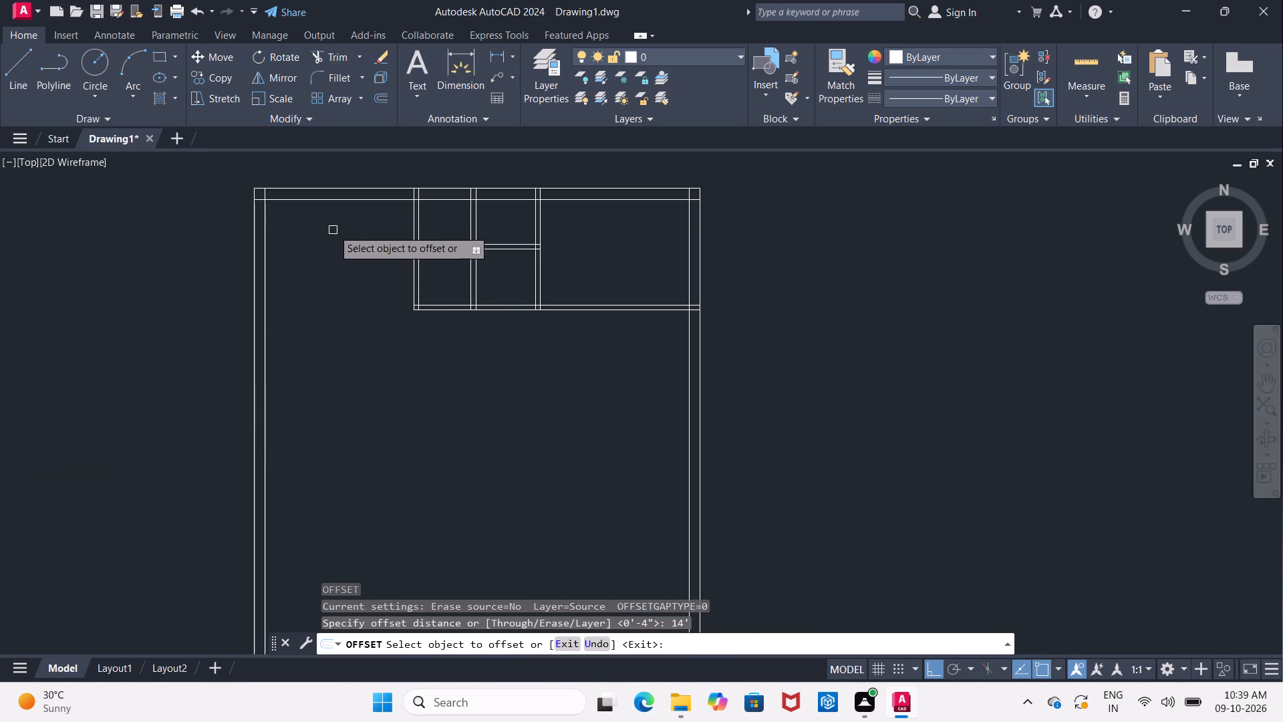
click(339, 197)
click(322, 329)
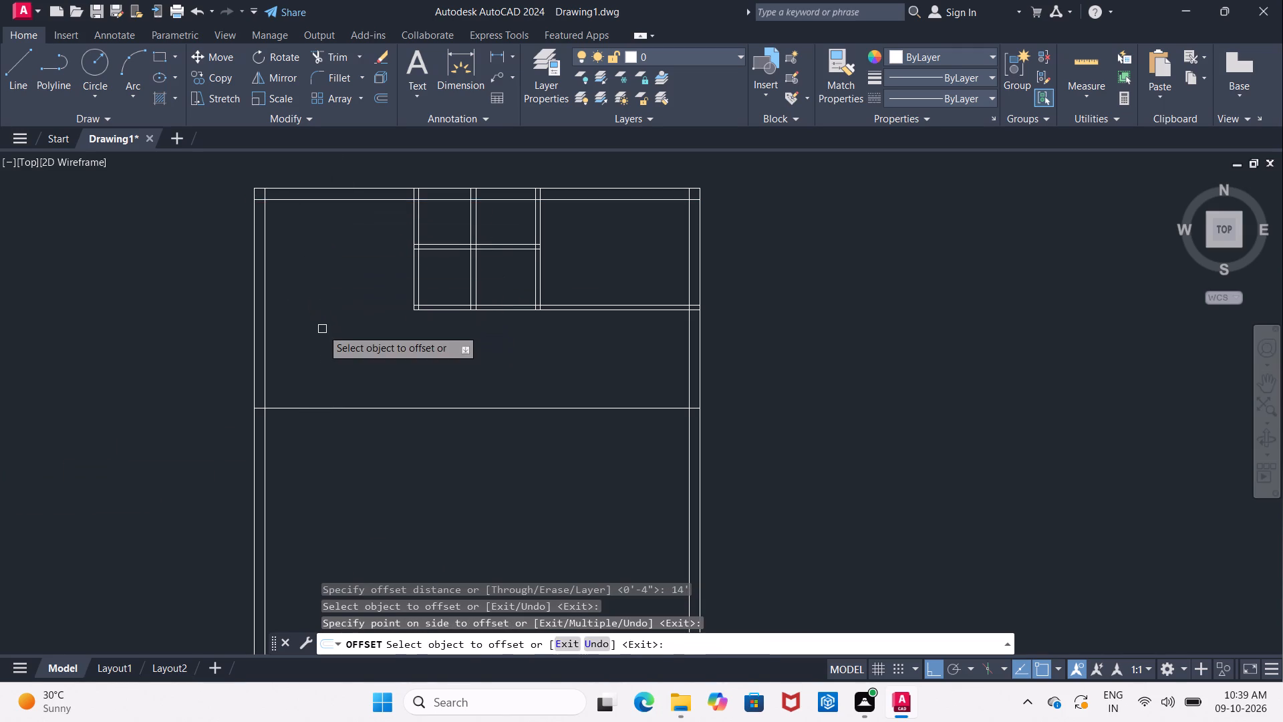
key(Return)
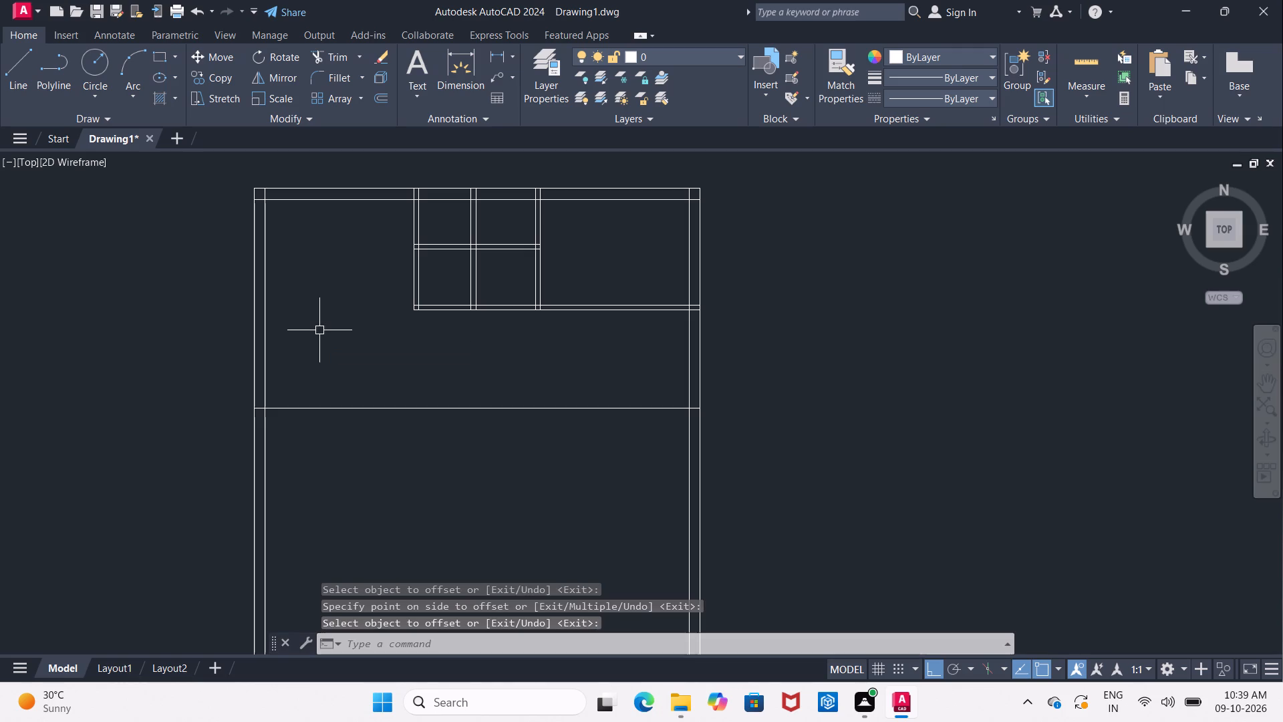
Offset the new full-width horizontal line 4" downward to form the partition's thickness.
key(Return)
key(4)
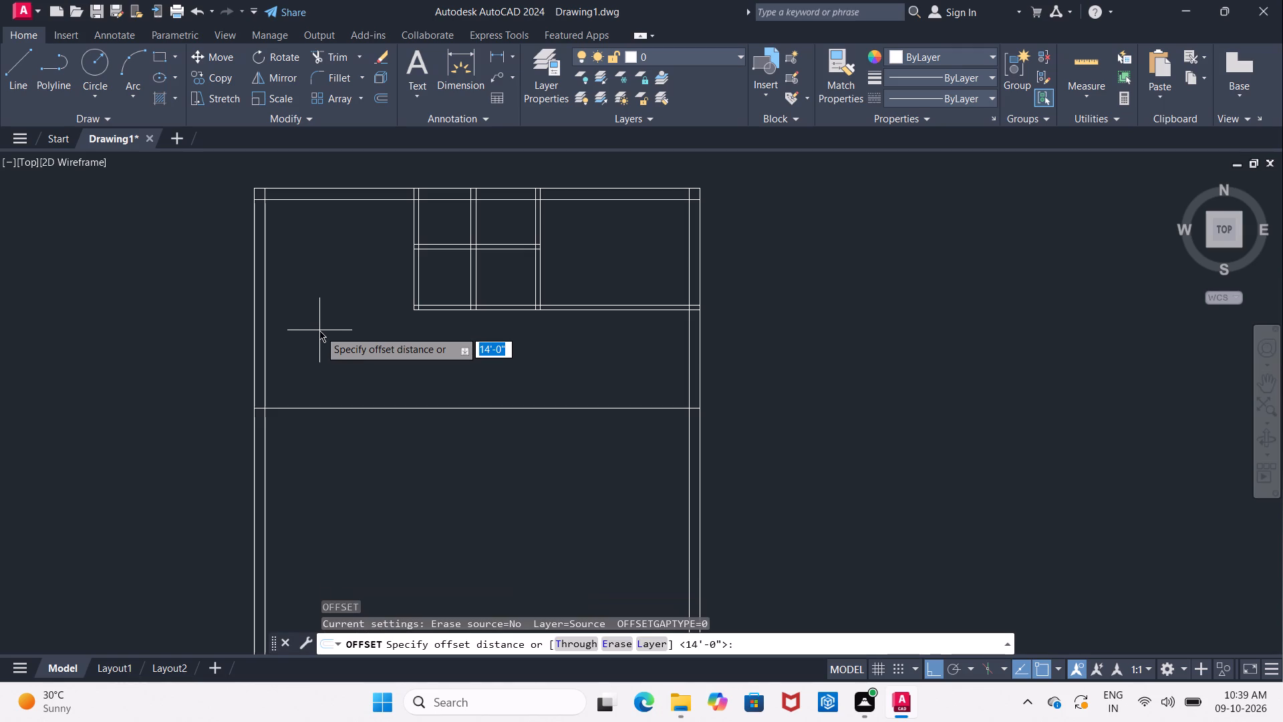
key(shift+quotedbl)
key(Return)
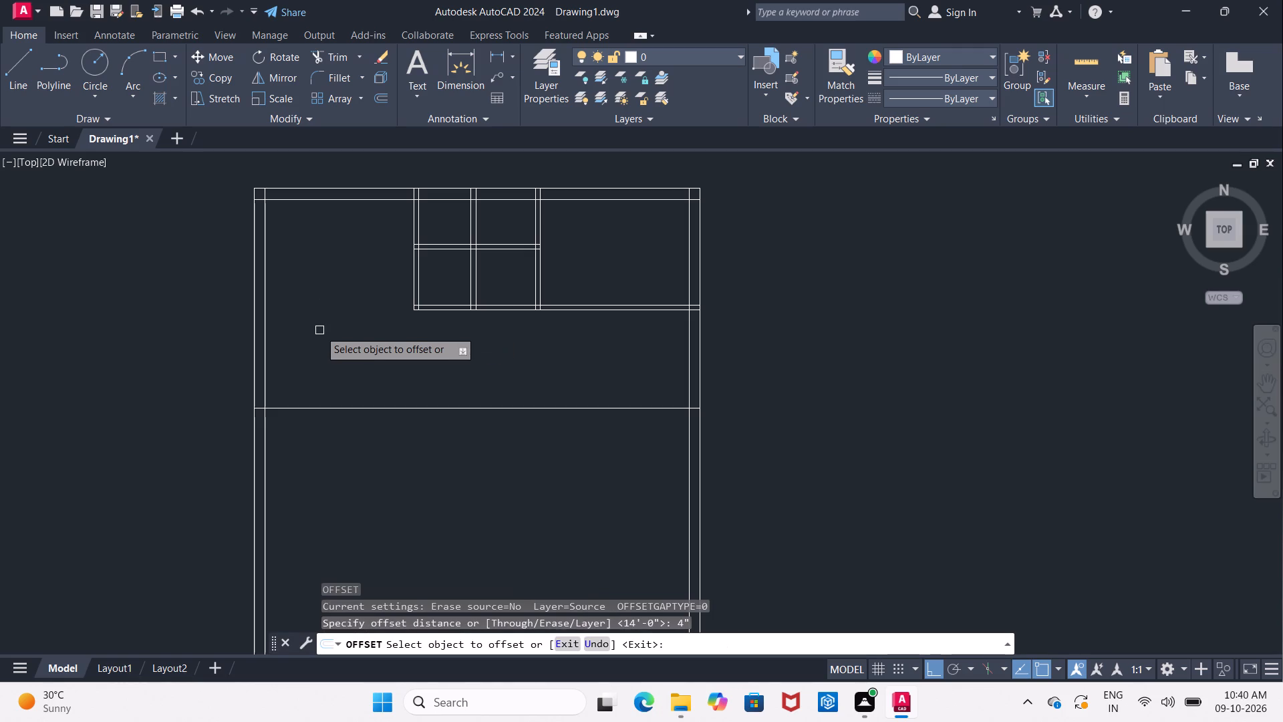
click(342, 407)
click(341, 450)
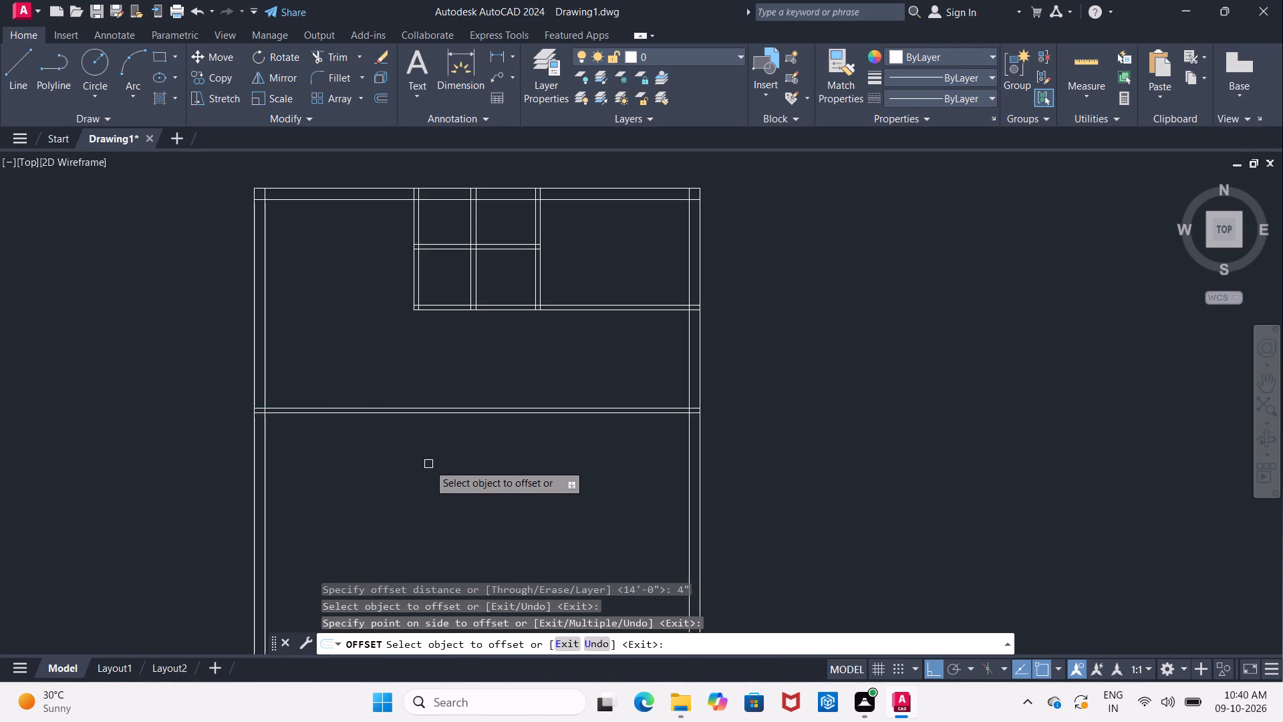
middle_drag(426, 465, 301, 319)
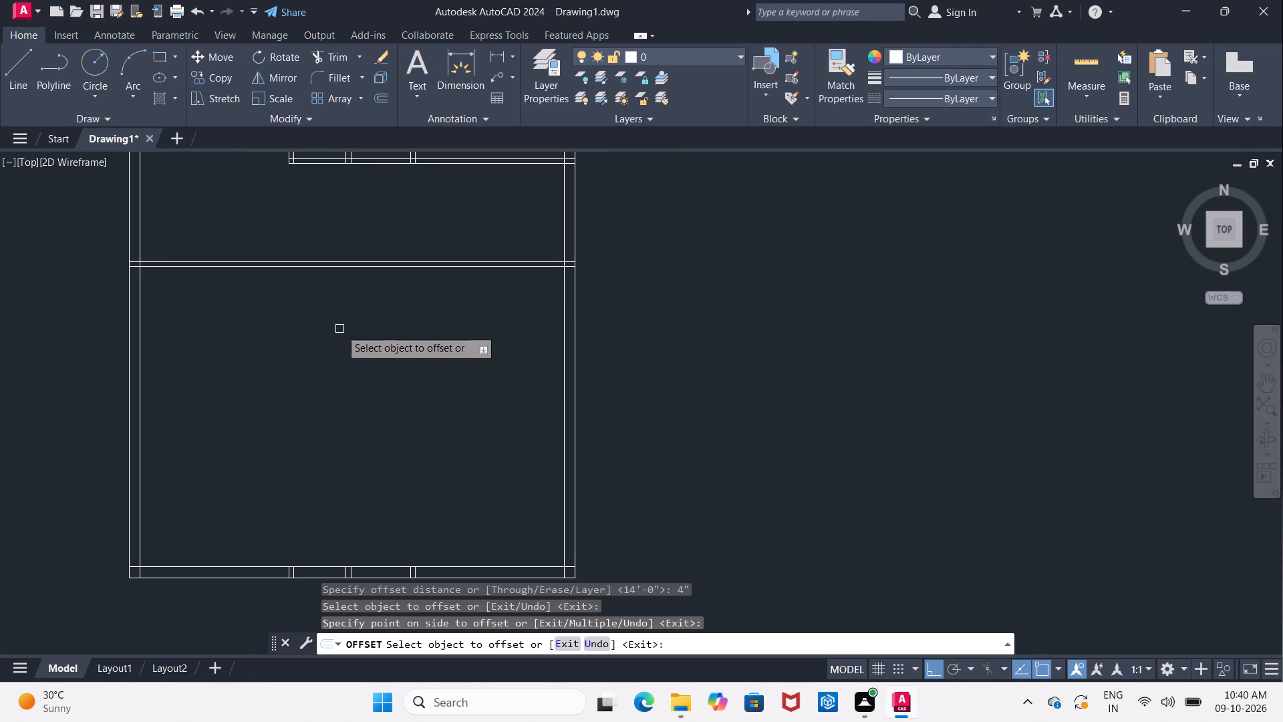
key(Return)
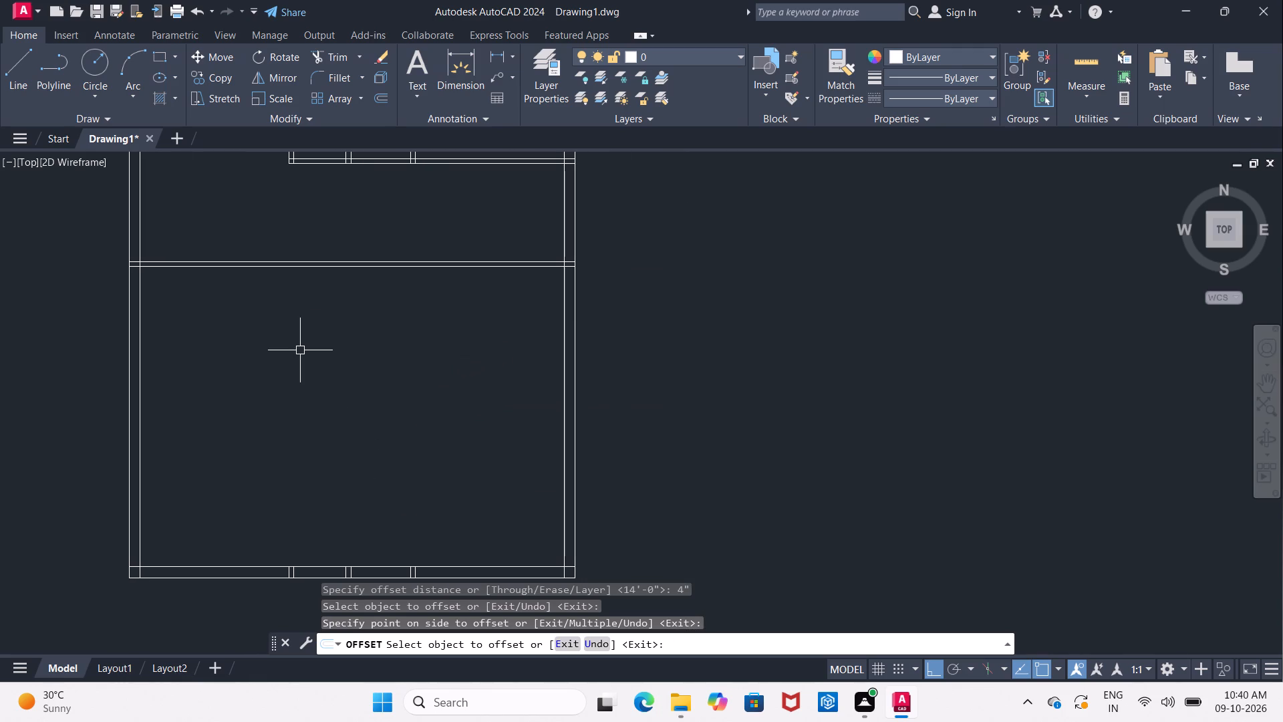
Offset the inner line of the right outer wall 18'2" to the left for a vertical partition.
key(Return)
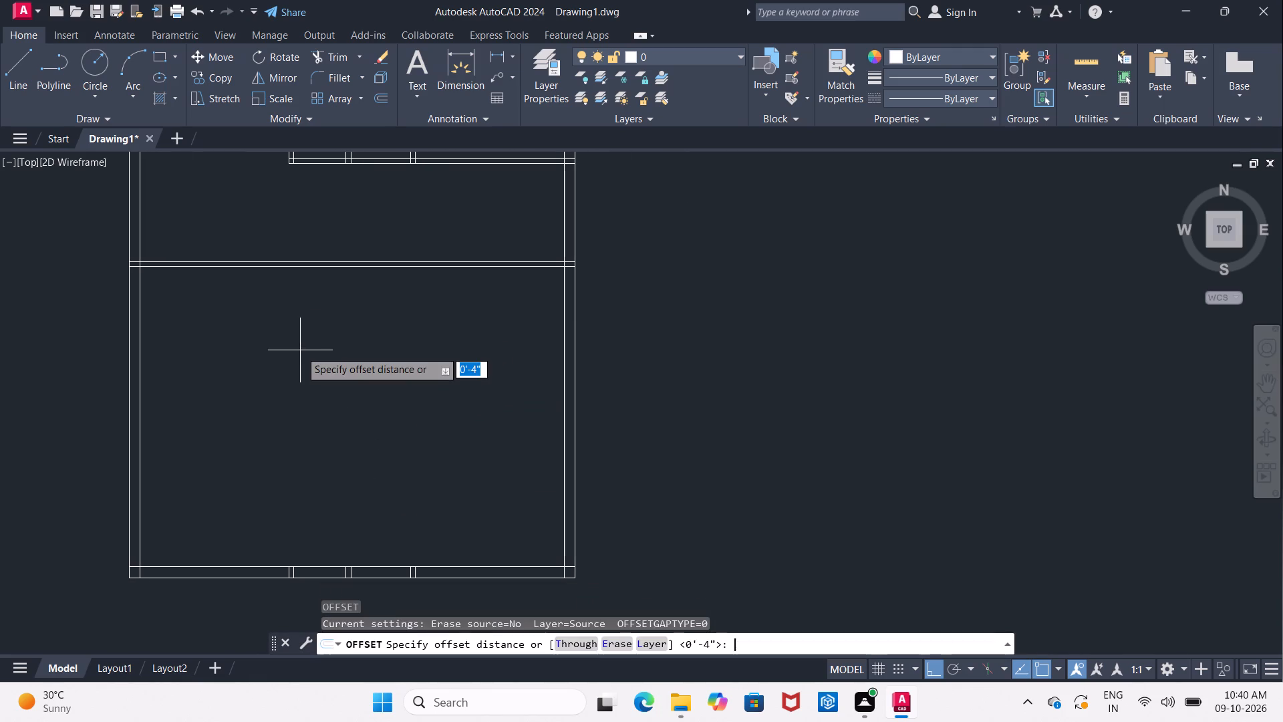
text(18')
key(2)
key(shift+quotedbl)
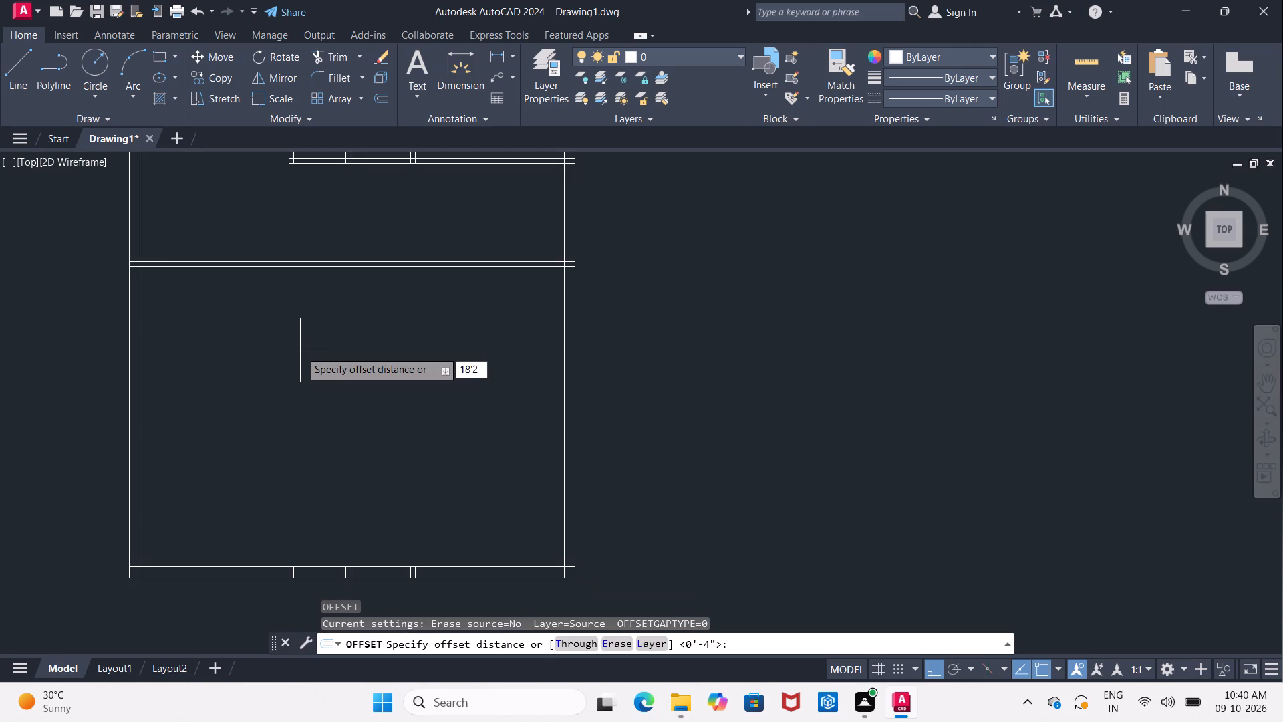
key(Return)
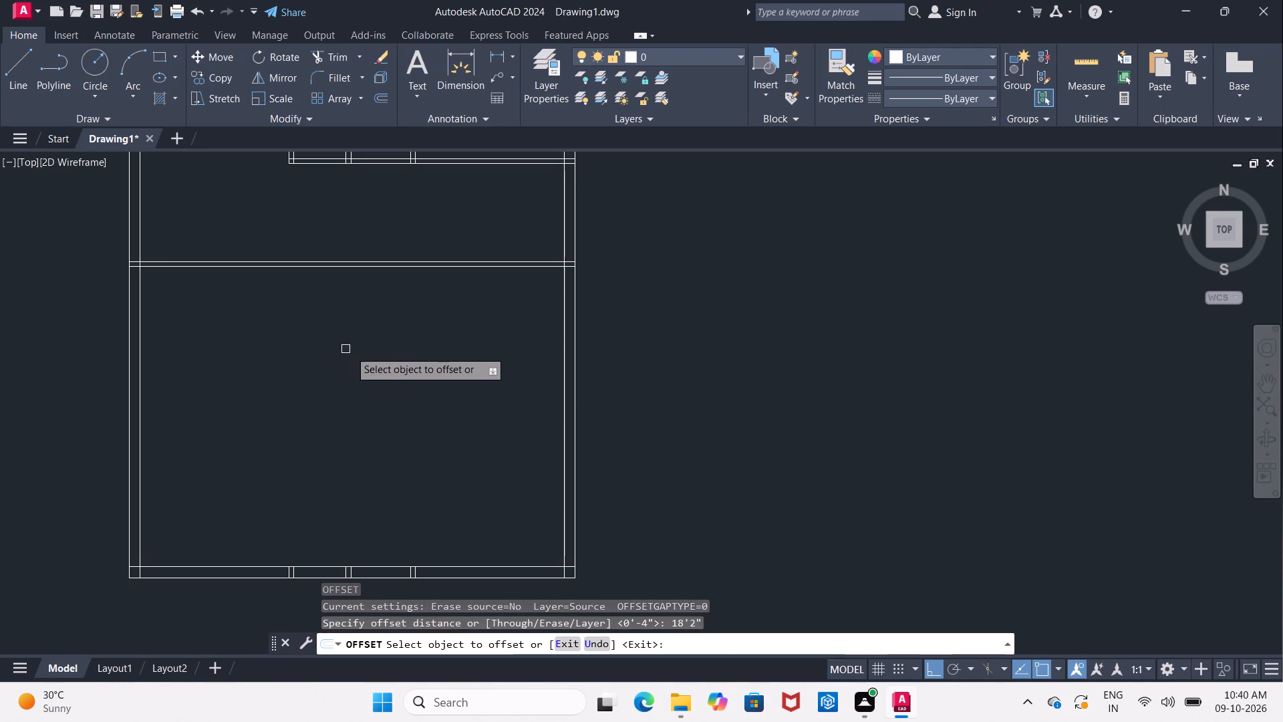
click(564, 429)
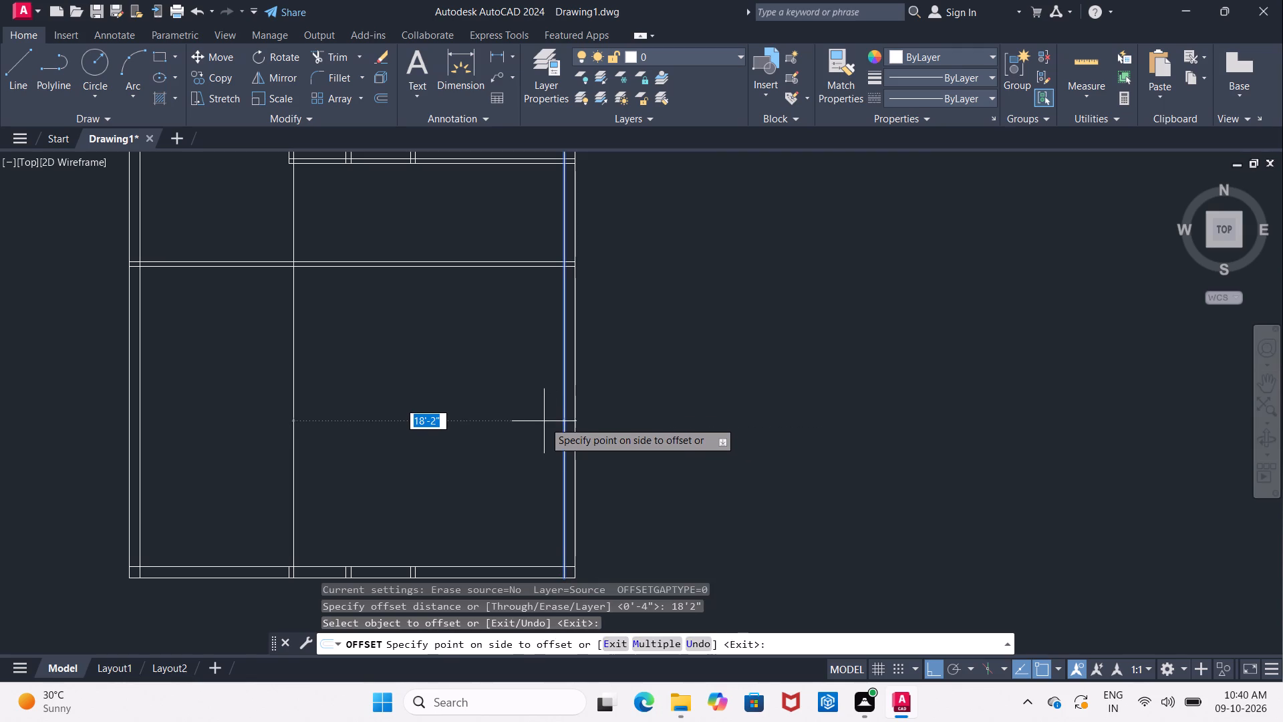
click(432, 392)
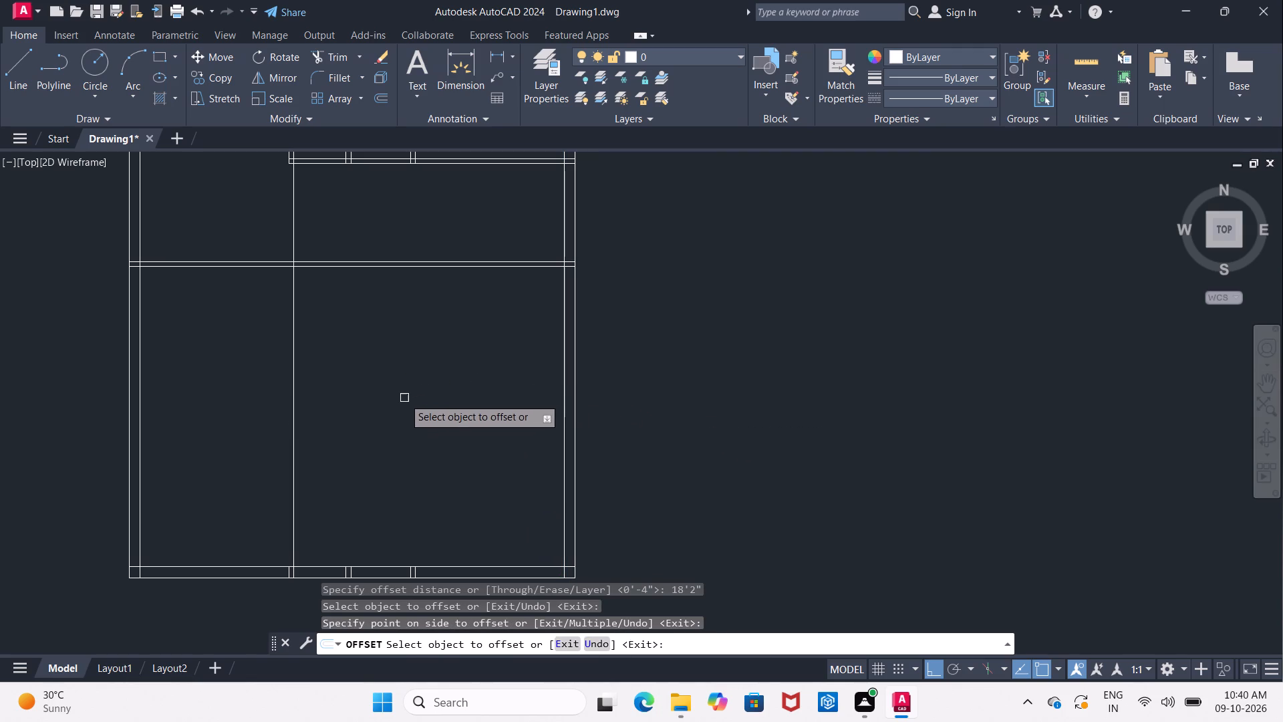
key(Return)
Offset the new vertical line 4" to the left to form the vertical partition's thickness.
key(Return)
text(4")
key(Return)
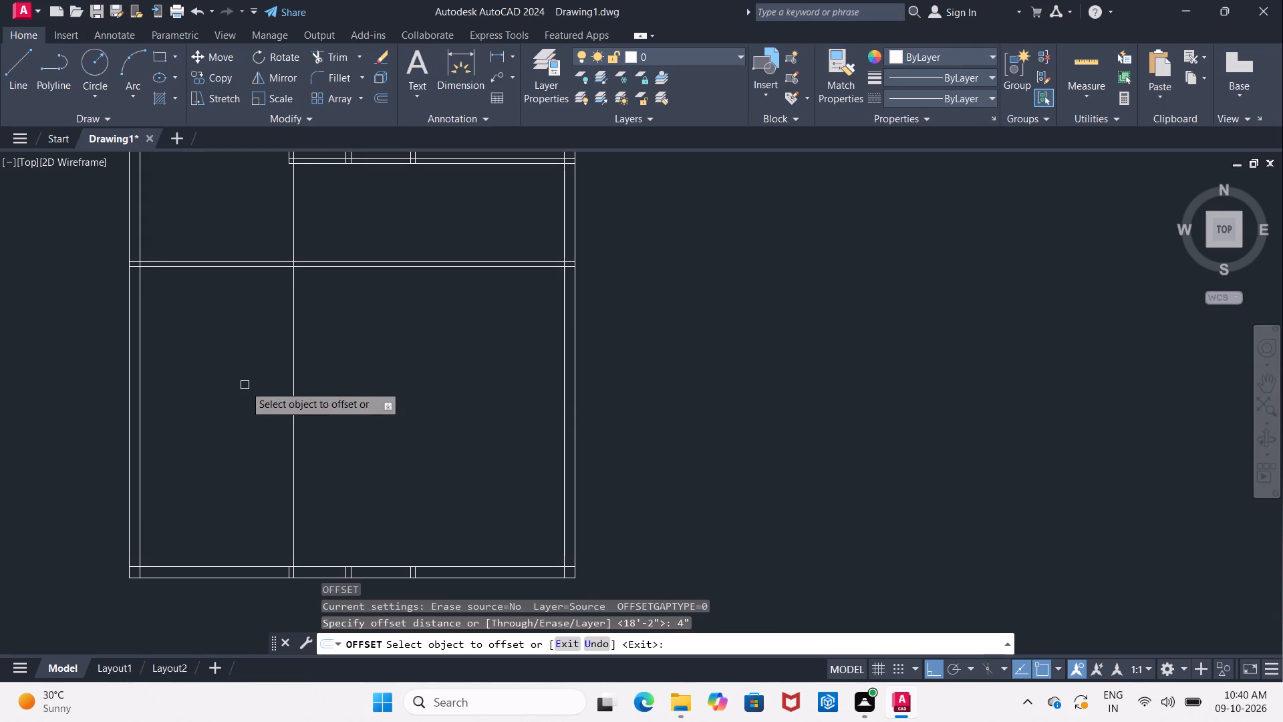
click(291, 404)
click(266, 399)
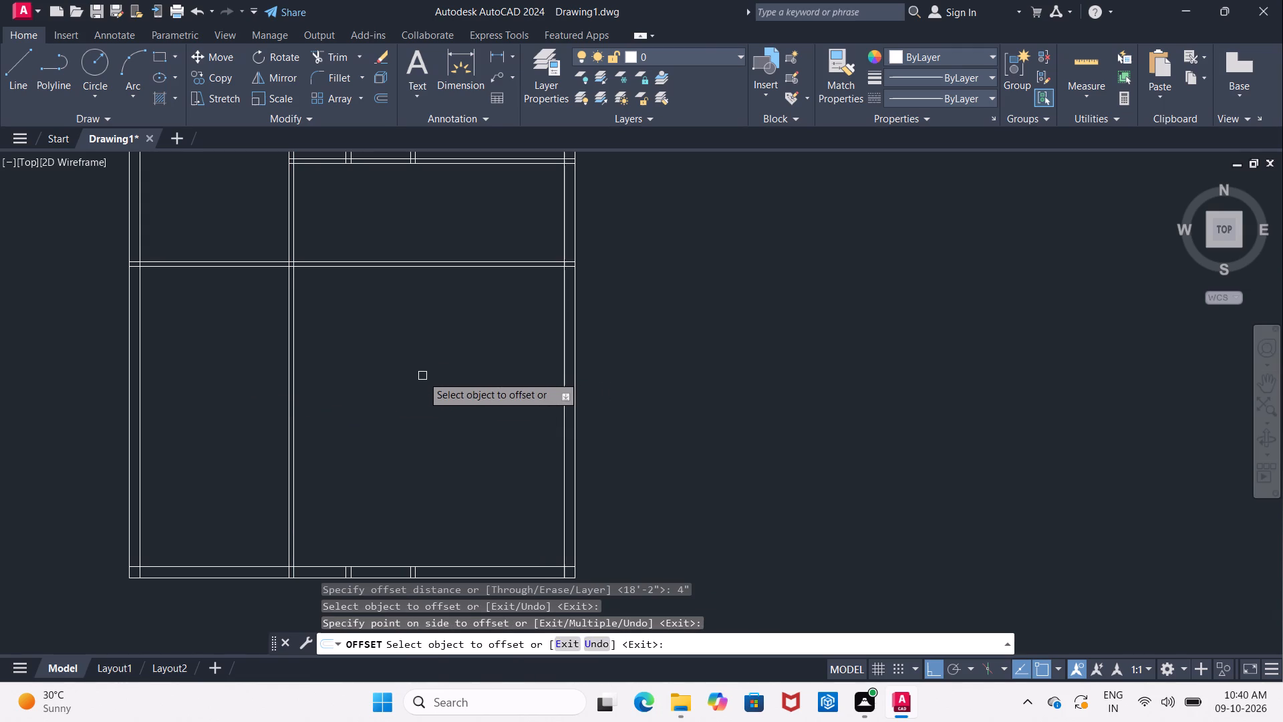
key(Return)
Offset the lower line of the full-width horizontal partition 11'8" downward.
key(Return)
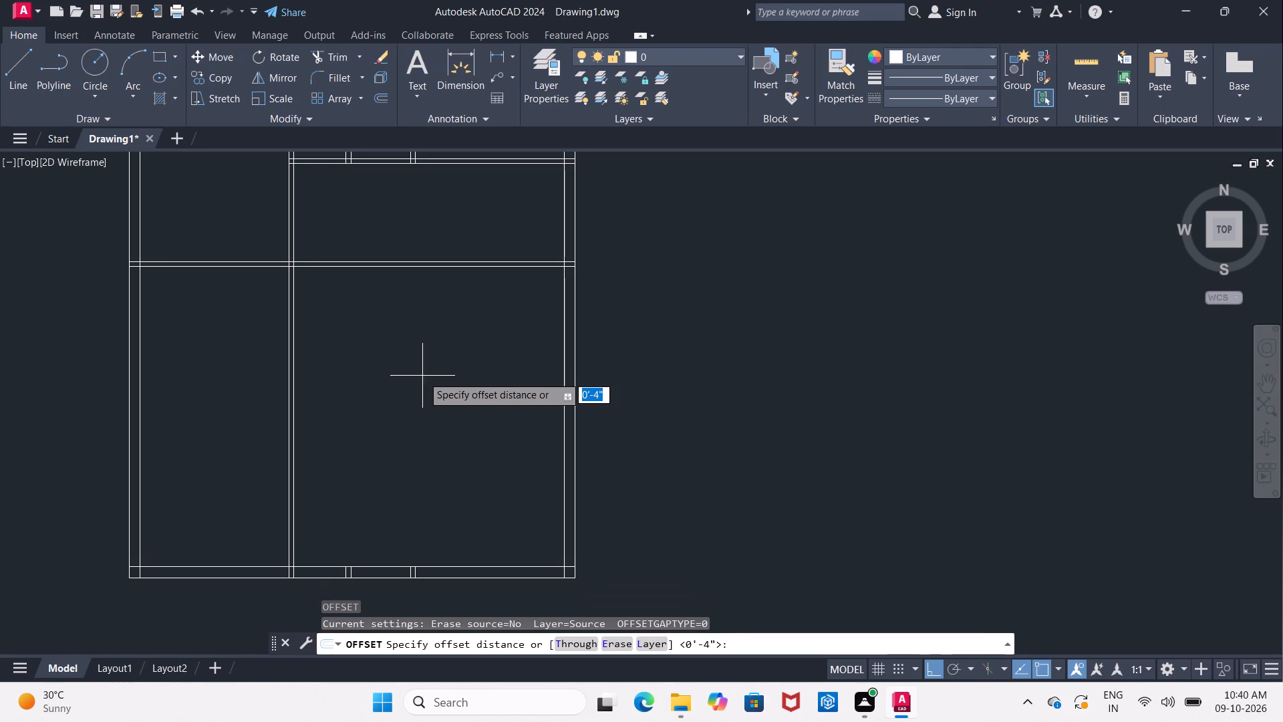
text(11'8)
key(shift+quotedbl)
key(Return)
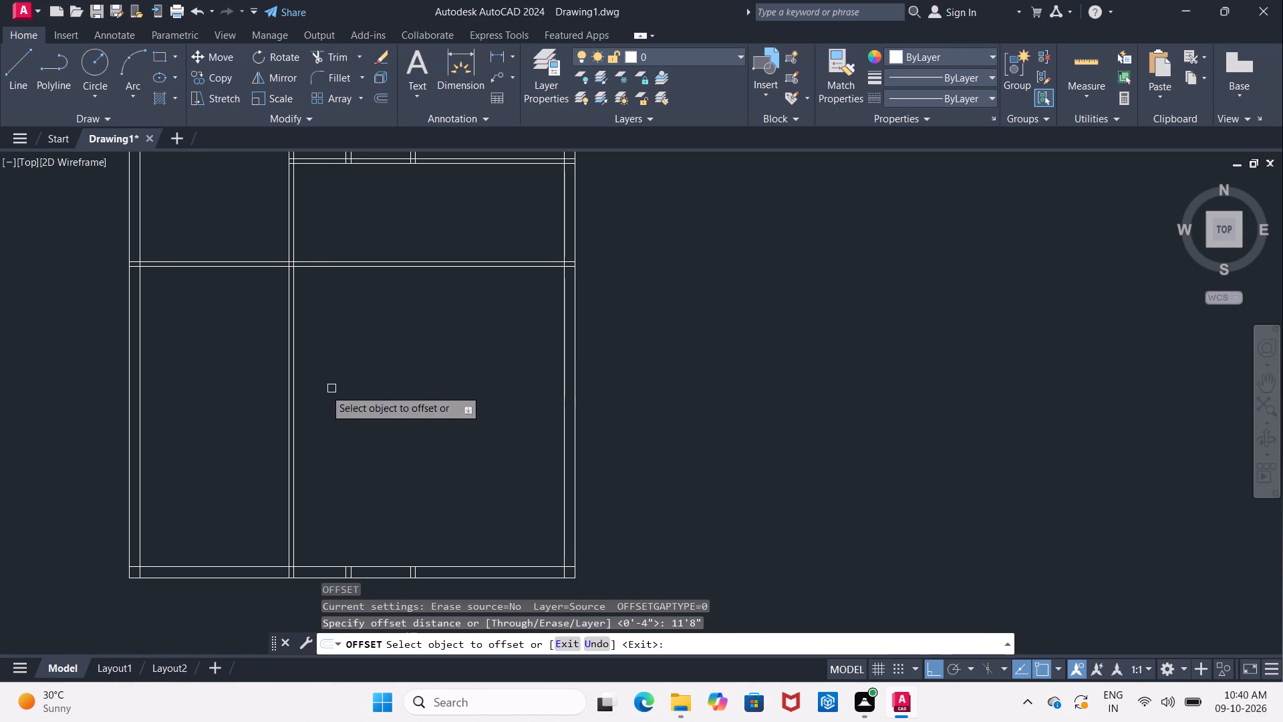
click(412, 267)
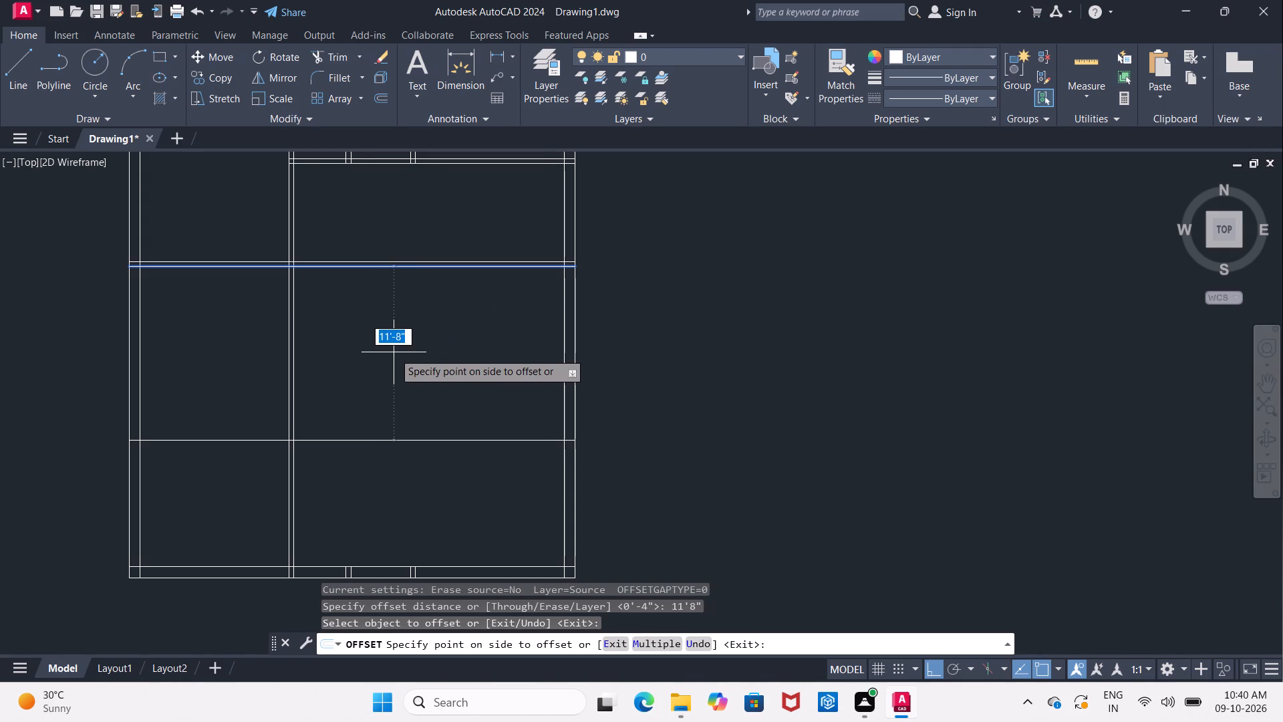
click(394, 352)
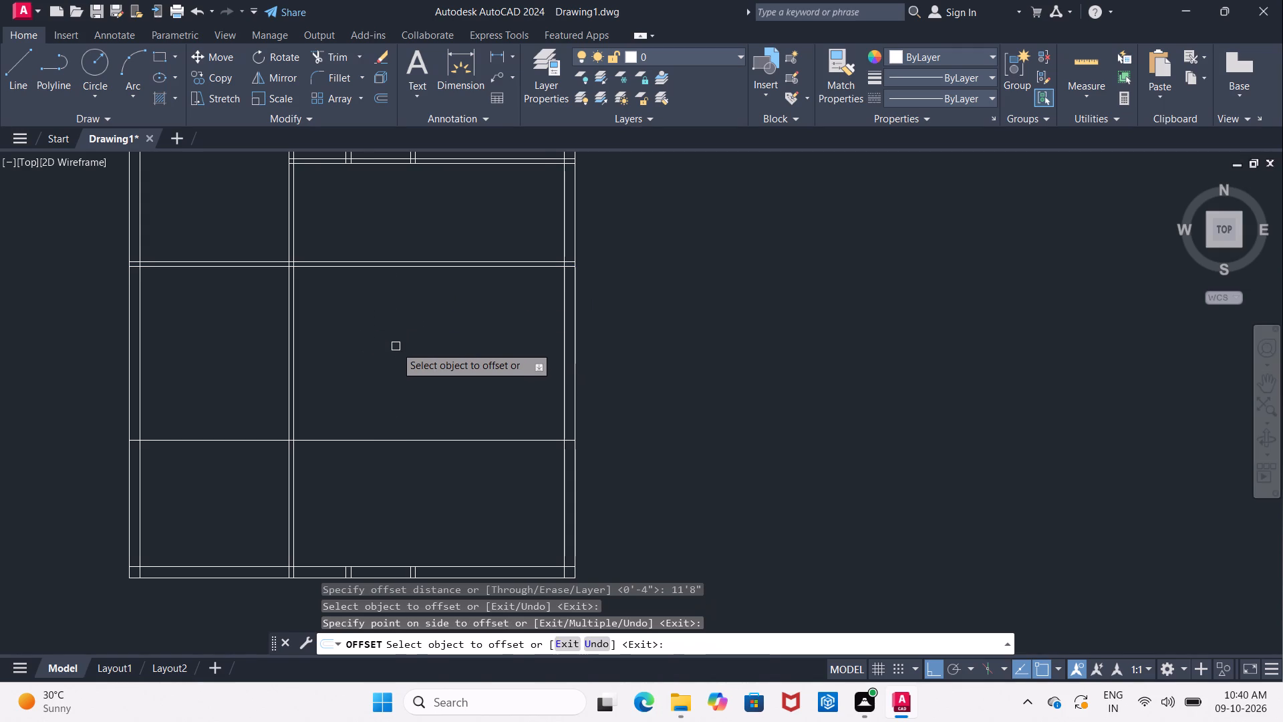
key(Return)
Offset the new lower horizontal line 4" downward to form another full-width horizontal partition.
key(Return)
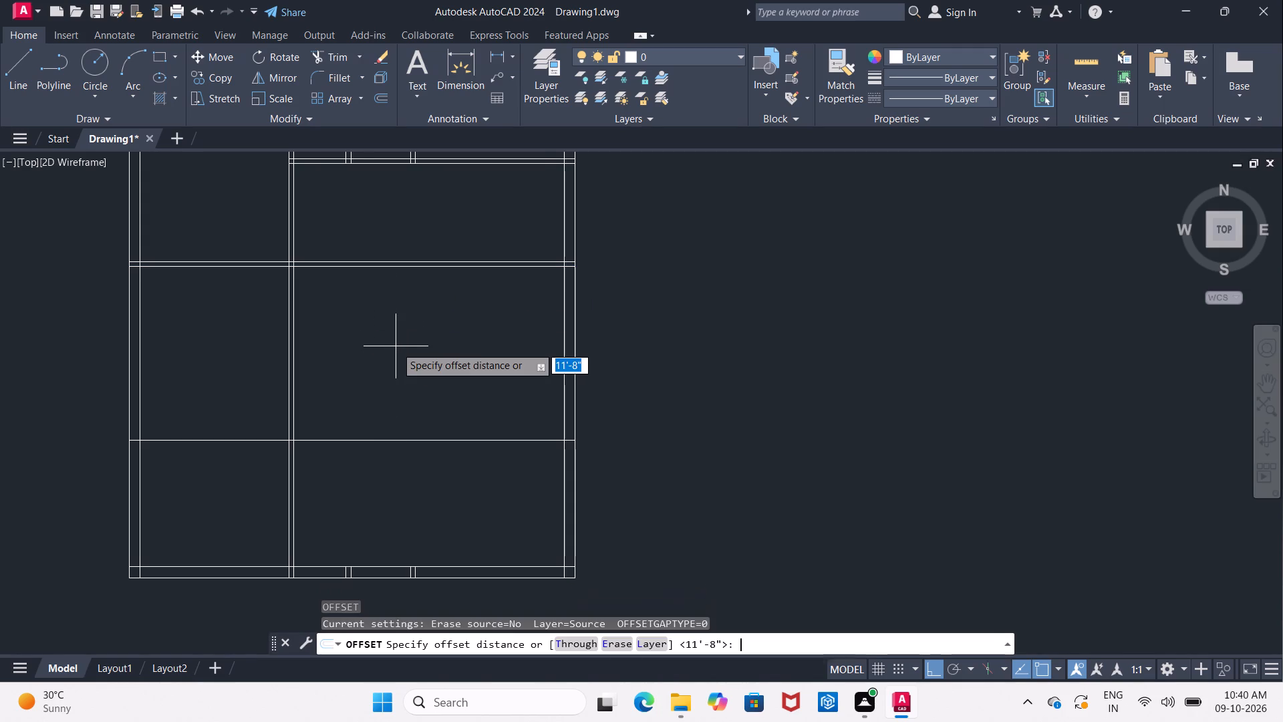
key(4)
key(shift+quotedbl)
key(Return)
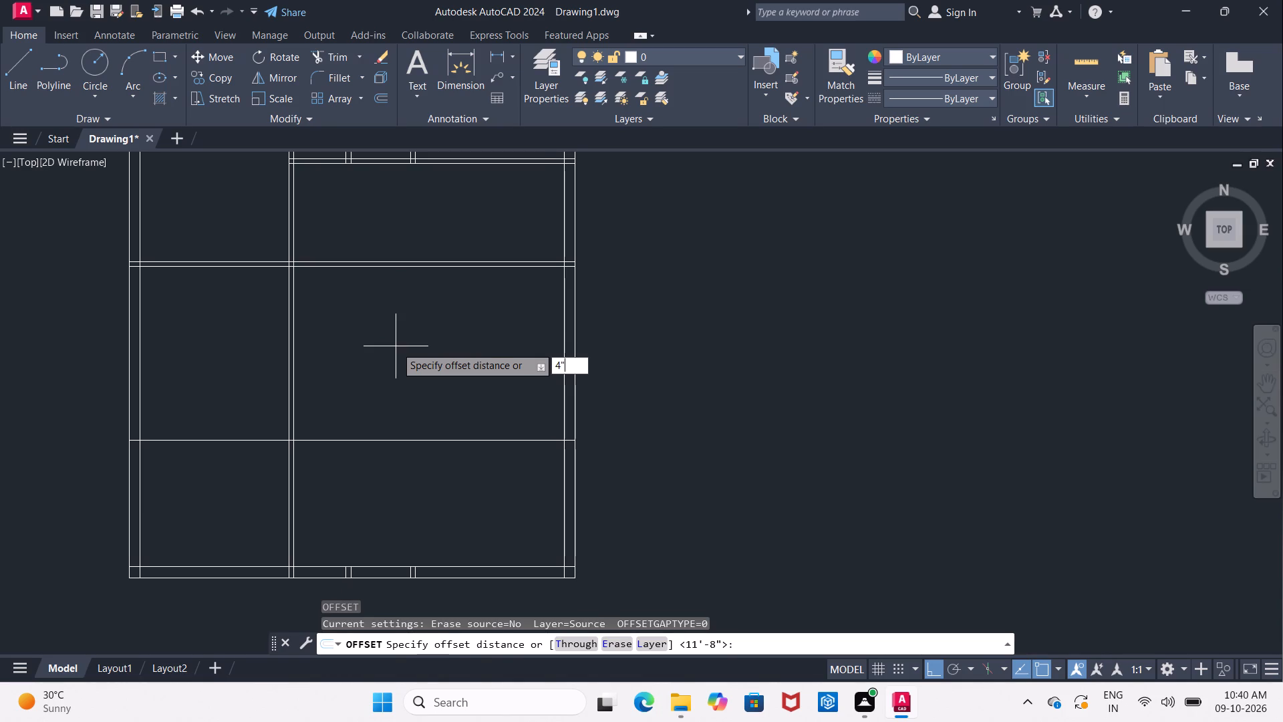
click(369, 439)
click(368, 473)
middle_drag(385, 470, 374, 233)
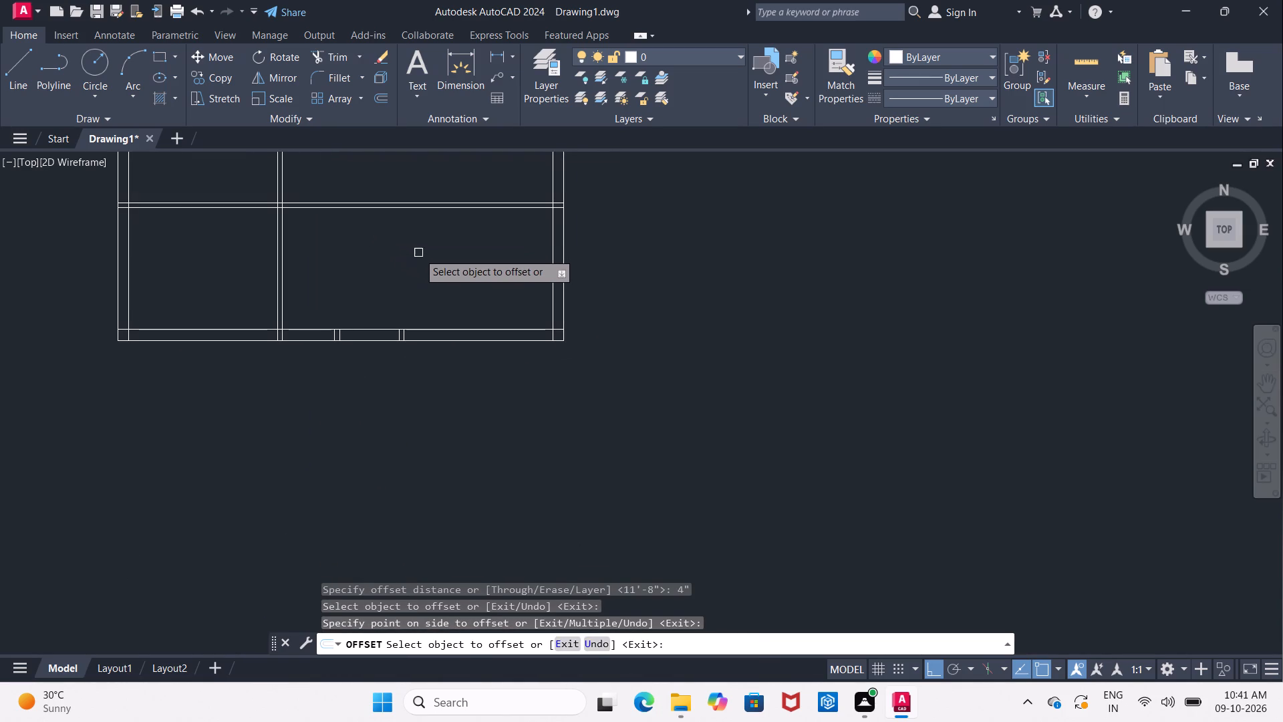
middle_drag(418, 253, 351, 252)
key(Return)
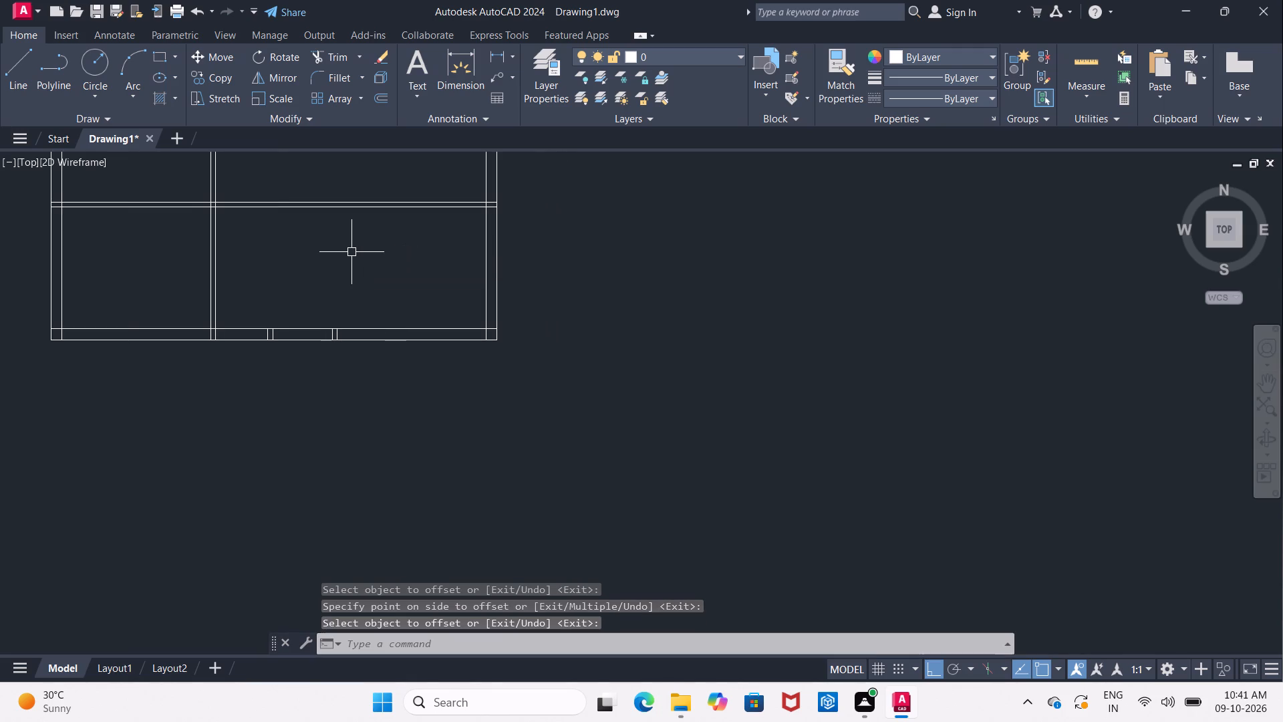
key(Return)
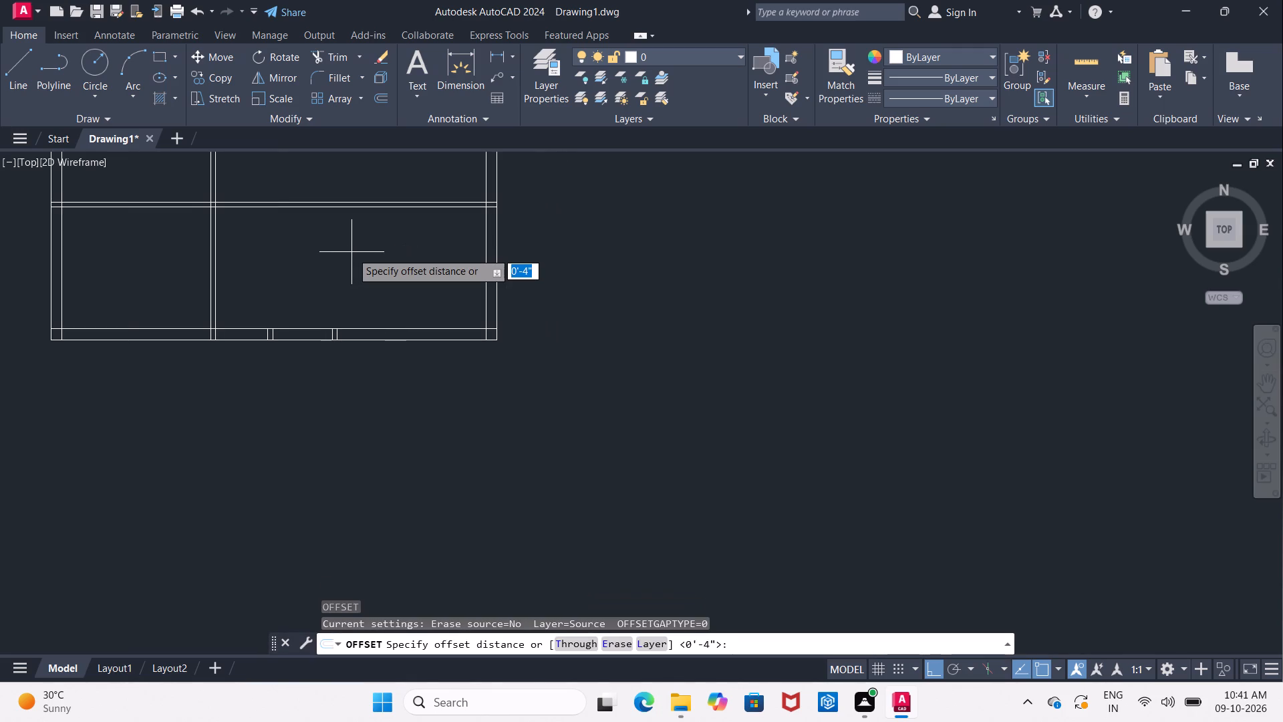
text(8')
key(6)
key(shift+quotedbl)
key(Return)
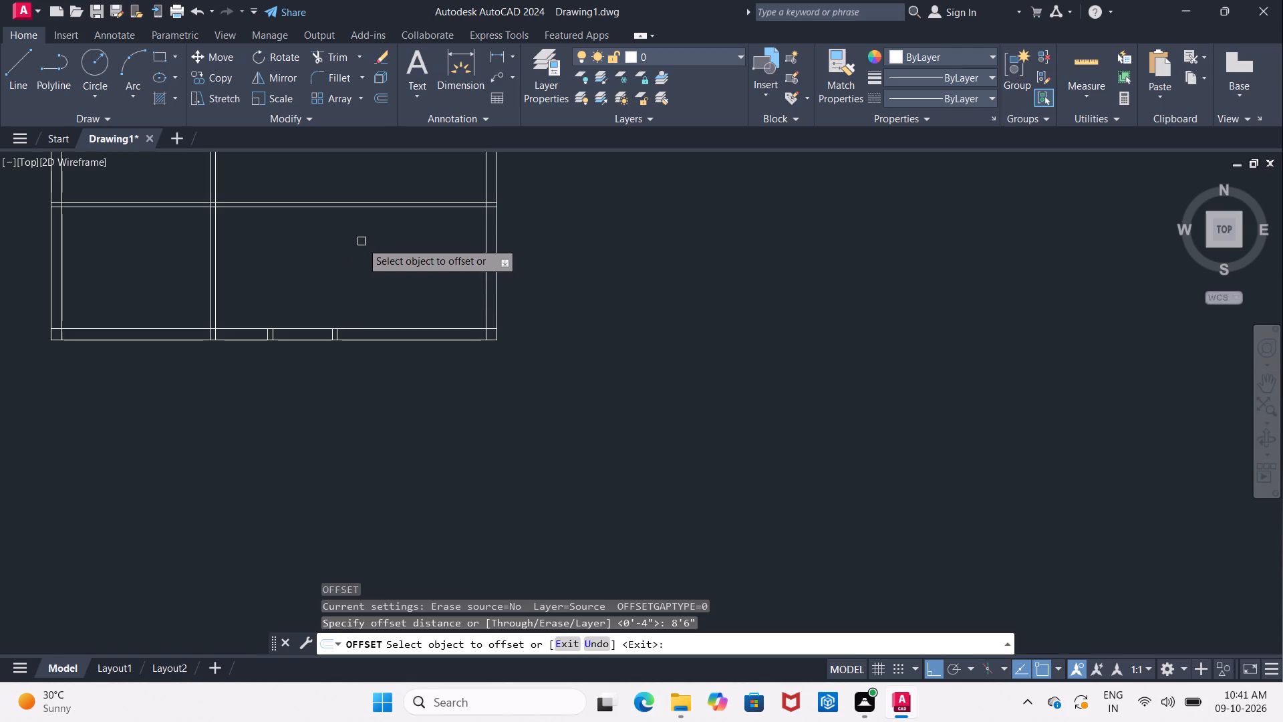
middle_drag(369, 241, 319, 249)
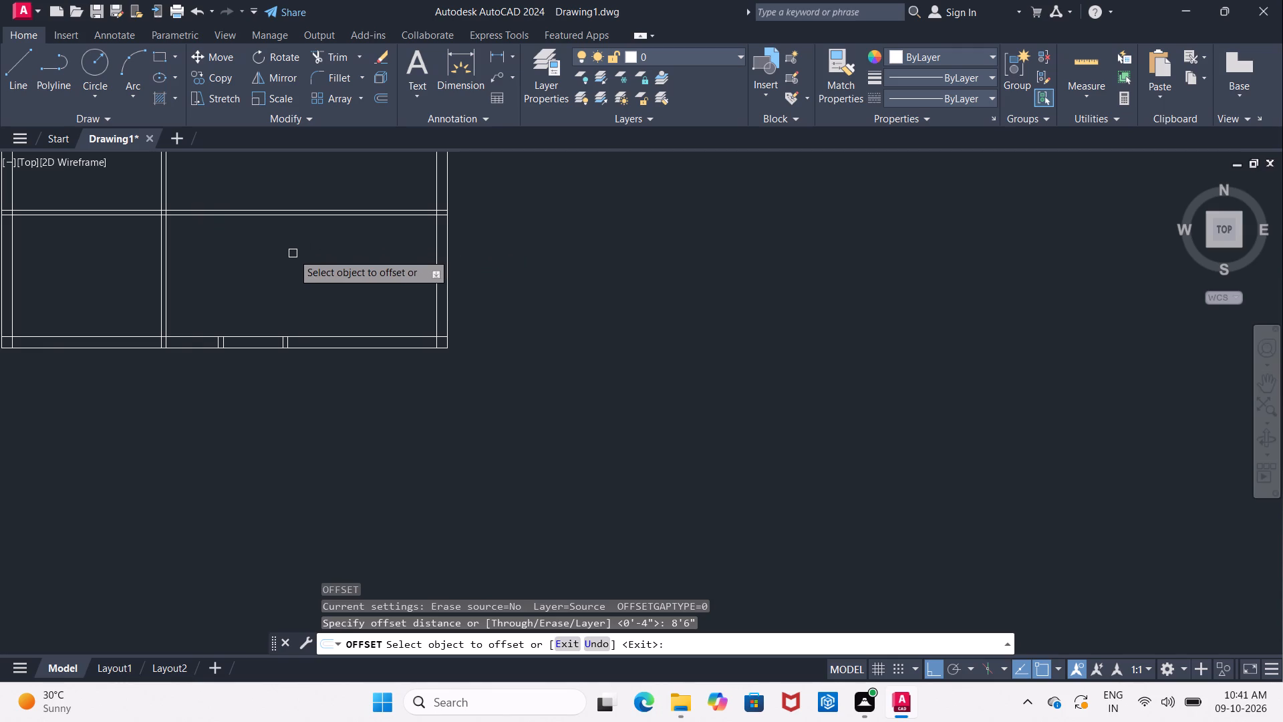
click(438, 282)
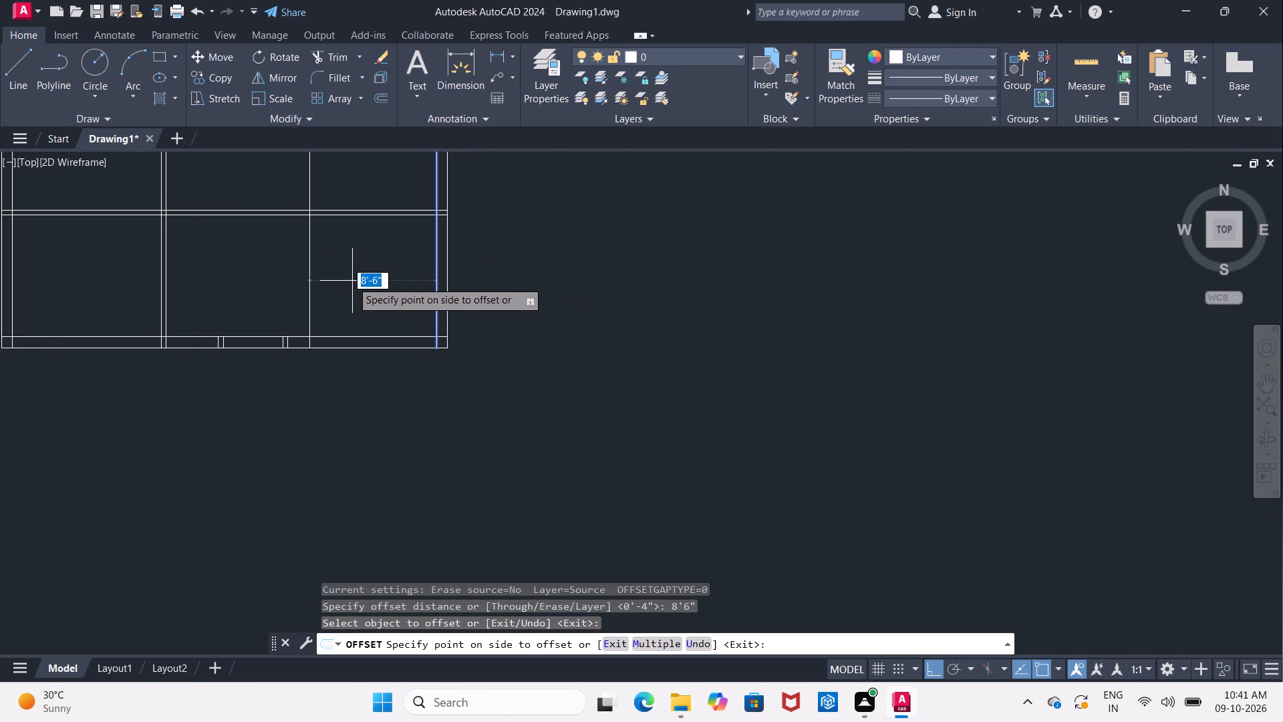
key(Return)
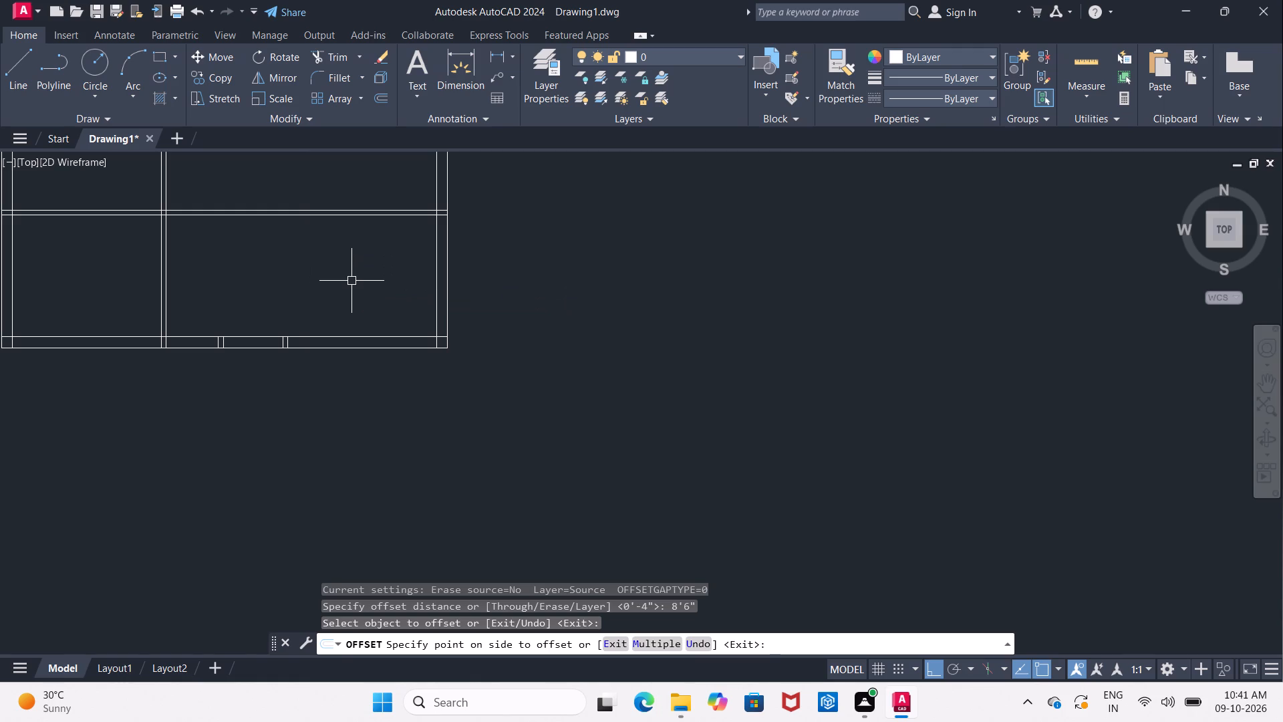
Offset the inner line of the right outer wall 8'6" to the left.
key(Return)
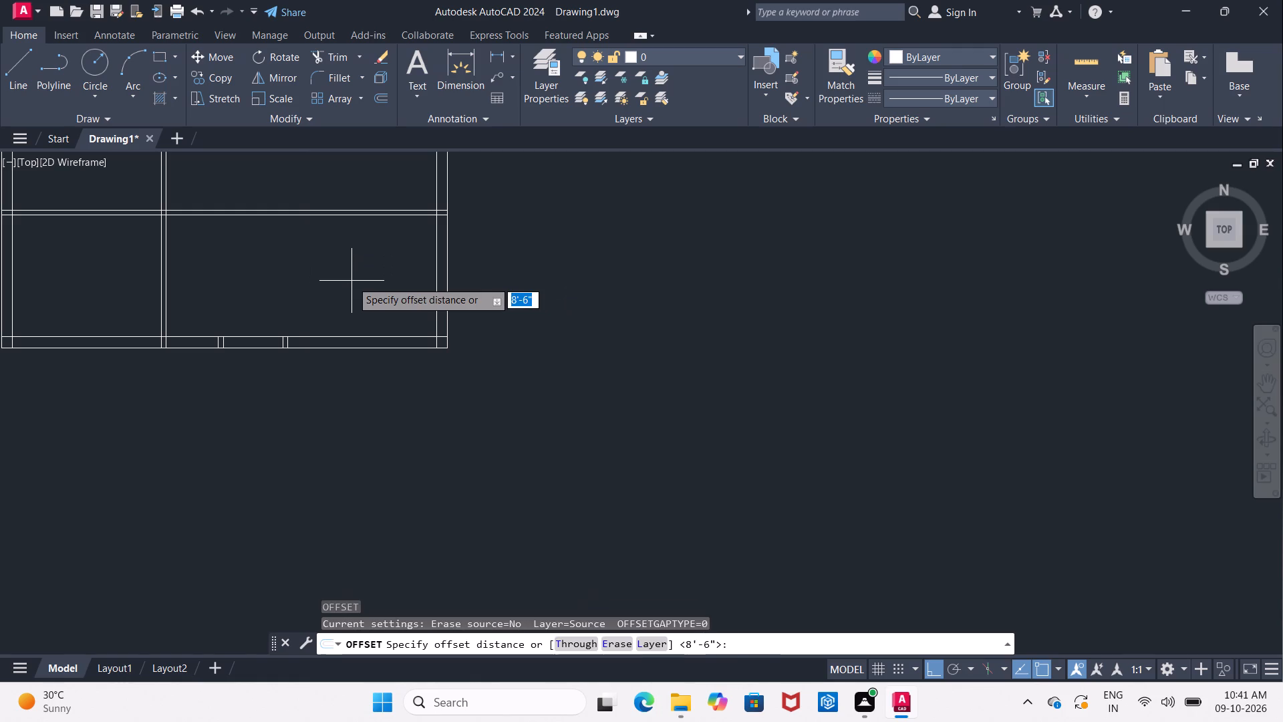
key(Return)
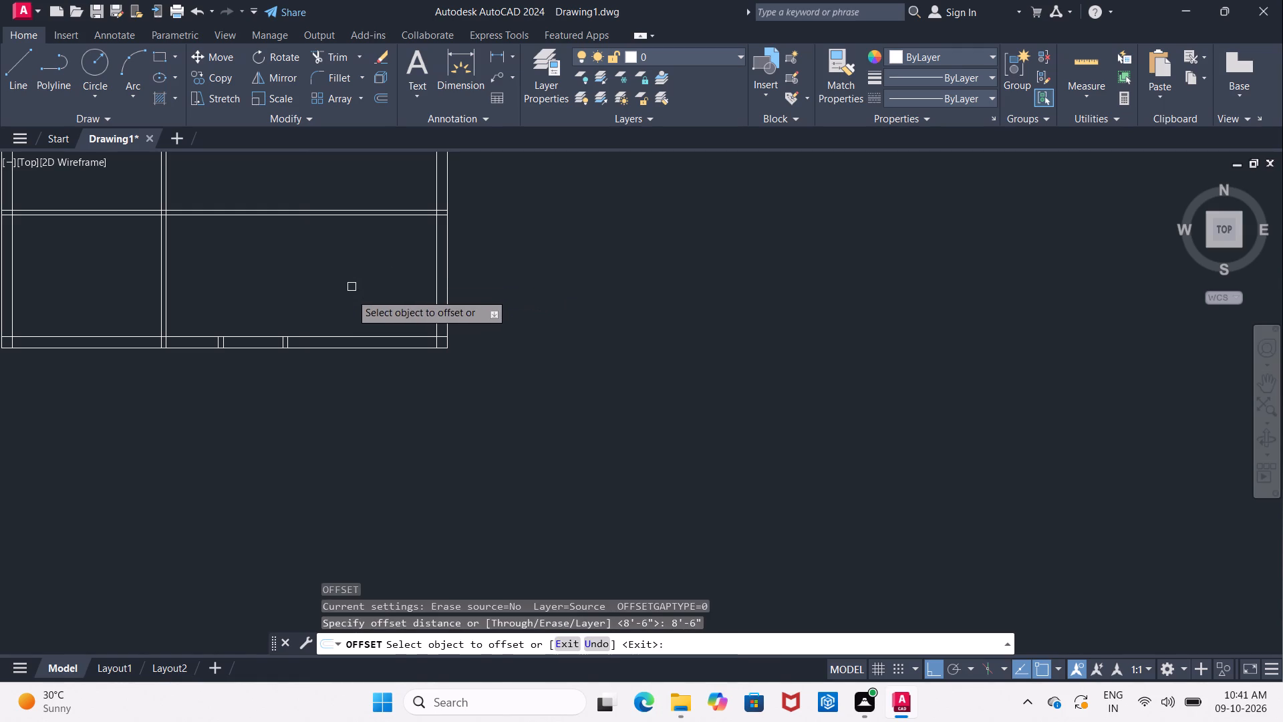
click(436, 283)
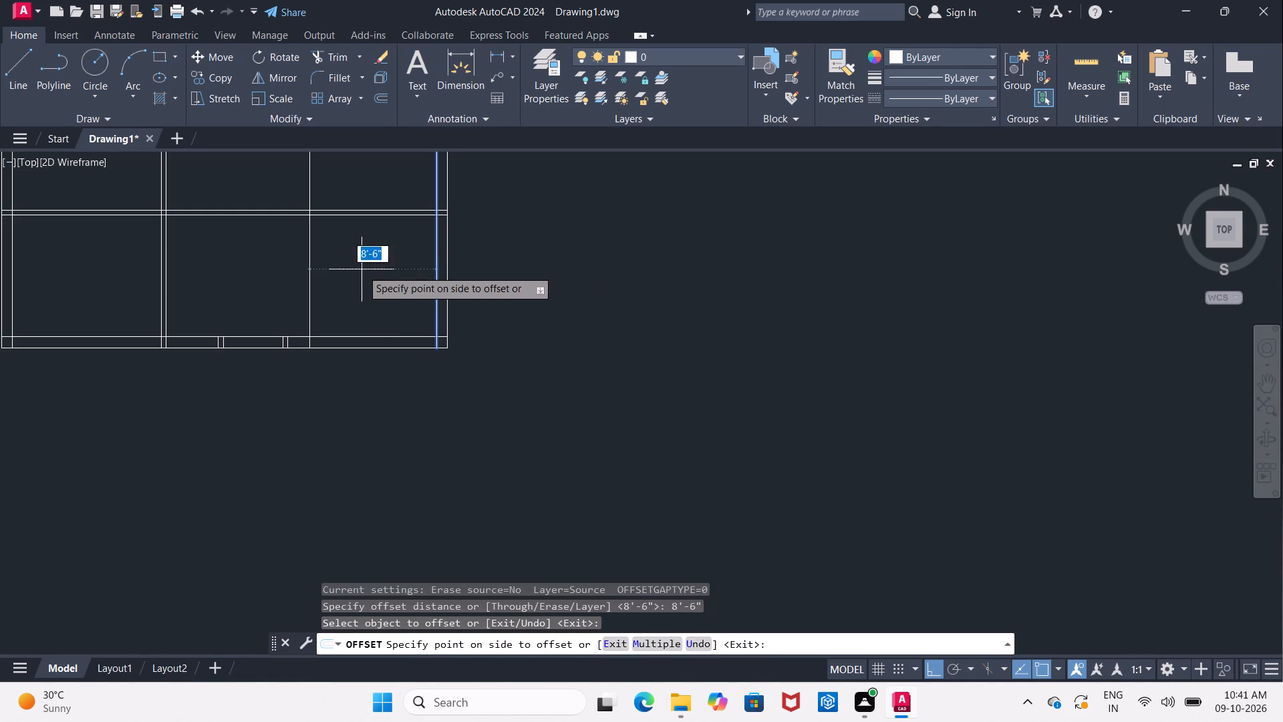
click(362, 269)
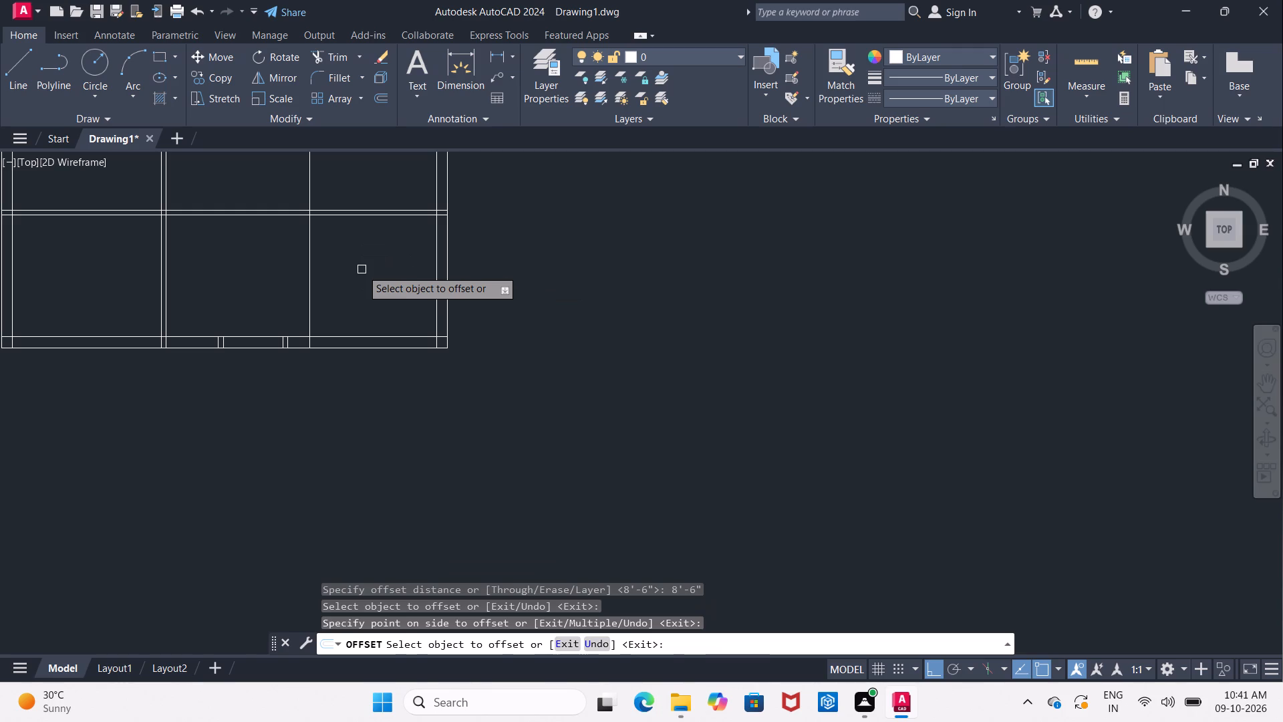
key(Return)
Offset the new vertical line 9" to the left to form the wall's thickness.
key(Return)
key(9)
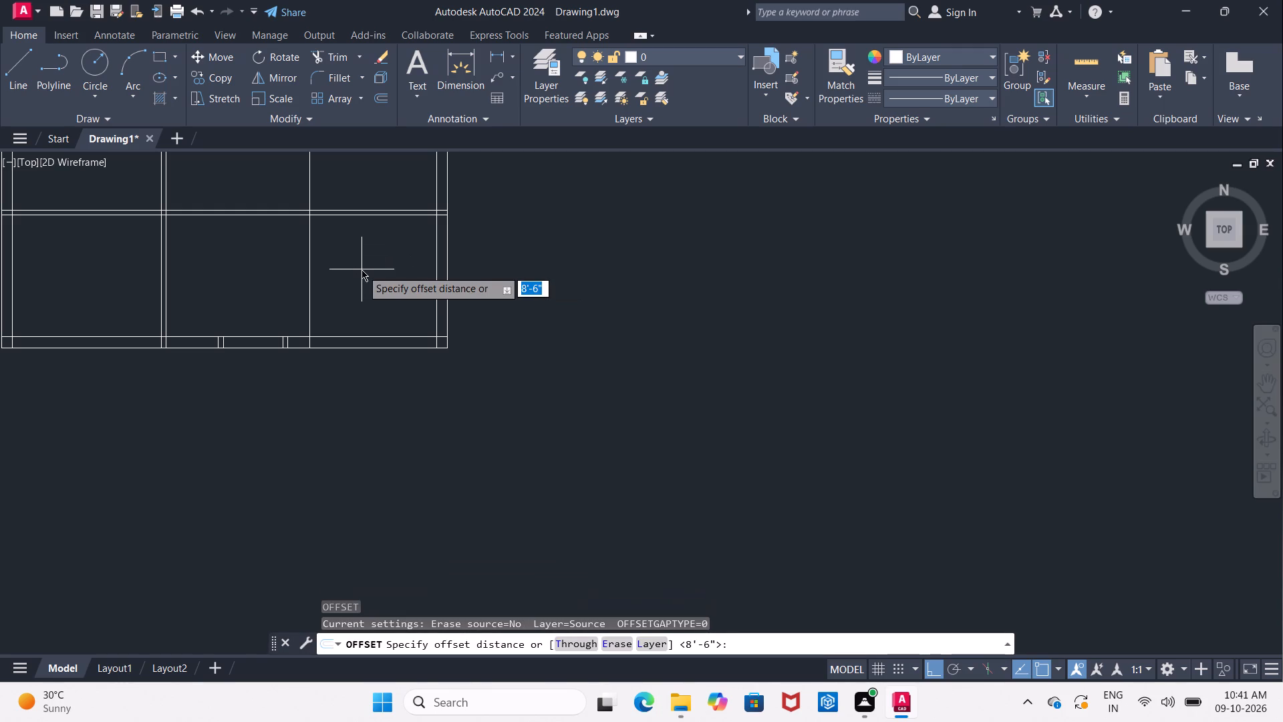
key(shift+quotedbl)
key(Return)
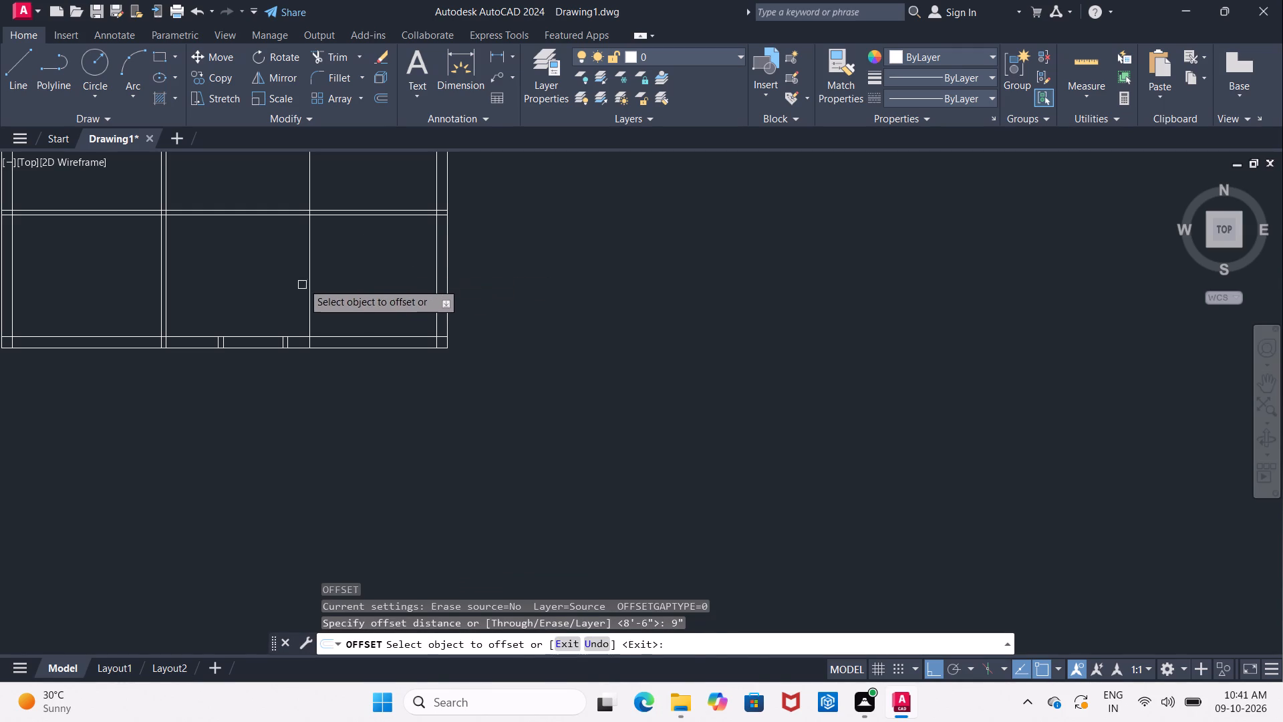
click(309, 271)
click(273, 269)
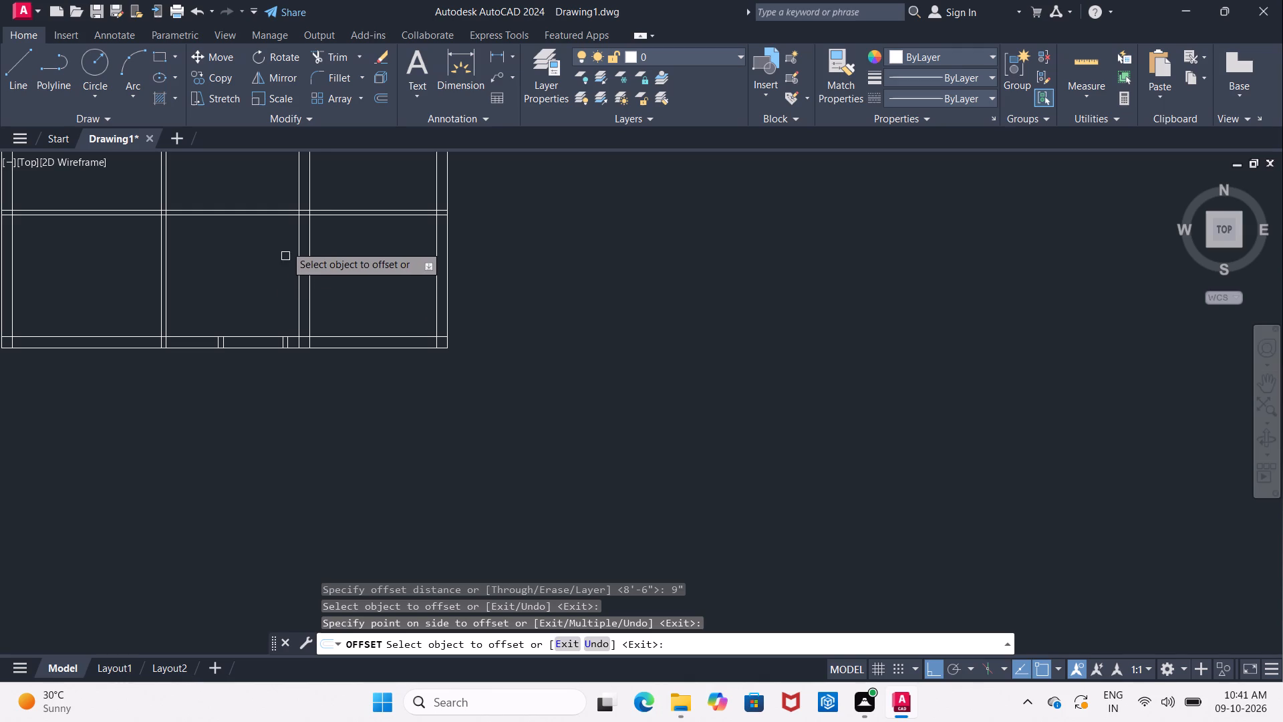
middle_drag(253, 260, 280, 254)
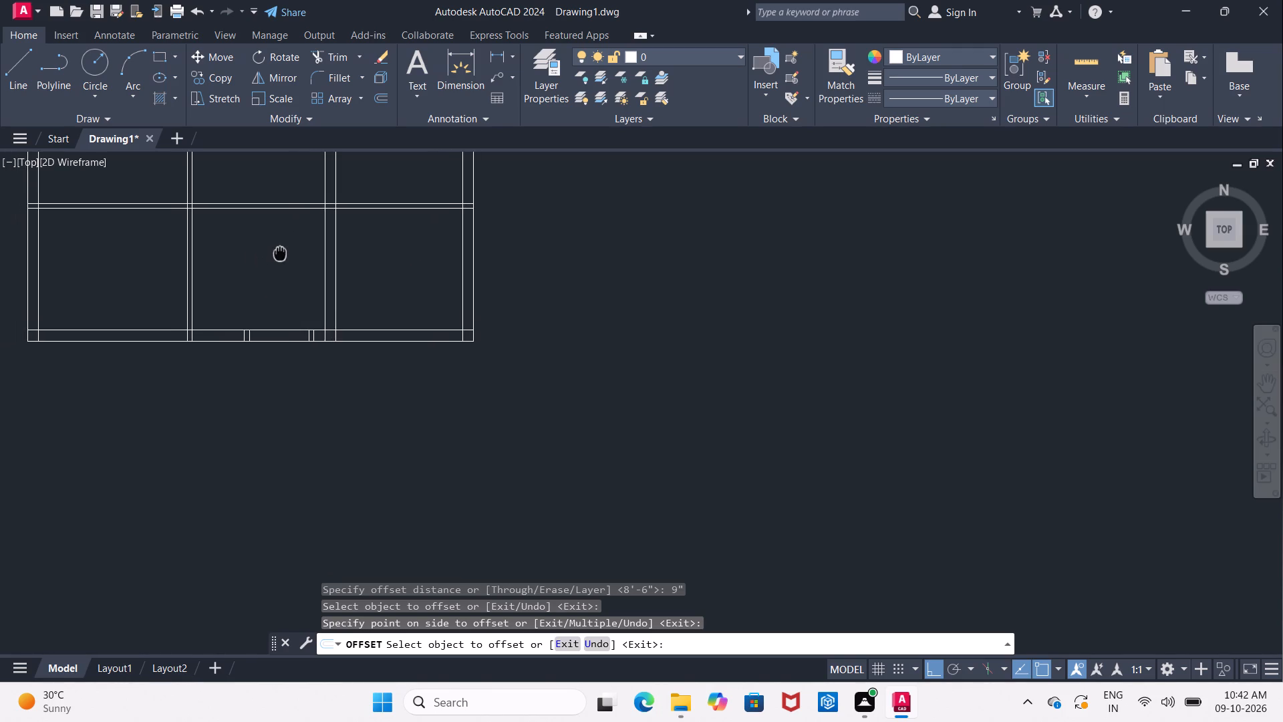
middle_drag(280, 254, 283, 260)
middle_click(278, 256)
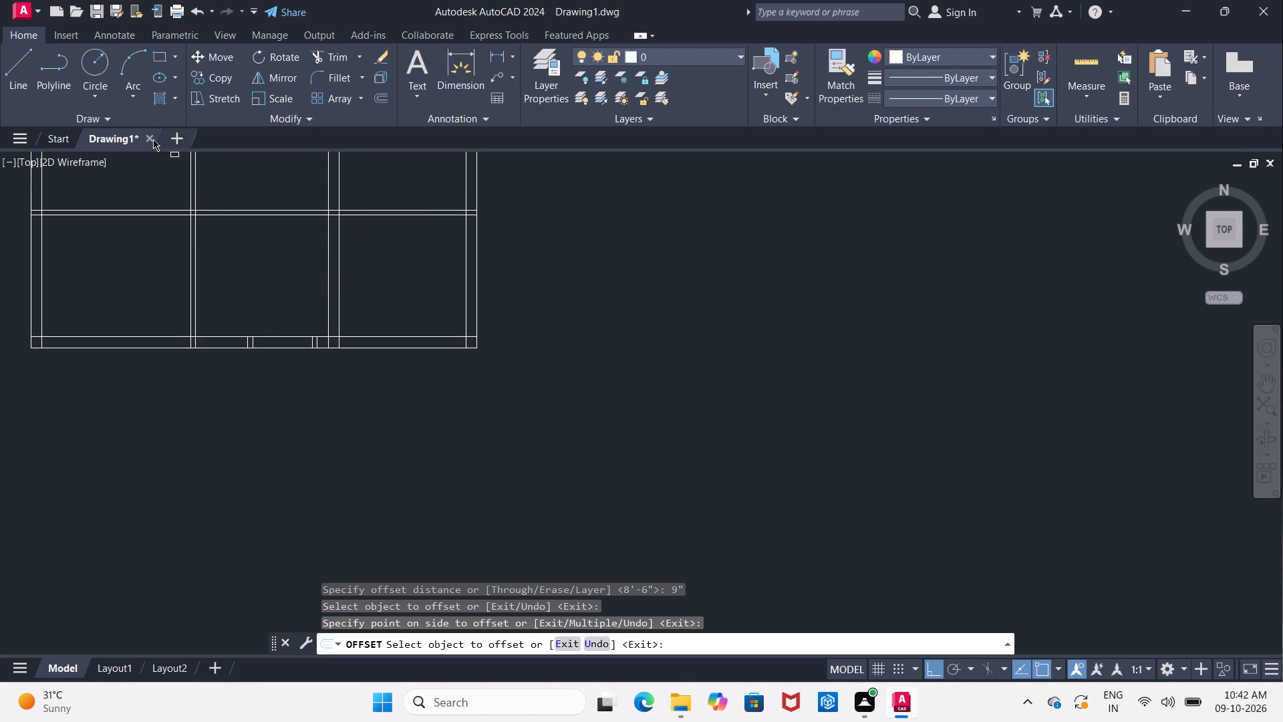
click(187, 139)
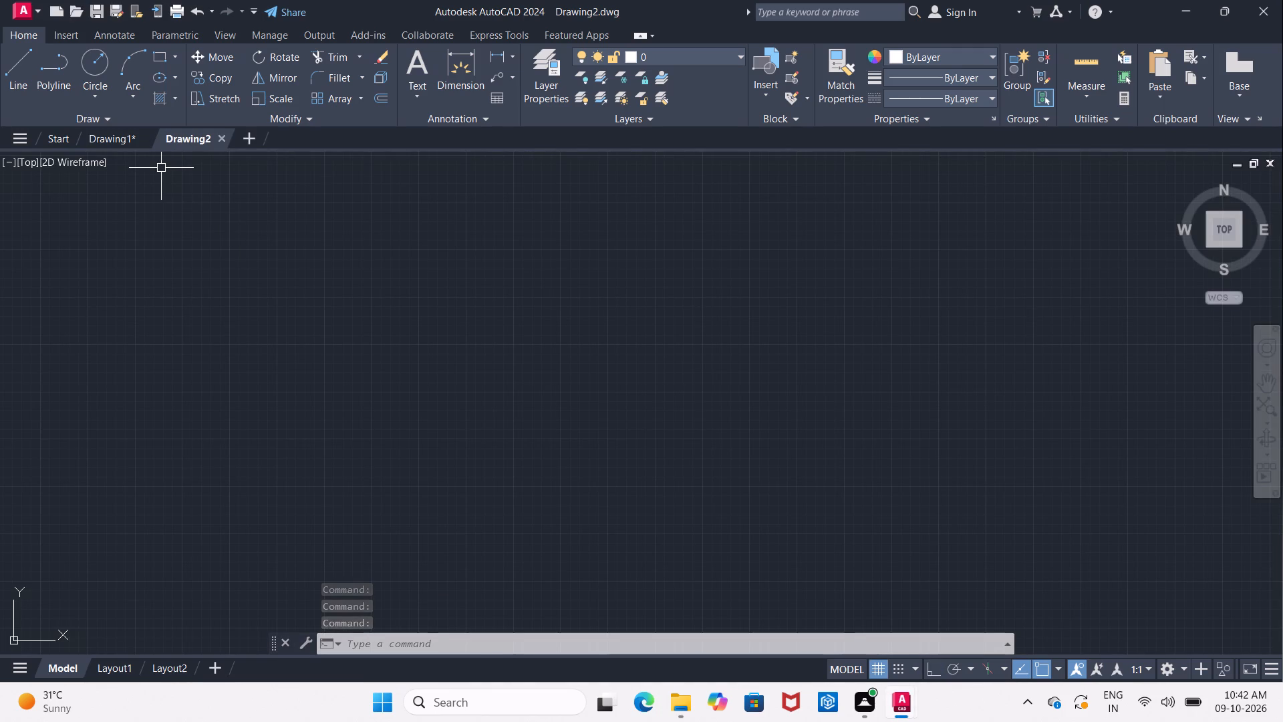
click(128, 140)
Examine the overall wall layout and the lower rooms of the floor plan.
middle_drag(155, 192, 156, 192)
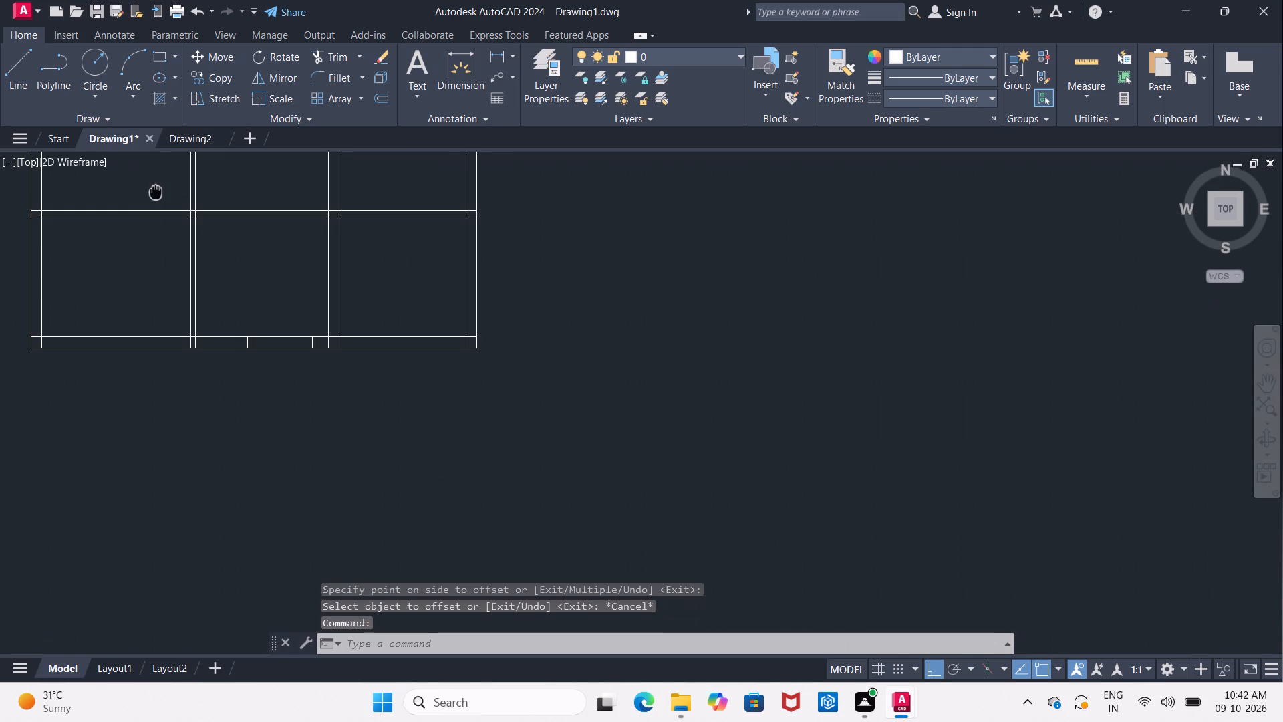
middle_drag(156, 192, 176, 281)
scroll(176, 281, down, 2)
middle_drag(176, 281, 174, 334)
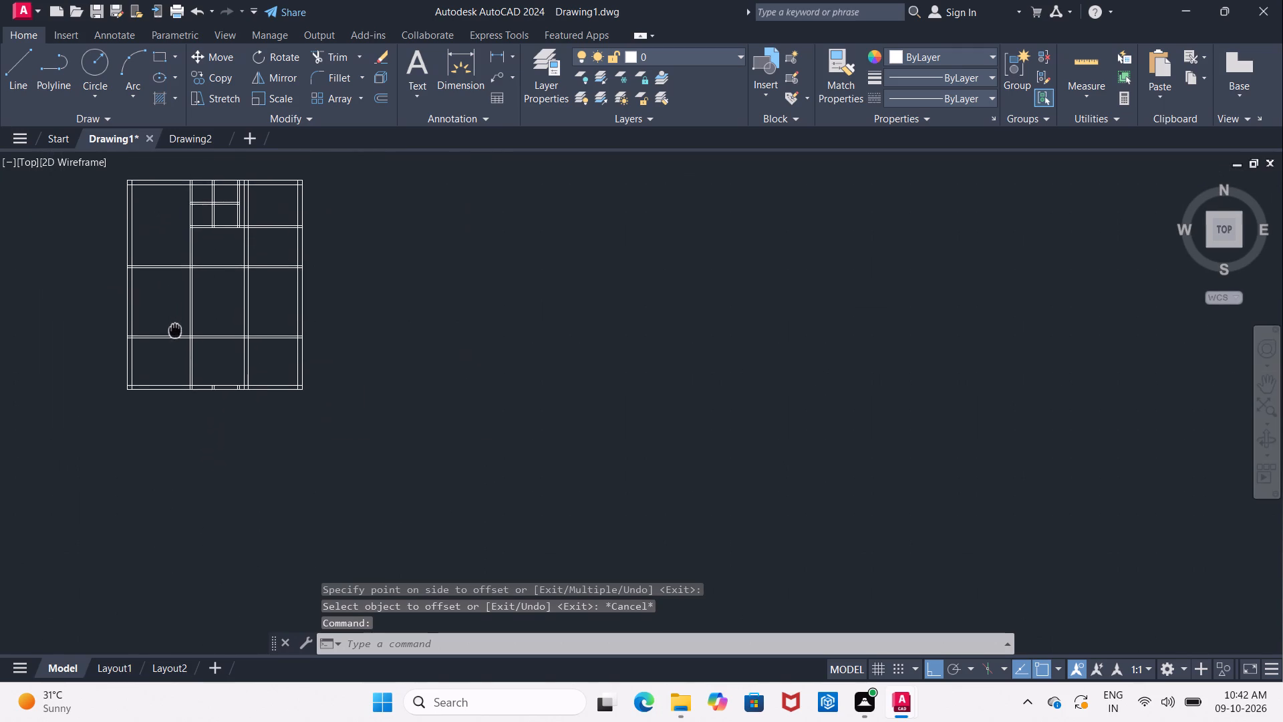
middle_drag(174, 334, 174, 333)
scroll(209, 315, up, 1)
middle_drag(209, 315, 217, 274)
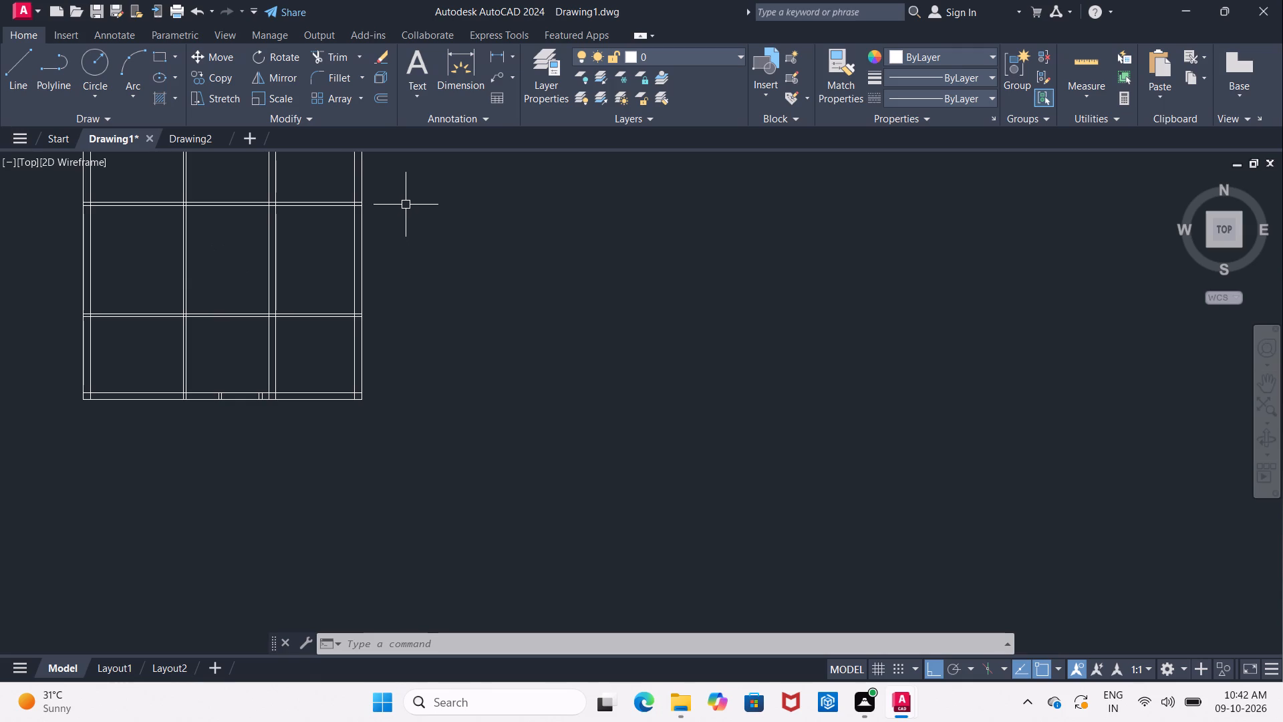
middle_drag(225, 261, 229, 265)
middle_drag(229, 265, 261, 183)
scroll(358, 280, up, 2)
middle_drag(354, 273, 353, 304)
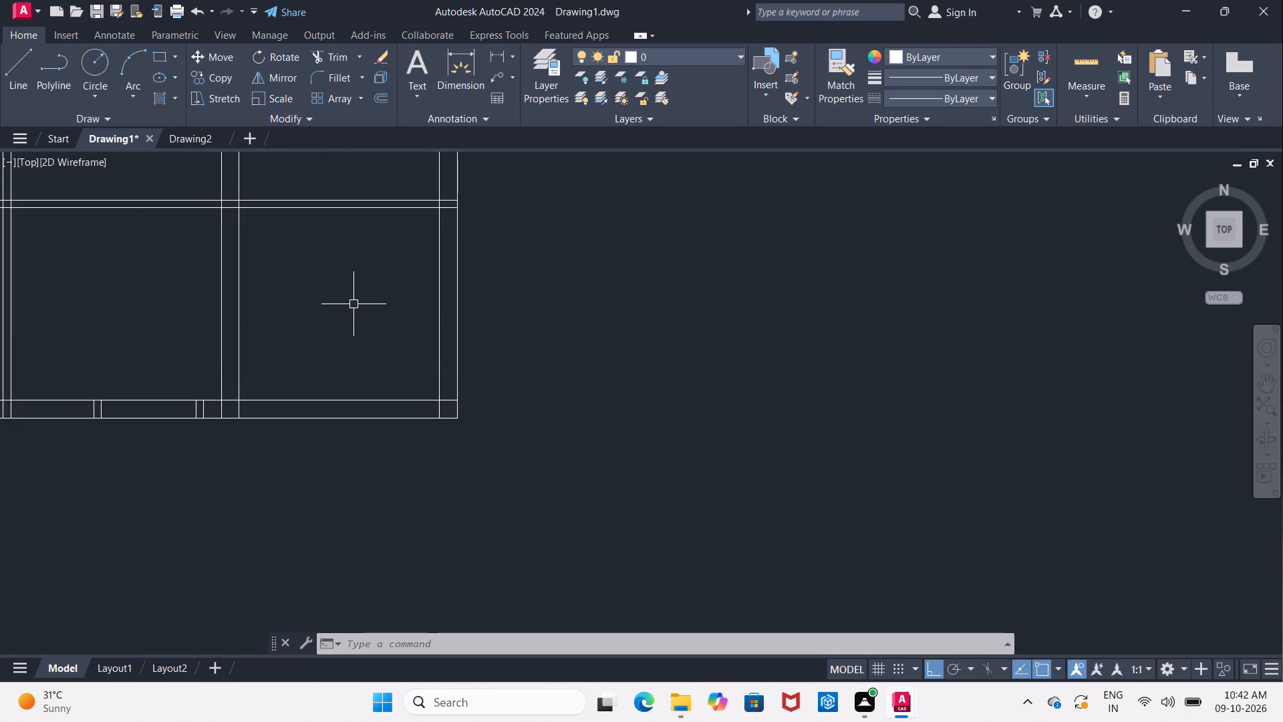
key(Escape)
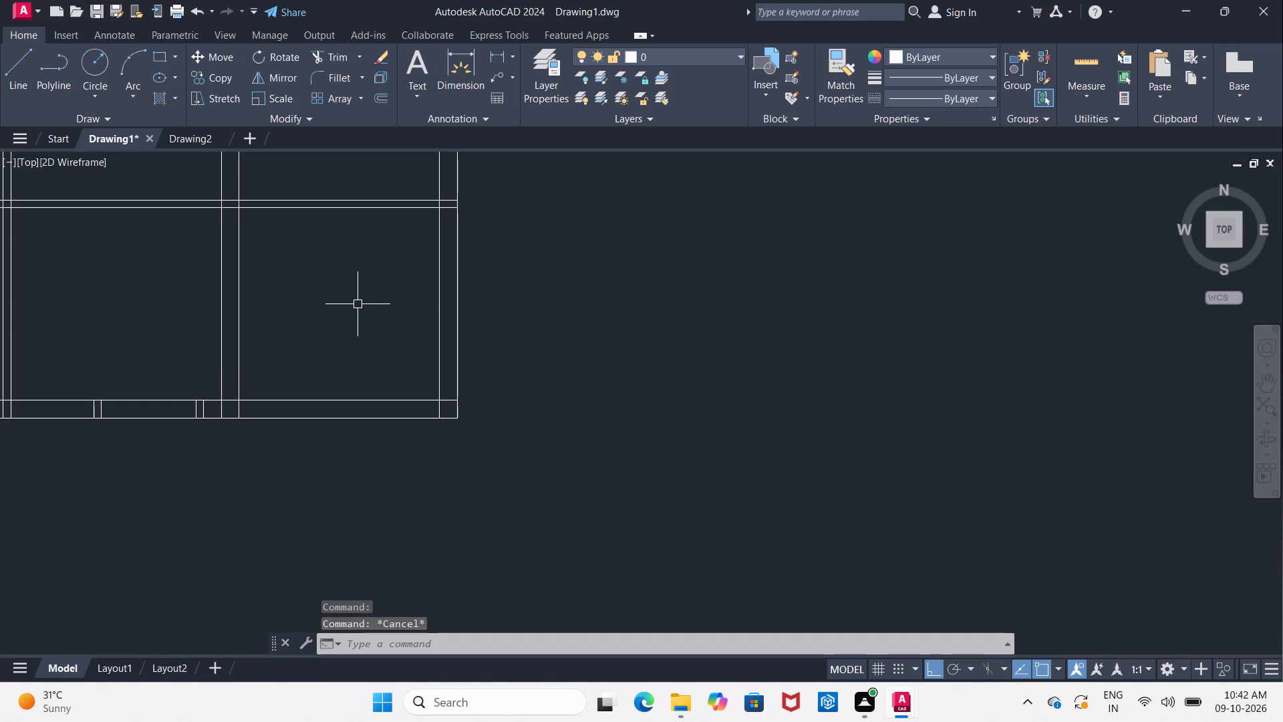
Offset the left line of the new 9" vertical wall 7' to the left.
key(o)
key(Return)
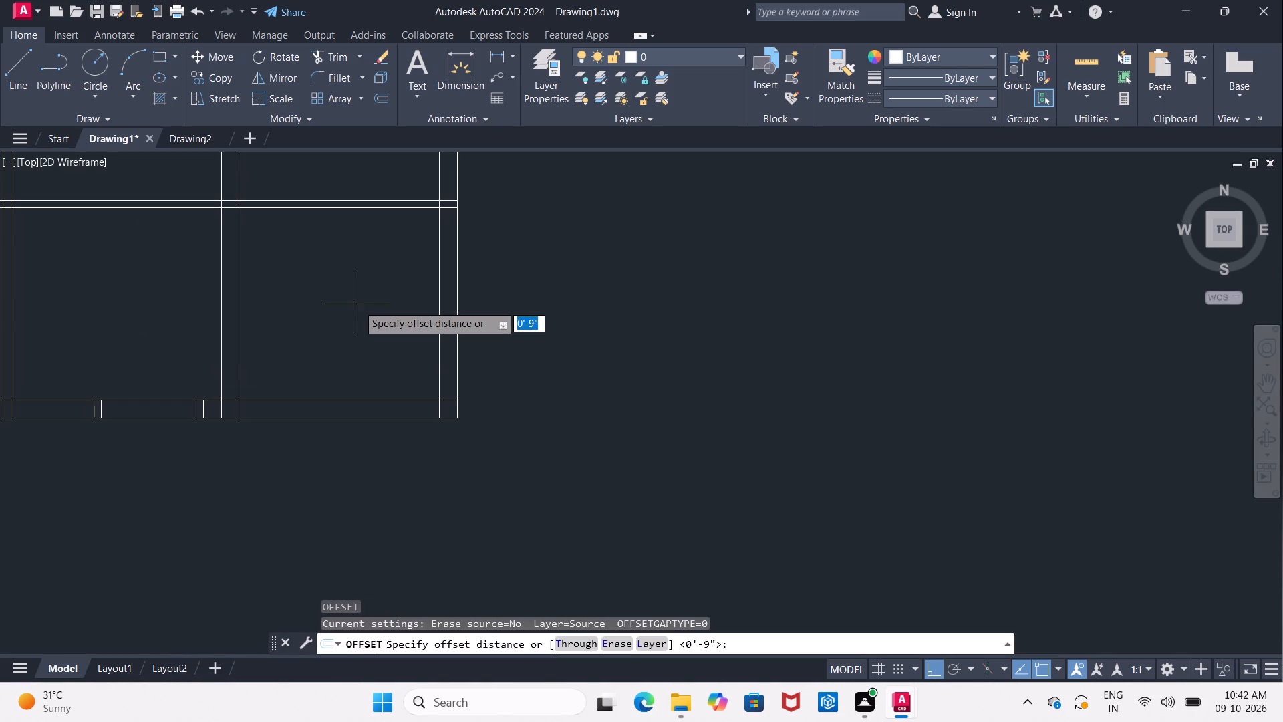
text(7')
key(Return)
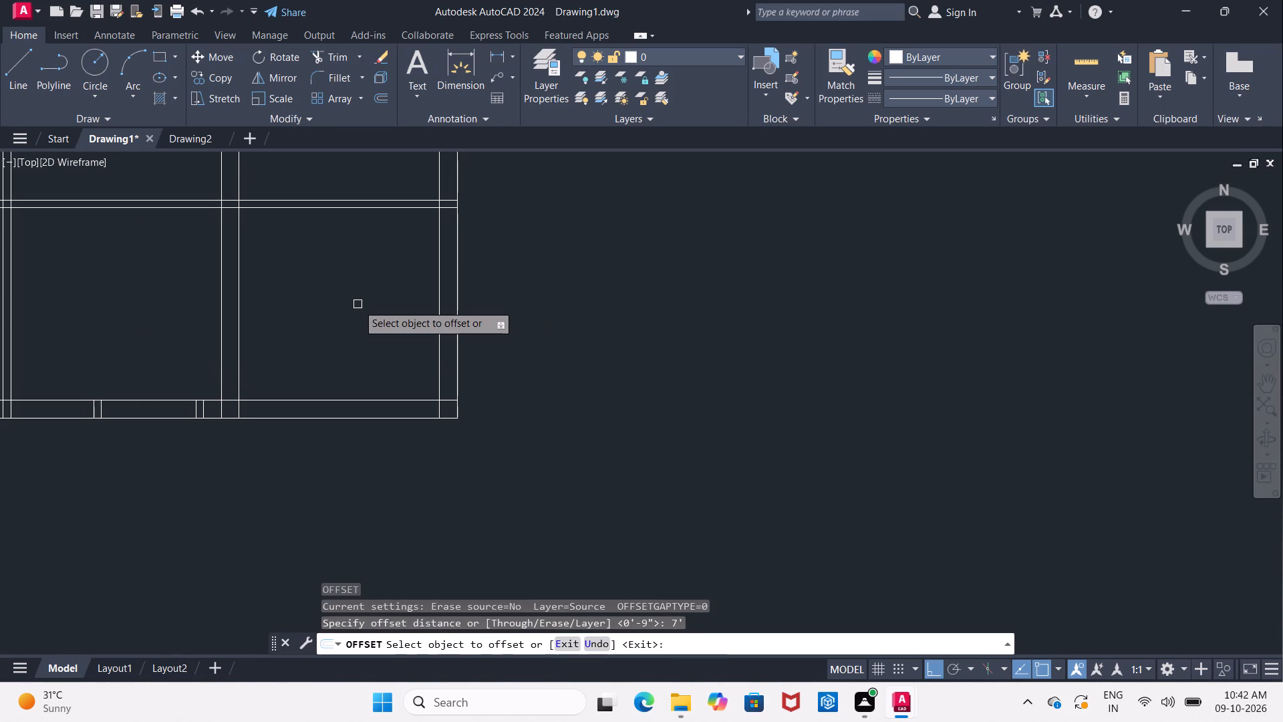
scroll(418, 318, down, 1)
middle_drag(349, 303, 376, 299)
click(321, 290)
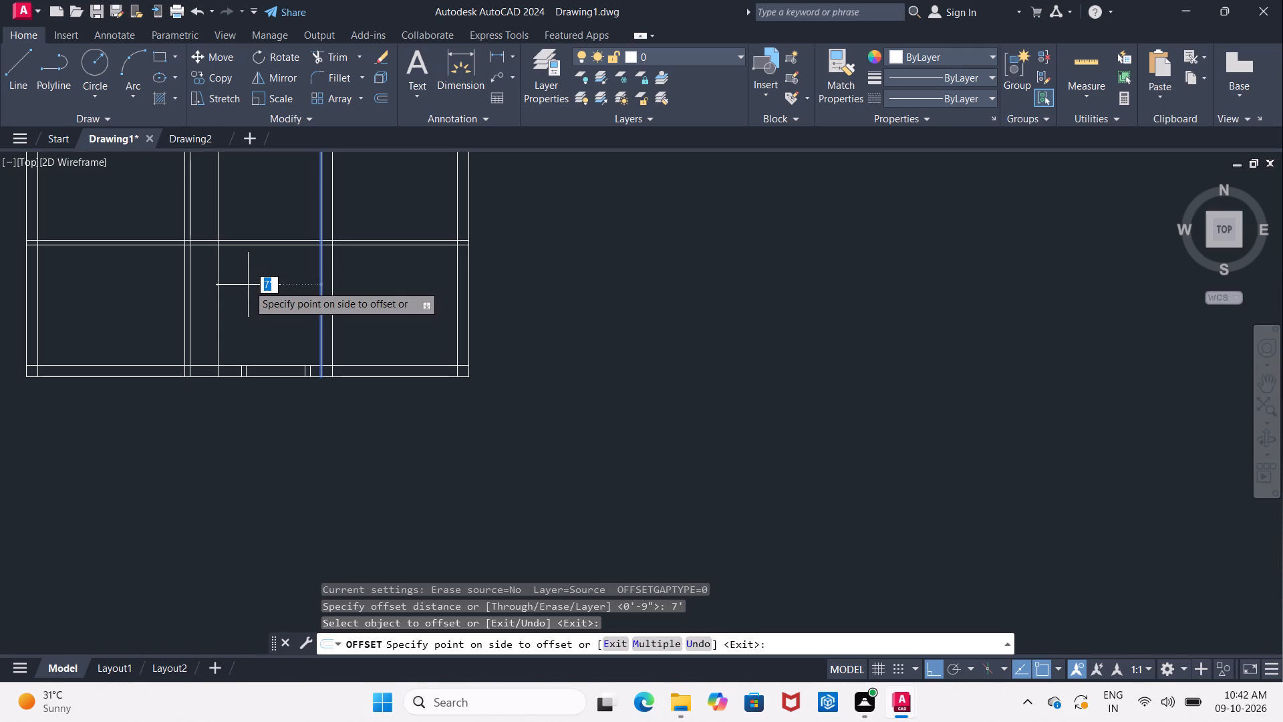
click(248, 285)
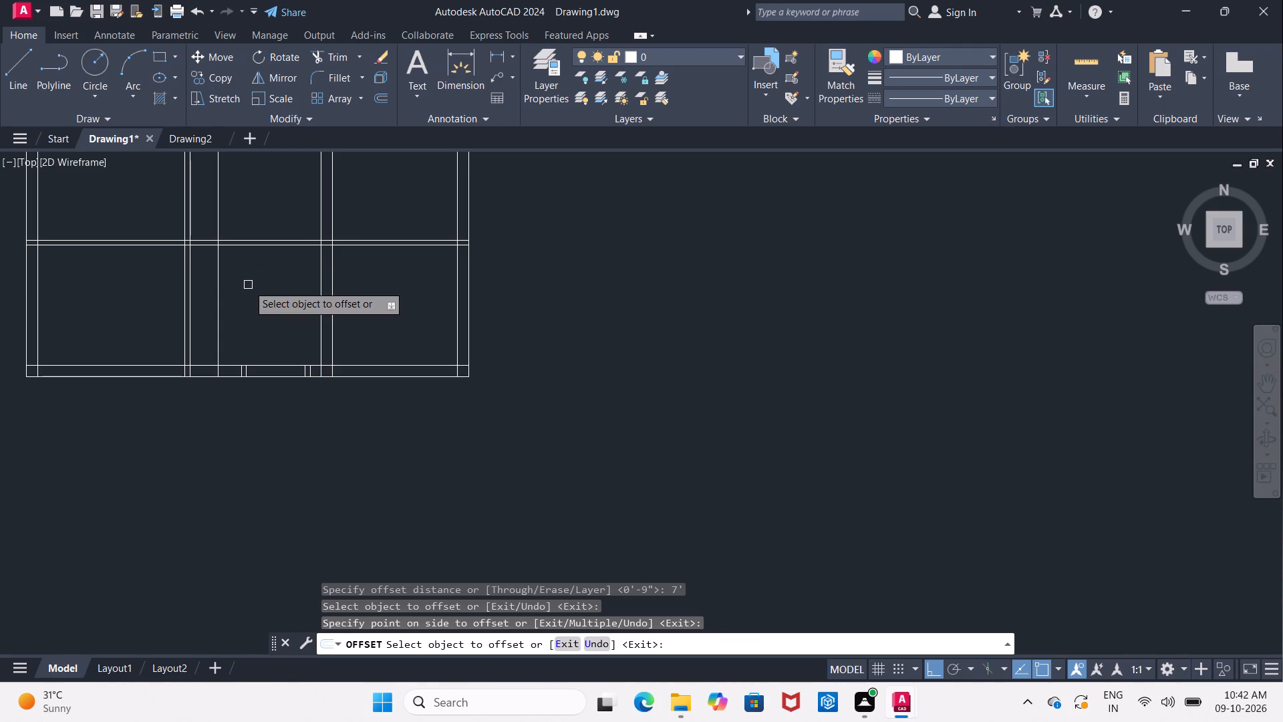
key(Return)
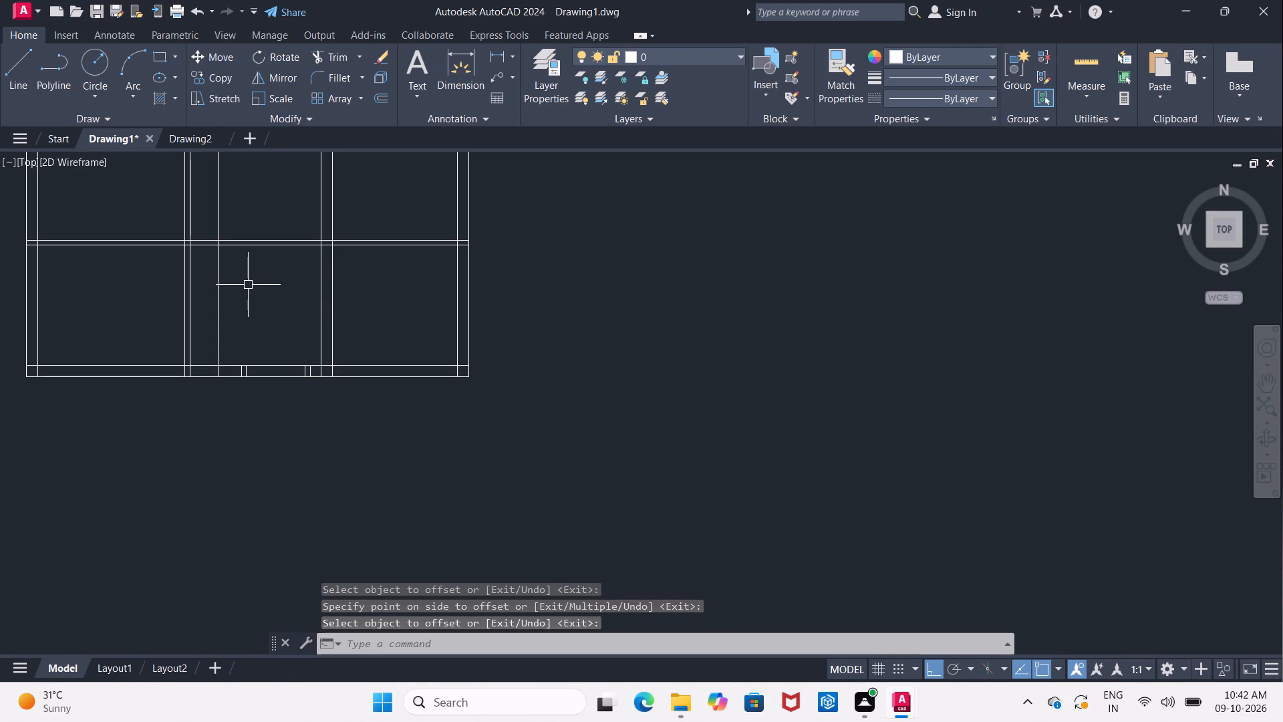
Offset the new vertical line 4" to the left to form the partition's thickness.
key(Return)
text(4")
key(Return)
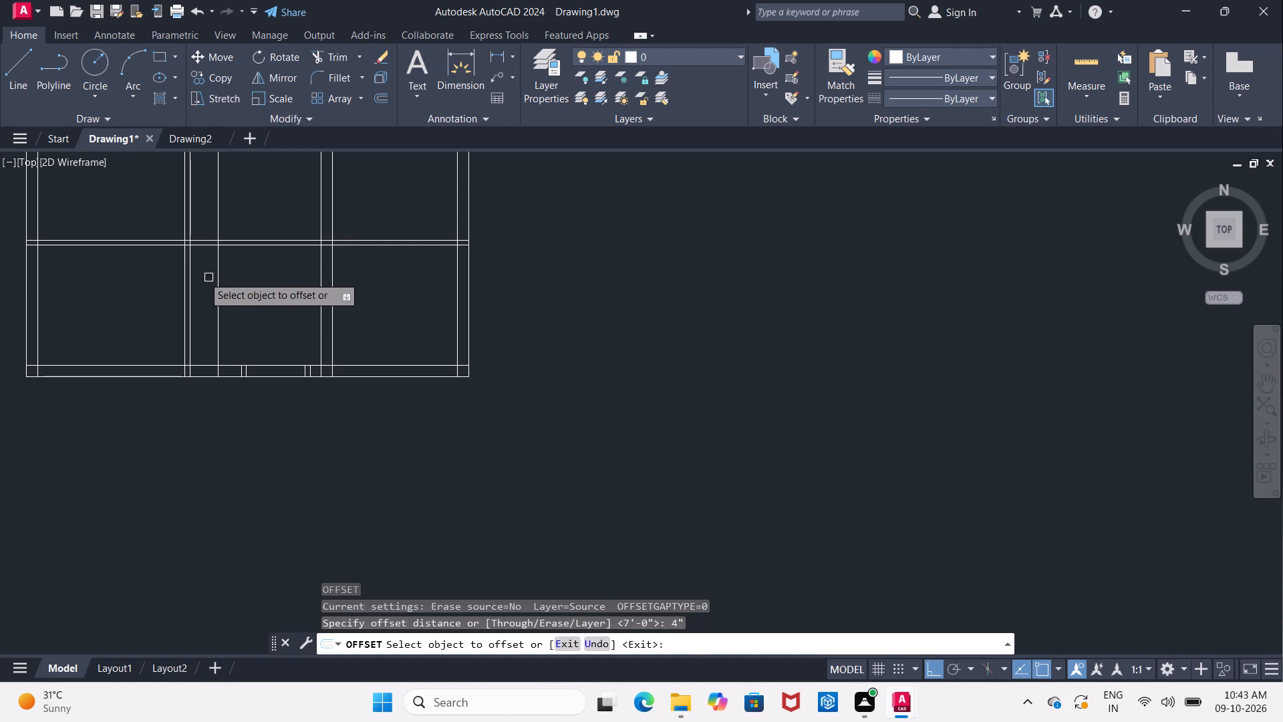
click(217, 293)
click(194, 287)
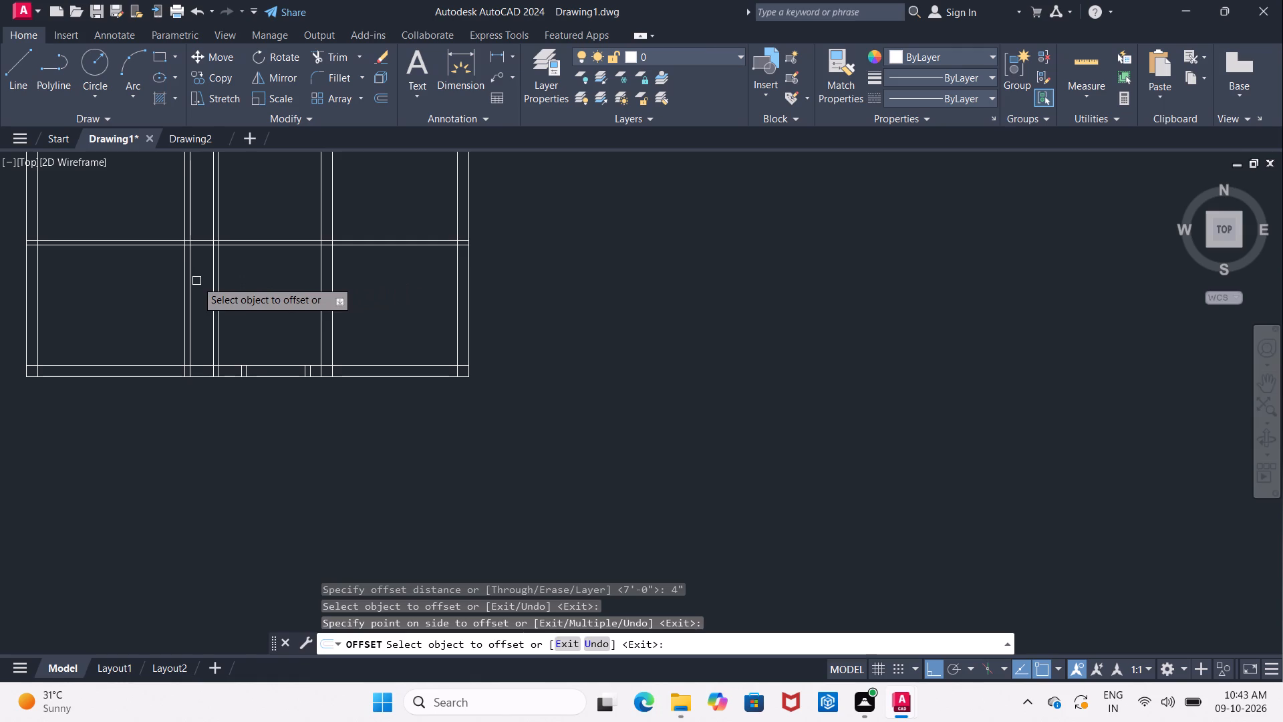
key(Escape)
Trim both lines of the older left vertical partition between the lower full-width horizontal partition and the bottom outer wall.
text(tr)
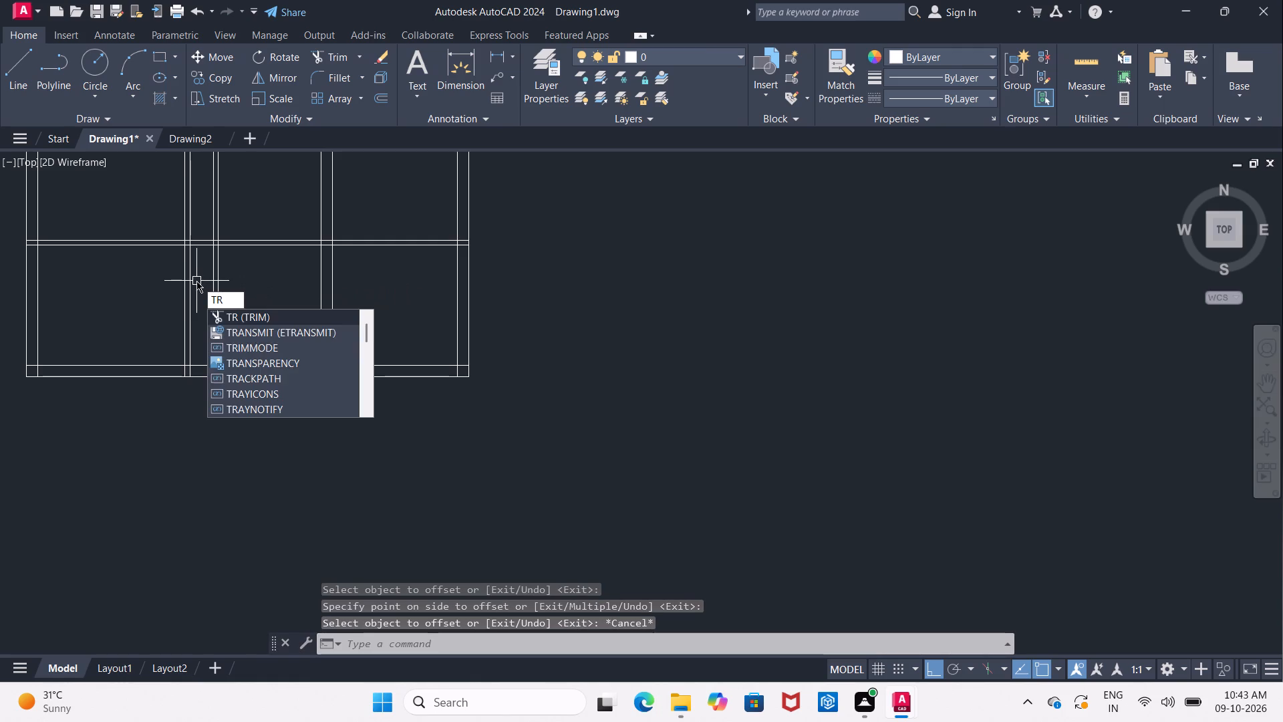
key(Return)
key(Return)
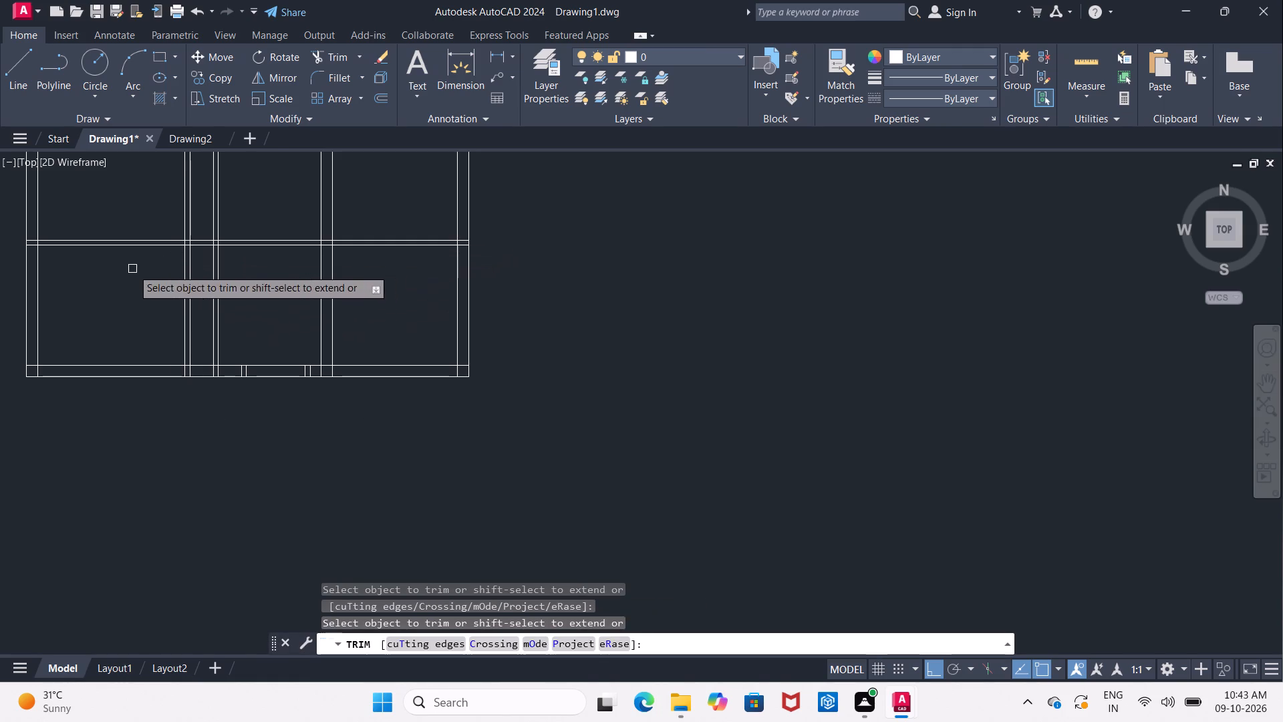
click(132, 269)
click(186, 311)
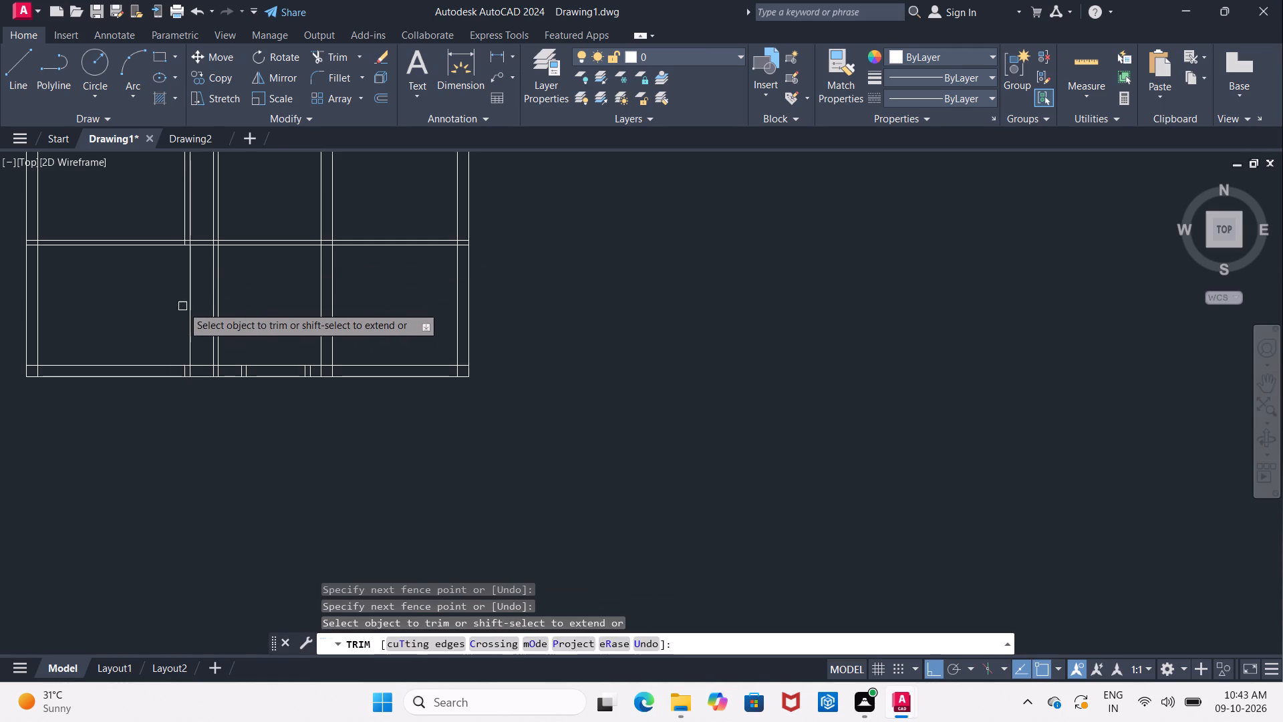
click(187, 308)
key(Escape)
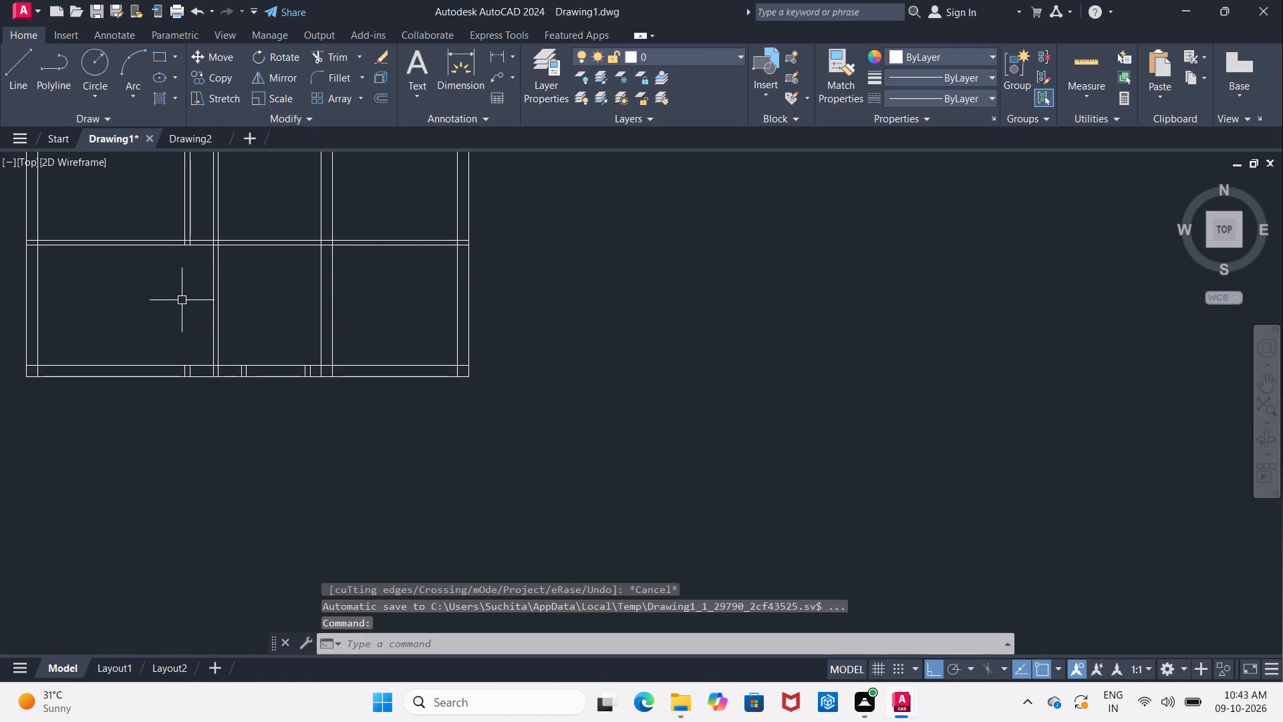
Offset the inner line of the left outer wall 10' to the right.
key(o)
key(Return)
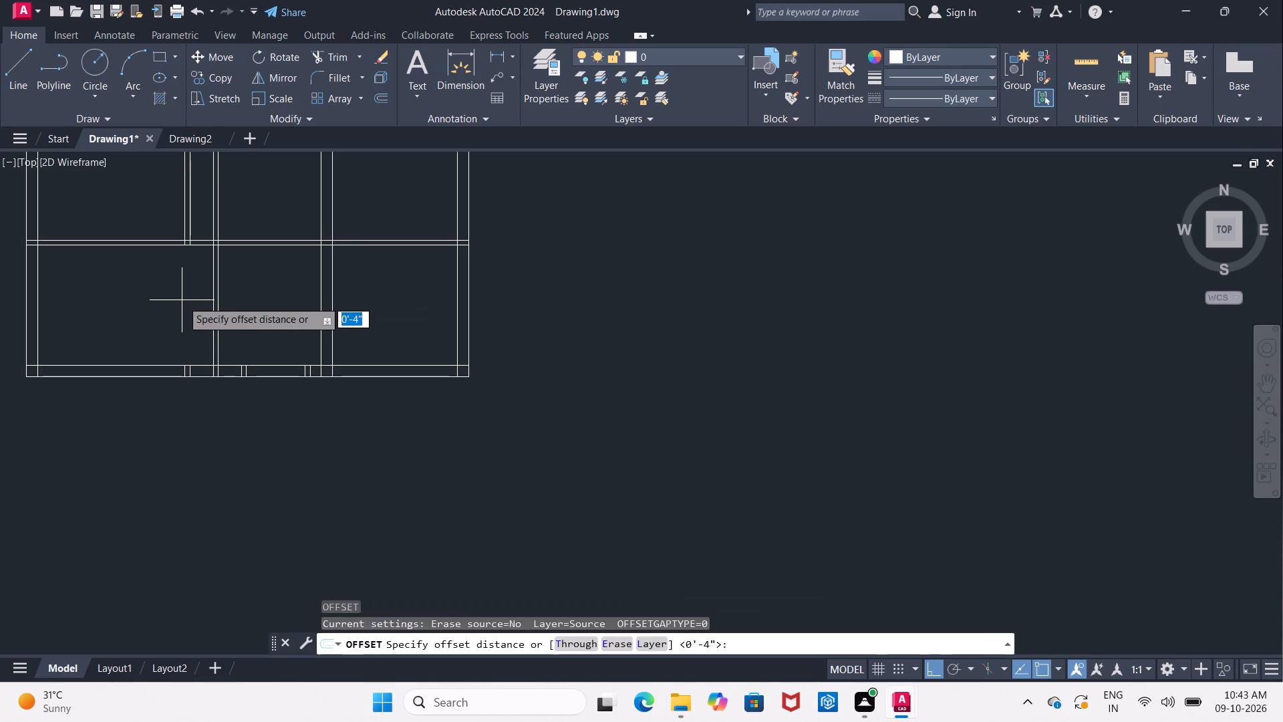
text(10')
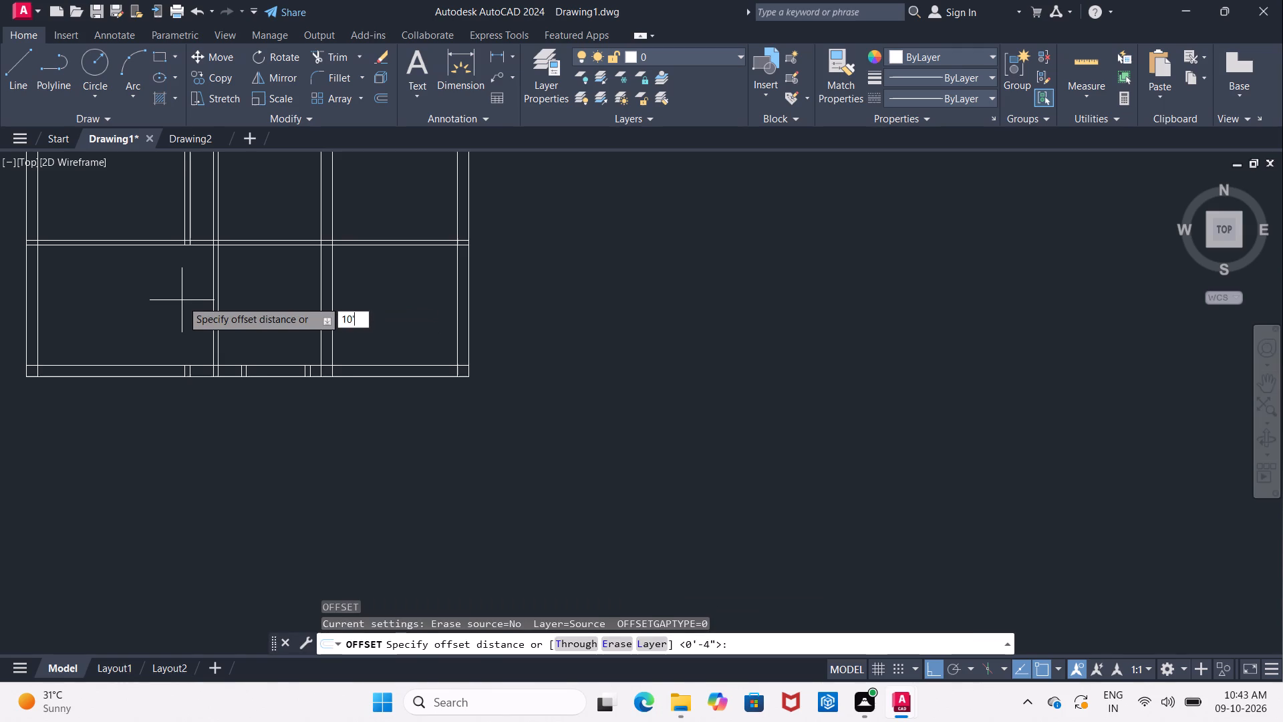
key(Return)
click(39, 322)
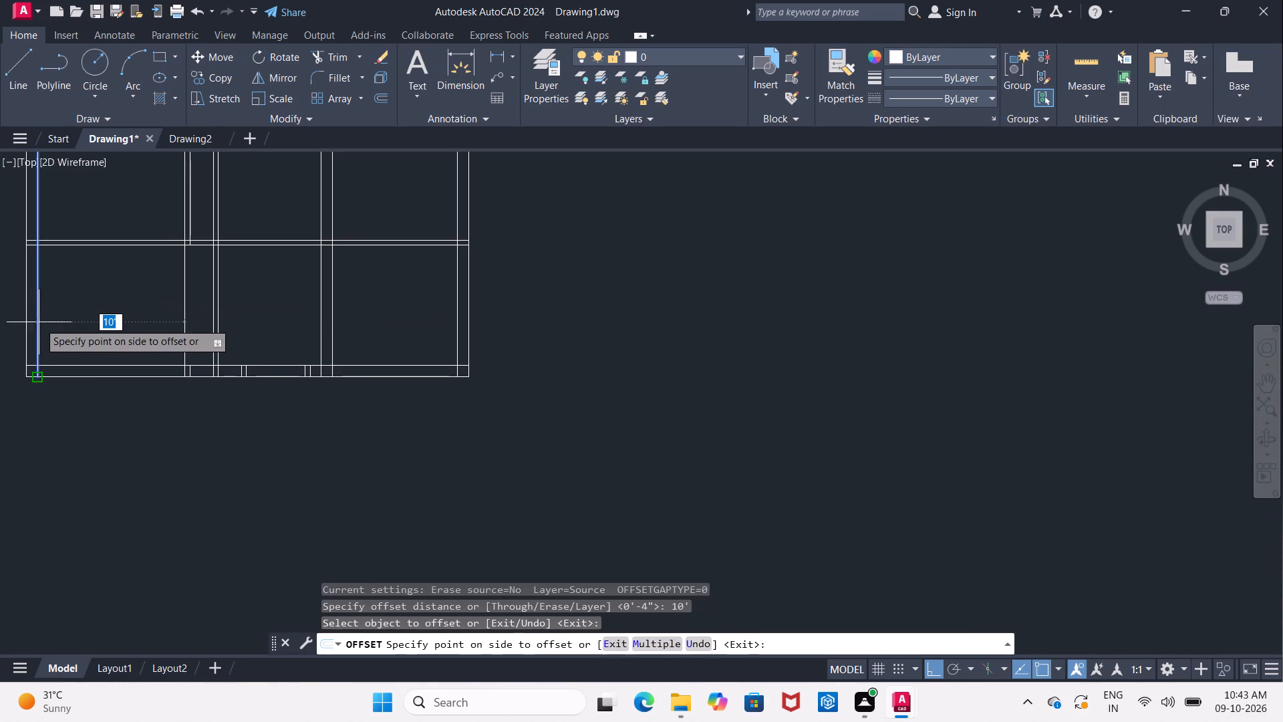
click(144, 332)
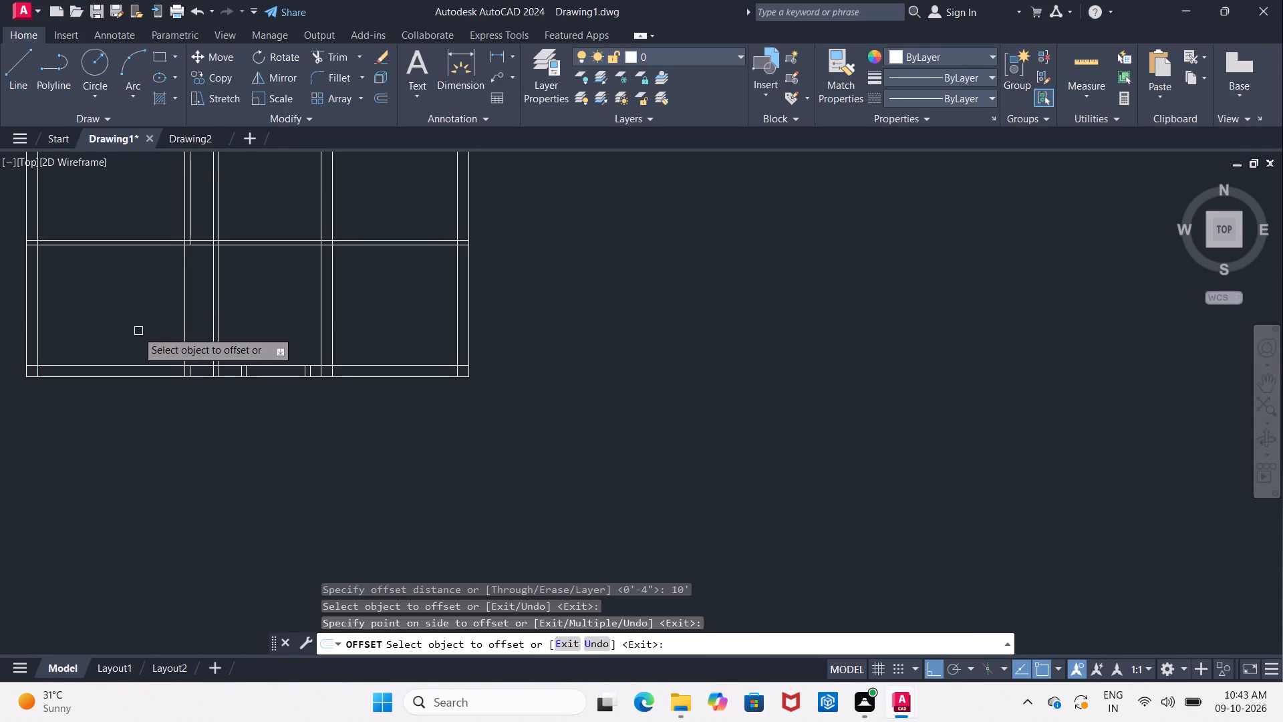
key(Return)
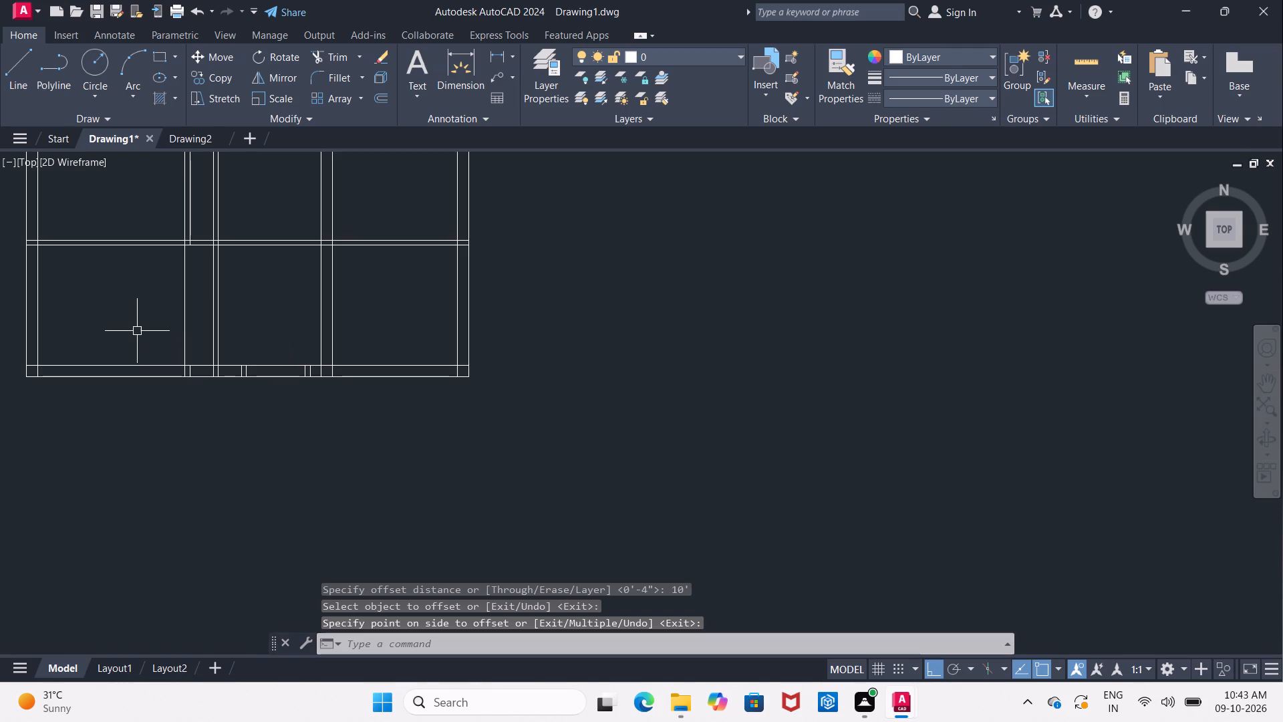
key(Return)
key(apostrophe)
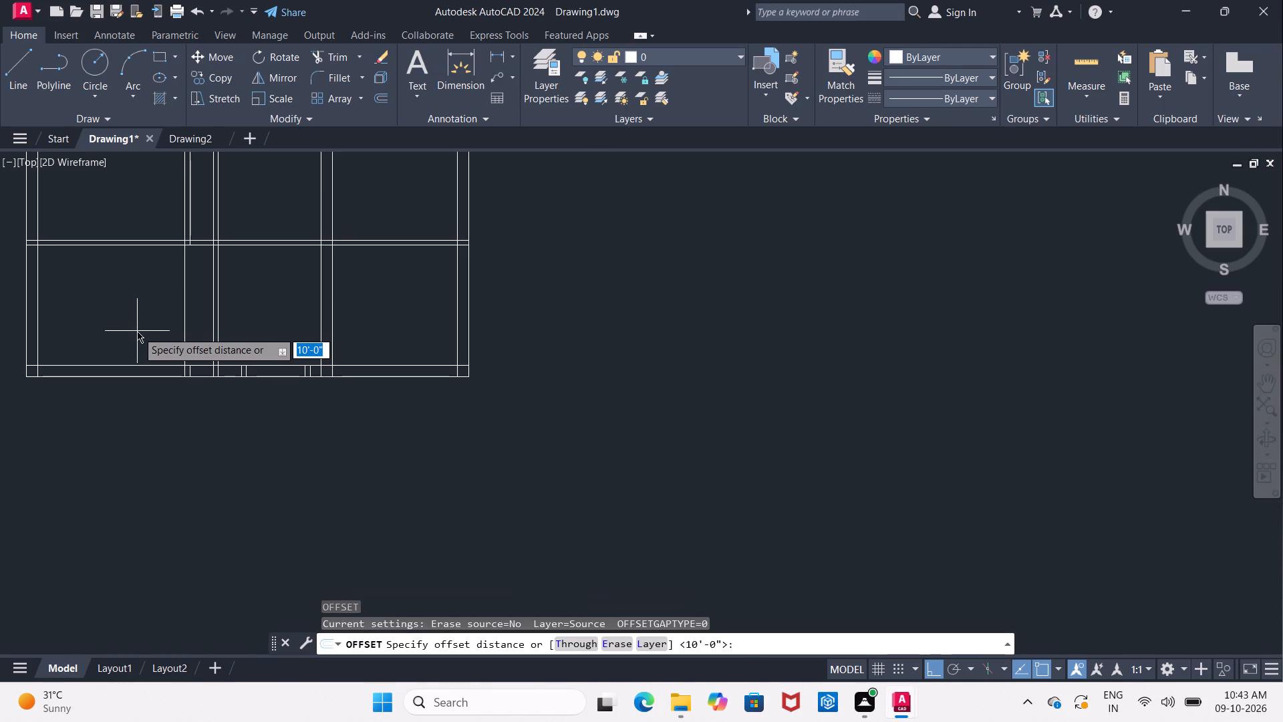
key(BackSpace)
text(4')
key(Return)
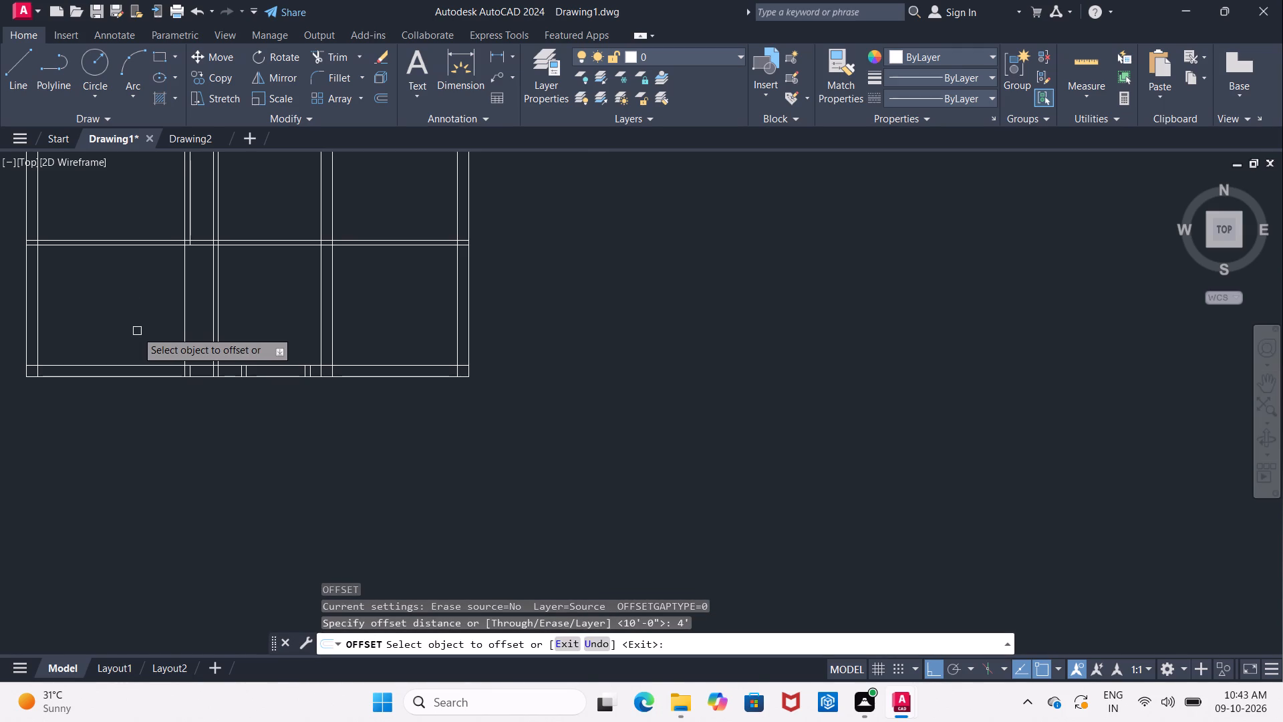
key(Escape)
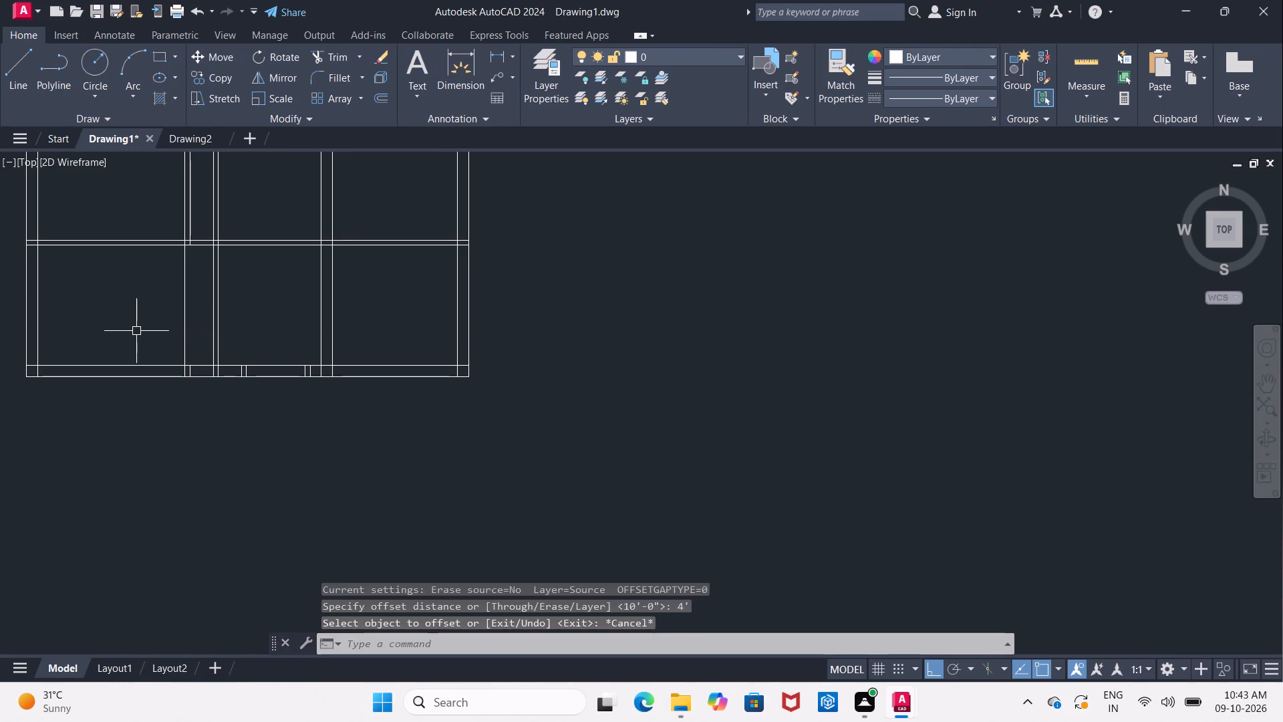
Offset the new vertical line in the bottom-left bay 4" to the right to form the partition's thickness.
key(o)
key(Return)
key(4)
key(shift+quotedbl)
key(Return)
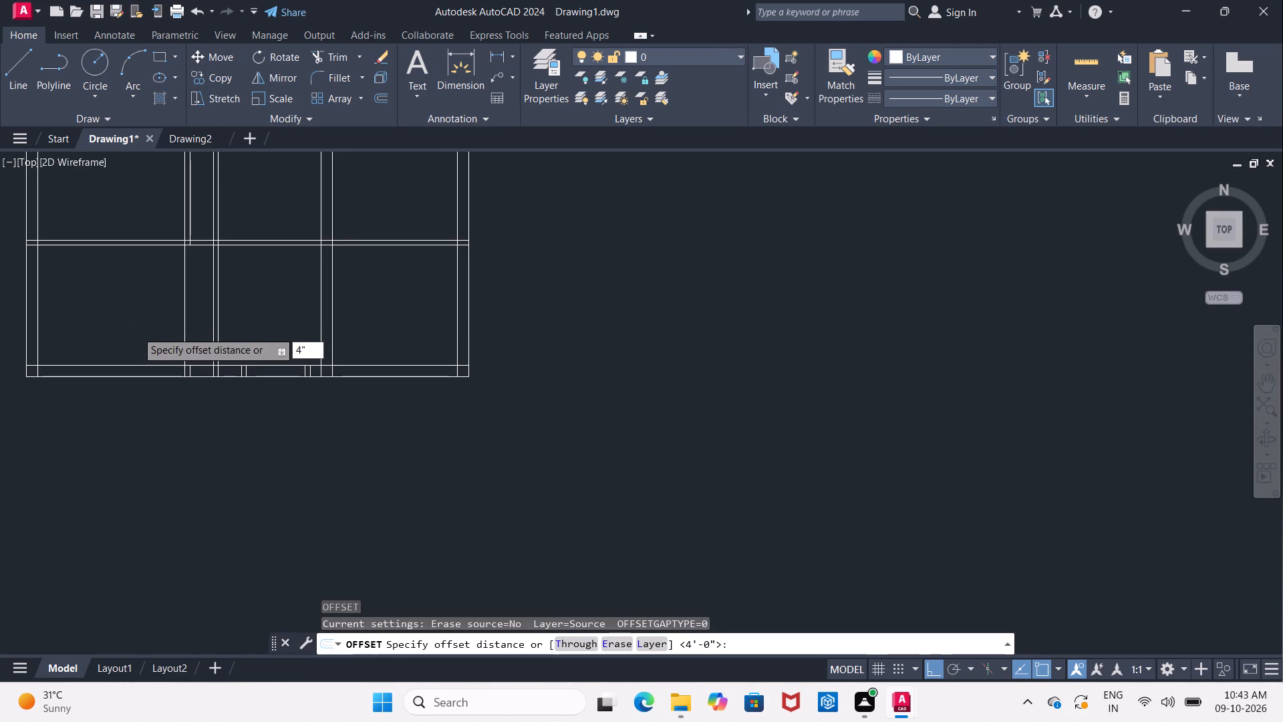
click(183, 330)
click(210, 336)
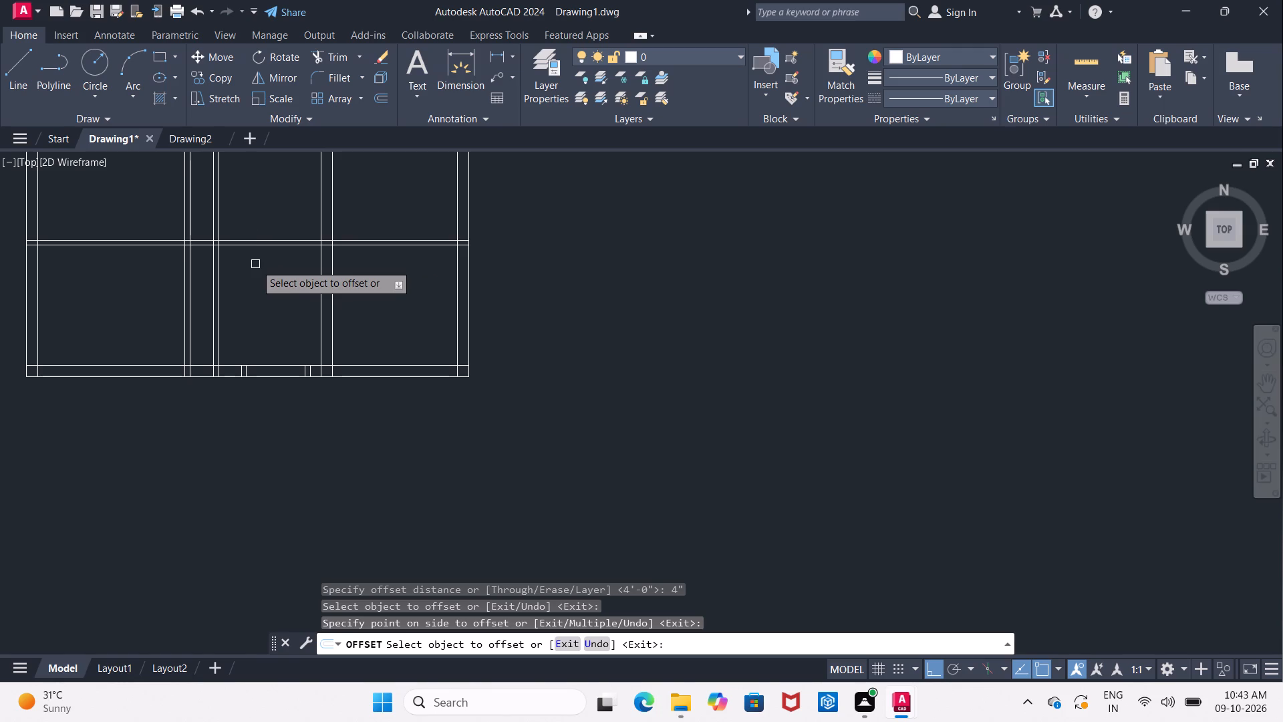
key(Escape)
Trim both lines of the 9" vertical wall and of the adjacent partition between the lower full-width horizontal partition and the bottom outer wall.
text(tr)
key(Return)
key(Return)
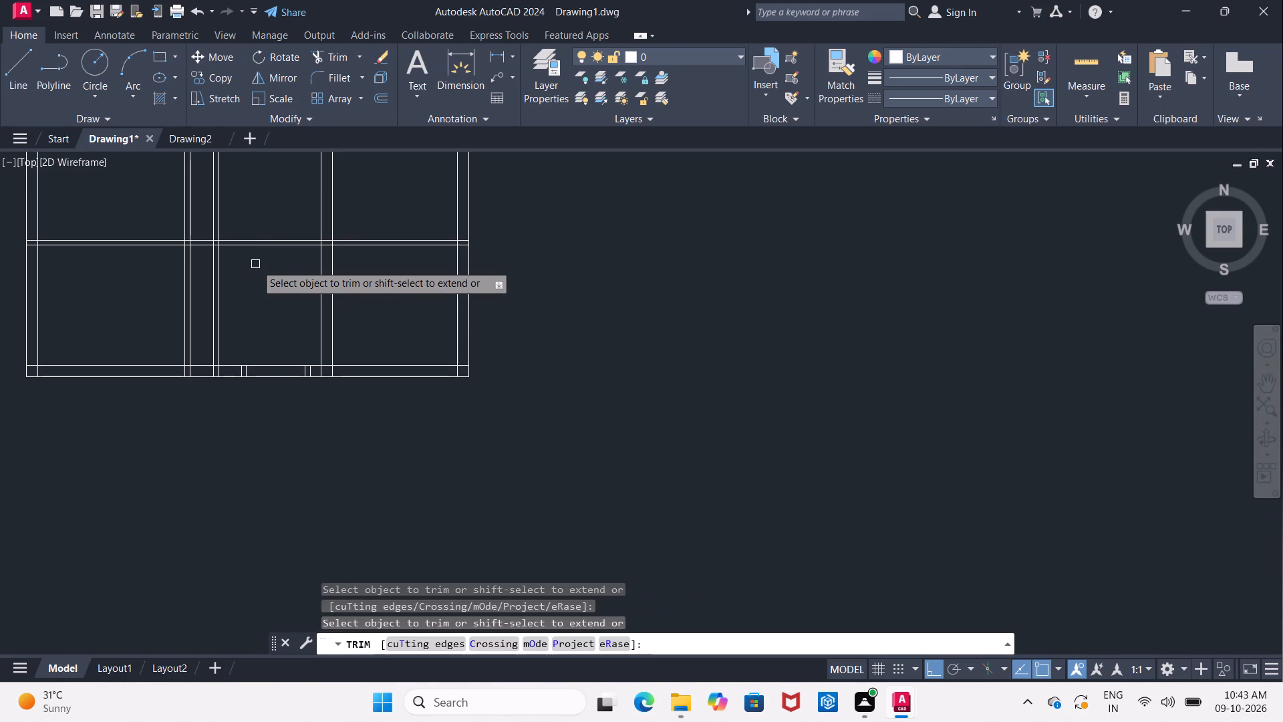
drag(259, 291, 270, 292)
click(370, 302)
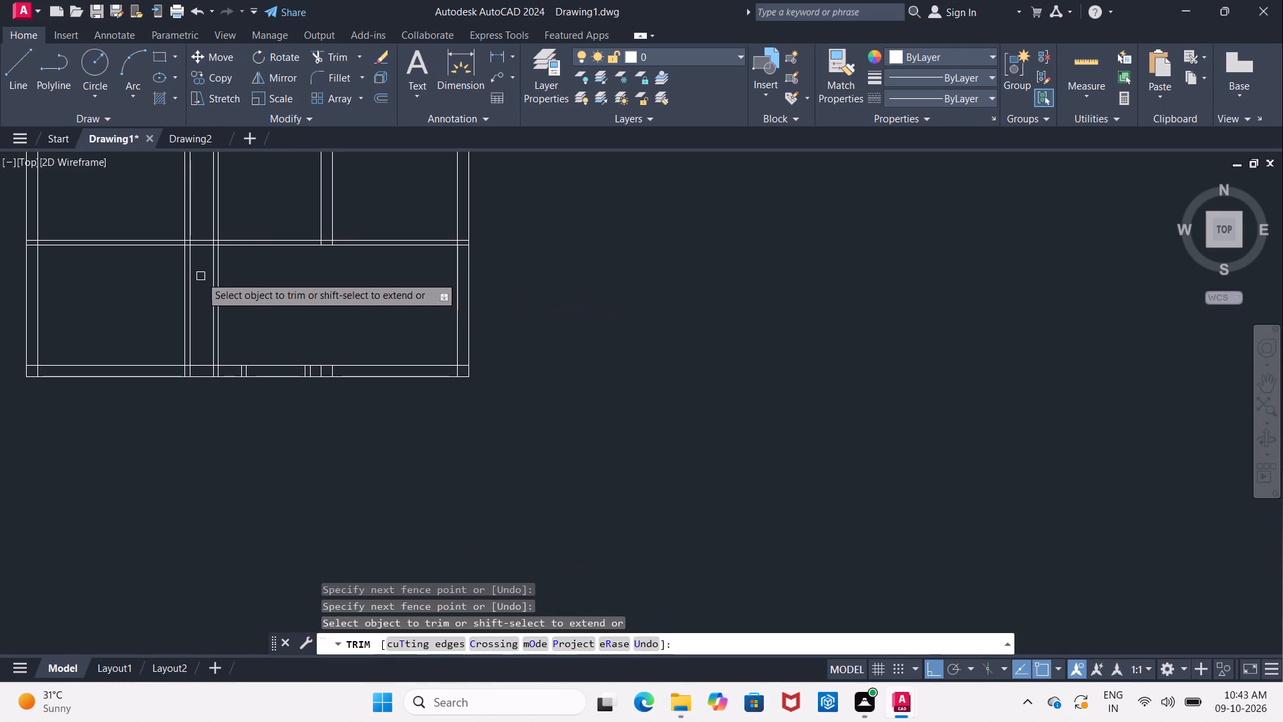
click(204, 270)
click(231, 302)
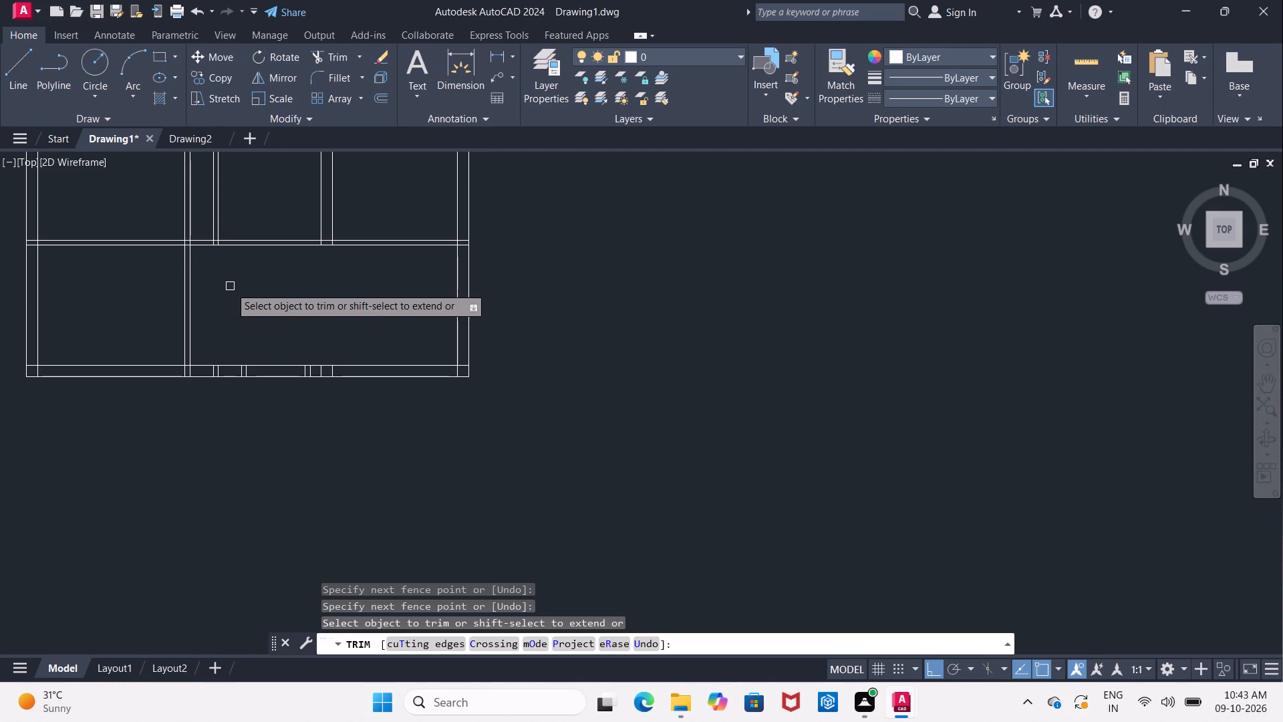
key(Escape)
Offset the right line of the new 4" vertical partition 8'11" to the right.
key(o)
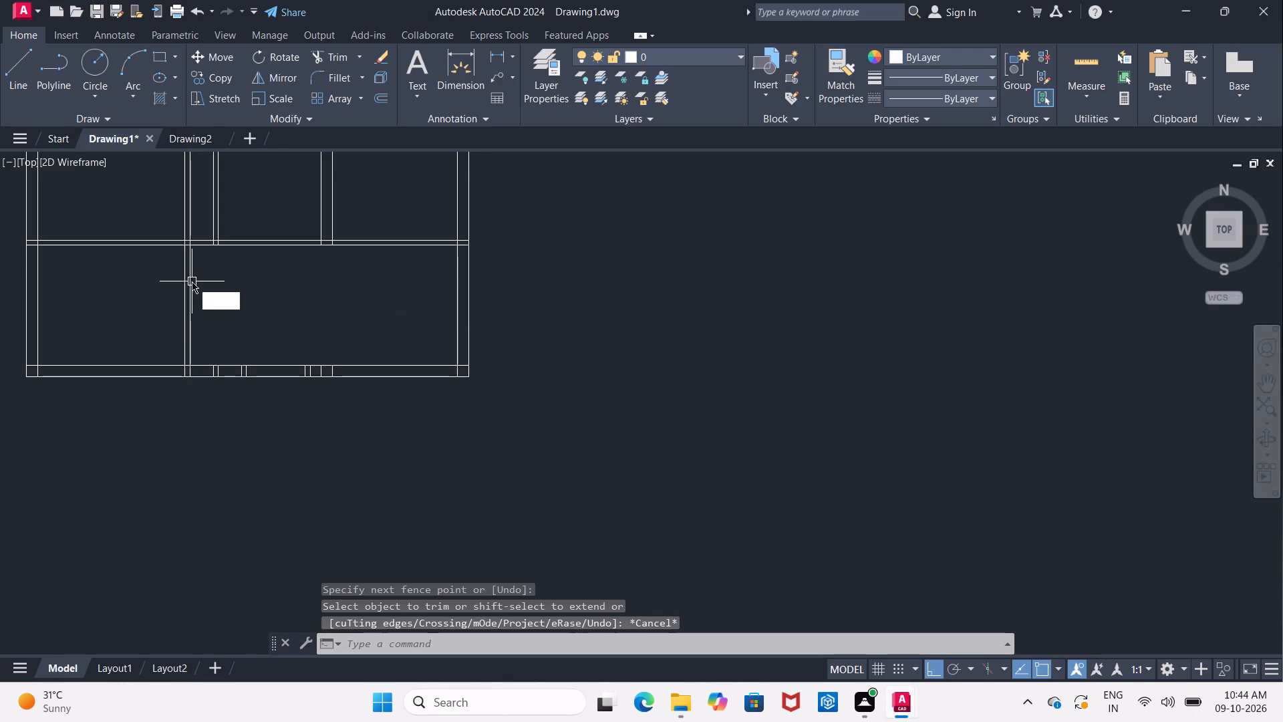
key(Return)
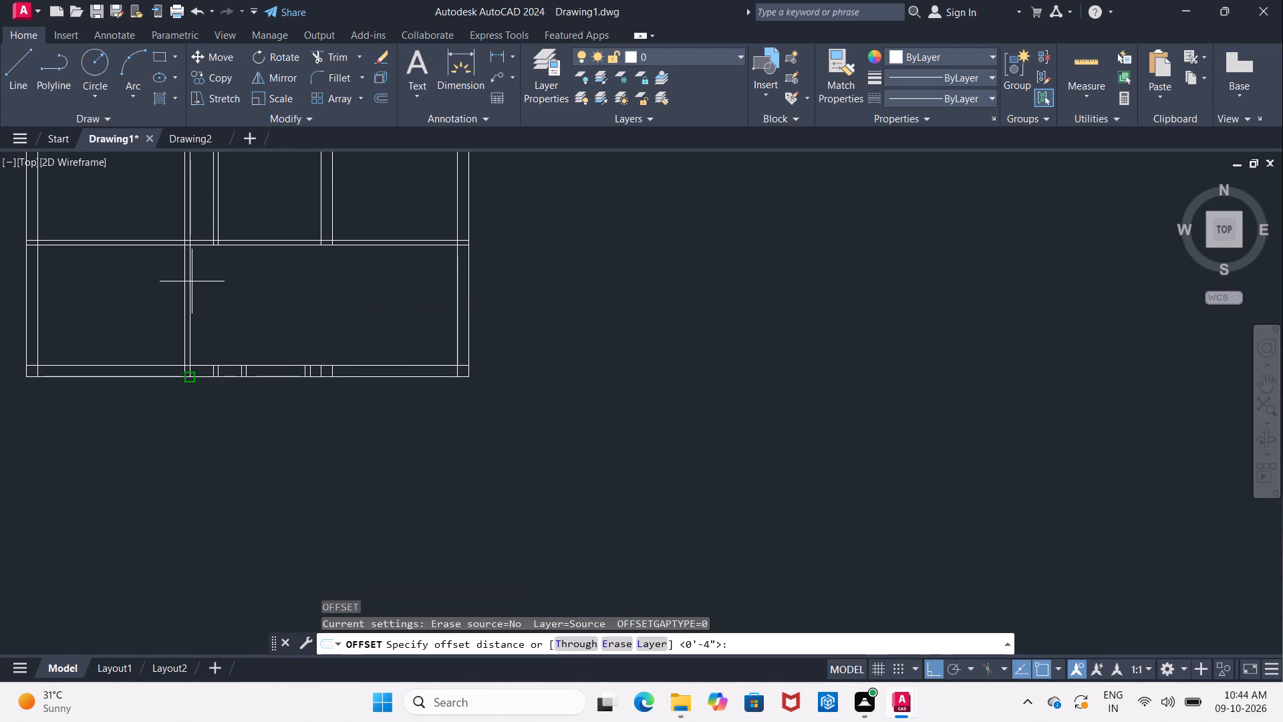
key(8)
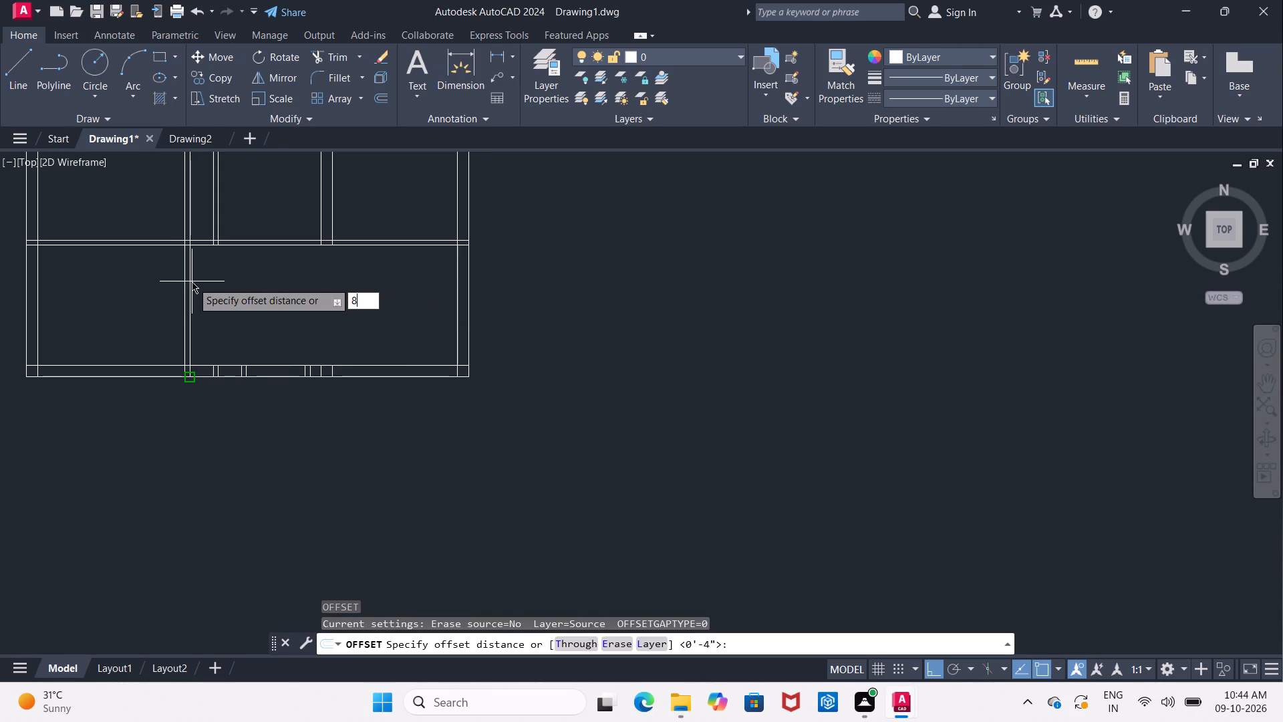
key(apostrophe)
text(11)
key(shift+quotedbl)
key(Return)
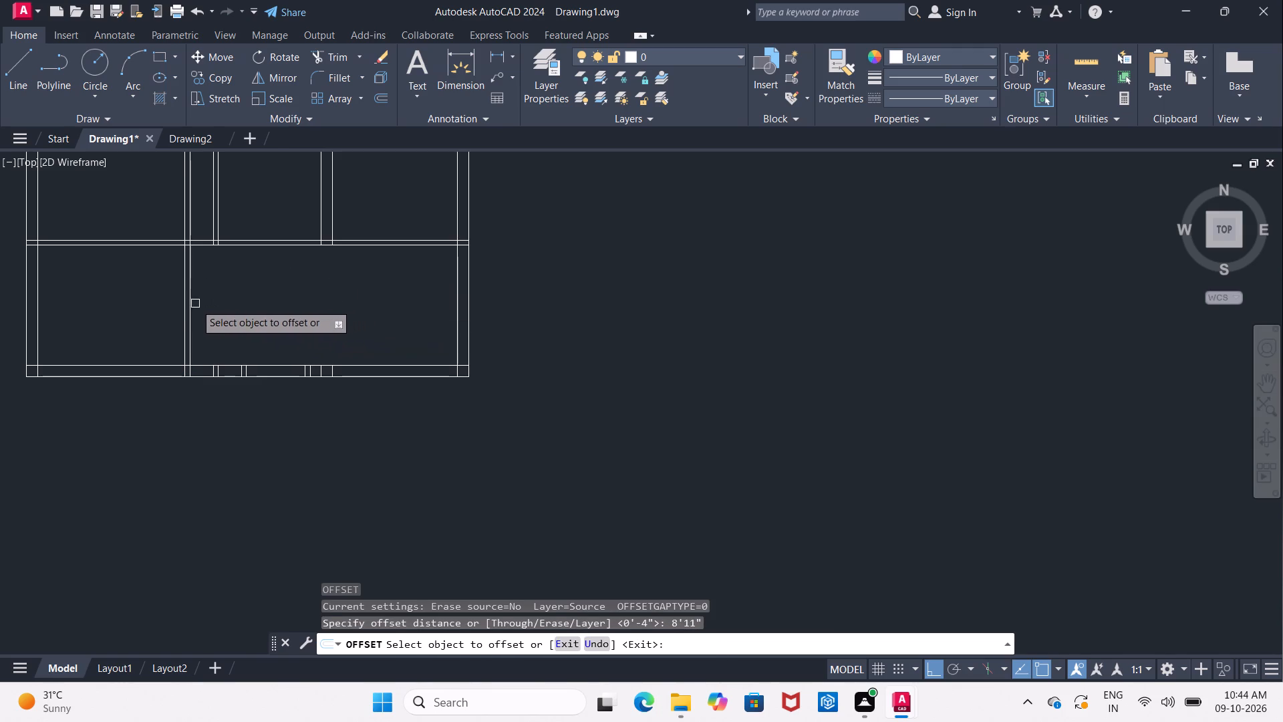
click(193, 304)
click(292, 311)
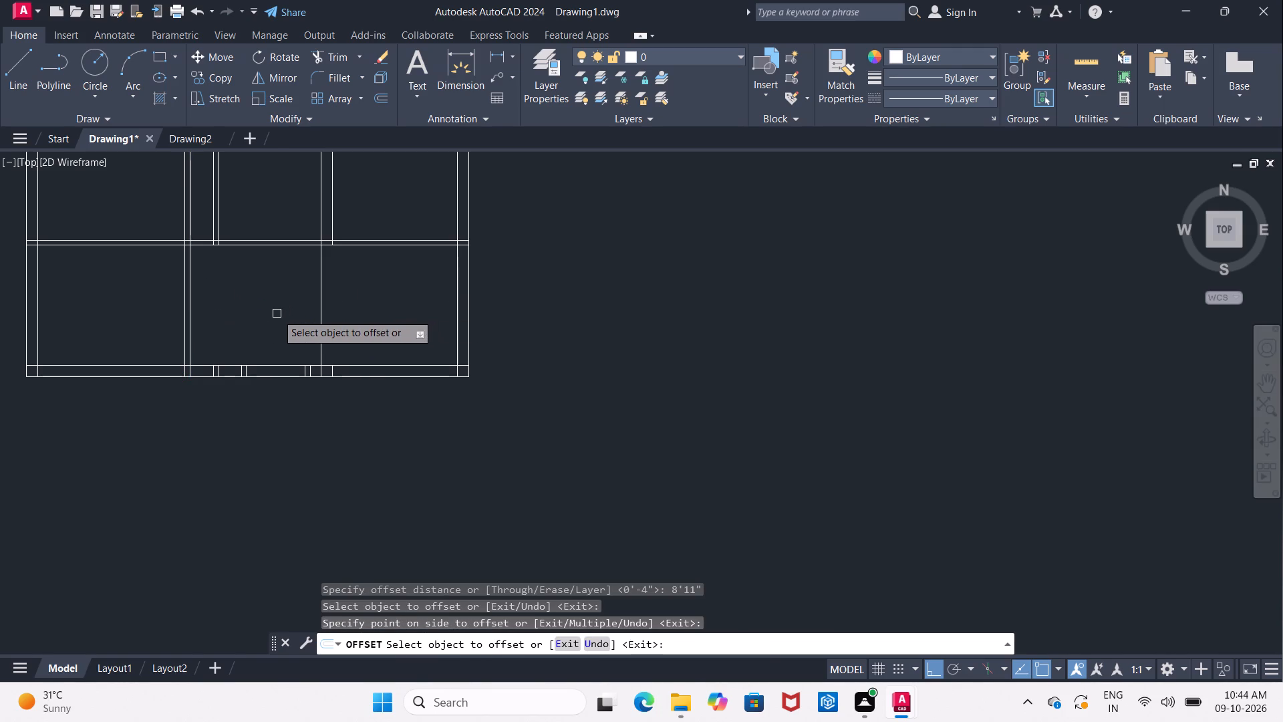
key(Return)
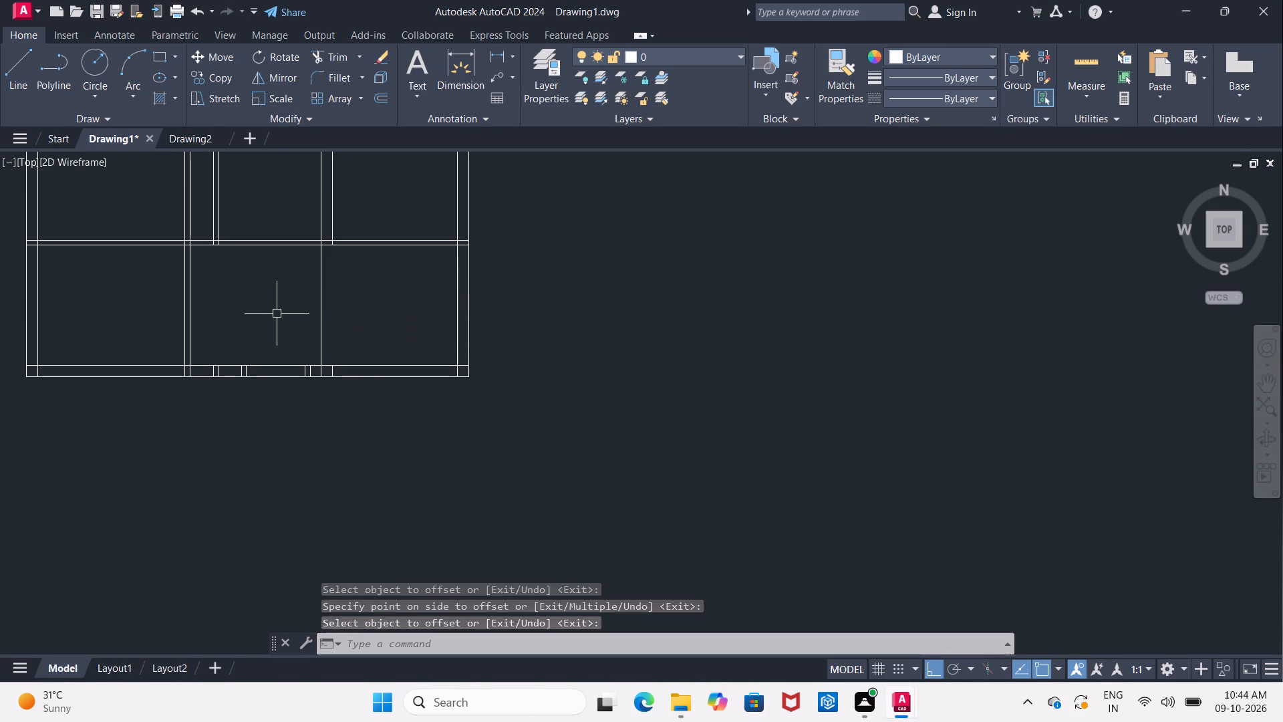
Offset the new vertical line 9" to the right to form the wall's thickness.
key(Return)
key(9)
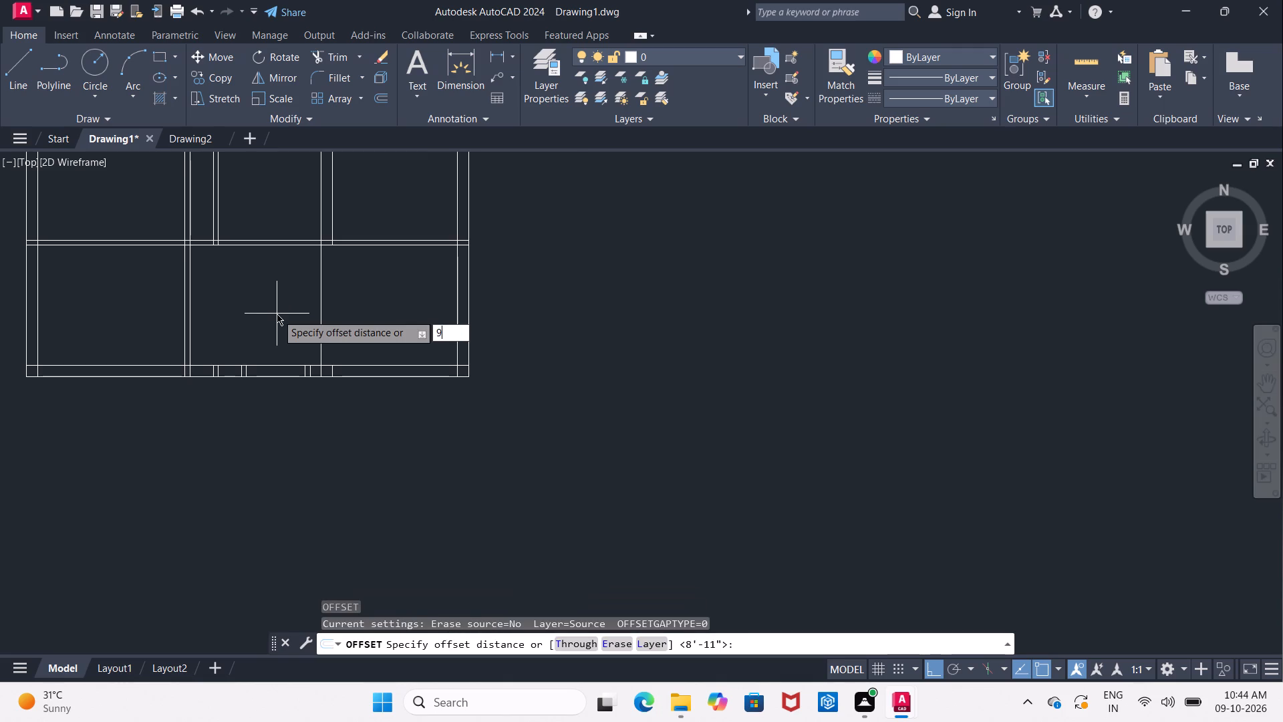
key(shift+quotedbl)
key(Return)
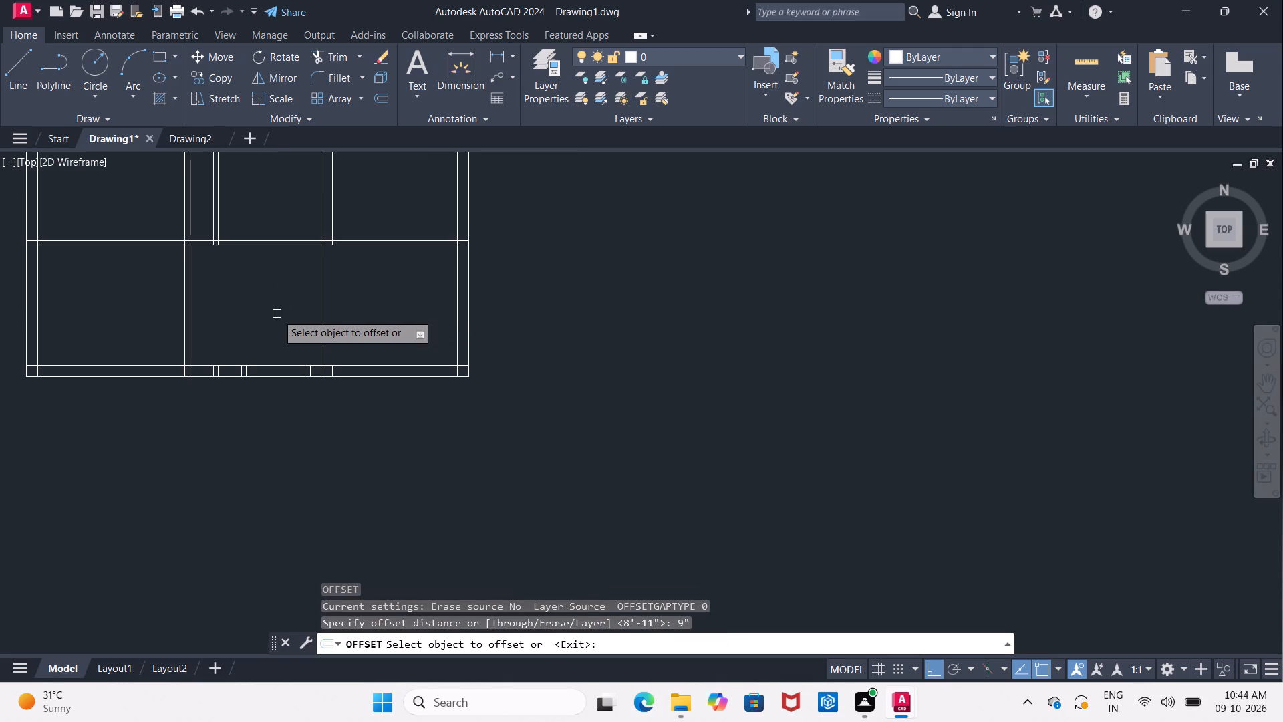
click(319, 324)
click(343, 318)
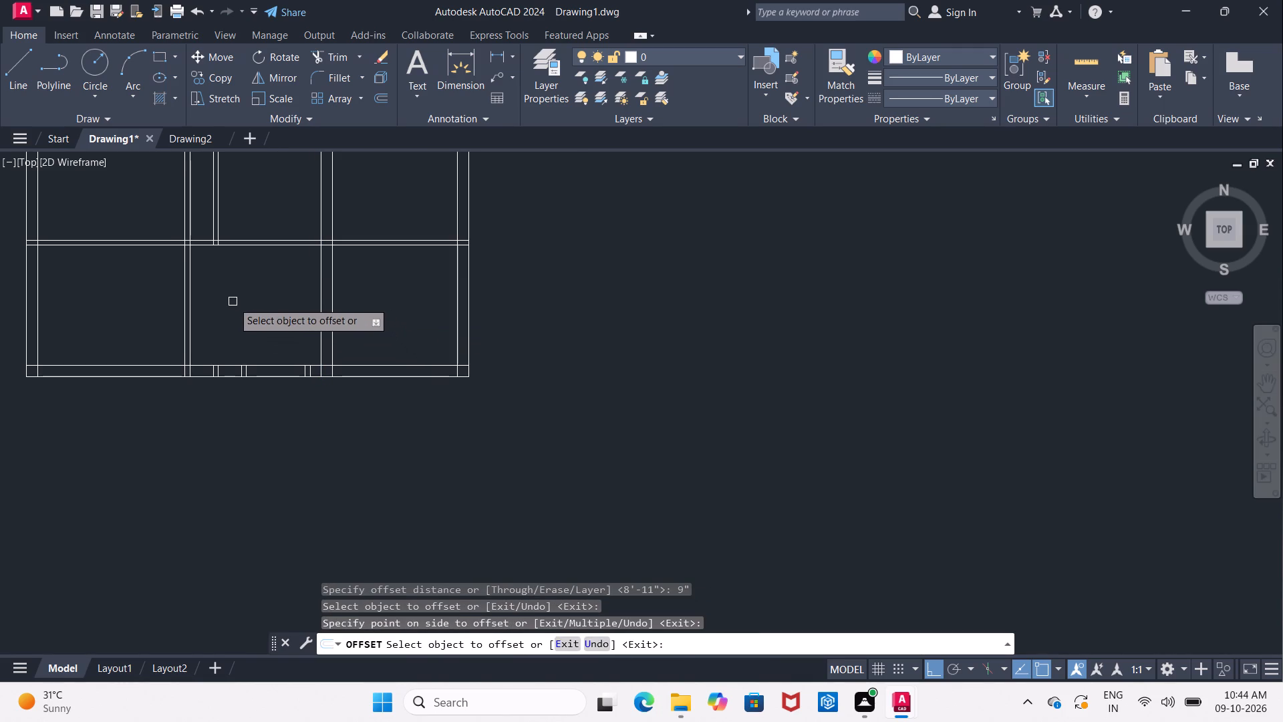
key(Return)
Offset the bottom line of the lower full-width horizontal partition 7' downward.
key(Return)
key(7)
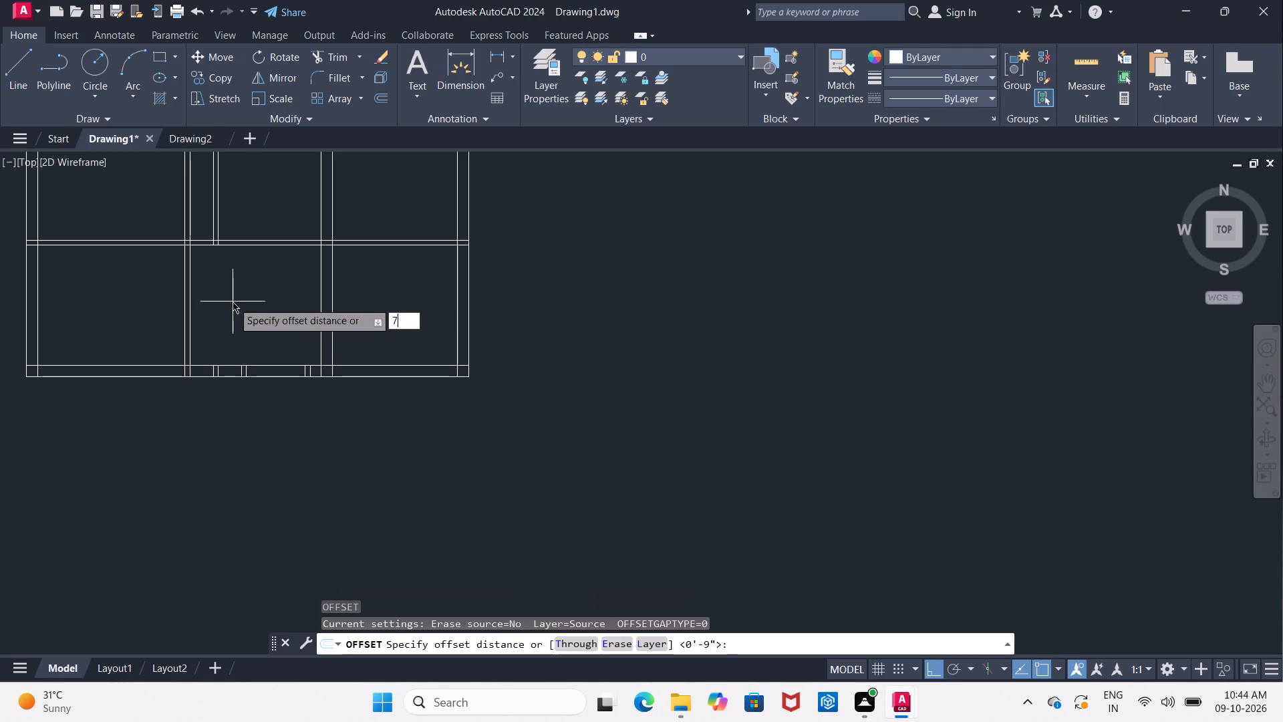
key(apostrophe)
key(Return)
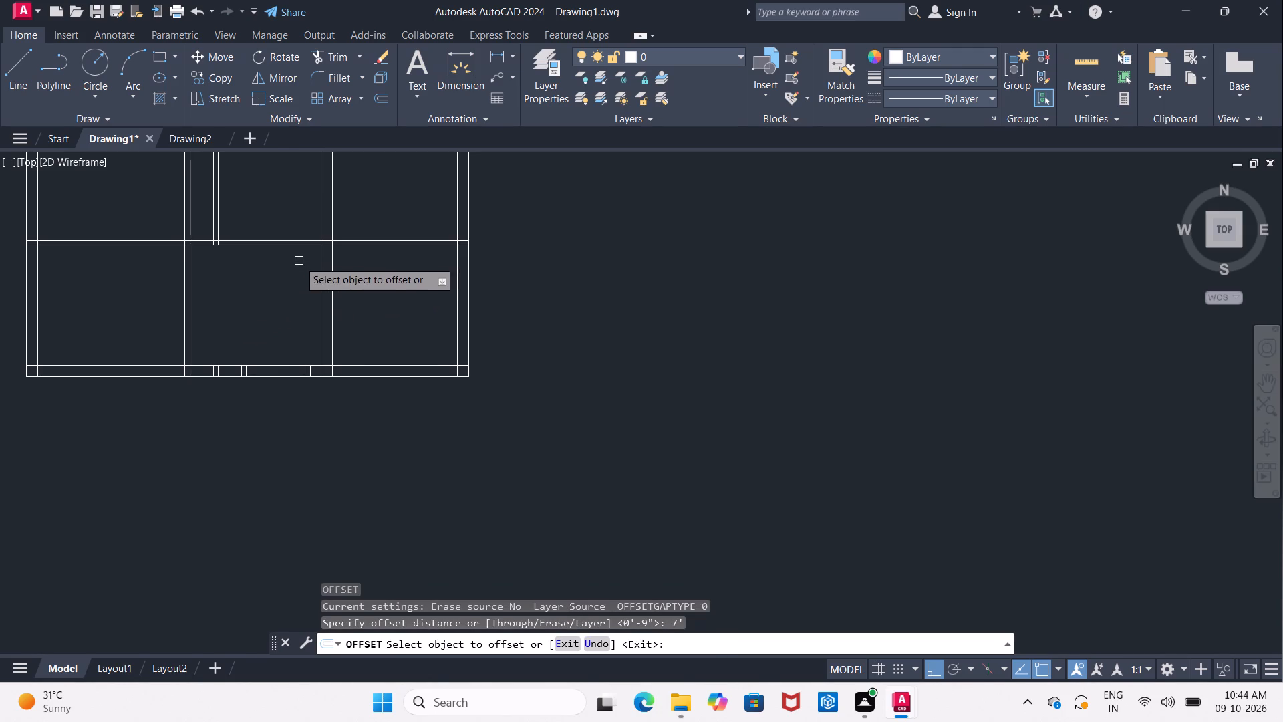
click(295, 246)
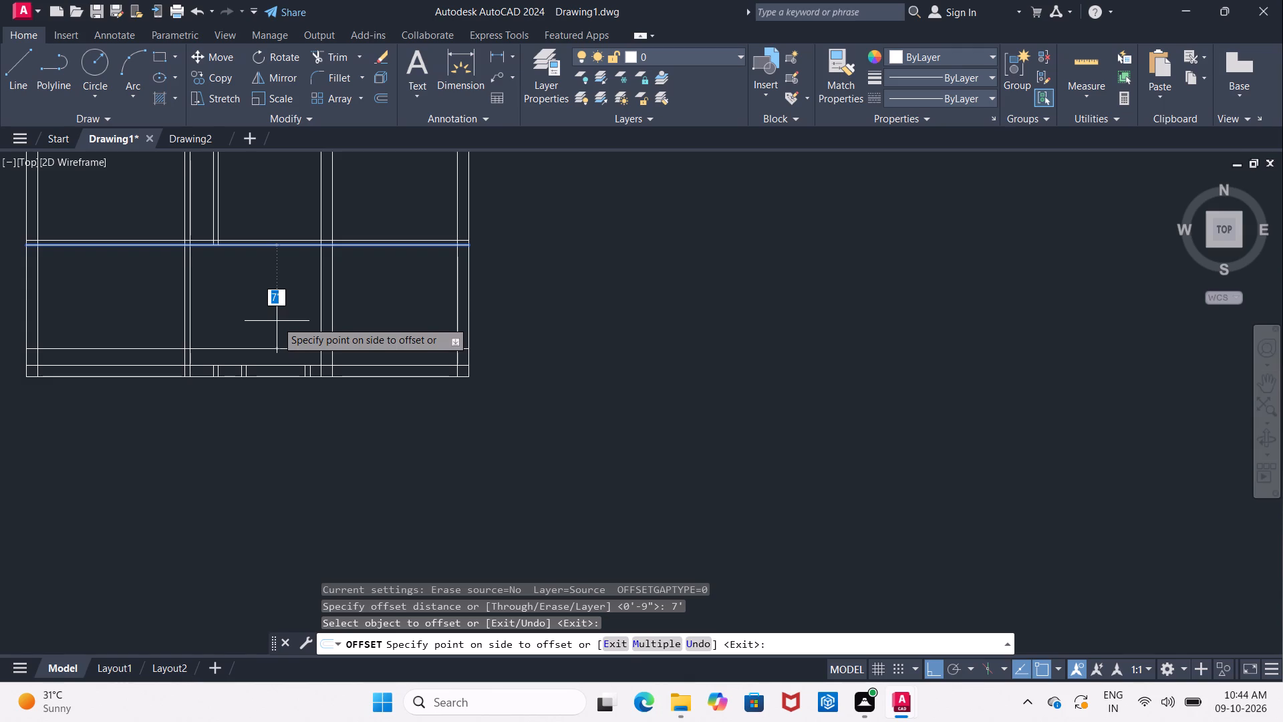
click(277, 321)
Measure the distance between the two full-width horizontal partitions along the right outer wall's inner line.
scroll(278, 326, down, 2)
scroll(278, 326, up, 1)
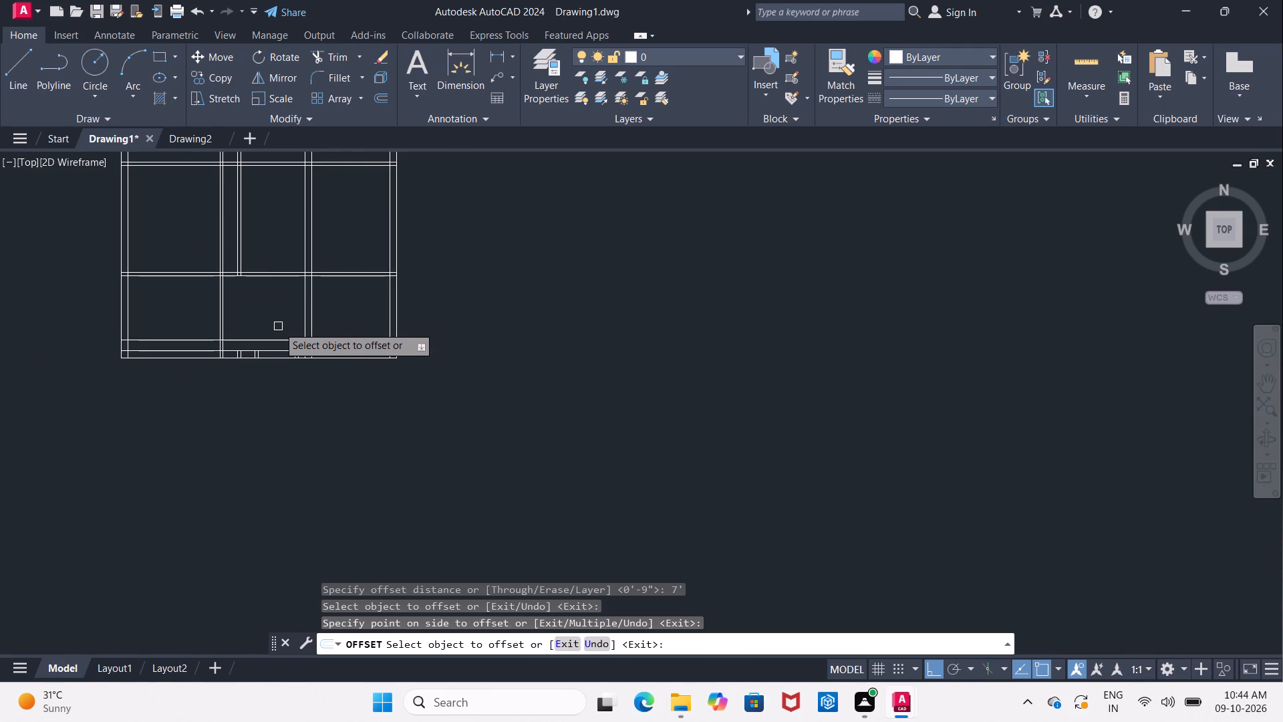
middle_drag(339, 206, 245, 245)
scroll(246, 245, down, 2)
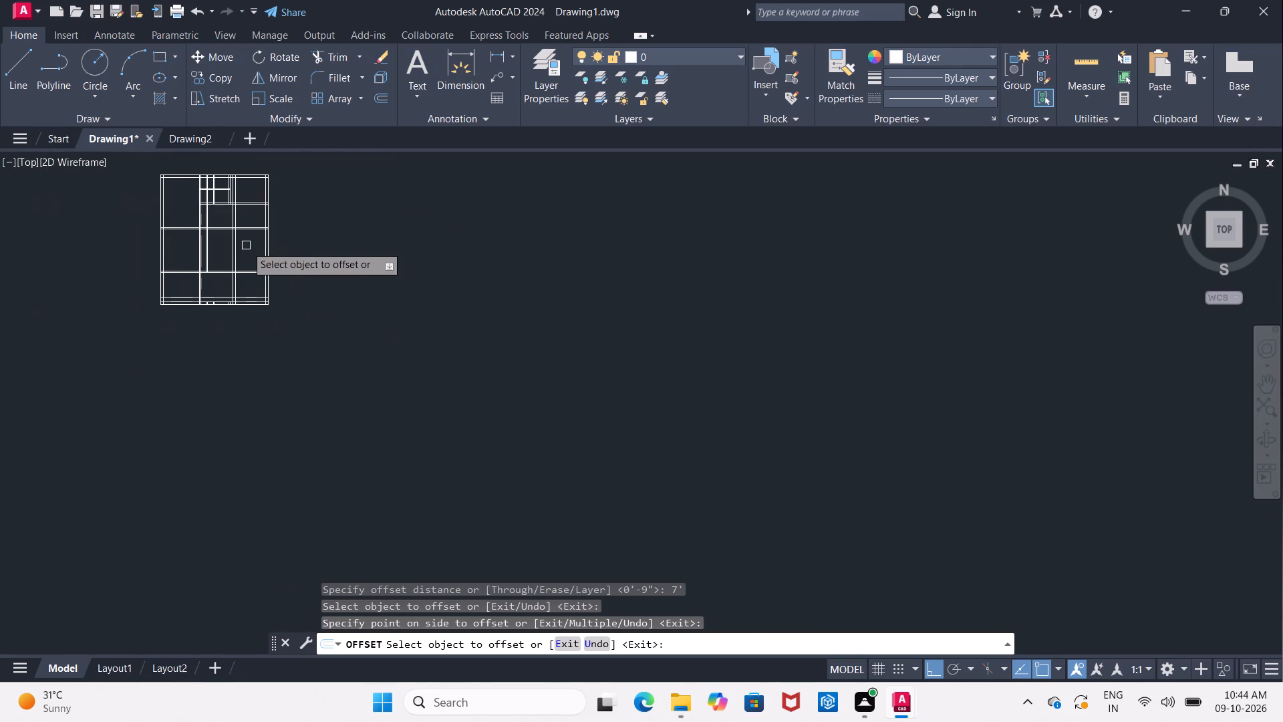
scroll(246, 245, up, 2)
middle_drag(245, 255, 228, 266)
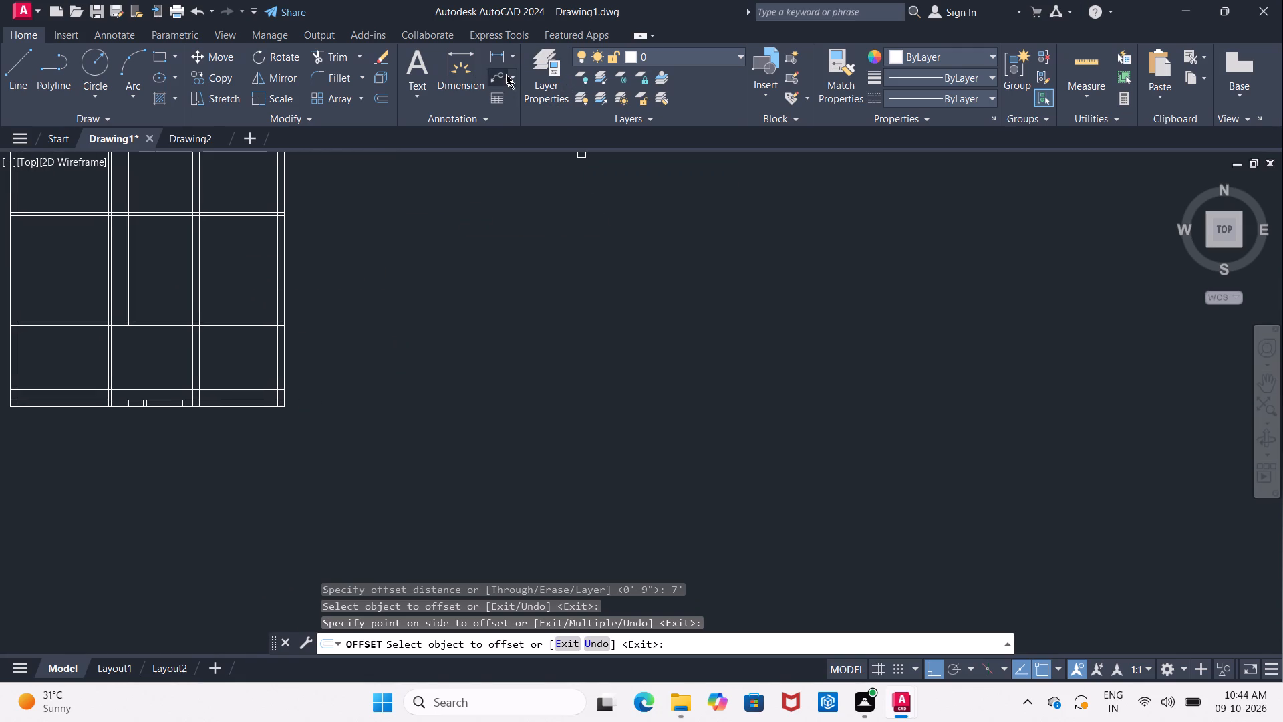
click(498, 57)
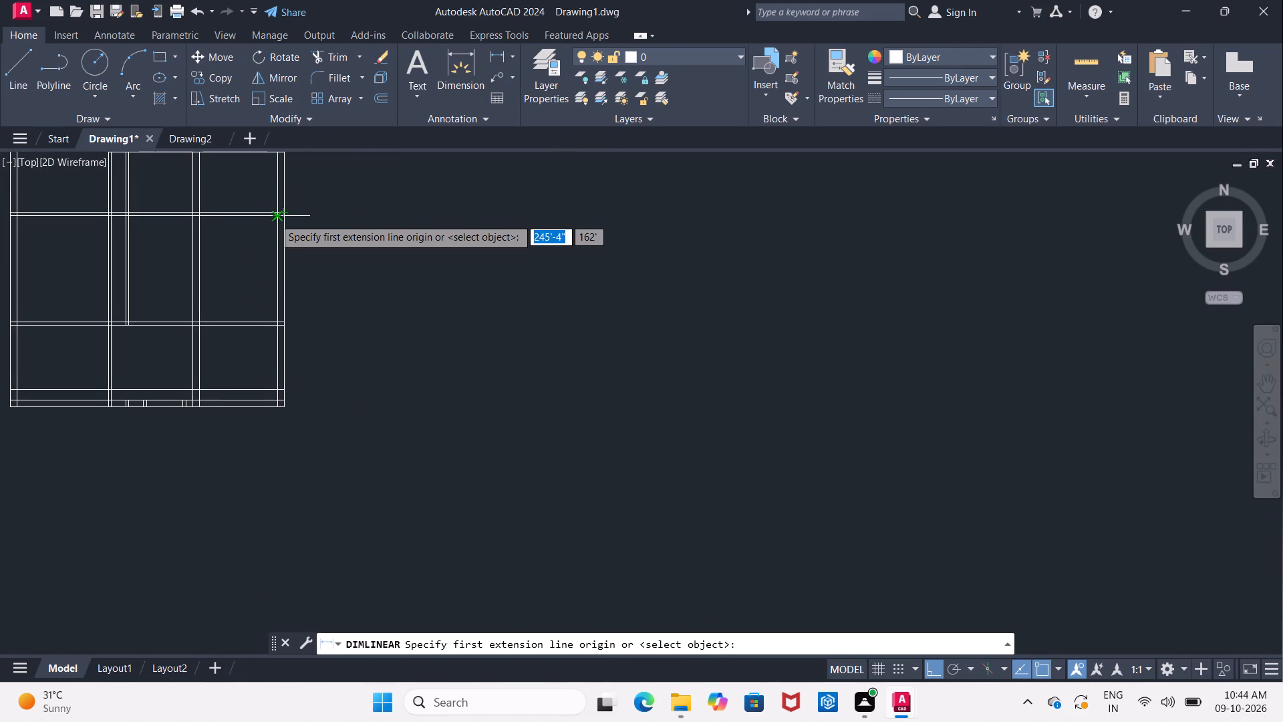
click(277, 219)
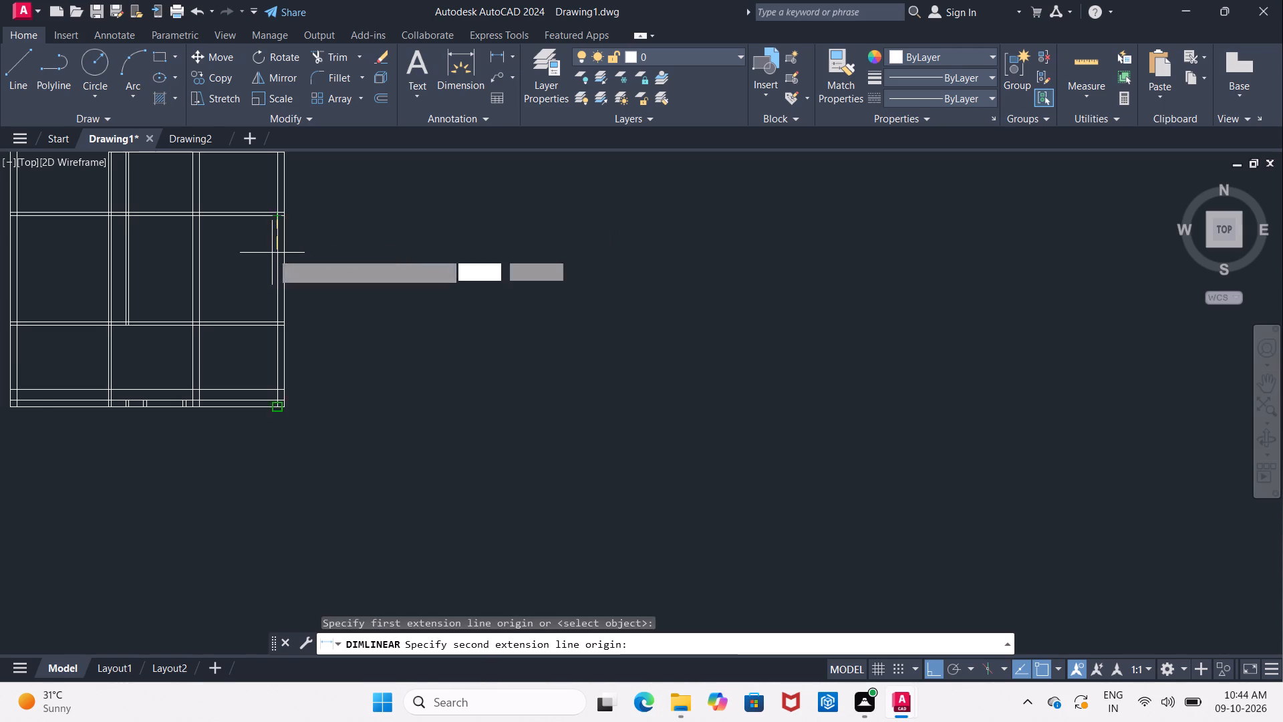
scroll(272, 253, up, 2)
click(281, 428)
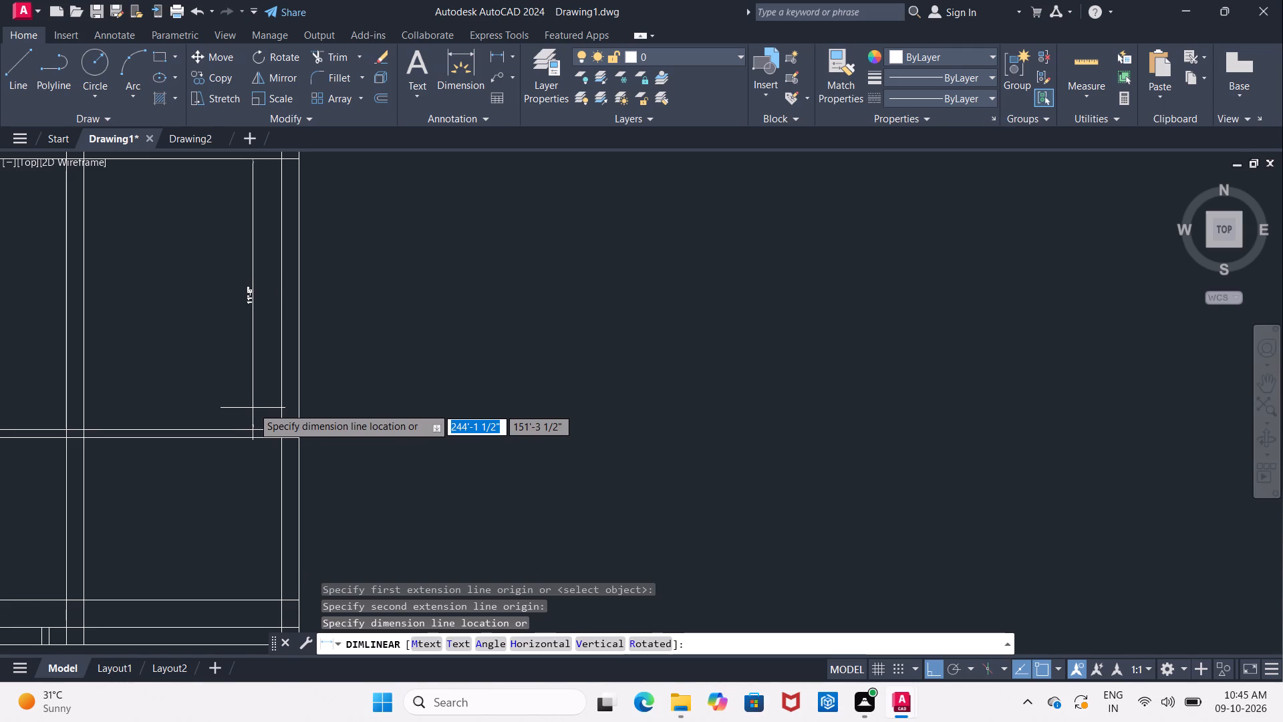
key(Escape)
Measure the distance from the lower full-width partition's bottom line to the new horizontal line along the right outer wall's inner line.
scroll(255, 405, up, 1)
middle_drag(255, 405, 245, 348)
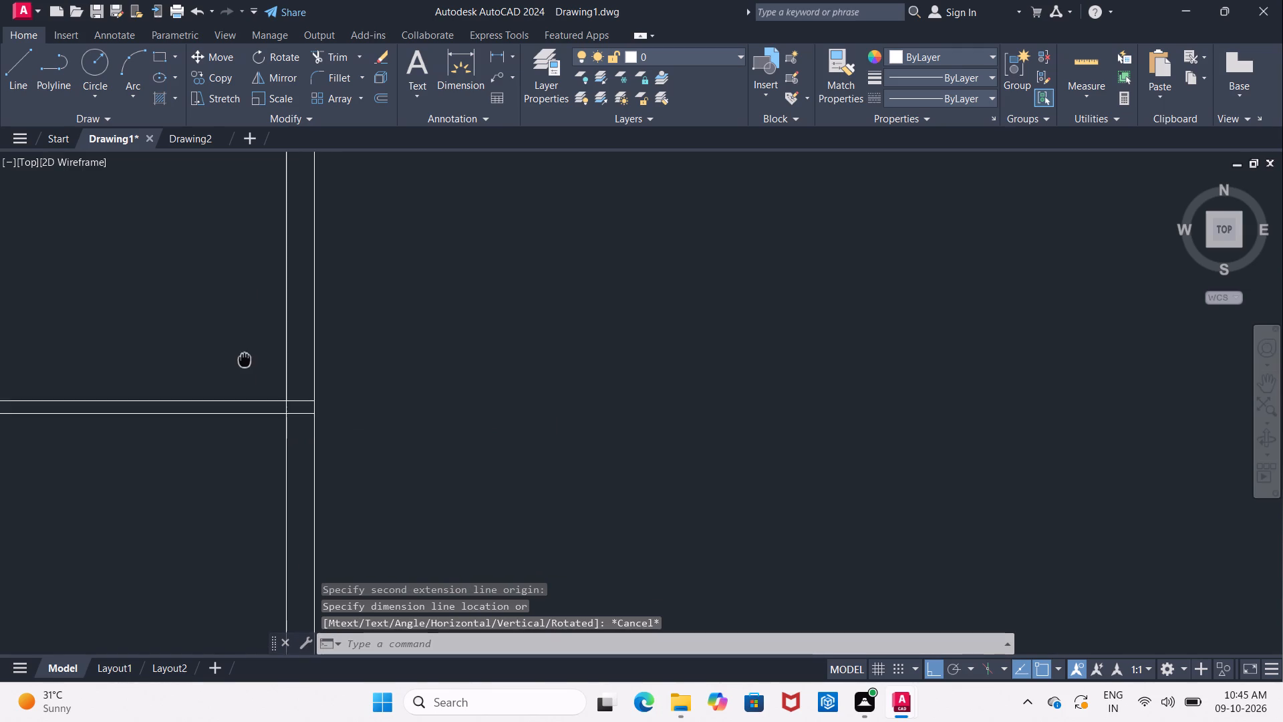
middle_drag(245, 348, 256, 286)
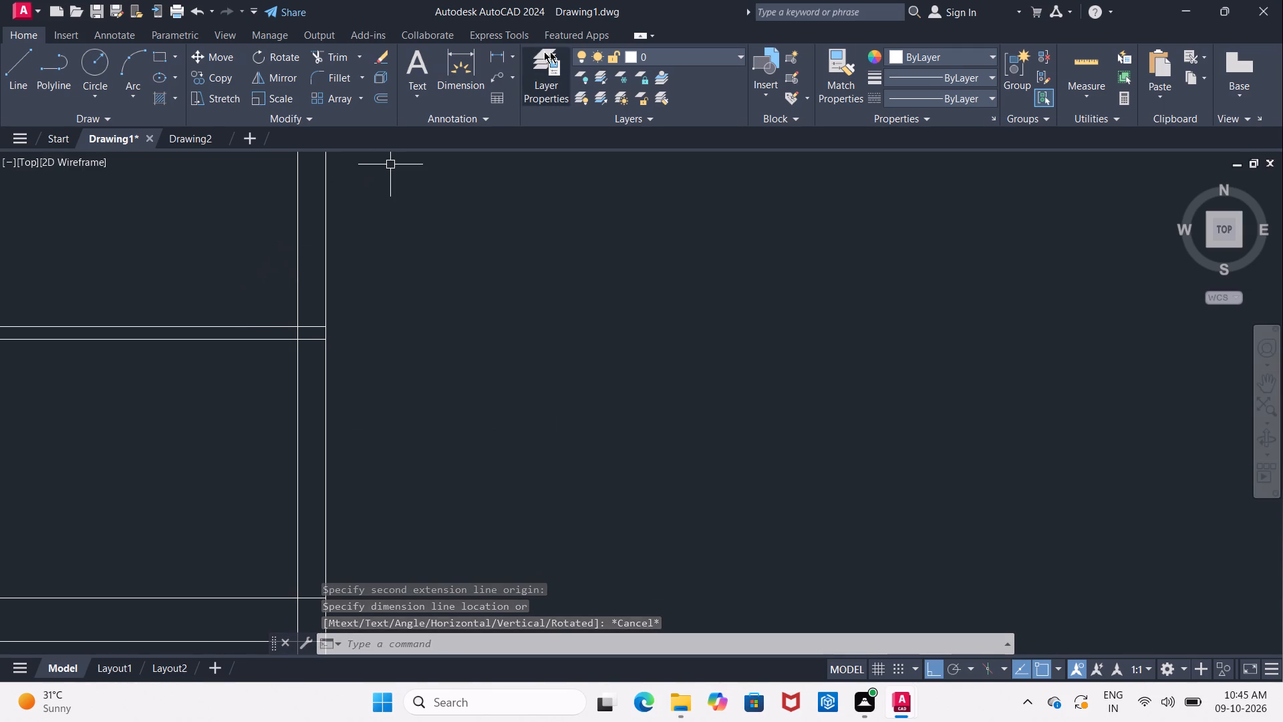
click(494, 55)
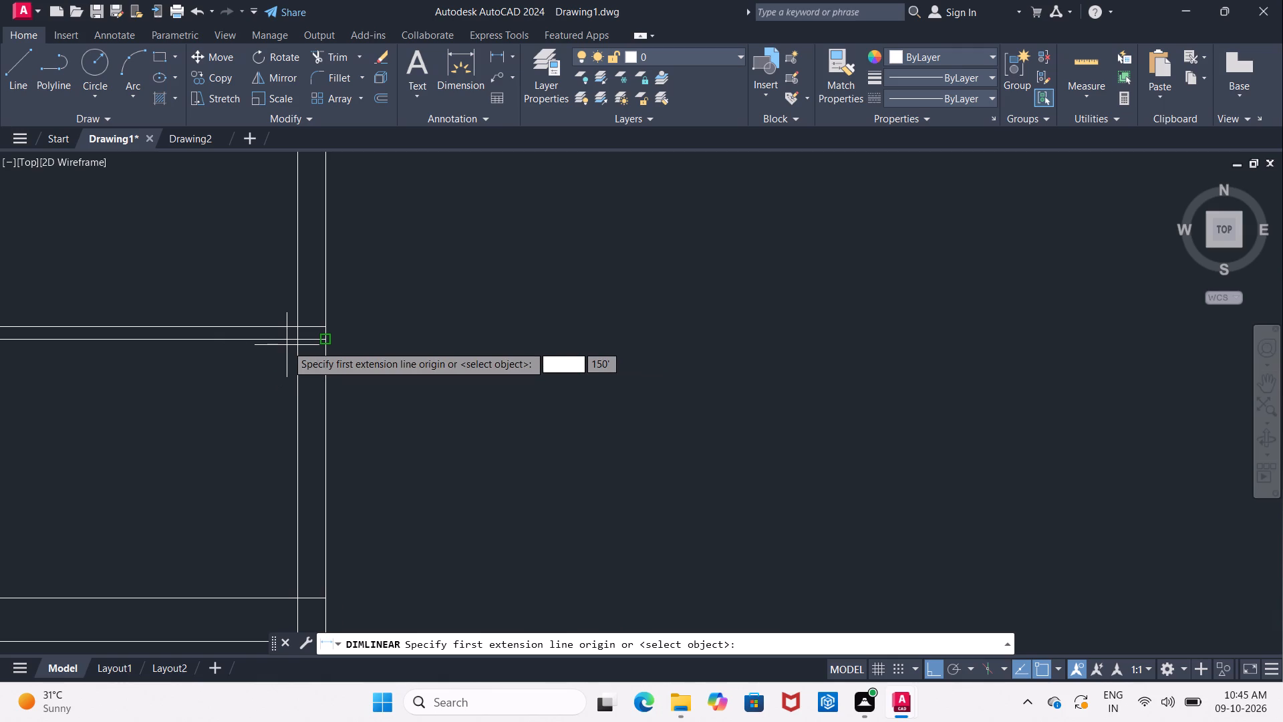
click(298, 341)
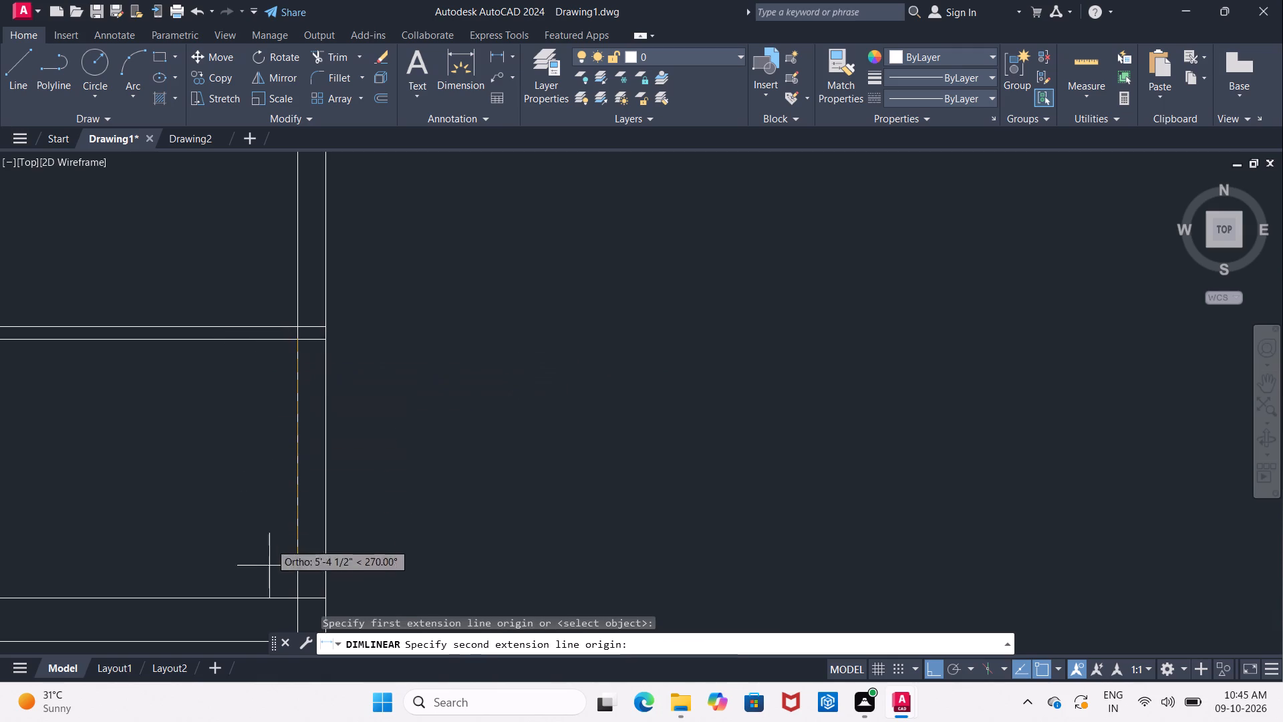
click(294, 598)
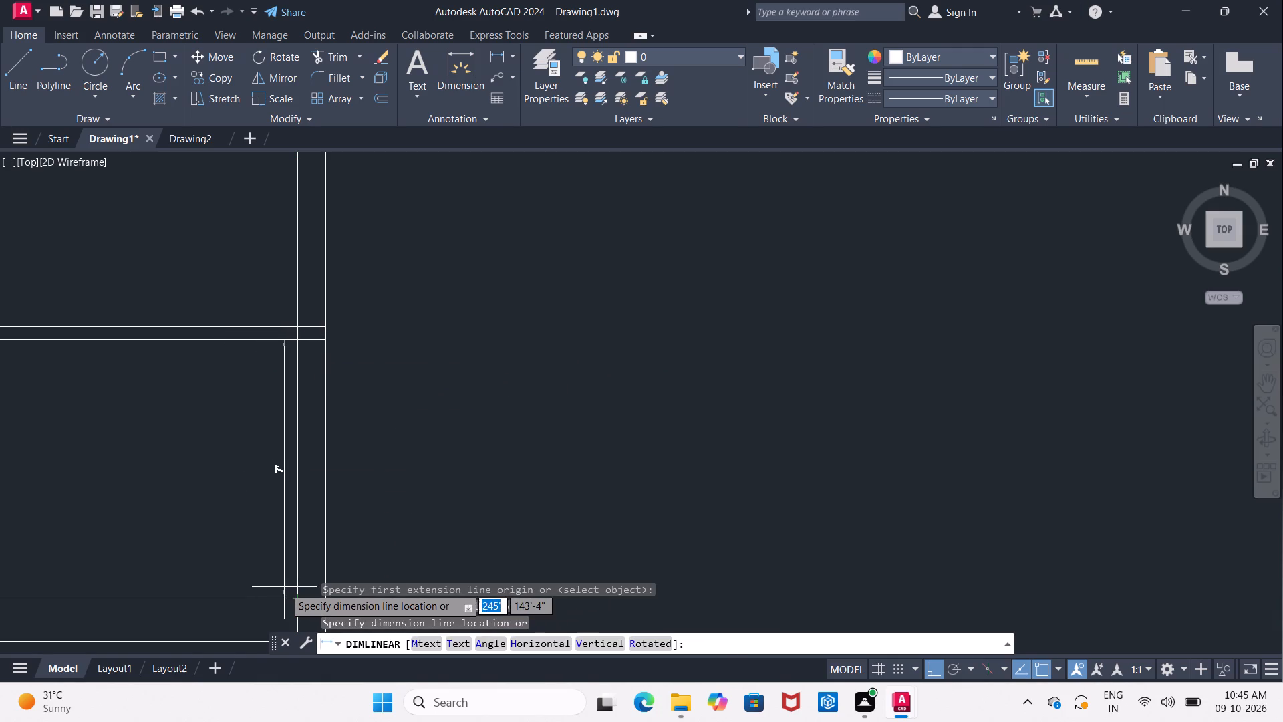
key(Escape)
scroll(390, 455, down, 3)
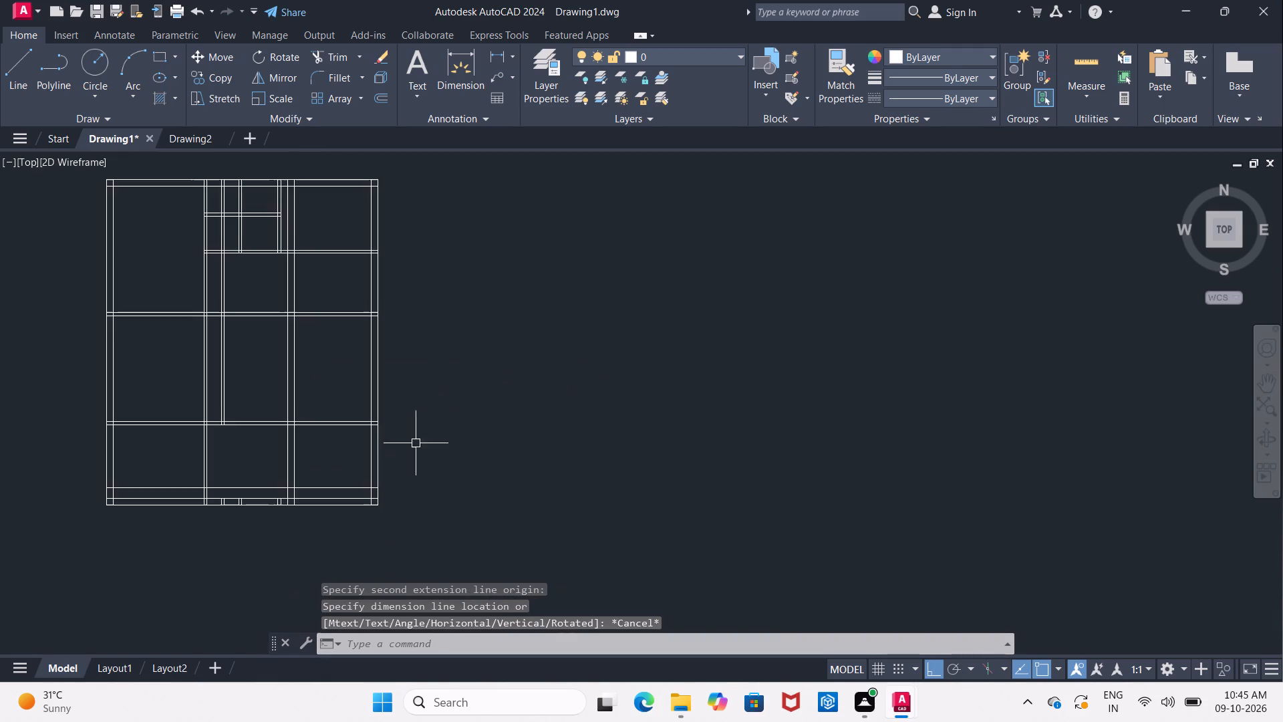
middle_drag(422, 438, 482, 259)
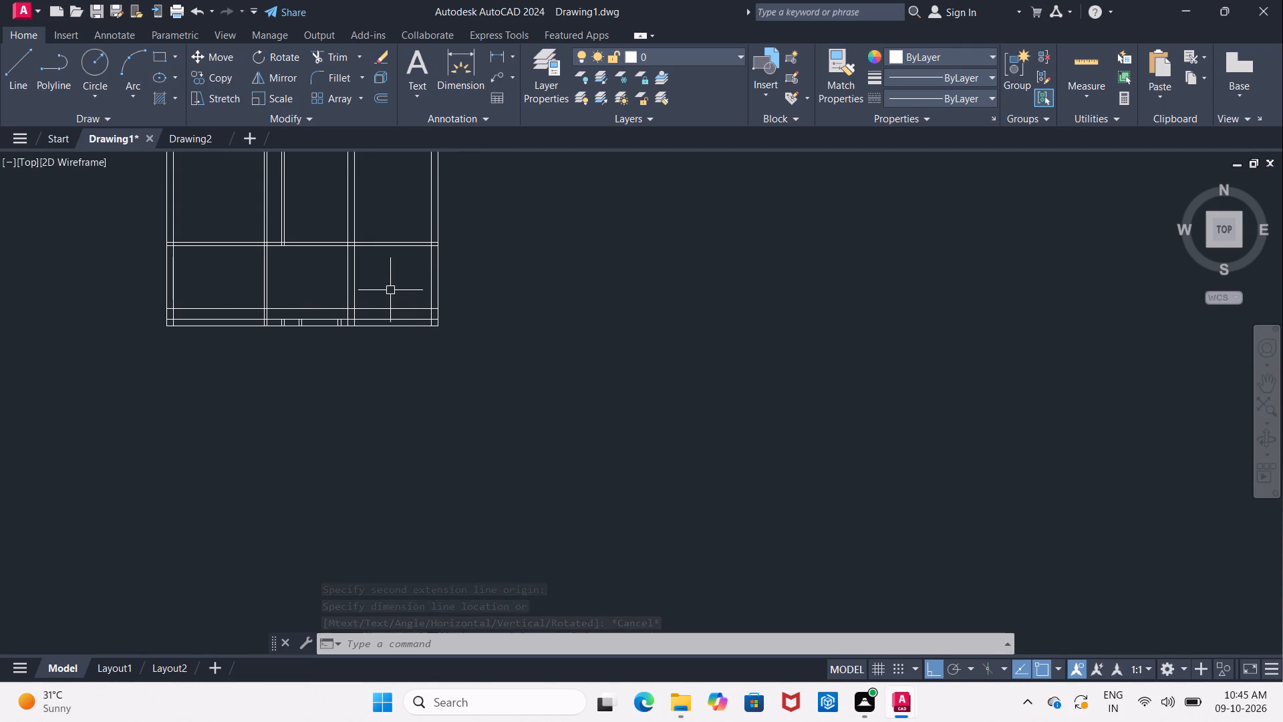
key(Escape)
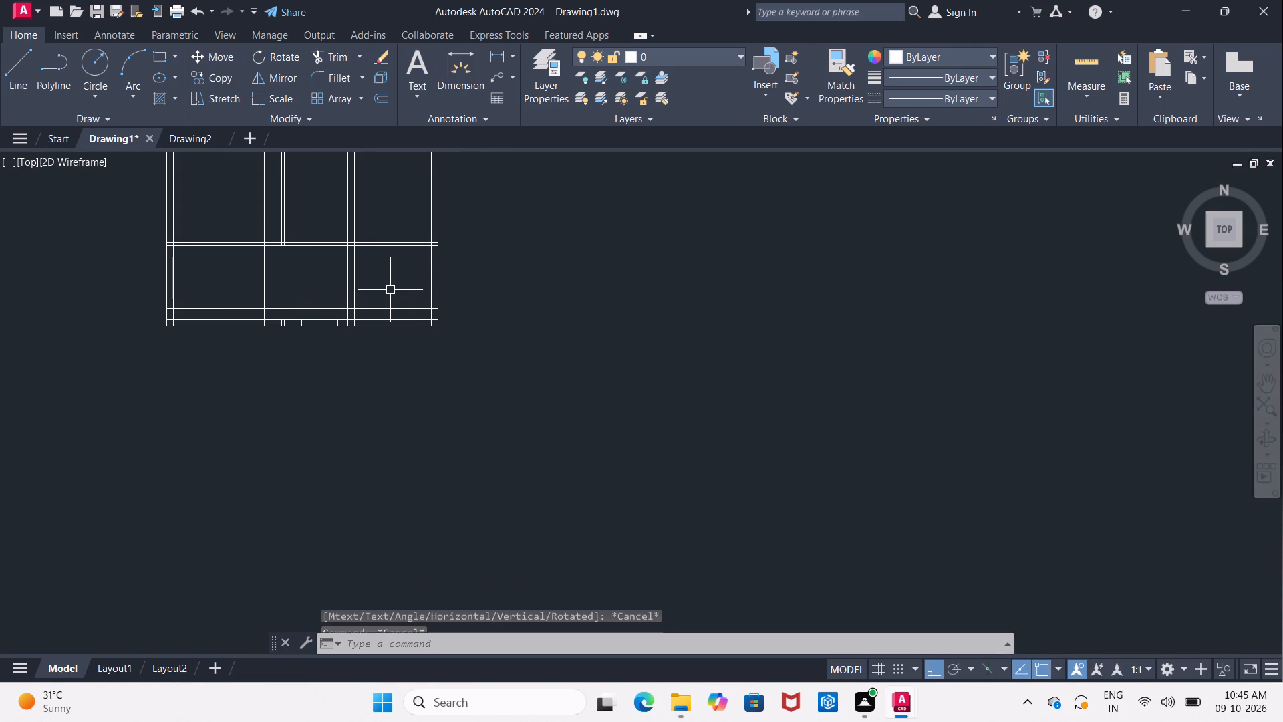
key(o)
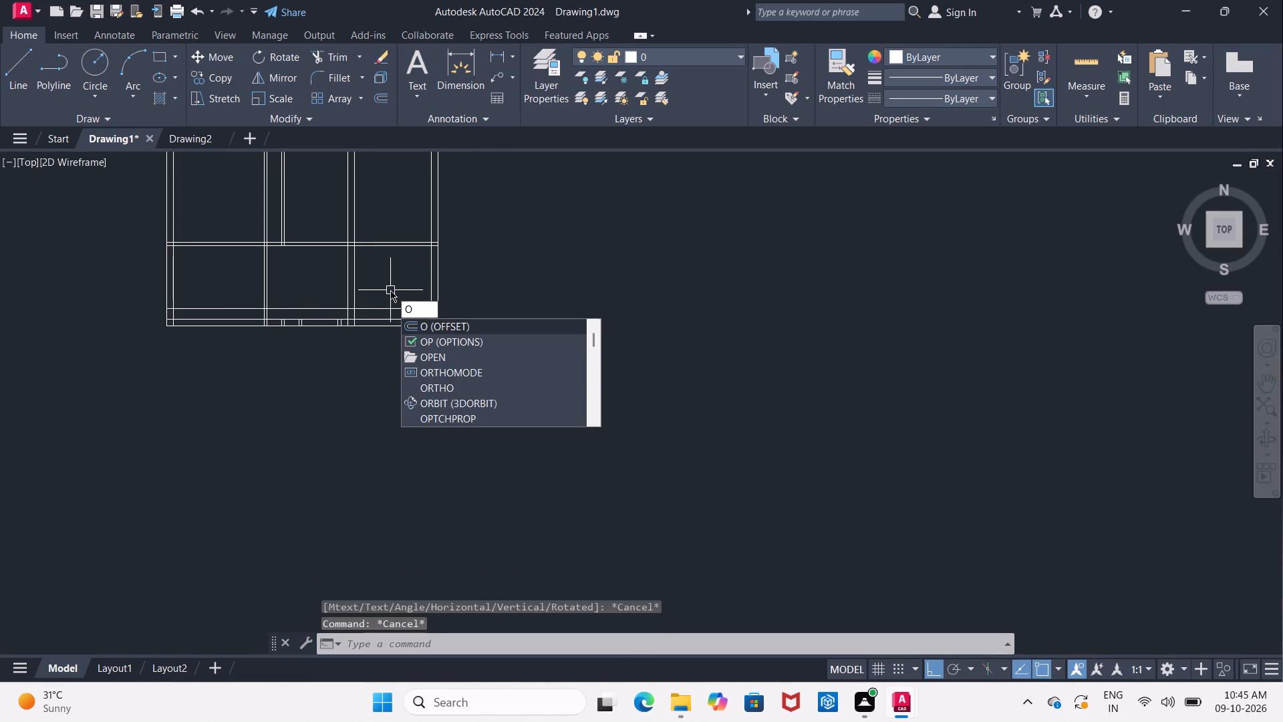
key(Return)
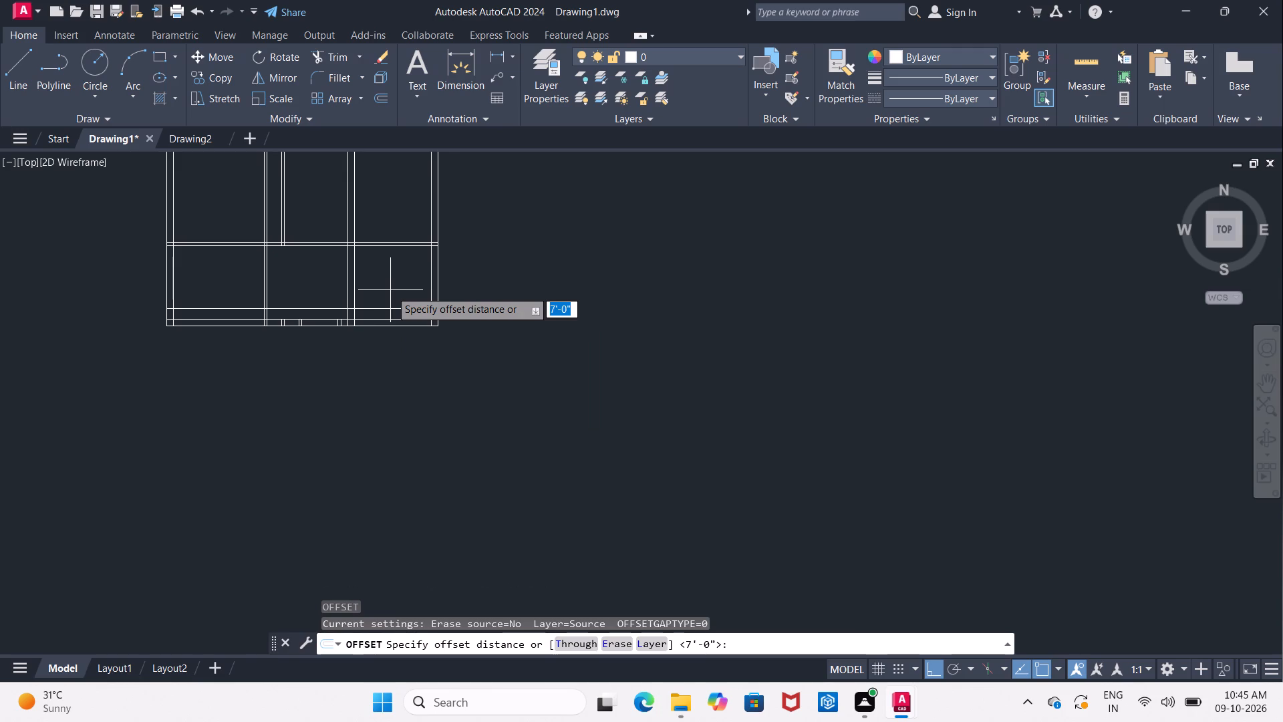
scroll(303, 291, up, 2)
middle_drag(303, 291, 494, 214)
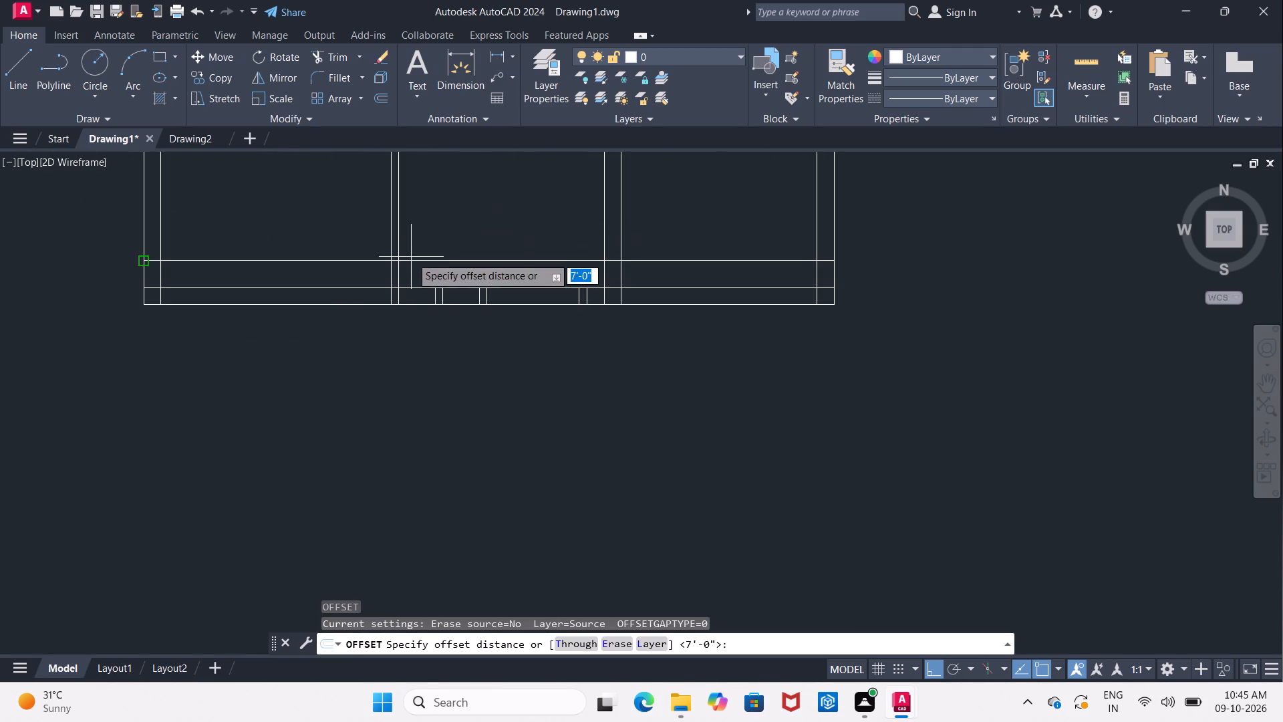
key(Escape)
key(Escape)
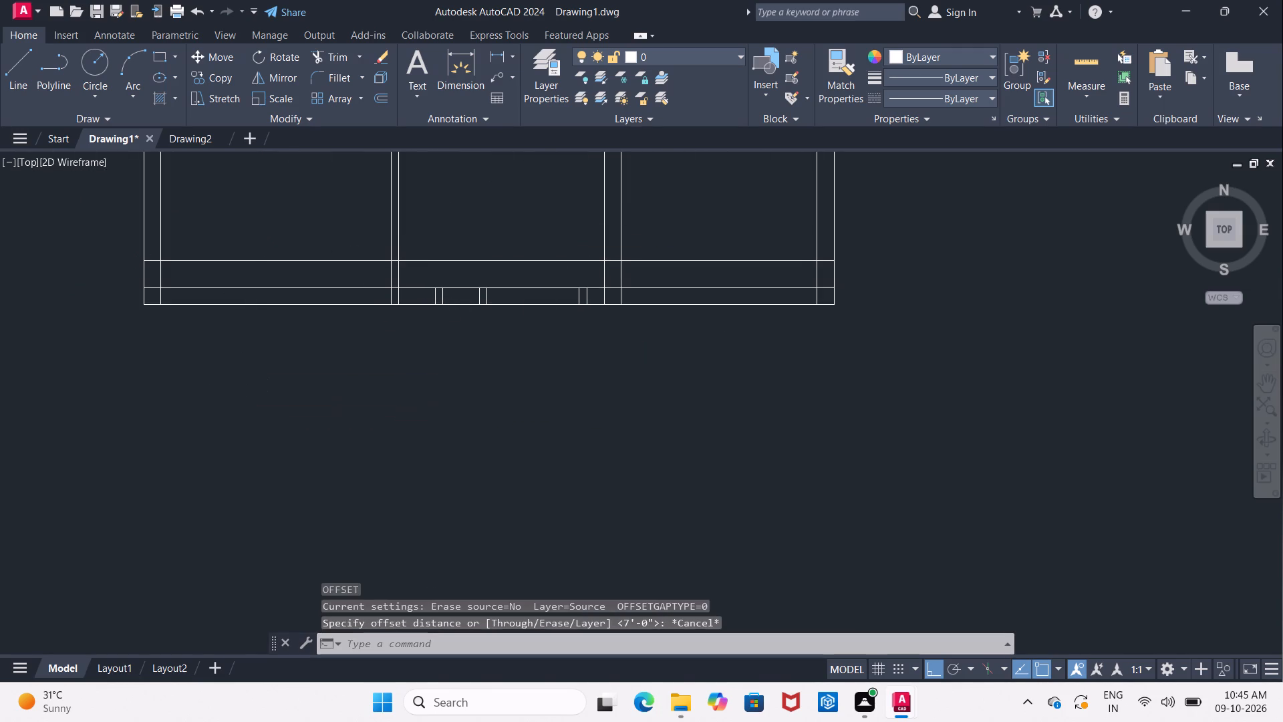
Trim away all vertical wall lines between the new full-width horizontal line and the bottom outer wall.
text(tr)
key(Return)
key(Return)
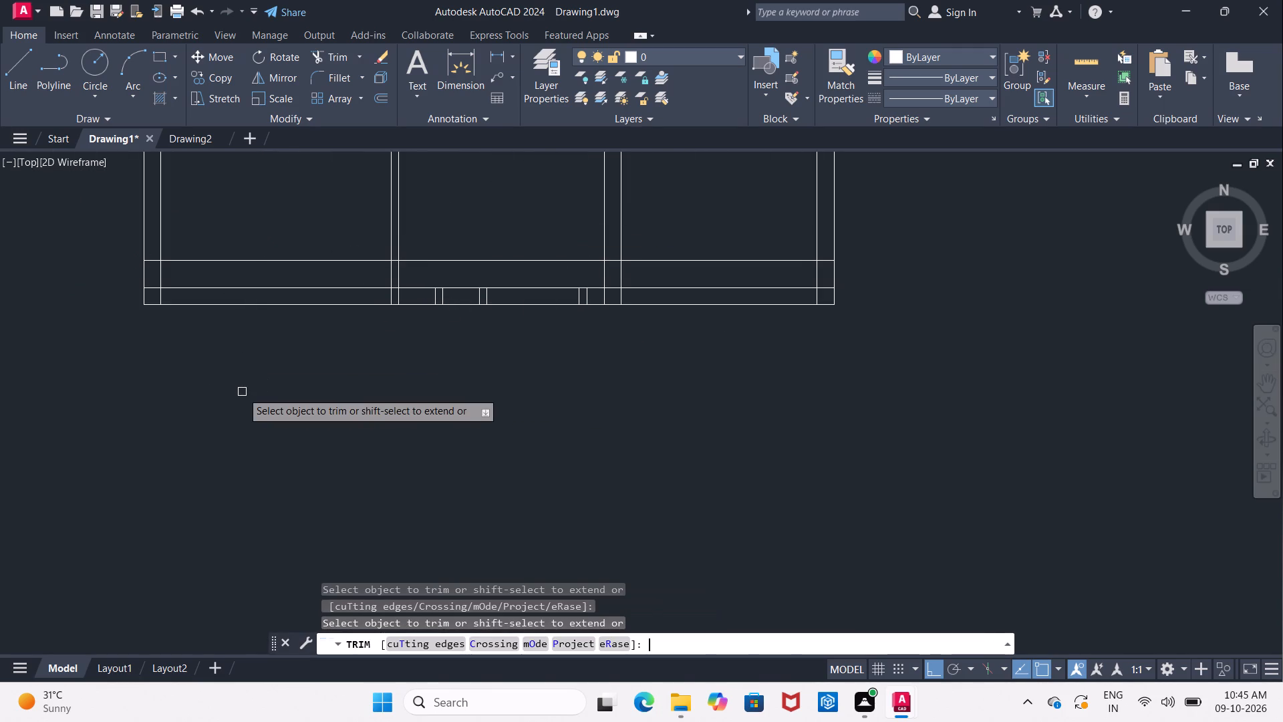
click(104, 278)
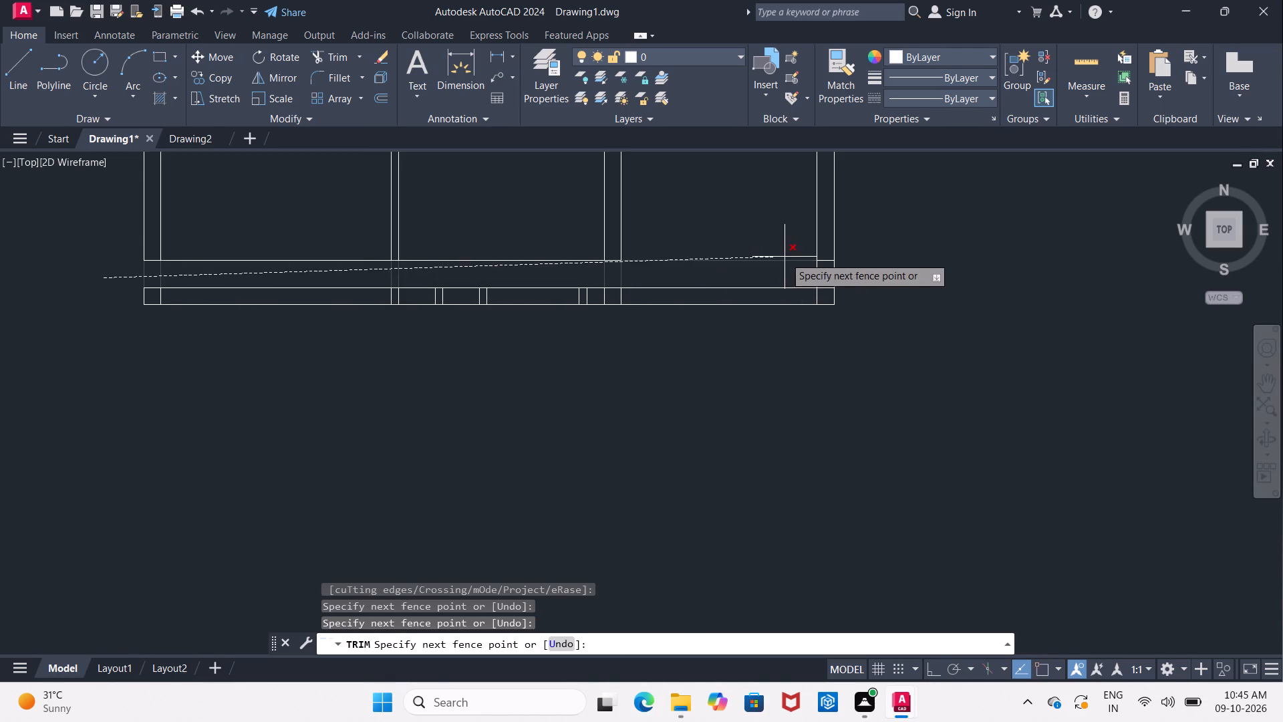
click(862, 280)
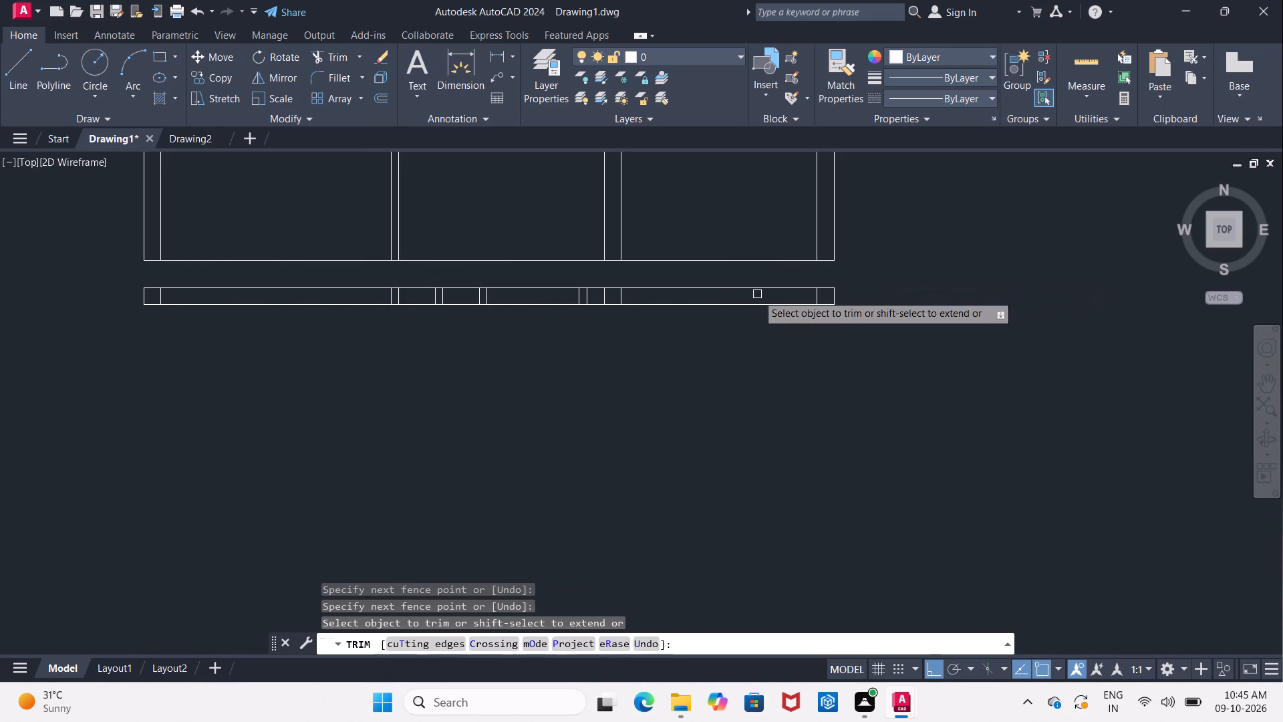
key(Escape)
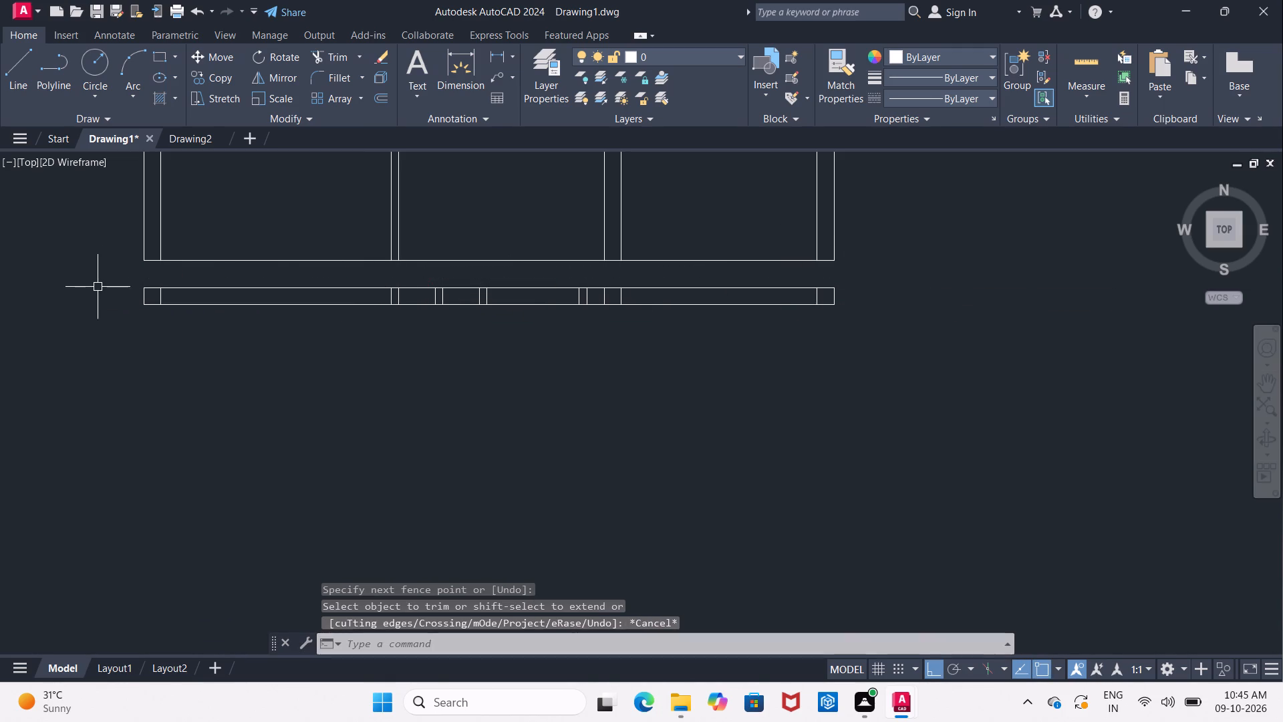
Delete the detached bottom outer wall strip together with the short vertical segments inside it.
click(120, 283)
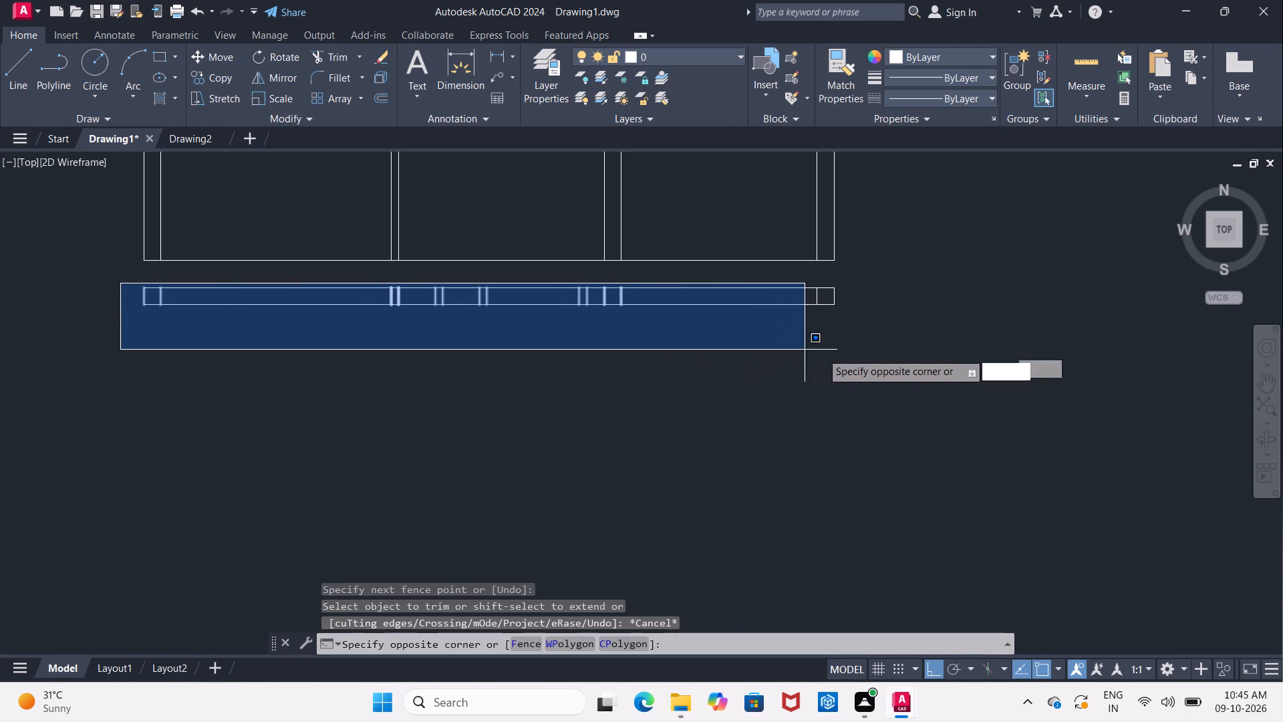
click(857, 362)
key(Delete)
scroll(863, 364, down, 1)
scroll(860, 364, up, 1)
middle_drag(860, 364, 541, 453)
scroll(545, 441, down, 2)
middle_drag(545, 441, 585, 392)
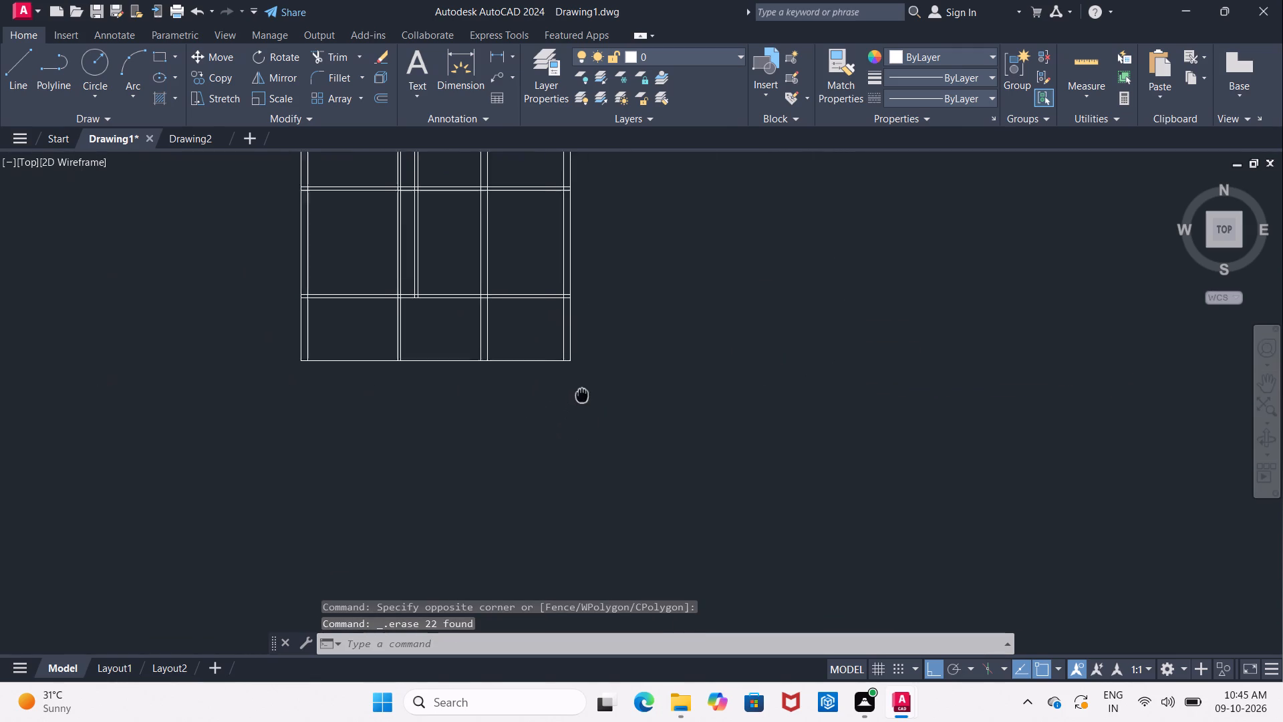
middle_drag(585, 392, 604, 377)
scroll(604, 377, up, 2)
scroll(608, 382, down, 1)
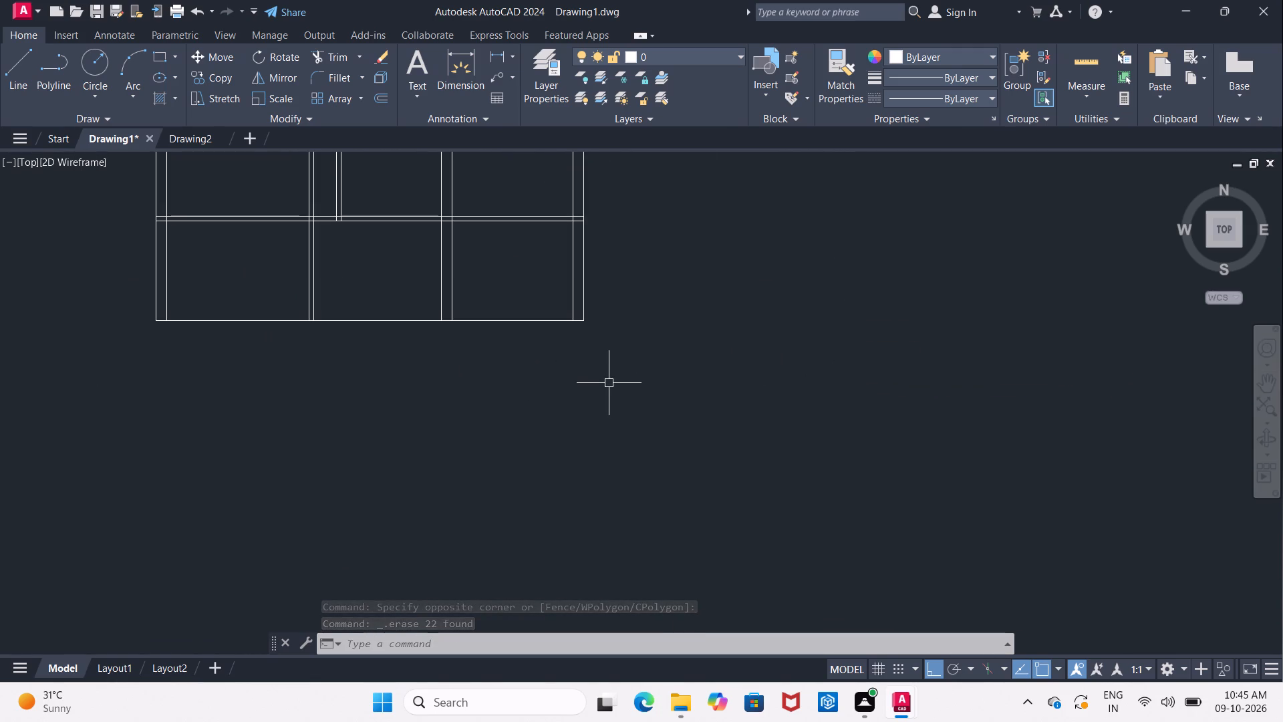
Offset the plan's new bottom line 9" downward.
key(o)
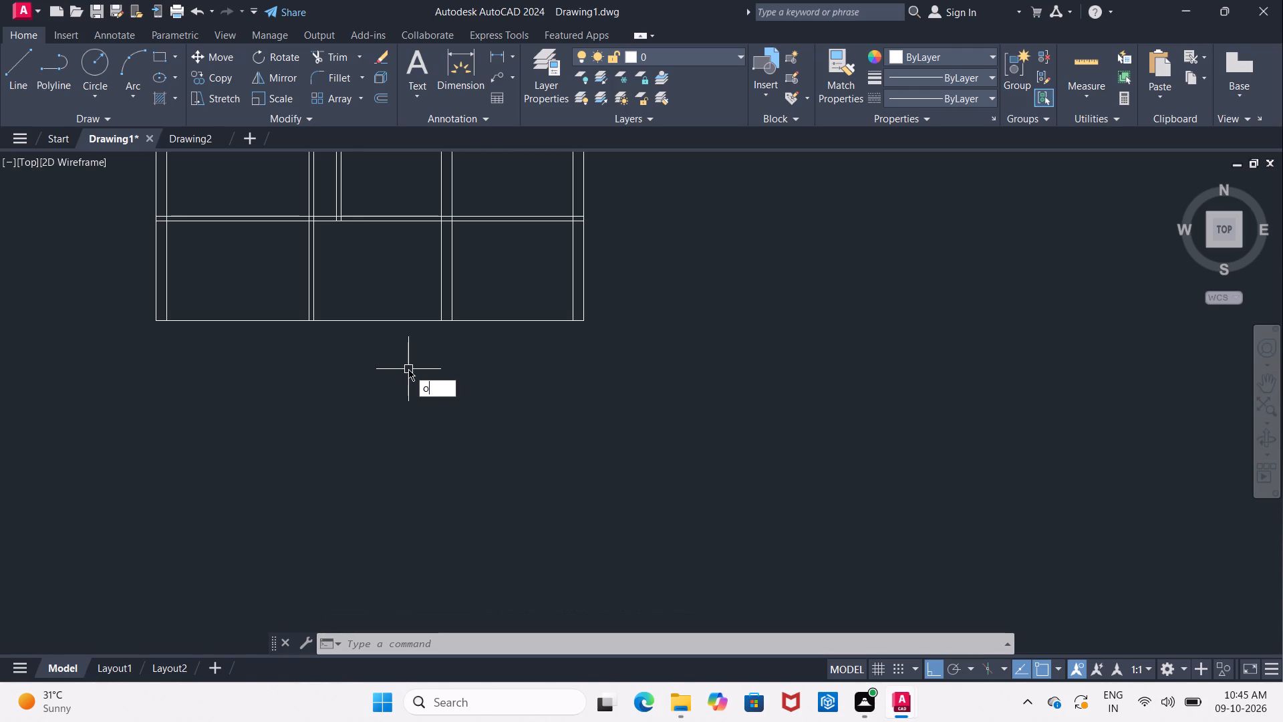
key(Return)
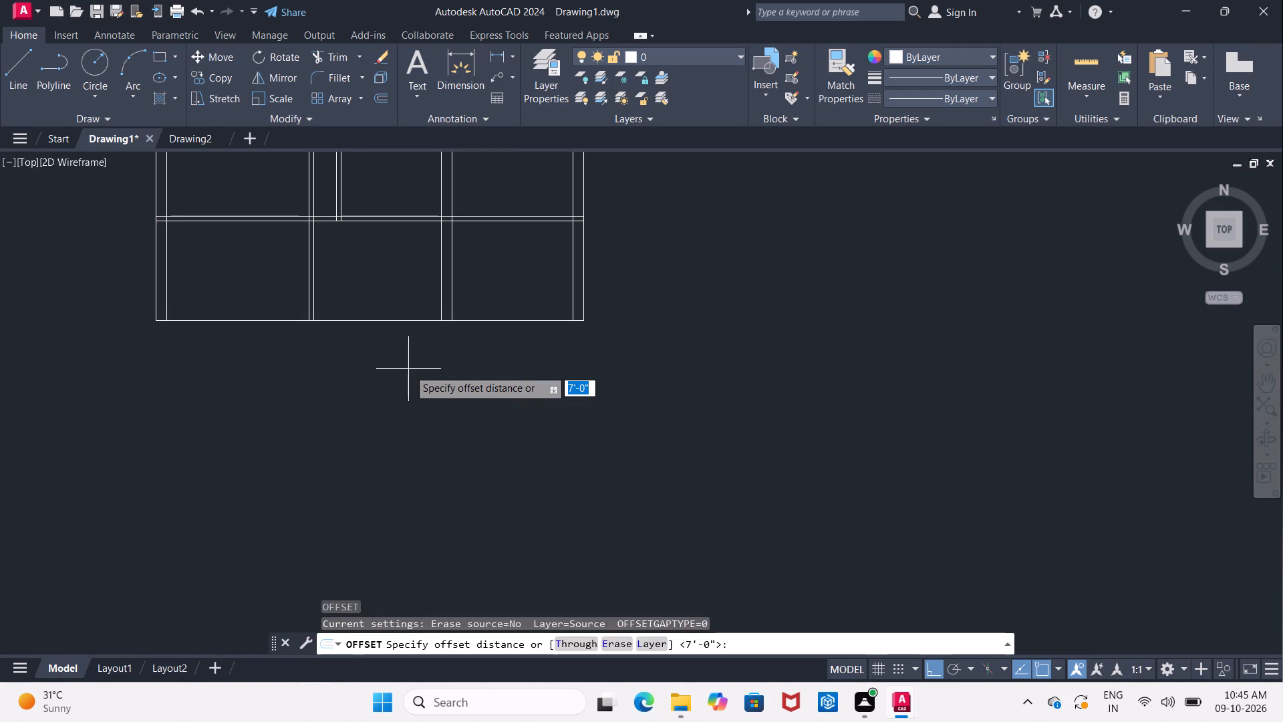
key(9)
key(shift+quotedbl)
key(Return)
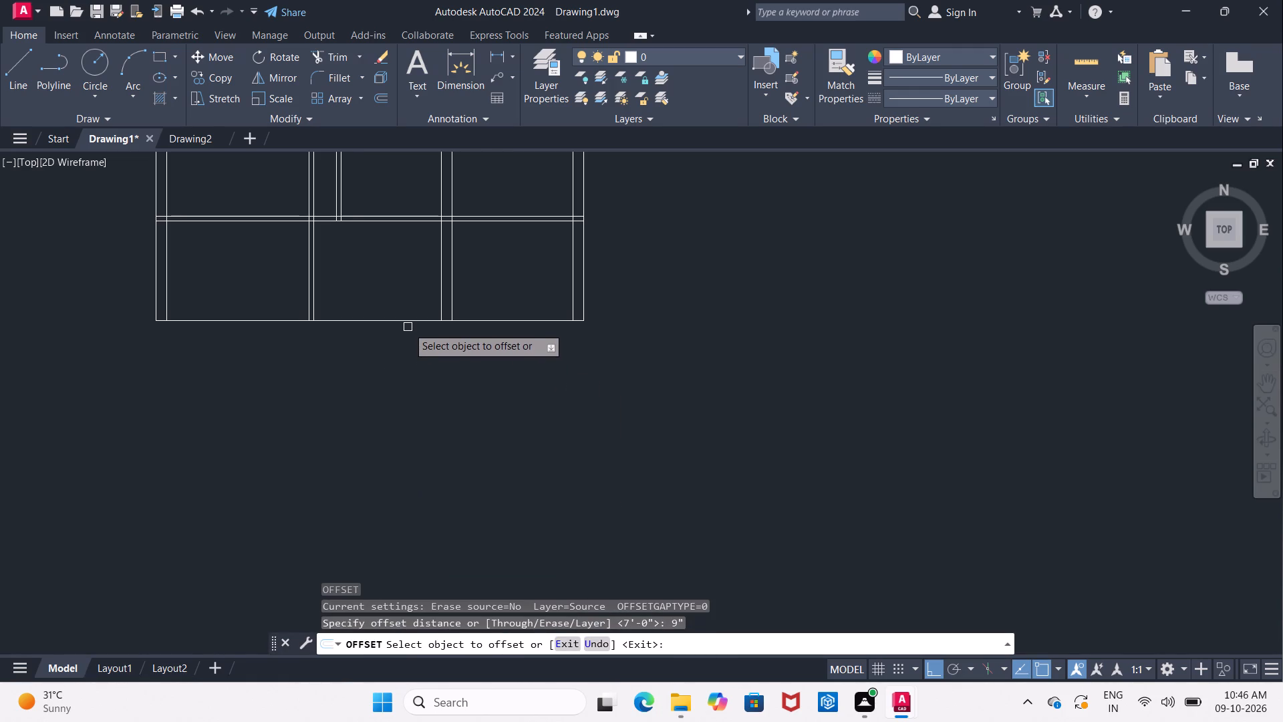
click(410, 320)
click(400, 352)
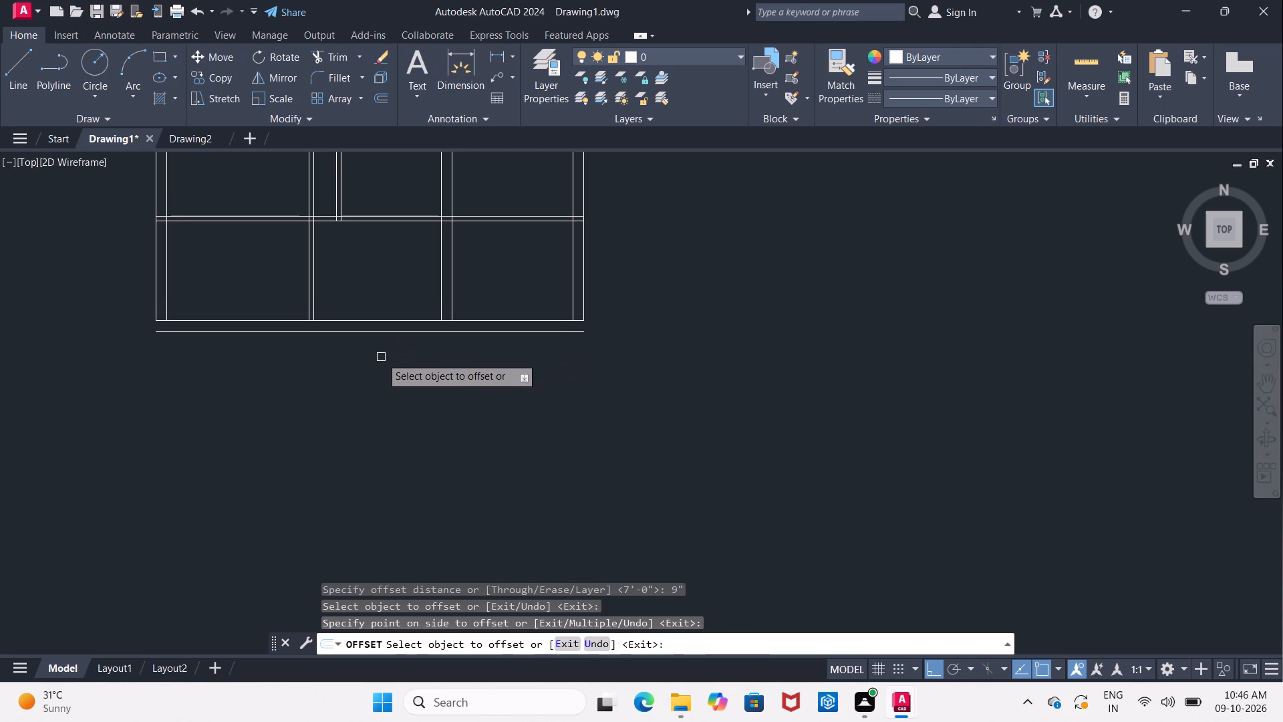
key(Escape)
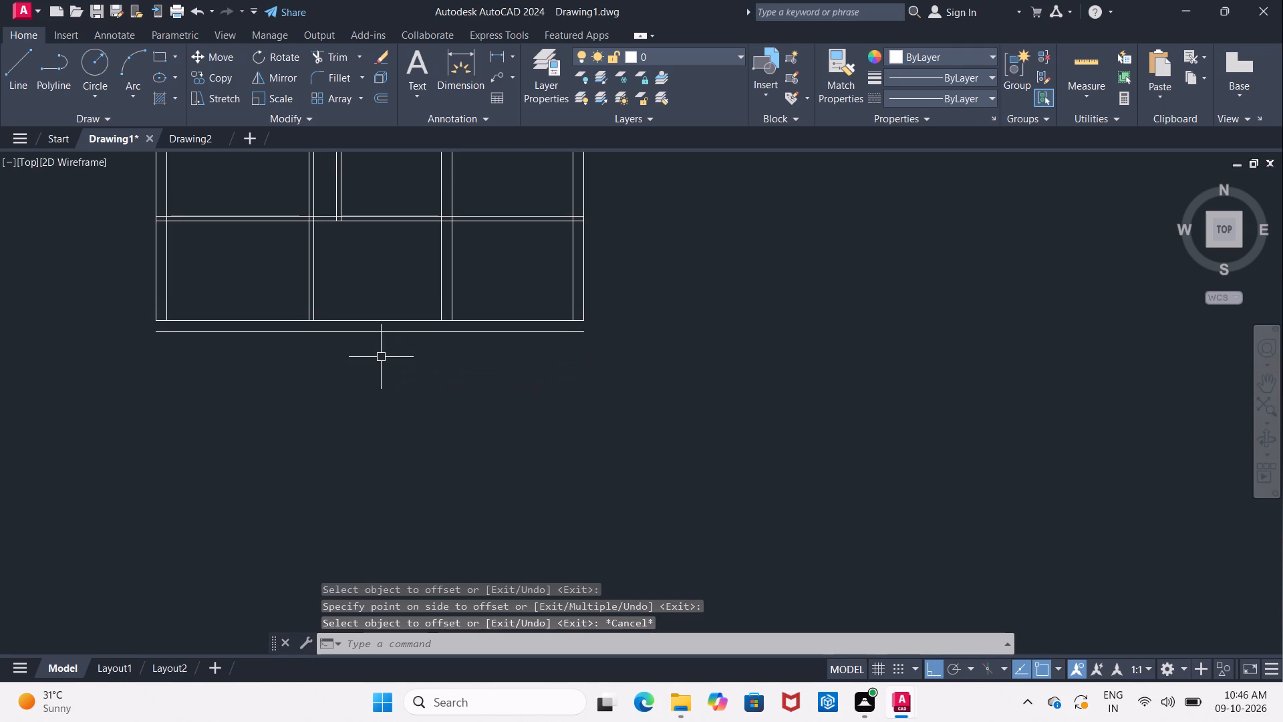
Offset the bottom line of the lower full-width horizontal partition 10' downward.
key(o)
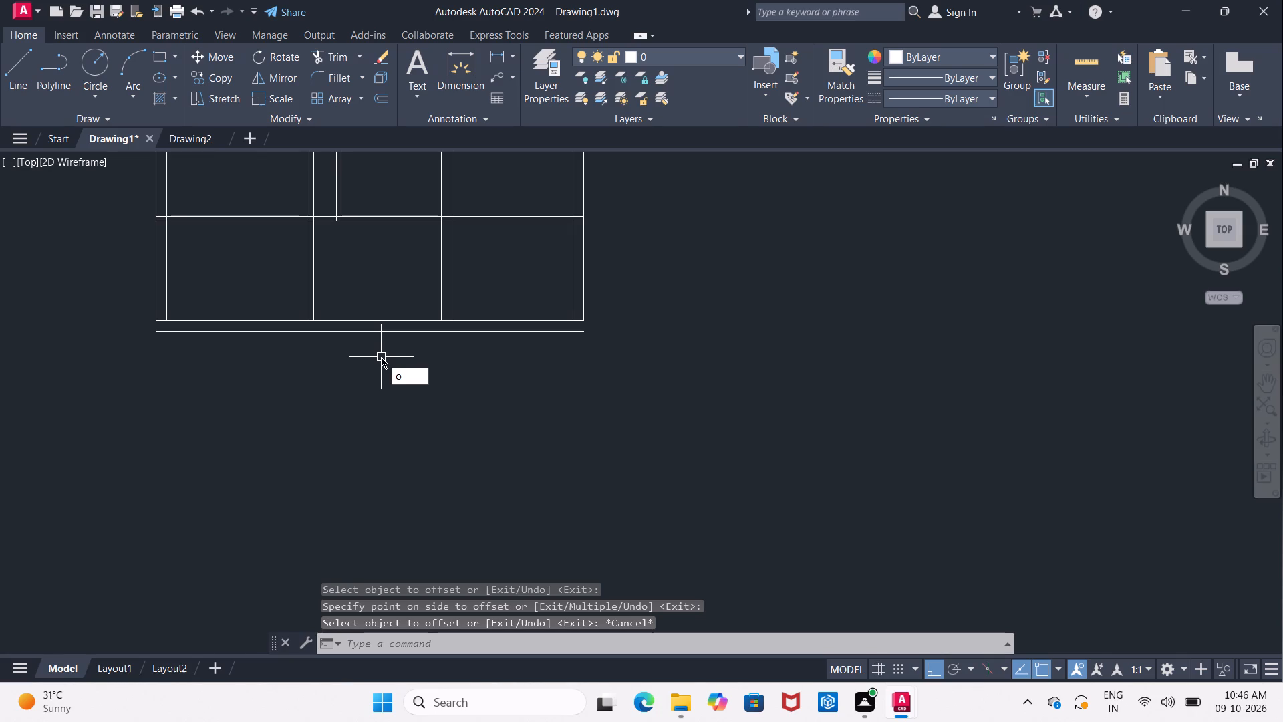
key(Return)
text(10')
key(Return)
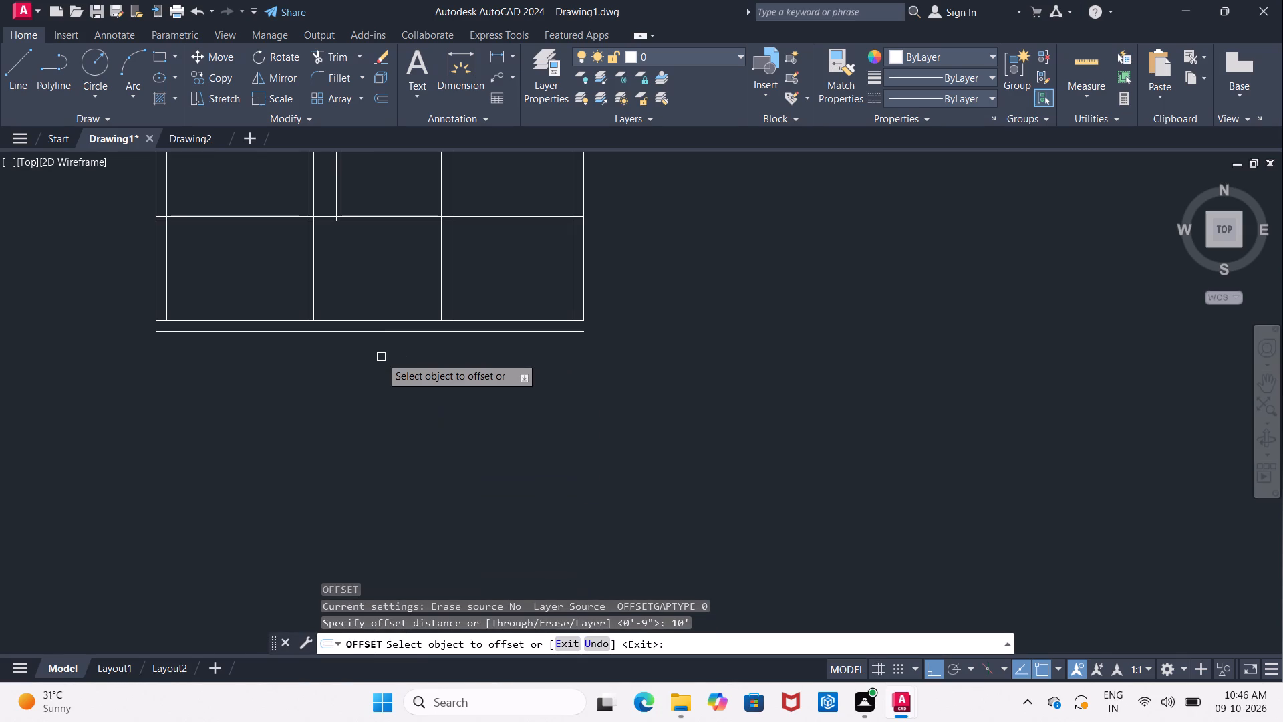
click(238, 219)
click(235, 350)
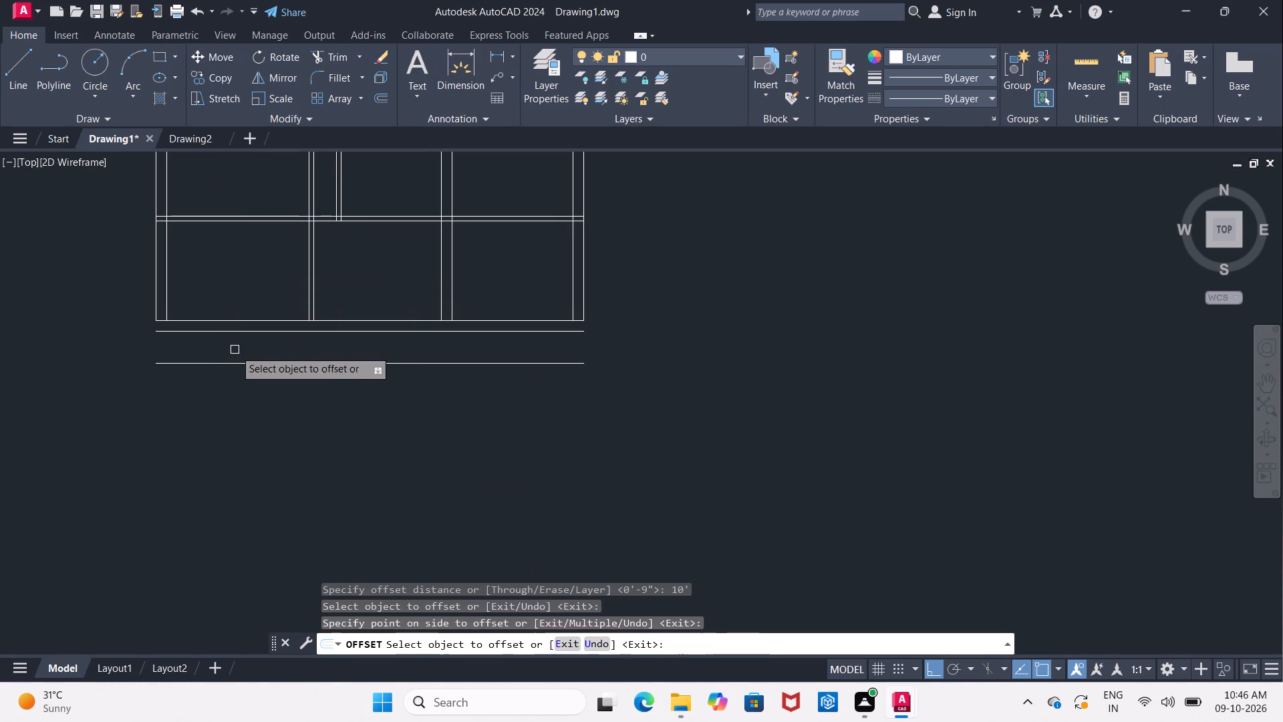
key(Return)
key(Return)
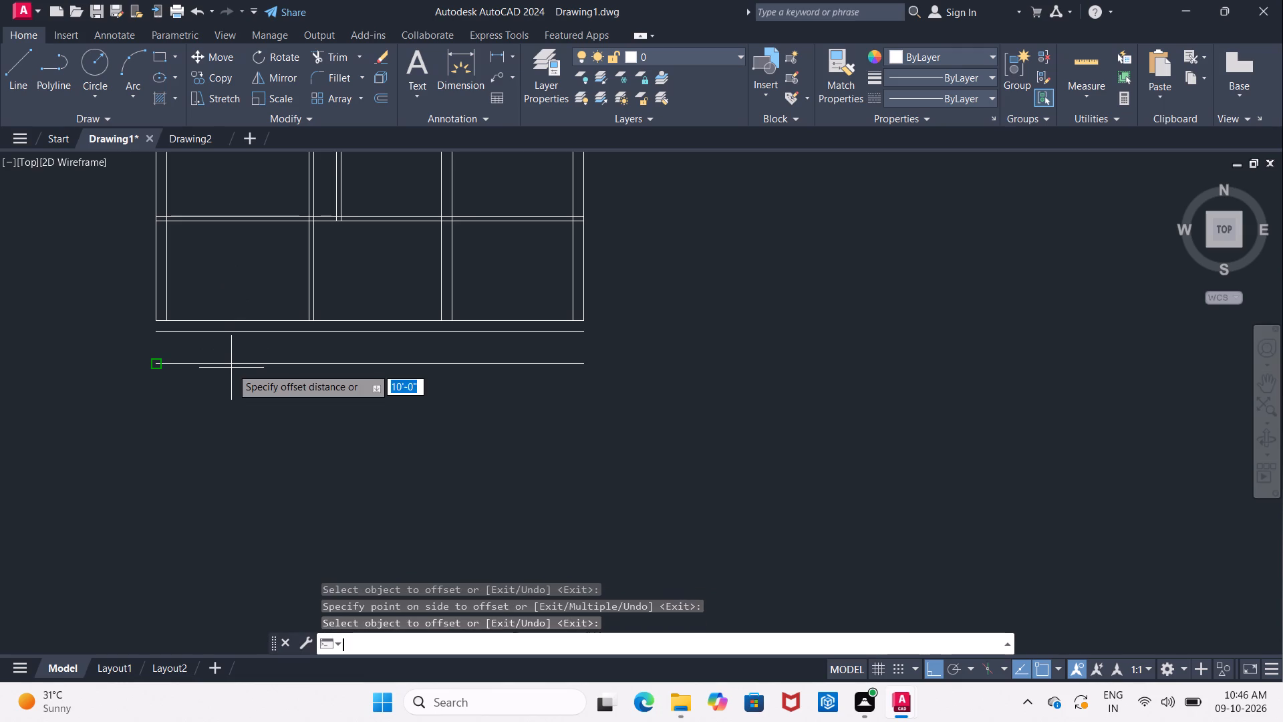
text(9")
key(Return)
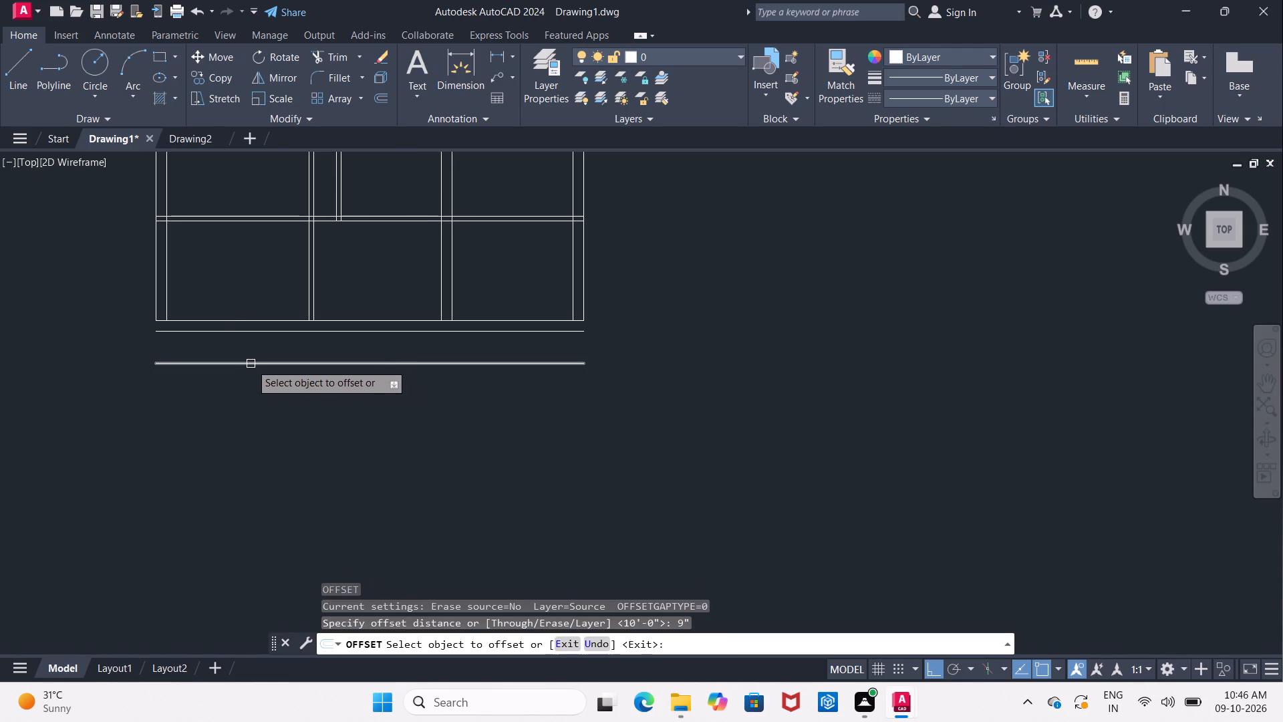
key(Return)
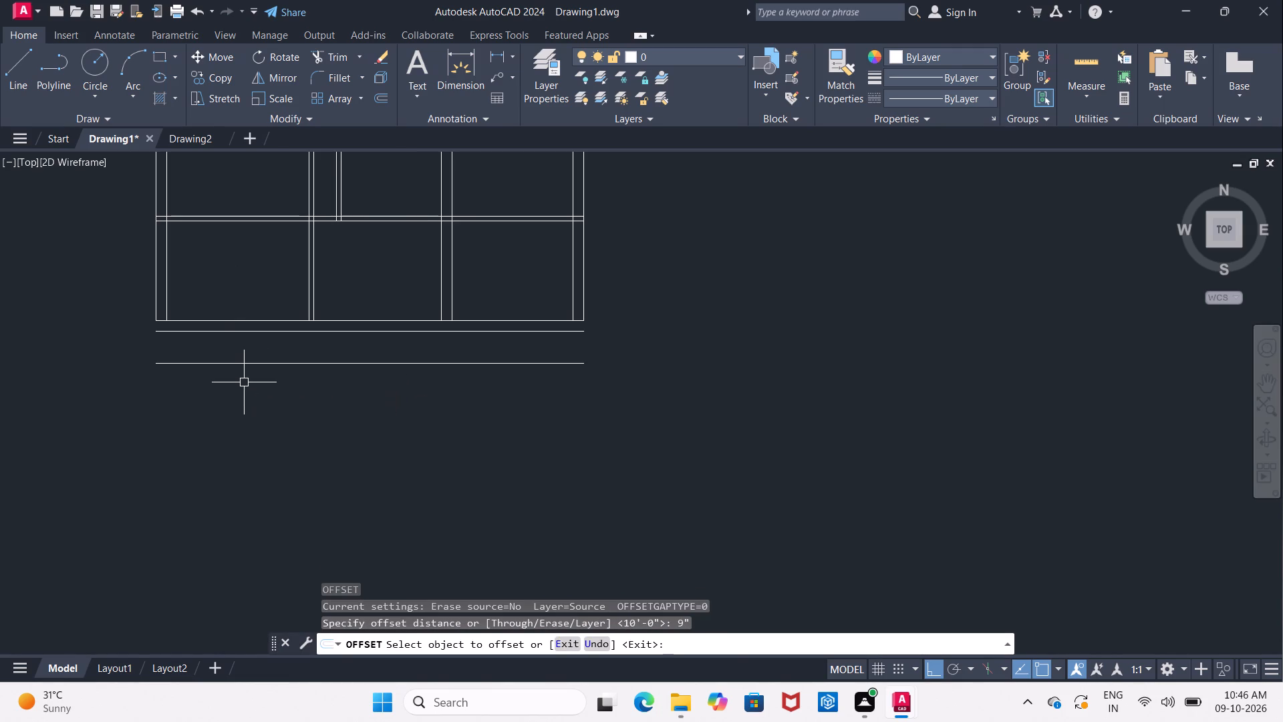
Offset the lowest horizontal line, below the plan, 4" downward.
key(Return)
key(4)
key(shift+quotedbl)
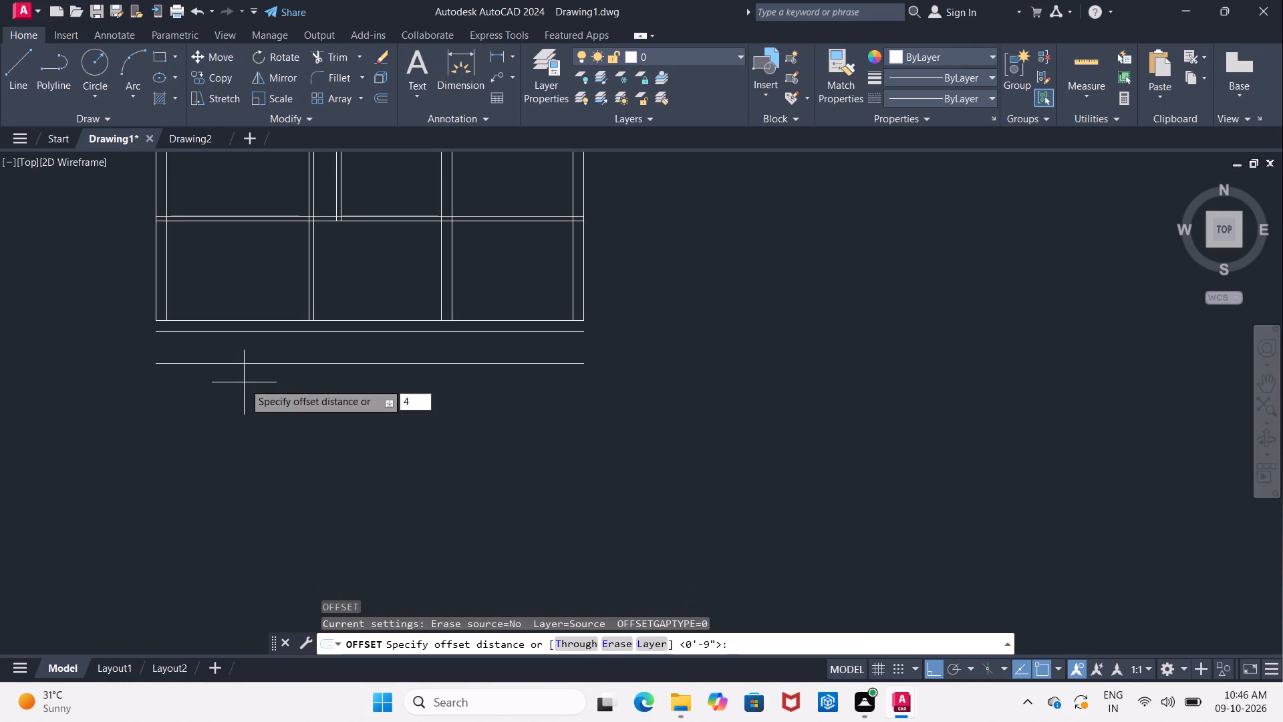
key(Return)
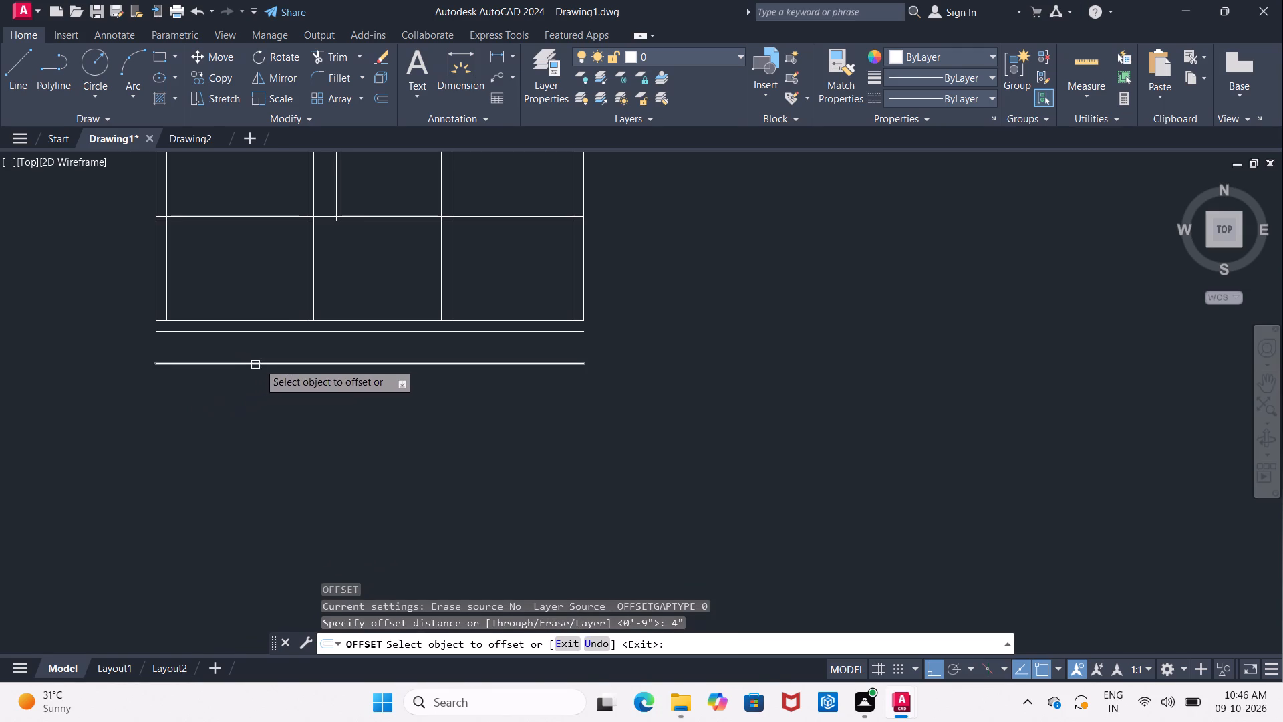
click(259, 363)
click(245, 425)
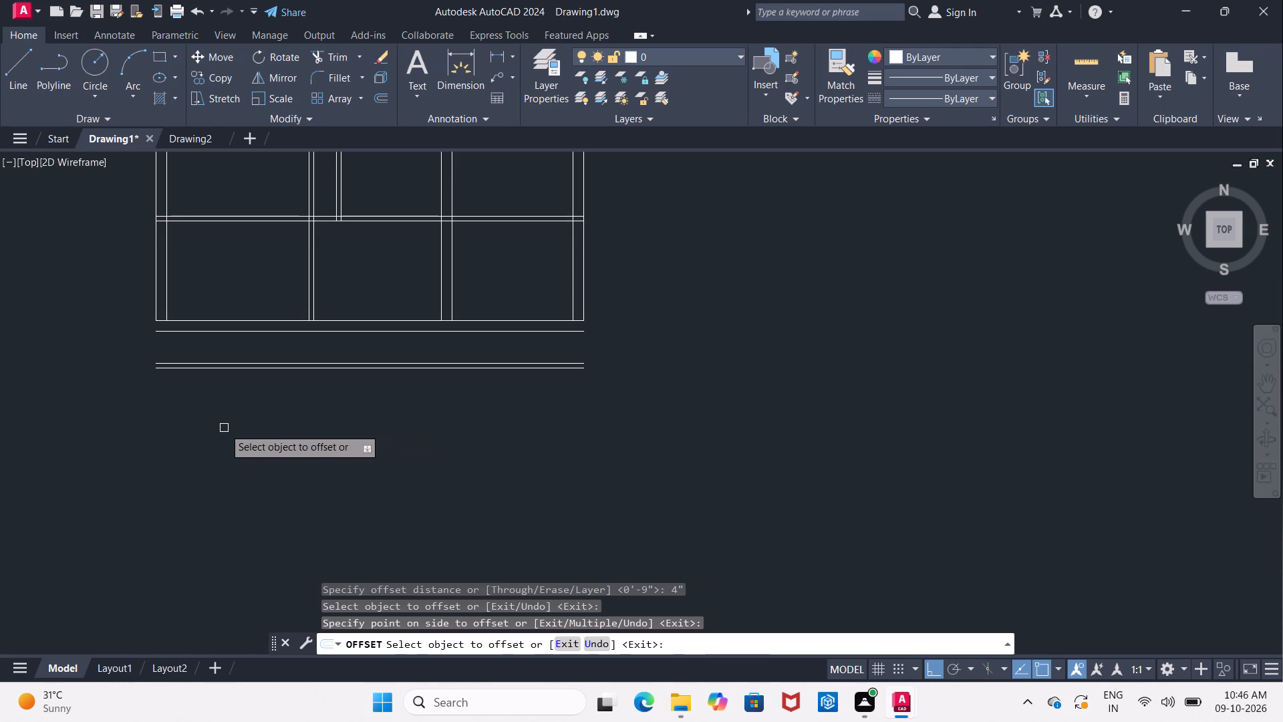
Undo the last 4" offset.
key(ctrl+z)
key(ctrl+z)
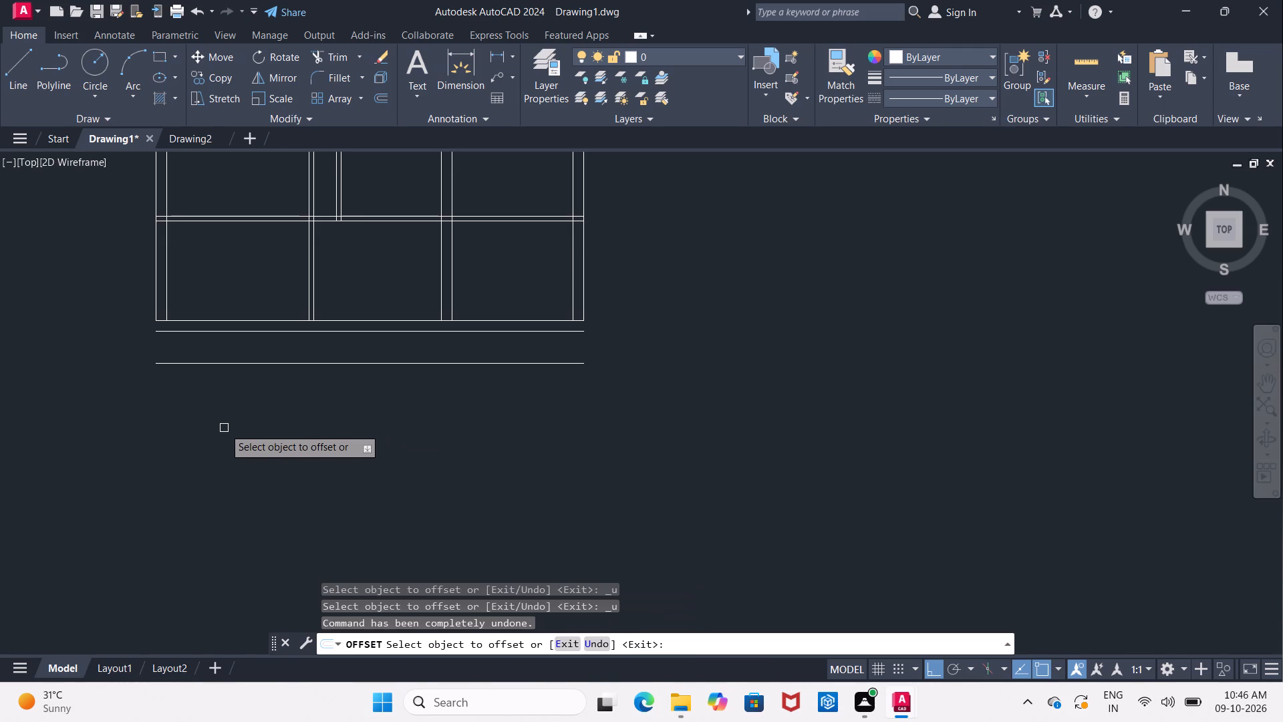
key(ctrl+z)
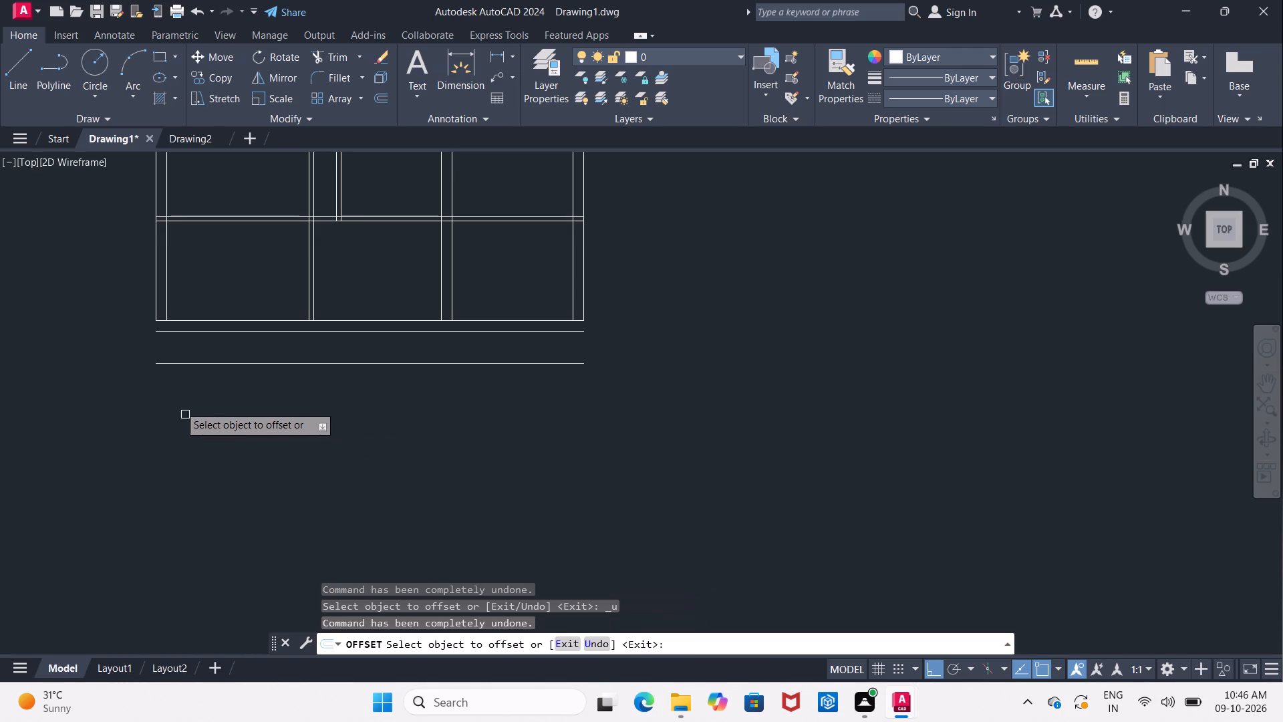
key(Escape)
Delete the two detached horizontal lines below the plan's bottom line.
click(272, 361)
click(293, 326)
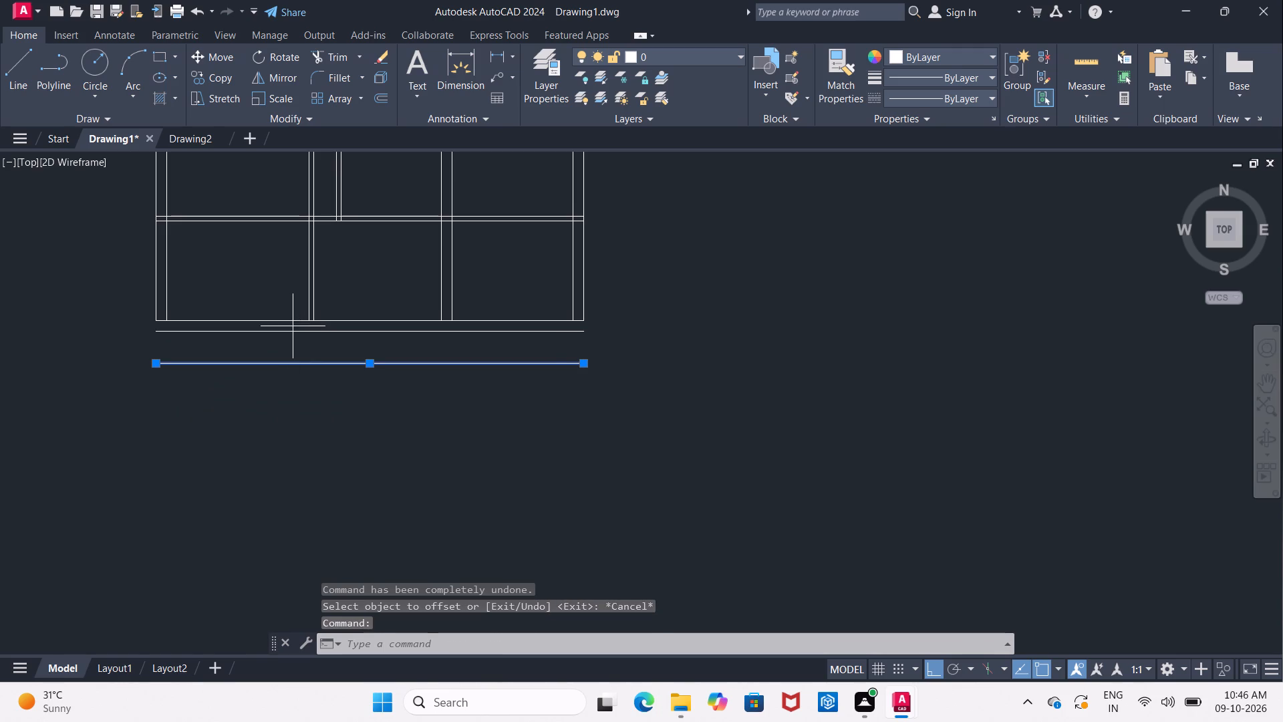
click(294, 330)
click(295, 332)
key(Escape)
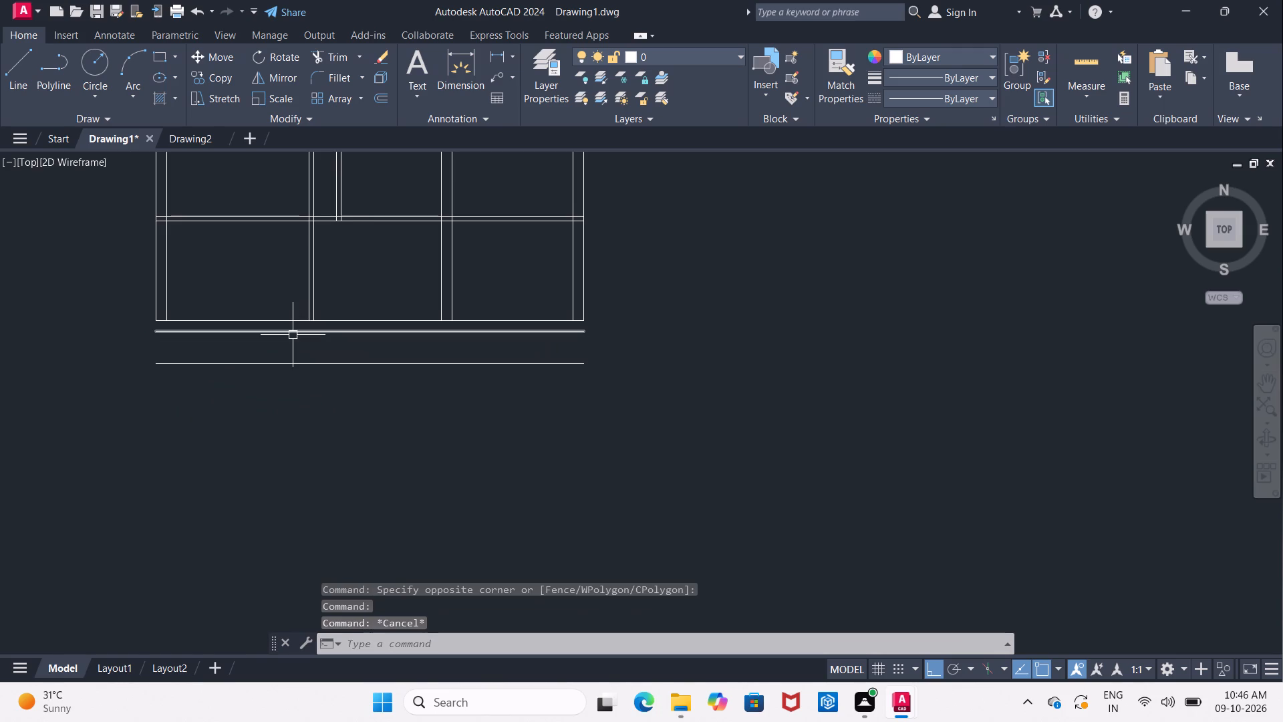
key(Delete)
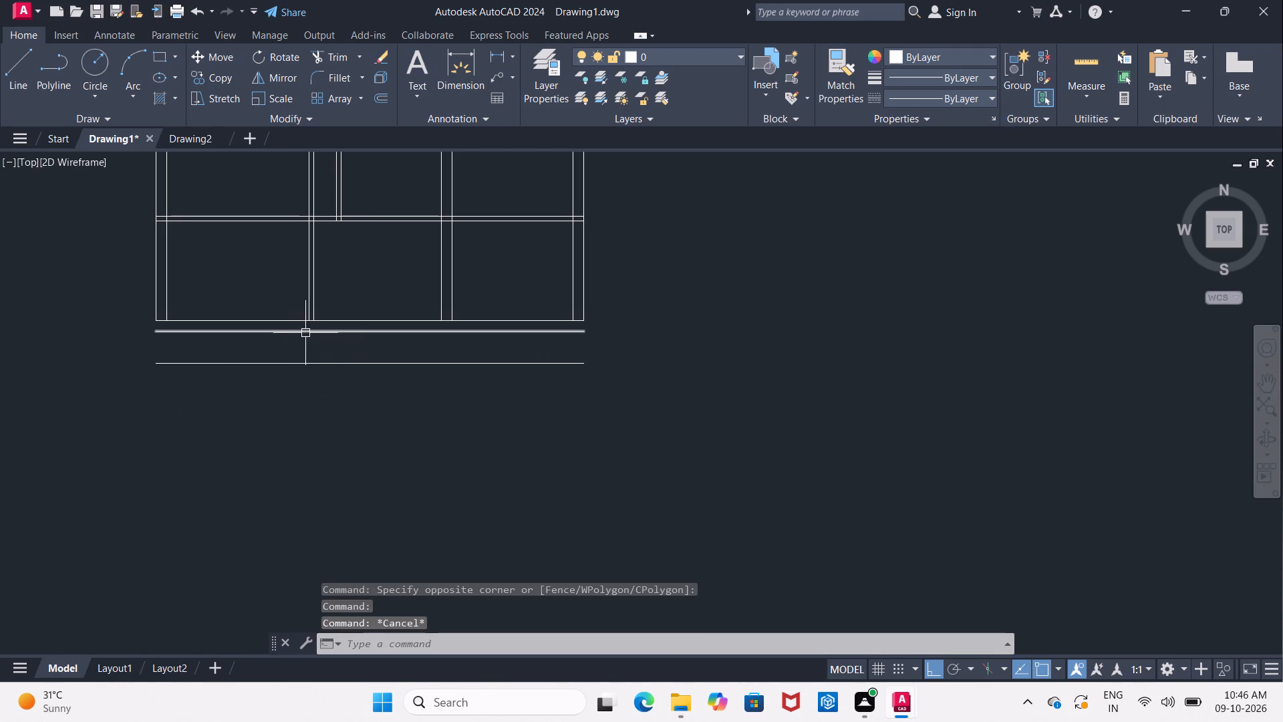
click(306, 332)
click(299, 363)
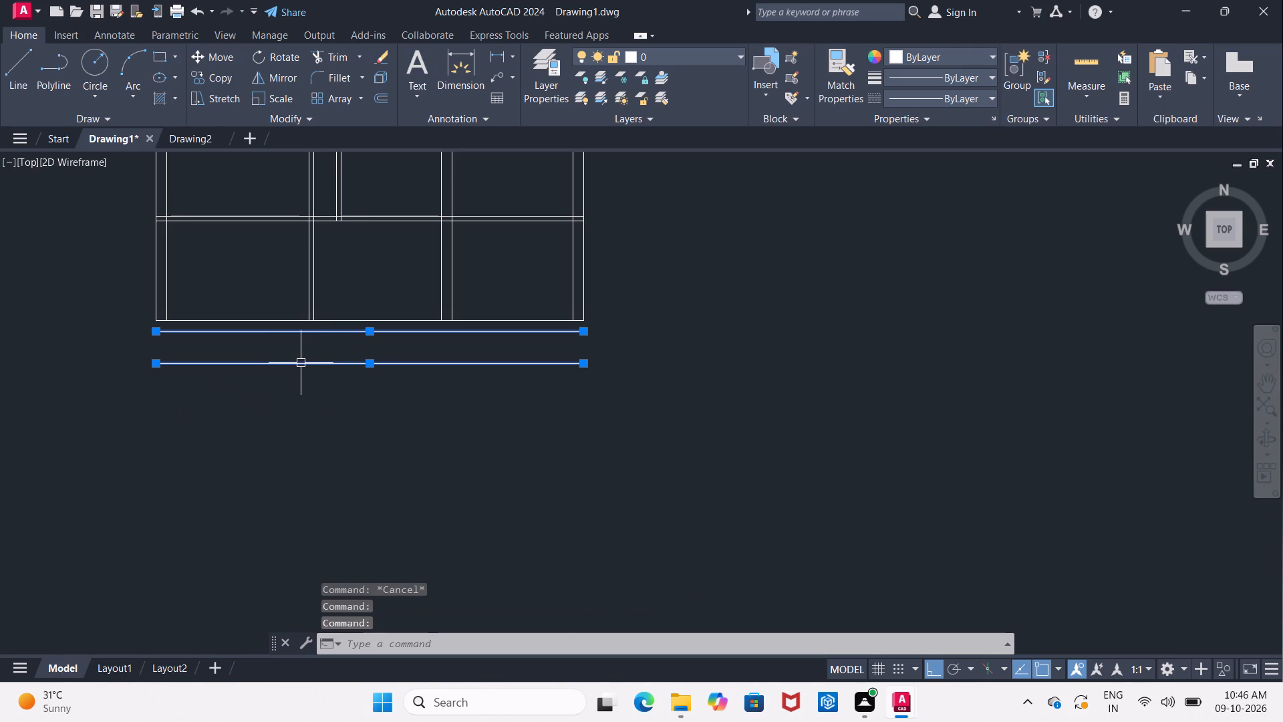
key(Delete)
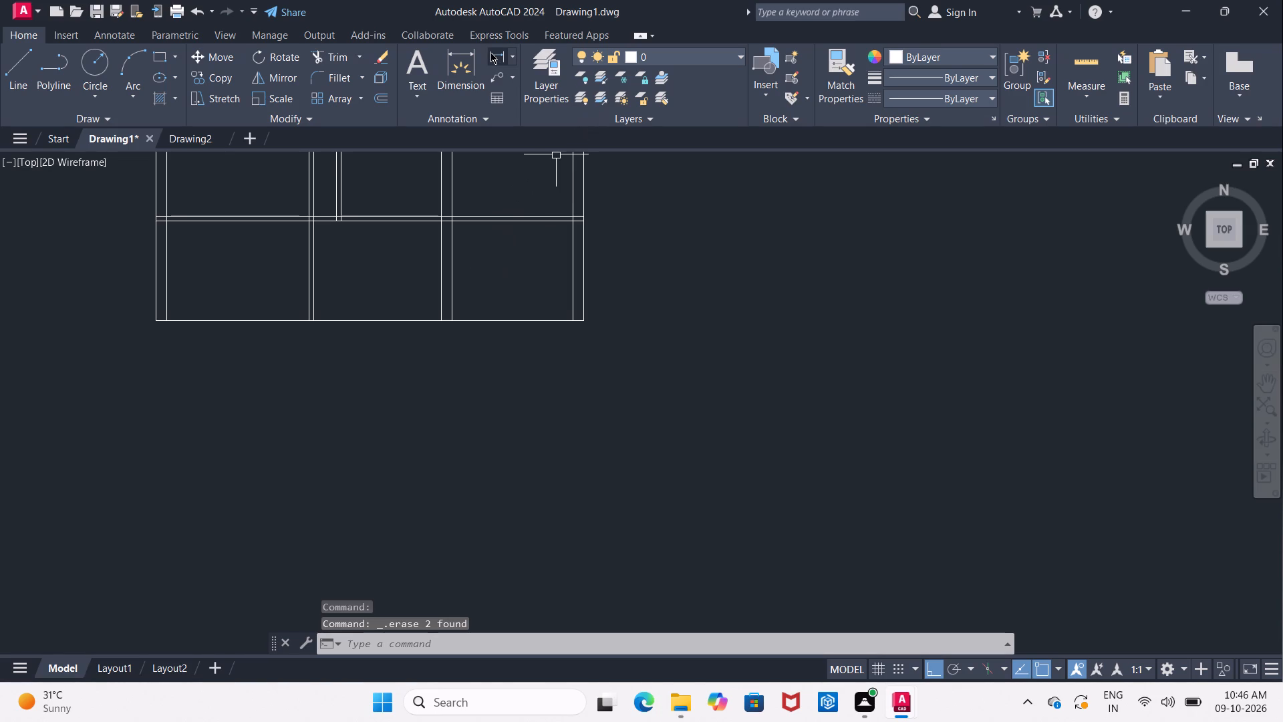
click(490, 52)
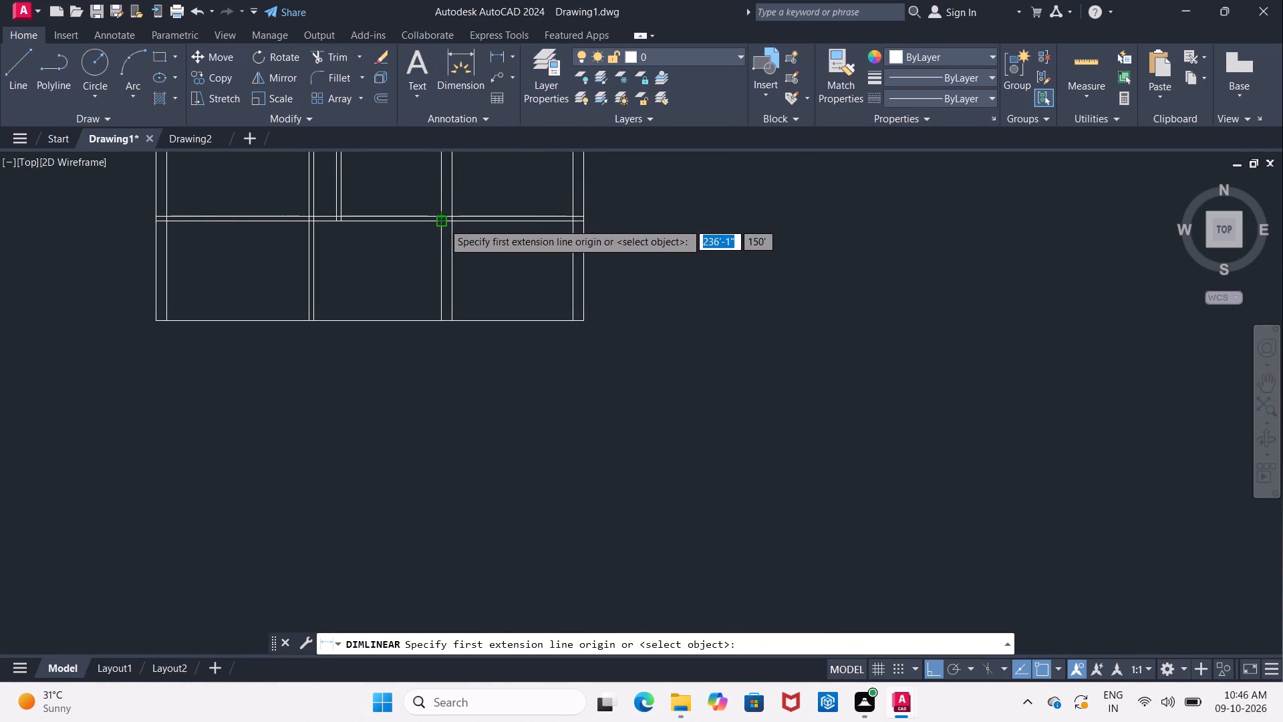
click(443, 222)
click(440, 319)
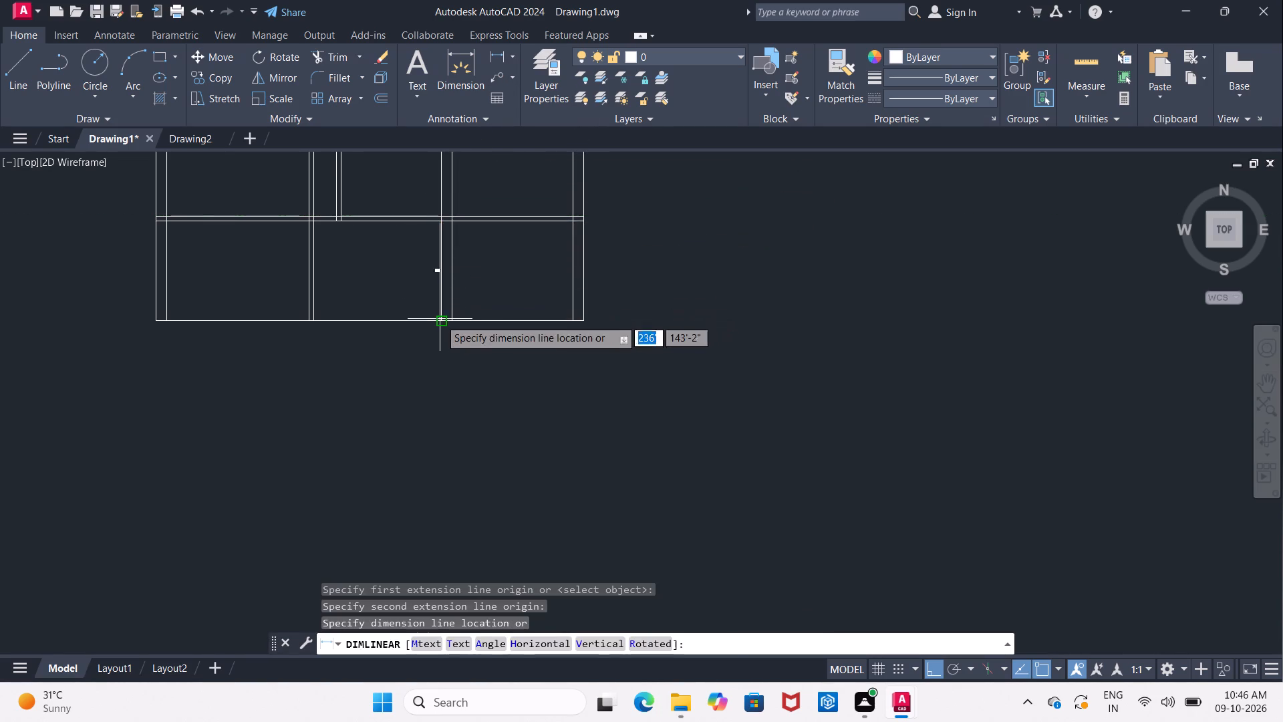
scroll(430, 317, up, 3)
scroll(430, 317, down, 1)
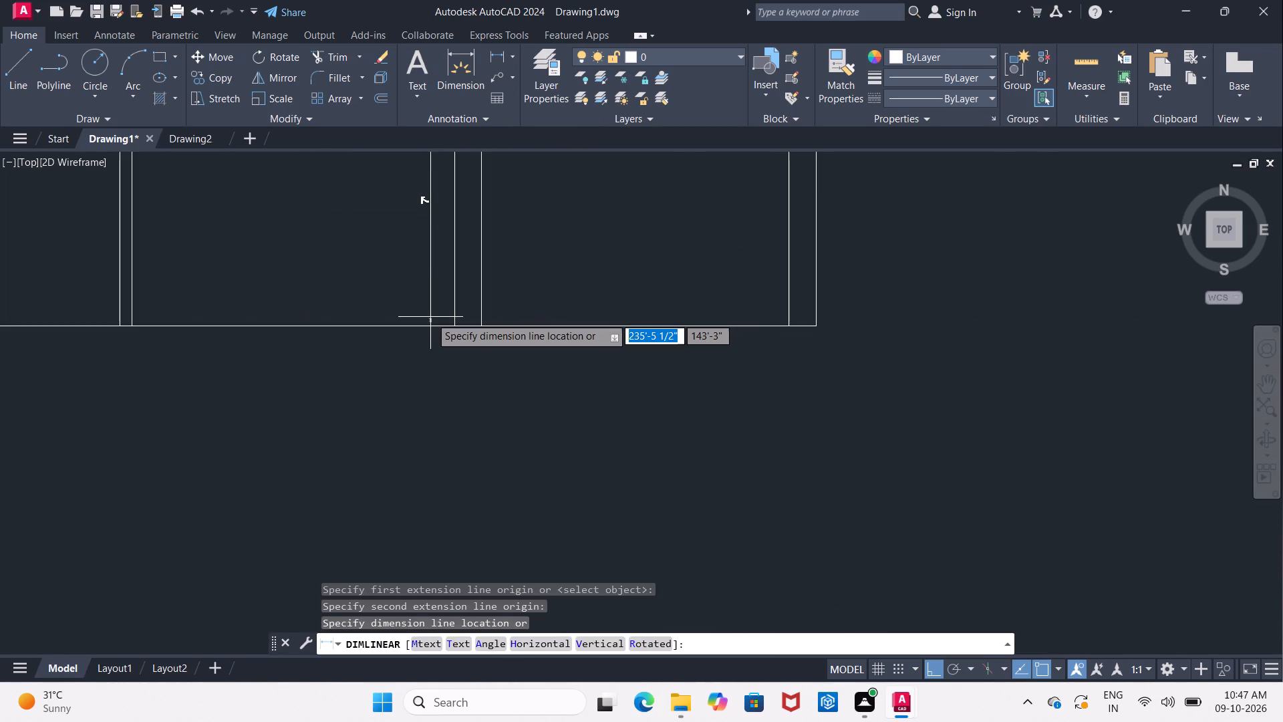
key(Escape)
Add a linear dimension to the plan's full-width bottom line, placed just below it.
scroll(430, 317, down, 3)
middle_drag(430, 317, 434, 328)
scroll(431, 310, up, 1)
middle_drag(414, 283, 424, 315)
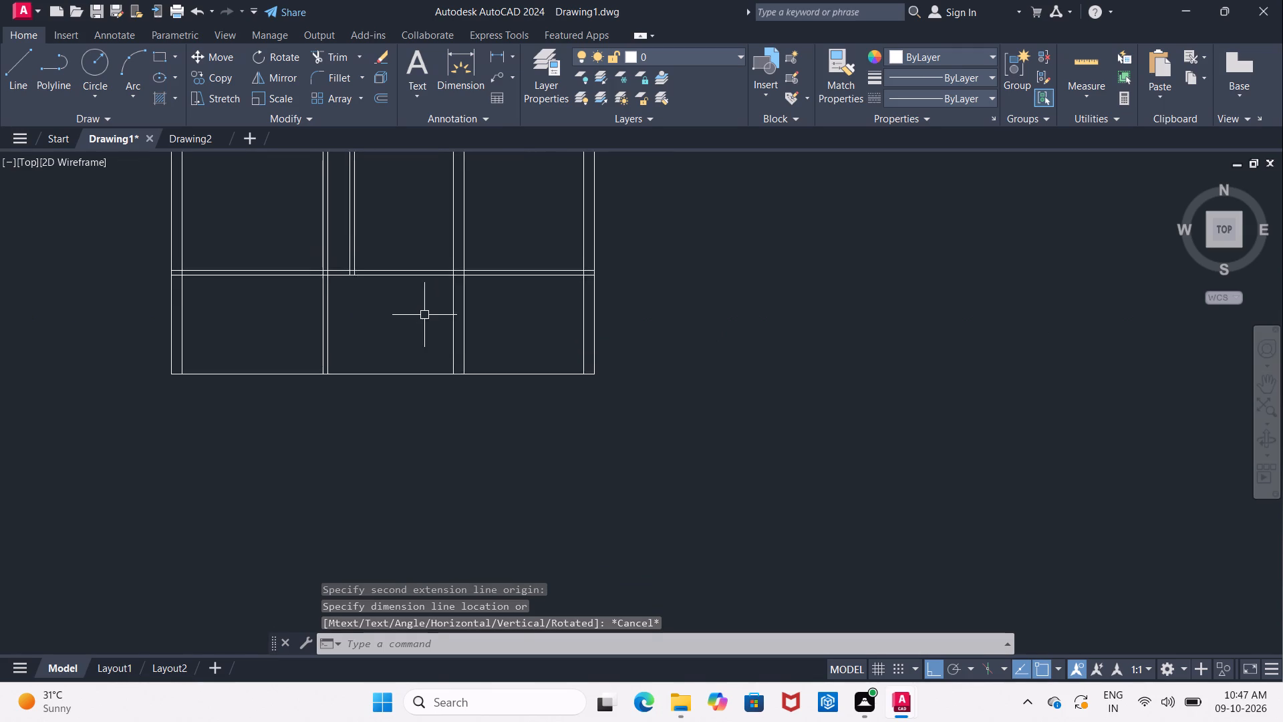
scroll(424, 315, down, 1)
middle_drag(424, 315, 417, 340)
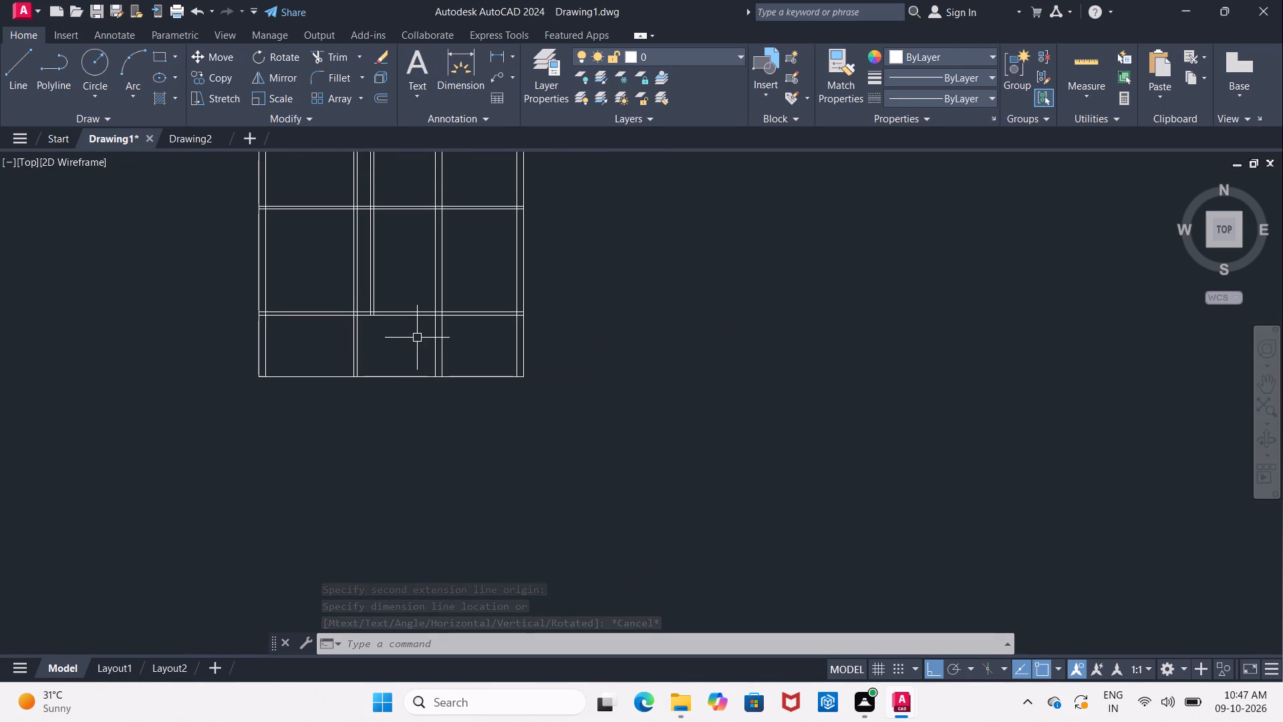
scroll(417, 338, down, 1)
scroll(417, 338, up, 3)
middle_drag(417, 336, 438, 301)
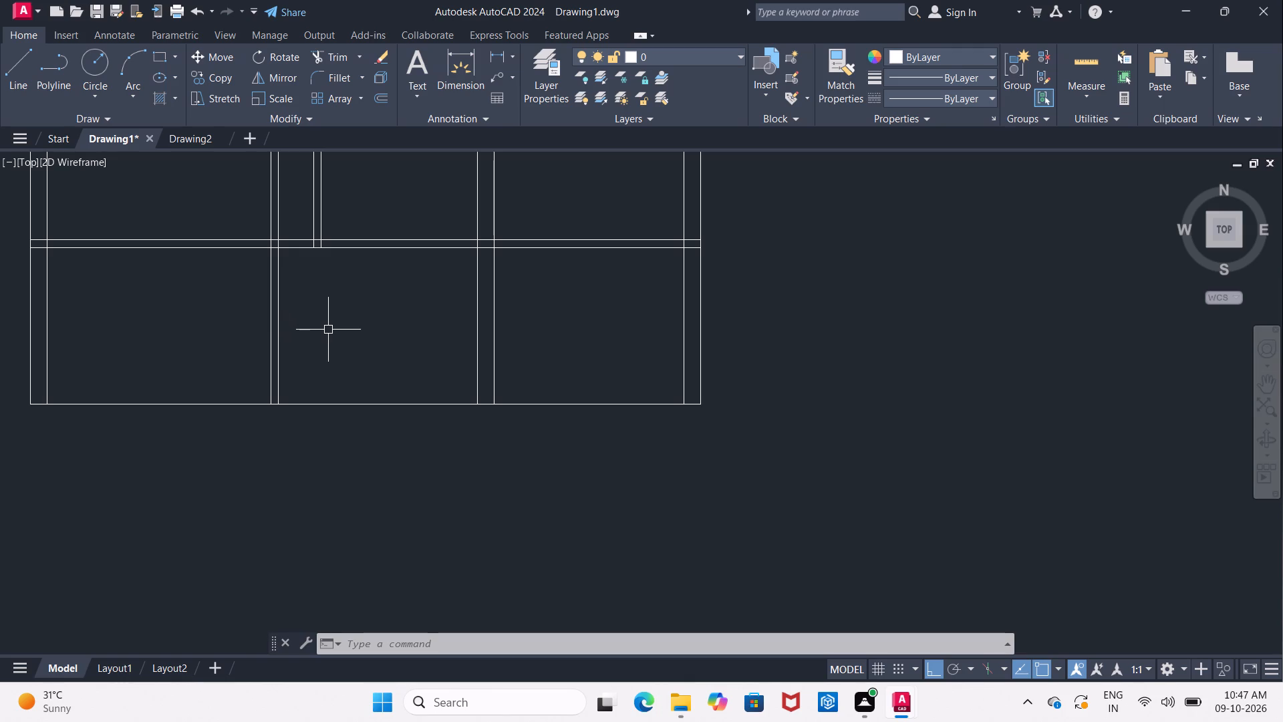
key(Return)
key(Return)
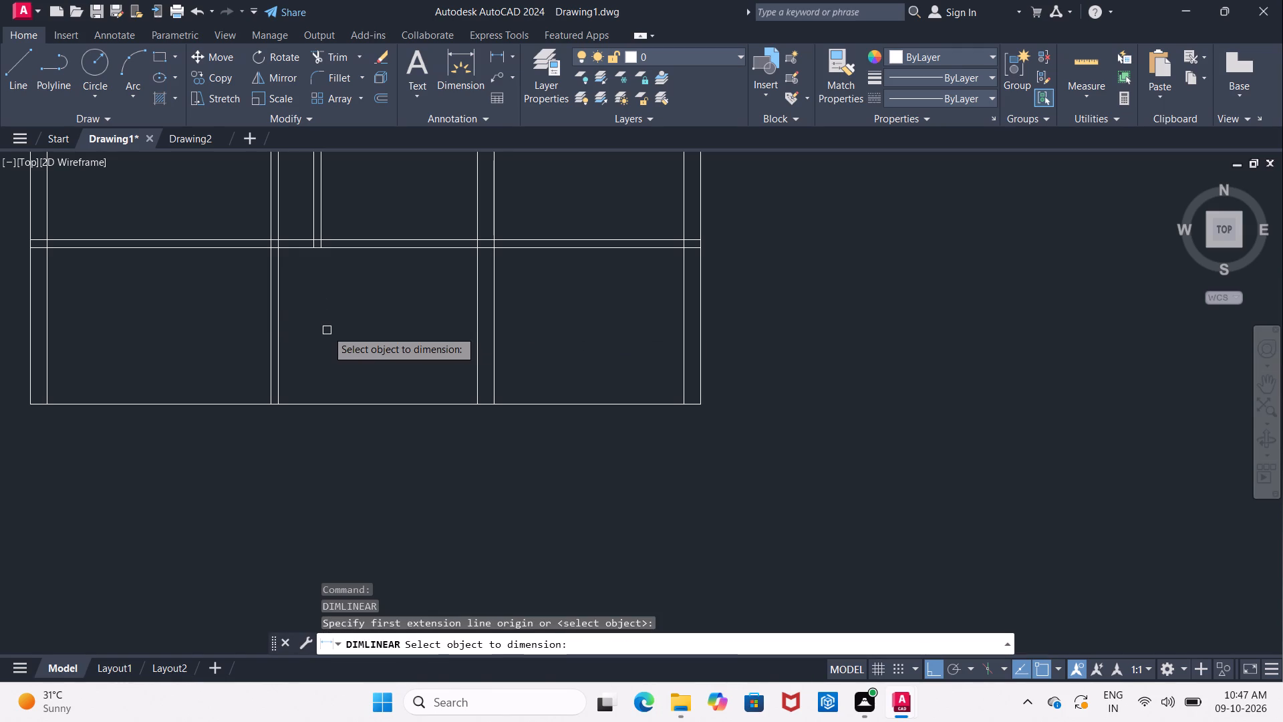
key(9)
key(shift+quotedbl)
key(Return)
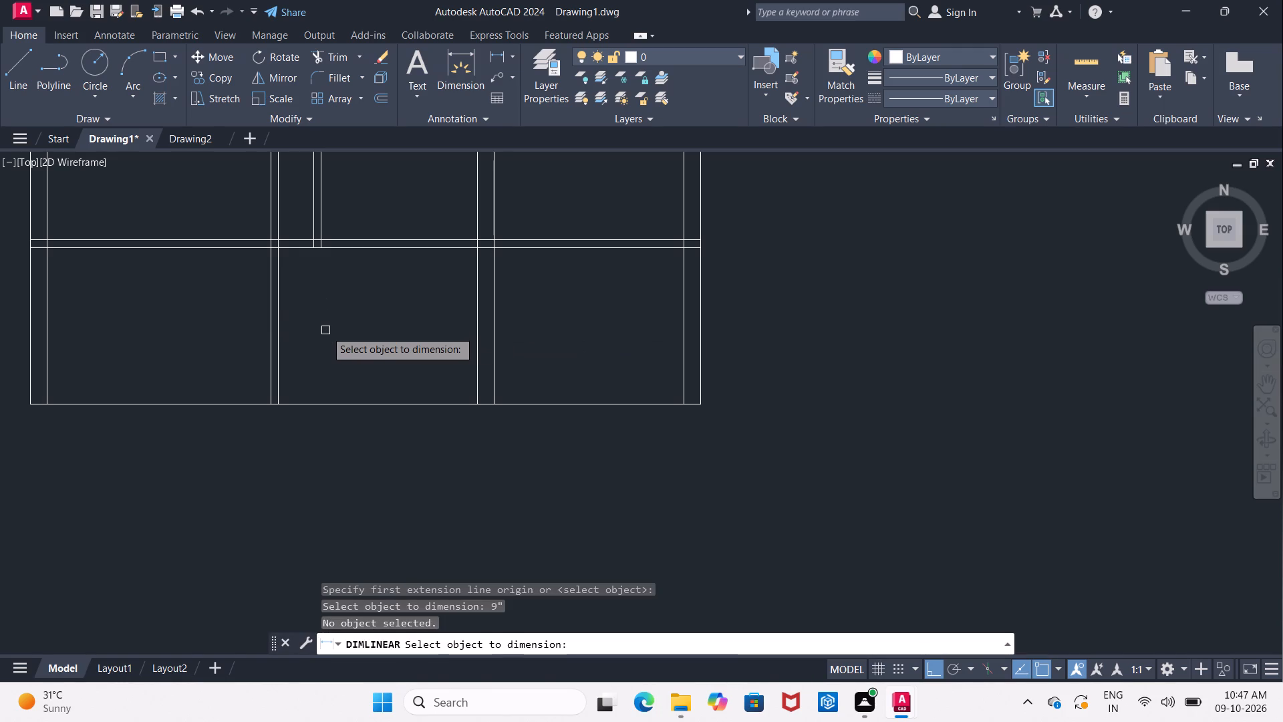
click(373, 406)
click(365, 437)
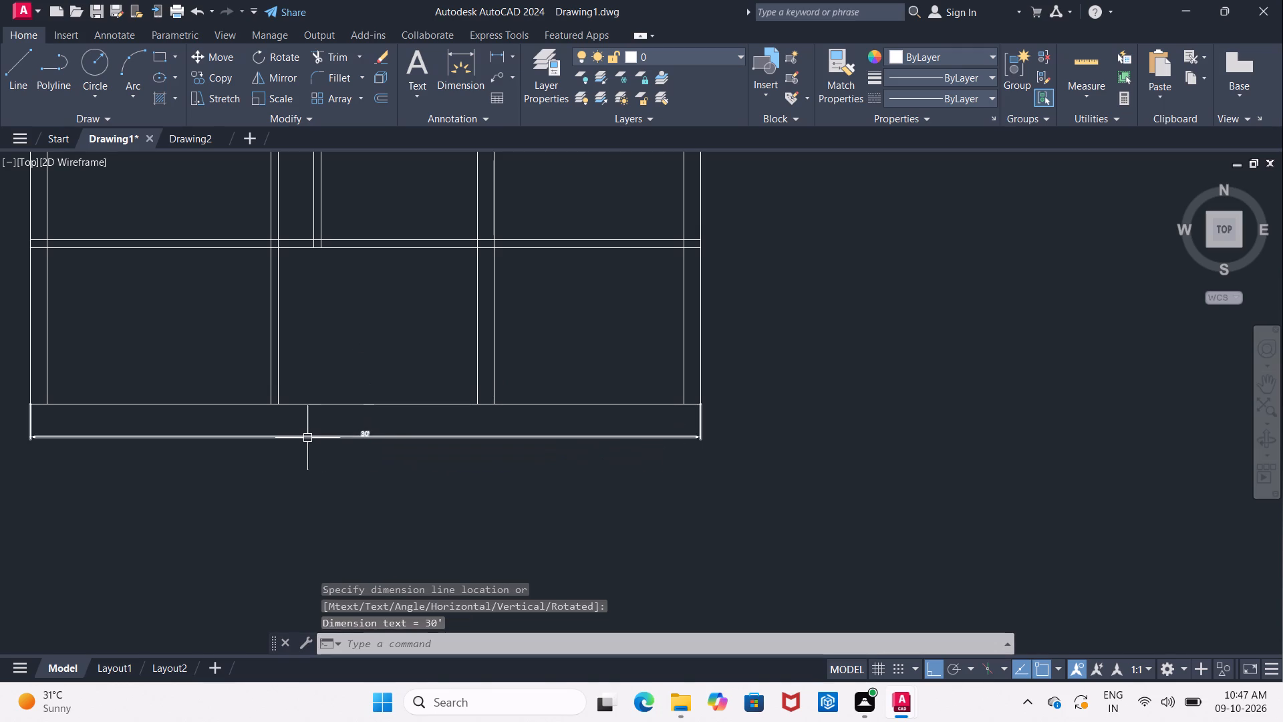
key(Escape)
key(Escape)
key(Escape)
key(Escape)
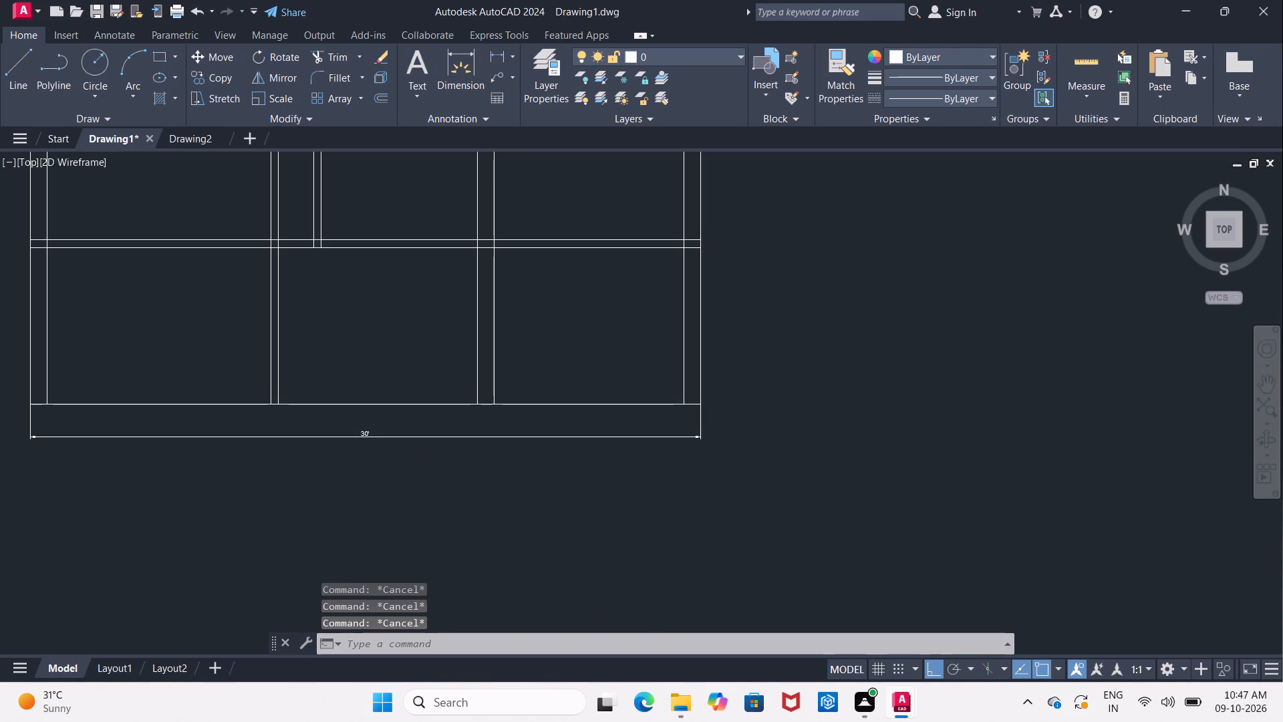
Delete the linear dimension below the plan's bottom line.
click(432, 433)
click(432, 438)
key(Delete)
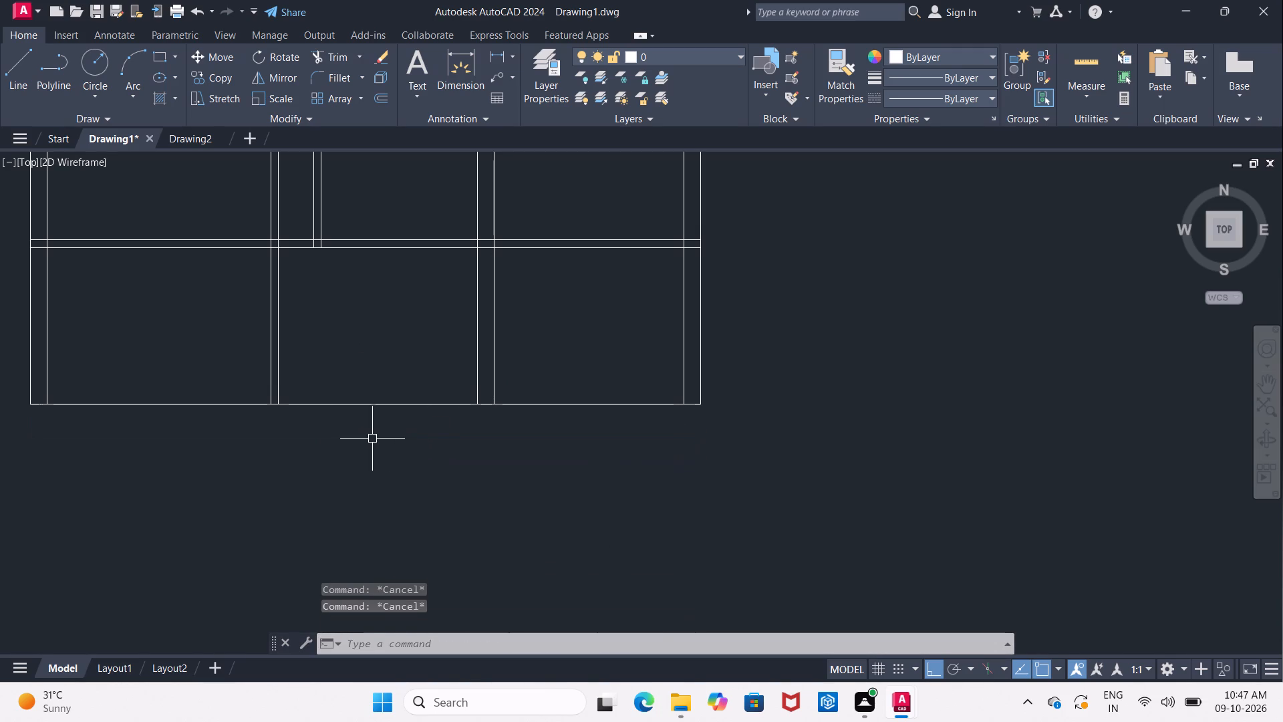
Modify the ISO-25 dimension style and set its text height to 9".
key(d)
key(Return)
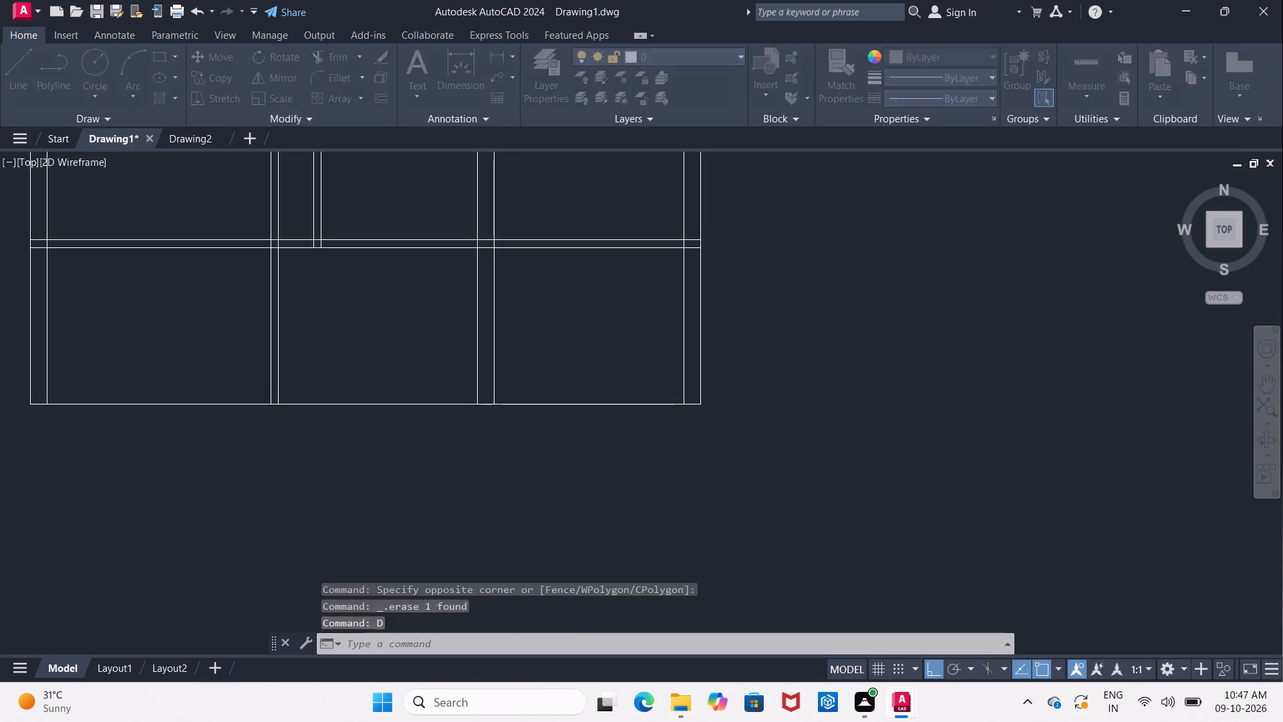
scroll(567, 404, up, 1)
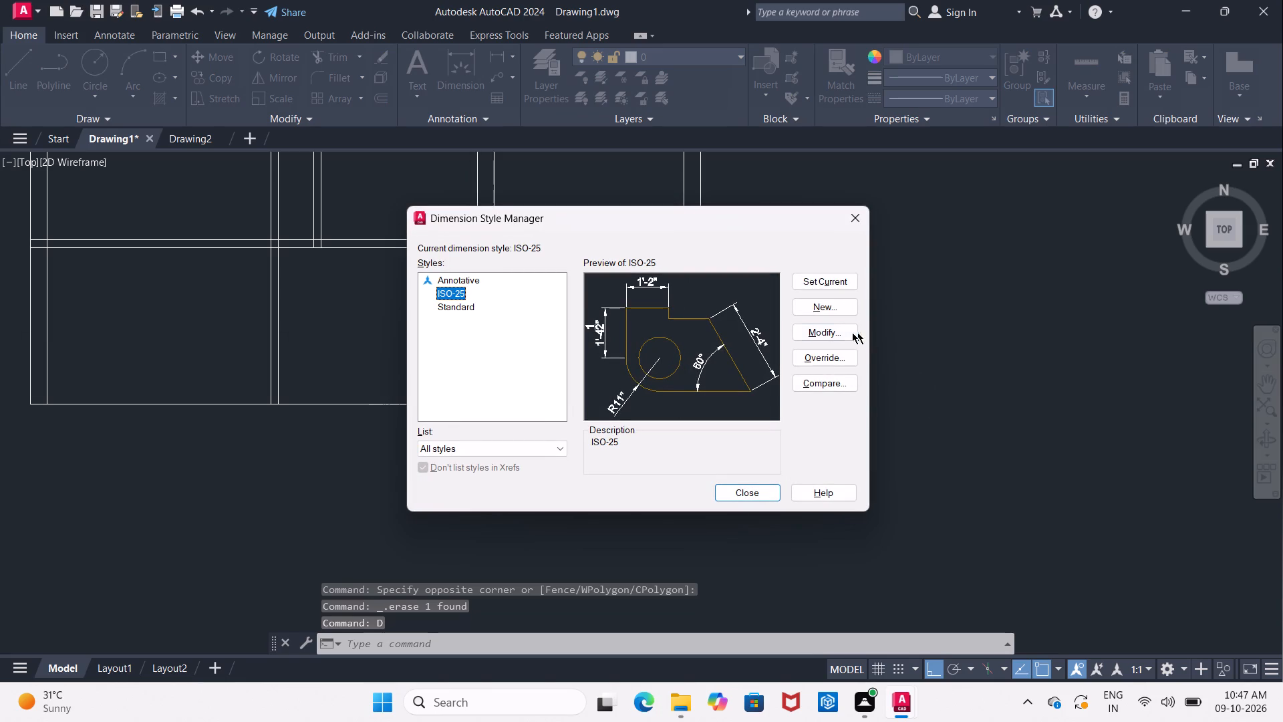
click(851, 332)
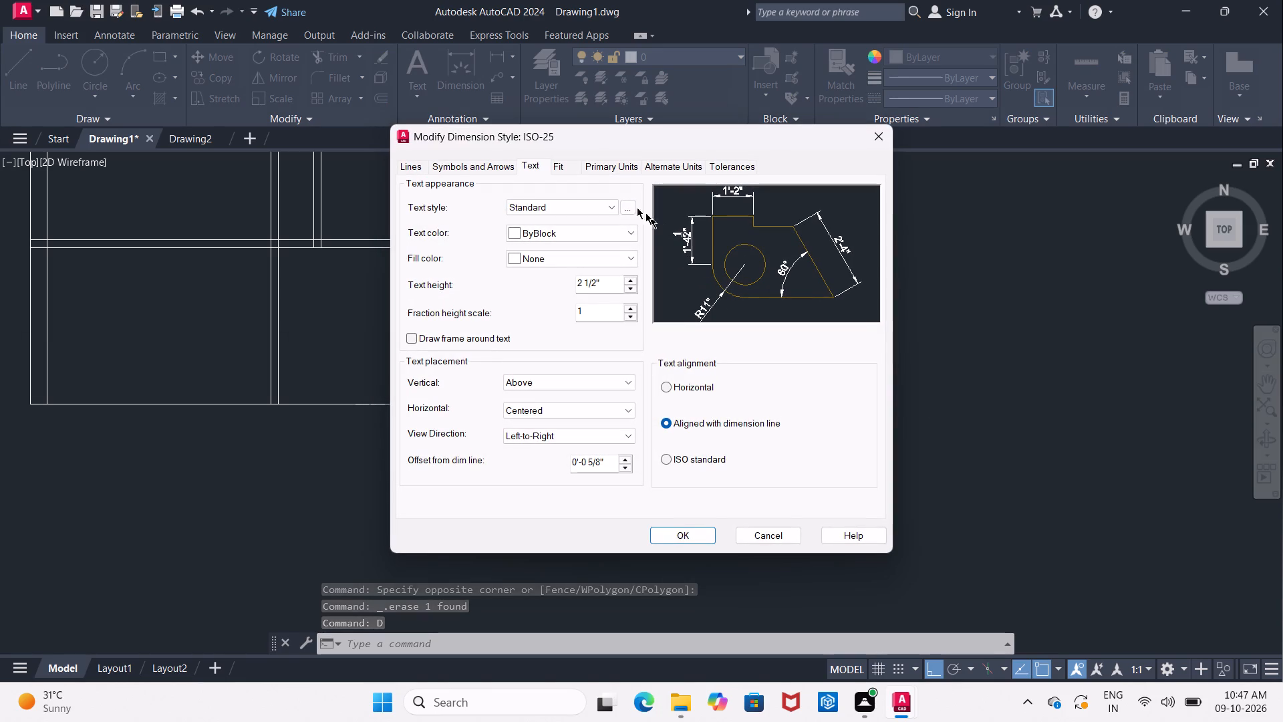
click(528, 160)
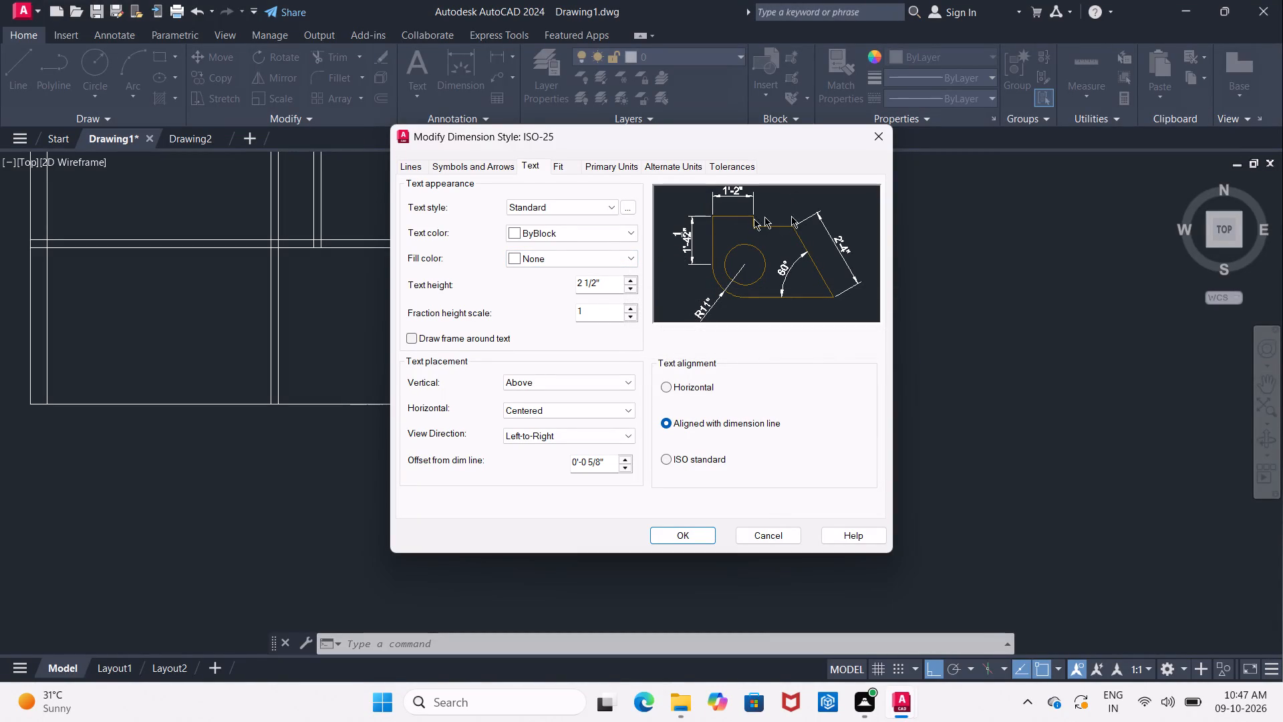
click(604, 282)
drag(591, 281, 553, 287)
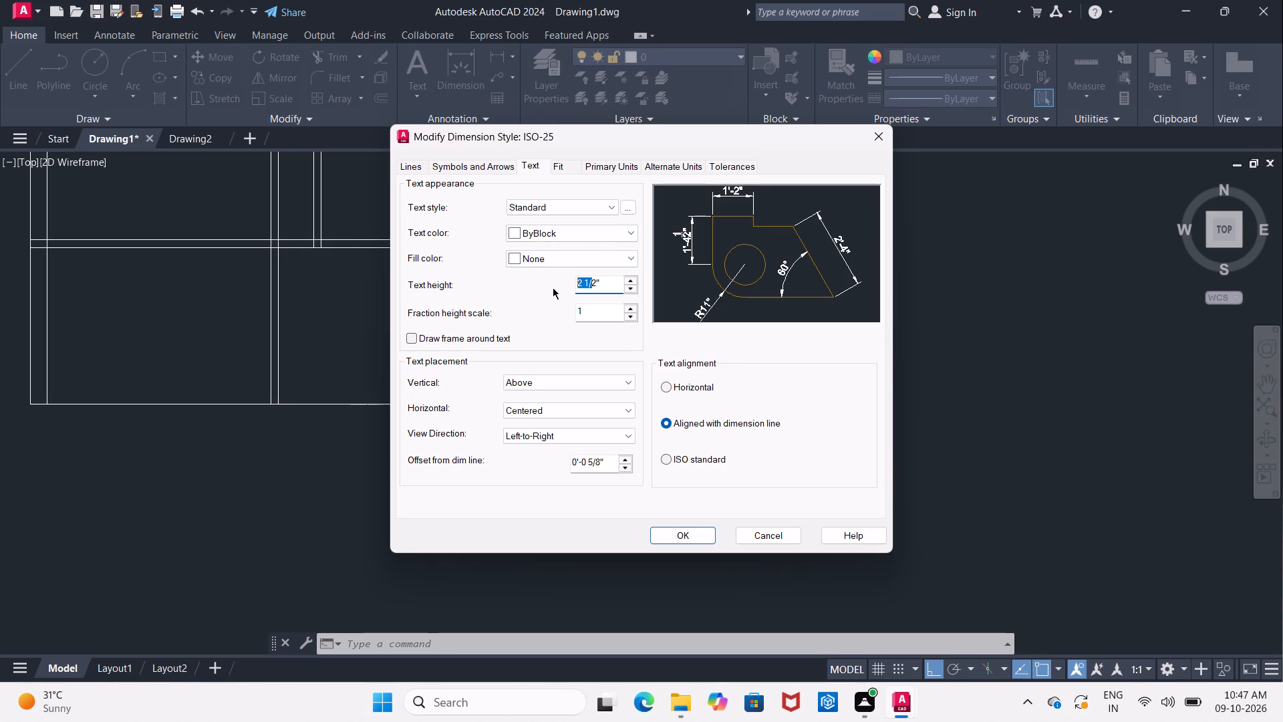
click(617, 284)
drag(603, 284, 571, 285)
text(9")
key(Return)
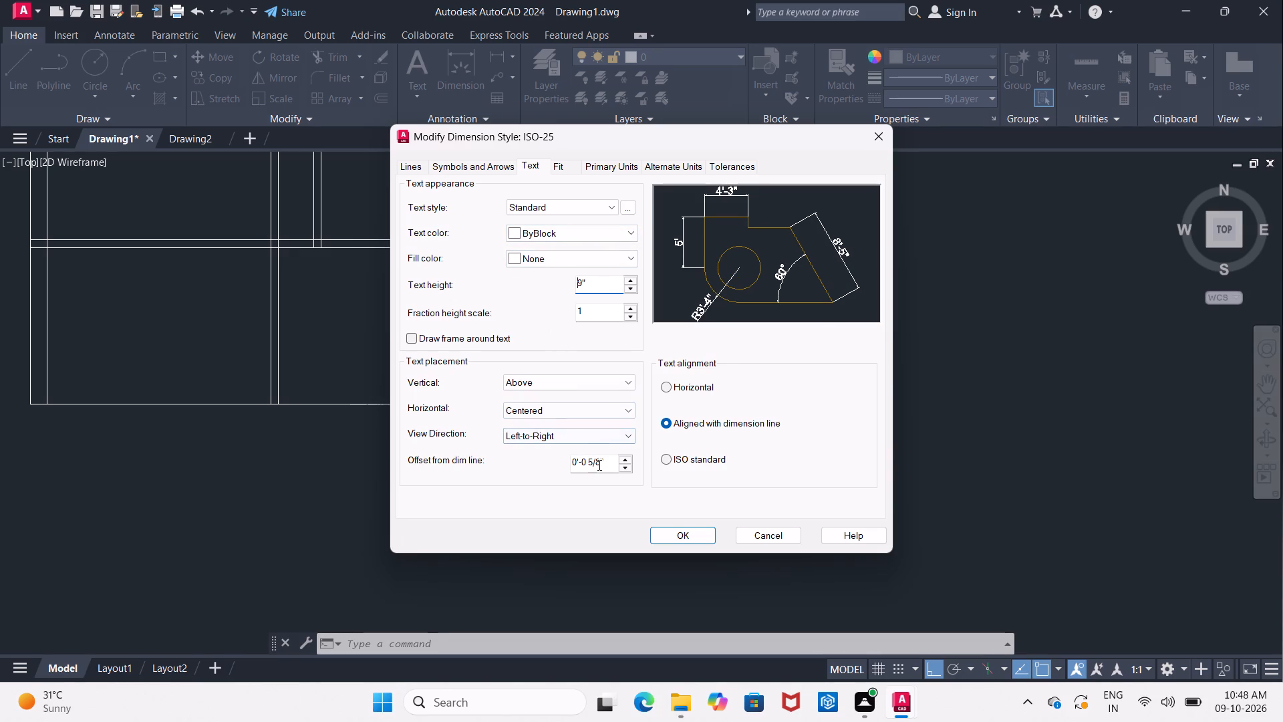
Set the ISO-25 style's text offset from the dimension line to 2" and make the style current.
drag(604, 466, 535, 459)
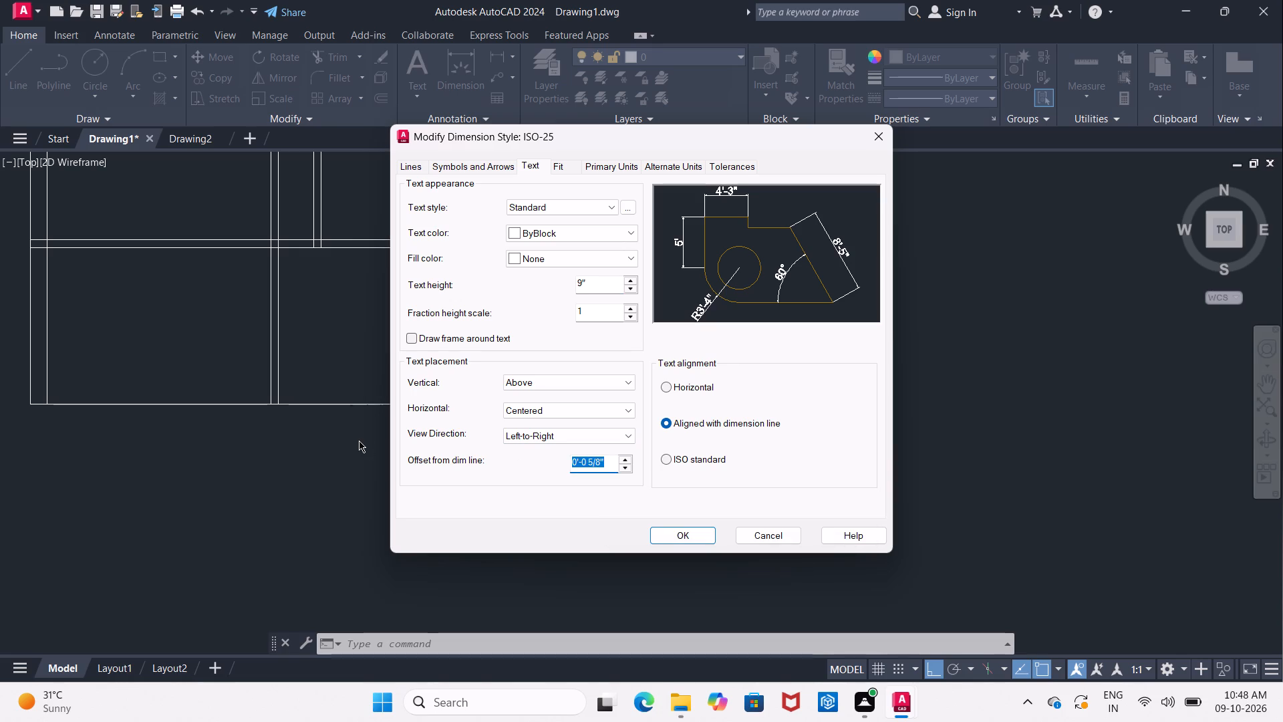
key(2)
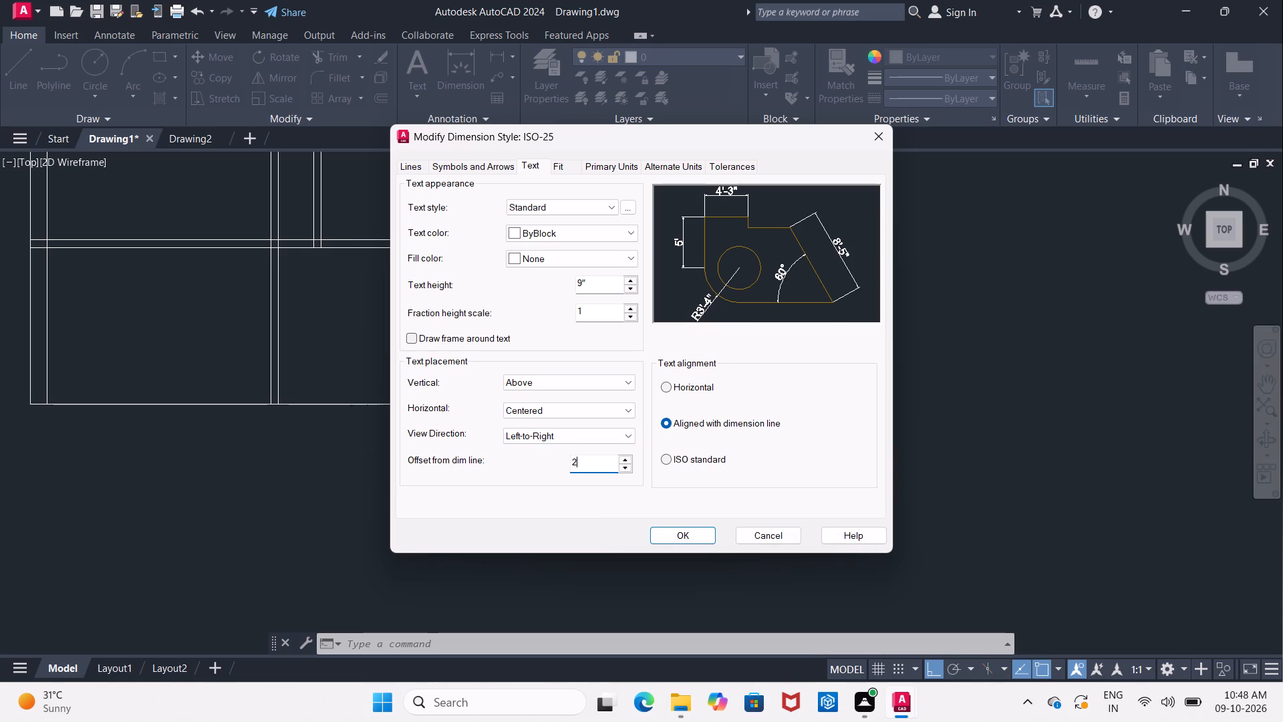
key(shift+quotedbl)
key(Return)
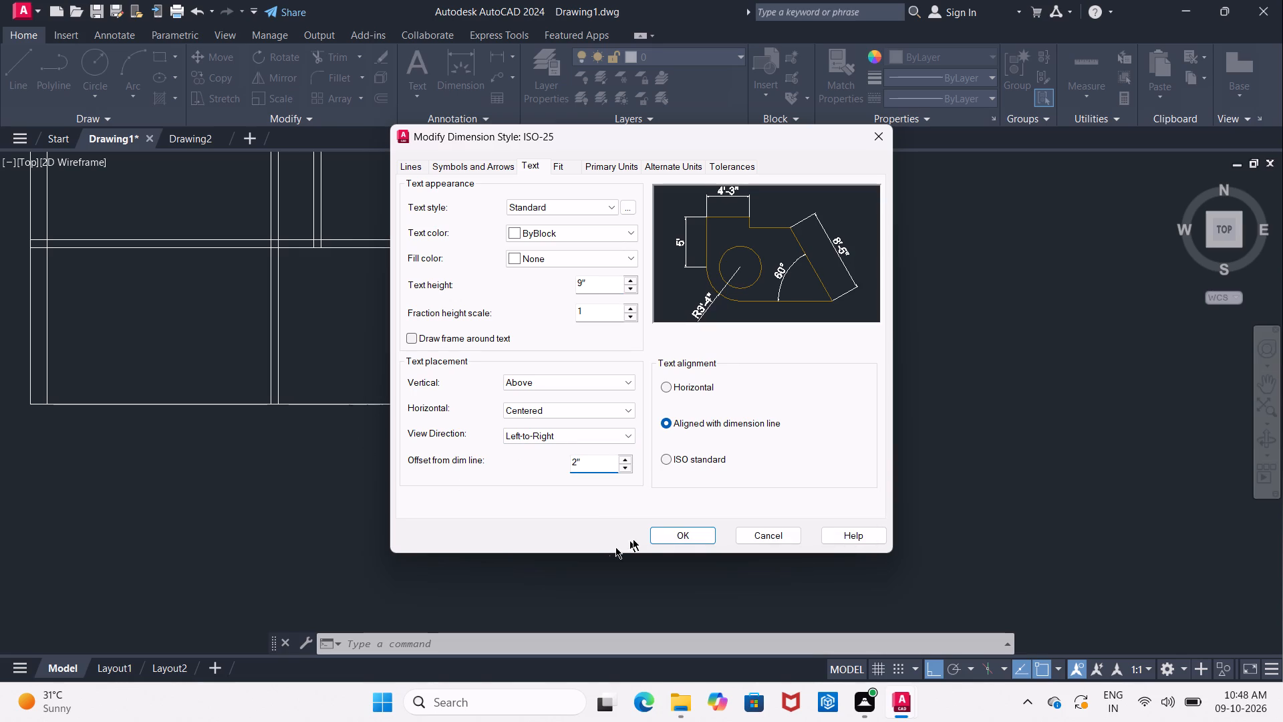
click(691, 537)
click(846, 281)
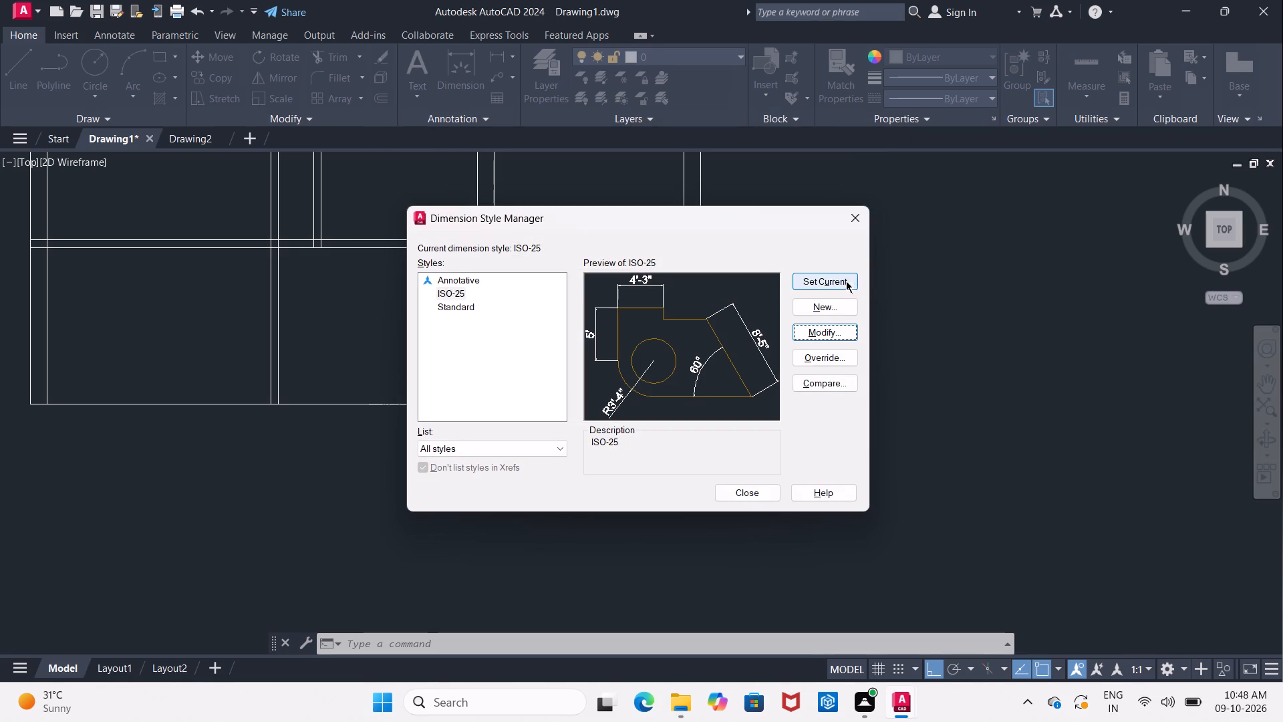
click(759, 487)
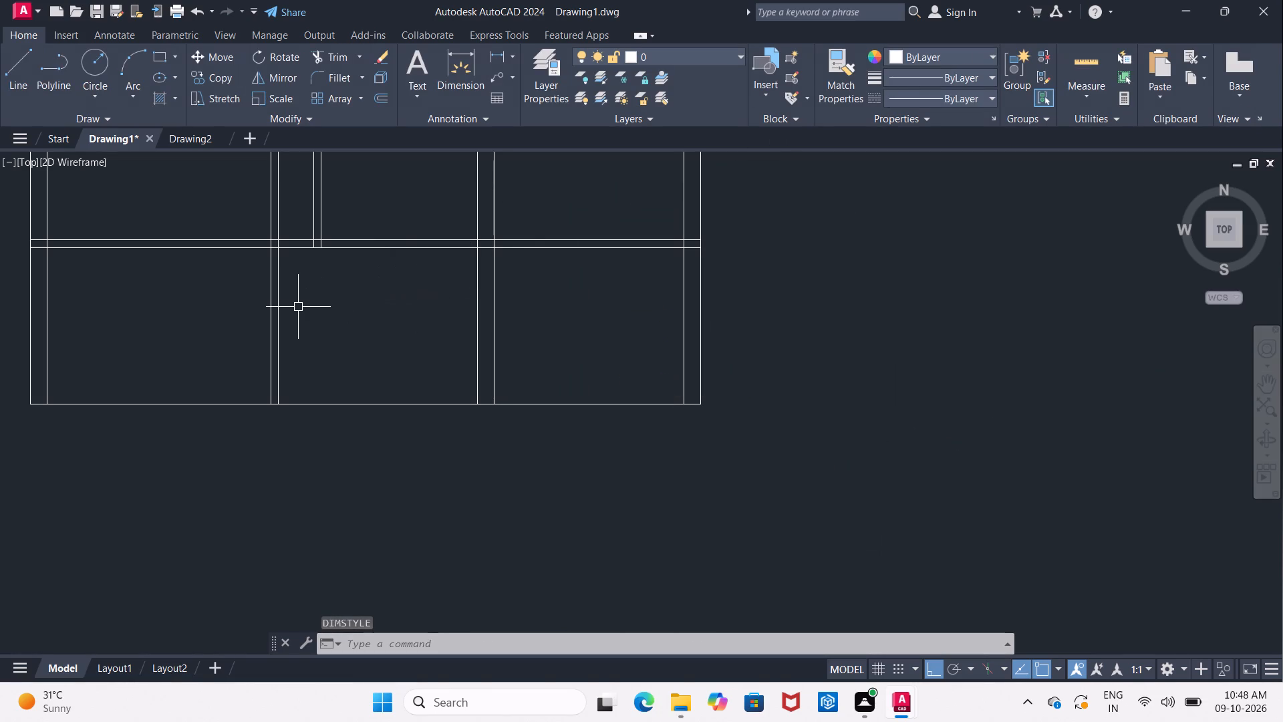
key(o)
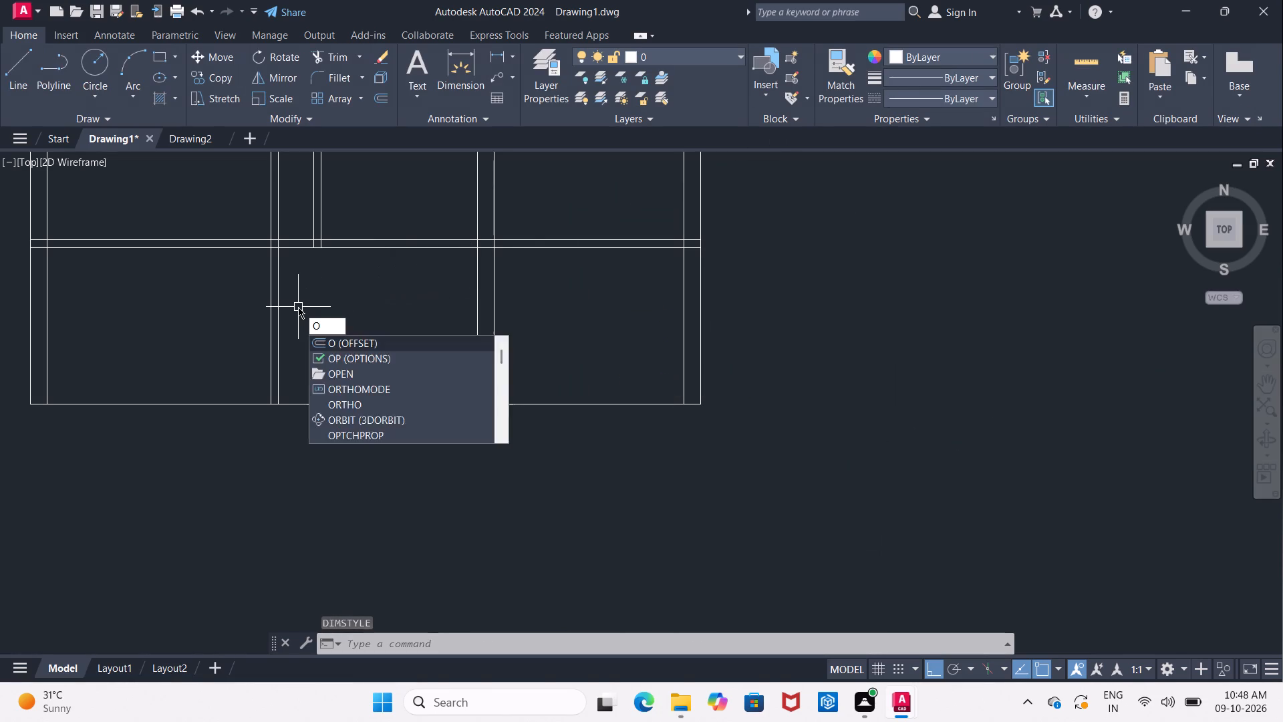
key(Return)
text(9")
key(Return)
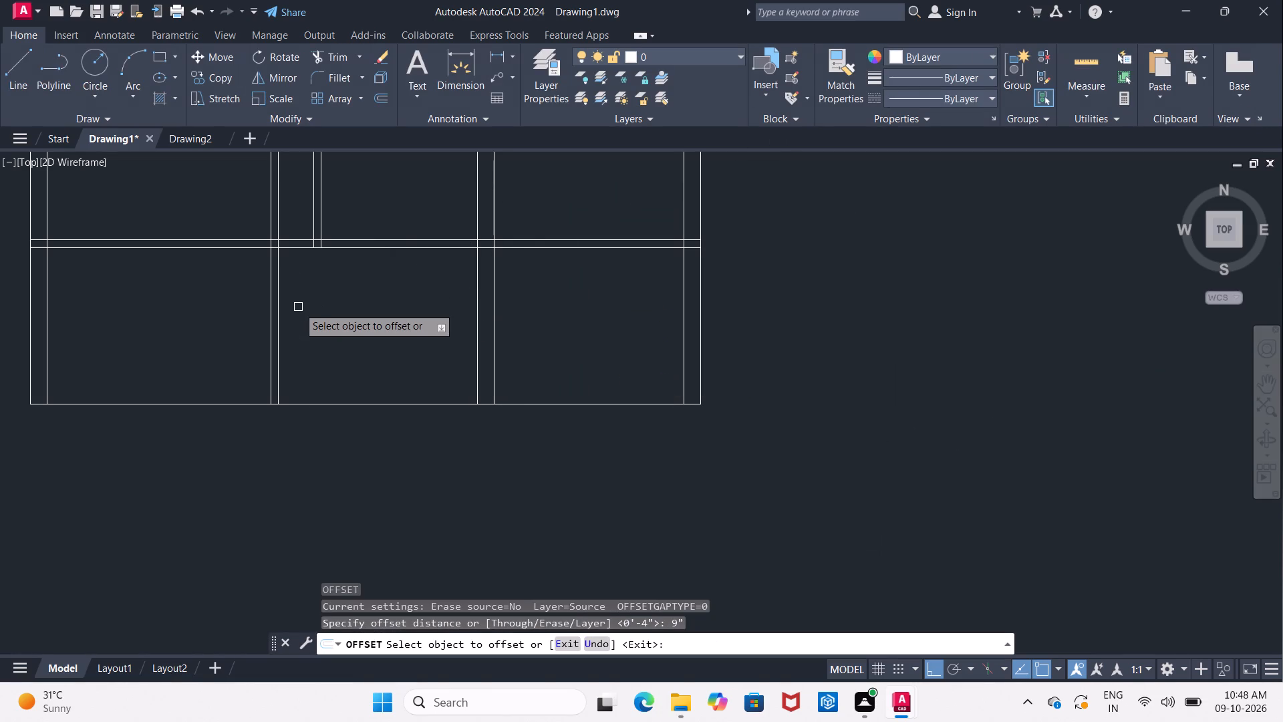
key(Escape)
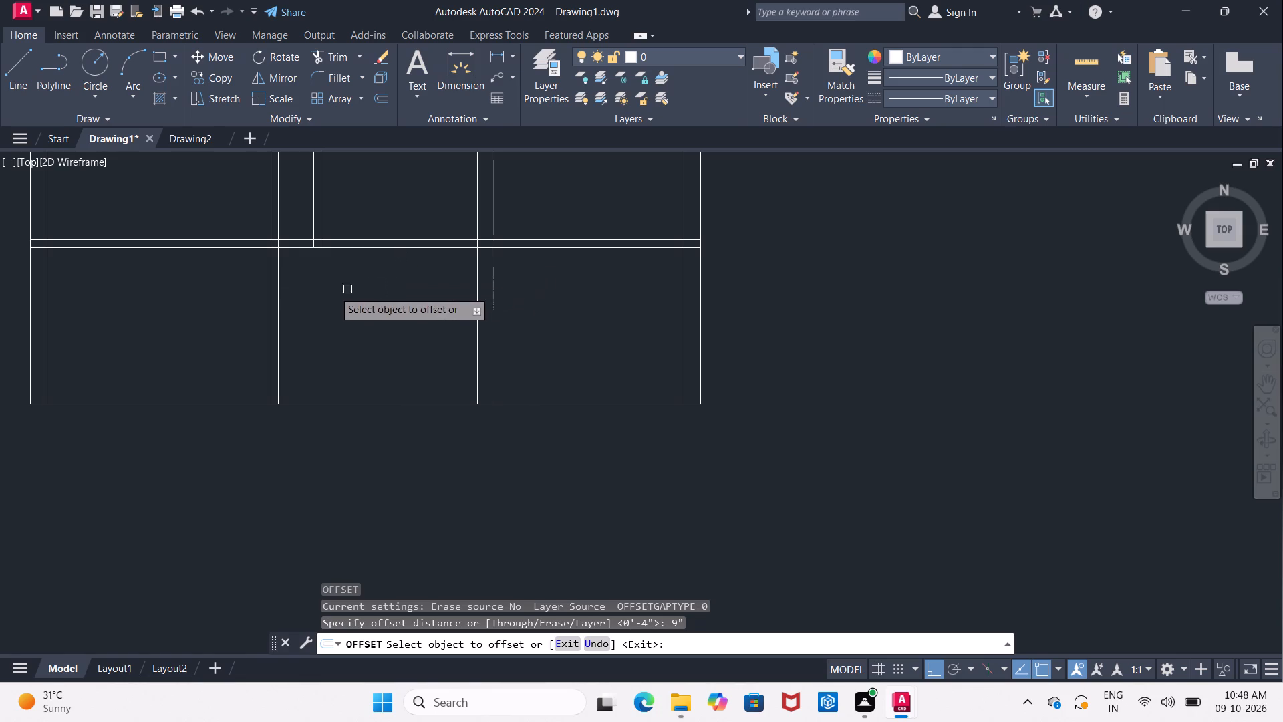
Offset the plan's bottom horizontal line 9" downward.
key(o)
key(Return)
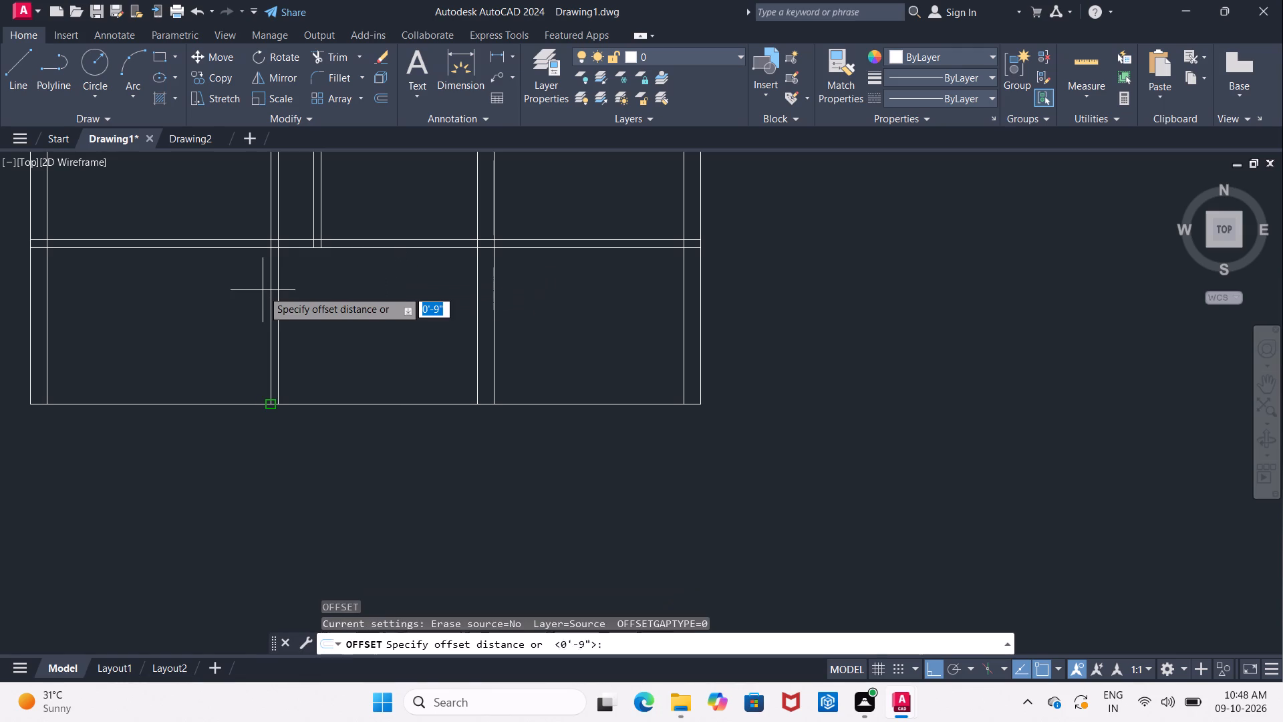
text(9")
key(Return)
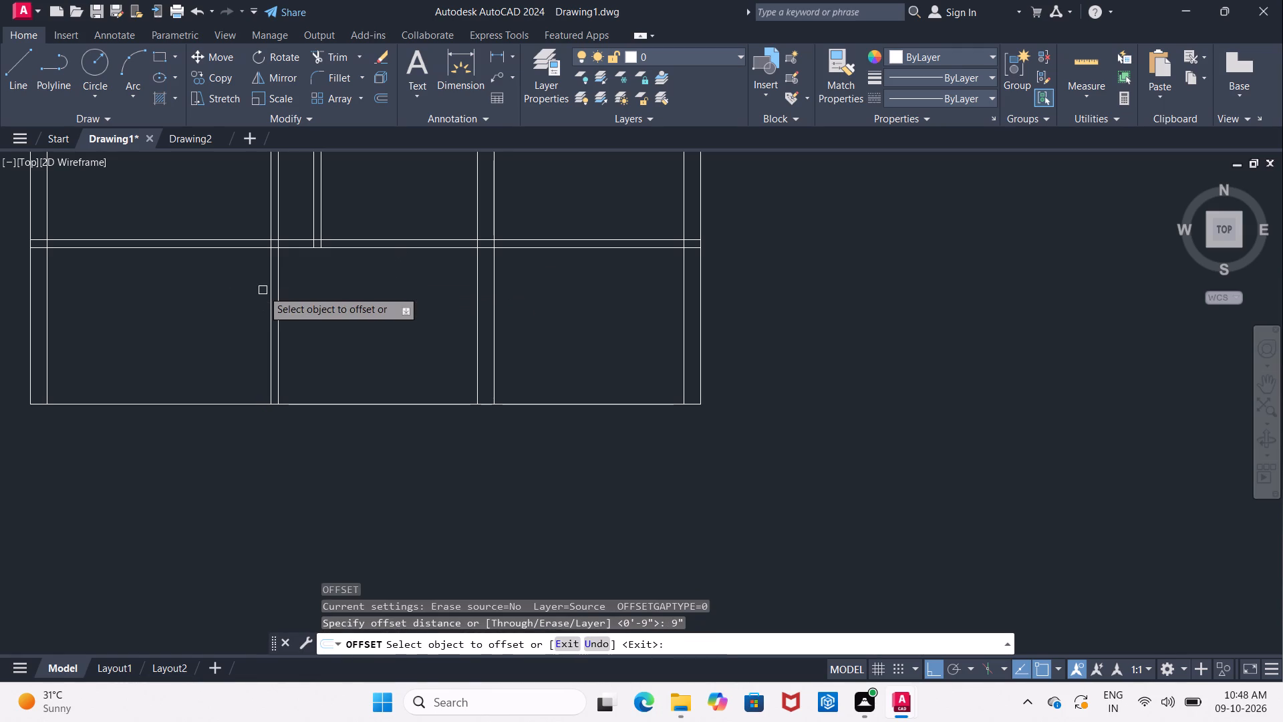
click(324, 401)
click(316, 443)
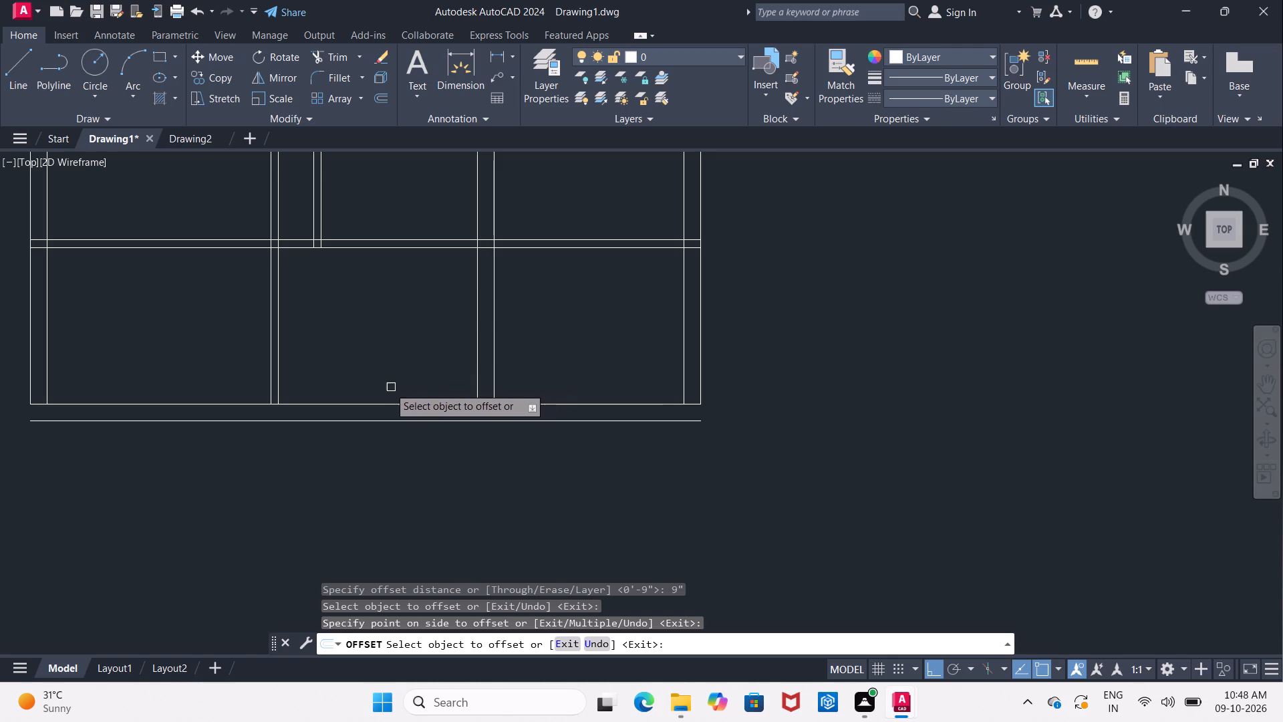
scroll(413, 348, up, 1)
middle_drag(418, 344, 608, 237)
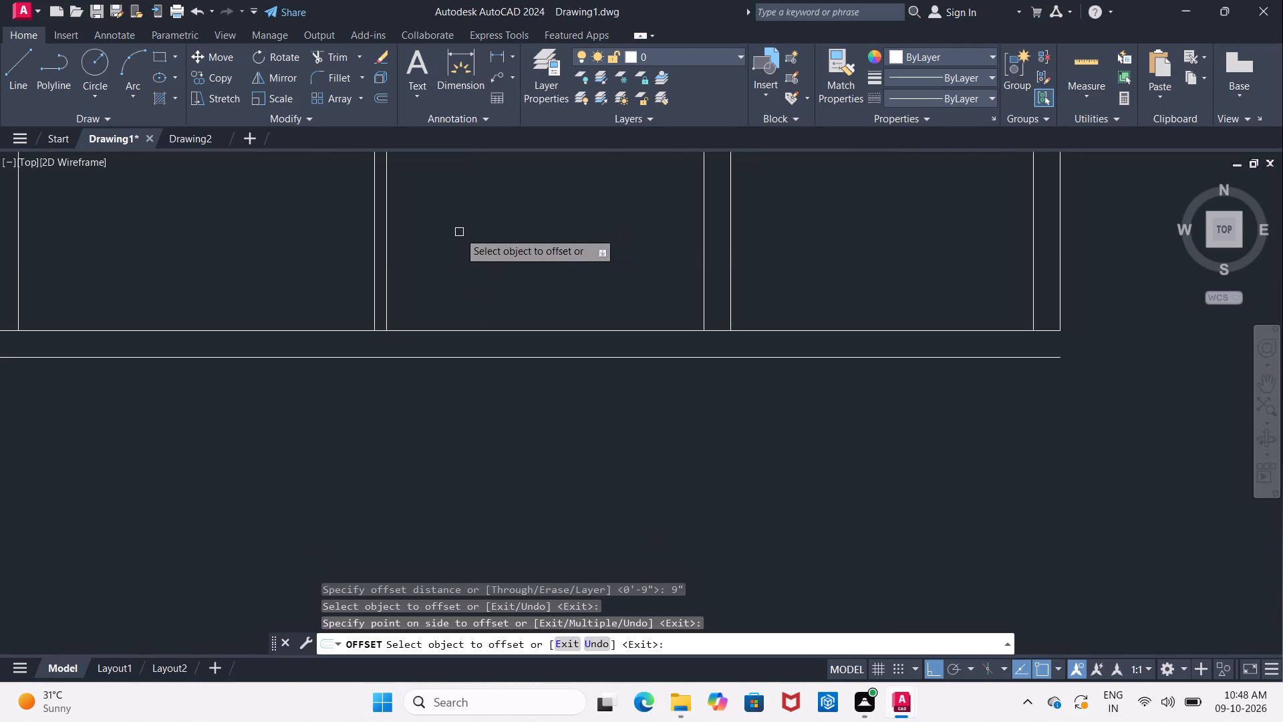
middle_drag(511, 274, 364, 259)
key(Escape)
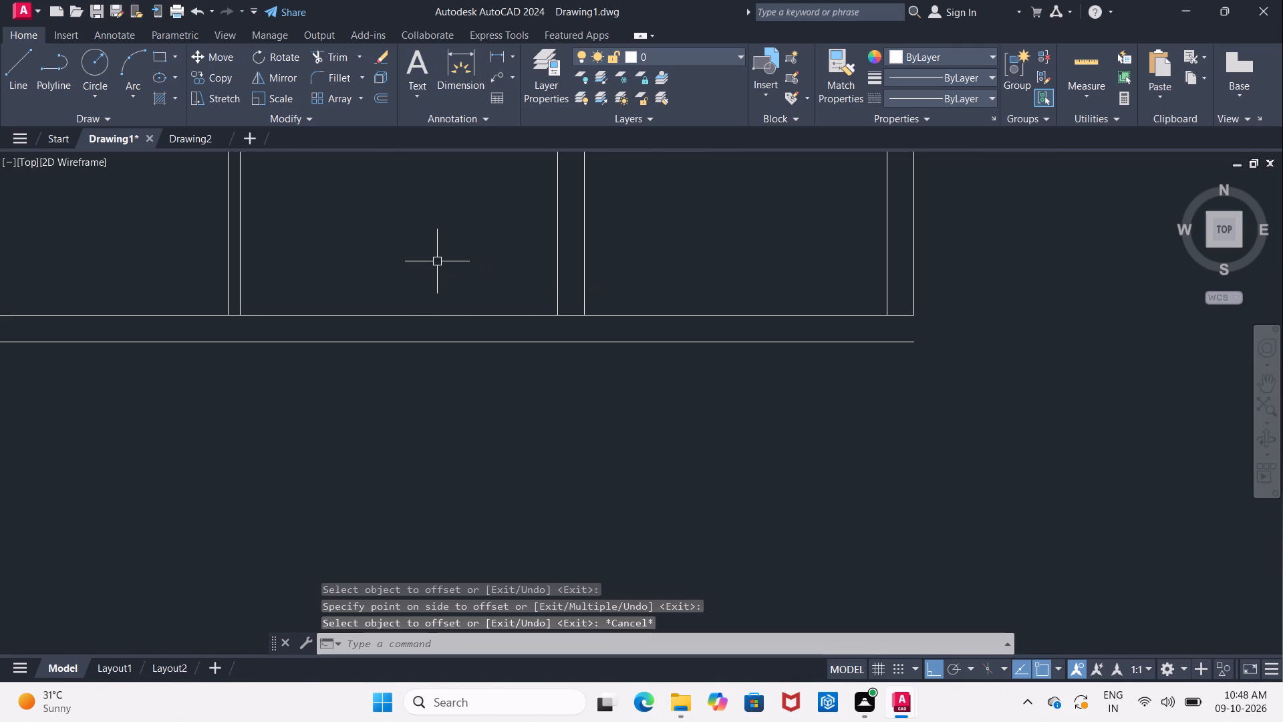
Extend both lines of the 4" partition and of the interior 9" wall down to the new bottom wall line.
key(e)
key(x)
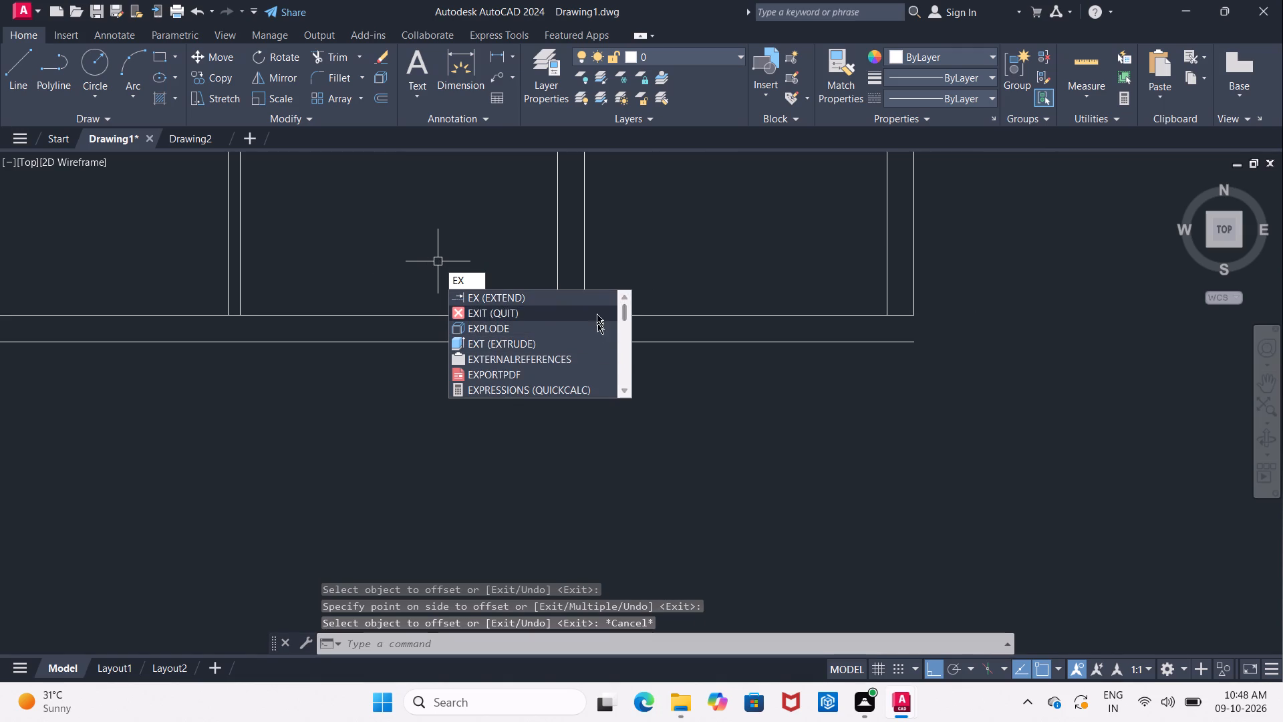
click(599, 291)
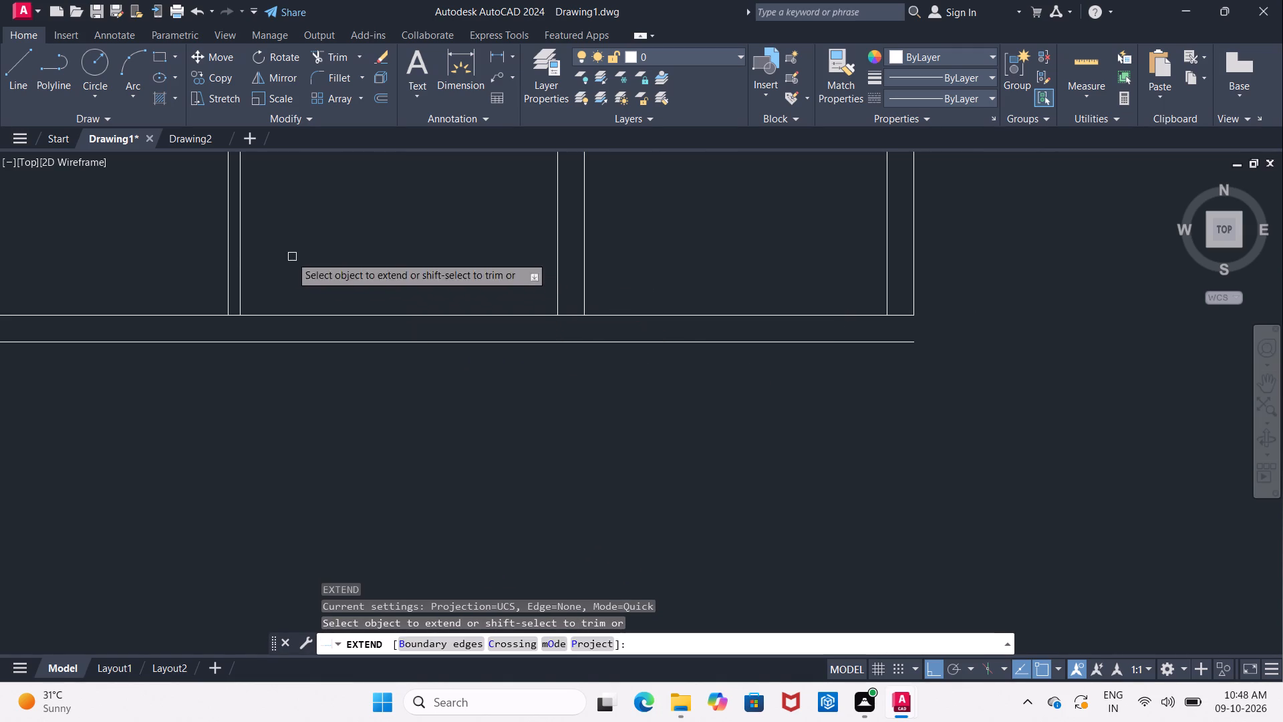
click(238, 267)
click(229, 271)
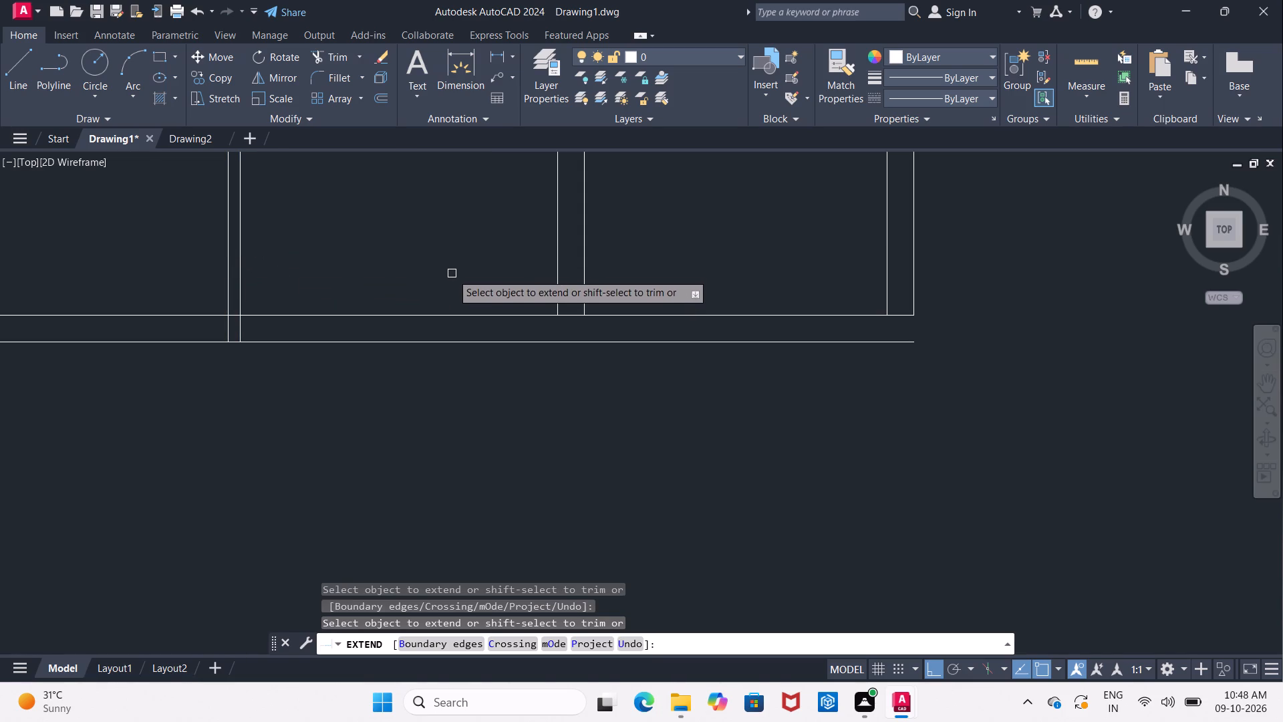
middle_drag(456, 262, 356, 260)
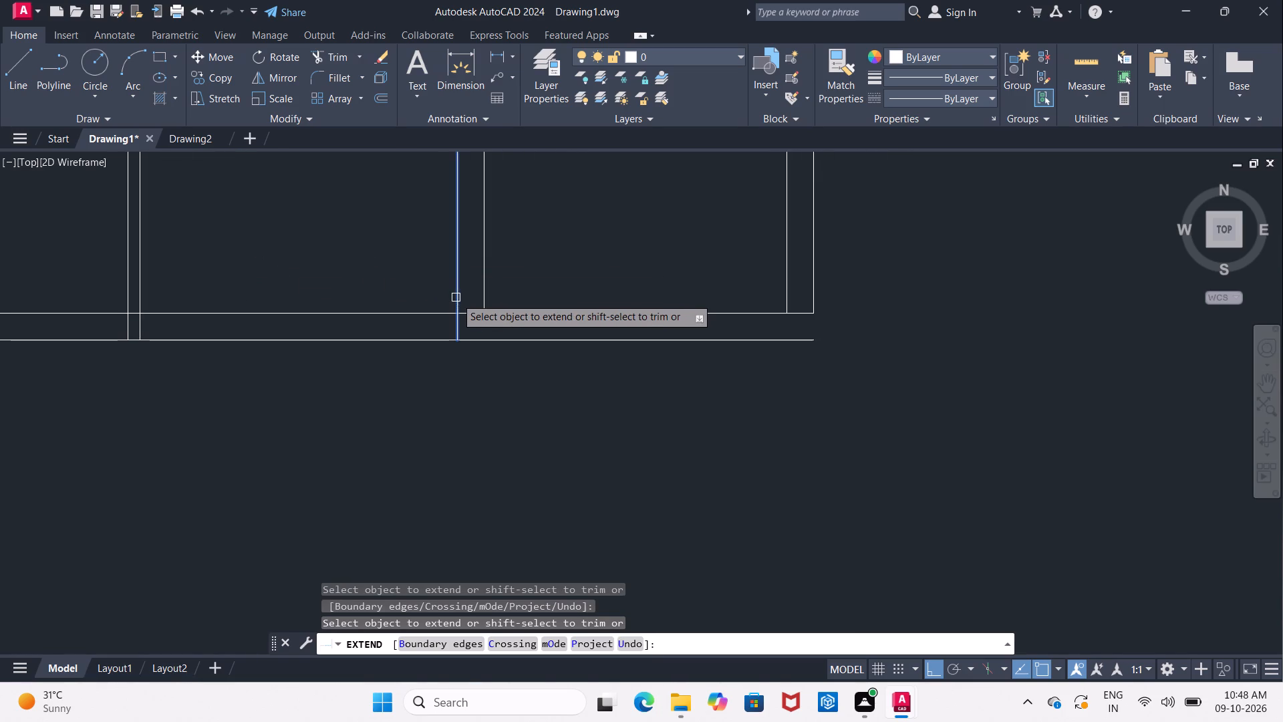
click(458, 297)
click(487, 301)
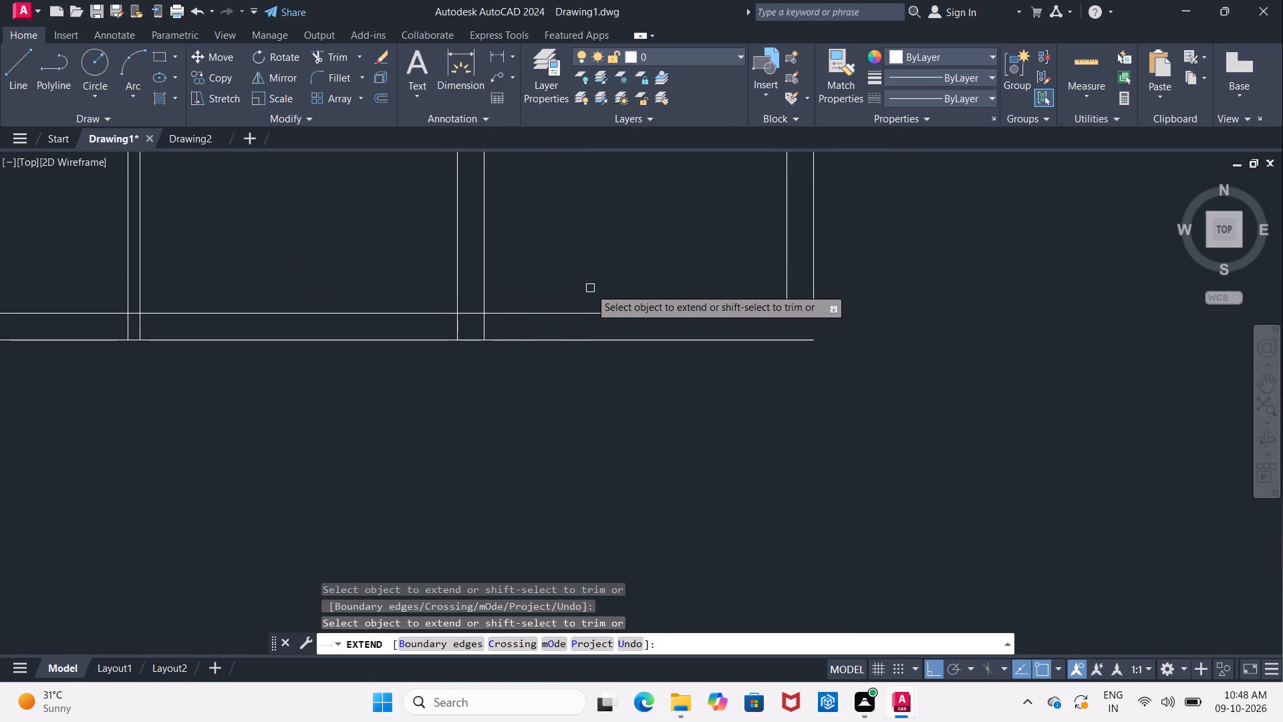
scroll(590, 288, up, 1)
middle_drag(590, 288, 641, 230)
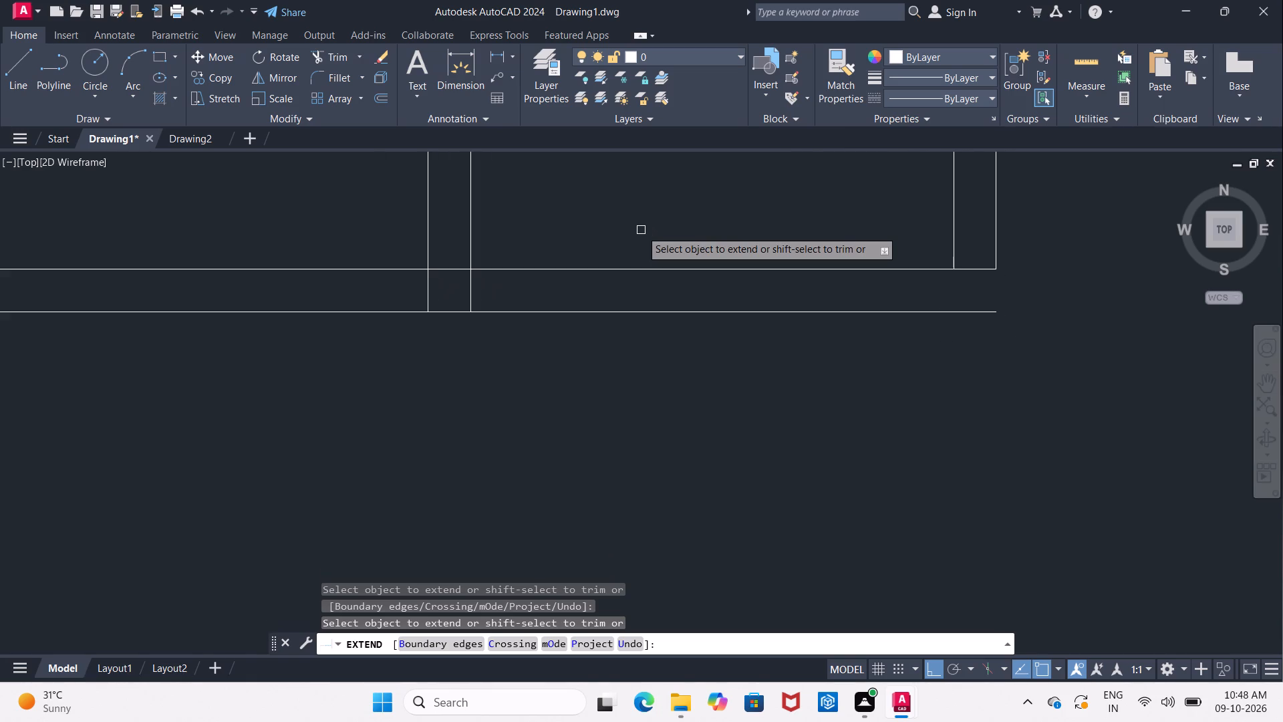
key(Escape)
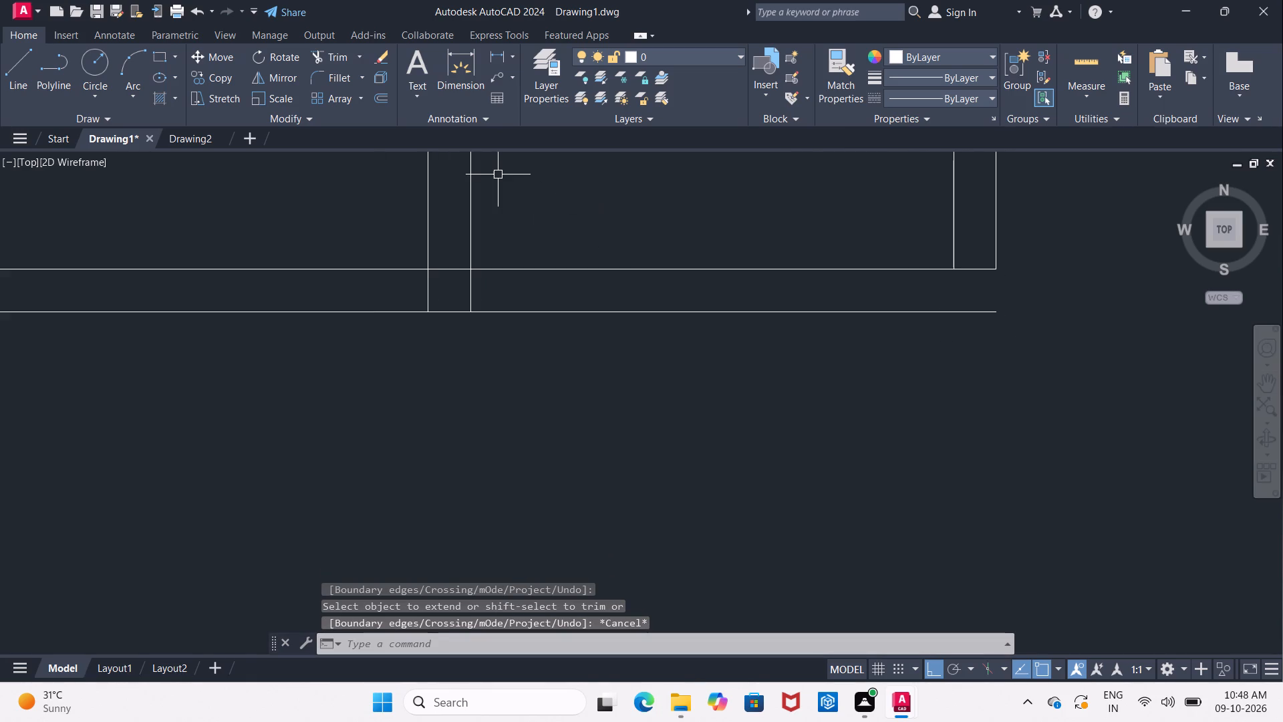
Offset the outer line of the plan's bottom wall 4'10" downward.
key(o)
key(Return)
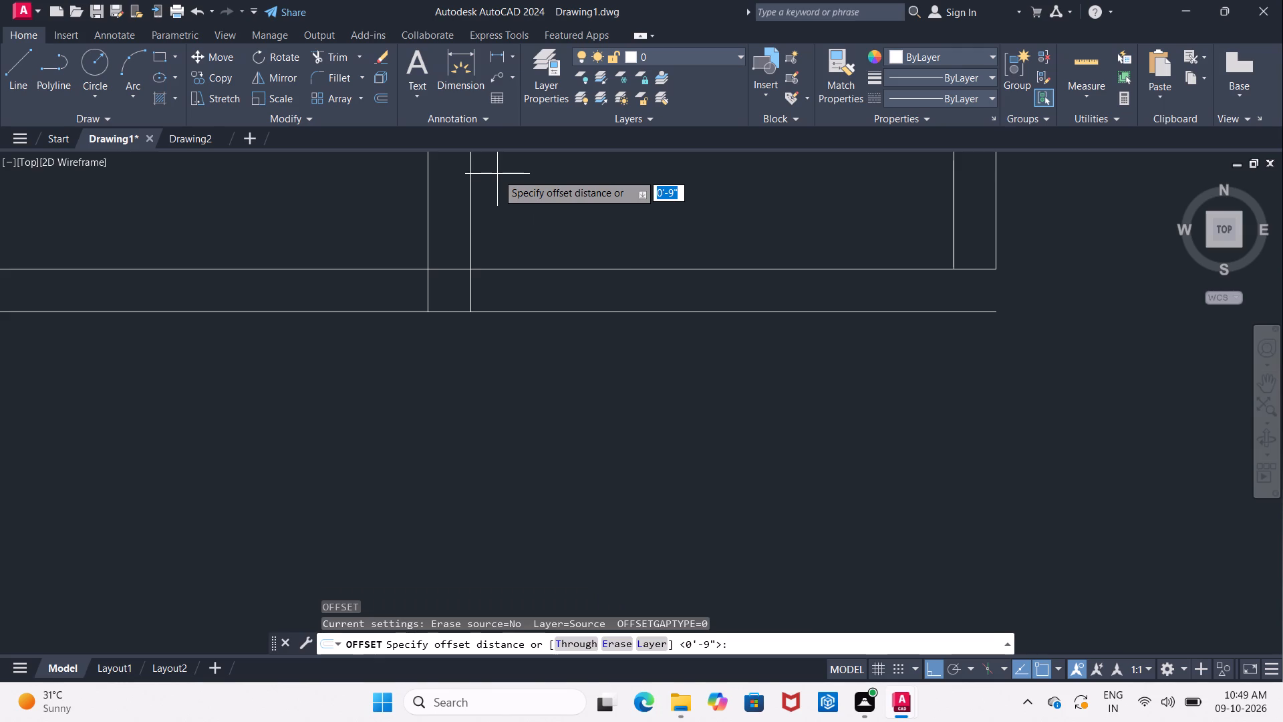
key(4)
text('10)
key(shift+quotedbl)
key(Return)
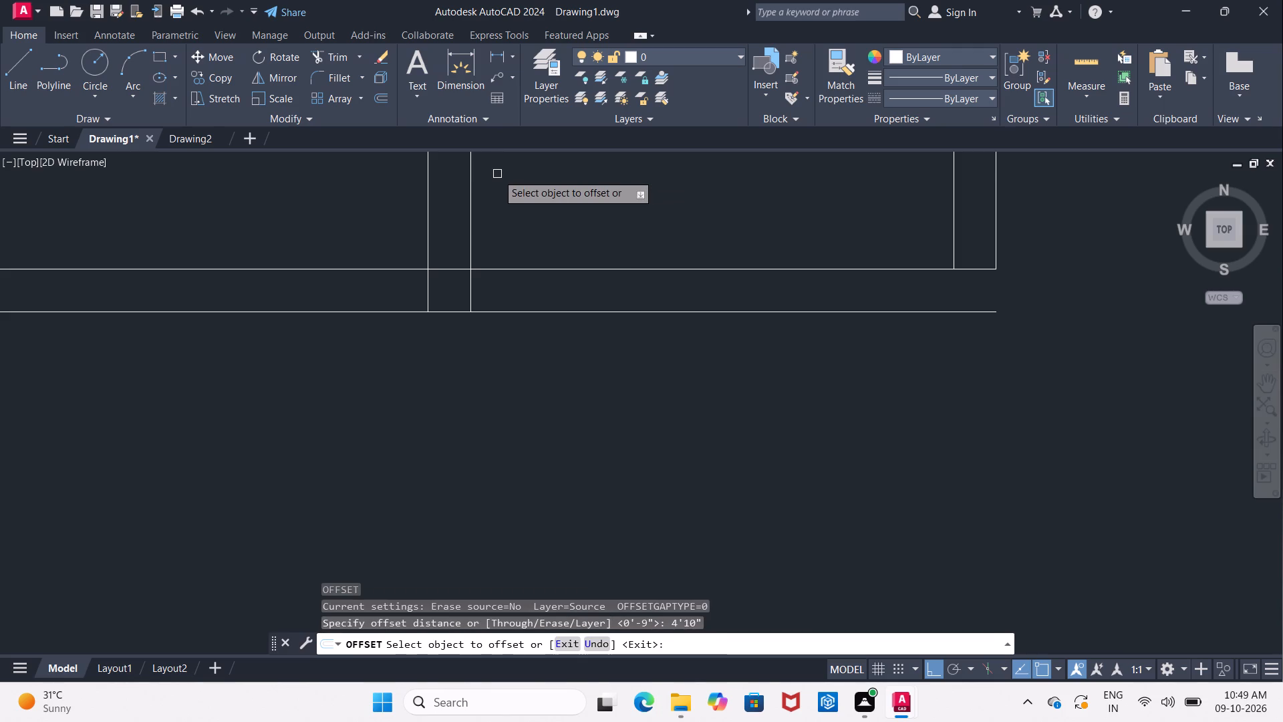
click(658, 312)
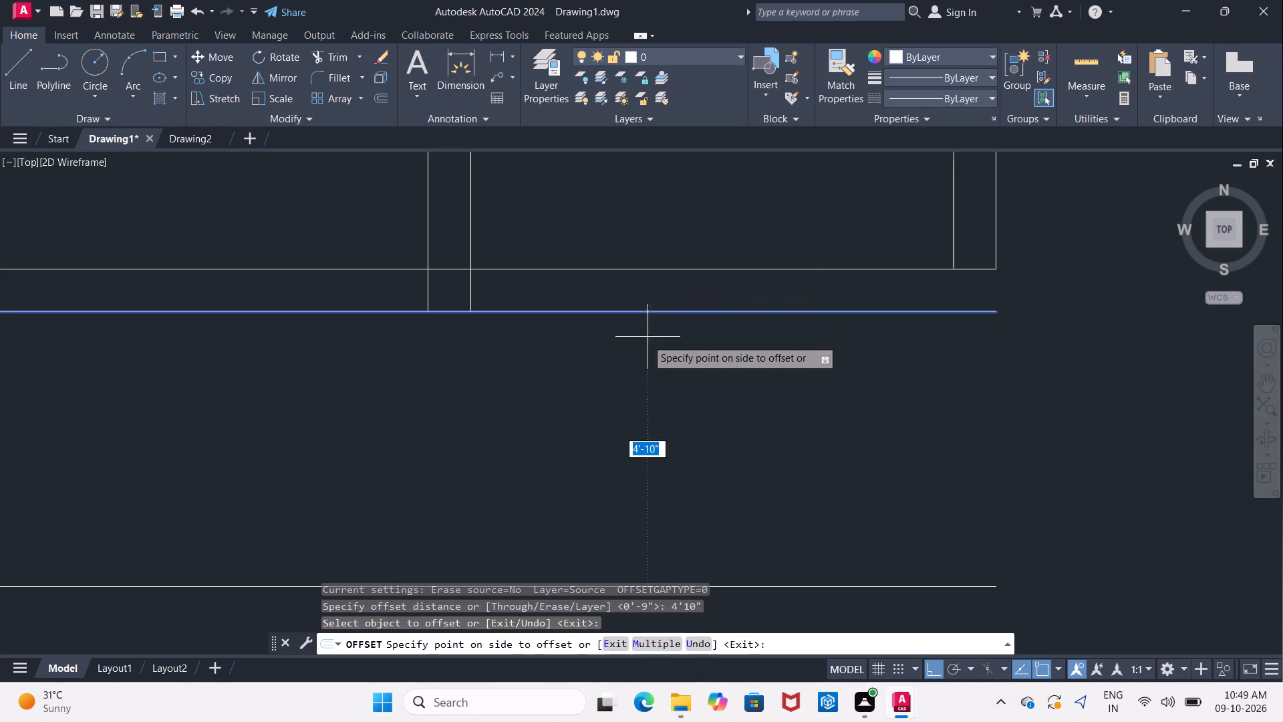
click(641, 368)
scroll(641, 370, down, 2)
middle_drag(644, 370, 600, 279)
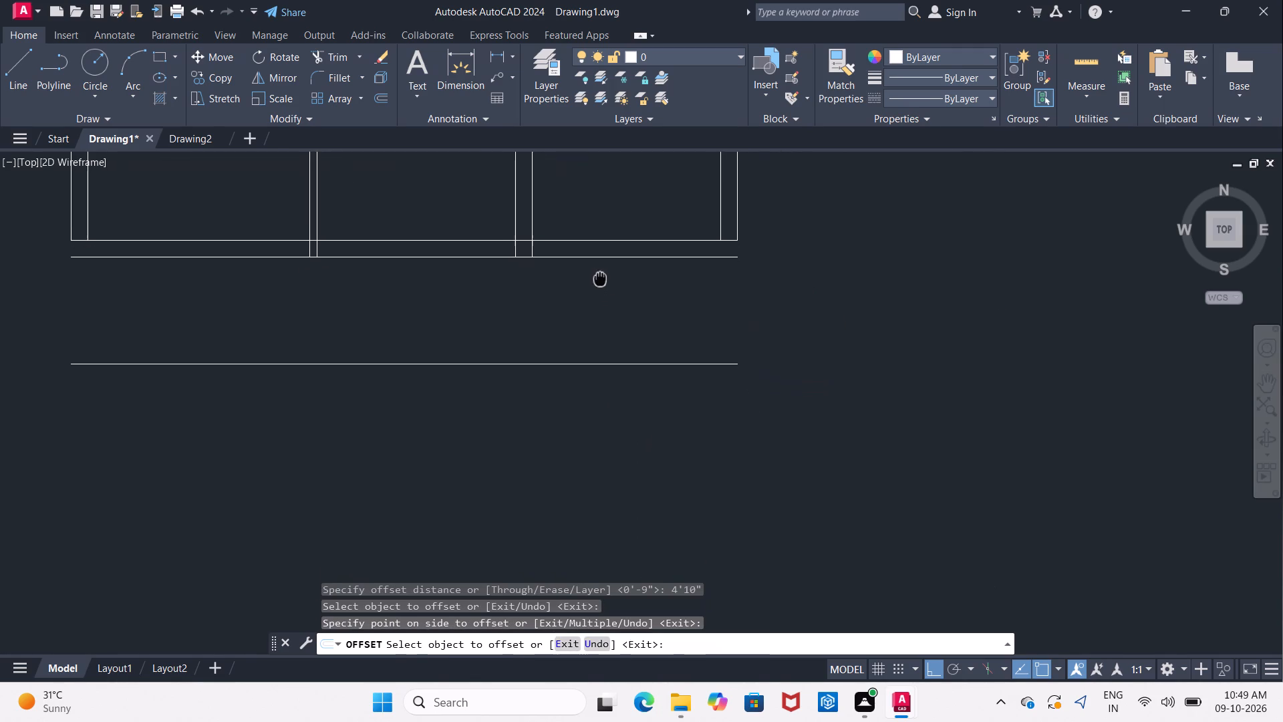
middle_drag(600, 279, 602, 280)
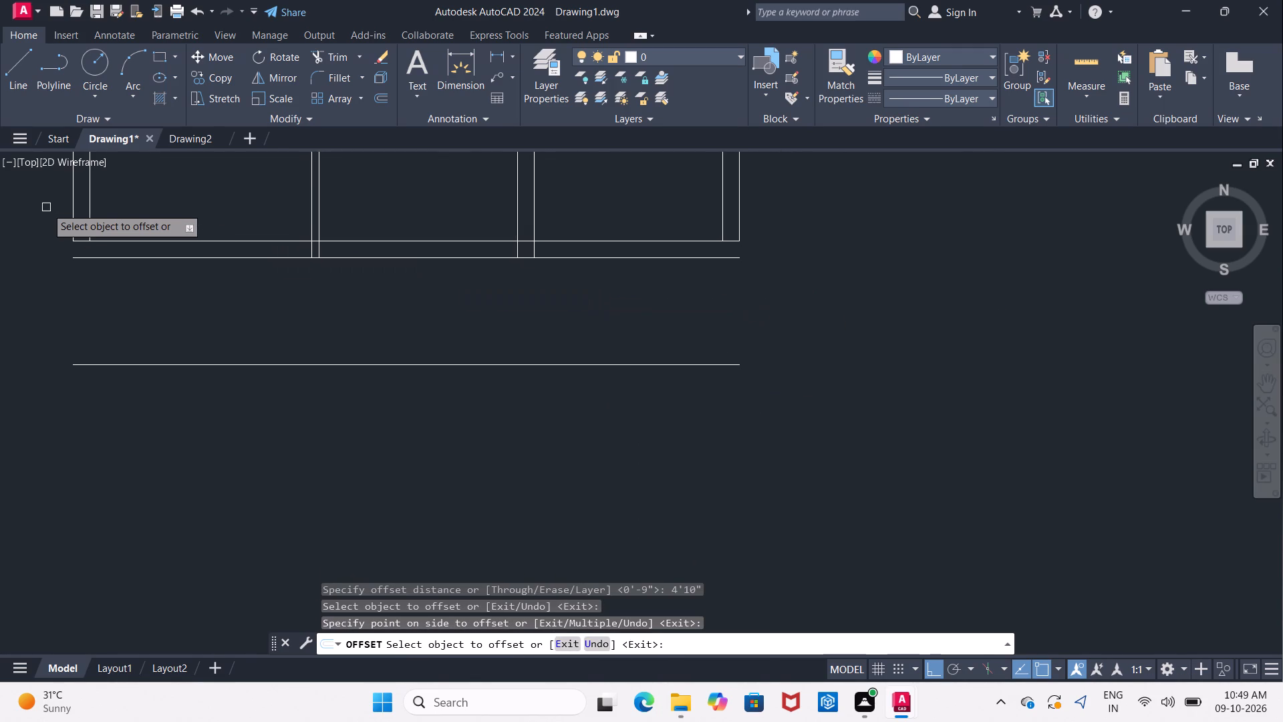
key(Return)
Offset the lowest horizontal line 4" downward to form a partition below the bottom wall.
key(Return)
text(4')
key(Return)
key(BackSpace)
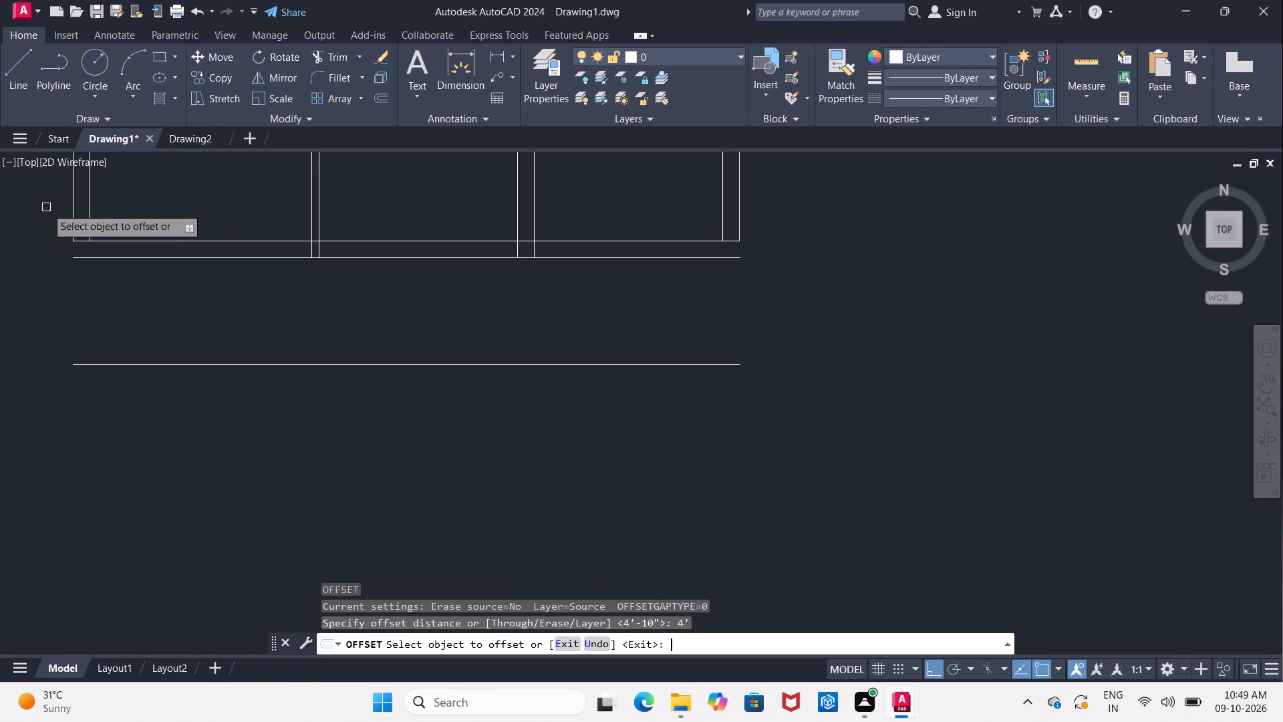
key(Return)
key(Return)
key(Return)
key(shift+quotedbl)
key(Return)
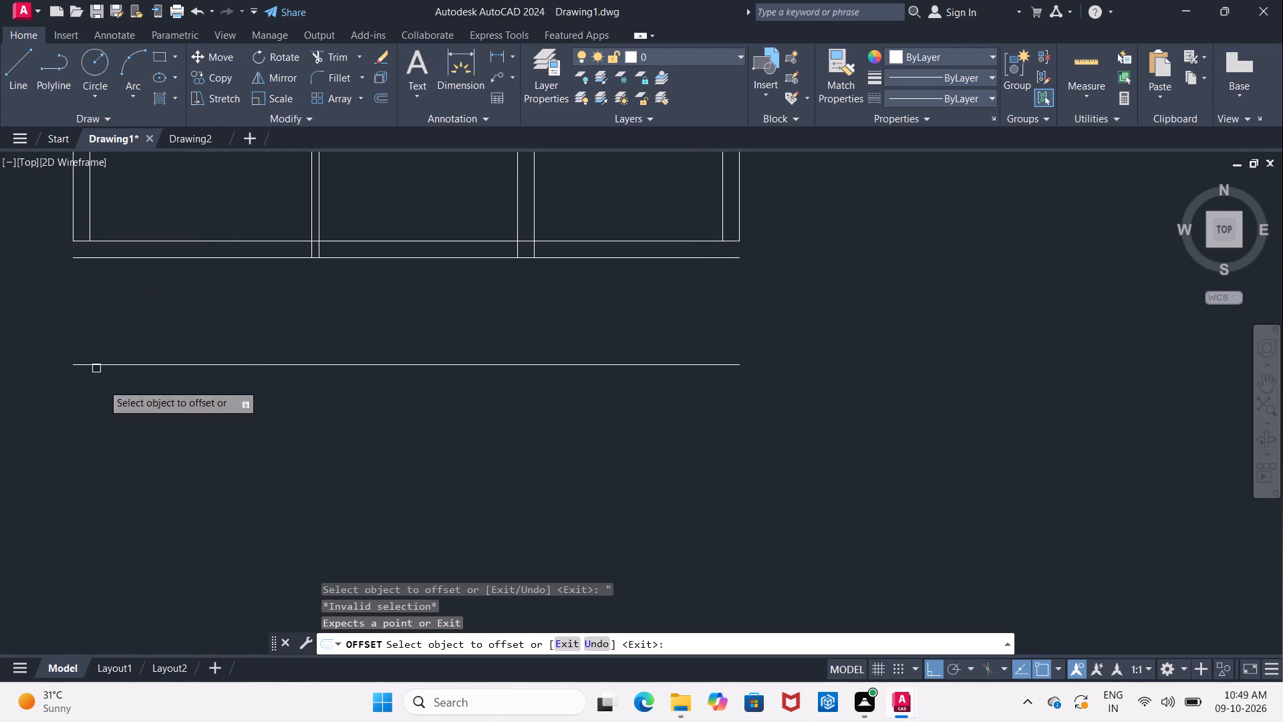
click(332, 363)
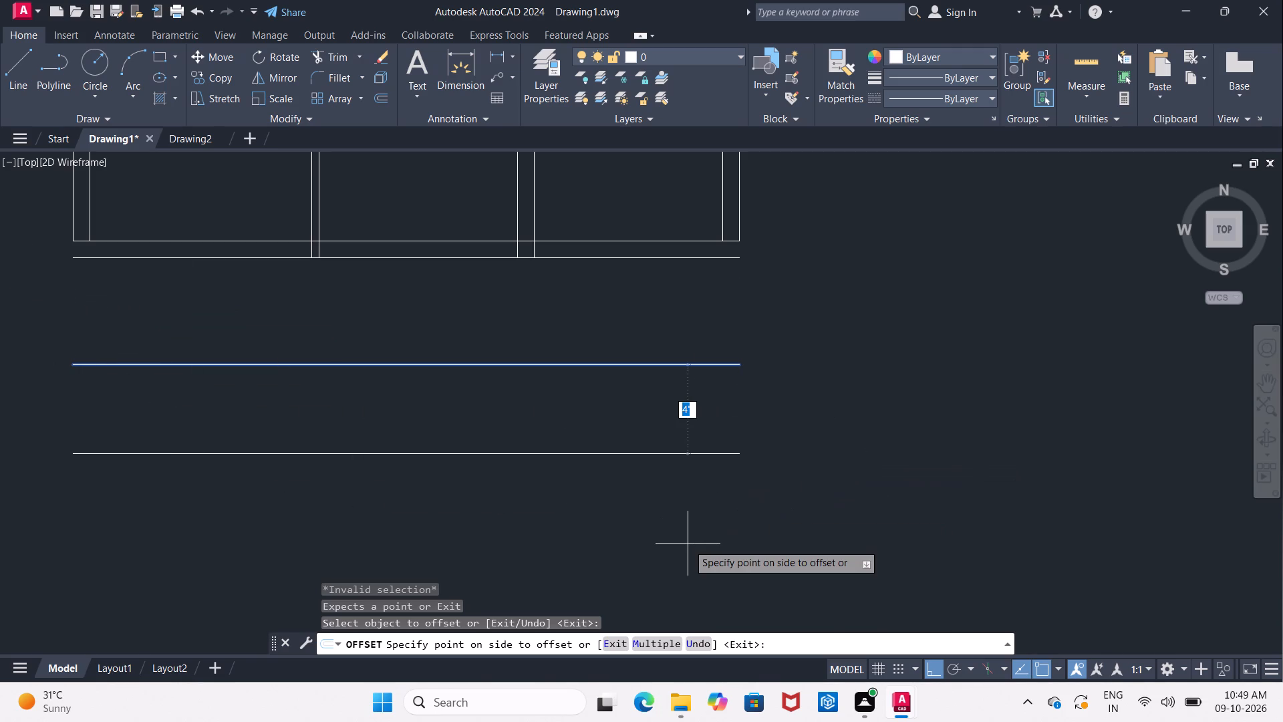
key(BackSpace)
key(4)
key(shift+quotedbl)
key(Return)
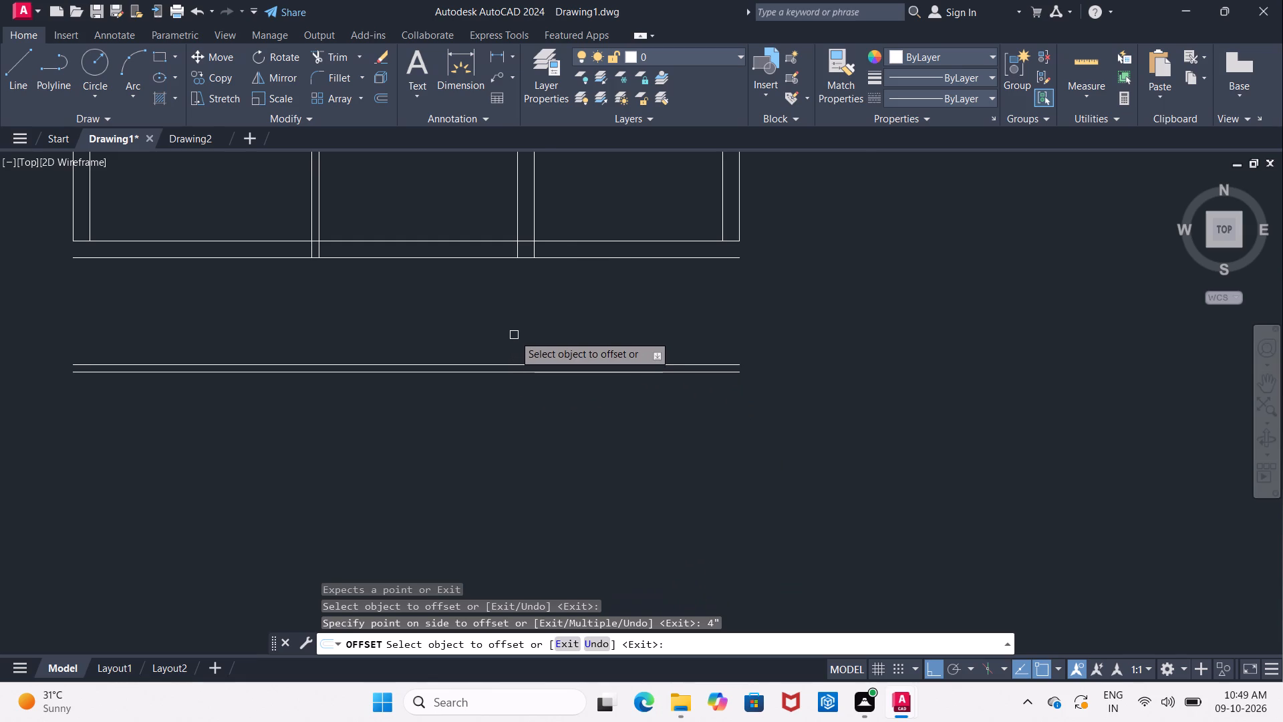
middle_drag(514, 335, 615, 372)
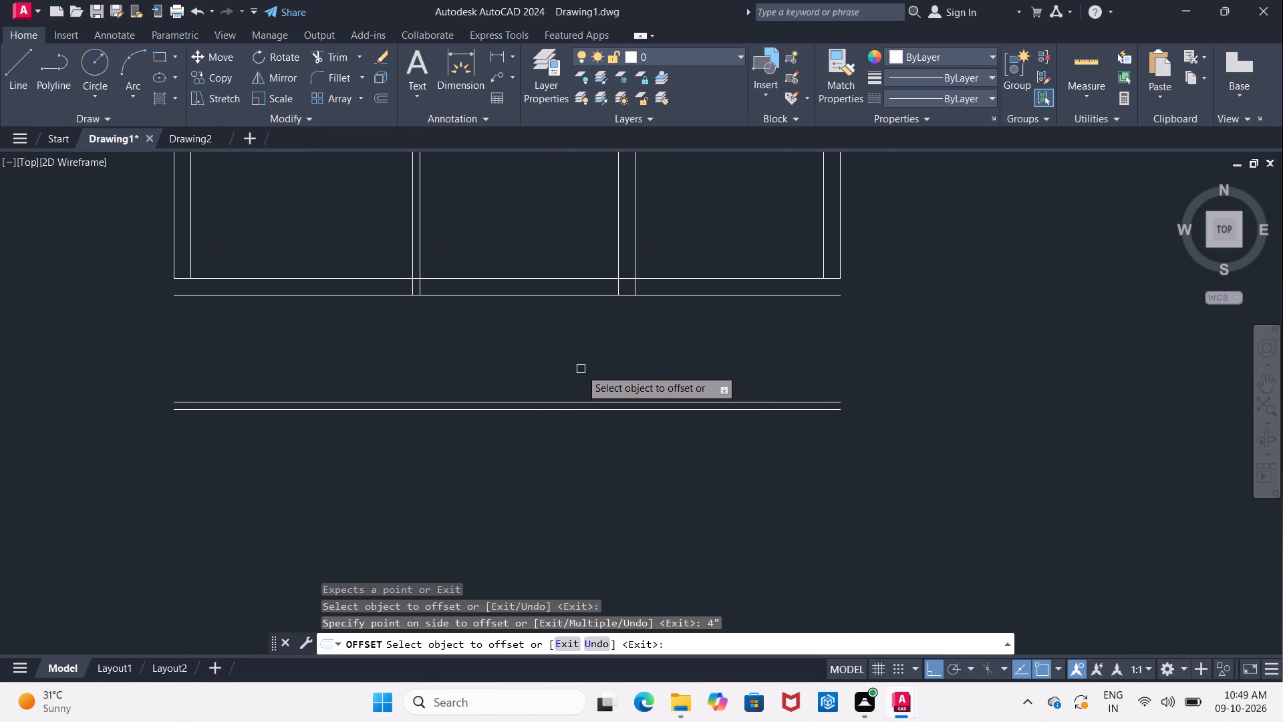
key(Return)
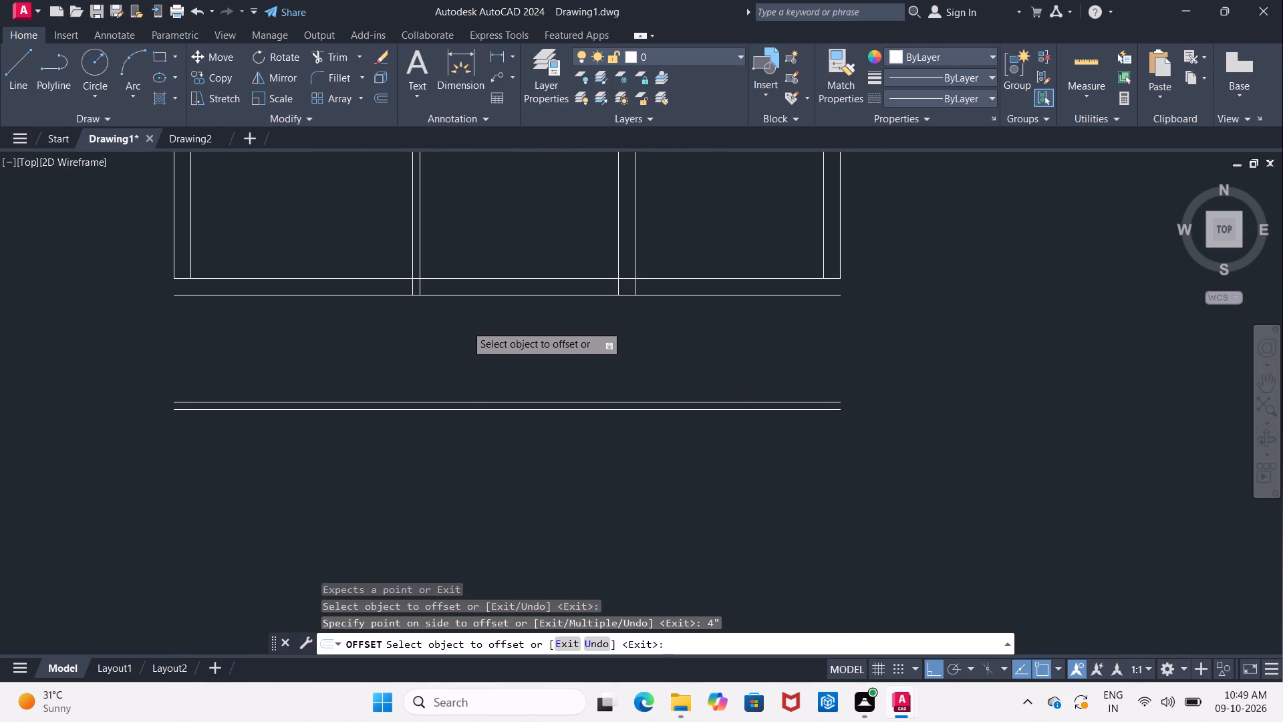
Offset the lower line of the horizontal partition above the bottom rooms 10' downward.
key(Return)
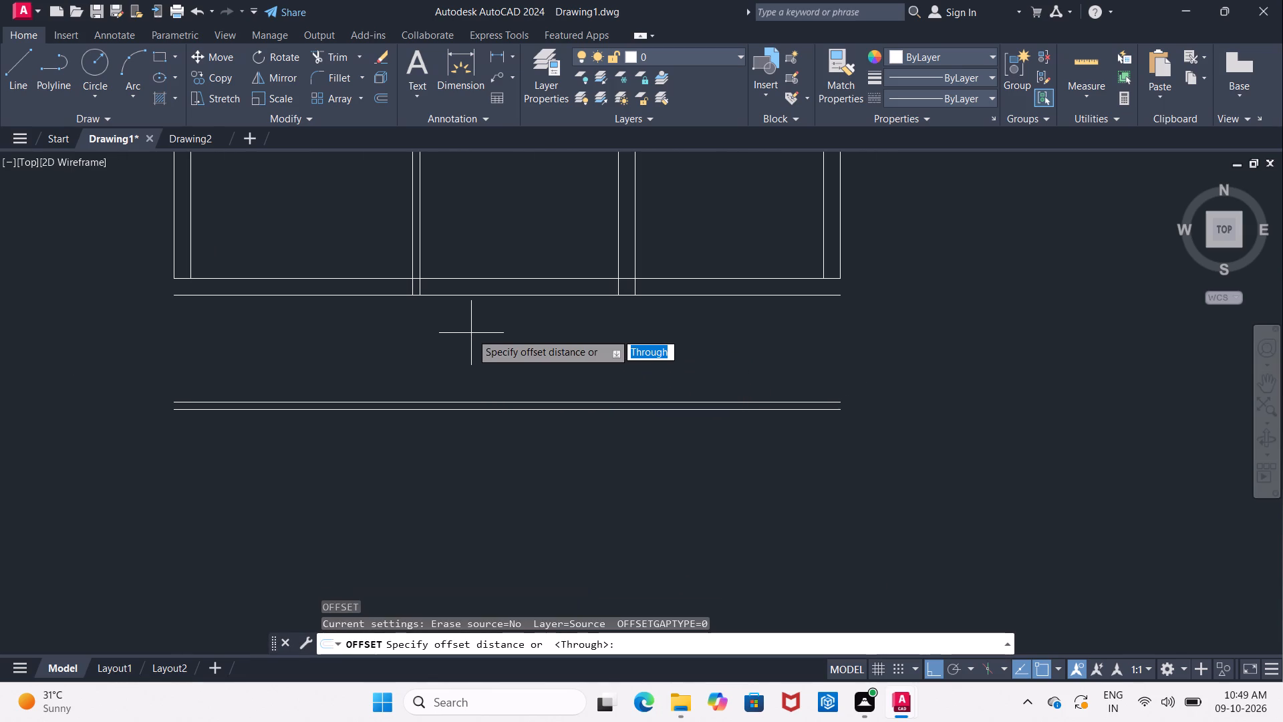
text(10')
key(Return)
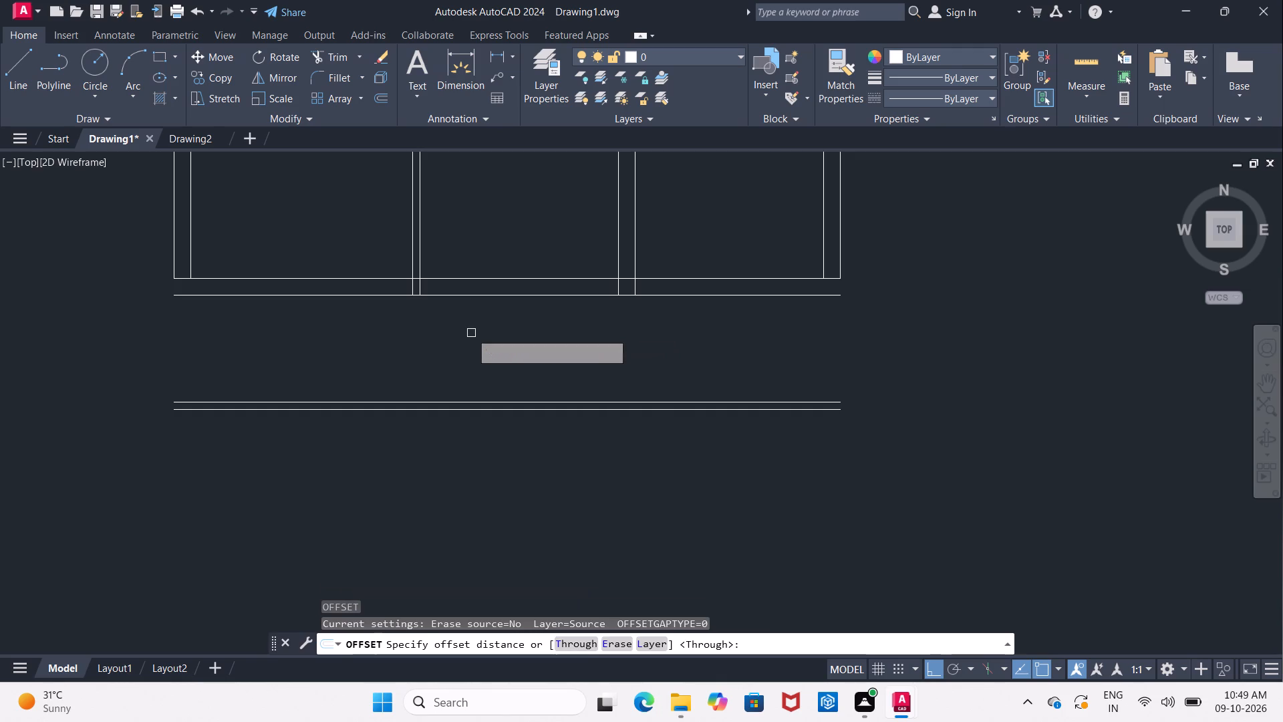
scroll(468, 341, down, 1)
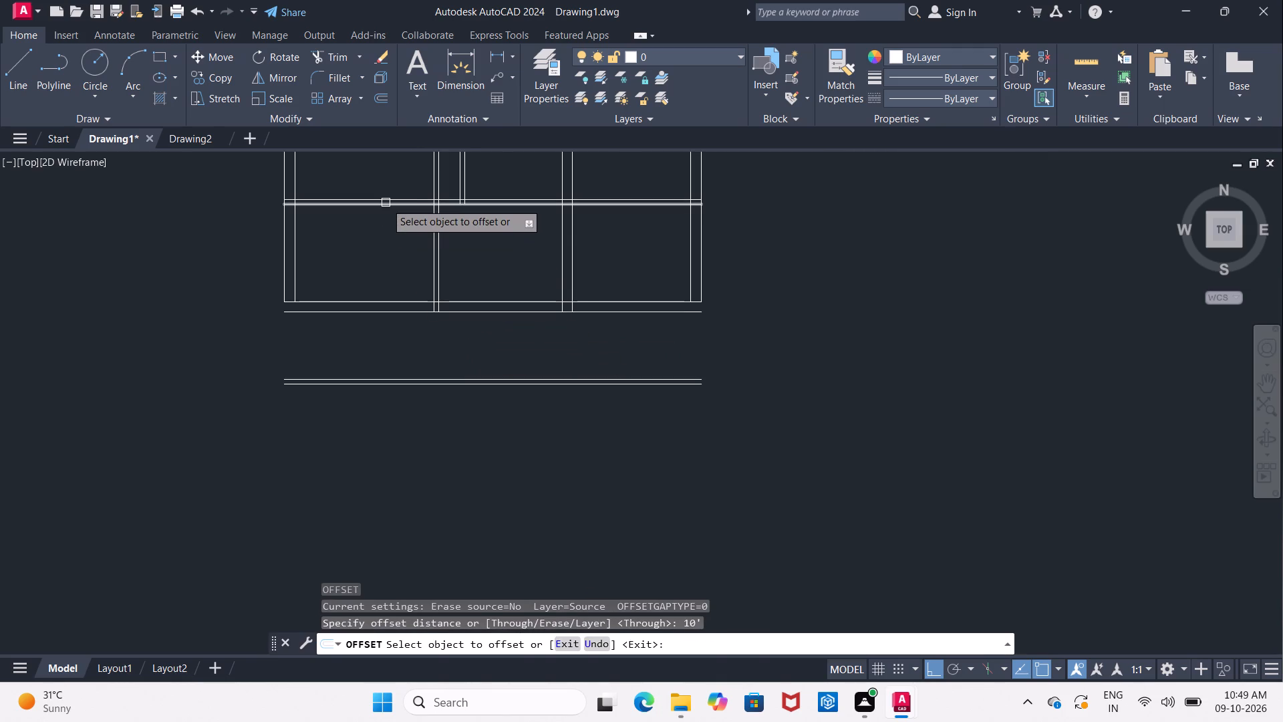
click(386, 203)
click(378, 270)
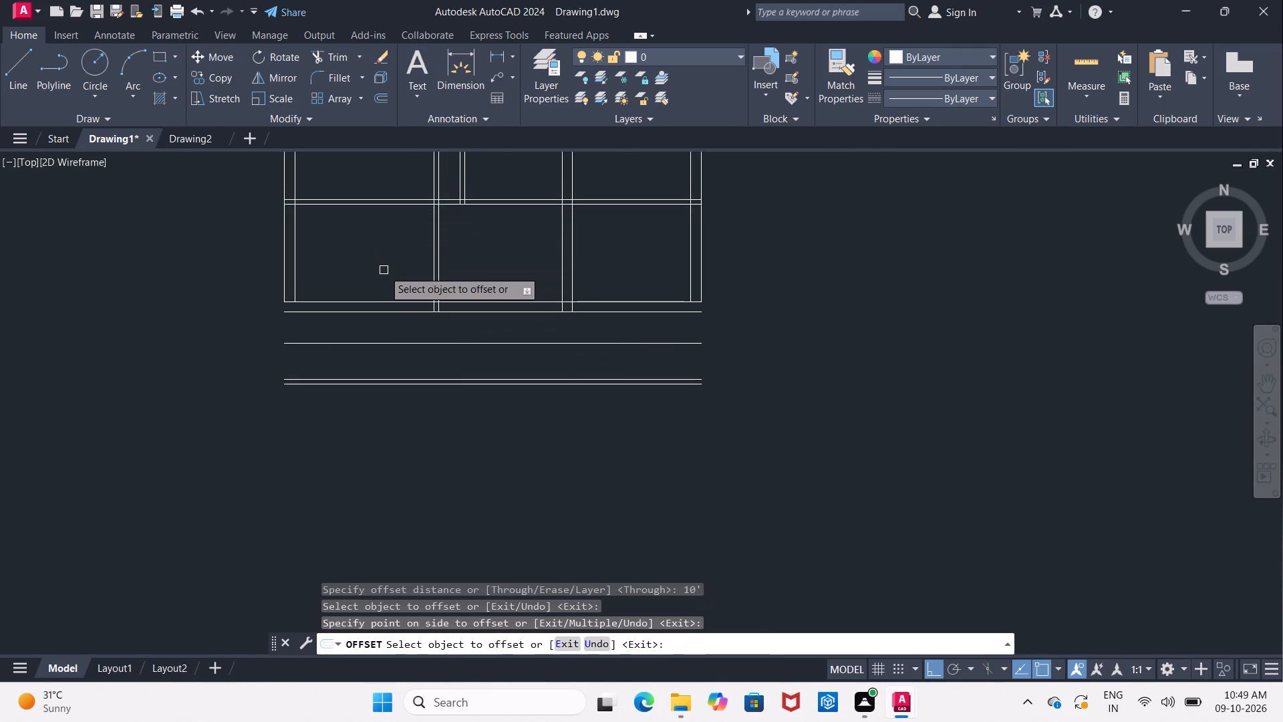
key(Return)
Offset the new horizontal line just below the bottom wall 9" downward to form a wall.
key(Return)
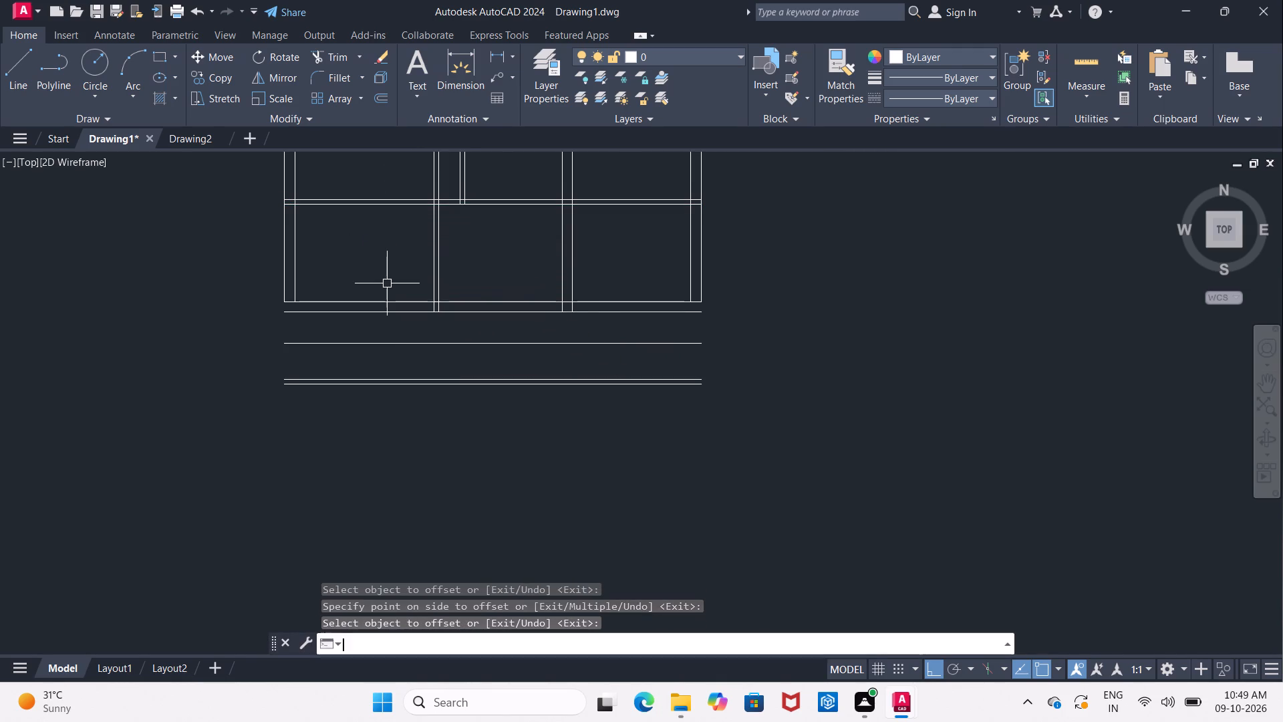
key(9)
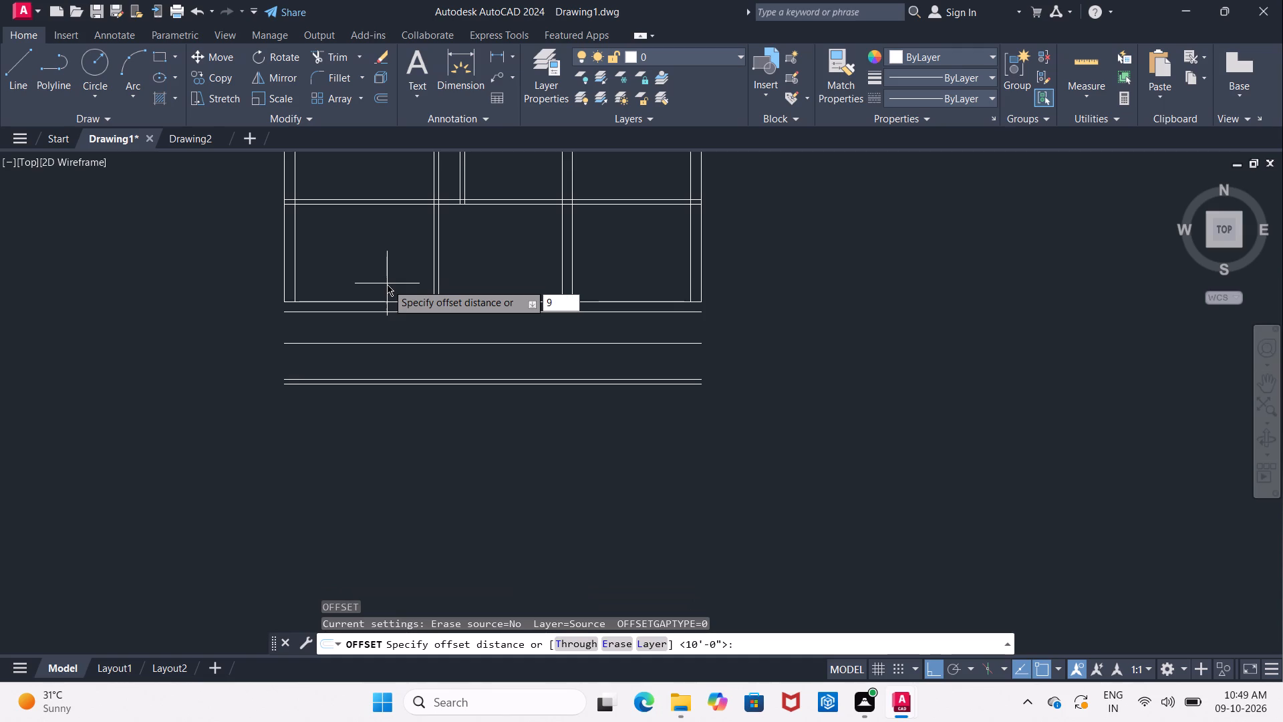
key(shift+quotedbl)
key(Return)
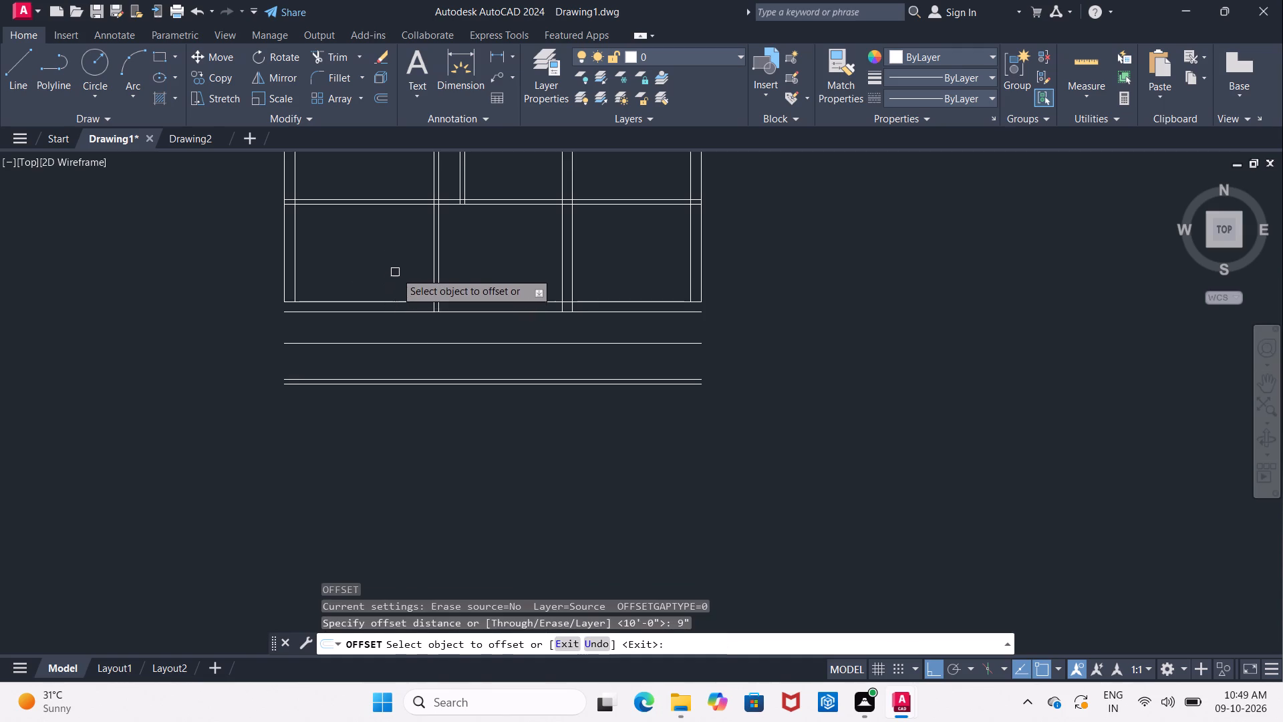
click(381, 345)
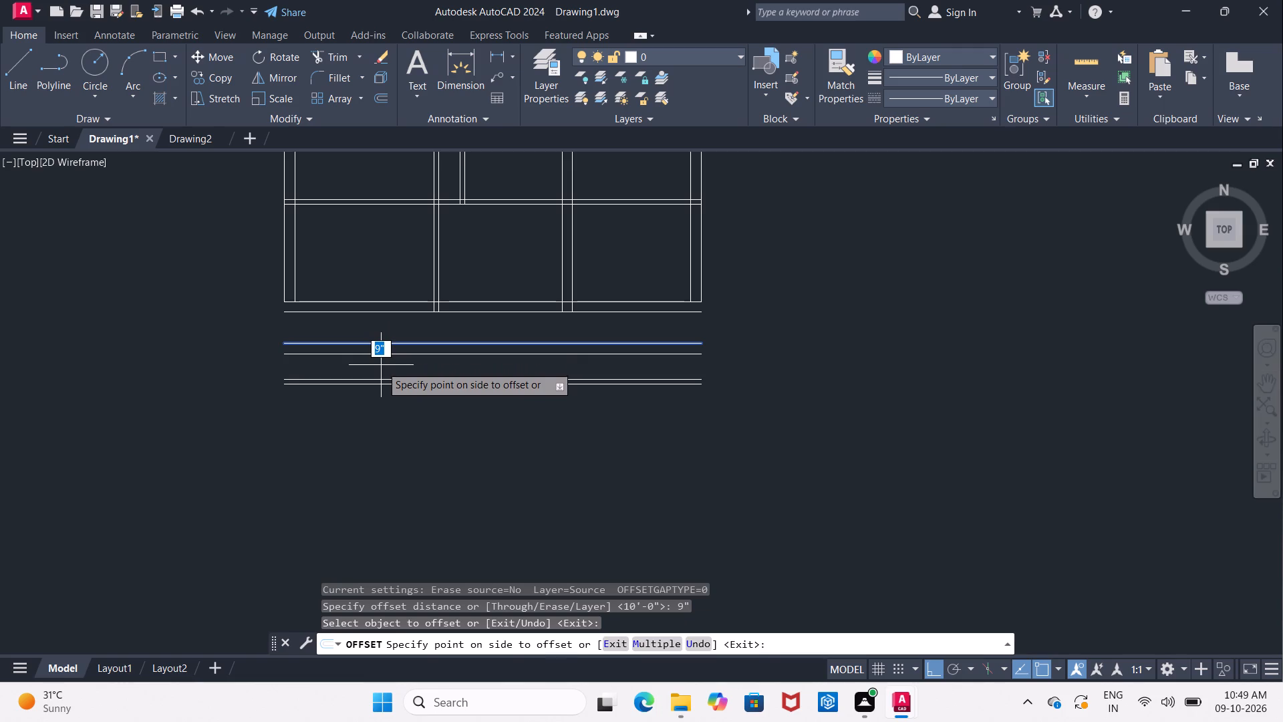
click(381, 367)
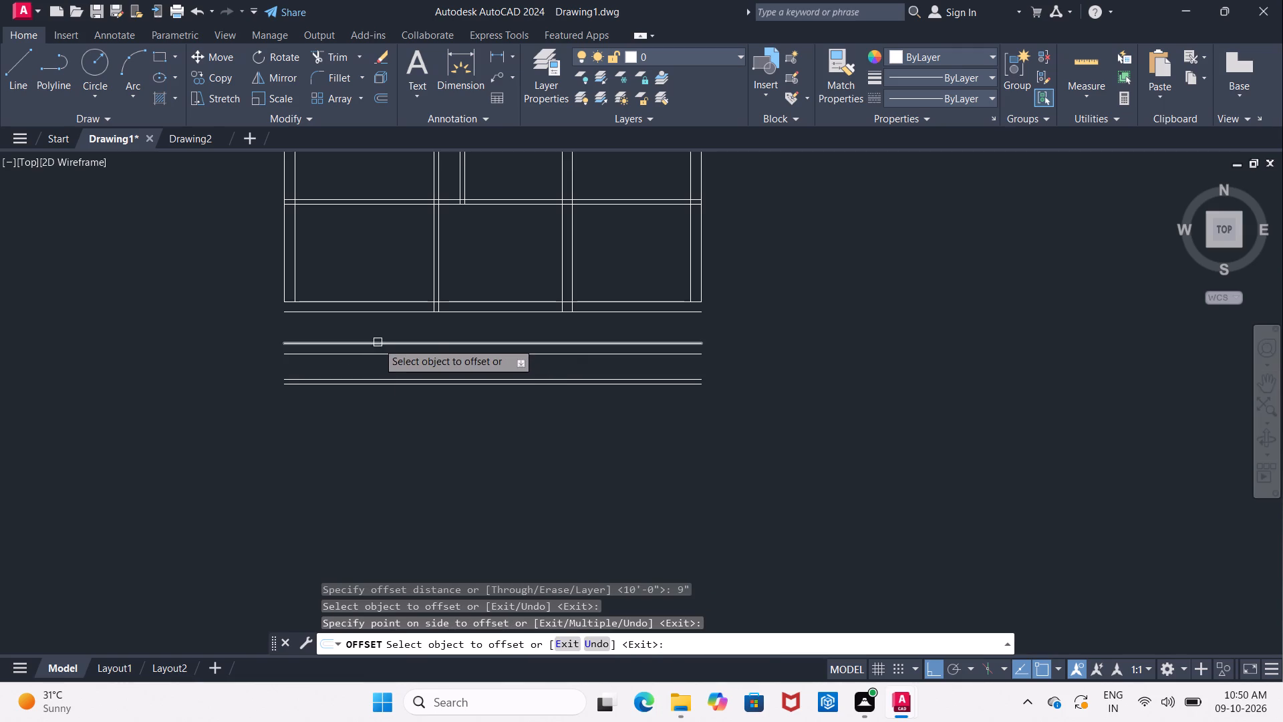
scroll(395, 325, up, 1)
middle_drag(395, 325, 366, 321)
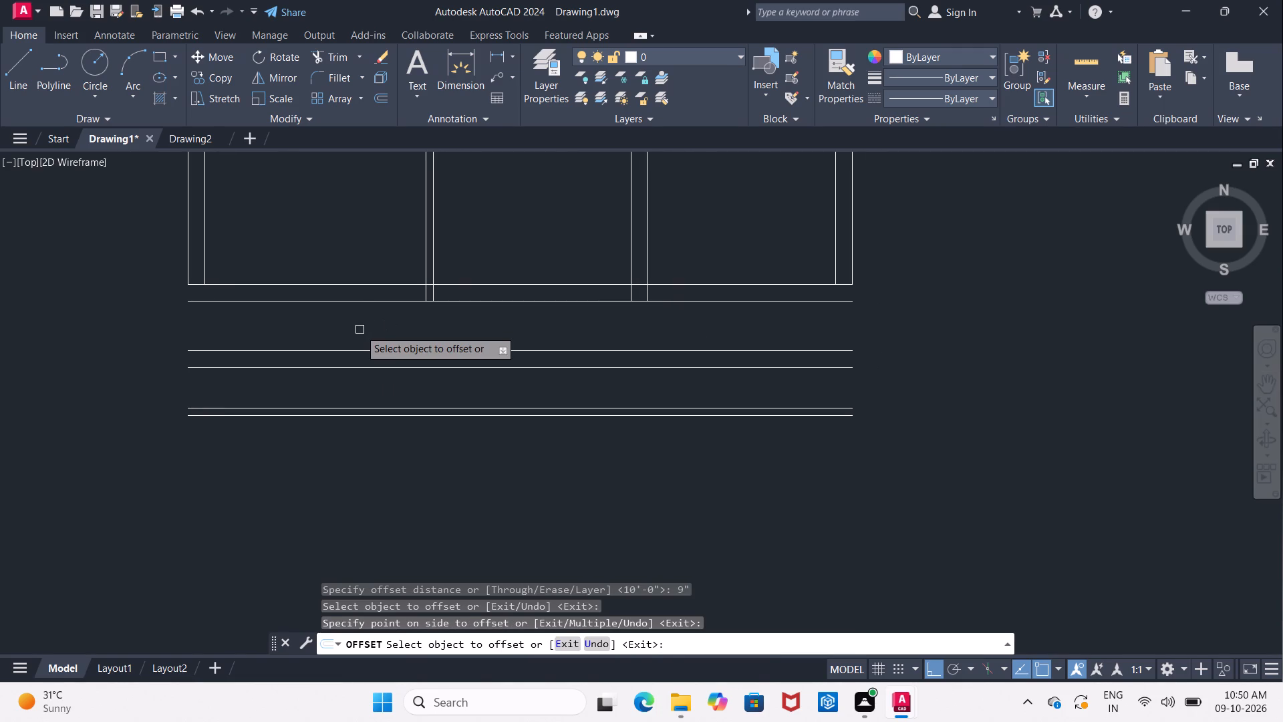
key(Escape)
Extend both lines of the left vertical partition down to the upper line of the 9" wall below the bottom wall.
key(e)
key(x)
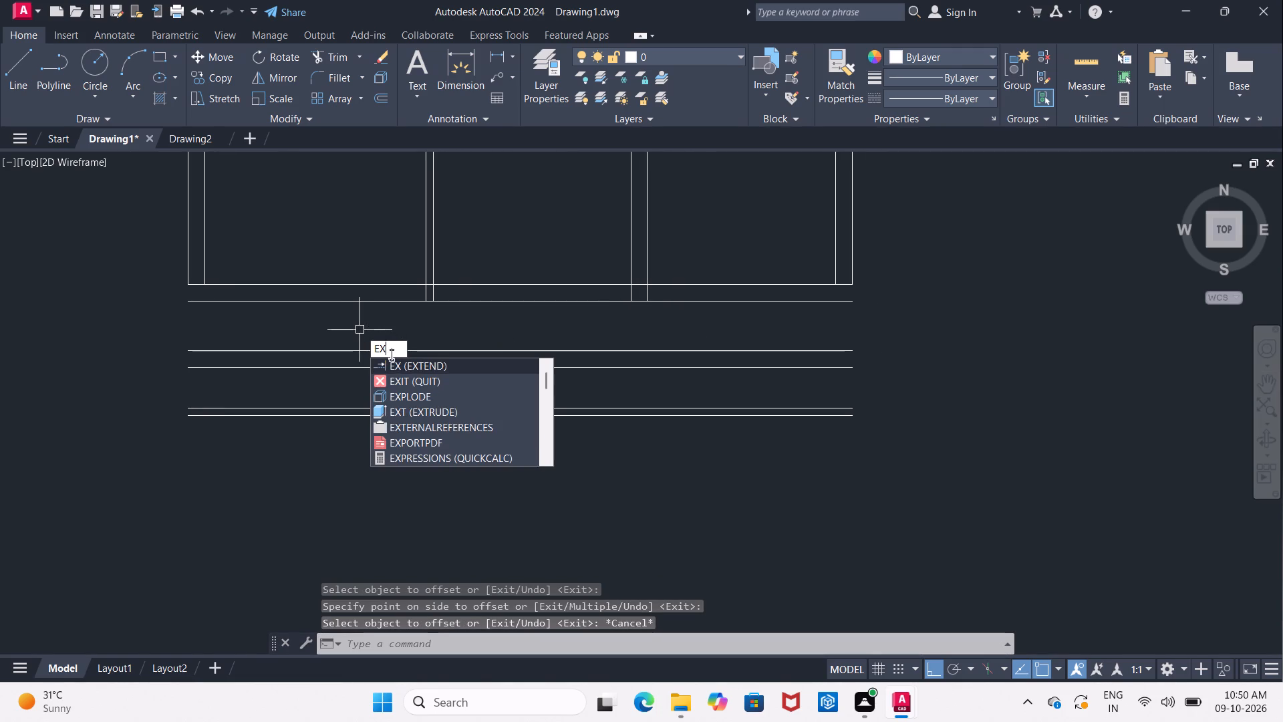
click(394, 361)
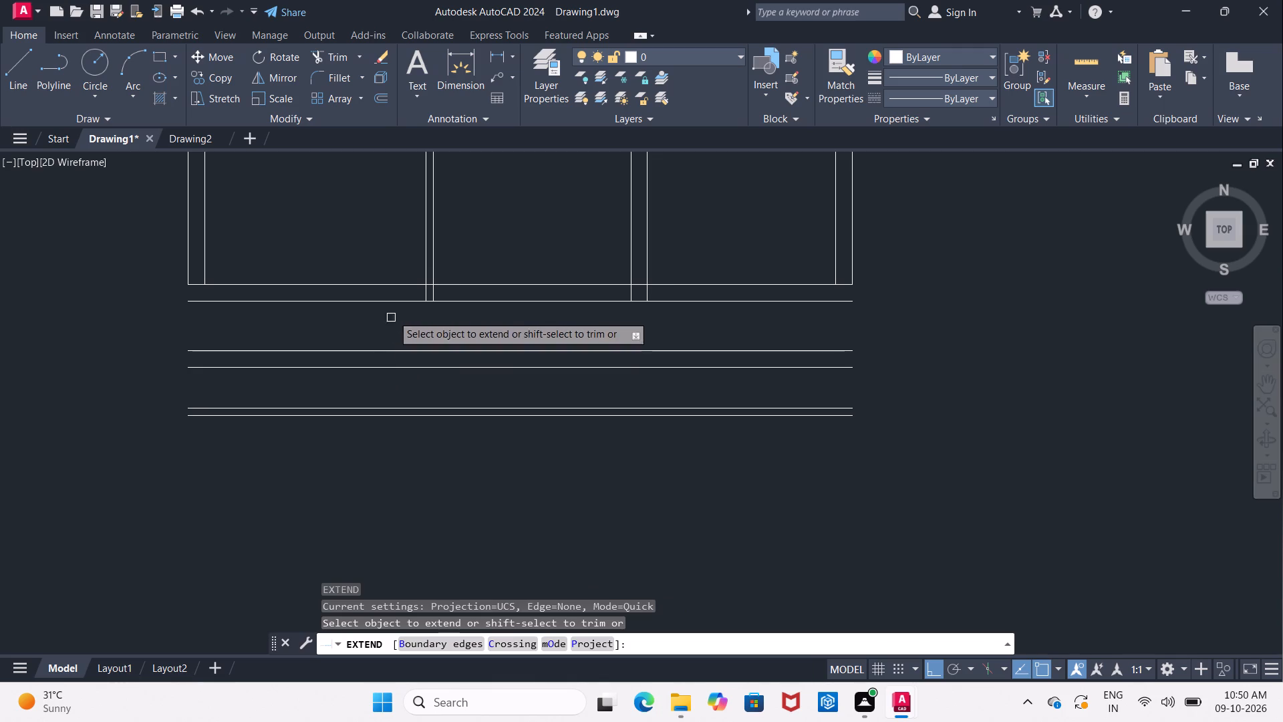
click(426, 255)
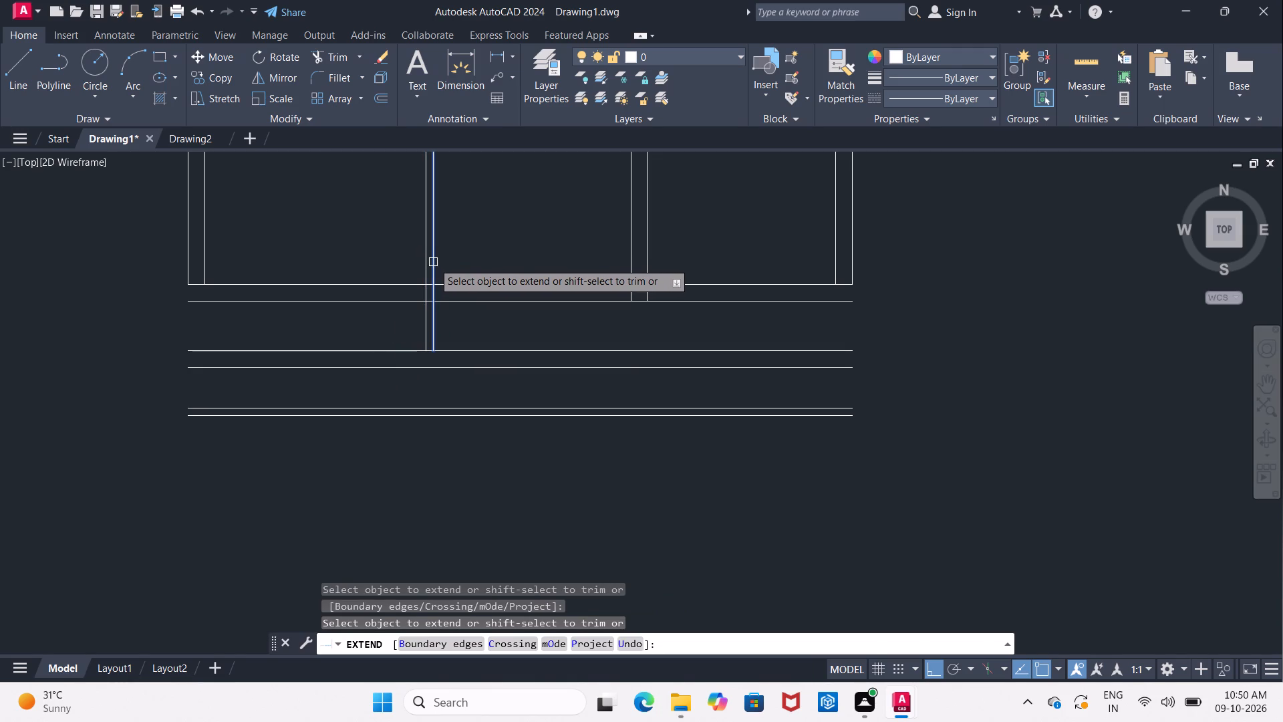
click(433, 262)
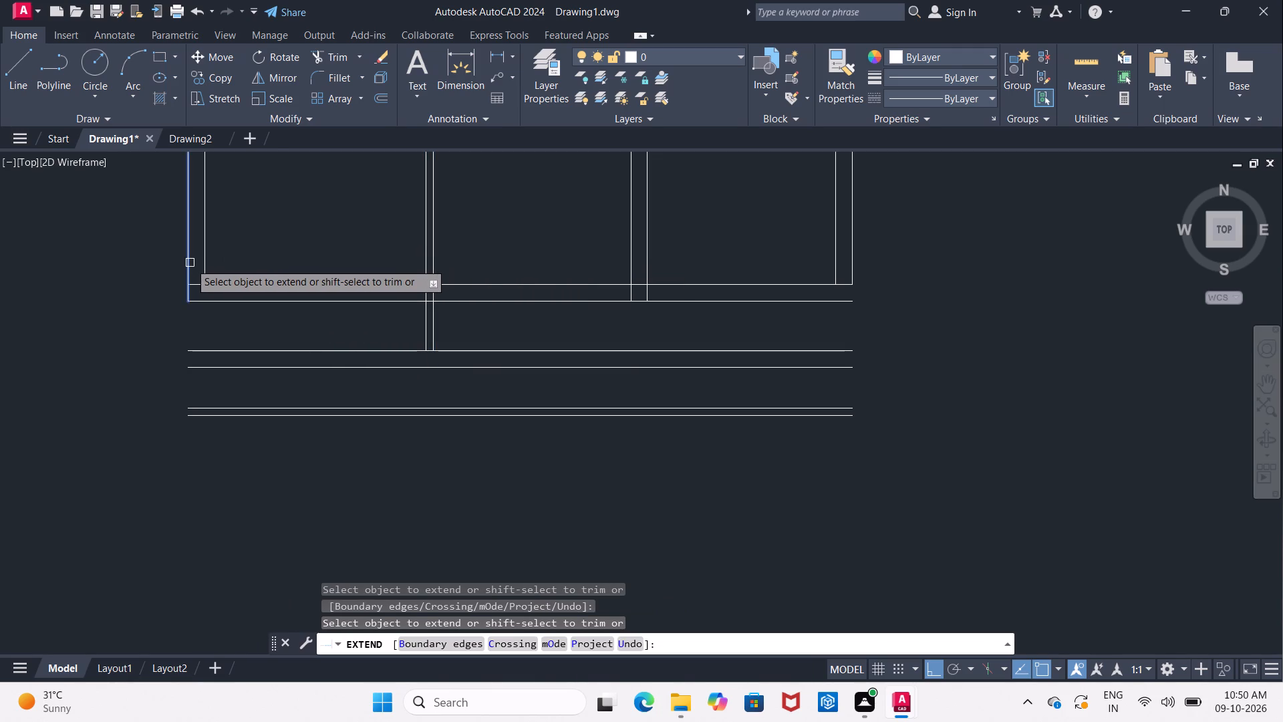
Extend the outer and inner lines of the left exterior wall down to the plan's lowest horizontal line.
click(190, 263)
click(186, 265)
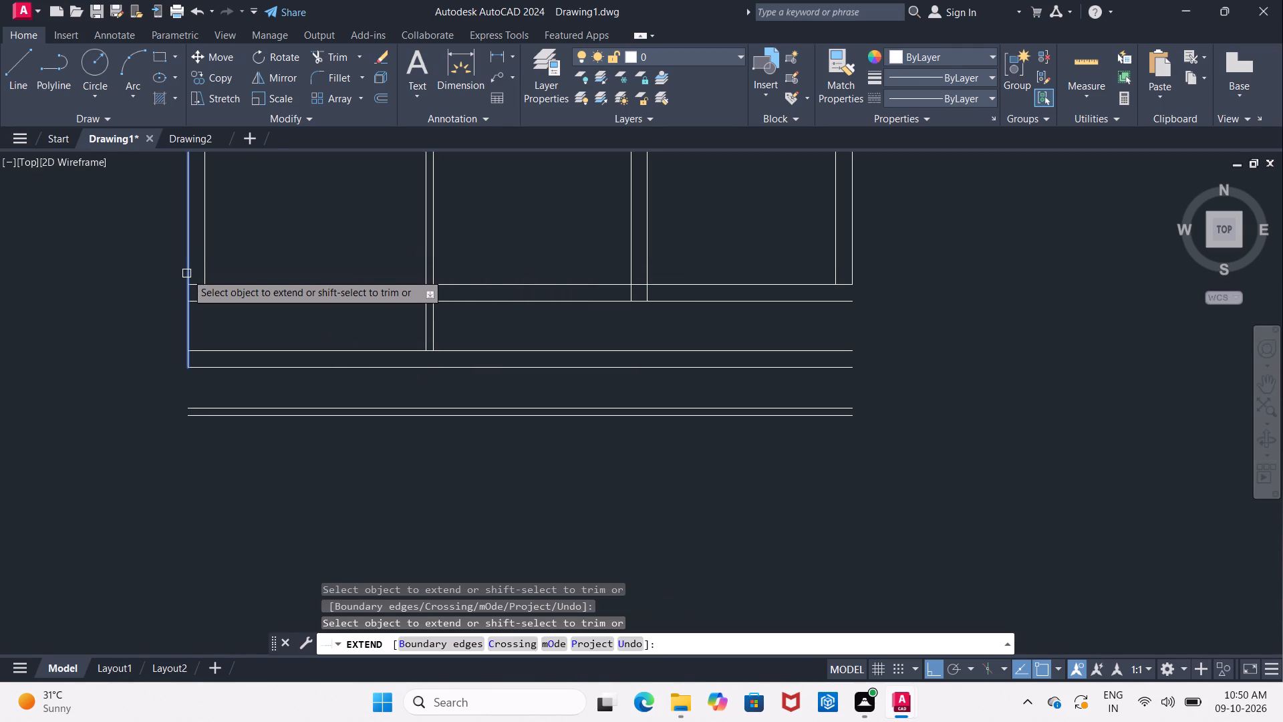
click(186, 276)
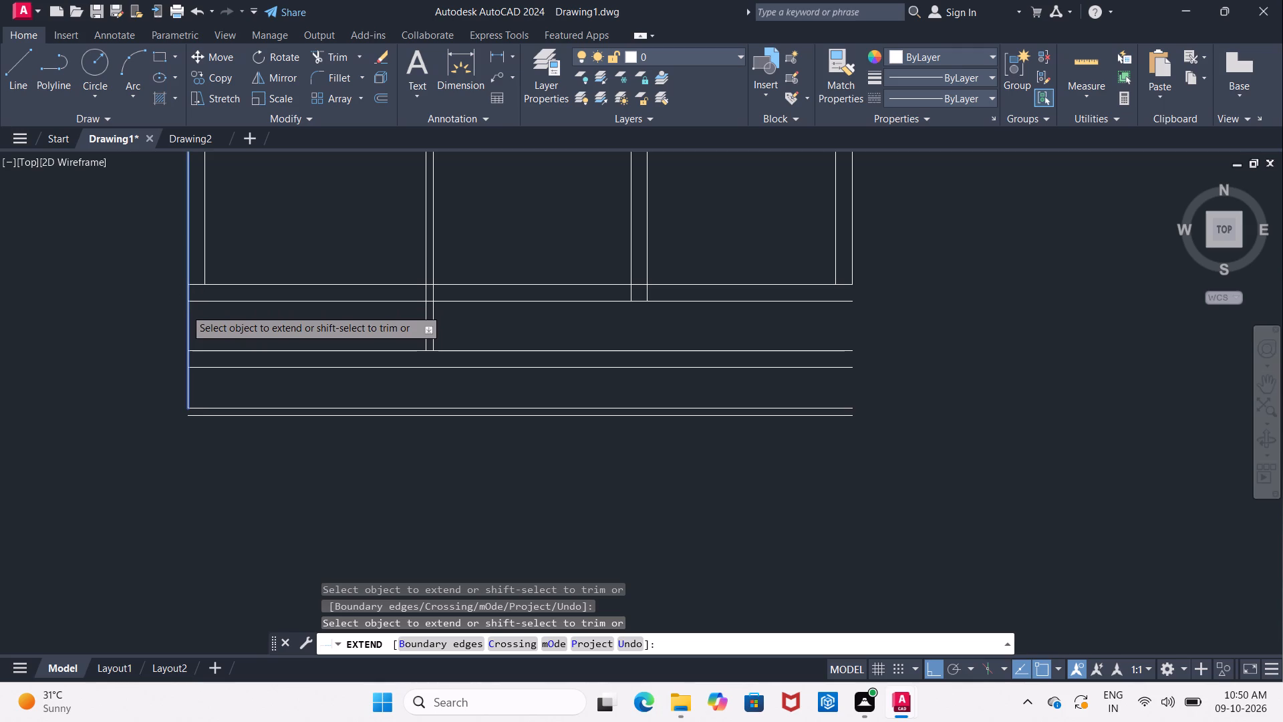
click(185, 309)
click(185, 320)
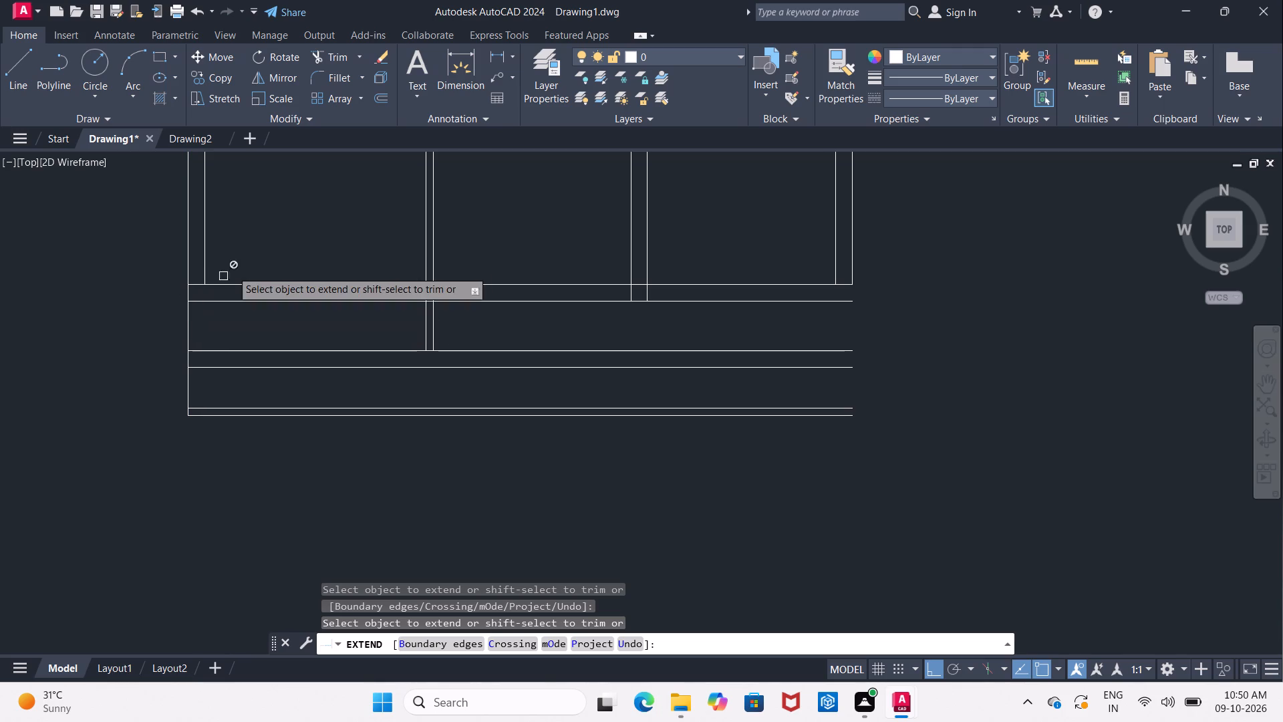
click(204, 266)
click(204, 279)
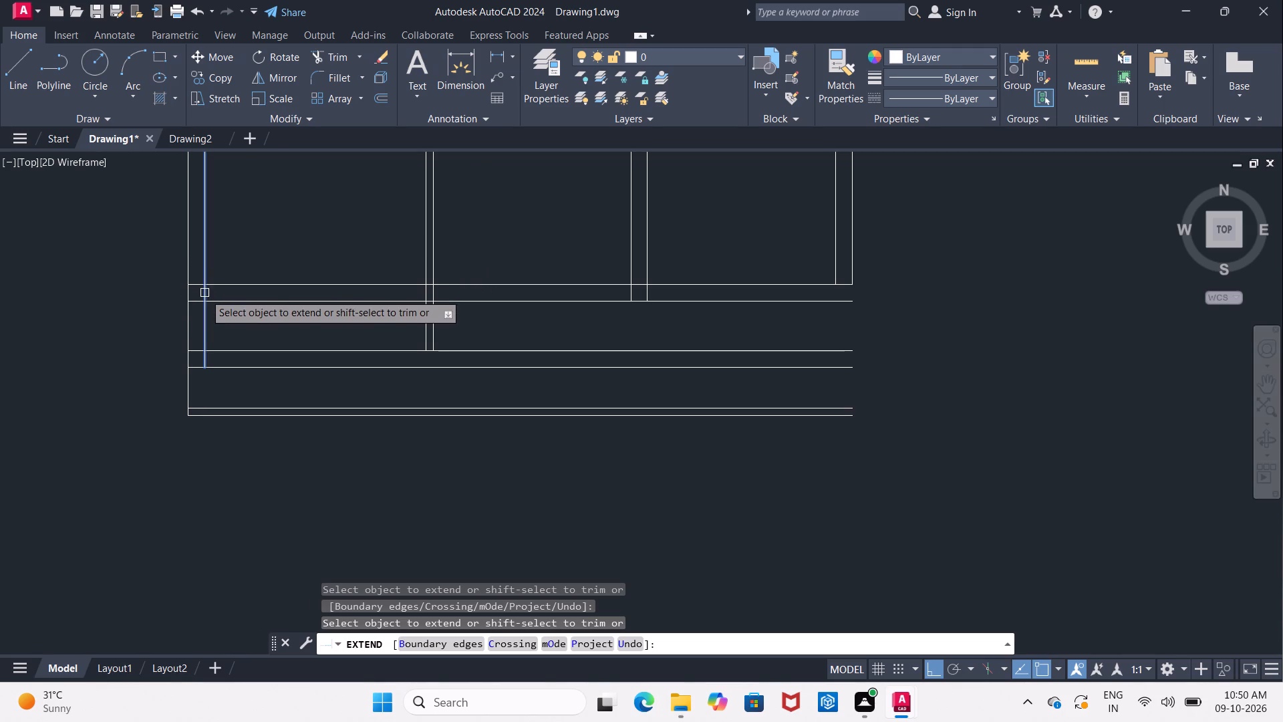
click(204, 295)
click(204, 302)
click(204, 305)
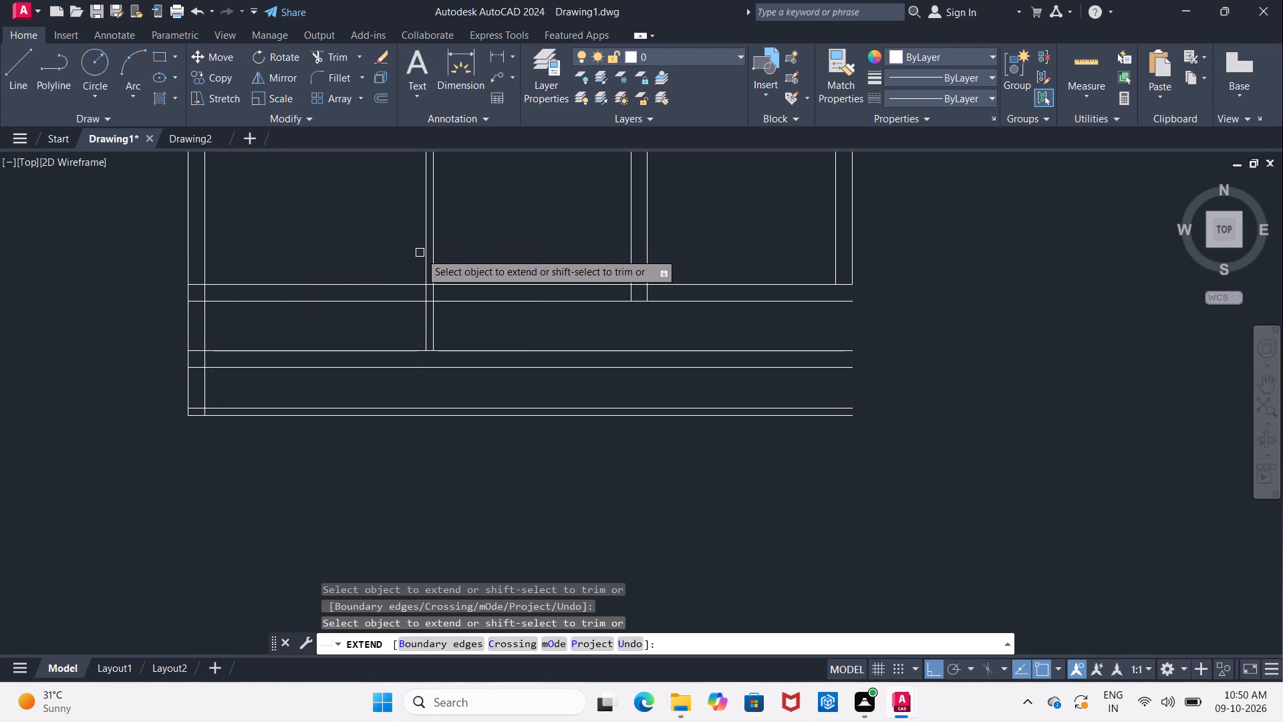
Extend both lines of the left vertical partition further down to the lowest horizontal line.
click(424, 259)
click(424, 263)
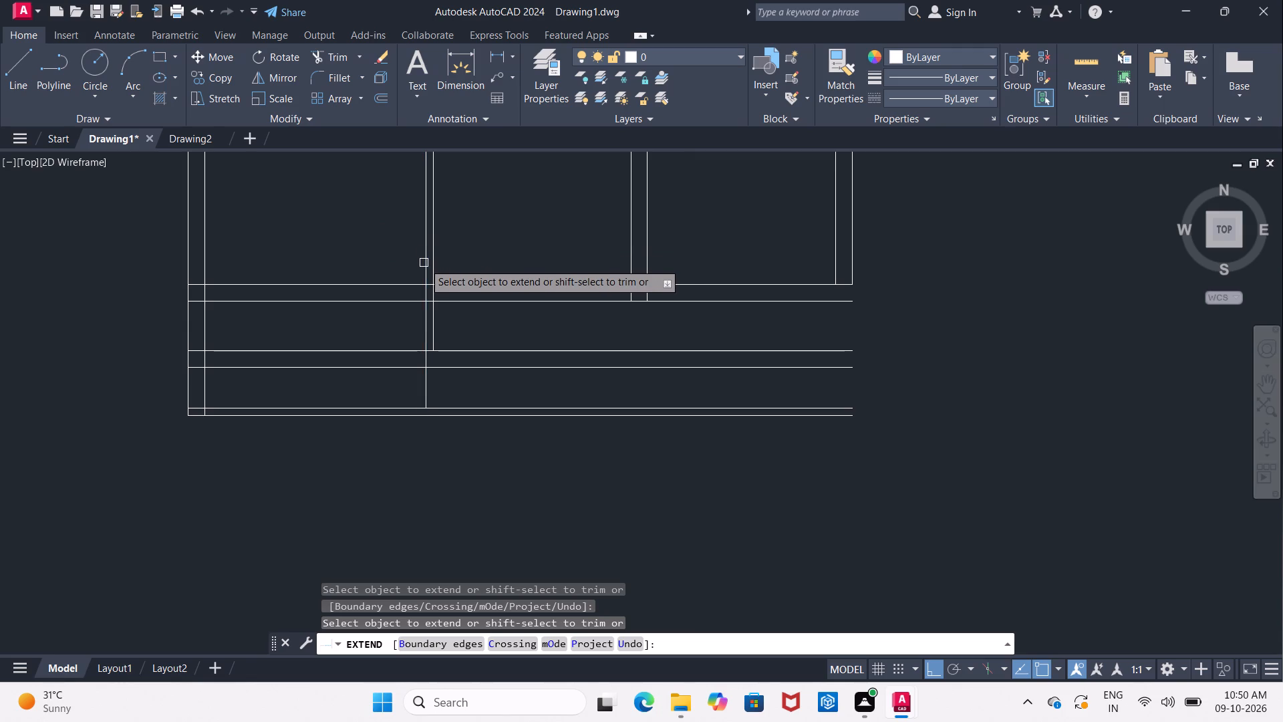
double_click(434, 268)
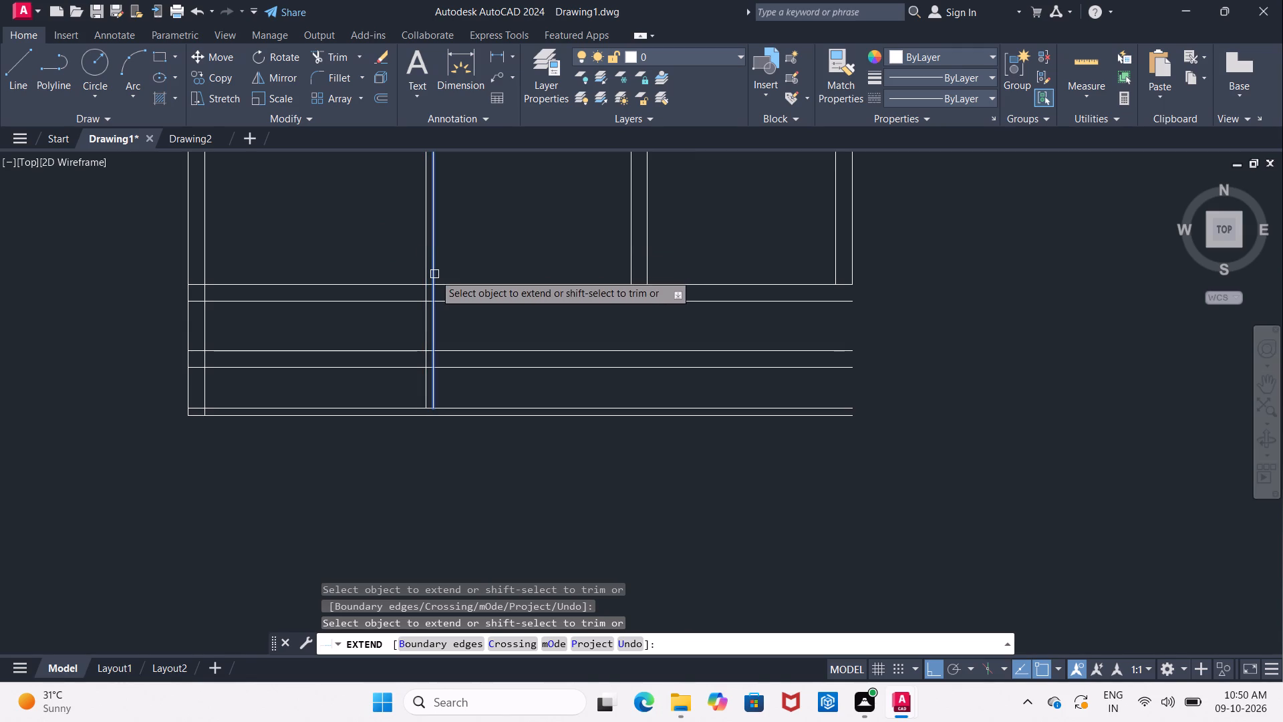
click(434, 274)
click(434, 317)
click(421, 323)
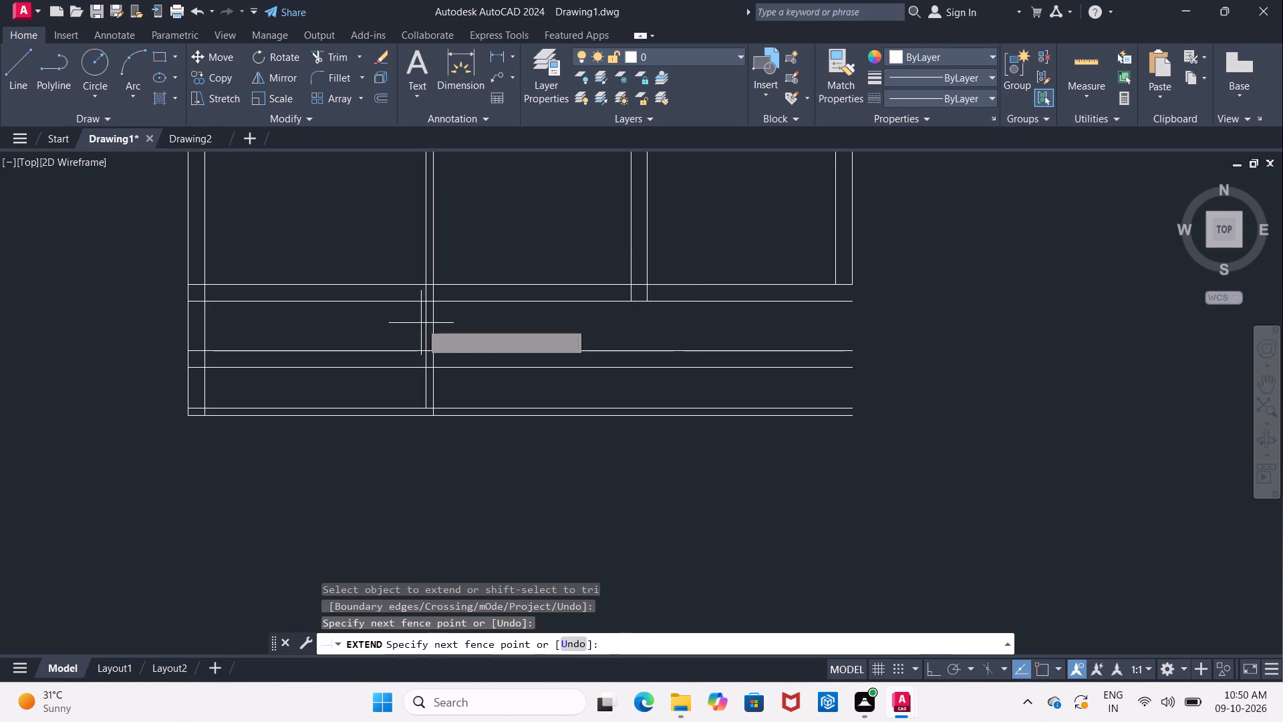
click(427, 327)
Extend the inner and outer lines of the right exterior wall down to the lowest horizontal line.
middle_drag(484, 327, 410, 326)
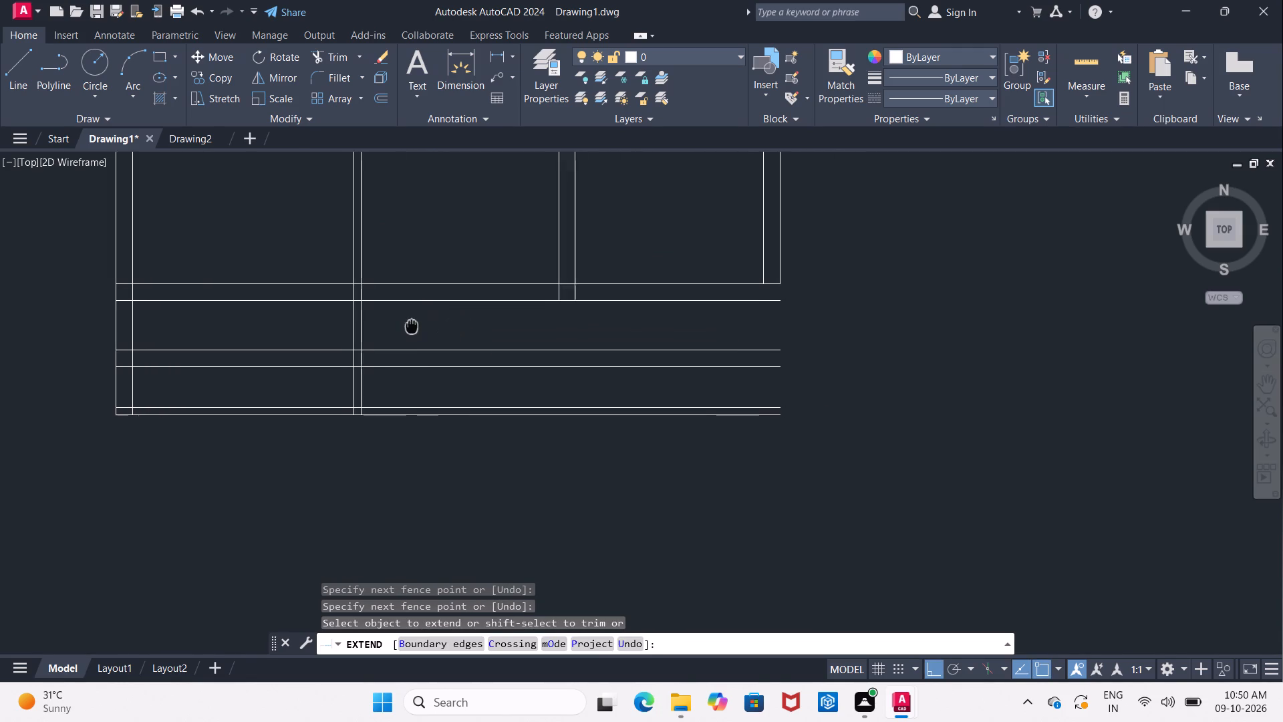
middle_drag(410, 326, 391, 328)
scroll(393, 332, down, 1)
middle_drag(394, 331, 392, 331)
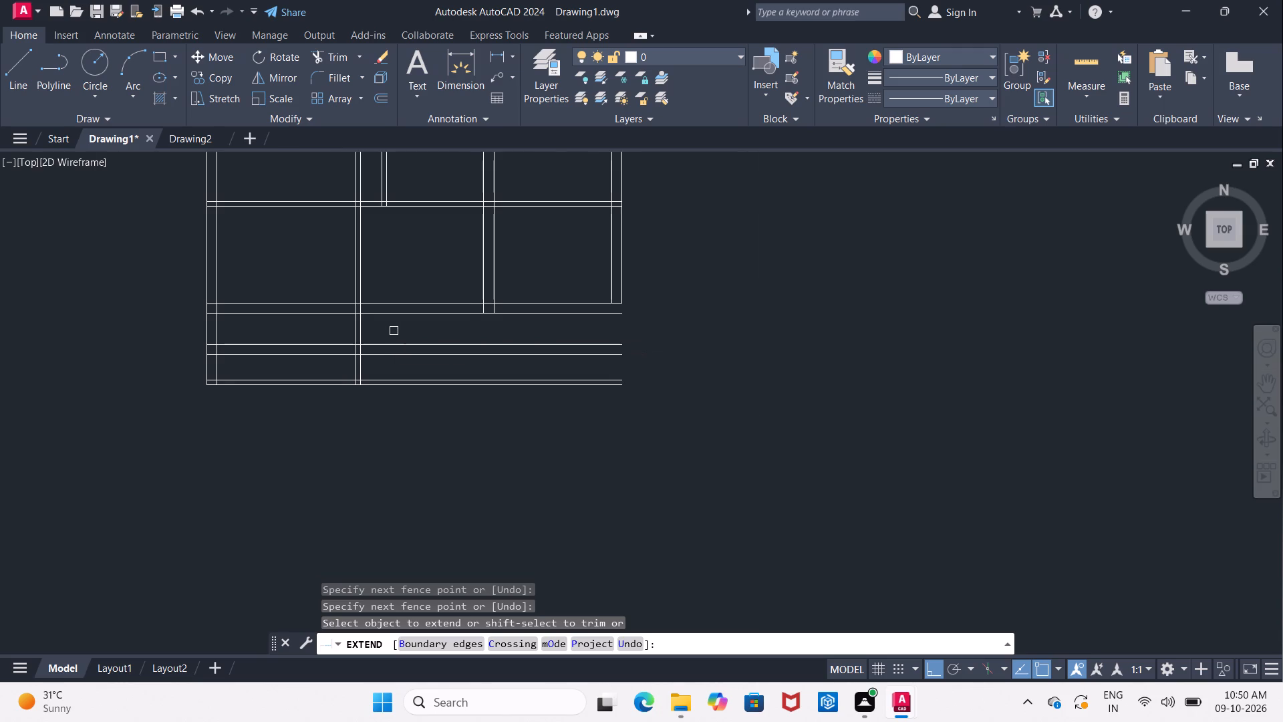
middle_drag(392, 331, 311, 316)
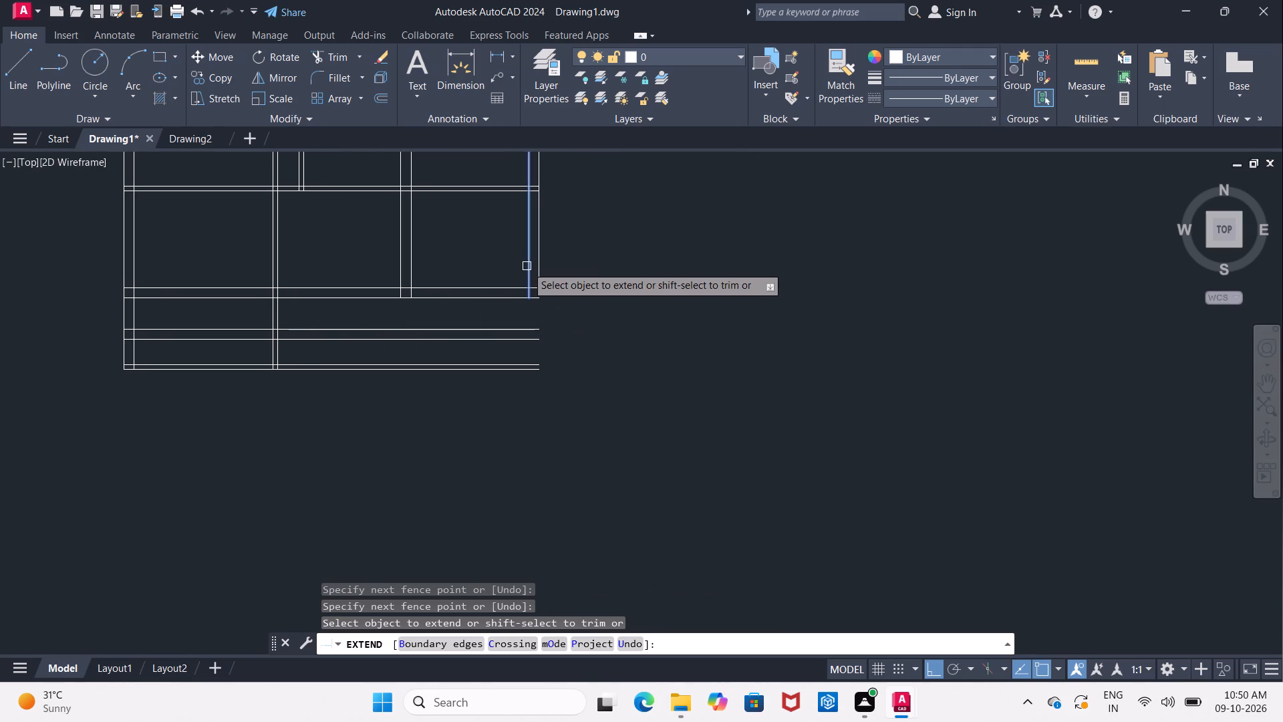
drag(528, 266, 526, 274)
click(532, 269)
click(527, 271)
click(527, 275)
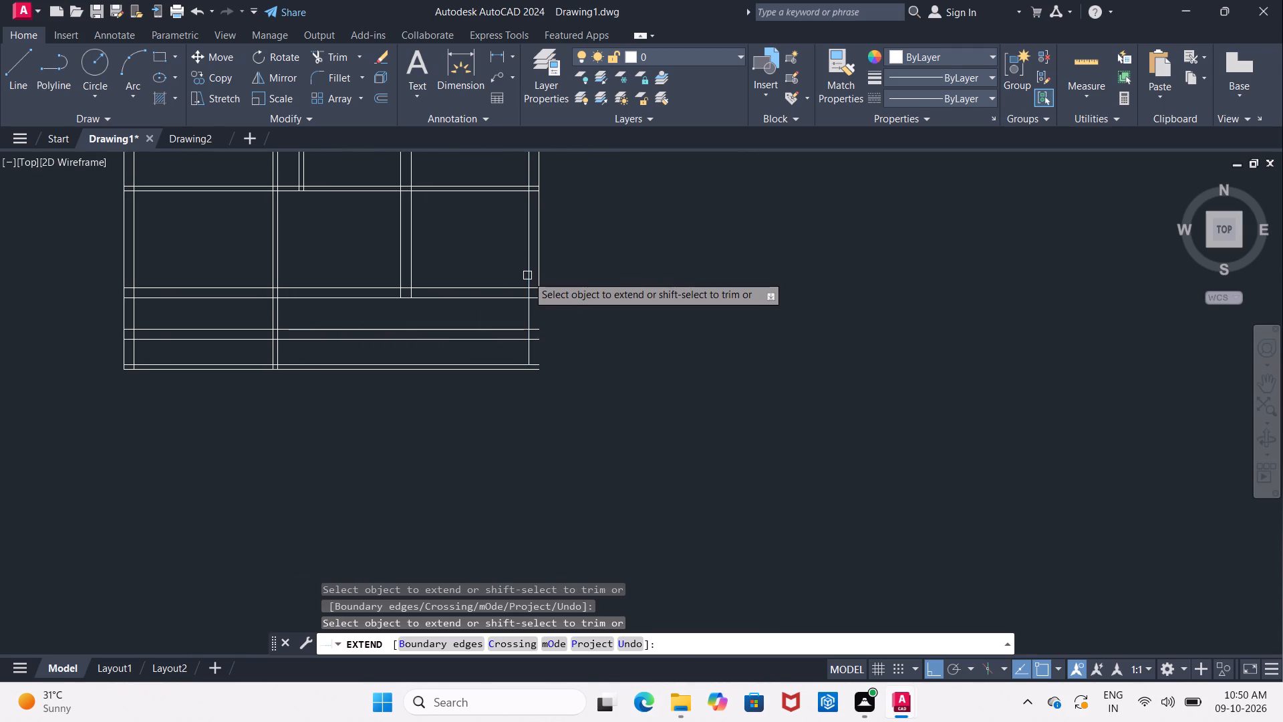
click(525, 281)
click(541, 264)
click(541, 269)
click(536, 271)
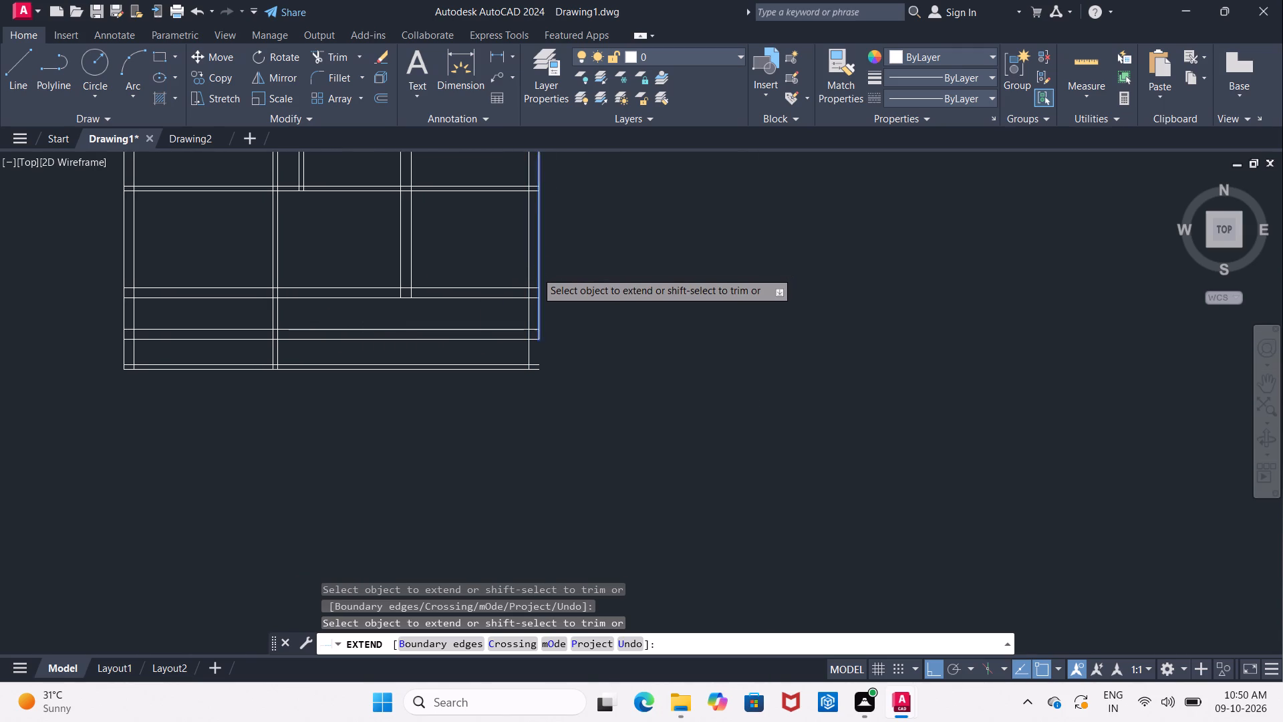
click(536, 278)
click(539, 285)
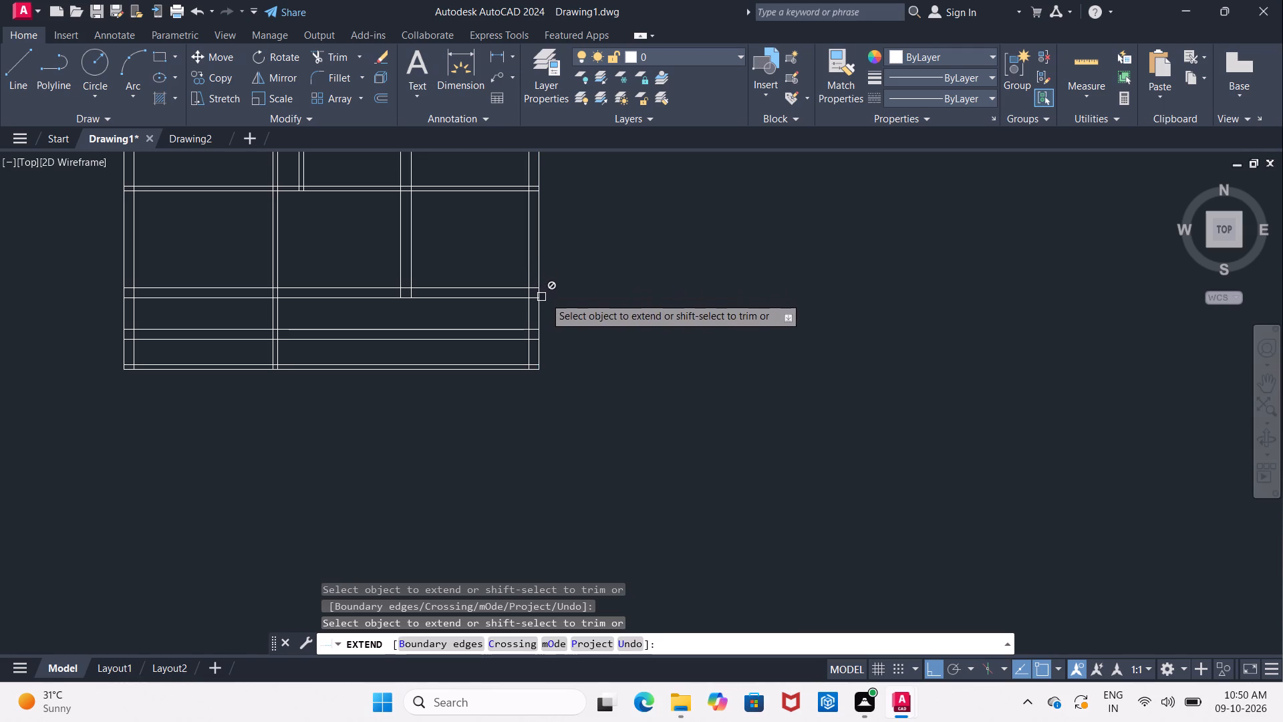
key(Escape)
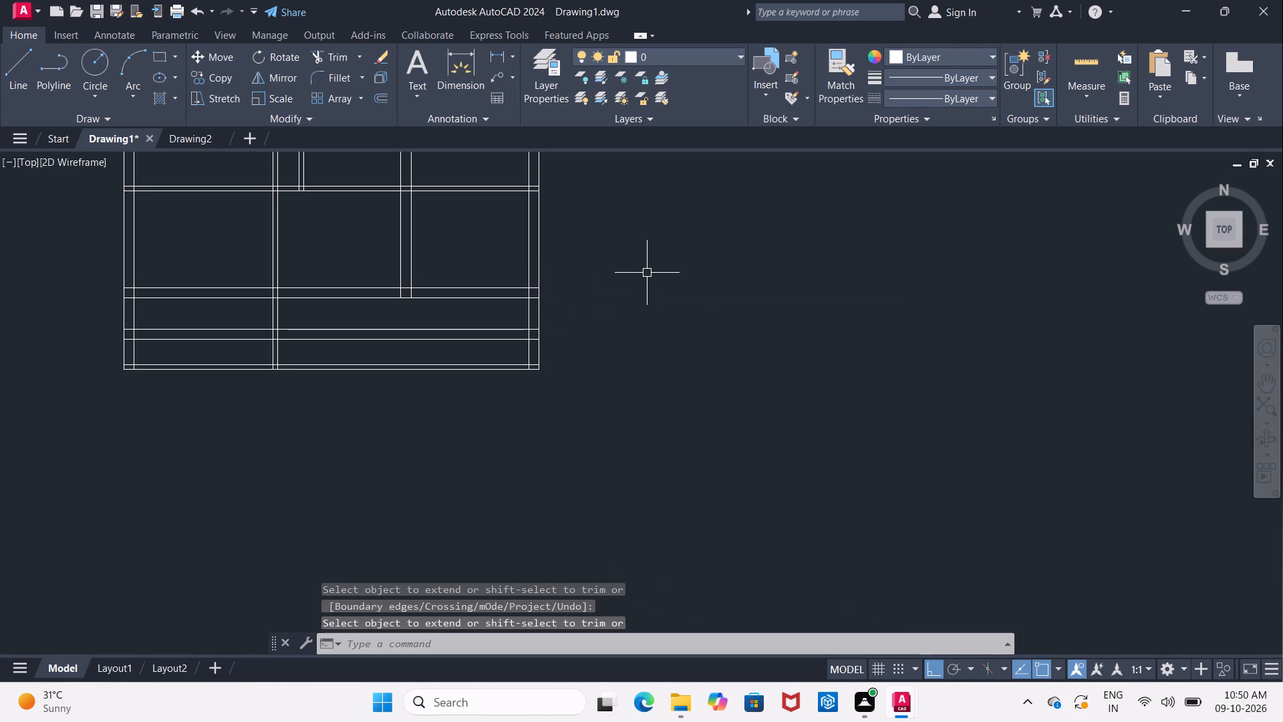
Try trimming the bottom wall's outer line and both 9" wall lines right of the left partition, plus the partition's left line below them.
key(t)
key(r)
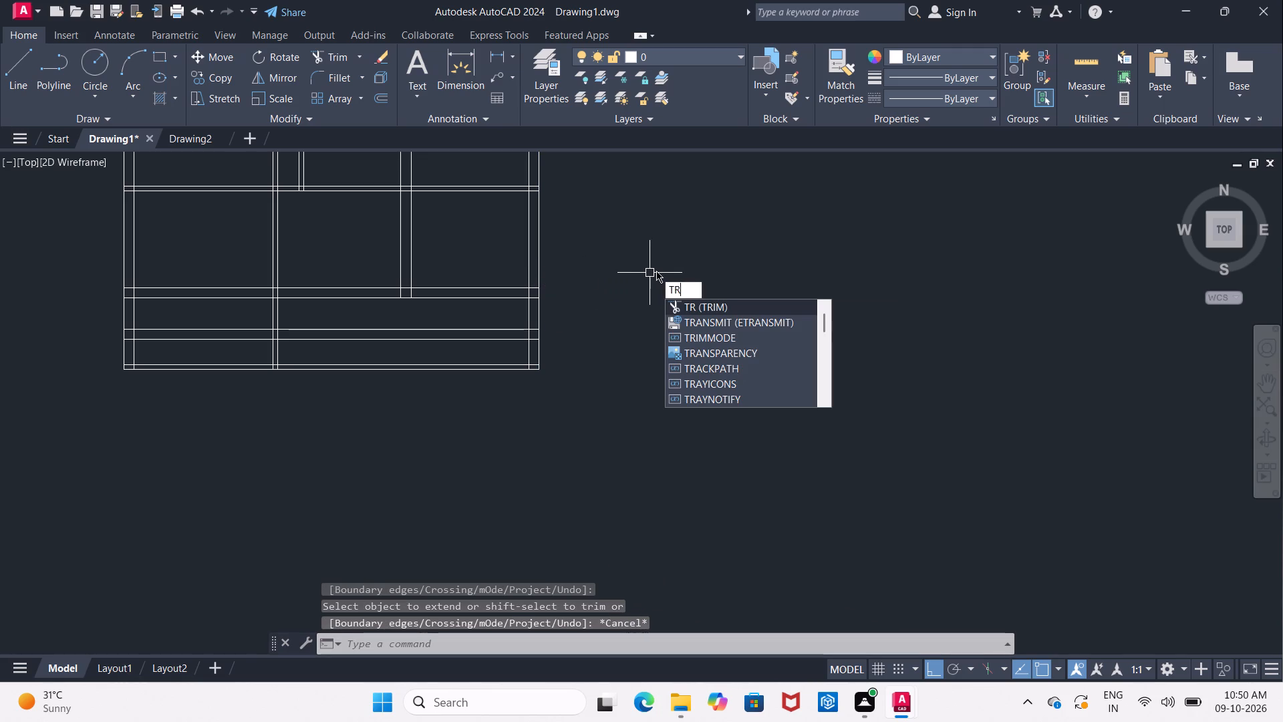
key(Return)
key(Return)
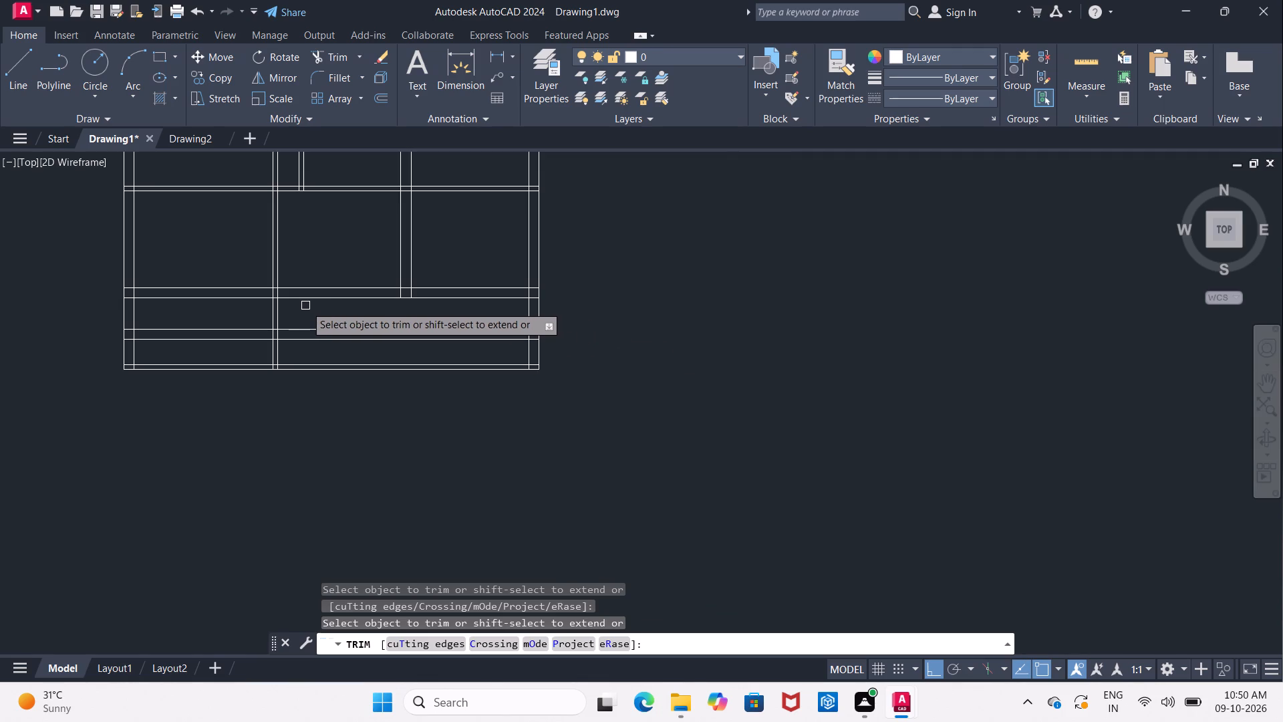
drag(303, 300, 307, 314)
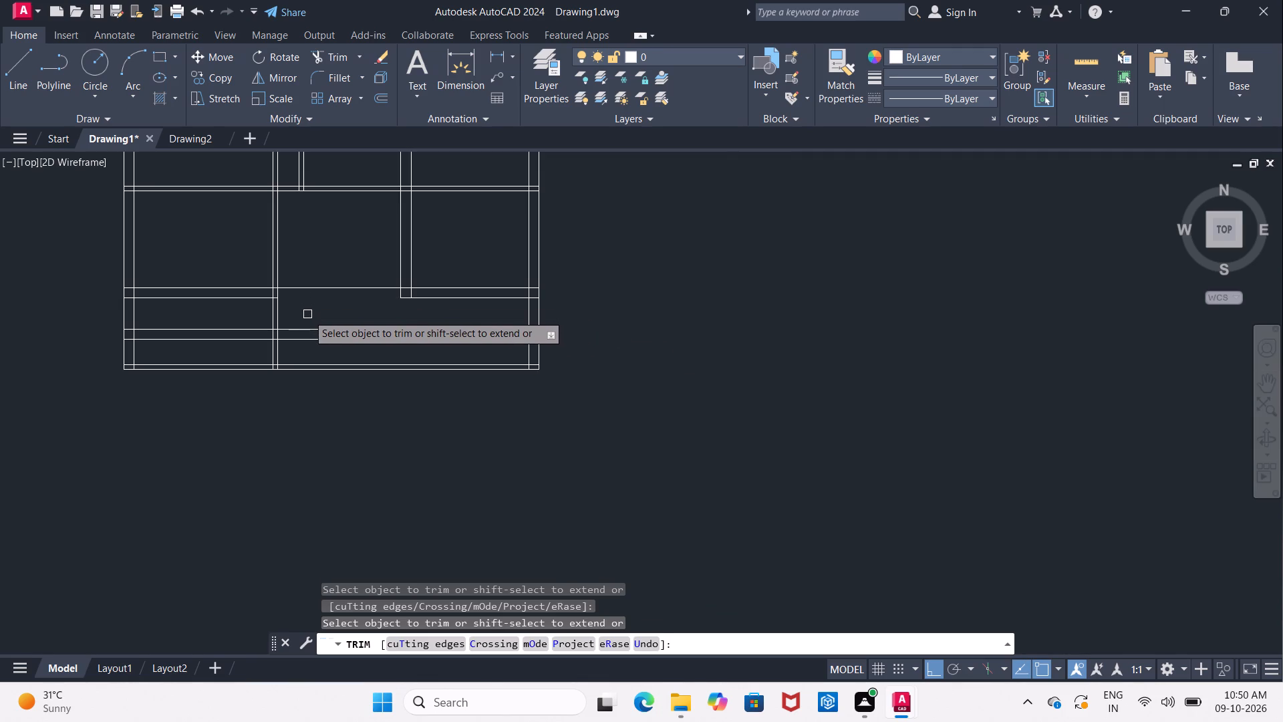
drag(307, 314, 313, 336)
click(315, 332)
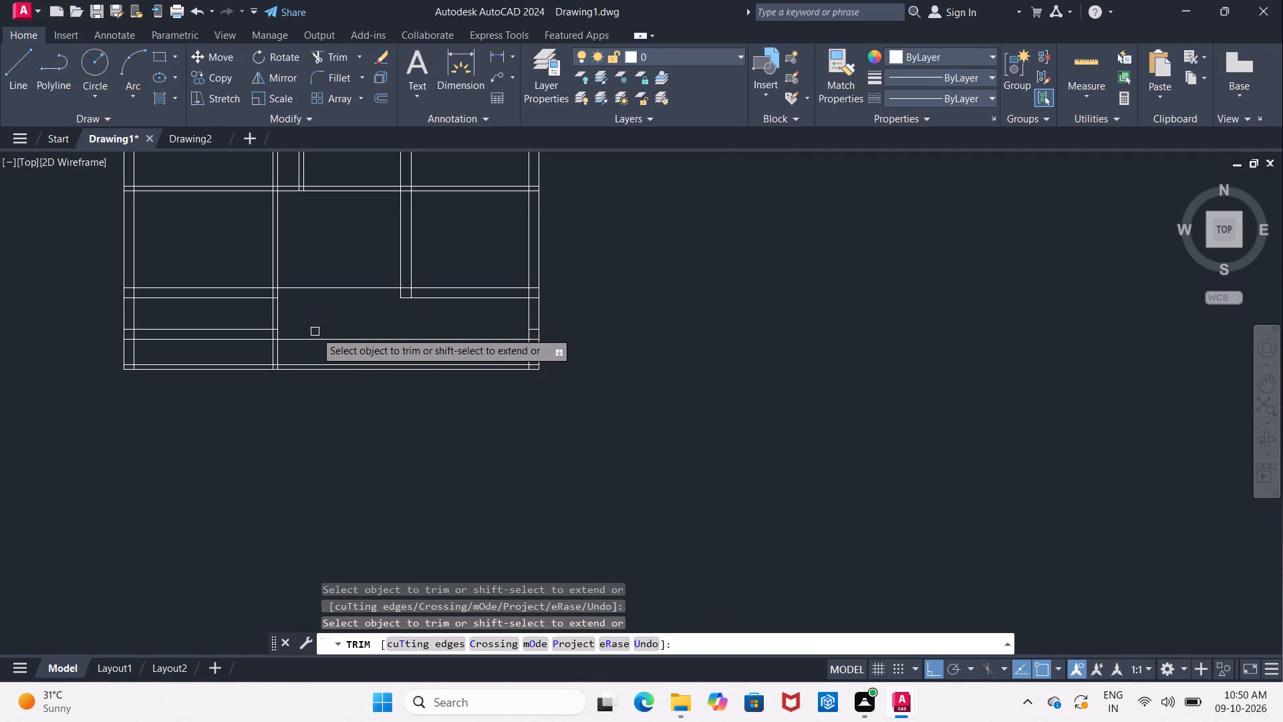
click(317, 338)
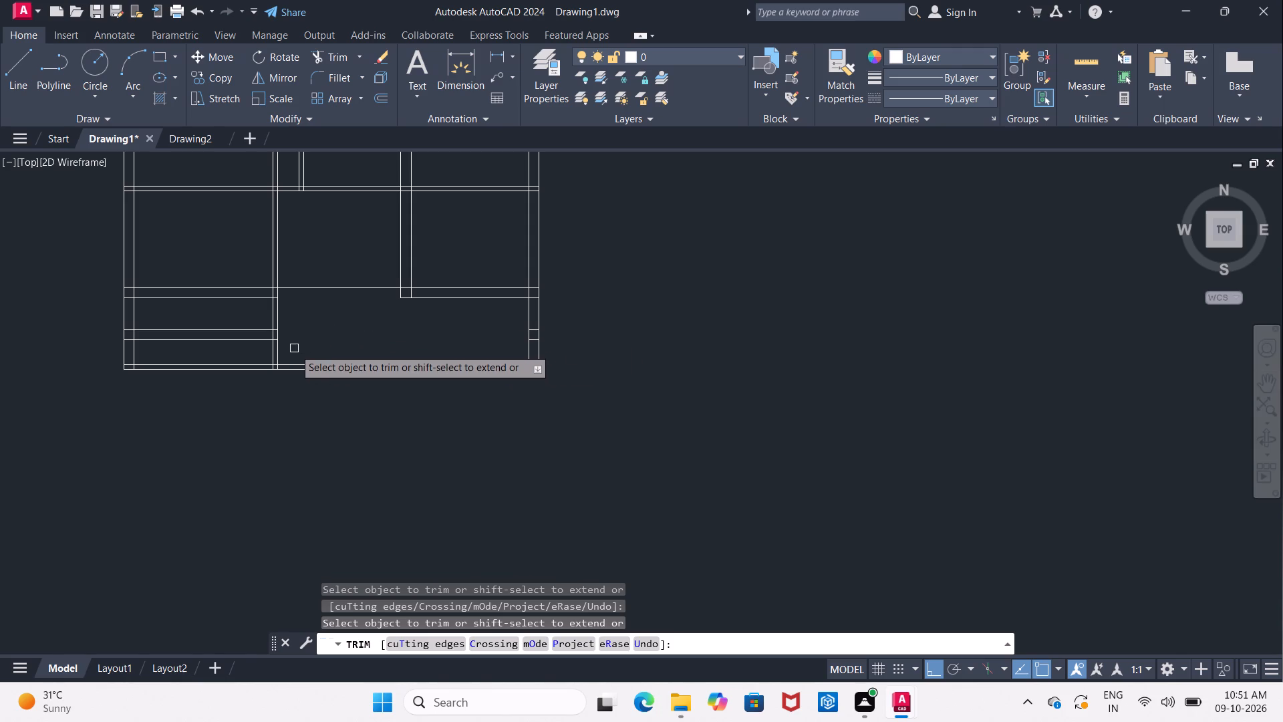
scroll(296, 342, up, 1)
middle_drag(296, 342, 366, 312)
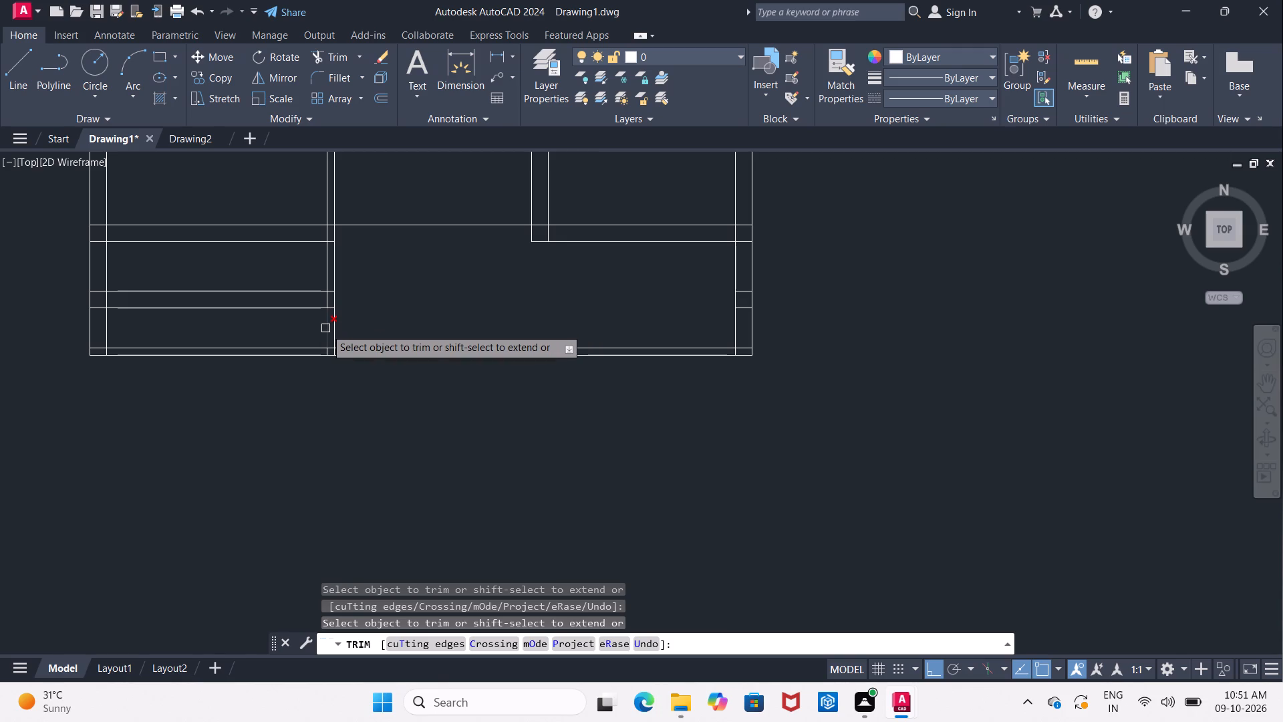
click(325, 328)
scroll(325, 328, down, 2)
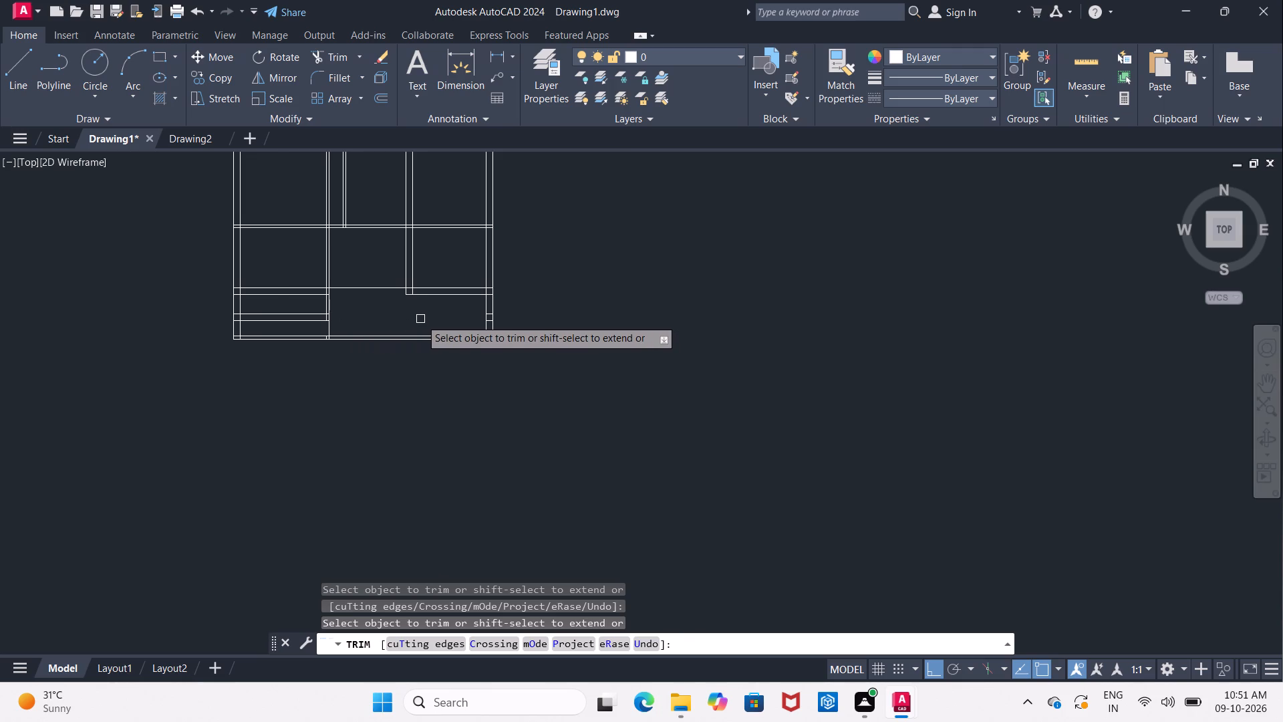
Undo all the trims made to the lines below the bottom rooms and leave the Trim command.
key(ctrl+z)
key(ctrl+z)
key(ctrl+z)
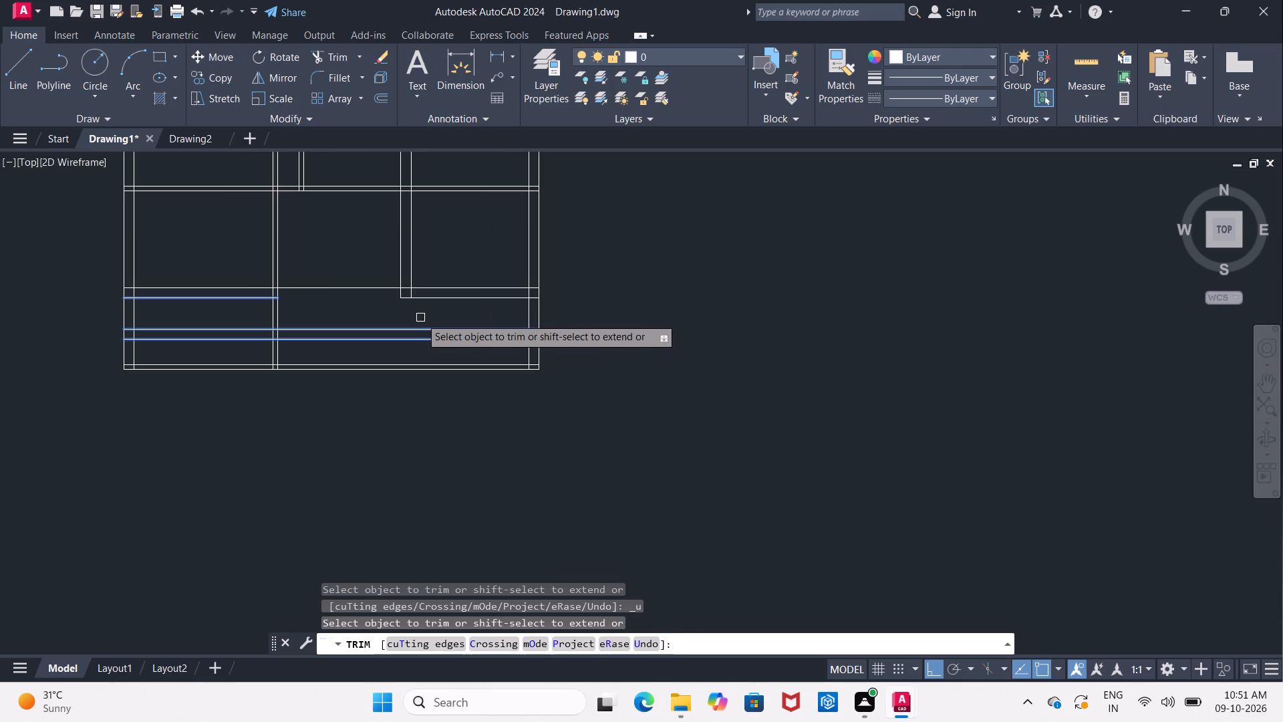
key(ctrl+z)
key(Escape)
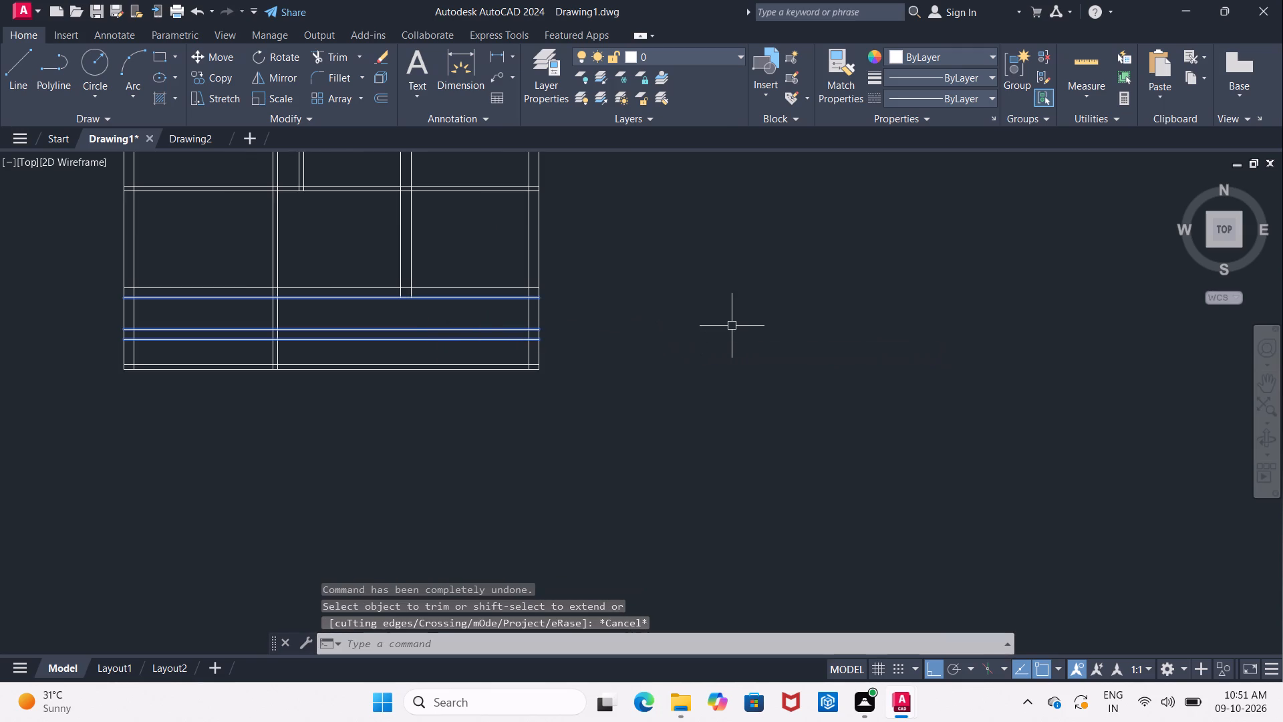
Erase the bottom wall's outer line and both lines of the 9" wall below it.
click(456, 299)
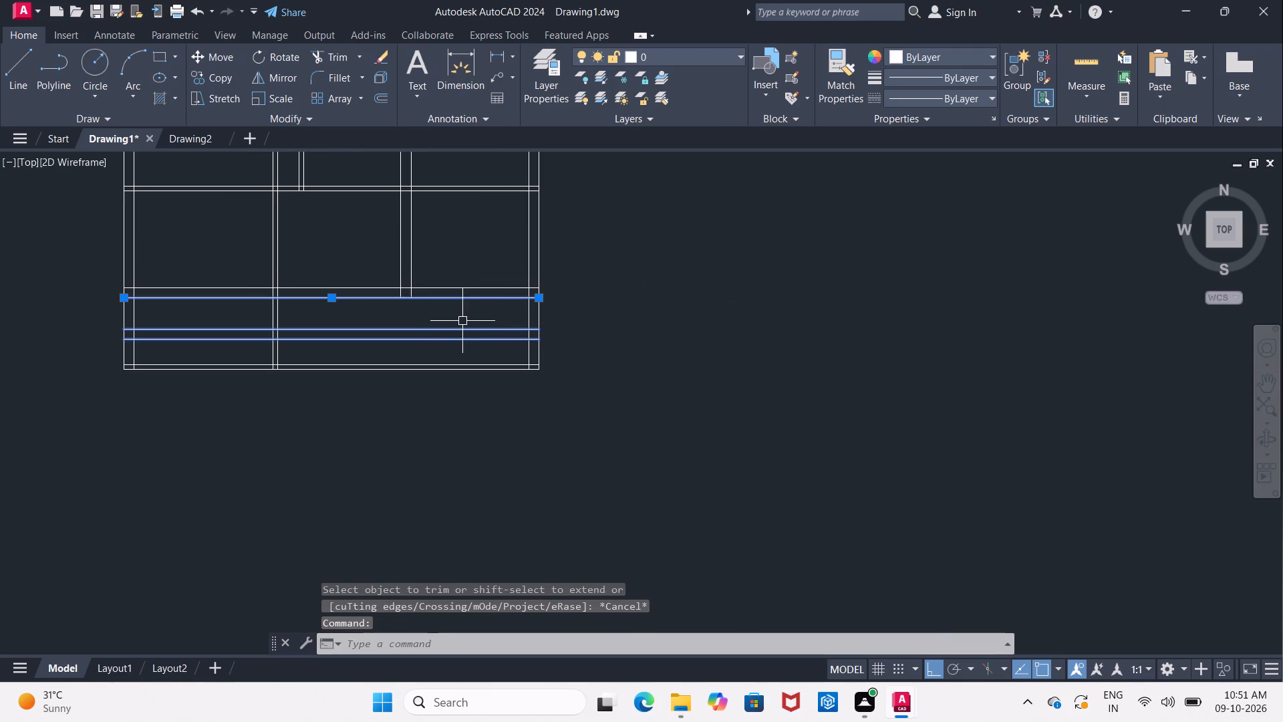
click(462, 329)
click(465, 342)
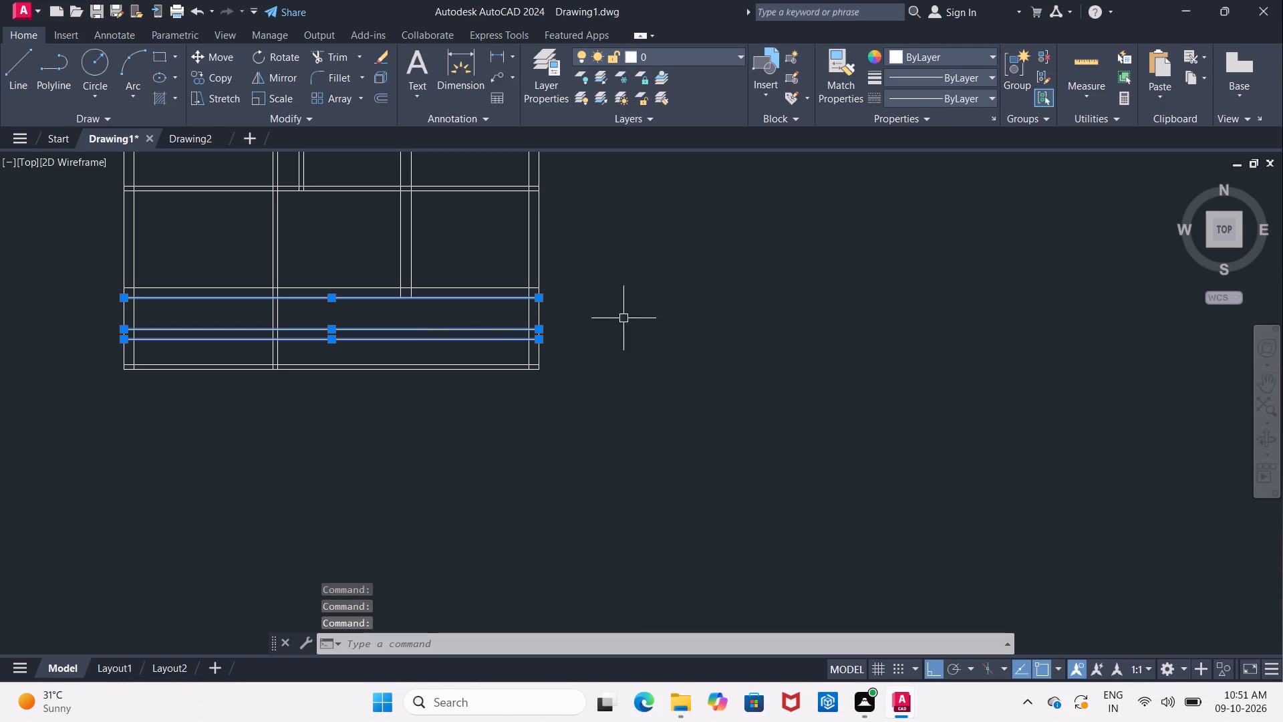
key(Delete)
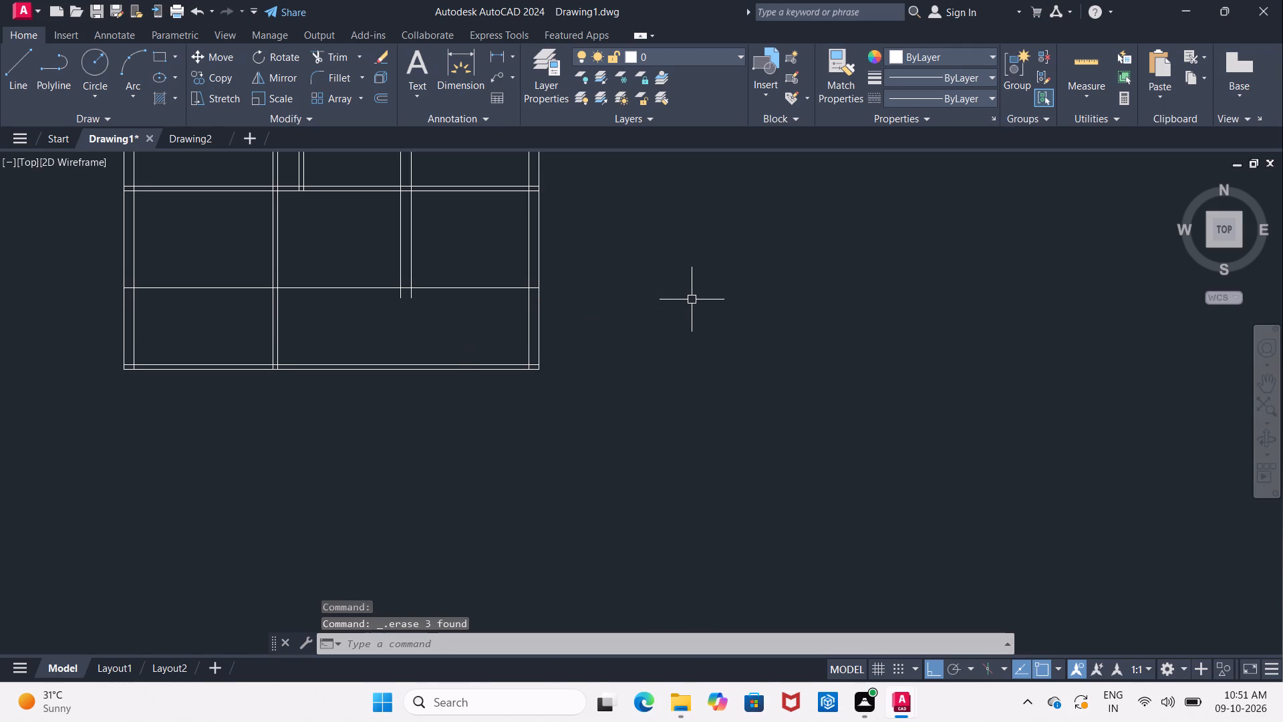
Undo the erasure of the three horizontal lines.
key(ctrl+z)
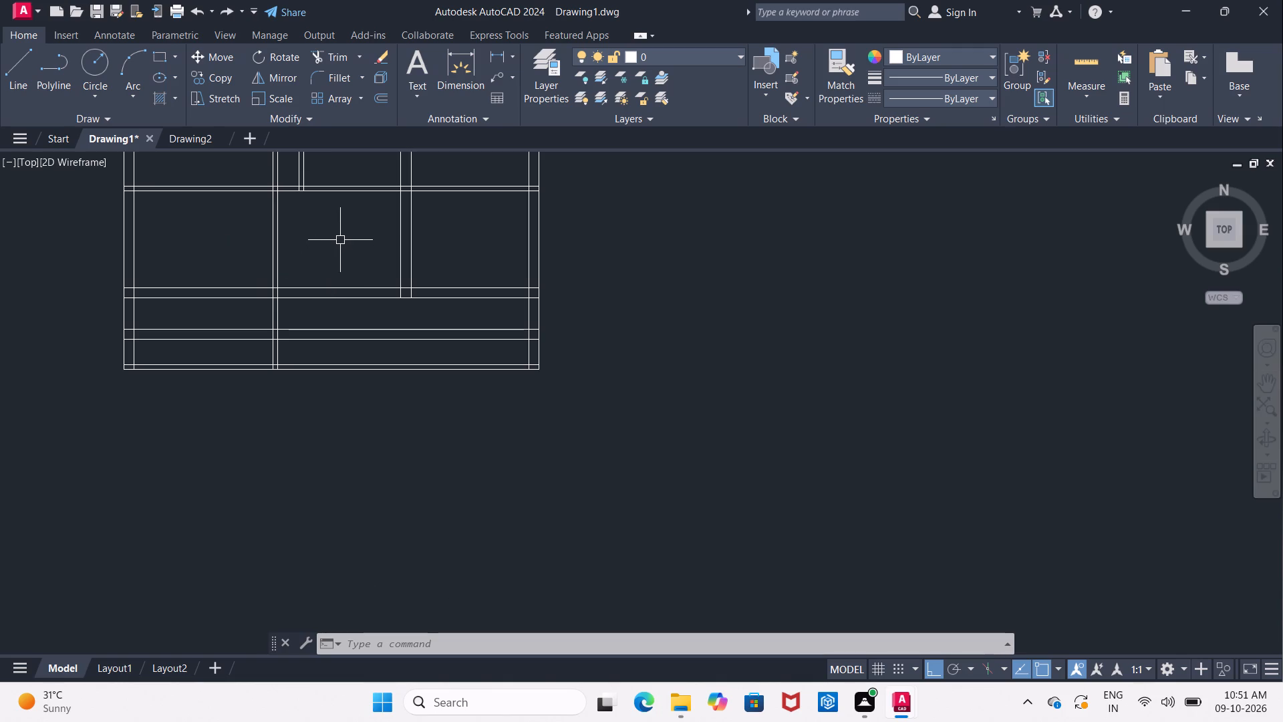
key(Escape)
Trim both lines of the 9" wall below the bottom wall, from the left partition through the right exterior wall.
text(tr)
key(Return)
key(Return)
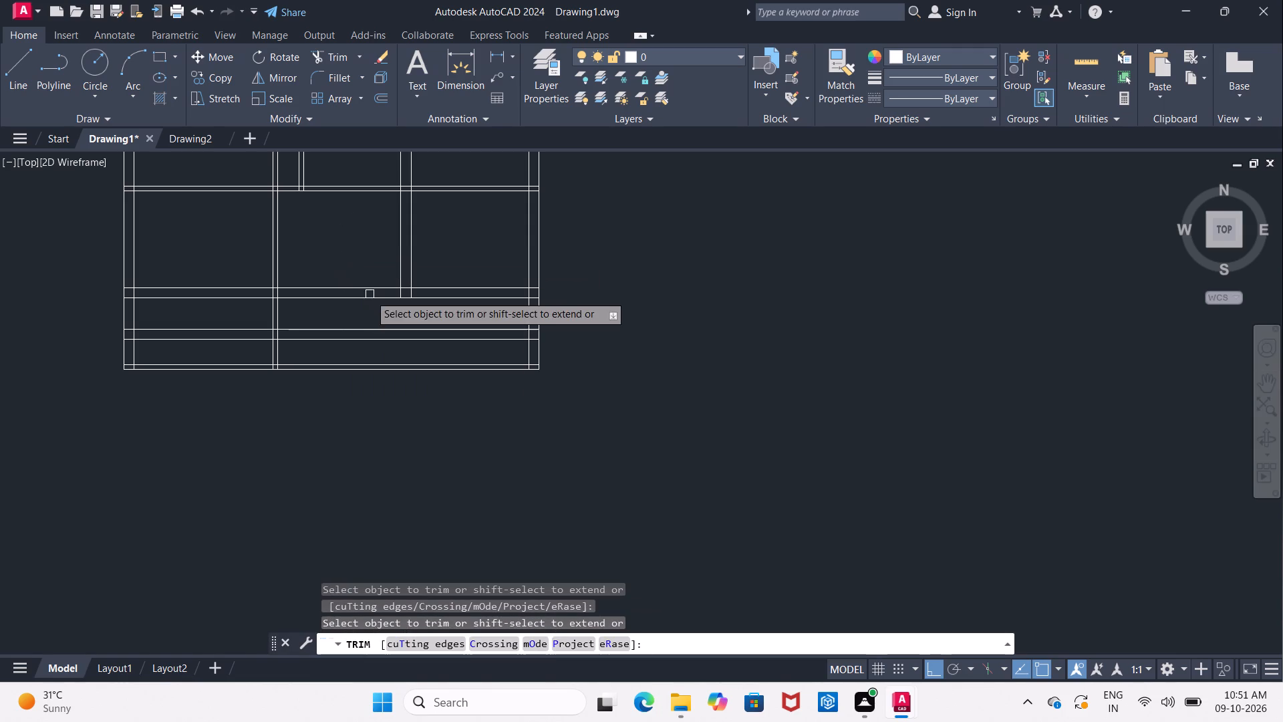
click(362, 328)
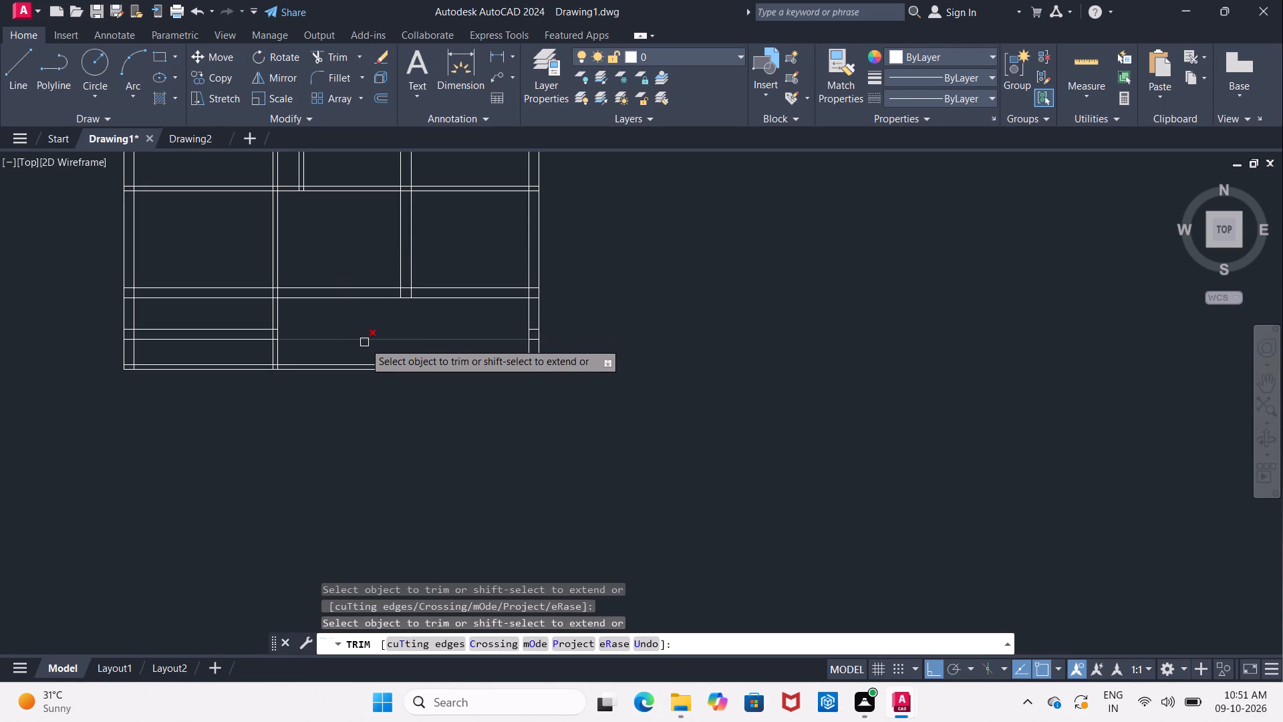
click(364, 342)
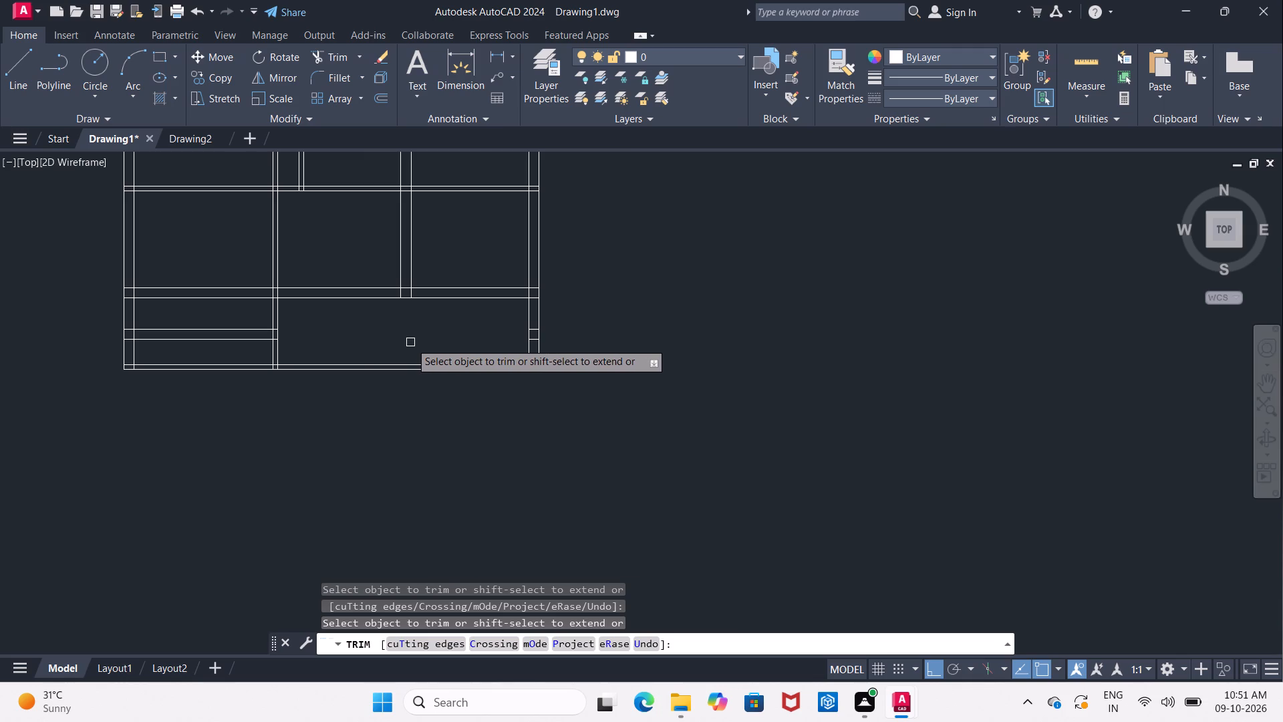
scroll(497, 339, up, 2)
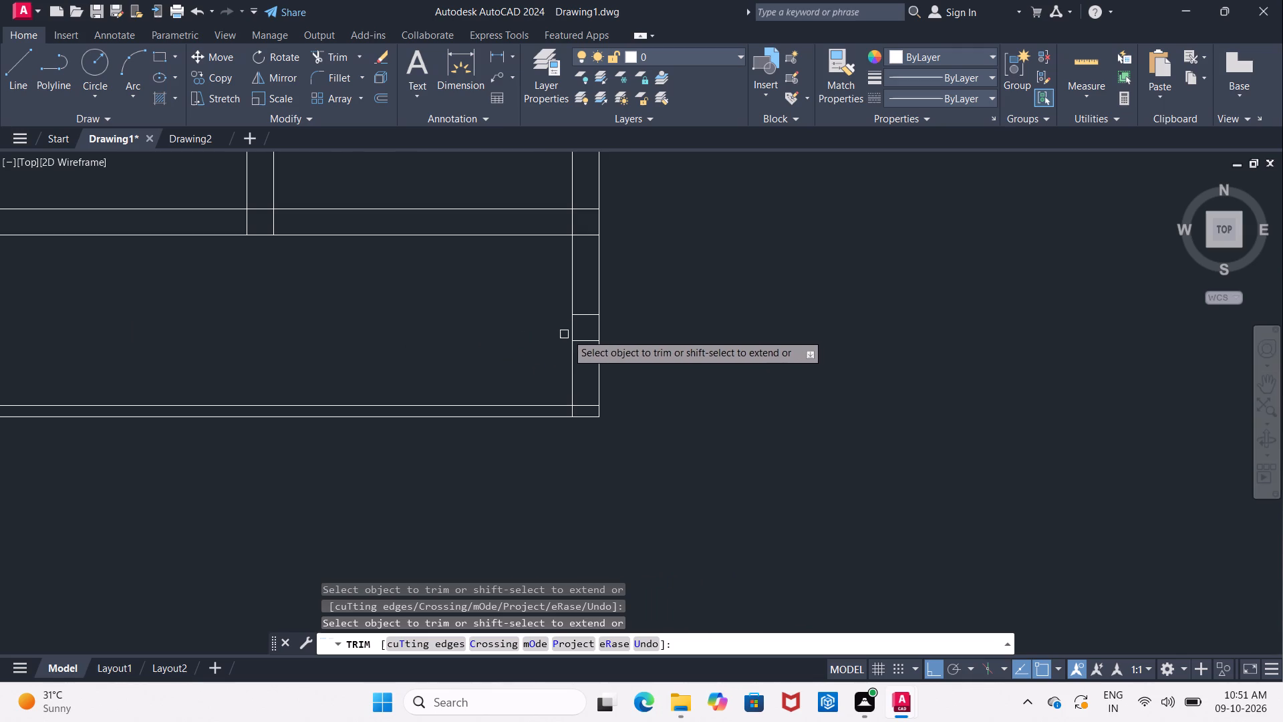
click(583, 316)
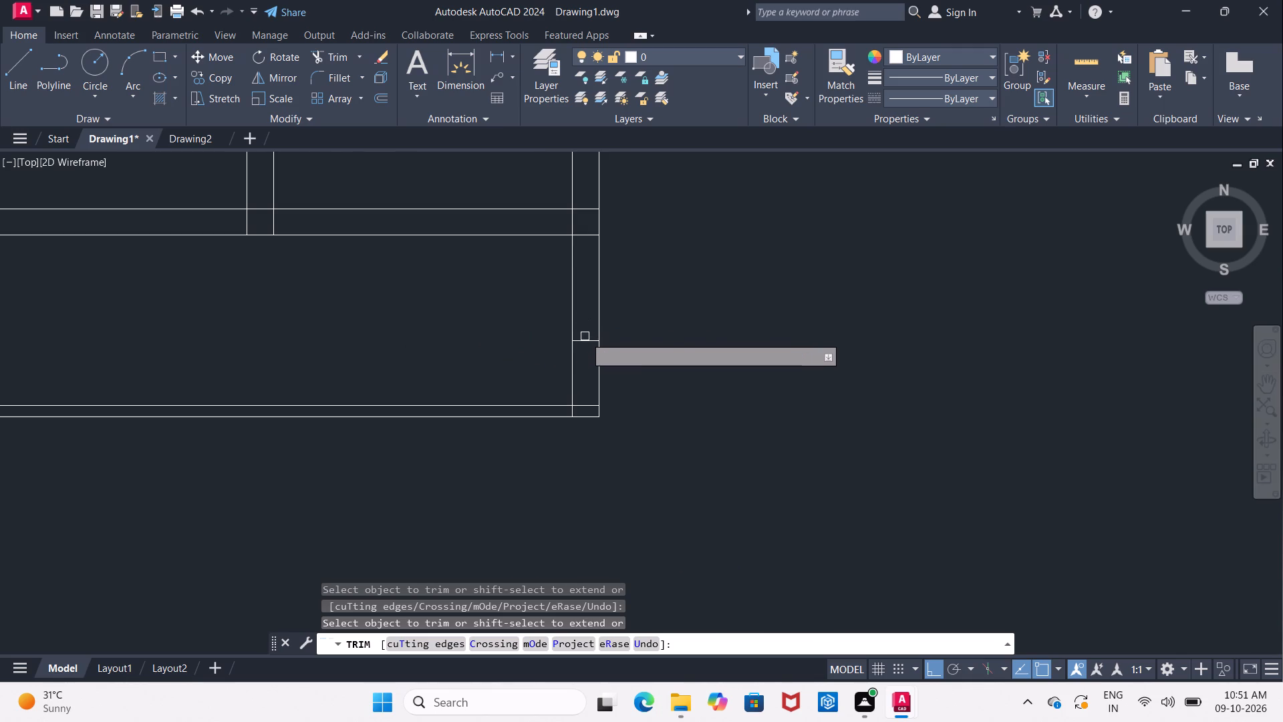
click(585, 343)
Trim both lines of the bottom wall from the middle 9" vertical wall through the right exterior wall.
scroll(472, 335, down, 2)
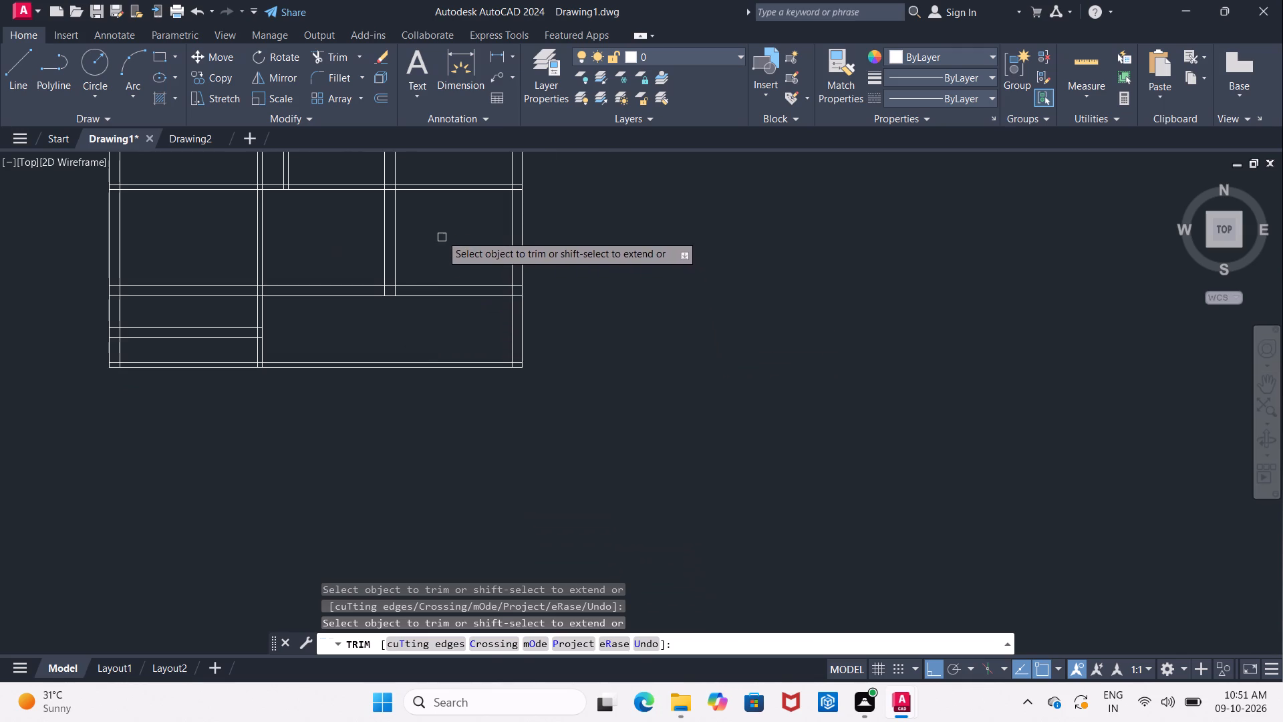
drag(440, 233, 427, 333)
scroll(487, 291, up, 2)
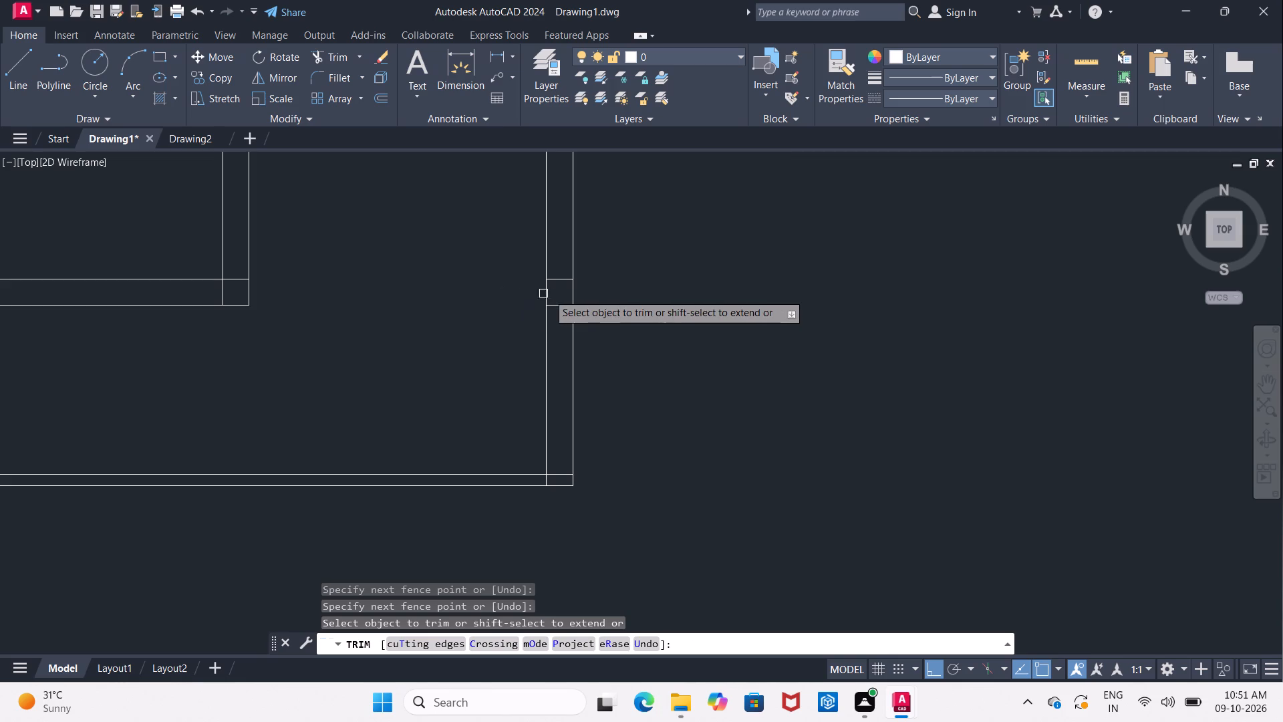
click(564, 280)
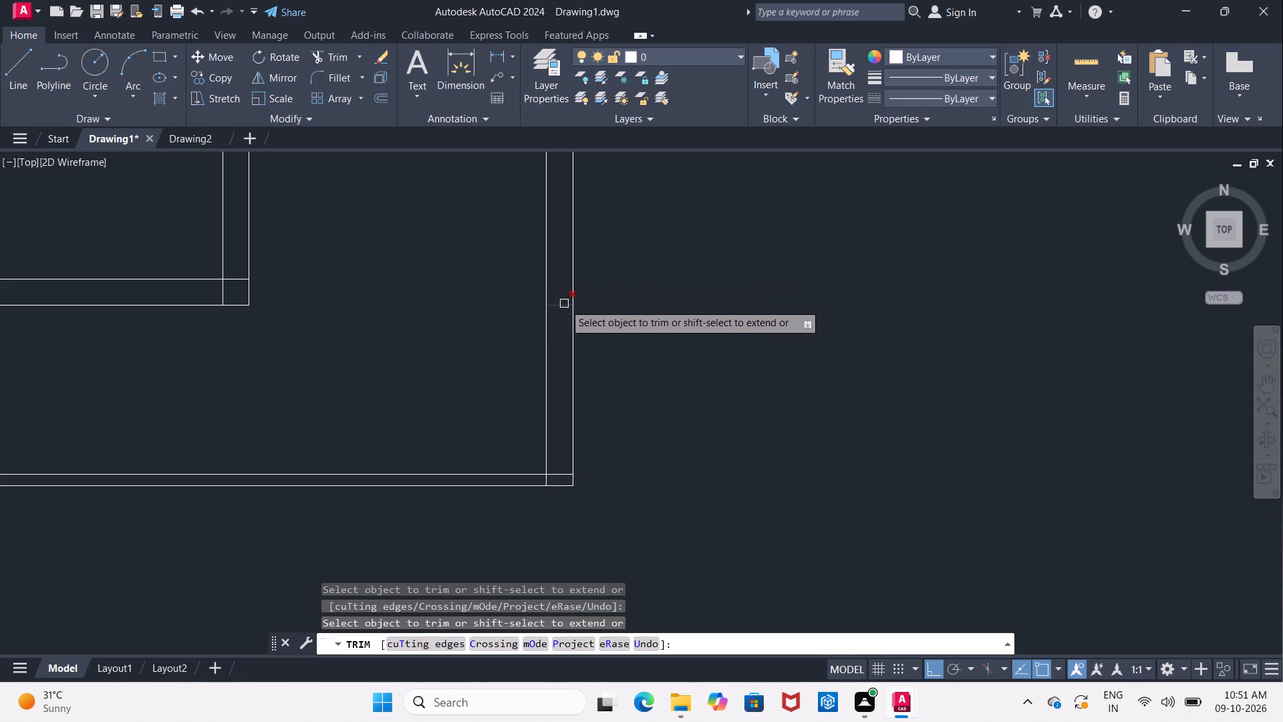
click(563, 306)
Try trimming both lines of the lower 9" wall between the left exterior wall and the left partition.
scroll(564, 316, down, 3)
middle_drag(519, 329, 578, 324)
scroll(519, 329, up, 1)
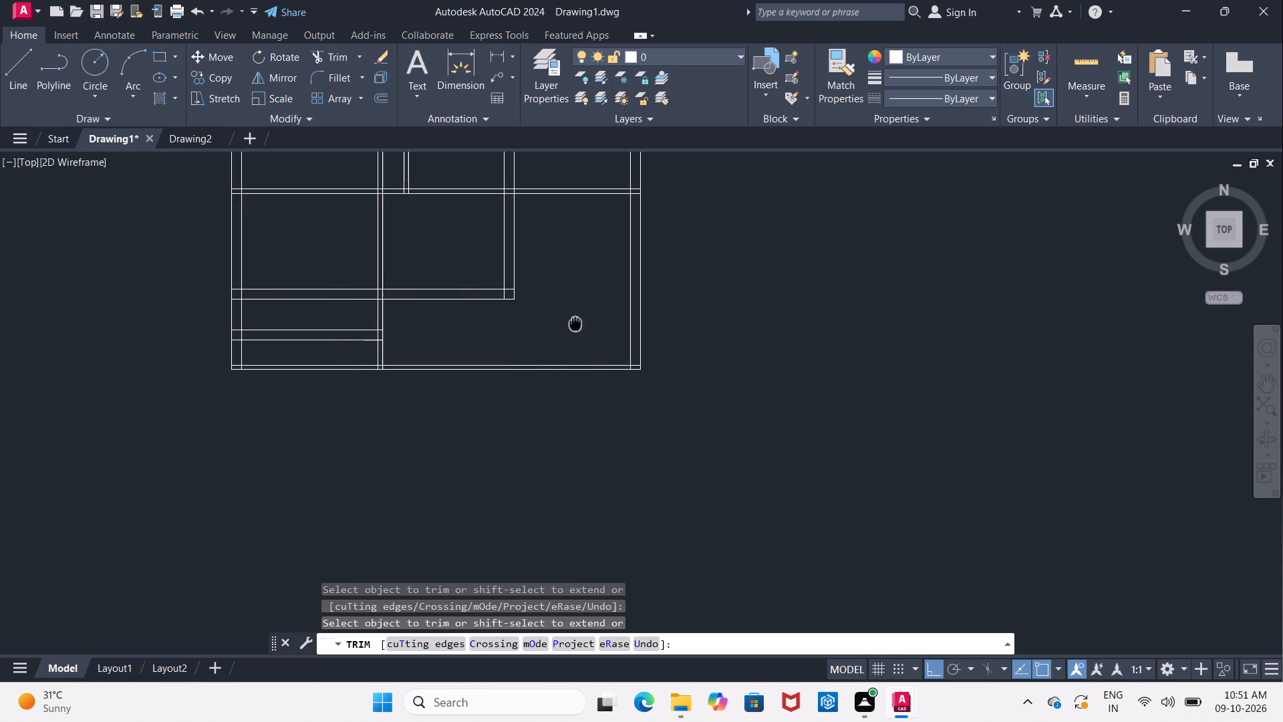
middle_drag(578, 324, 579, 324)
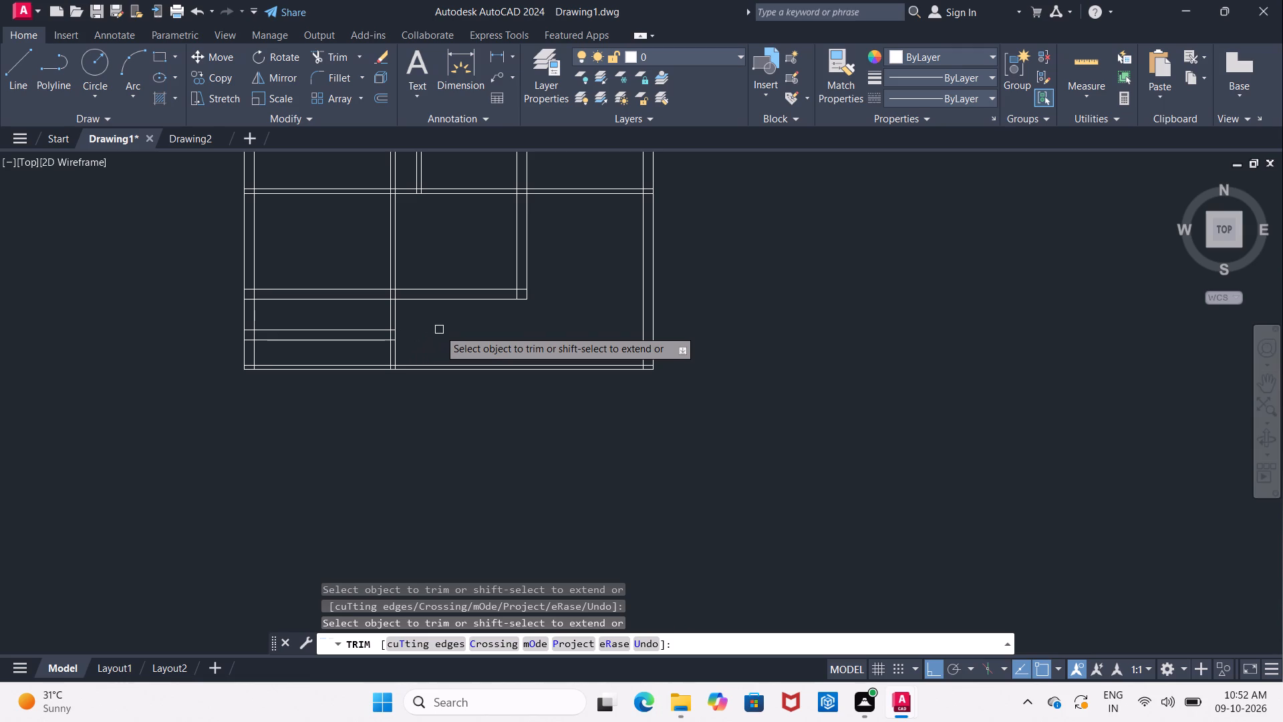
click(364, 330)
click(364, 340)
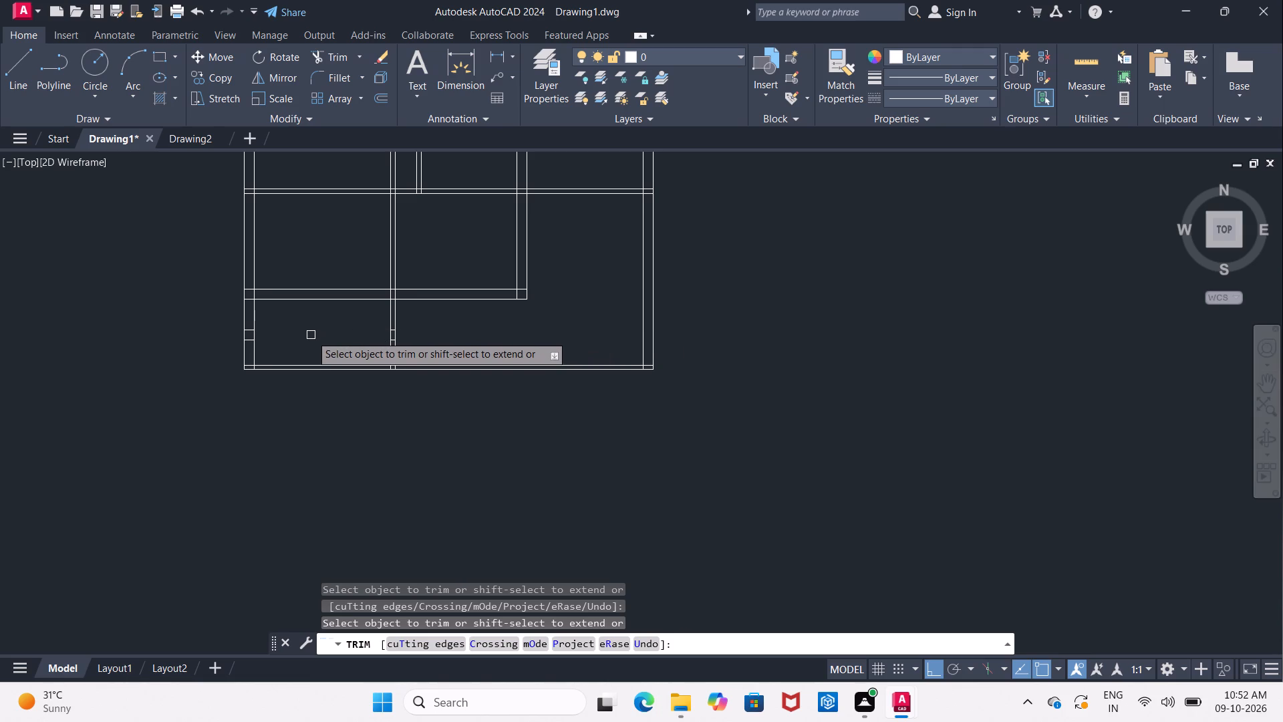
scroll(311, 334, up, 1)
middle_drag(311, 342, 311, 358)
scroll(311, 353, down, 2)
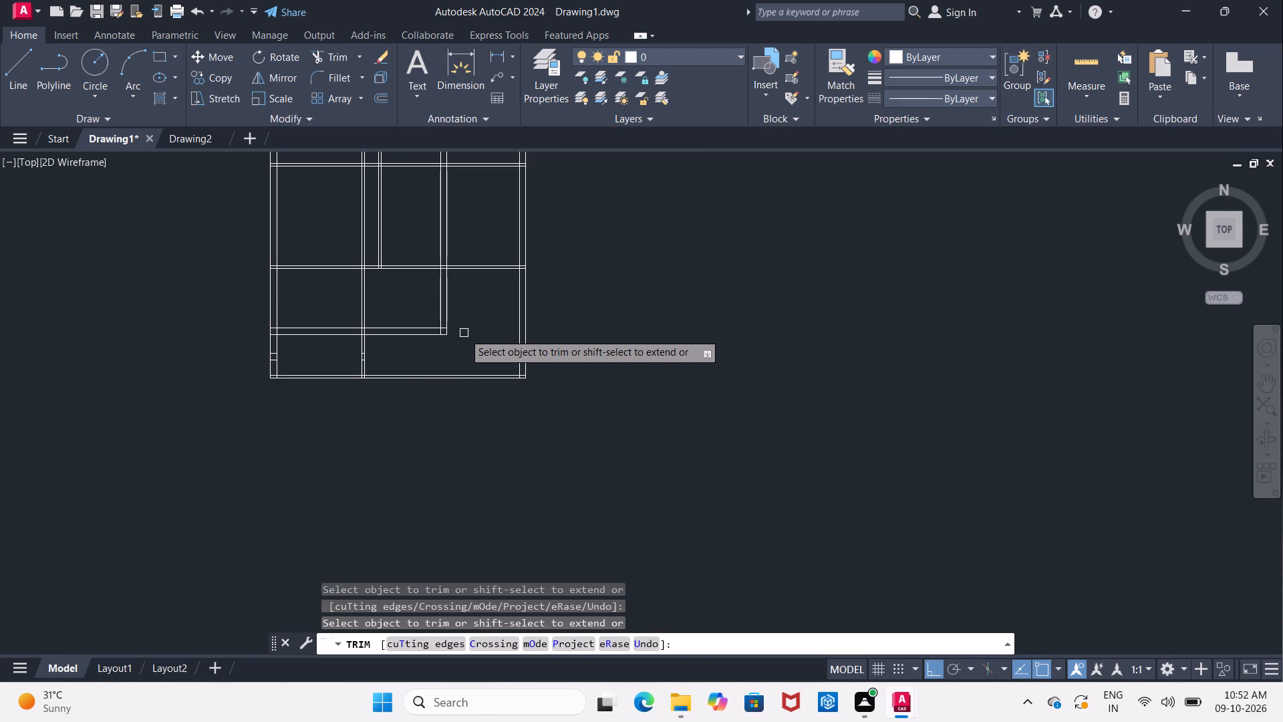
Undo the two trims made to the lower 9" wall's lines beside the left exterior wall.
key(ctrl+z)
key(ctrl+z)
Trim both lines of the bottom wall left of the left partition, including their stubs inside the left exterior wall.
scroll(464, 333, down, 3)
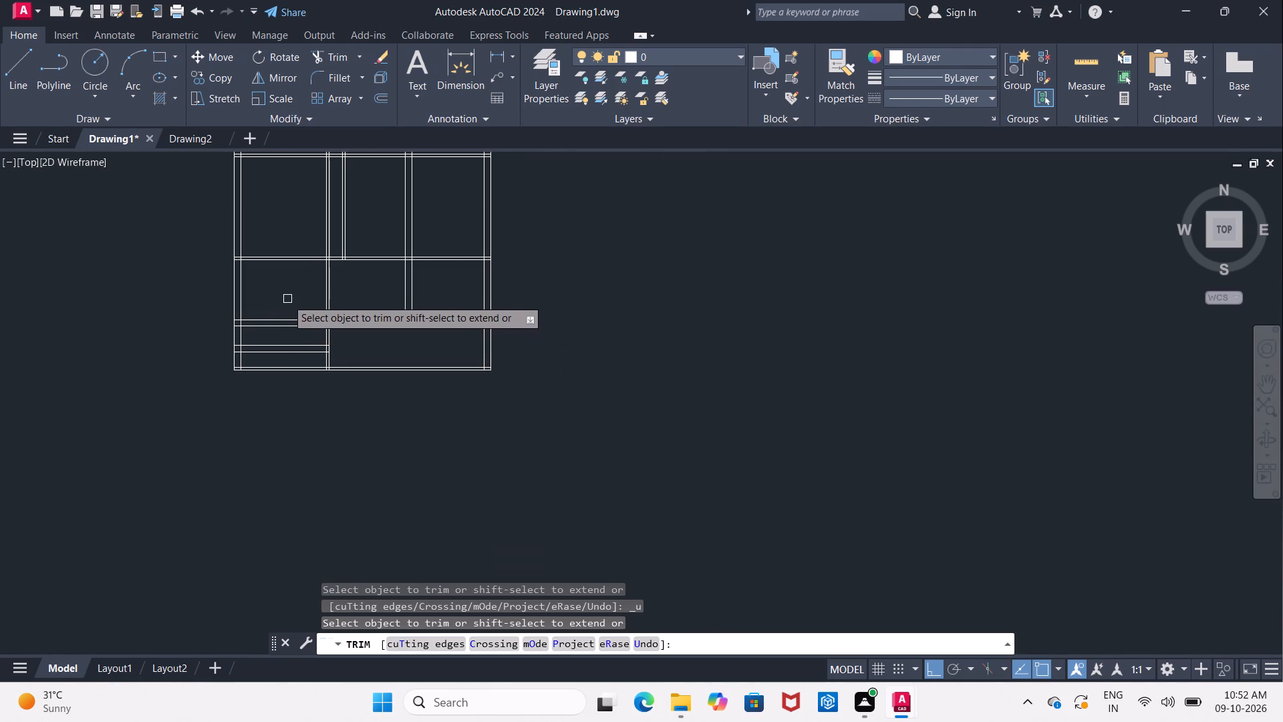
click(275, 322)
click(275, 318)
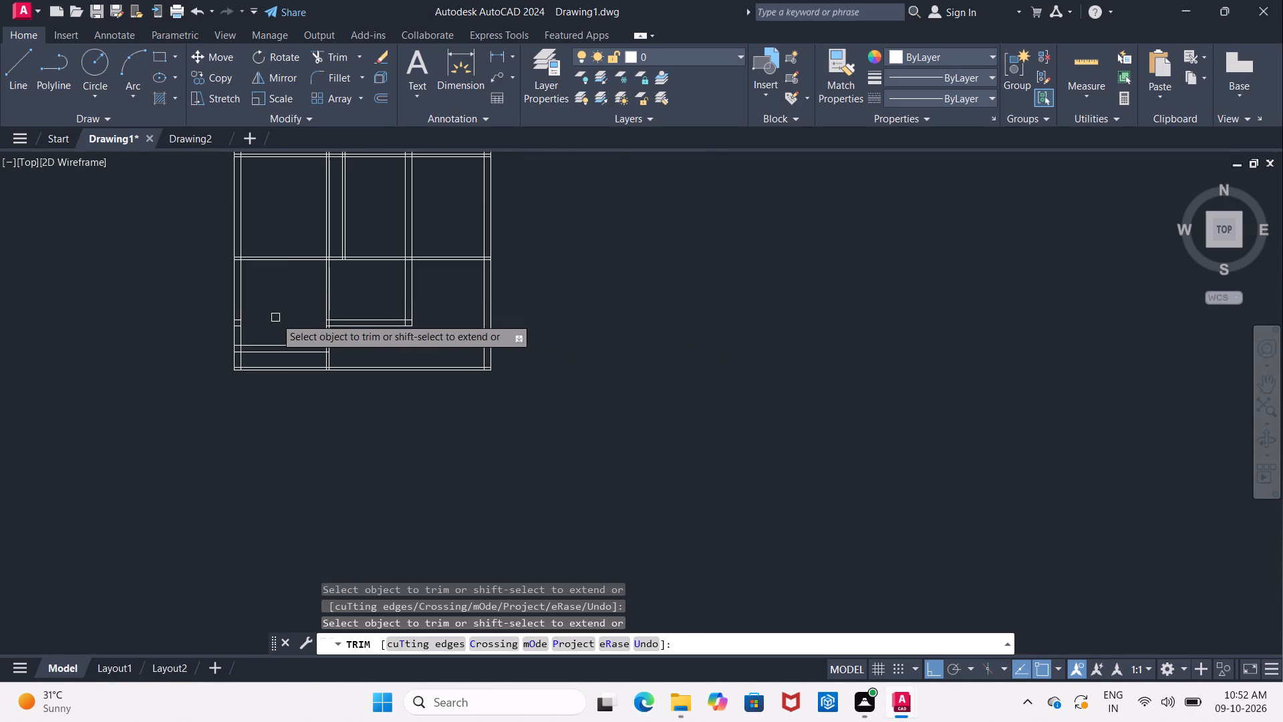
scroll(275, 318, up, 3)
middle_drag(275, 318, 324, 308)
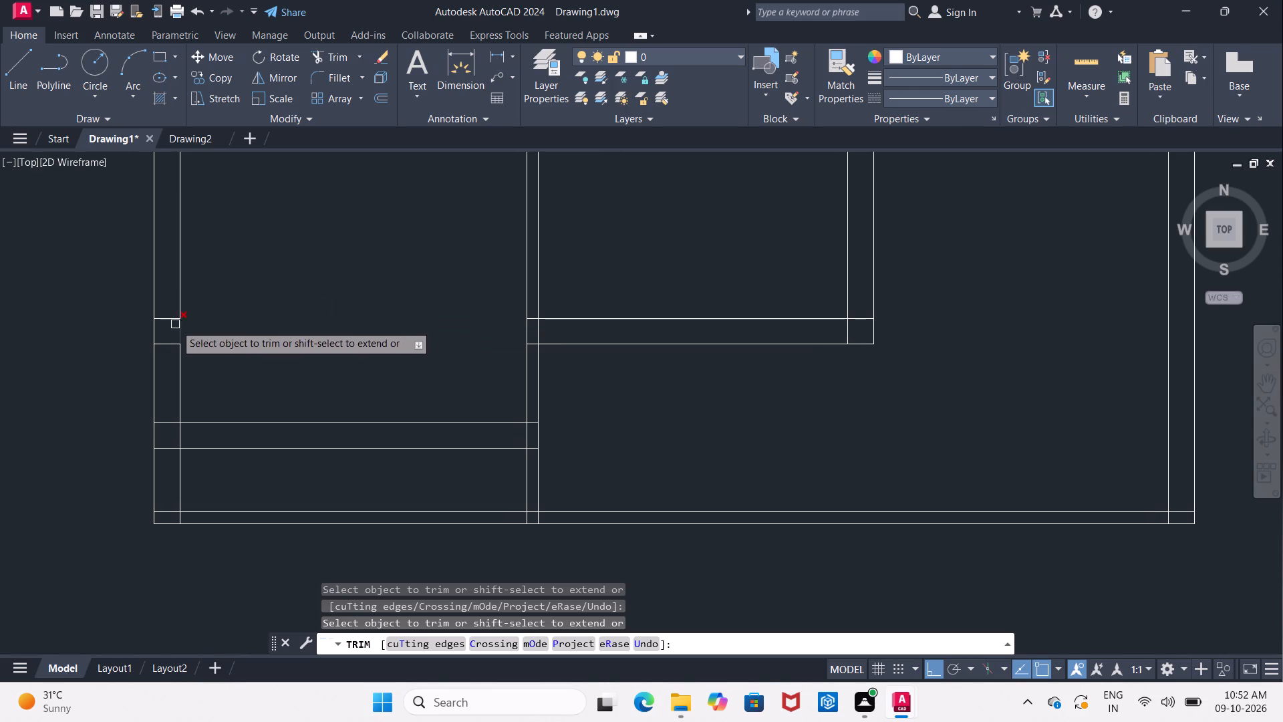
click(172, 317)
click(168, 347)
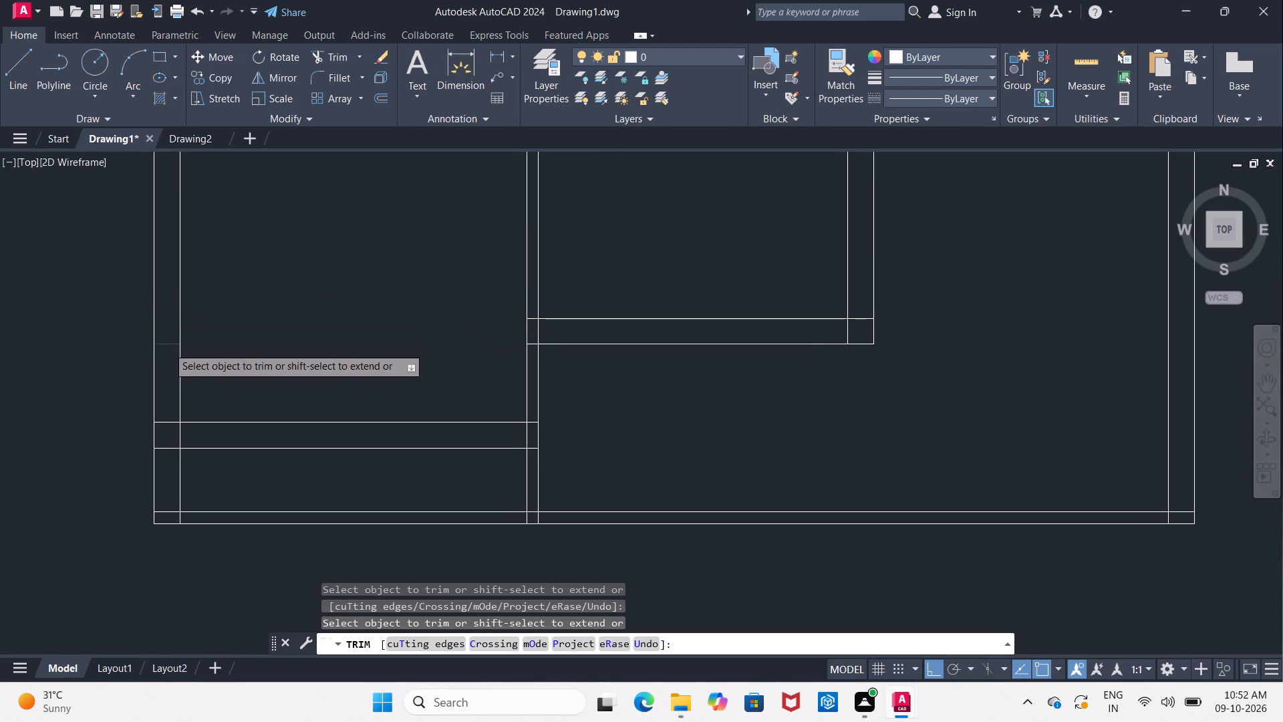
Trim the left partition's left line below the lower 9" wall, including its piece inside the lowest 4" wall.
scroll(294, 338, down, 2)
middle_drag(272, 334, 228, 255)
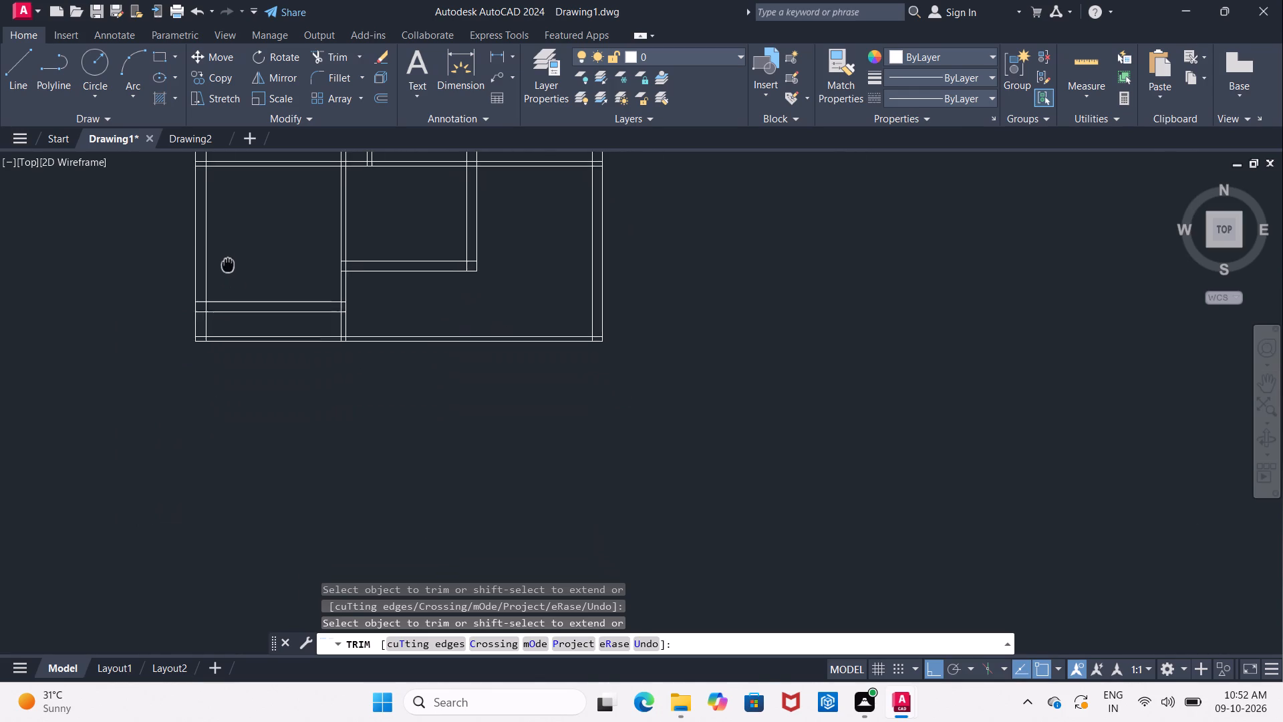
middle_drag(228, 255, 227, 244)
scroll(361, 273, up, 3)
middle_drag(365, 287, 372, 223)
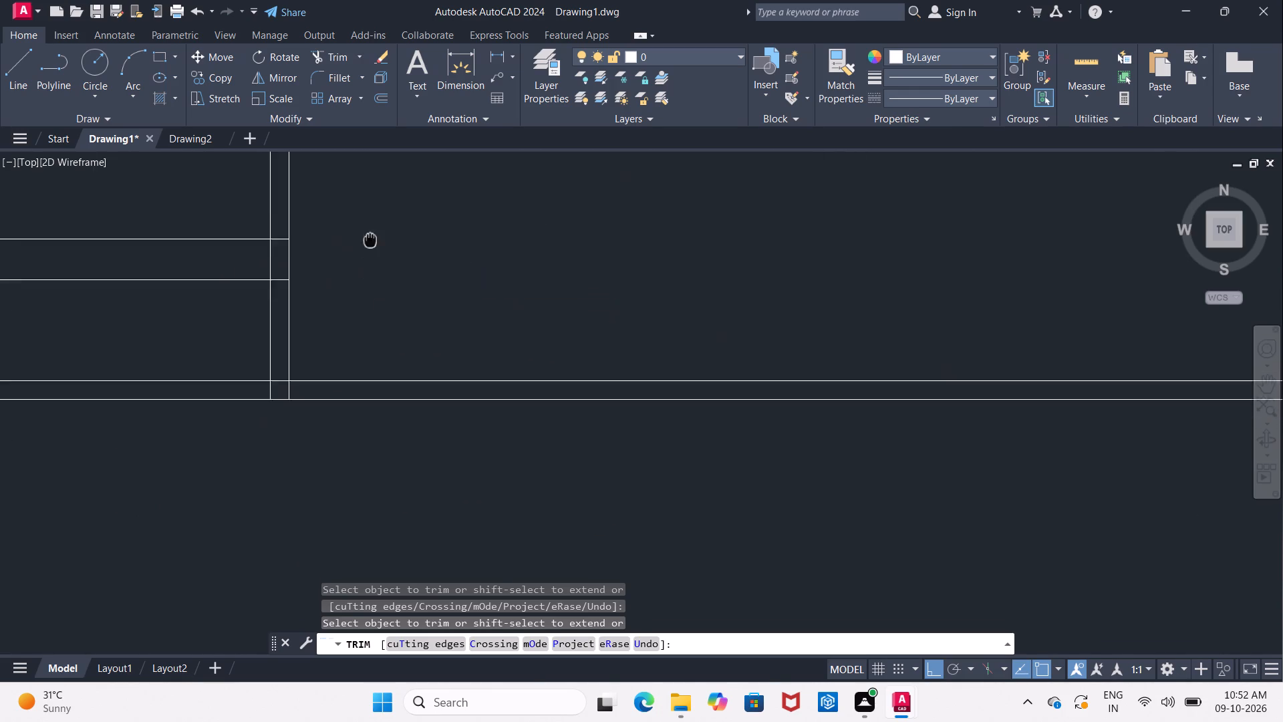
middle_drag(372, 223, 374, 216)
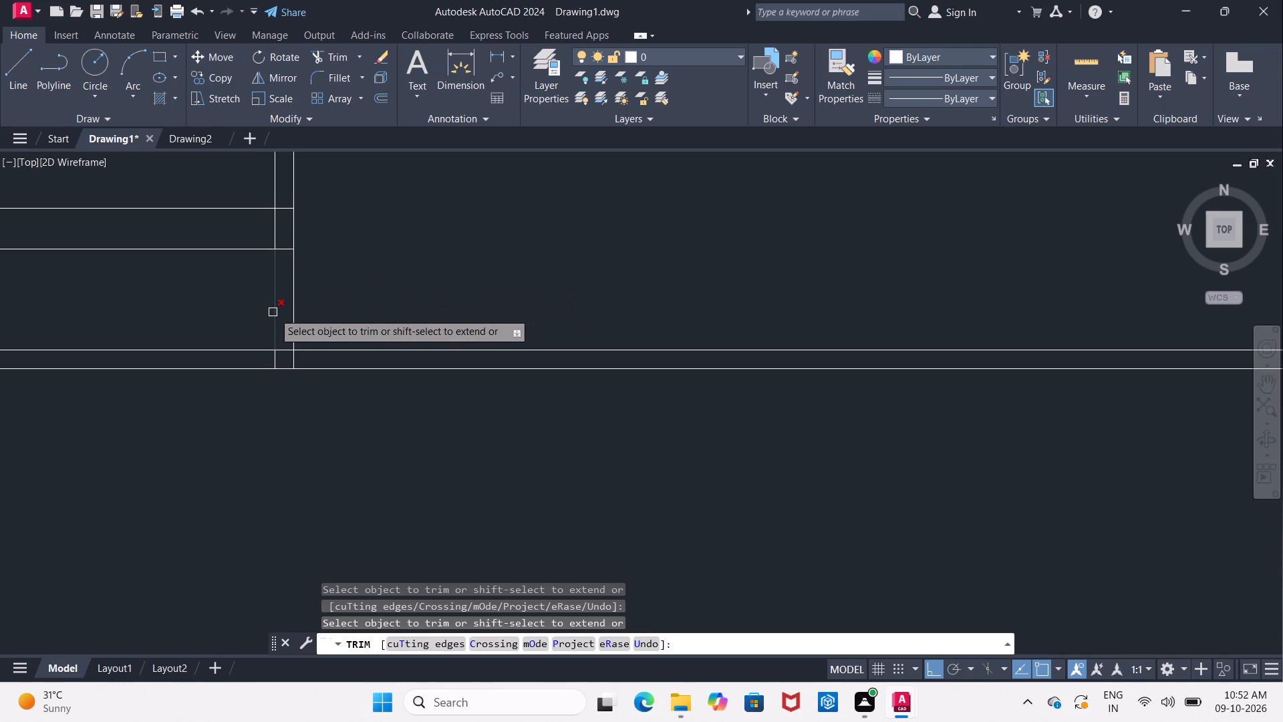
click(273, 312)
scroll(278, 337, up, 2)
middle_drag(279, 331, 279, 310)
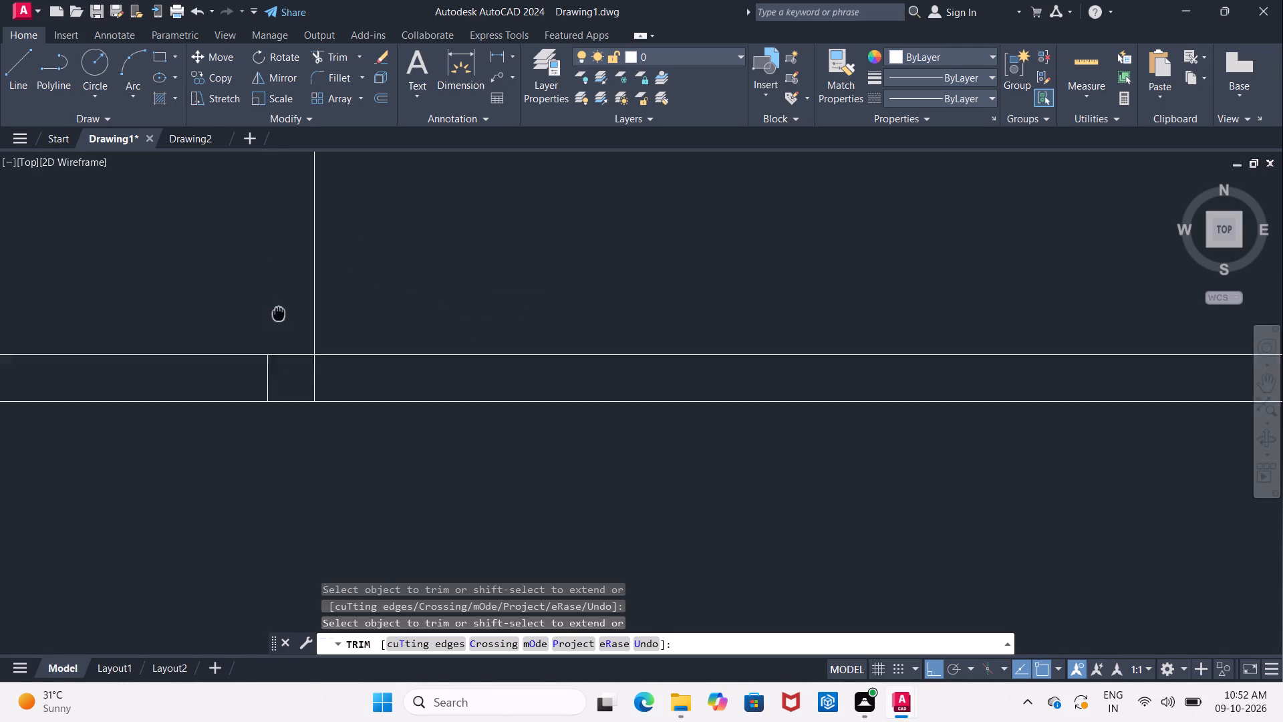
middle_drag(279, 310, 287, 249)
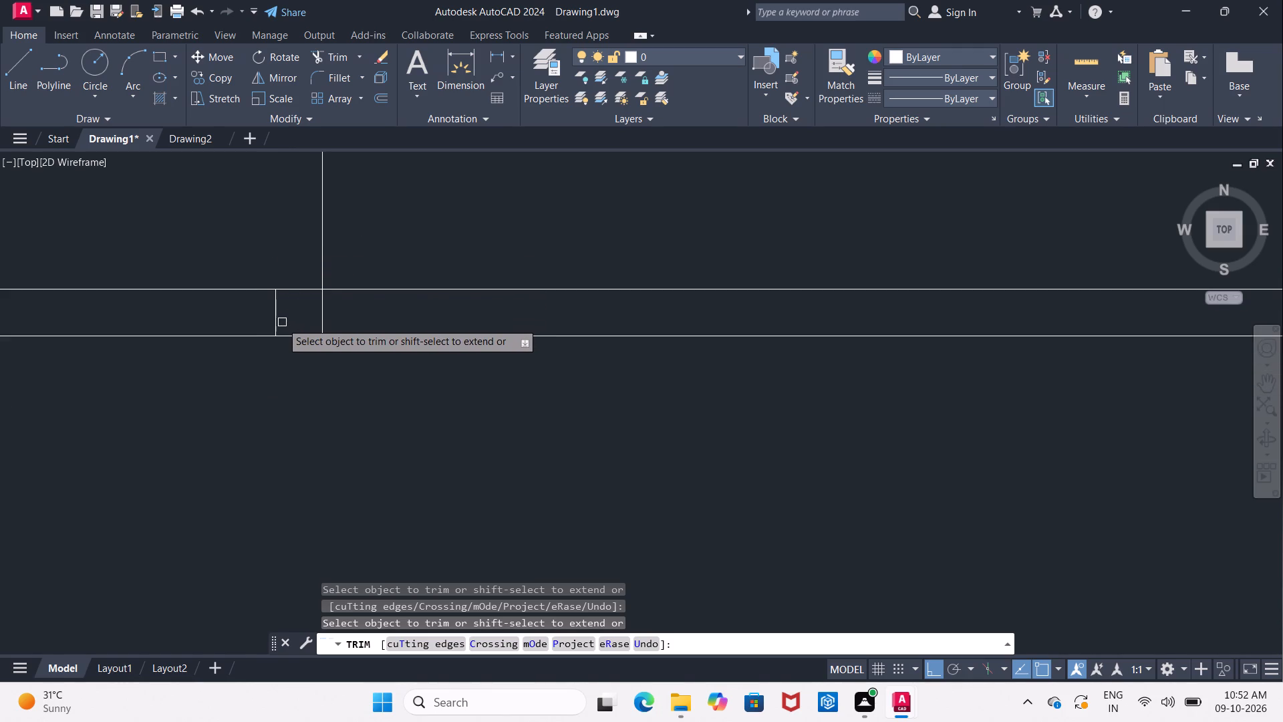
click(279, 322)
Trim the overlapping inner lines at the plan's lower-left corner, where the left exterior wall meets the lowest 4" wall.
scroll(279, 322, down, 5)
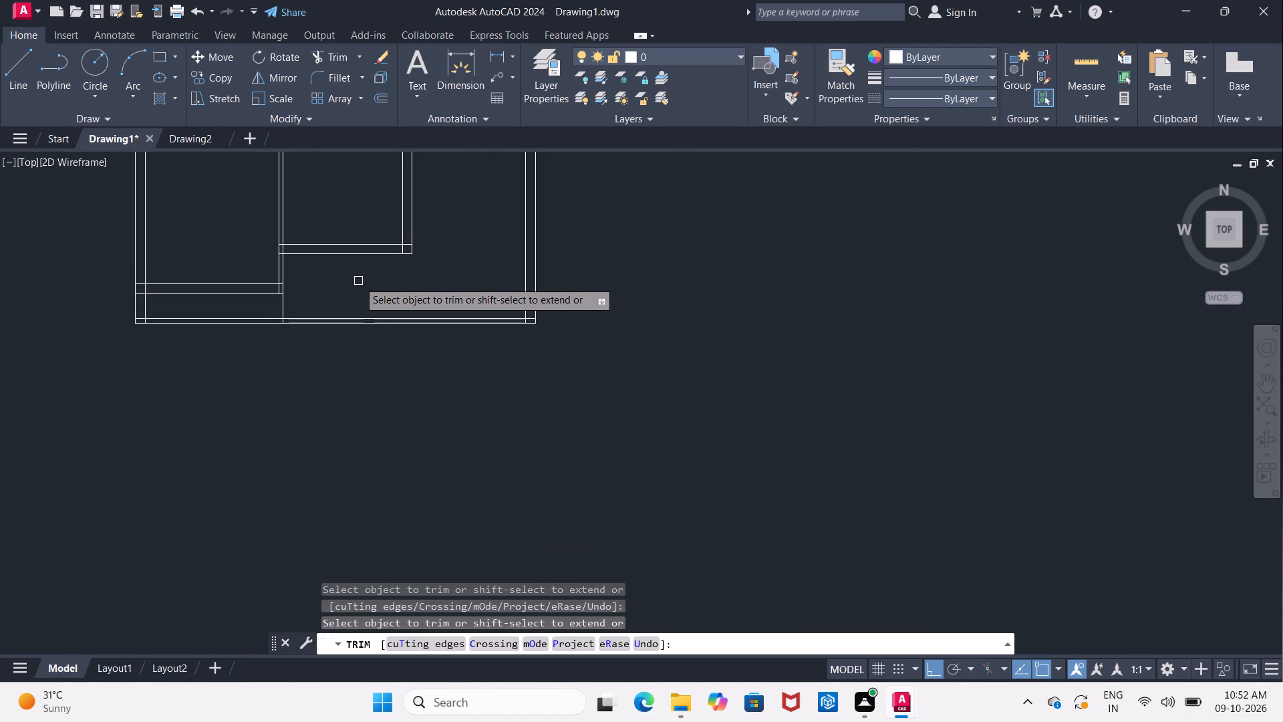
scroll(132, 326, up, 3)
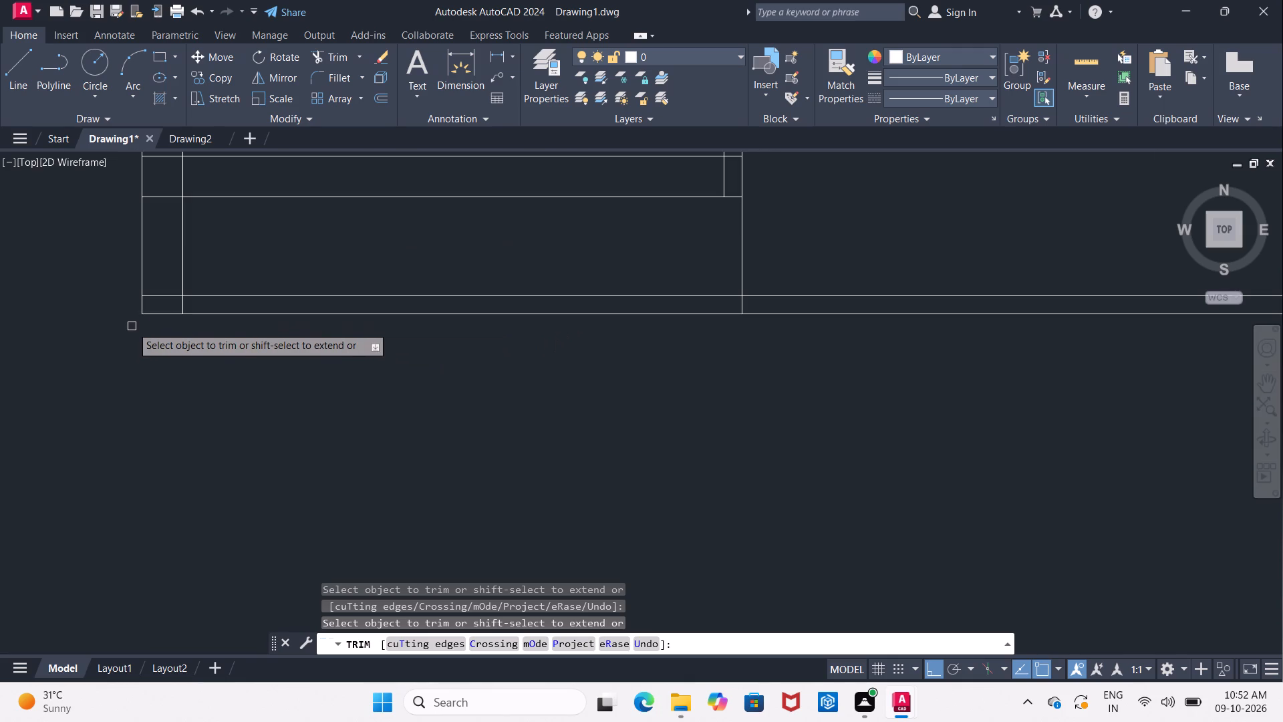
click(172, 297)
click(182, 306)
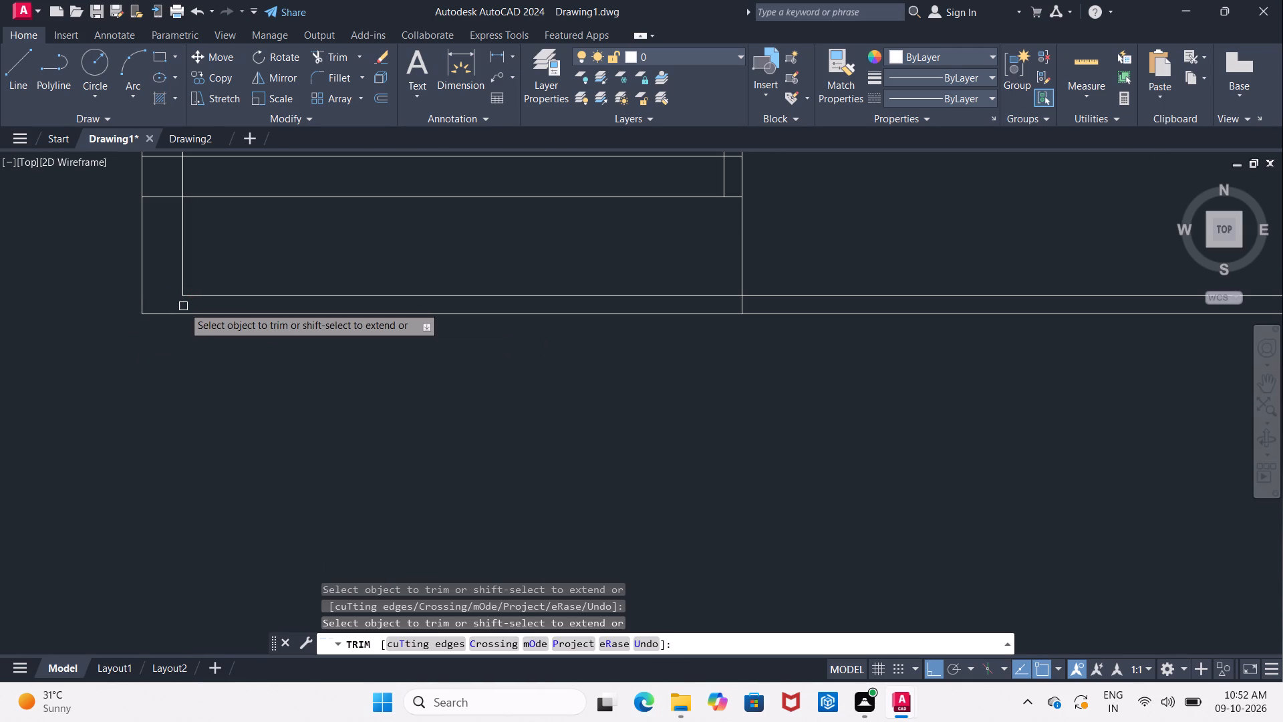
Open the junction of the lower 9" wall and left exterior wall by trimming the crossing stubs and the inner line between them.
scroll(184, 314, down, 2)
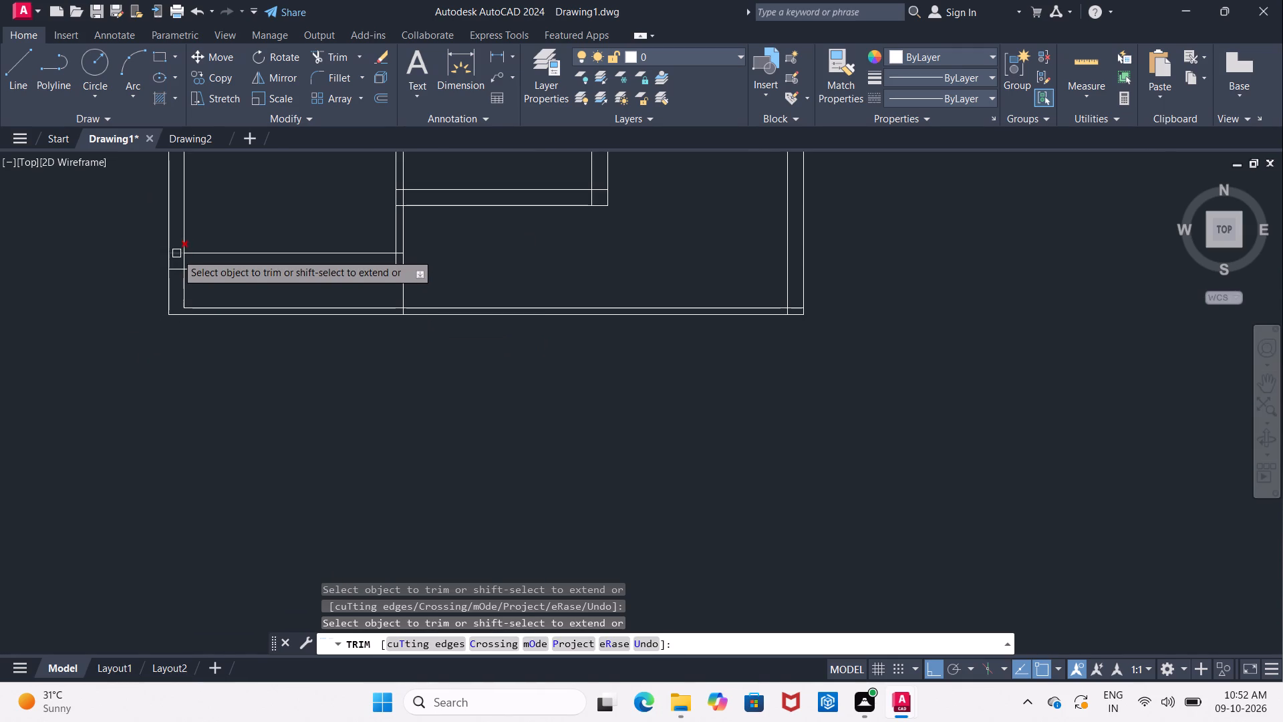
click(176, 253)
click(176, 271)
click(182, 263)
scroll(210, 277, down, 1)
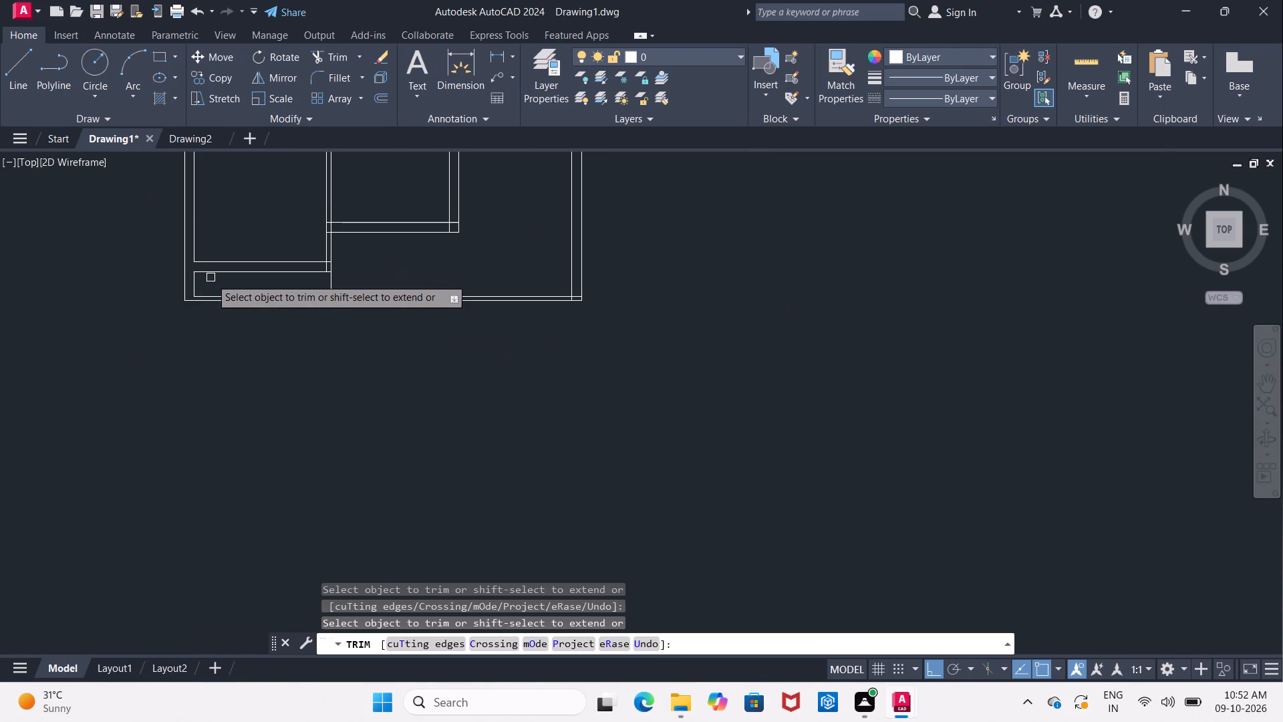
middle_drag(243, 279, 194, 282)
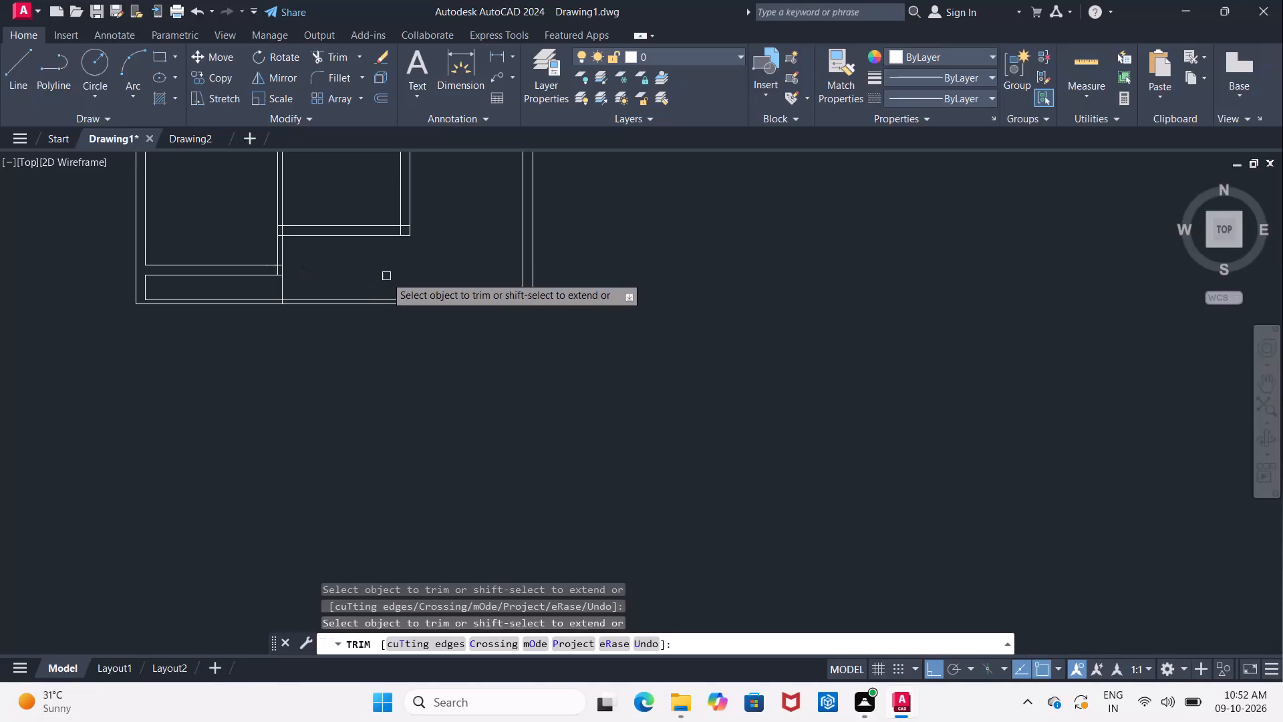
middle_drag(345, 259, 261, 356)
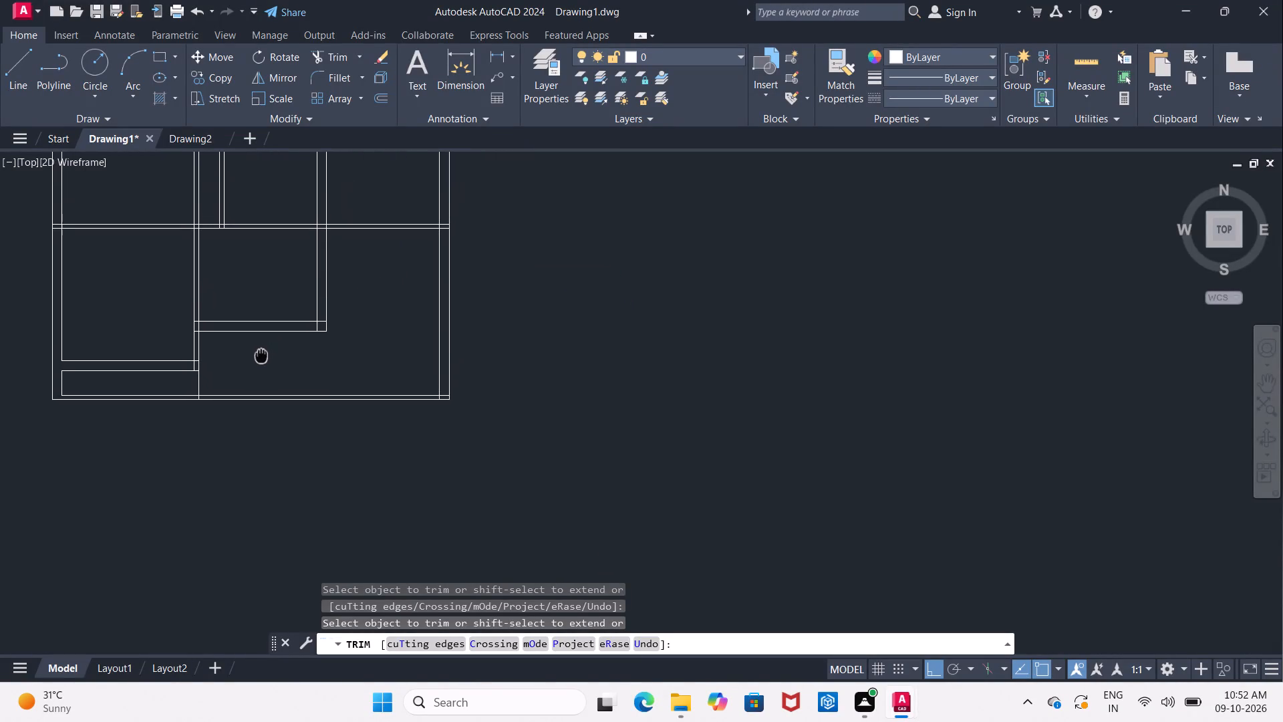
middle_drag(261, 356, 235, 335)
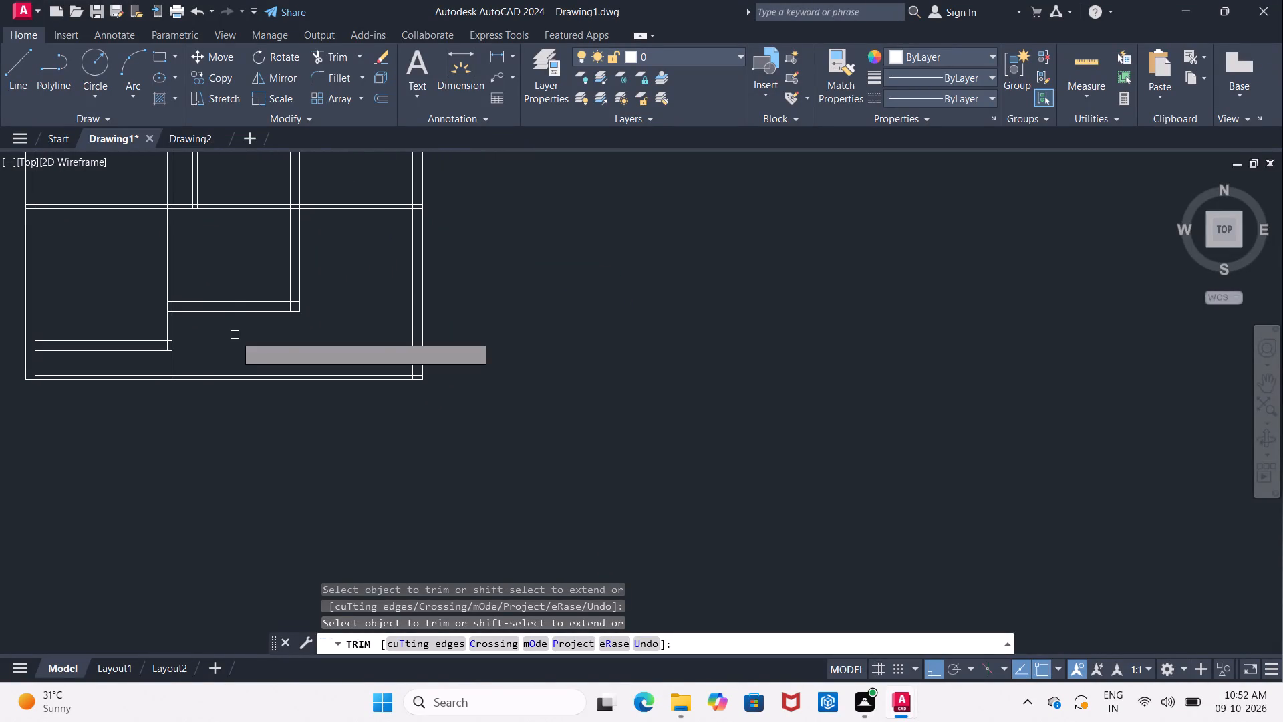
key(Escape)
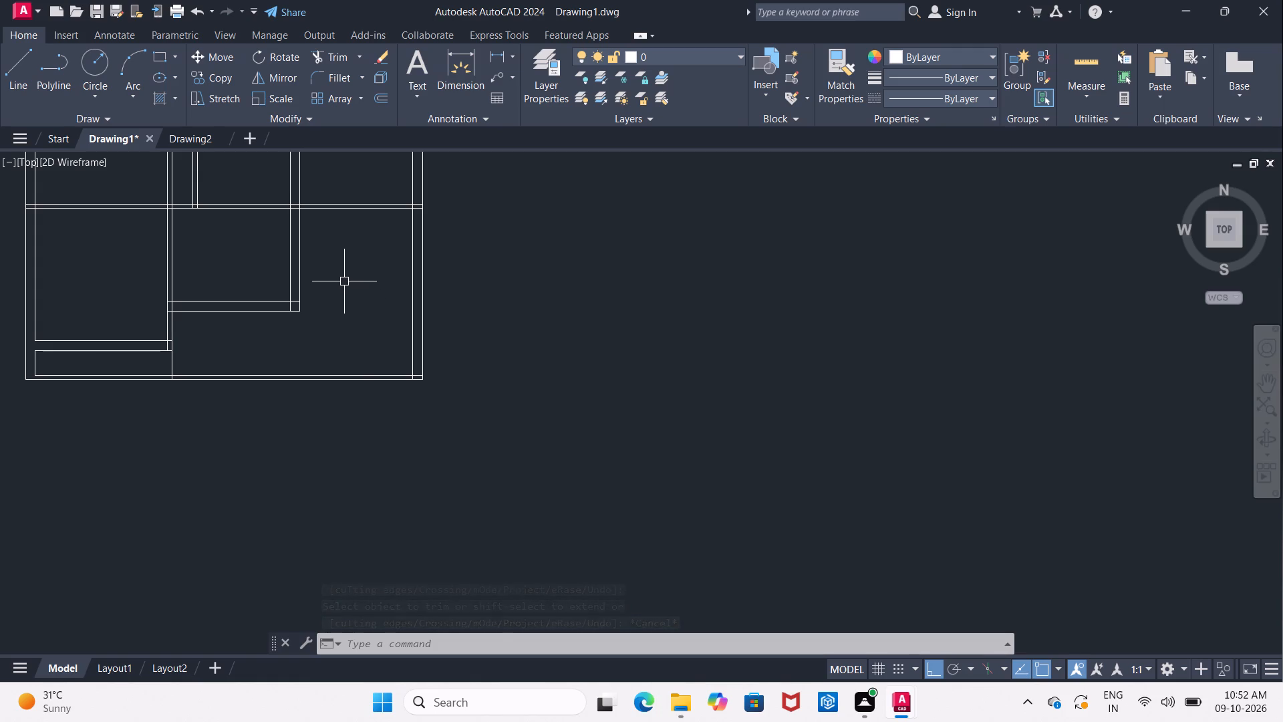
Offset the upper line of the horizontal 4" partition above the bottom rooms 9" downward.
middle_drag(343, 280, 282, 320)
key(o)
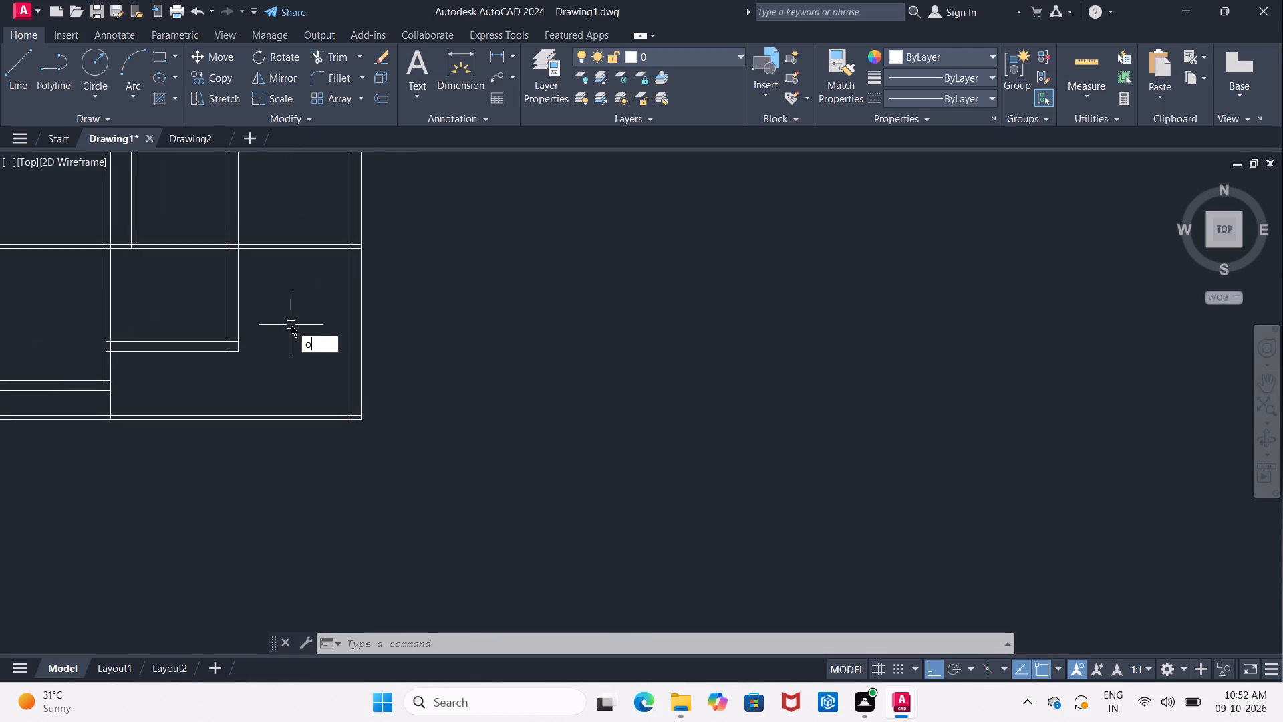
key(Return)
key(9)
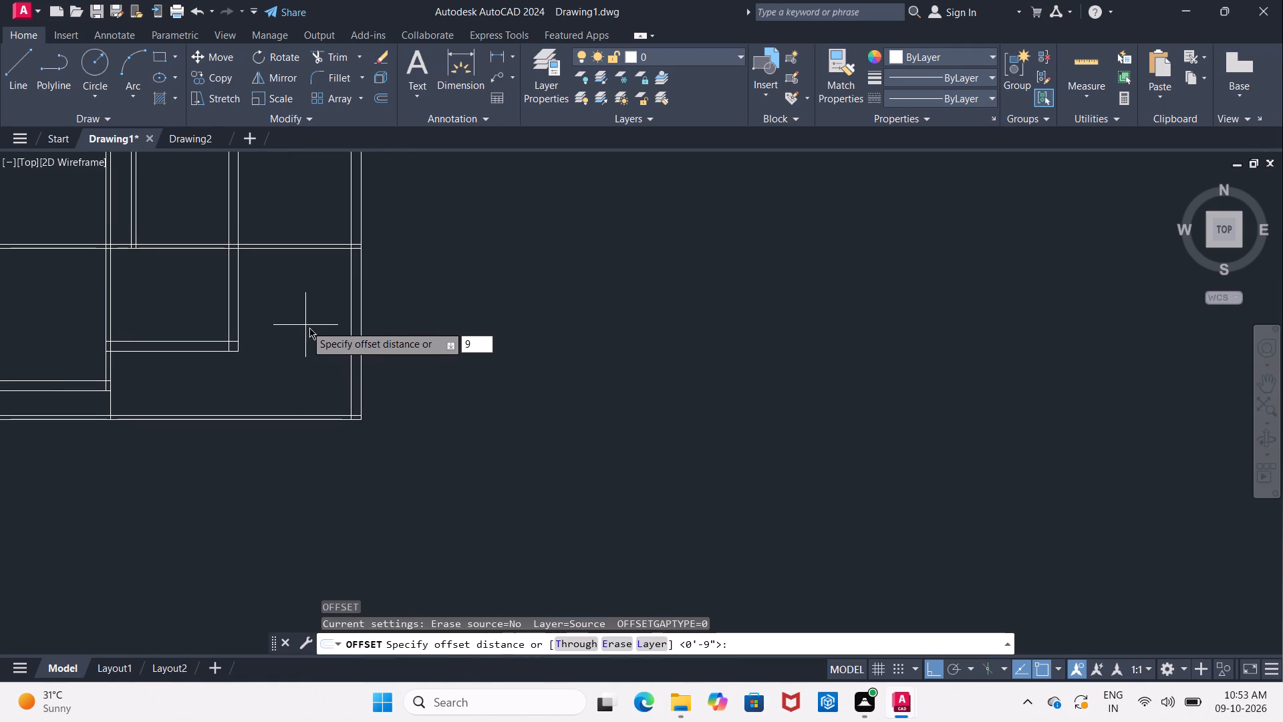
key(shift+quotedbl)
key(Return)
scroll(305, 244, up, 2)
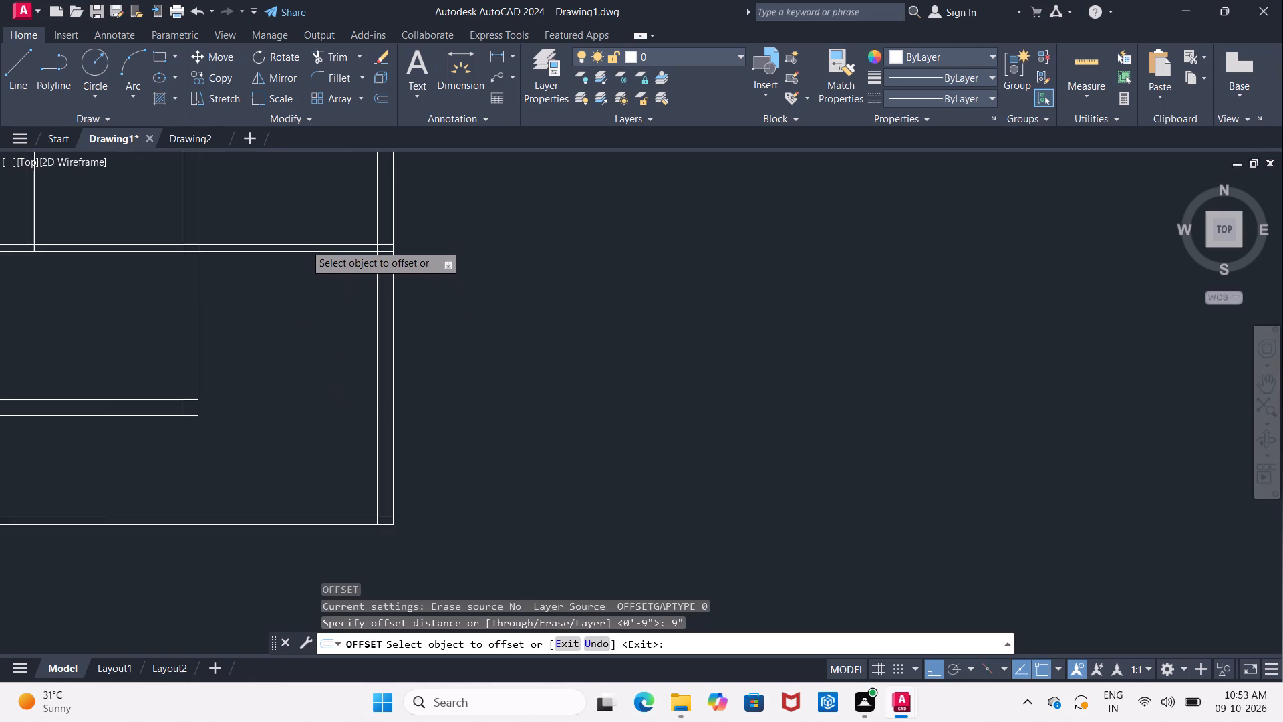
click(305, 243)
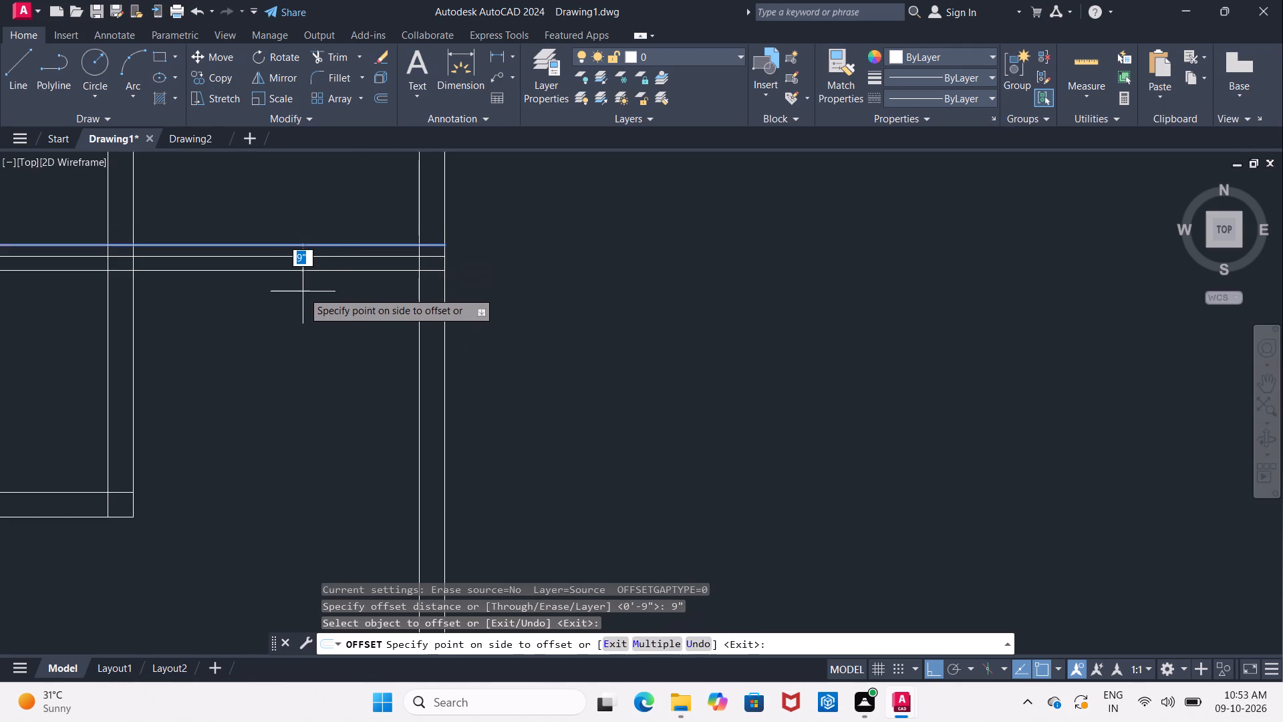
click(303, 291)
key(Escape)
Trim the new 9" offset line inside the vertical 9" wall above the bottom rooms and delete its remaining piece left of that wall.
key(t)
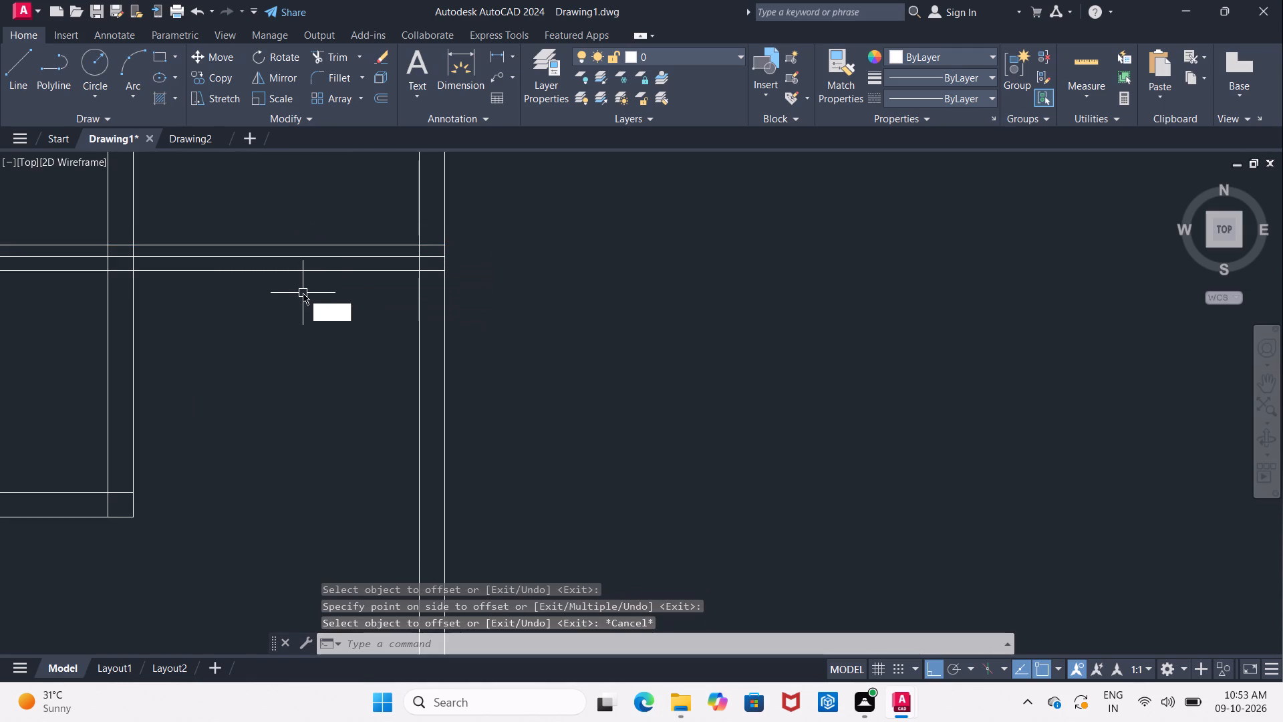
key(r)
key(Return)
key(Return)
middle_drag(208, 321, 293, 360)
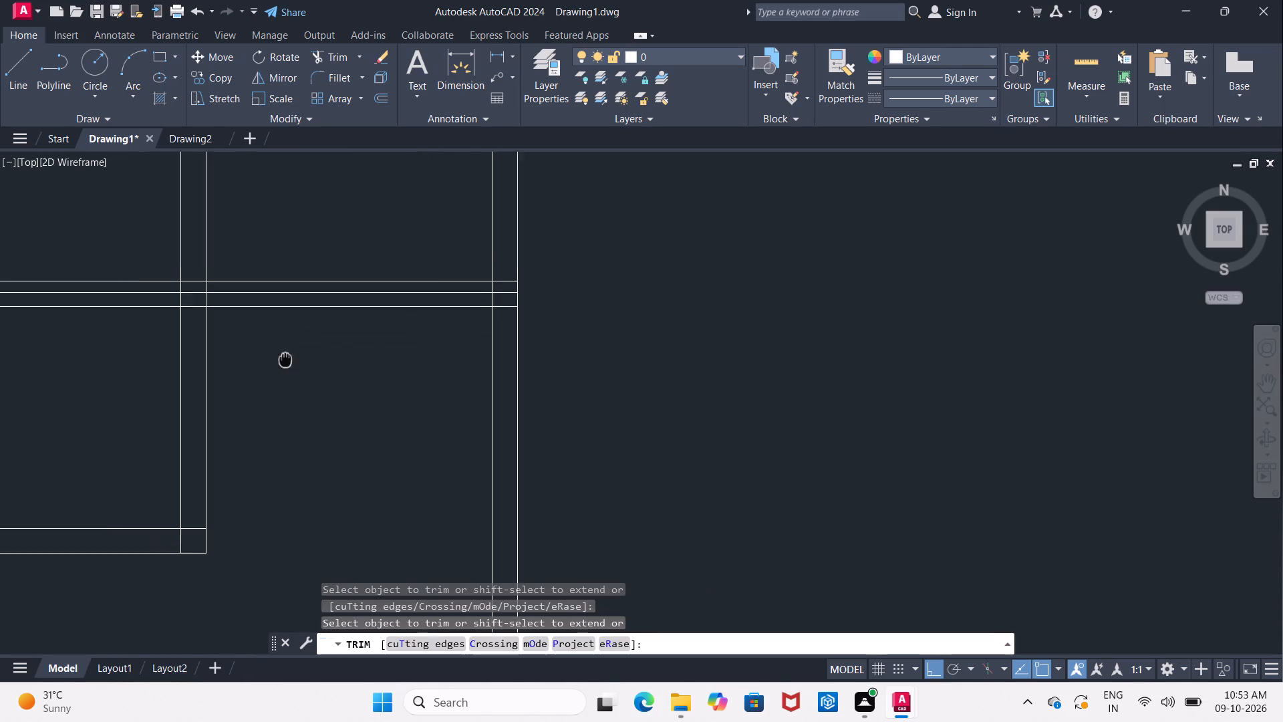
middle_drag(293, 360, 432, 352)
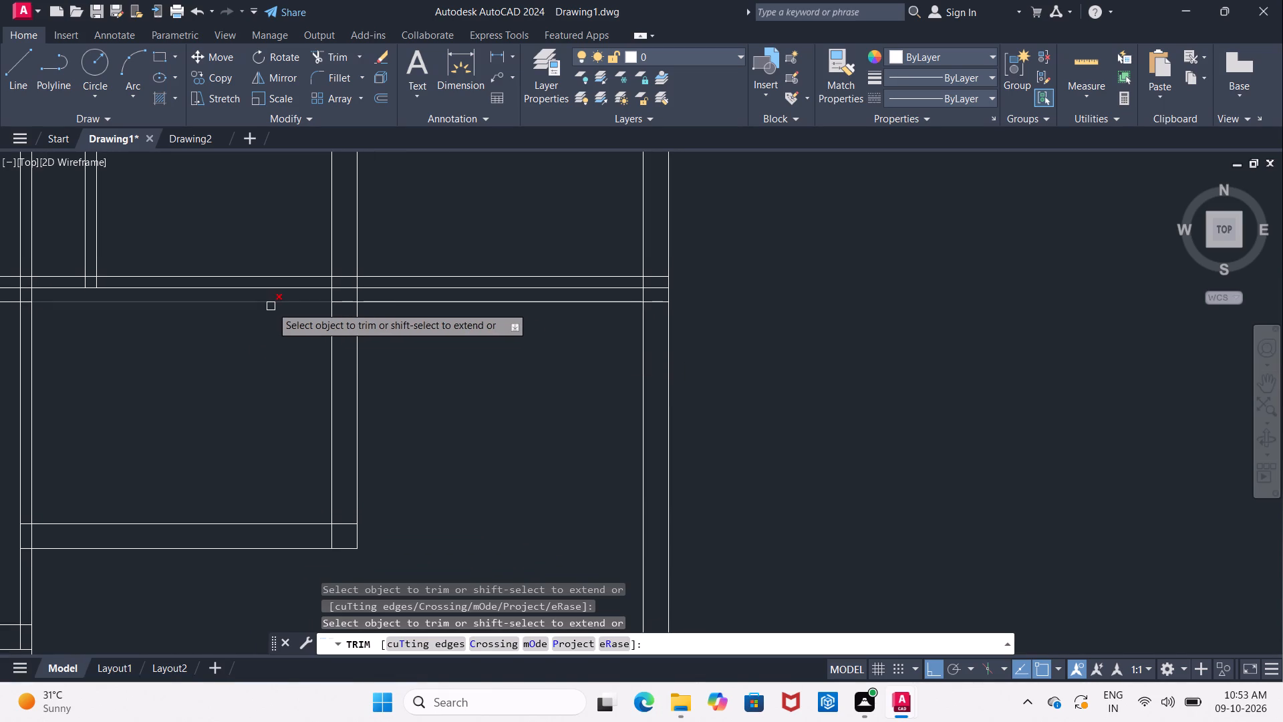
click(347, 301)
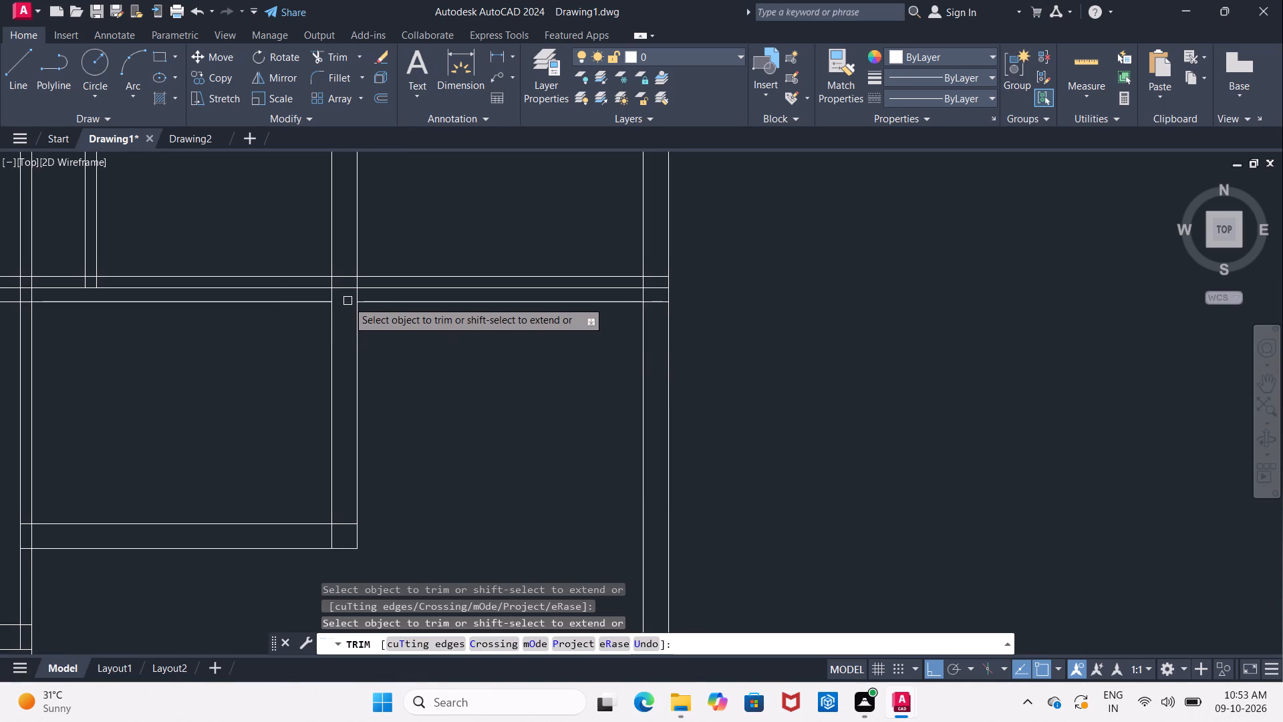
key(Escape)
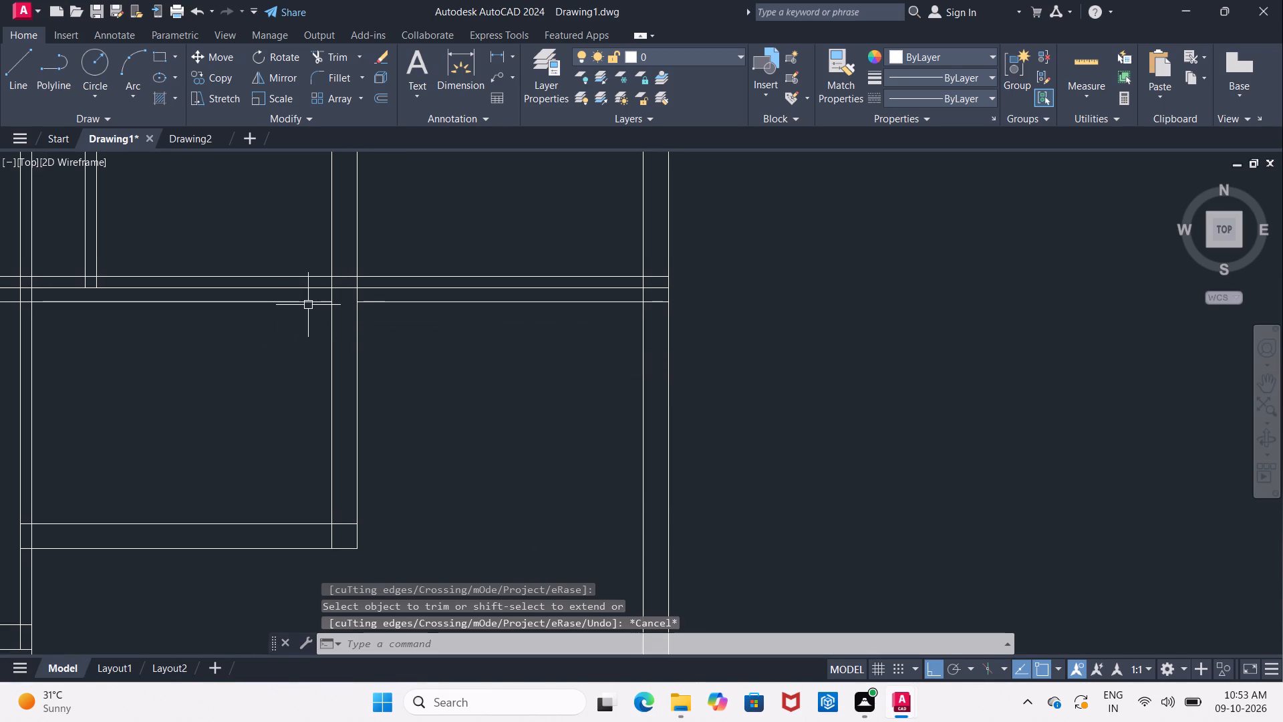
click(308, 305)
key(Delete)
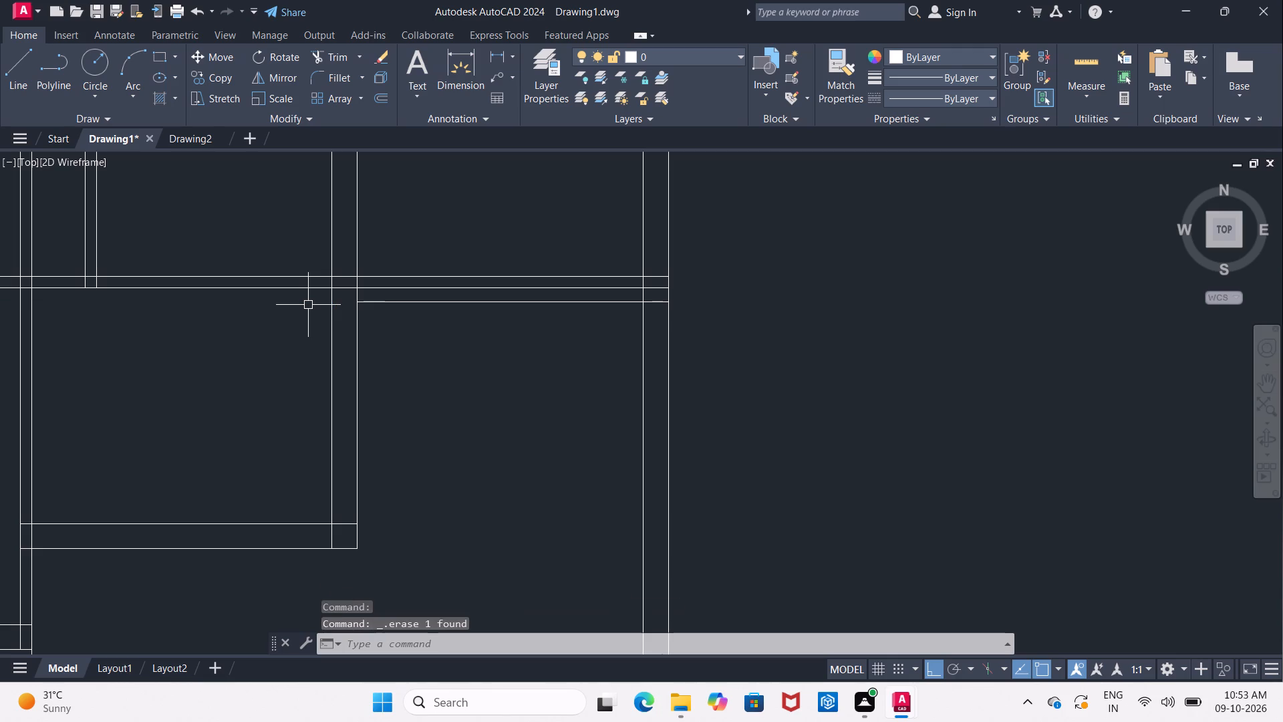
Trim the old 4" partition line through and right of the vertical 9" wall, plus the wall's right-face stubs, to open the 9" wall junction.
key(t)
key(r)
key(Return)
key(Return)
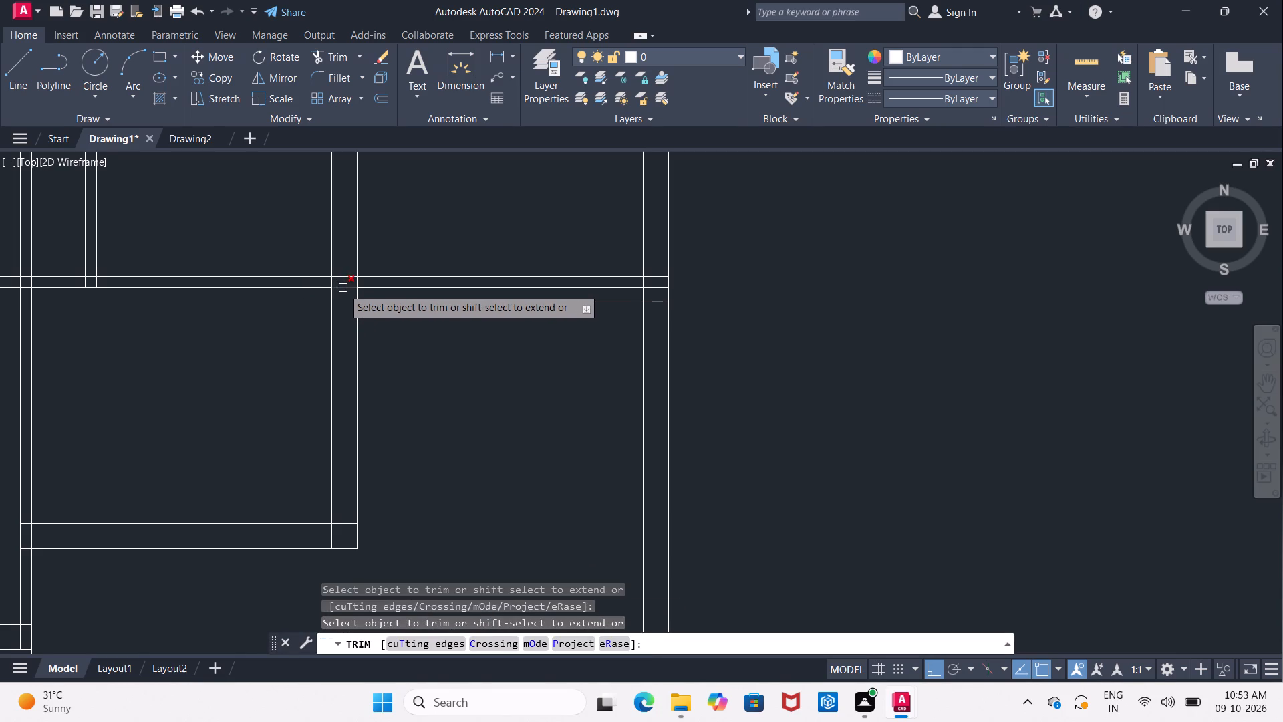
click(343, 288)
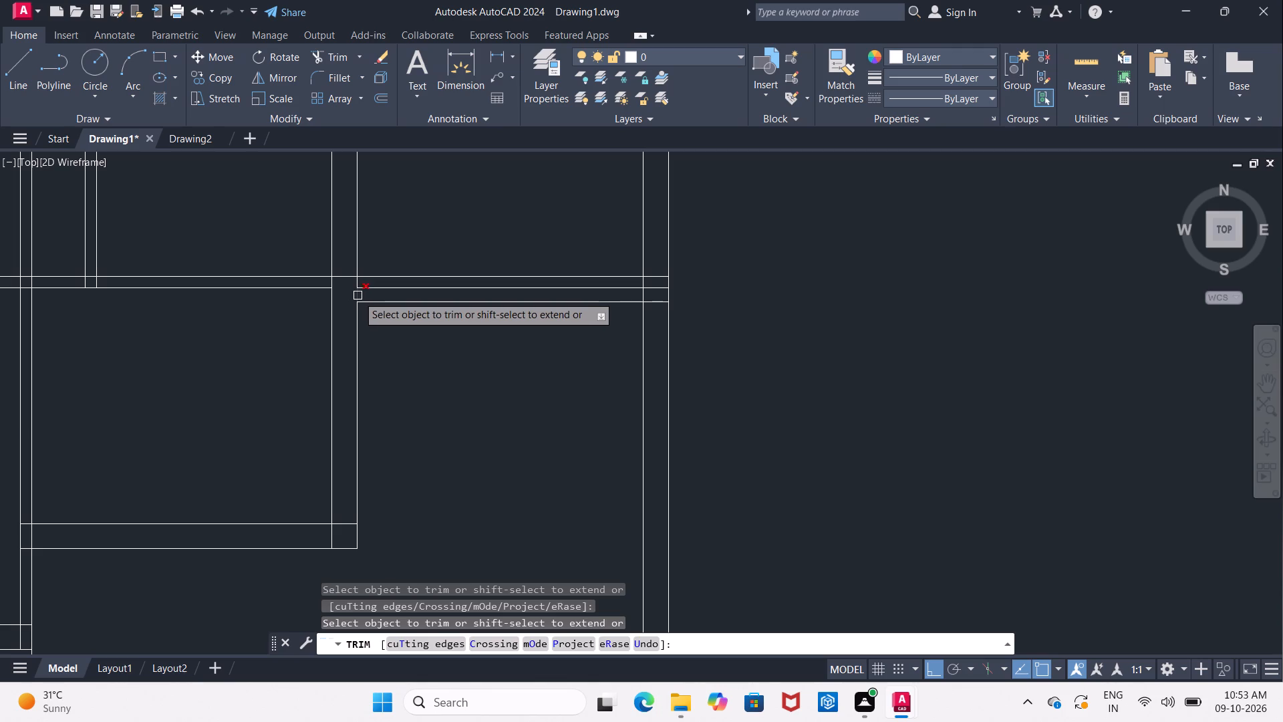
click(358, 295)
click(370, 291)
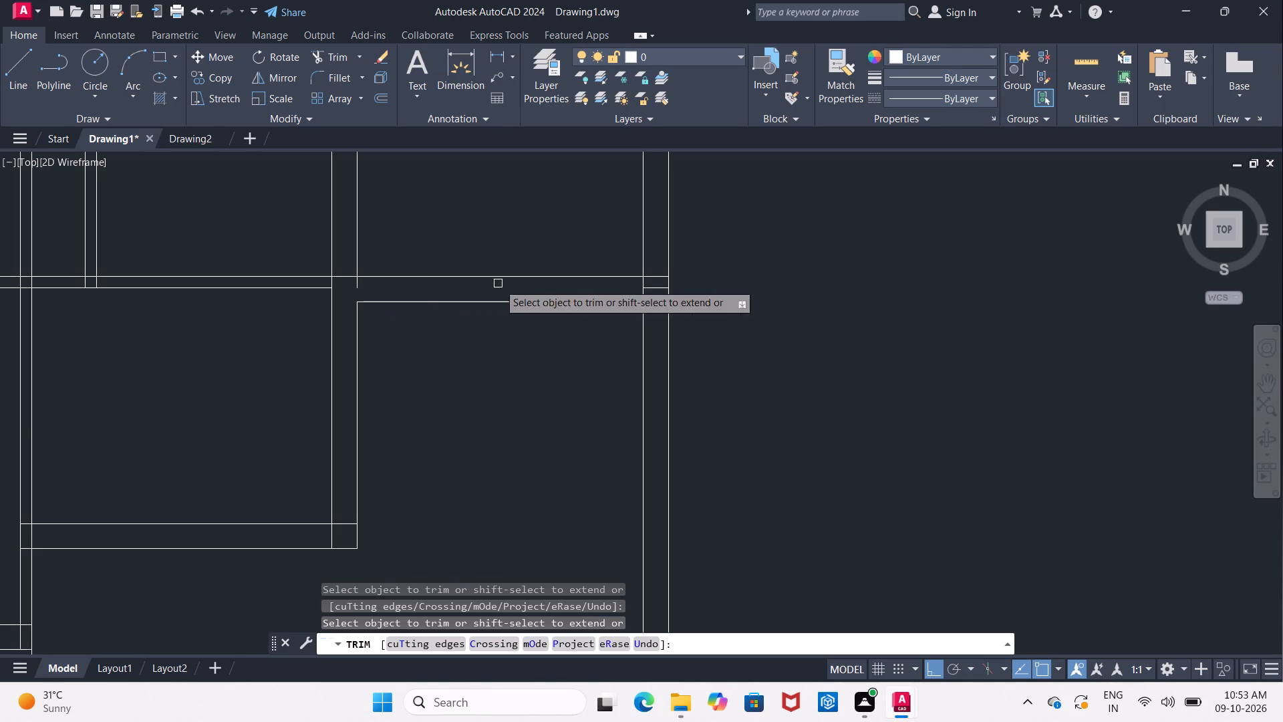
click(653, 285)
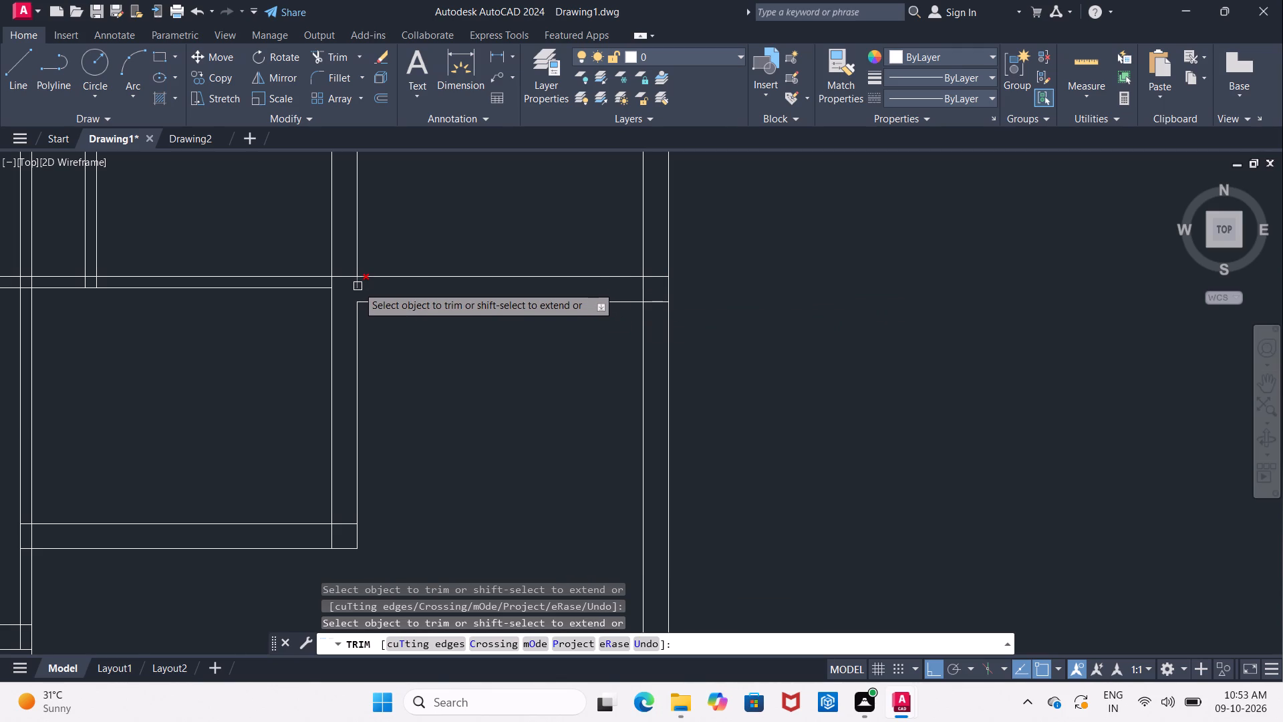
click(358, 286)
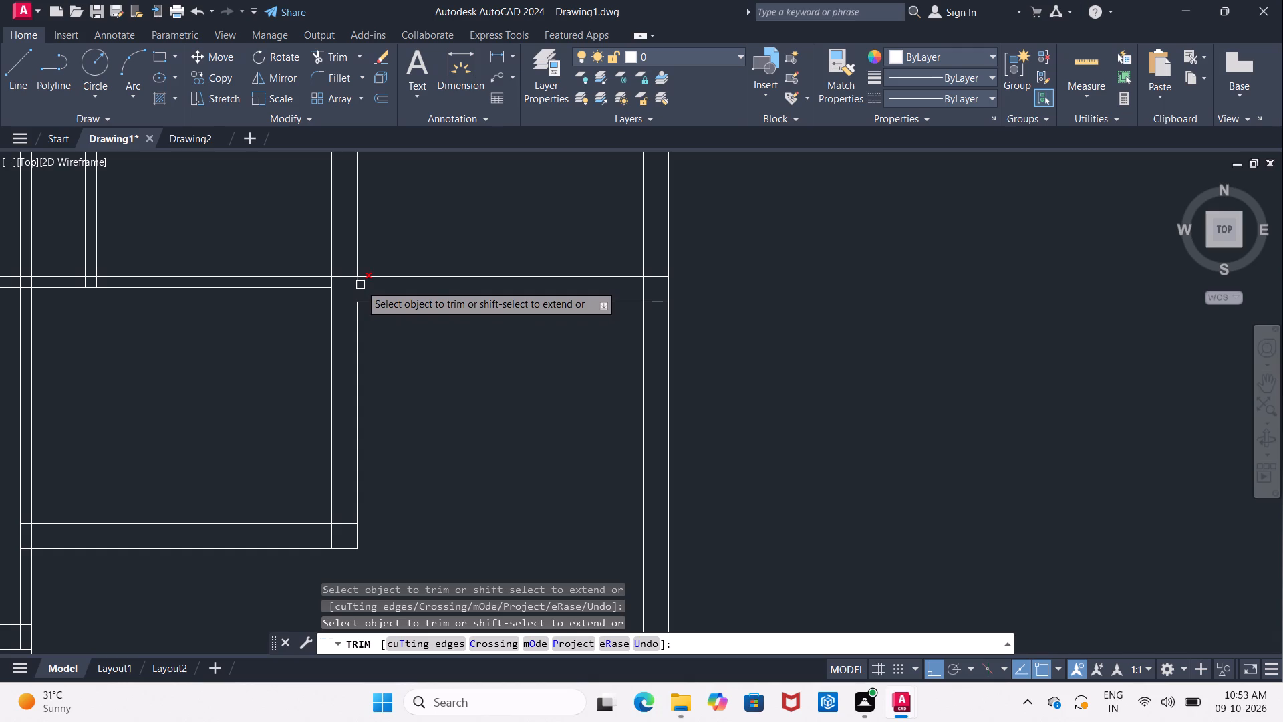
click(360, 284)
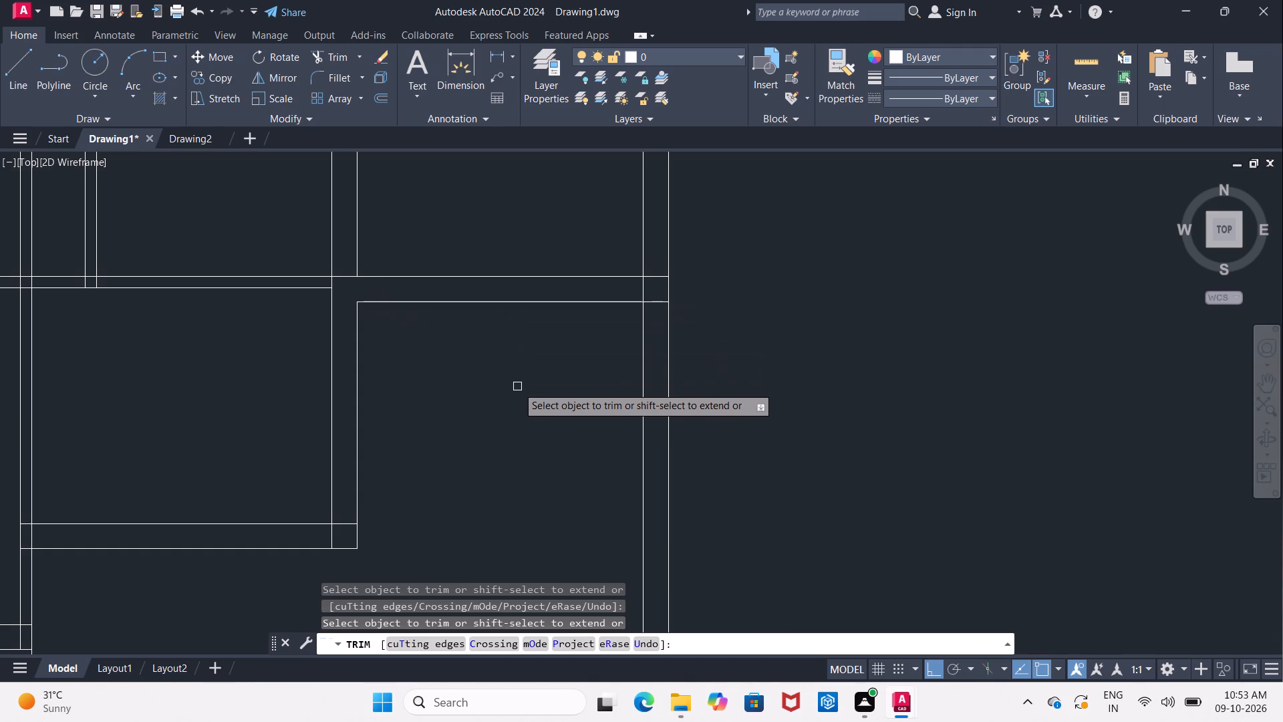
Trim both lines of the left vertical 4" partition across the two middle rooms below the small upper rooms.
middle_drag(517, 386, 437, 393)
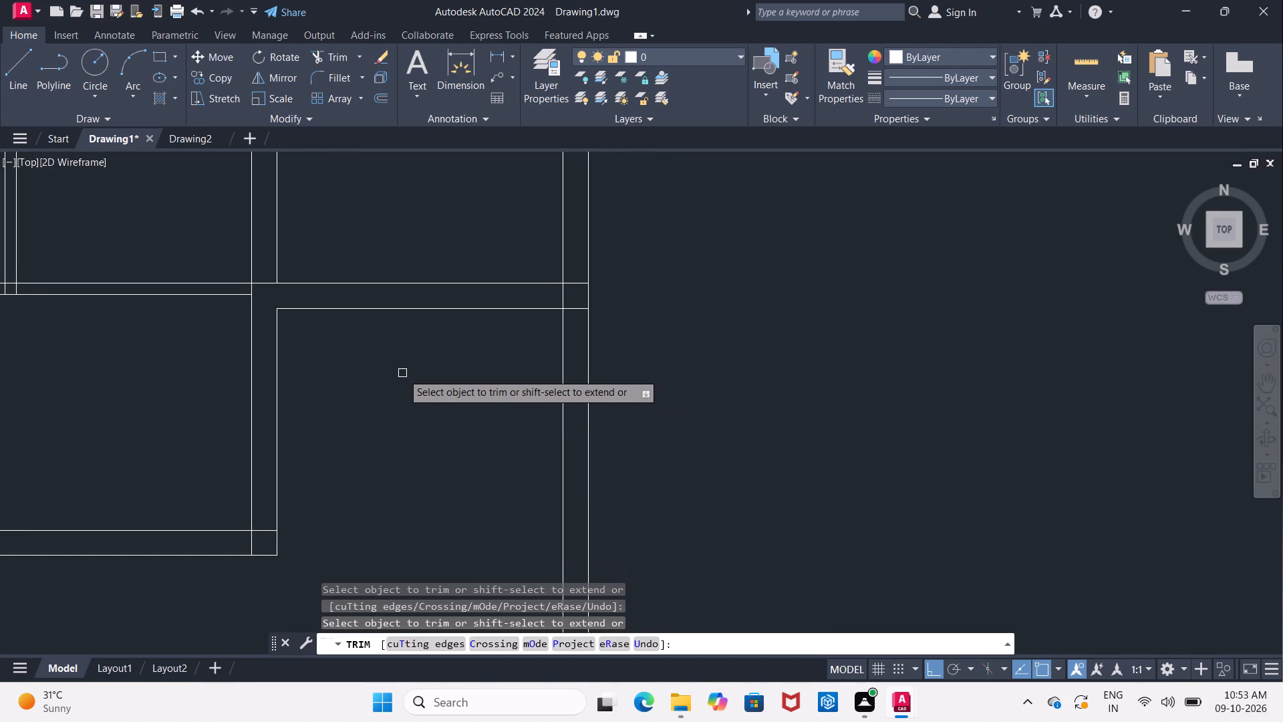
scroll(402, 373, down, 1)
scroll(345, 378, up, 1)
middle_drag(348, 380, 464, 389)
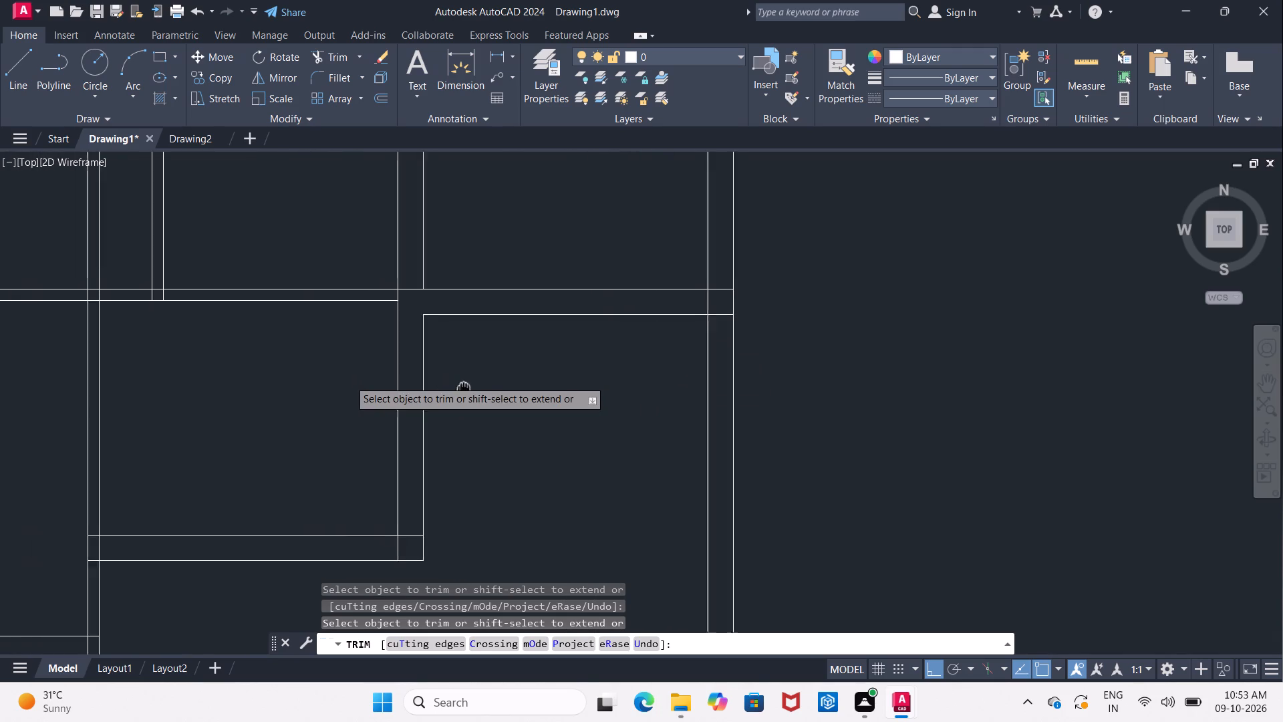
middle_drag(464, 389, 488, 400)
scroll(488, 403, down, 2)
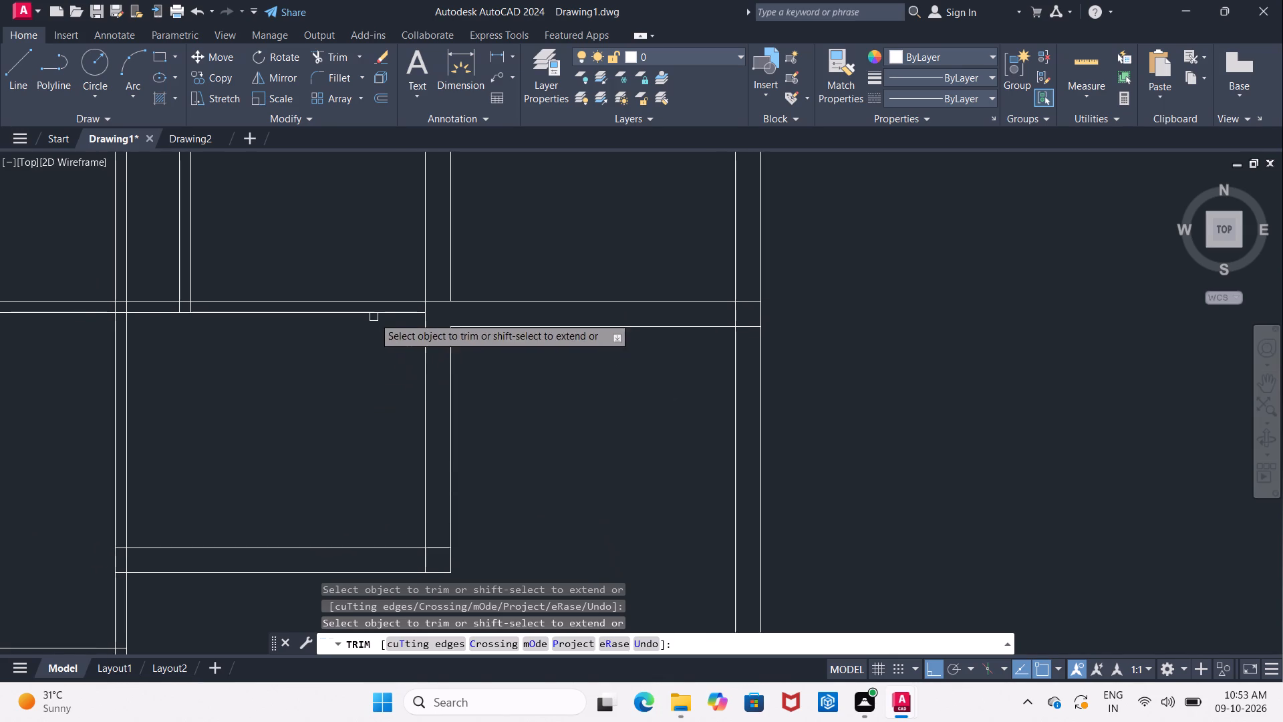
middle_drag(335, 257, 351, 395)
scroll(353, 397, down, 2)
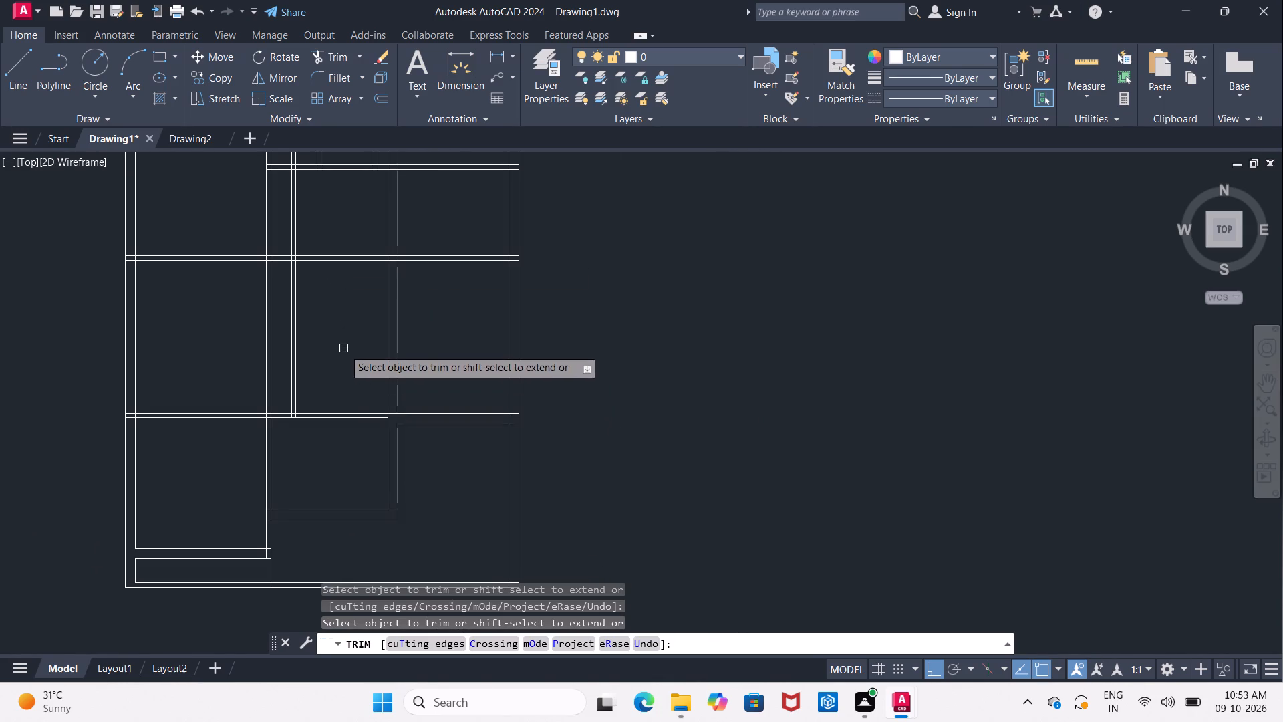
middle_drag(339, 357, 307, 481)
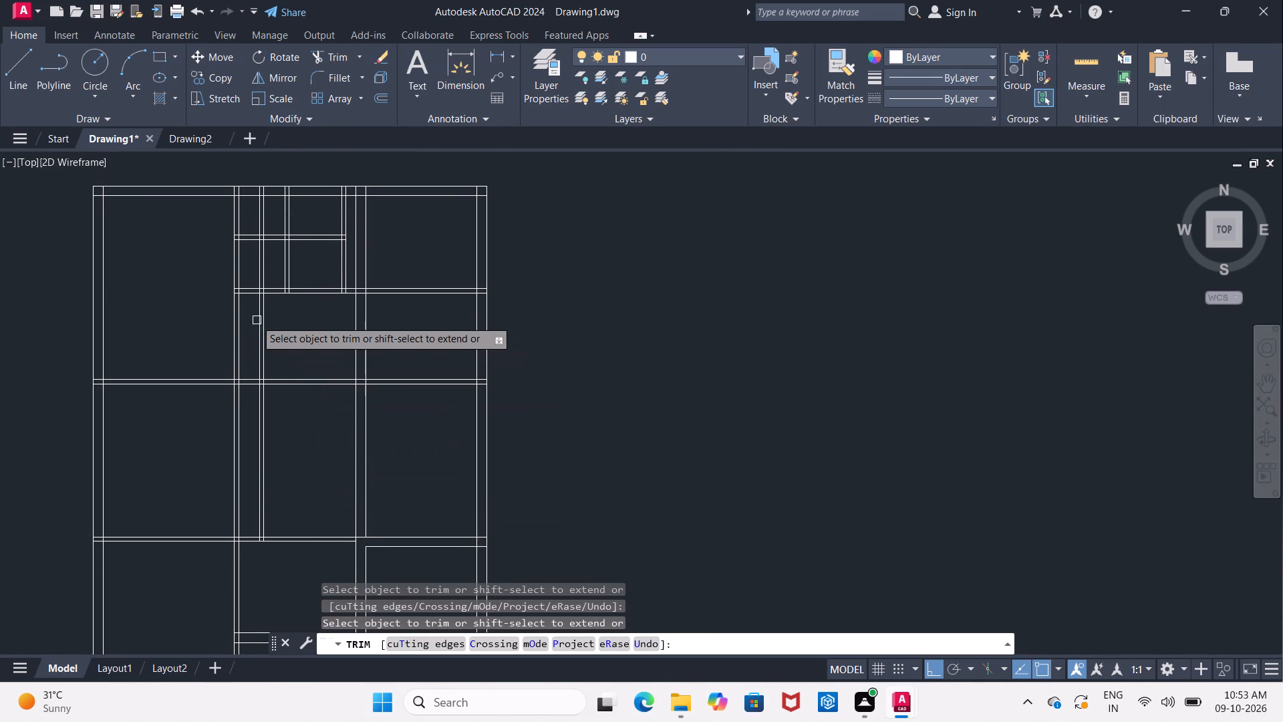
click(257, 319)
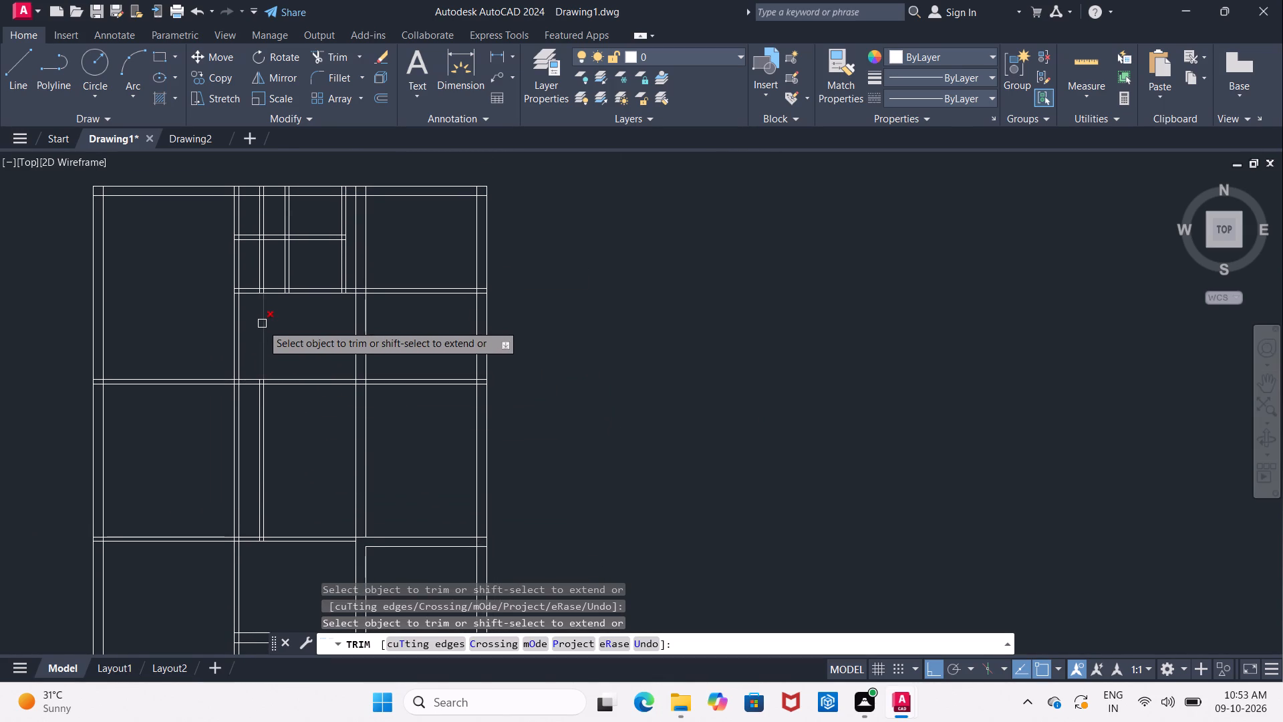
click(264, 327)
scroll(263, 341, down, 1)
middle_drag(263, 341, 281, 283)
scroll(284, 291, up, 1)
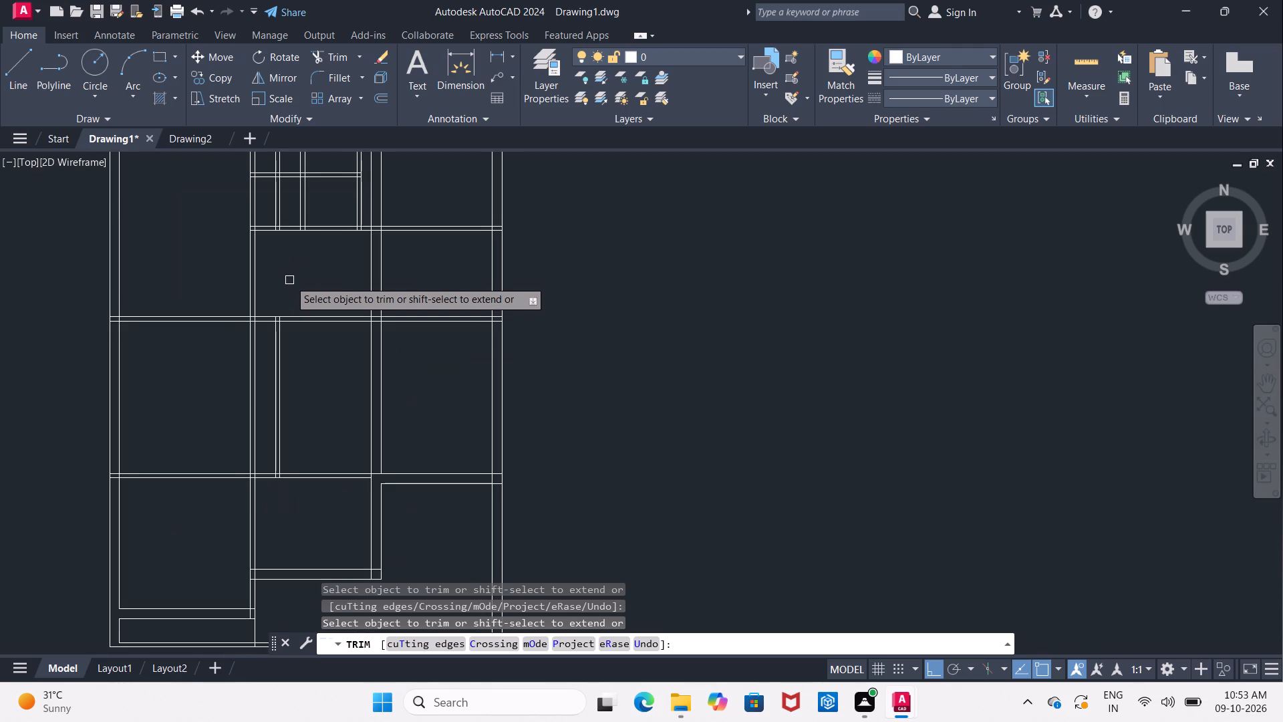
middle_drag(289, 280, 257, 275)
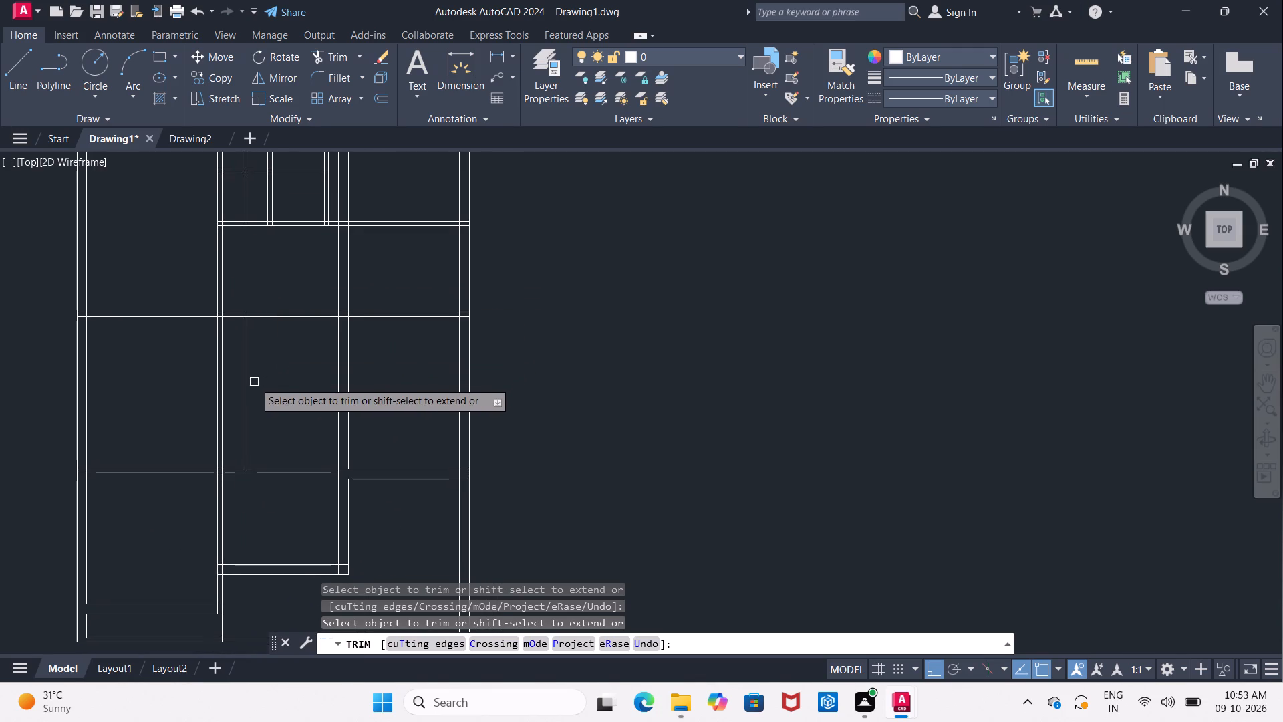
click(243, 391)
click(247, 393)
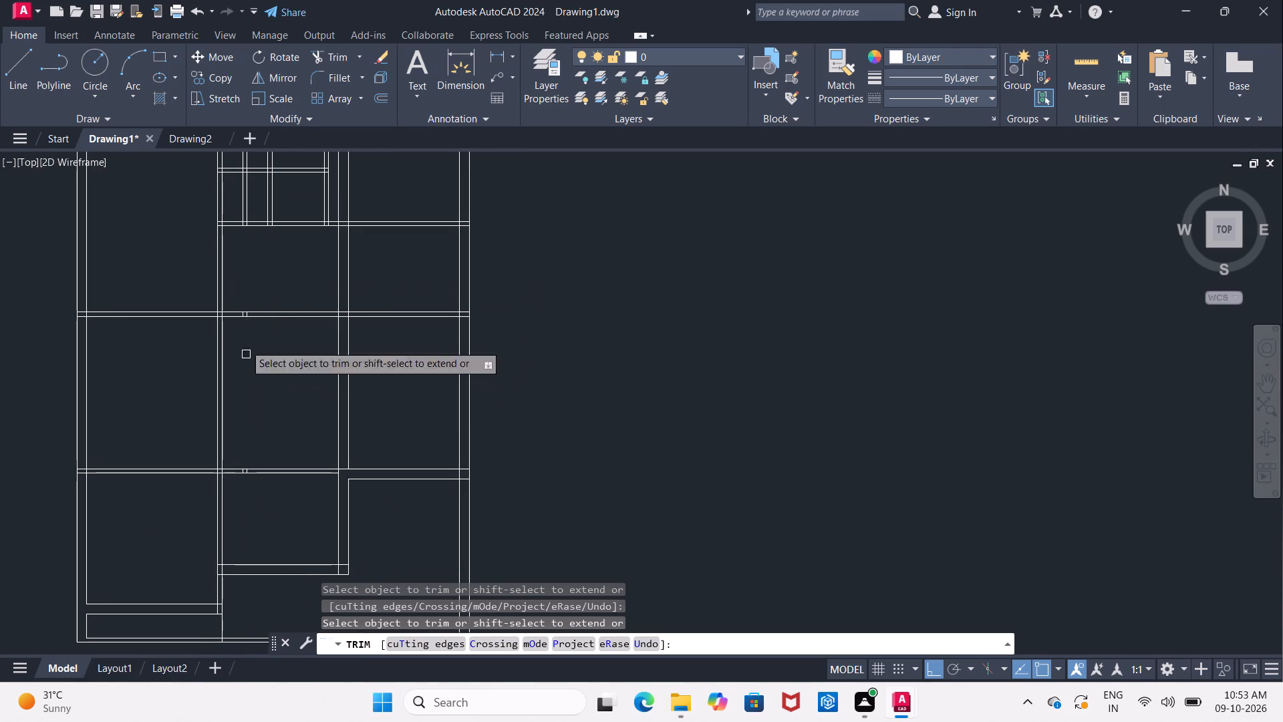
Trim both lines of the same vertical 4" partition through the two small upper-left rooms and inside the top exterior wall.
middle_drag(226, 237, 209, 363)
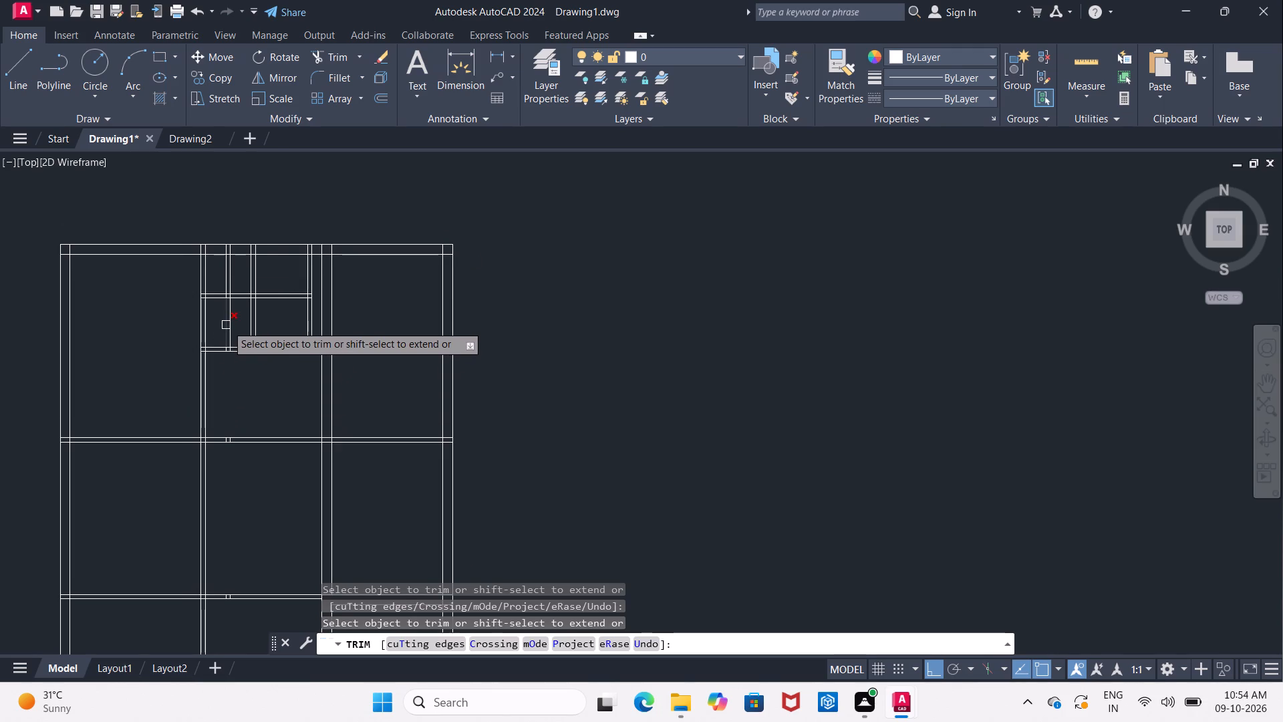
click(228, 324)
click(231, 328)
click(231, 271)
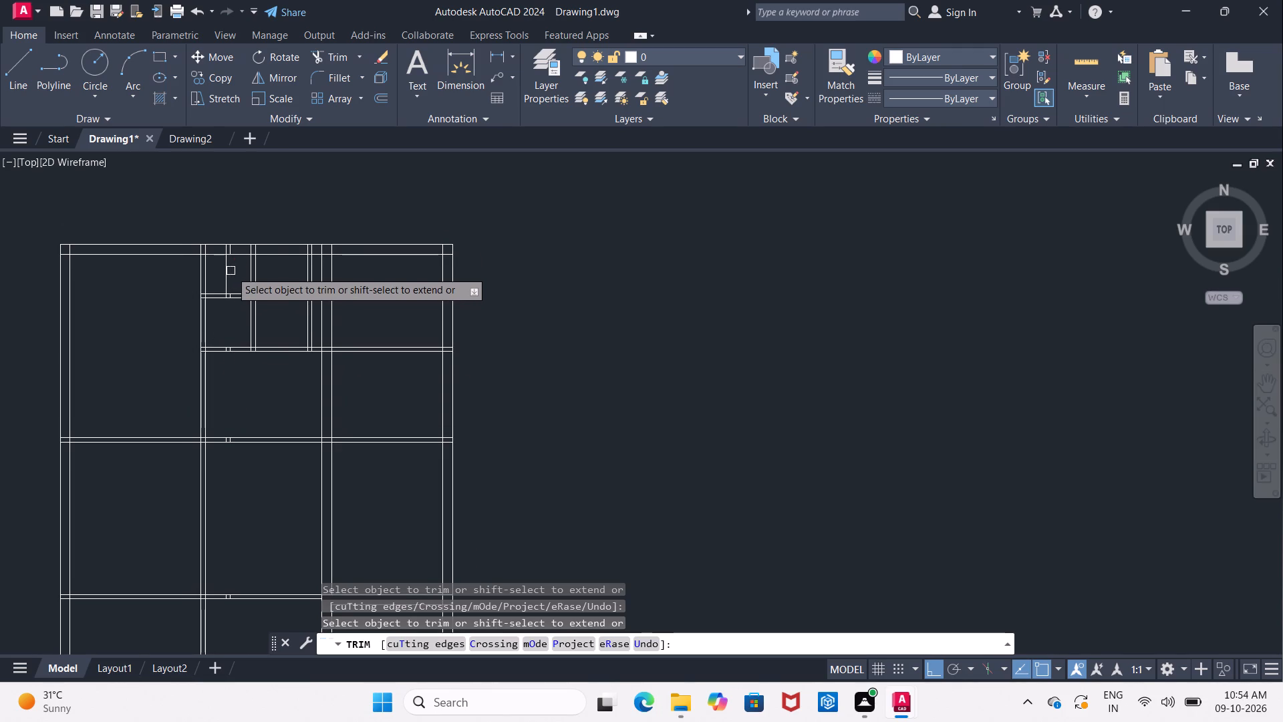
click(225, 275)
scroll(229, 267, up, 2)
click(225, 221)
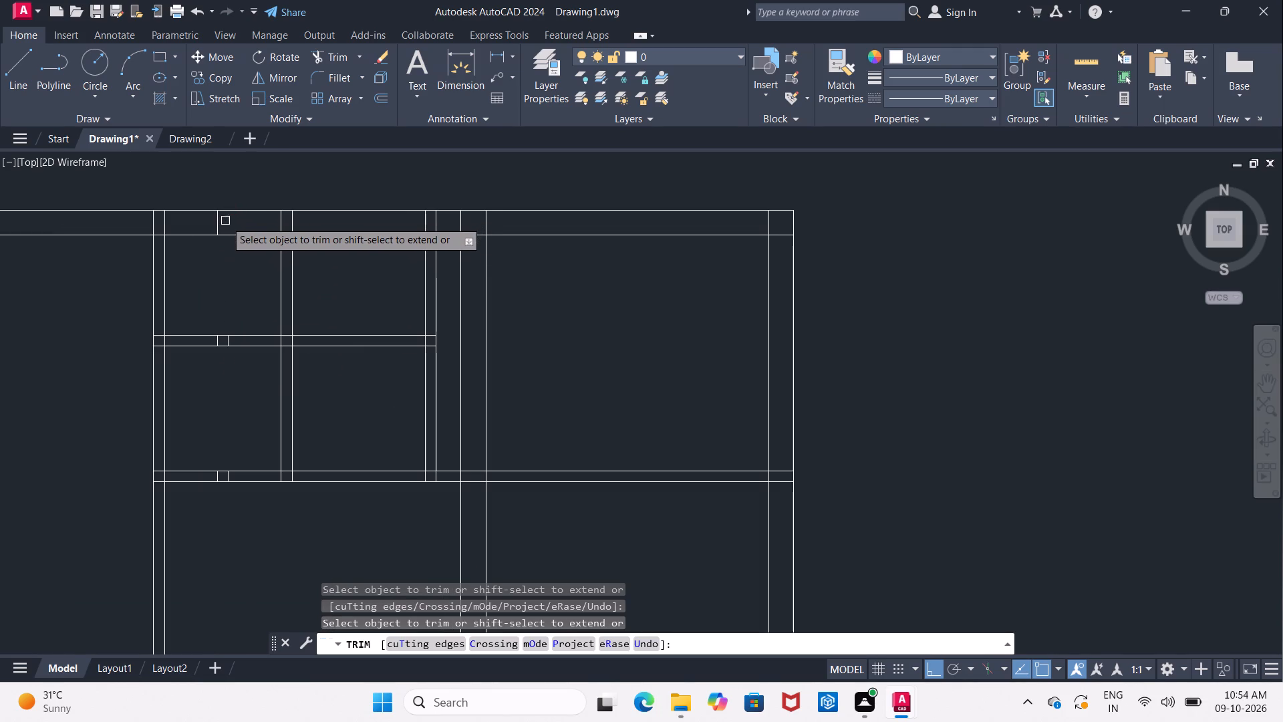
click(217, 224)
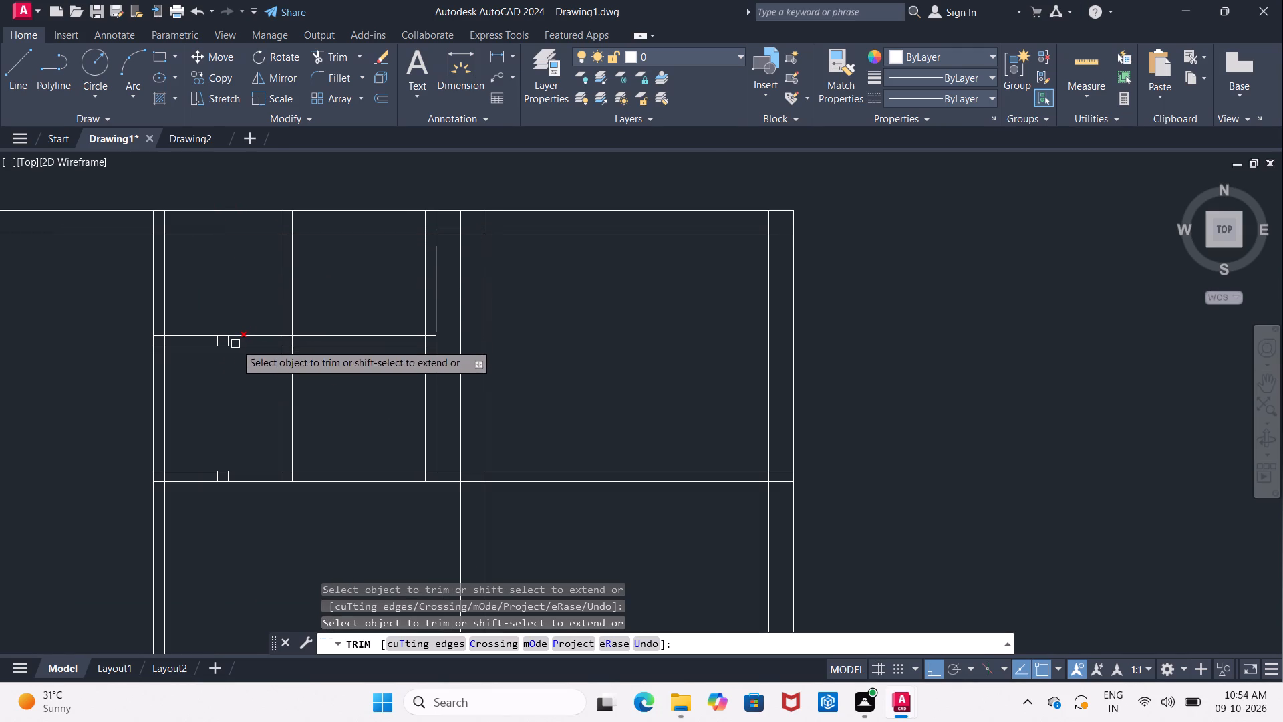
Trim the leftover partition stubs inside the two horizontal 4" walls of the small upper rooms.
scroll(235, 344, up, 3)
click(205, 337)
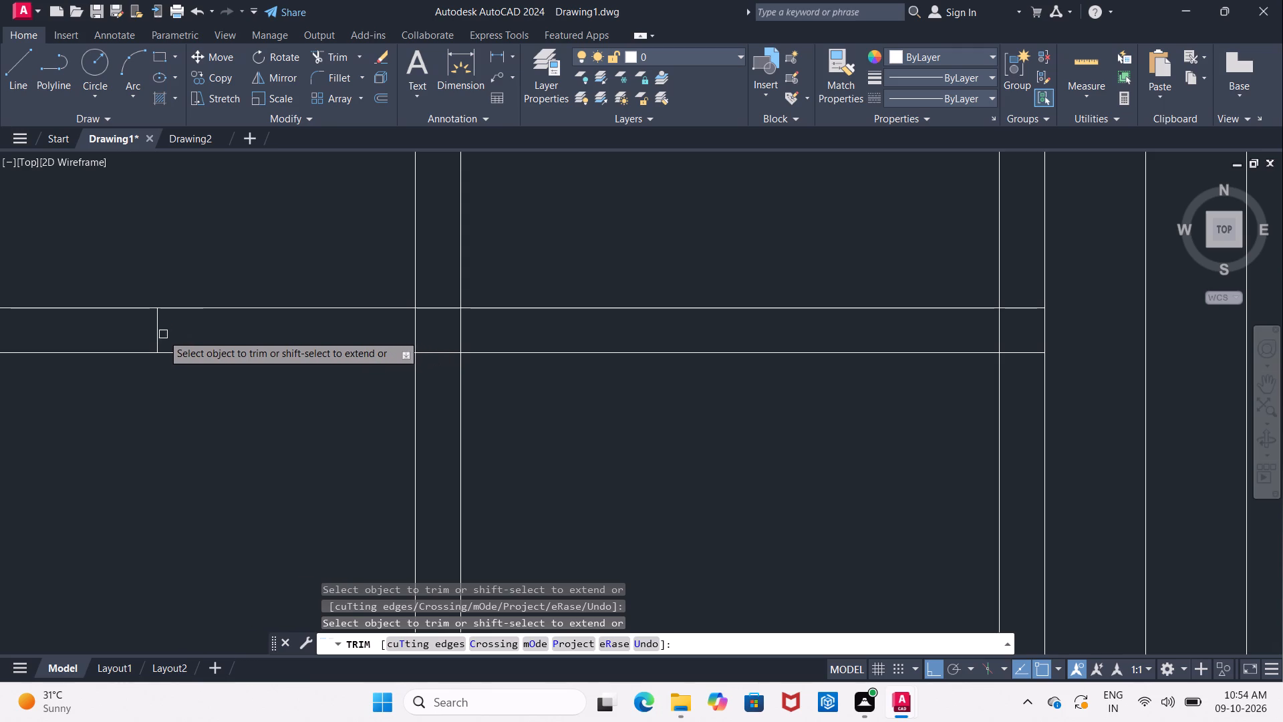
click(159, 334)
scroll(159, 334, down, 3)
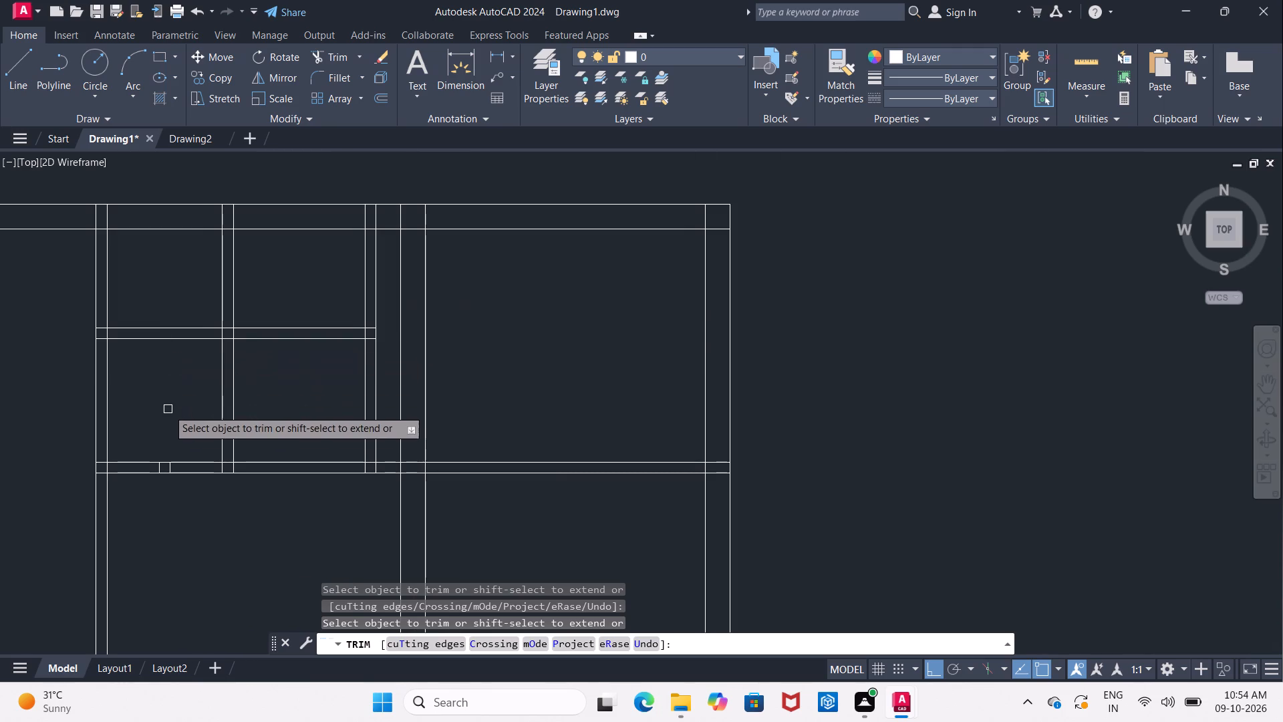
scroll(138, 472, up, 4)
click(177, 453)
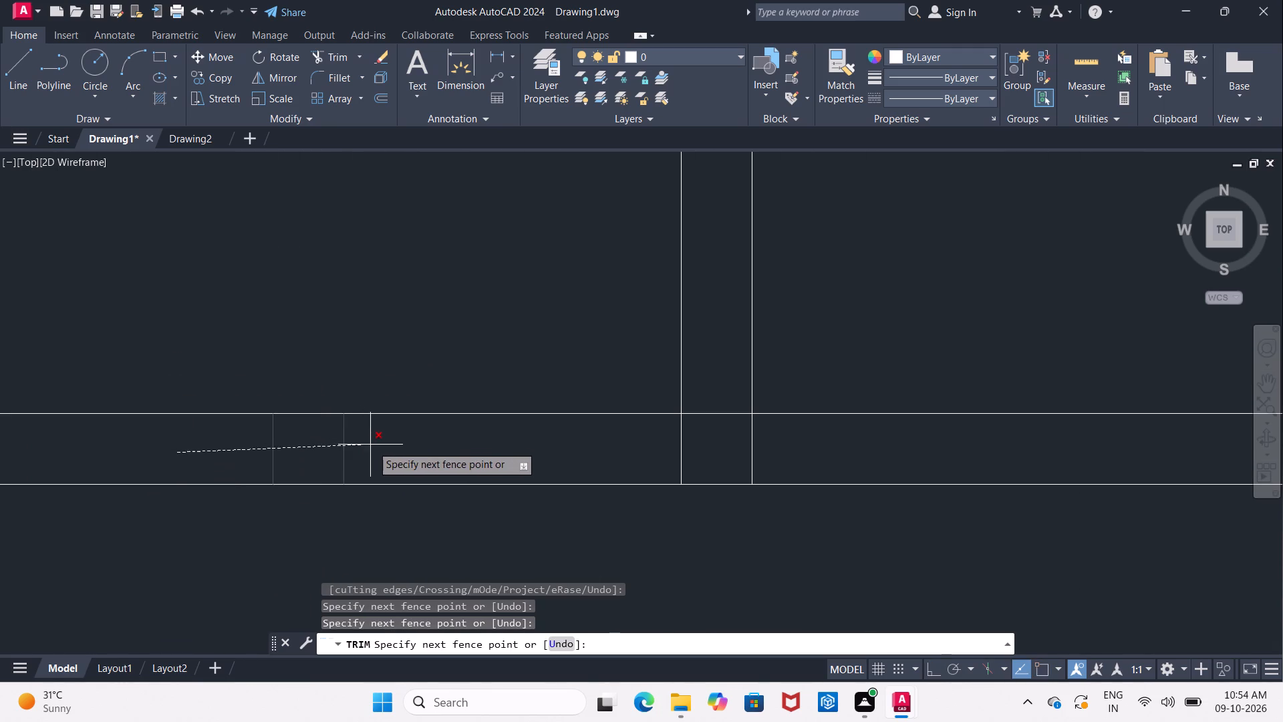
click(376, 446)
Examine the whole plan and the wall junctions around the small upper rooms and the rooms beside them.
scroll(376, 446, down, 5)
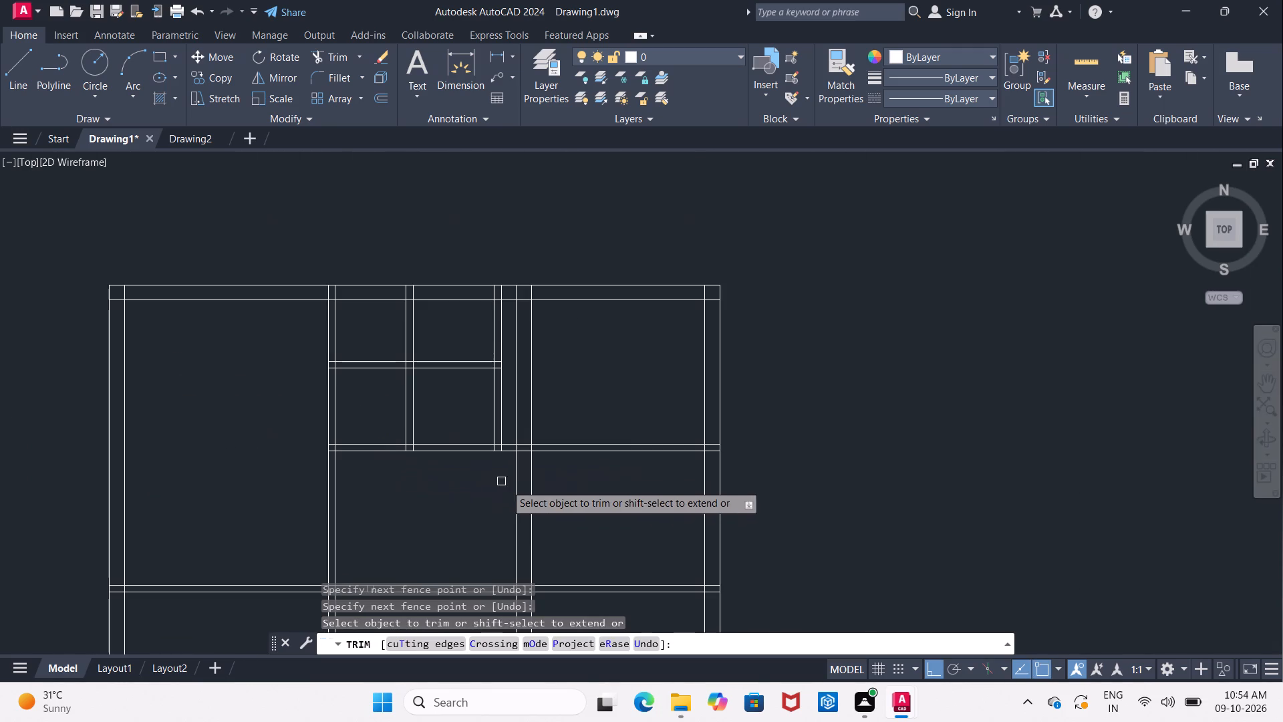
middle_drag(447, 503, 311, 427)
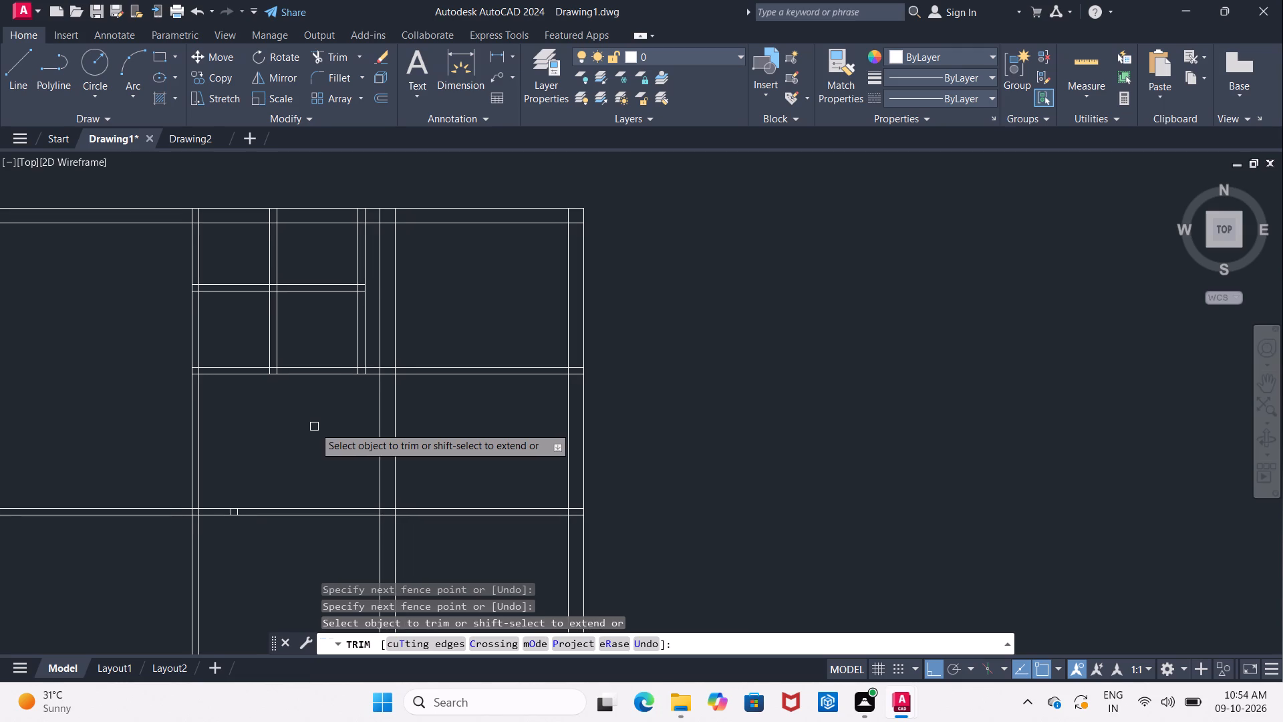
scroll(315, 427, down, 3)
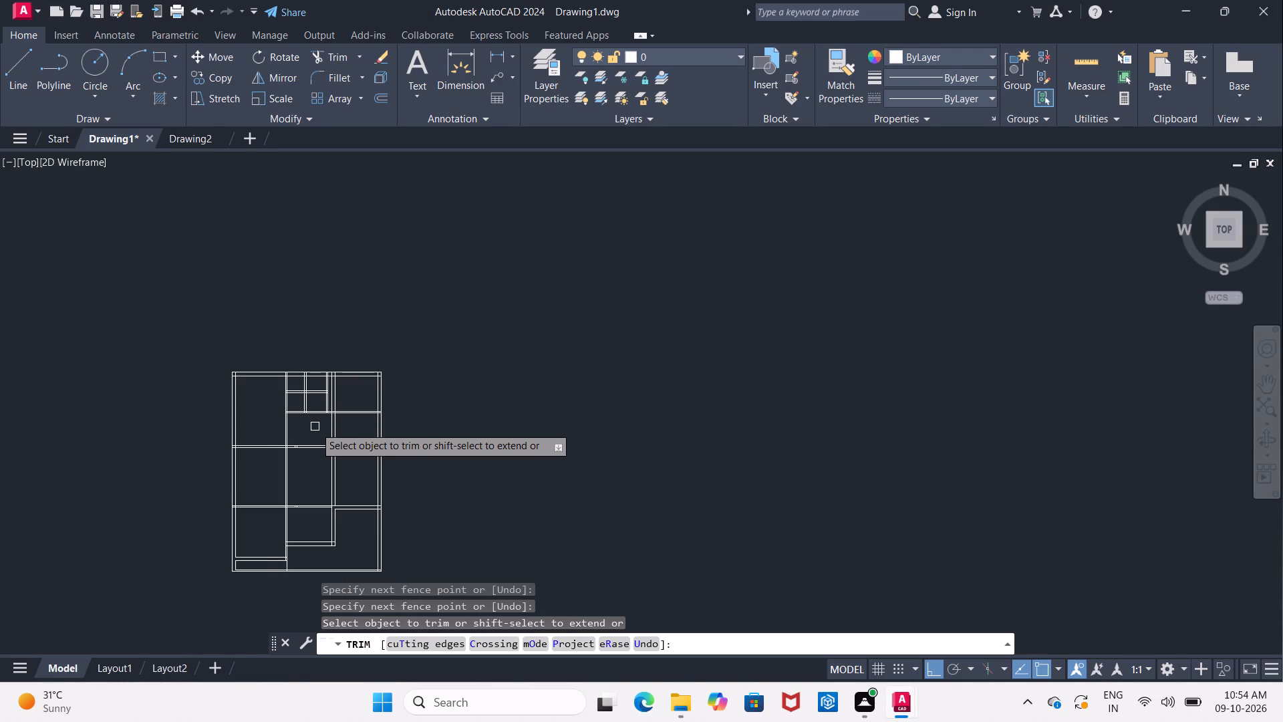
scroll(315, 427, up, 3)
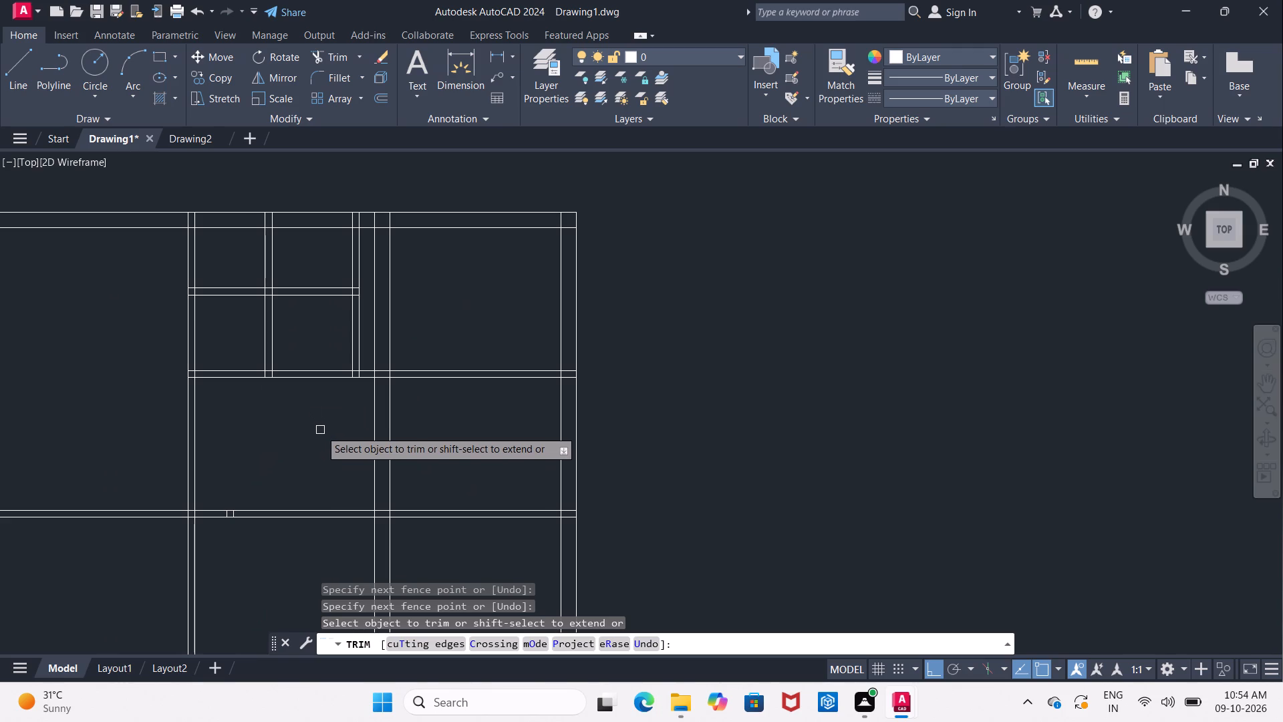
scroll(320, 430, down, 3)
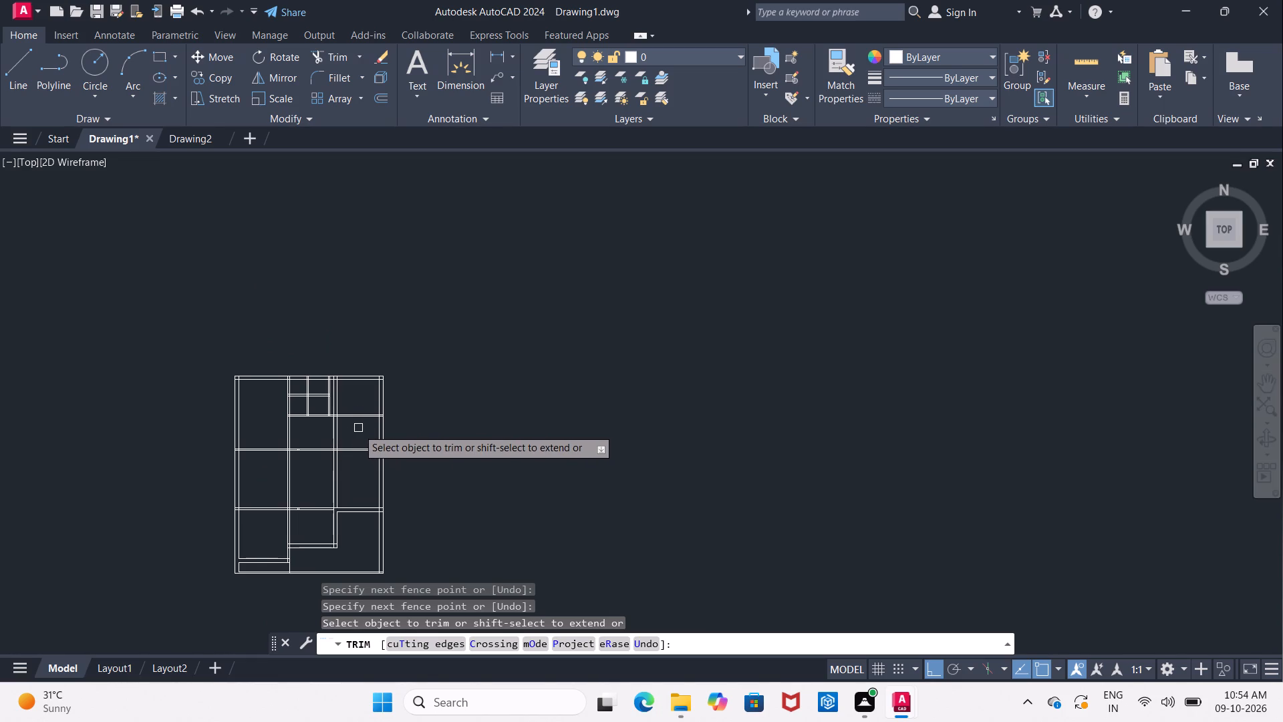
scroll(342, 432, up, 4)
middle_drag(342, 432, 341, 450)
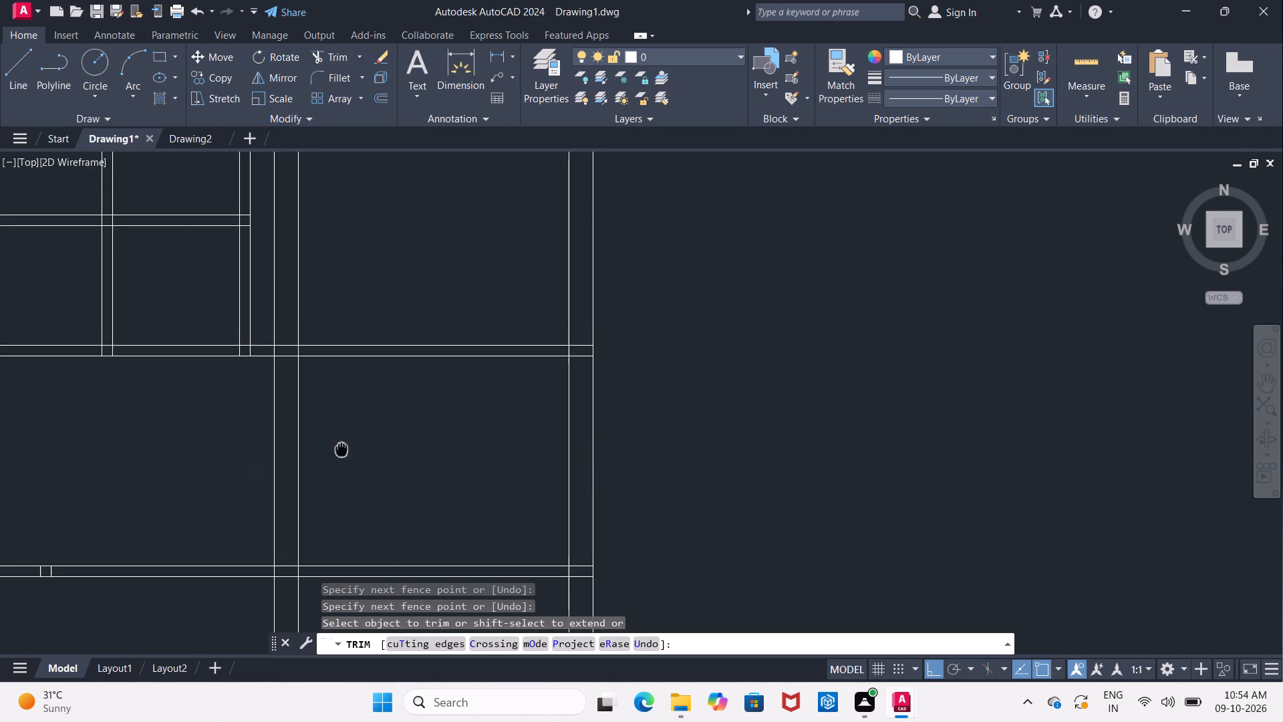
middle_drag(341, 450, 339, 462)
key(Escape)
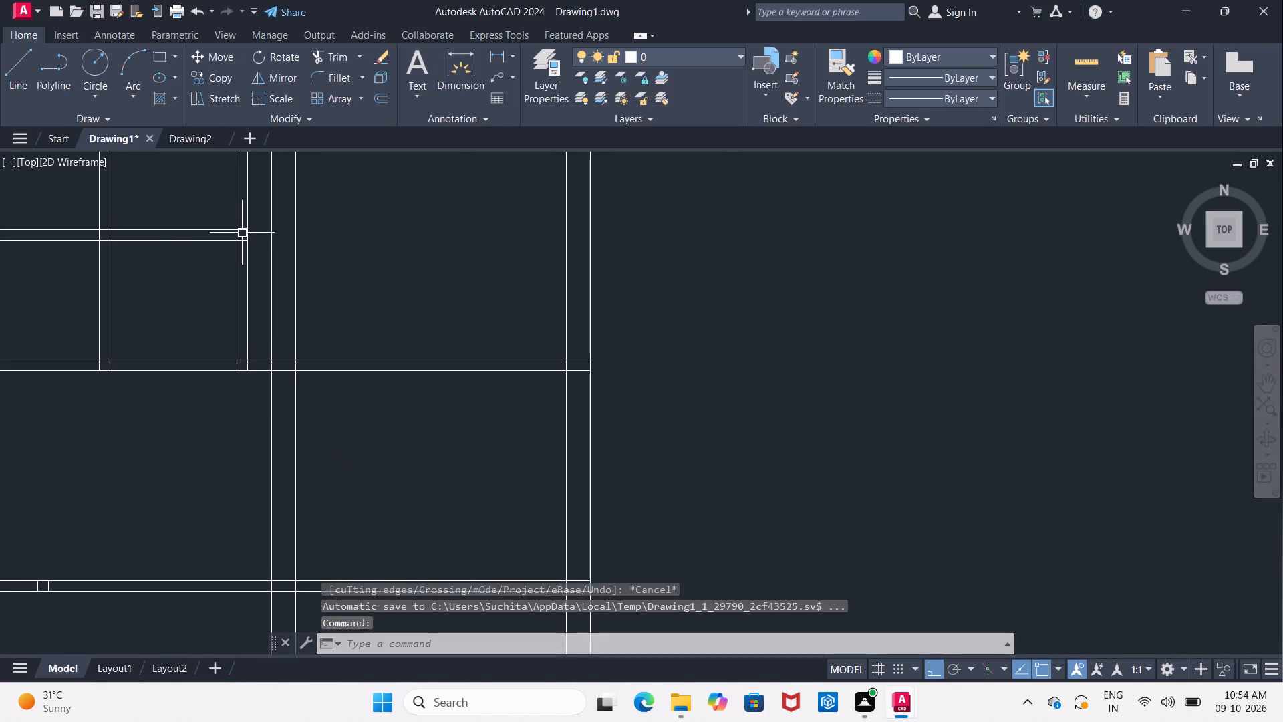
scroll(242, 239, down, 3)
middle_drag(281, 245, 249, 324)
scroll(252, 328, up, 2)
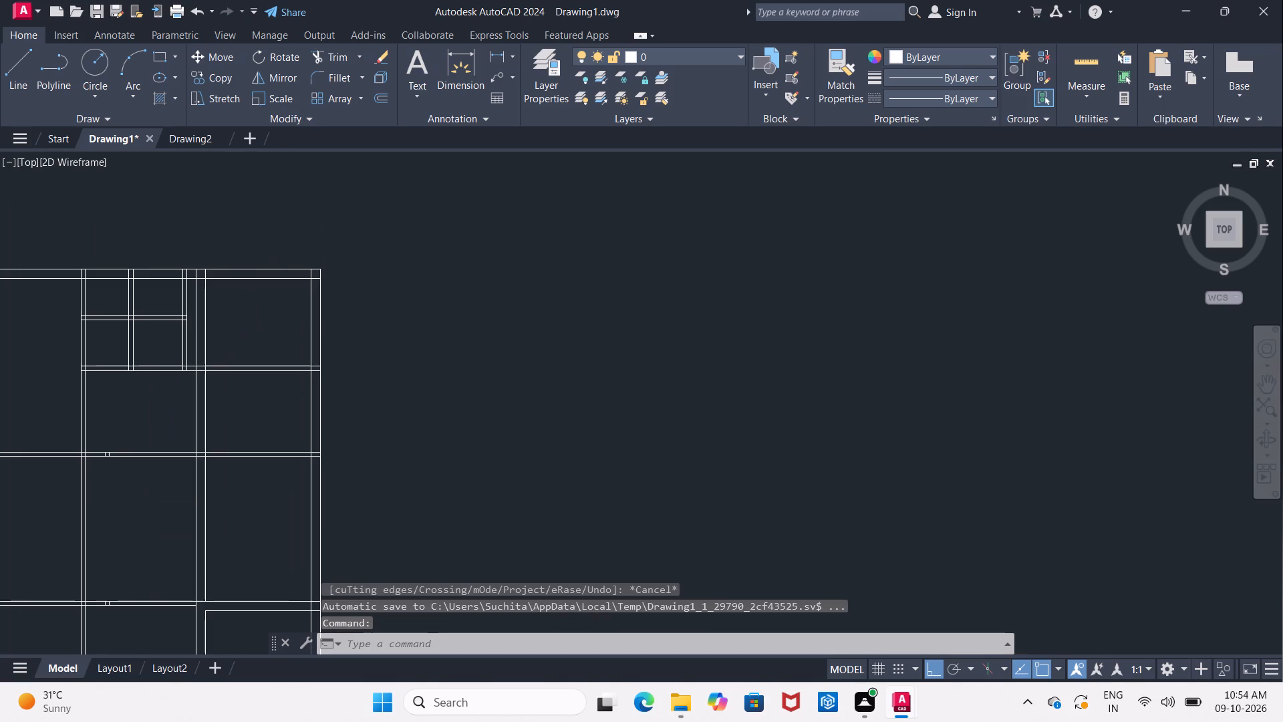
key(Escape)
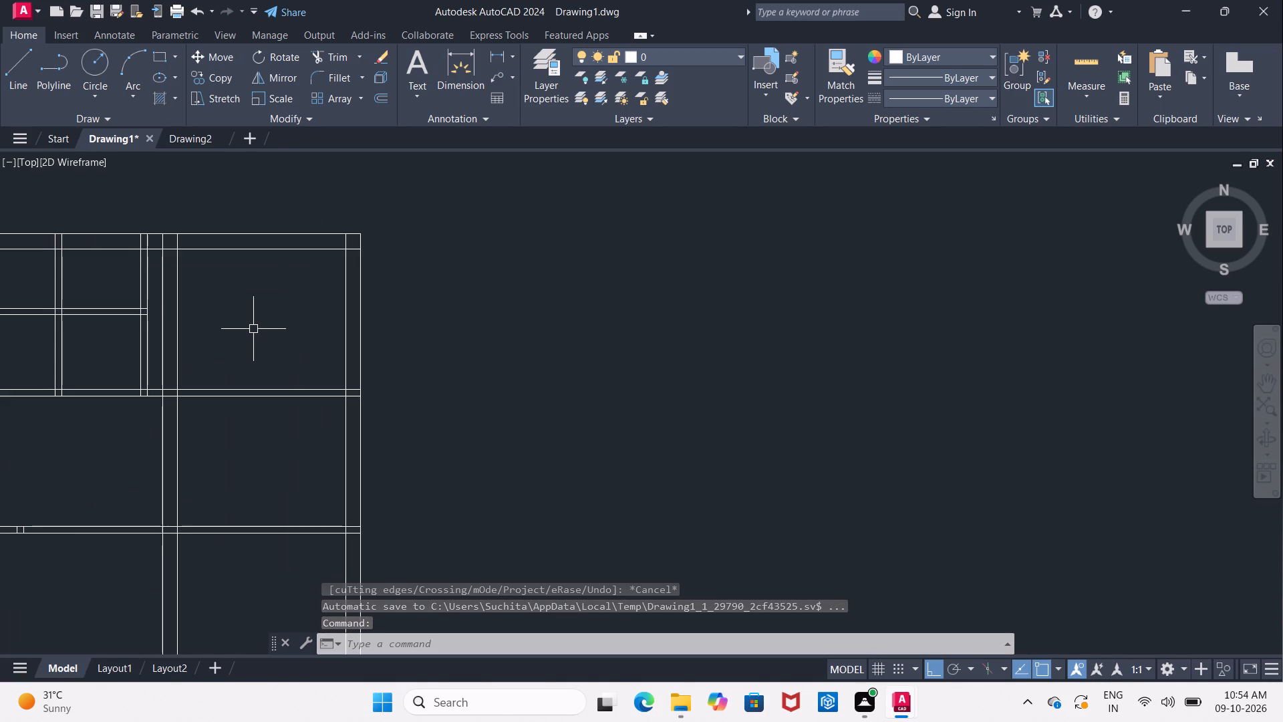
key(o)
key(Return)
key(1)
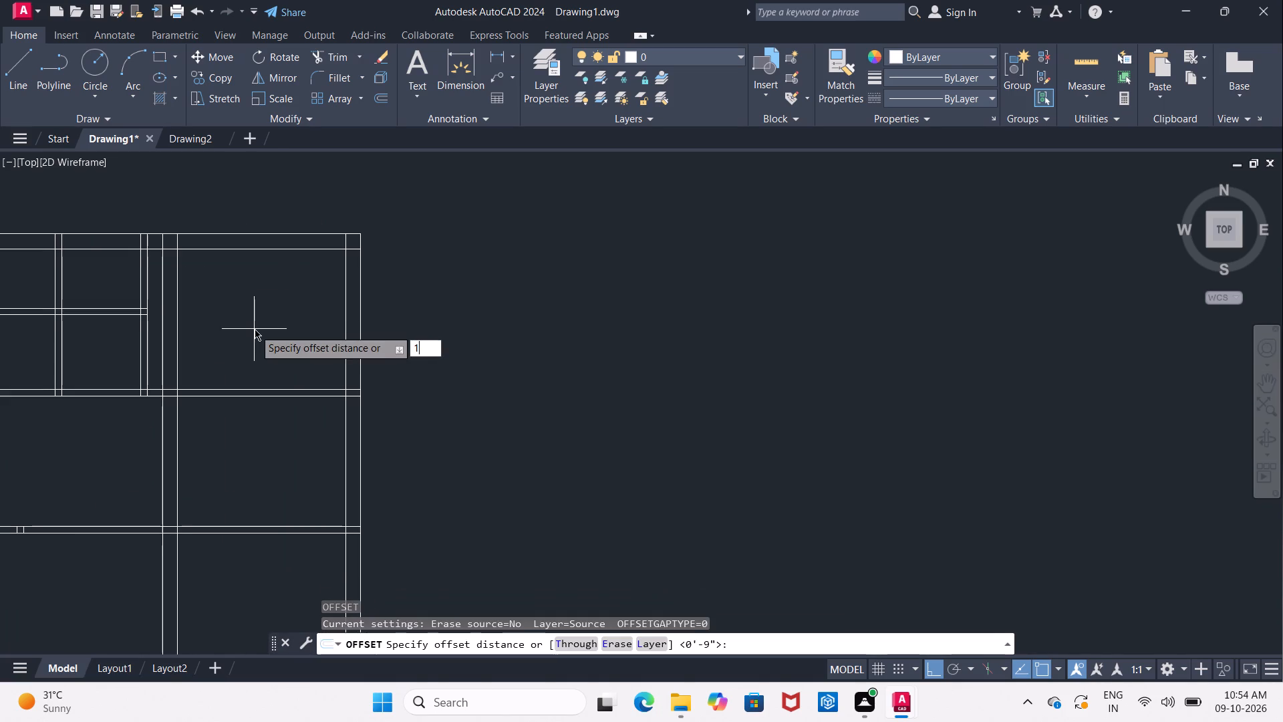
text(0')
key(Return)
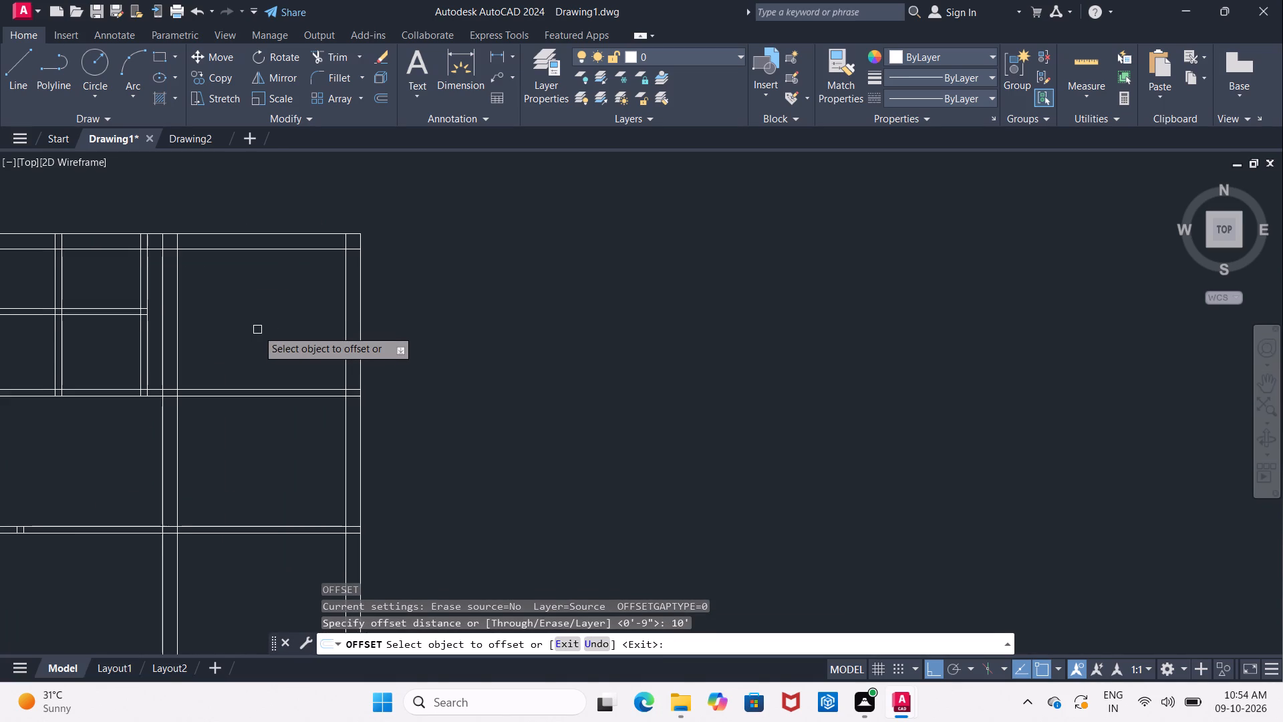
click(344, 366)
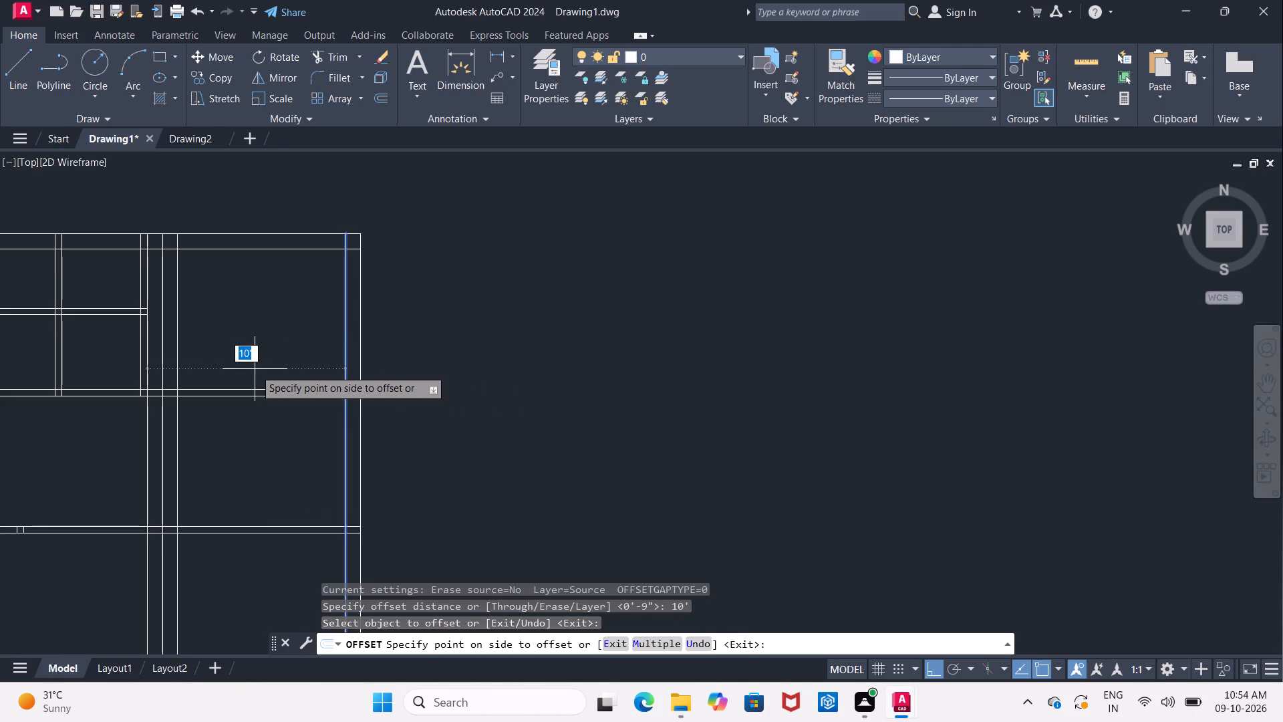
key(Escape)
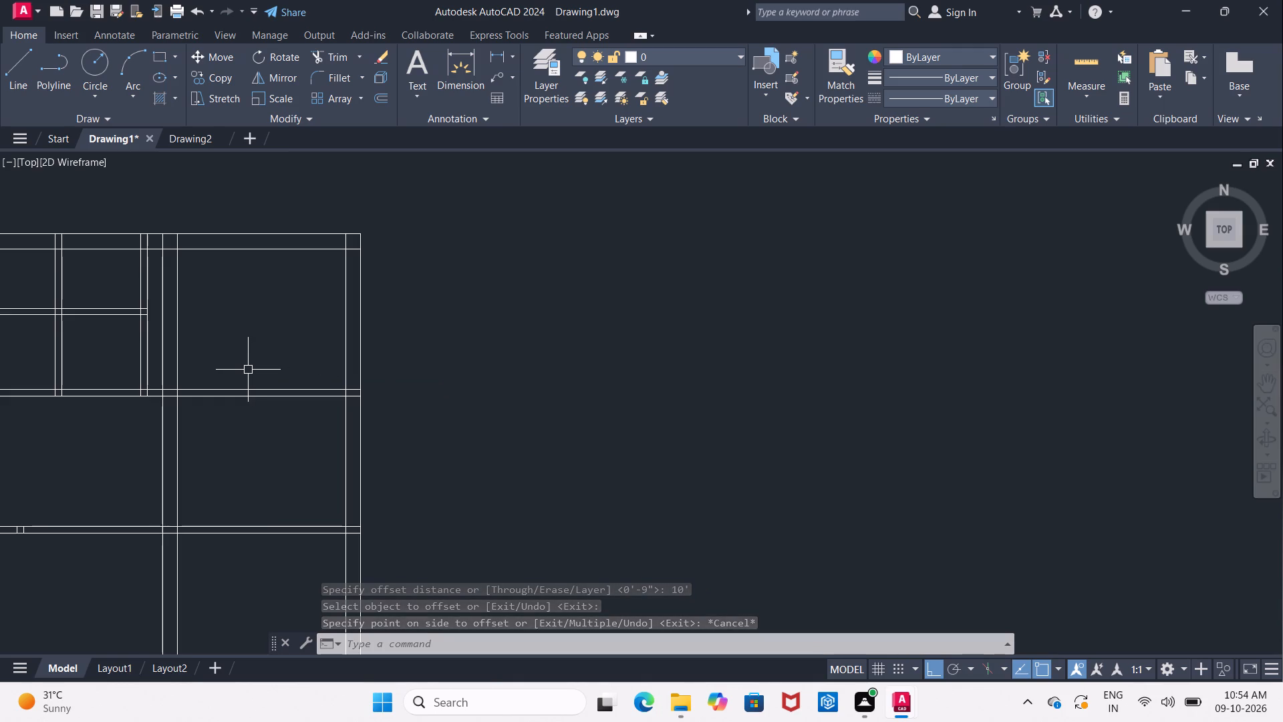
Trim both lines of the vertical 9" wall running through the upper-right room beside the small upper rooms.
text(tr)
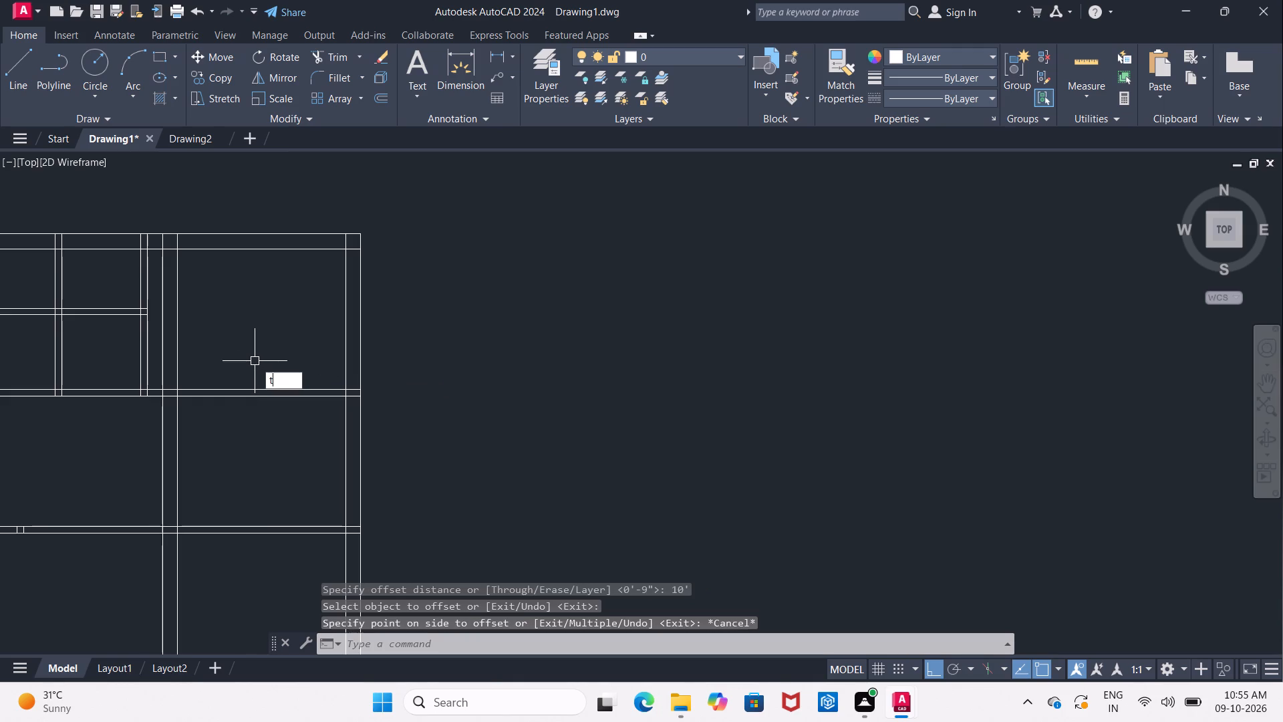
key(Return)
key(Return)
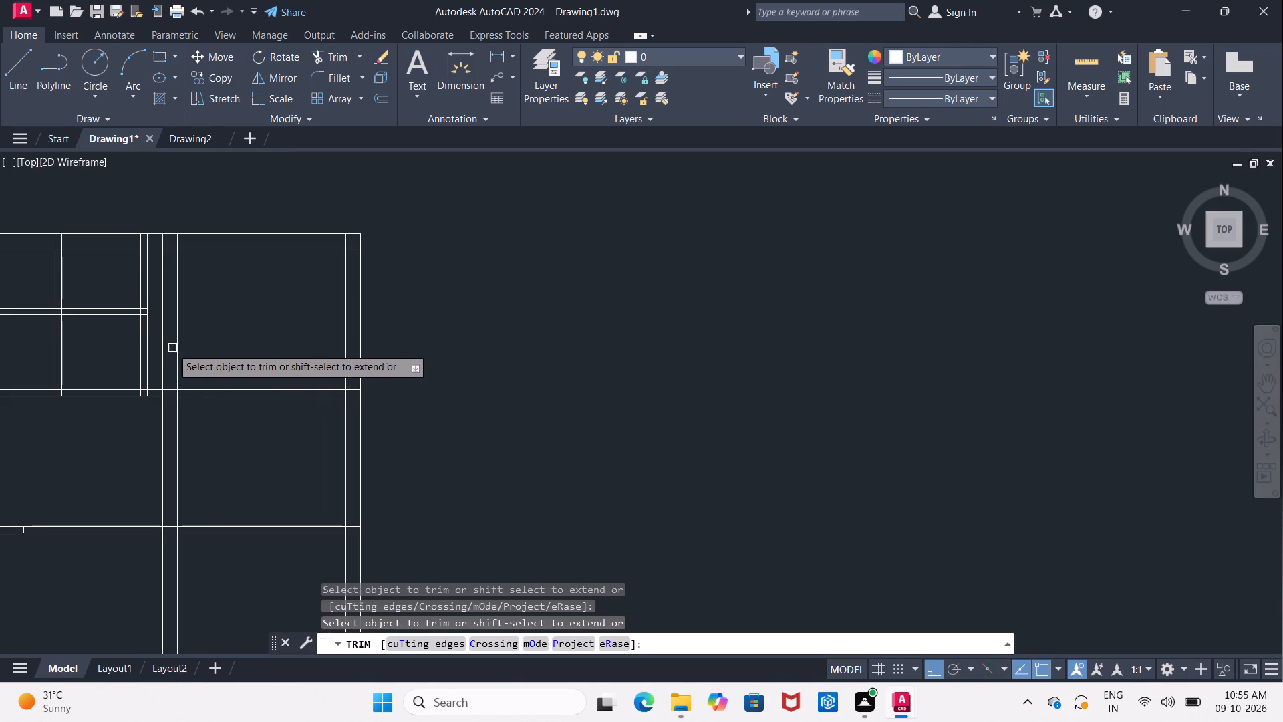
click(160, 352)
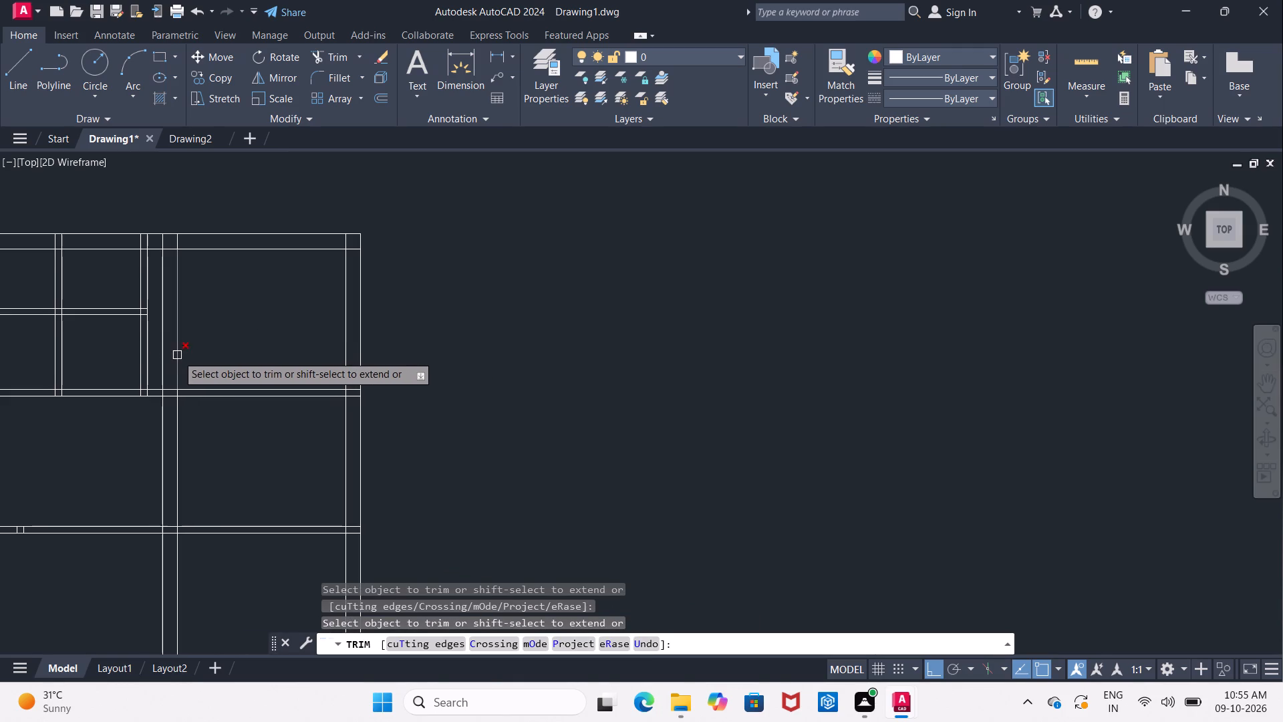
click(177, 355)
drag(158, 360, 206, 355)
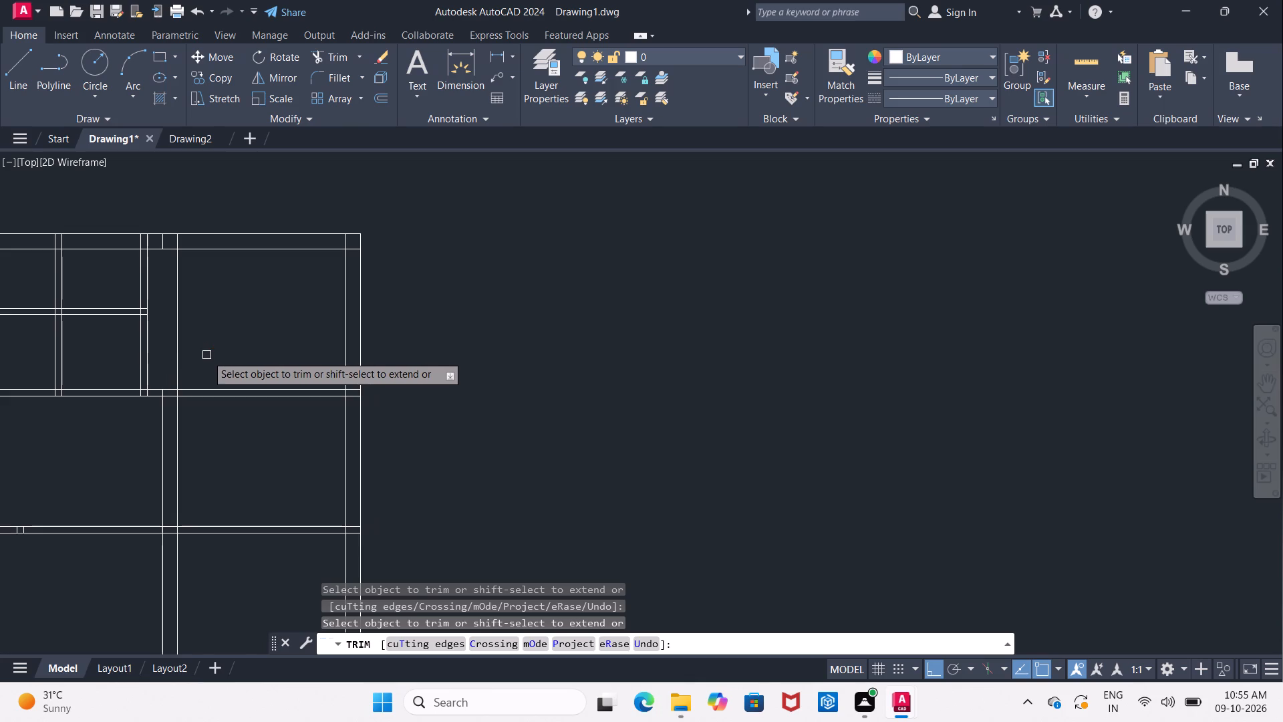
click(179, 362)
Trim the horizontal 4" partition and vertical 9" wall crossing the middle rooms to open them into one large room.
scroll(179, 362, down, 2)
middle_drag(180, 355, 186, 332)
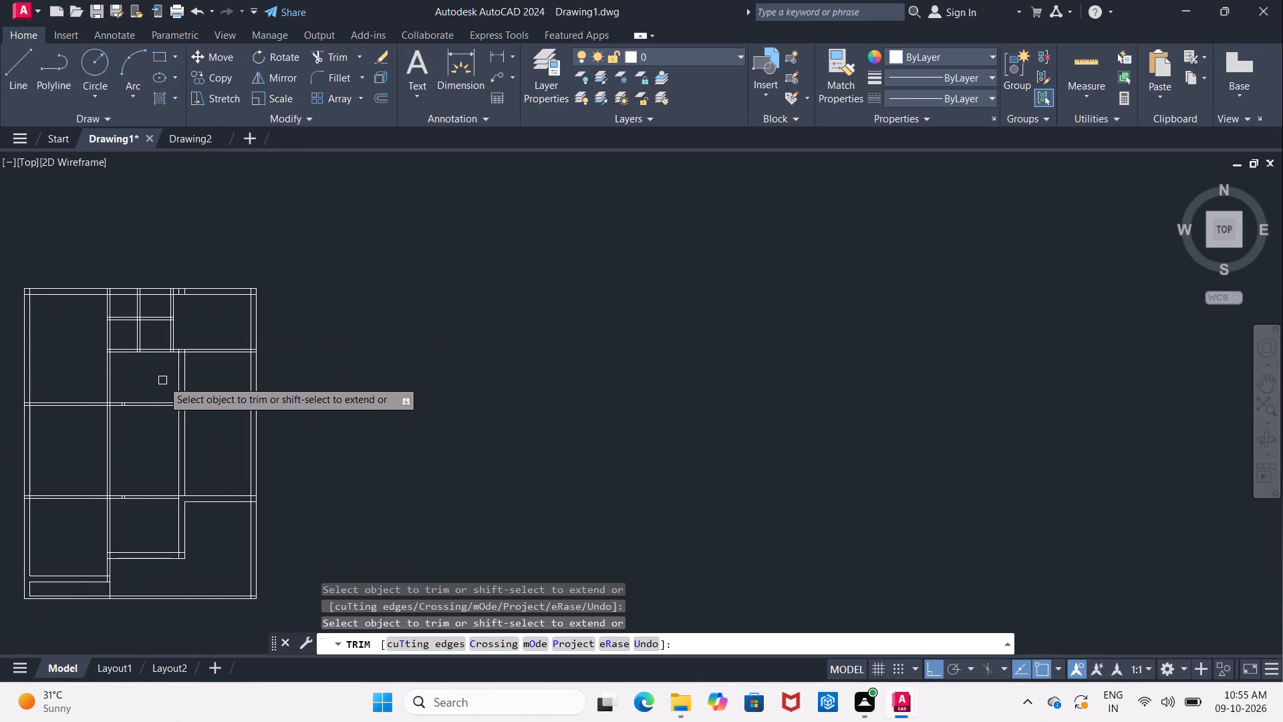
drag(134, 378, 132, 438)
drag(152, 384, 198, 386)
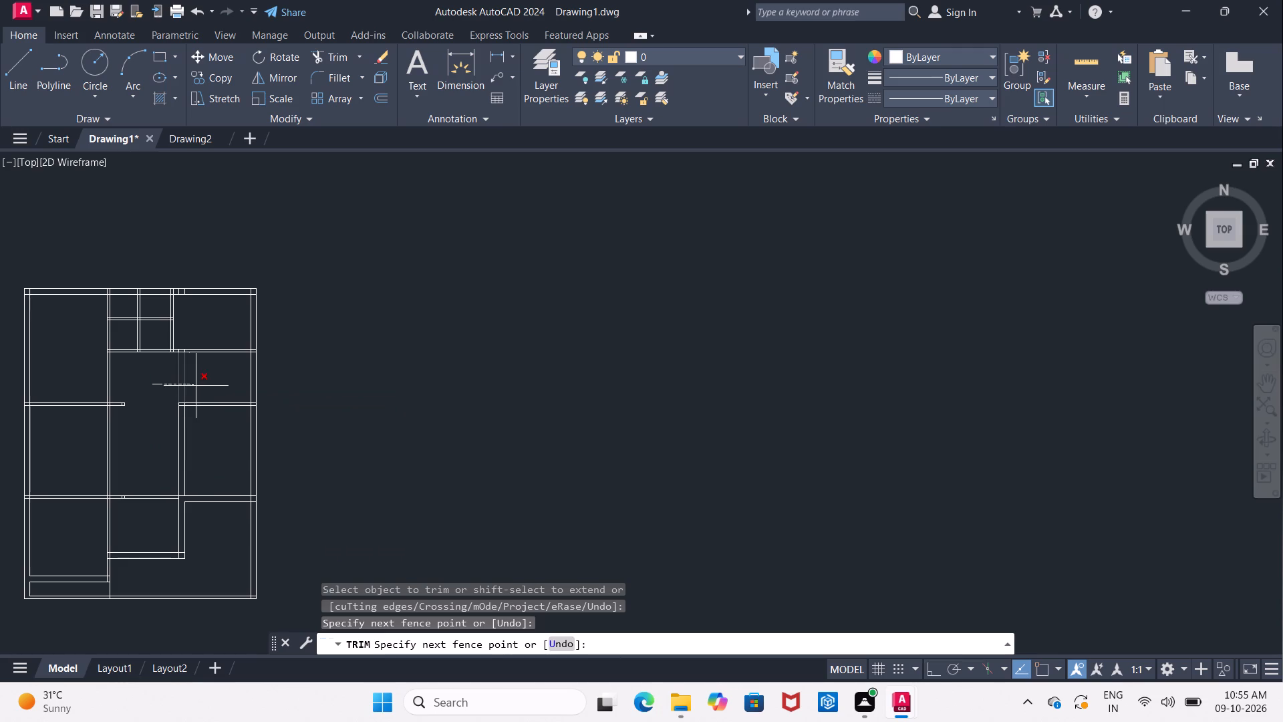
drag(198, 386, 217, 388)
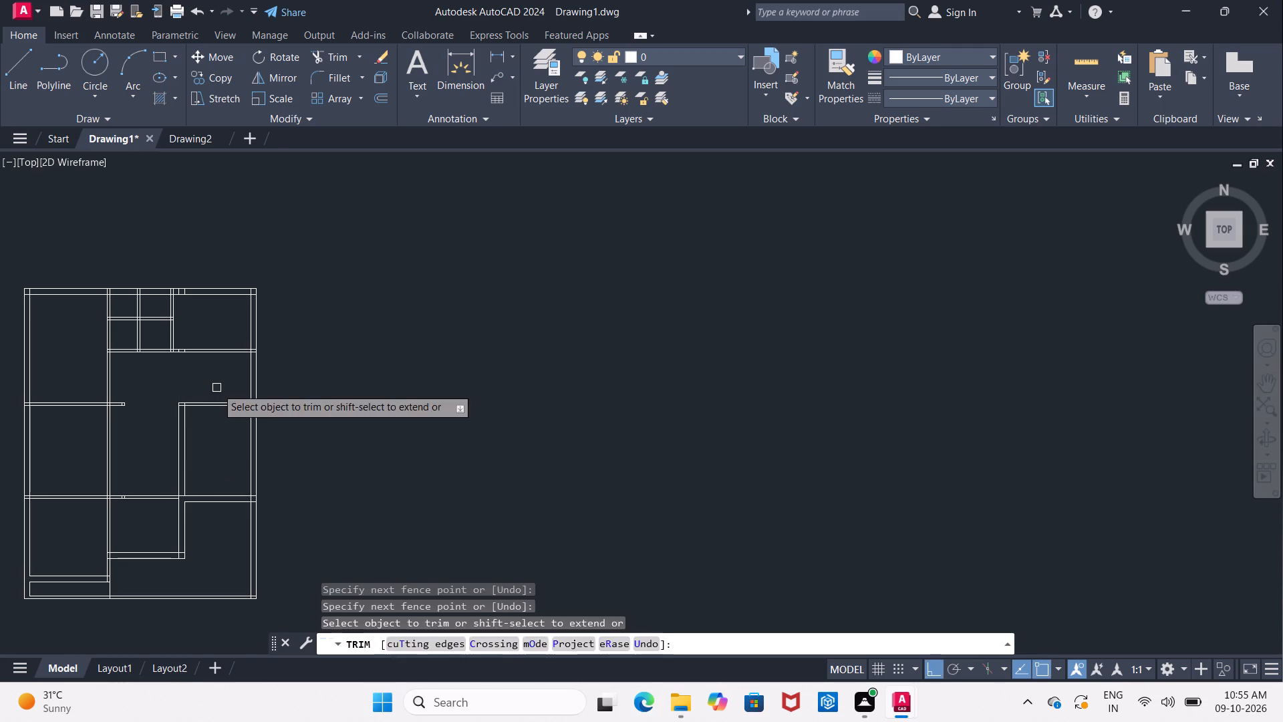
drag(208, 378, 212, 447)
drag(150, 452, 217, 452)
scroll(176, 433, up, 2)
middle_drag(176, 433, 307, 432)
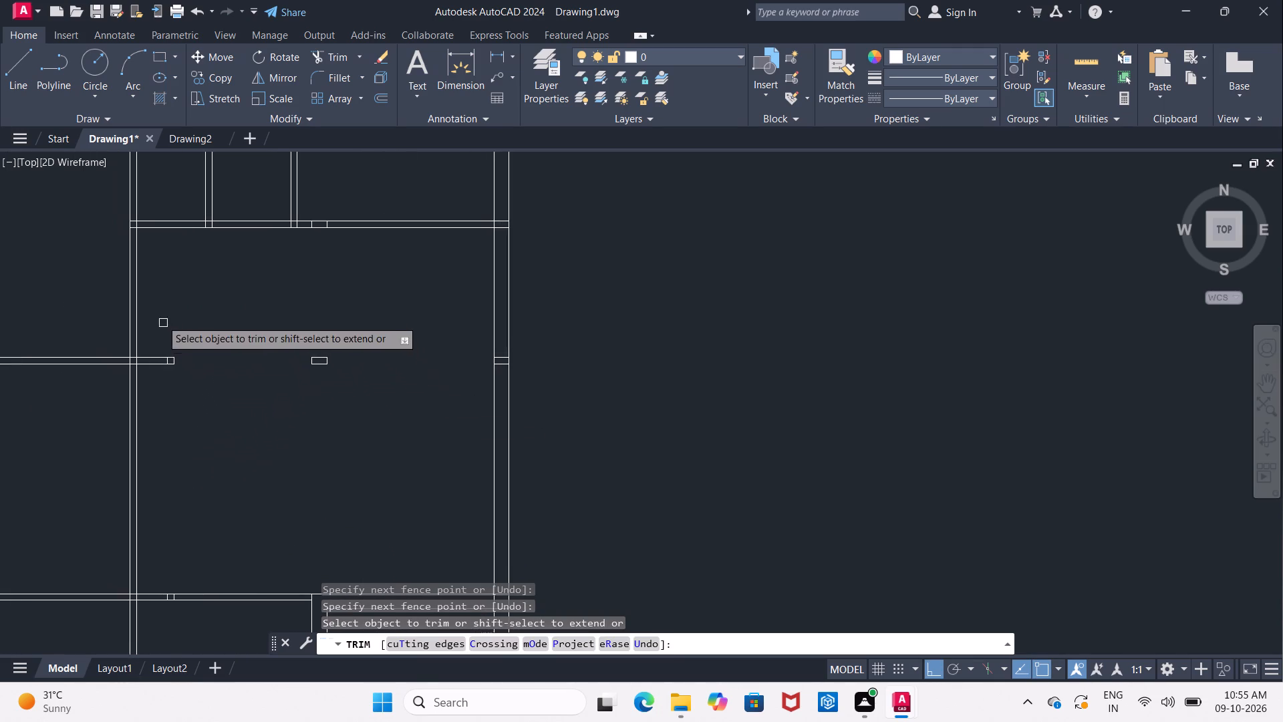
drag(155, 312, 154, 400)
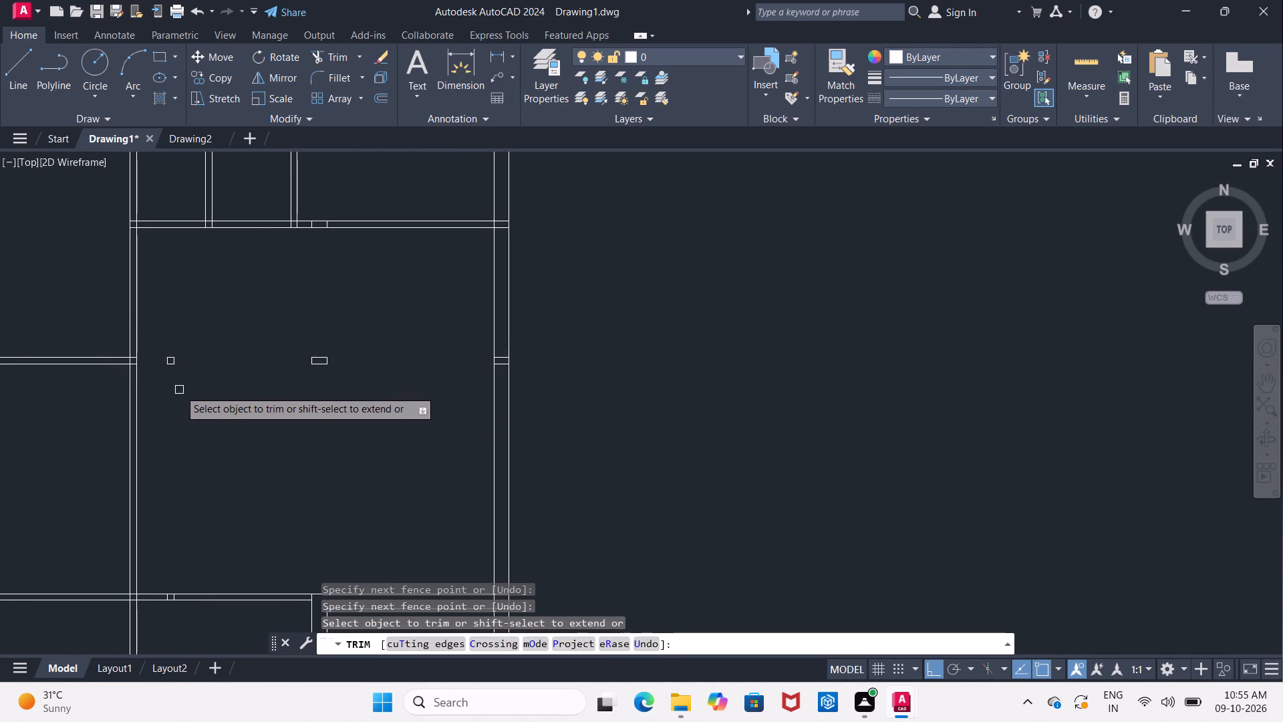
key(Escape)
Erase the leftover wall fragments standing free in the middle of the large open room.
click(174, 364)
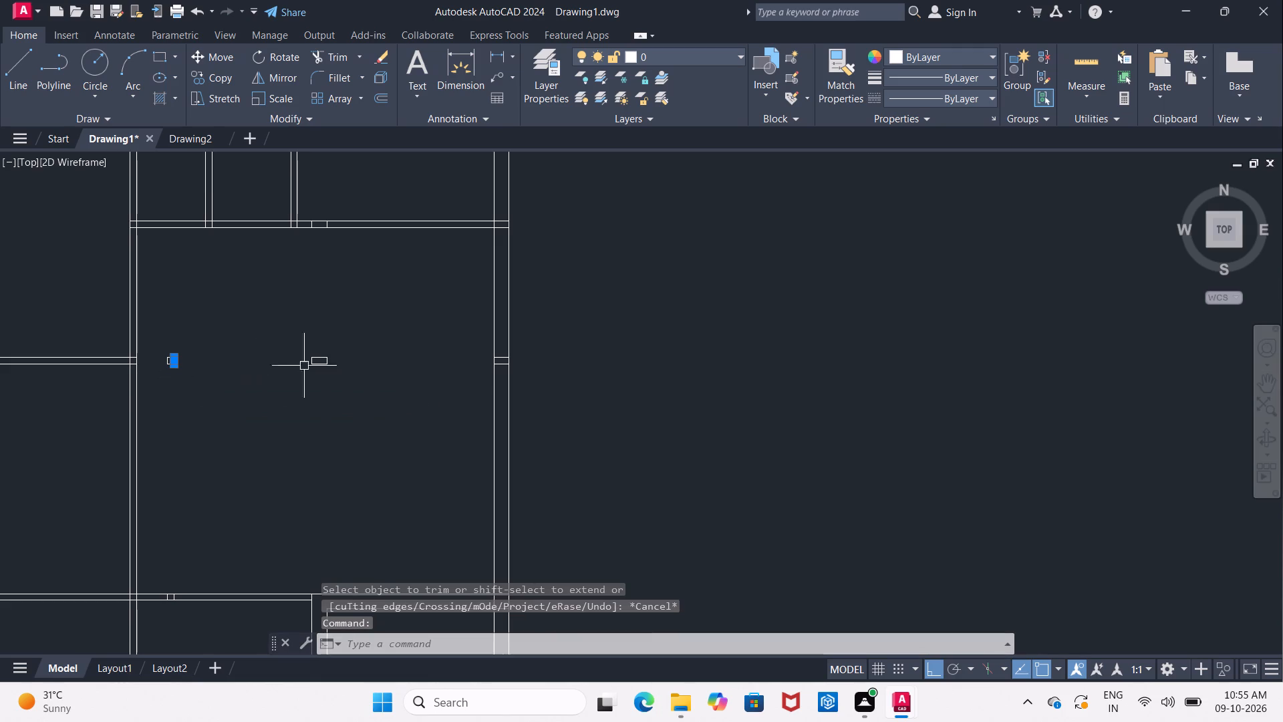
click(313, 363)
key(Delete)
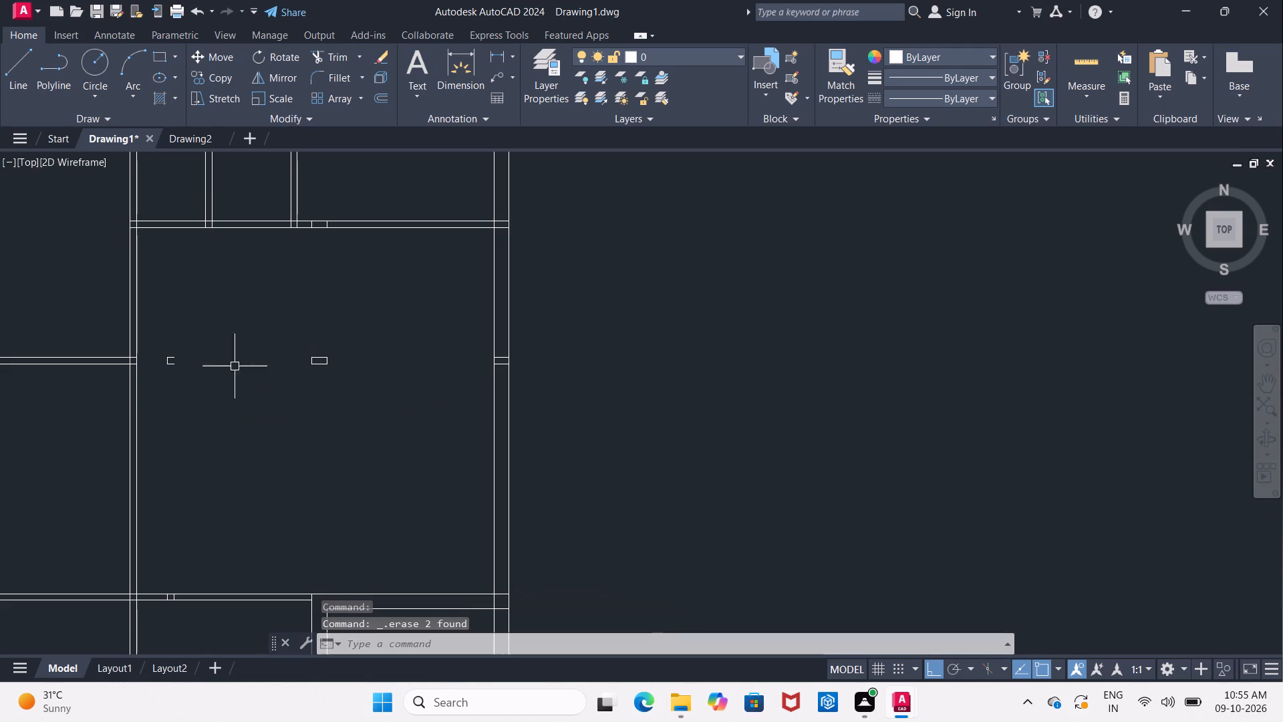
click(158, 339)
click(361, 394)
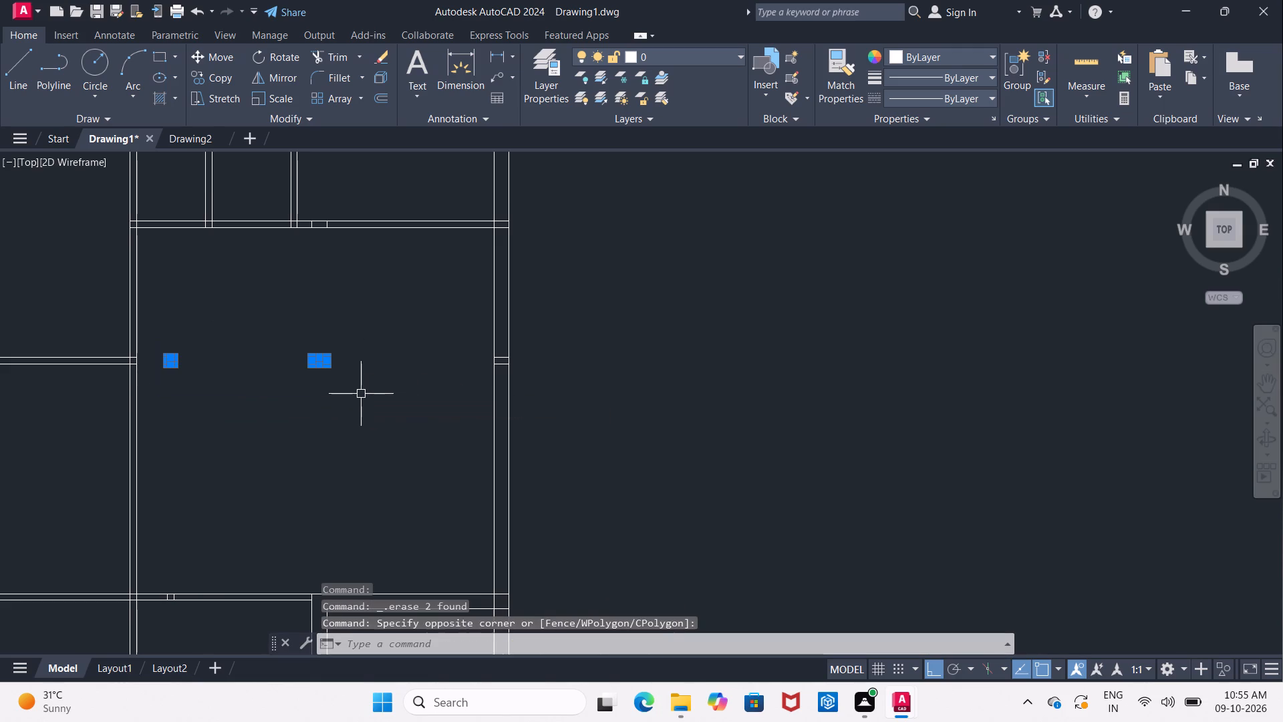
key(Delete)
Erase the leftover vertical stub lines, including duplicates, inside the horizontal 4" wall below the upper-right room.
scroll(335, 221, up, 1)
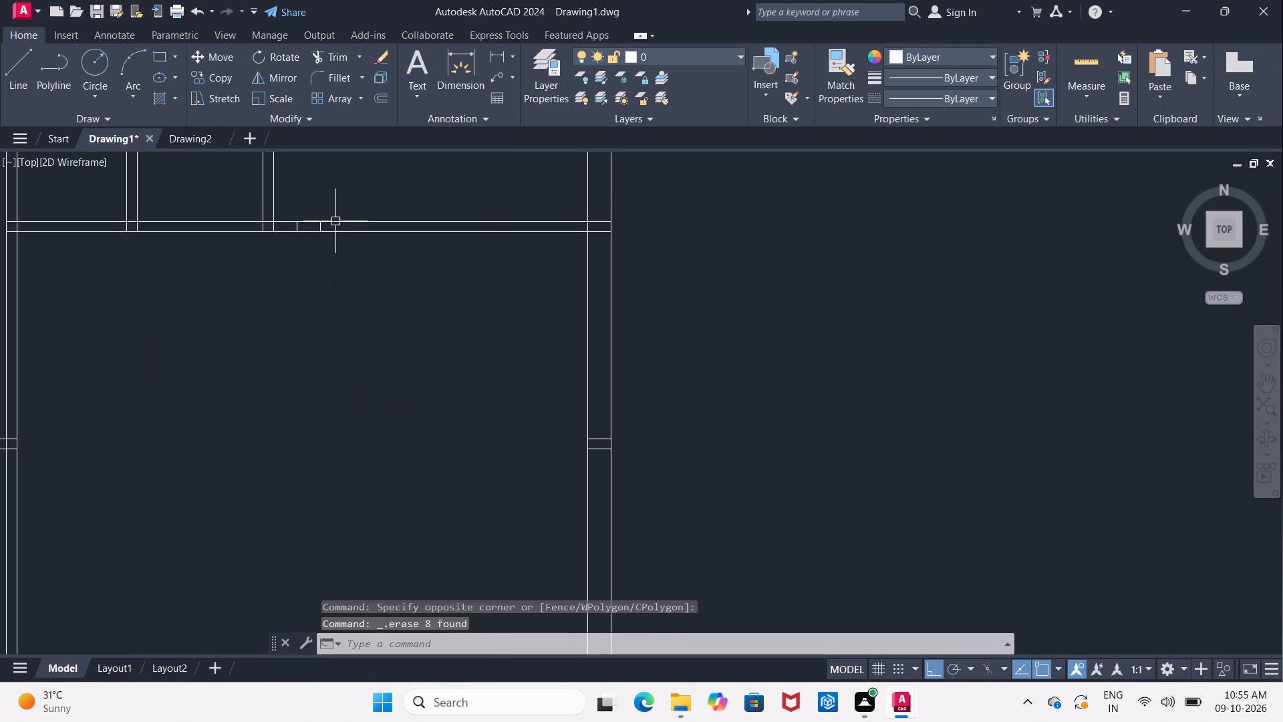
scroll(332, 193, up, 2)
middle_drag(317, 203, 309, 219)
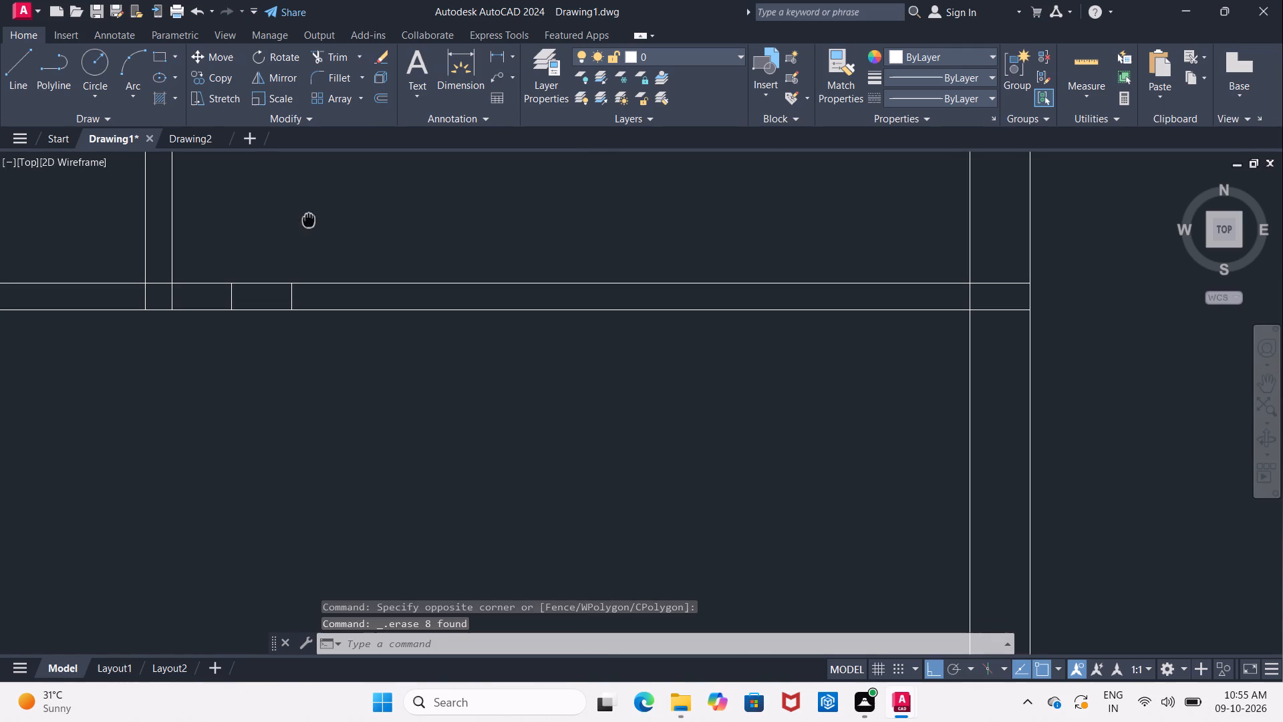
key(Escape)
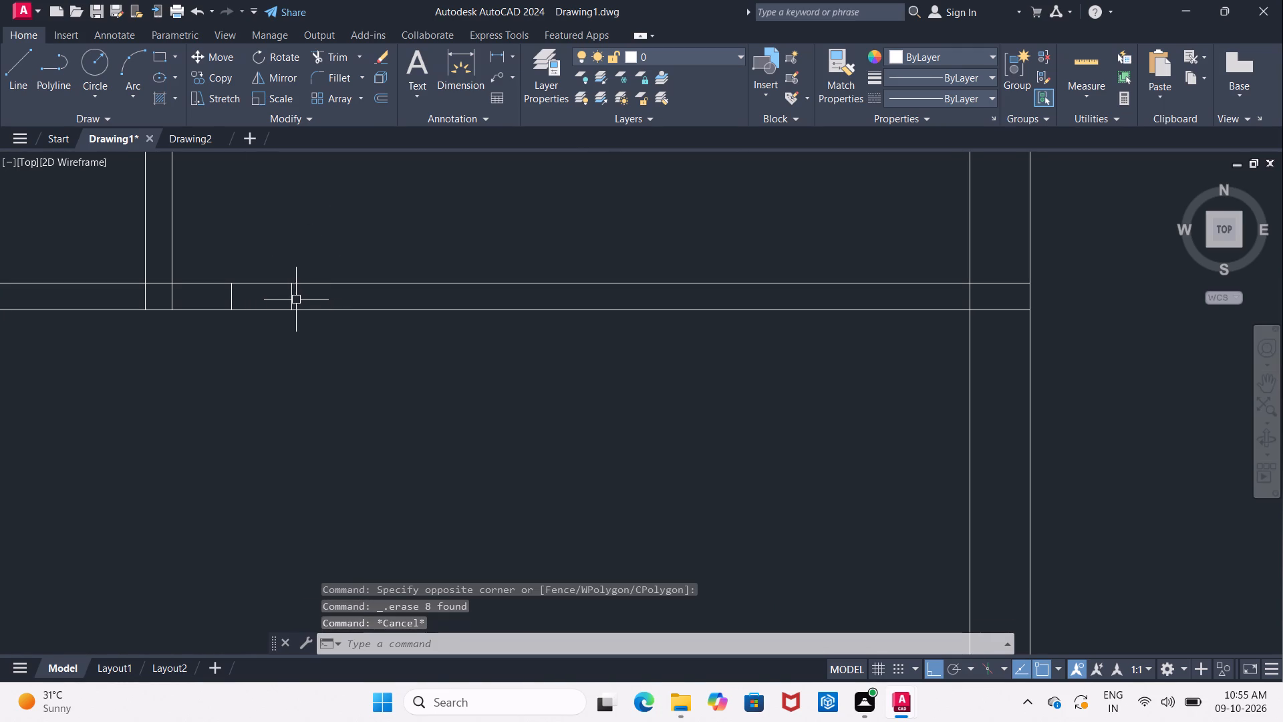
click(293, 298)
click(230, 304)
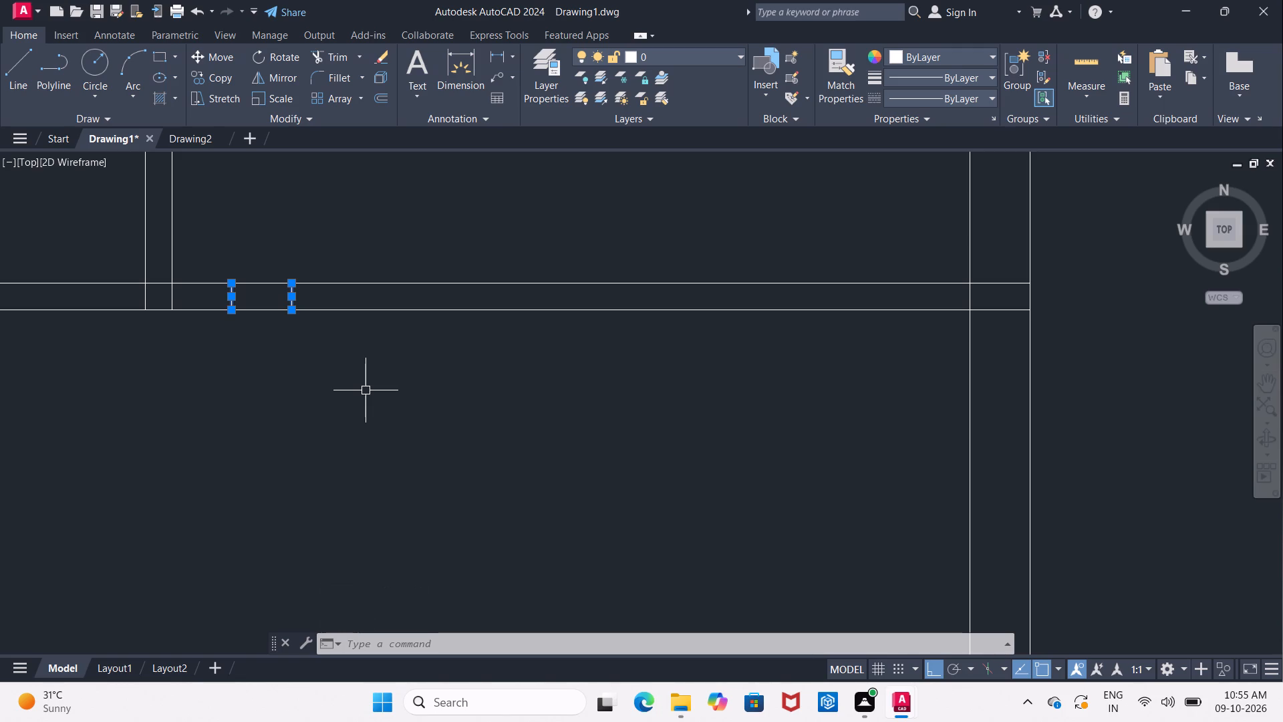
key(Delete)
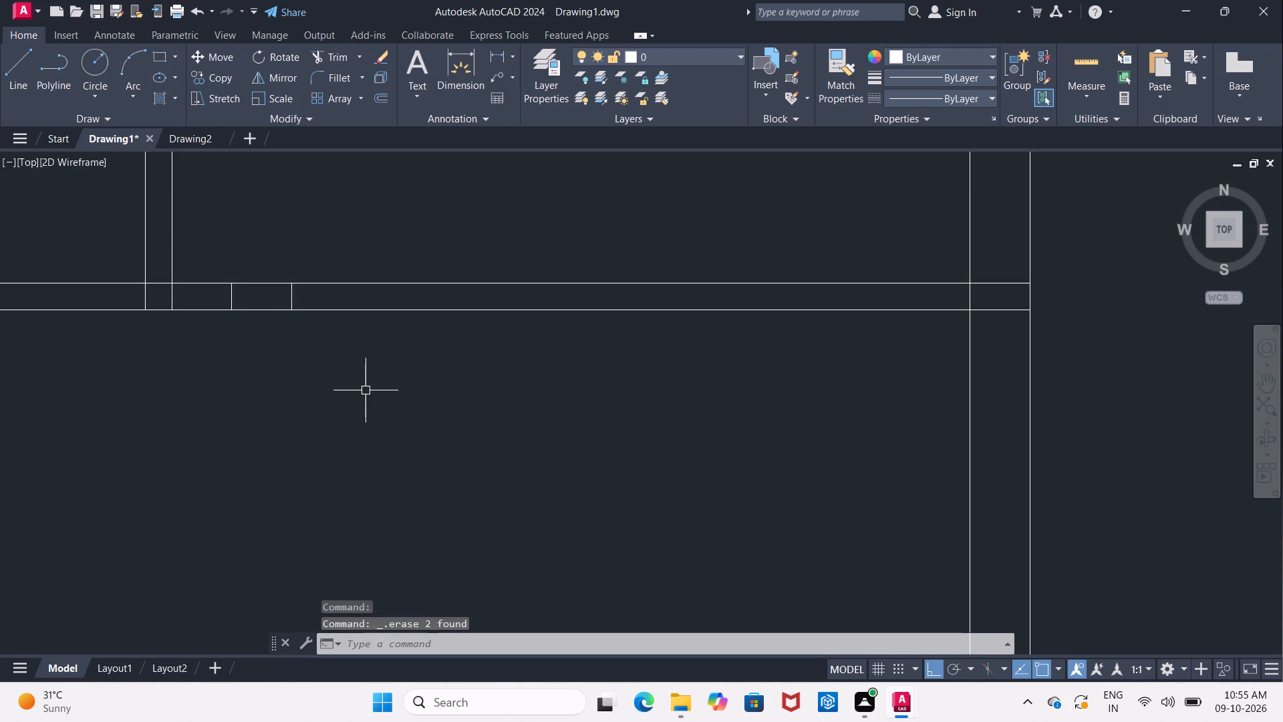
click(230, 301)
click(293, 302)
key(Delete)
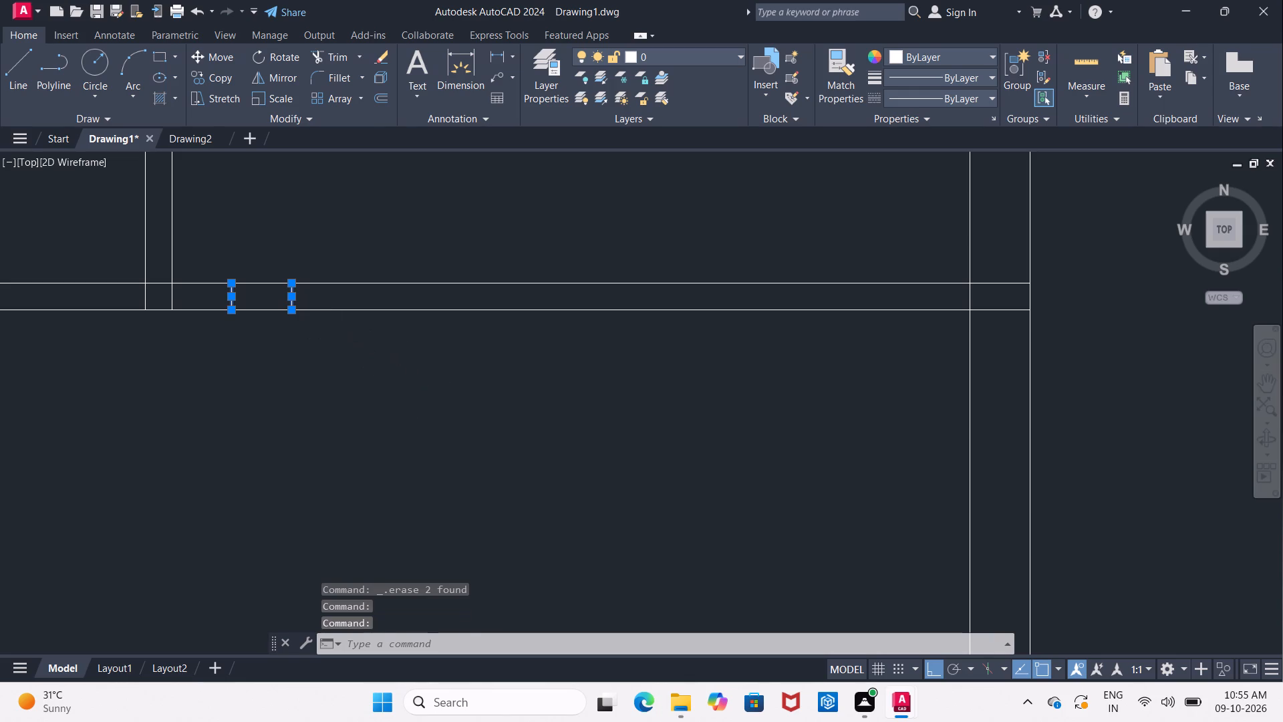
Erase the leftover vertical stub lines, including duplicates, inside the top exterior wall above the upper-right room.
scroll(419, 386, down, 6)
scroll(420, 354, up, 1)
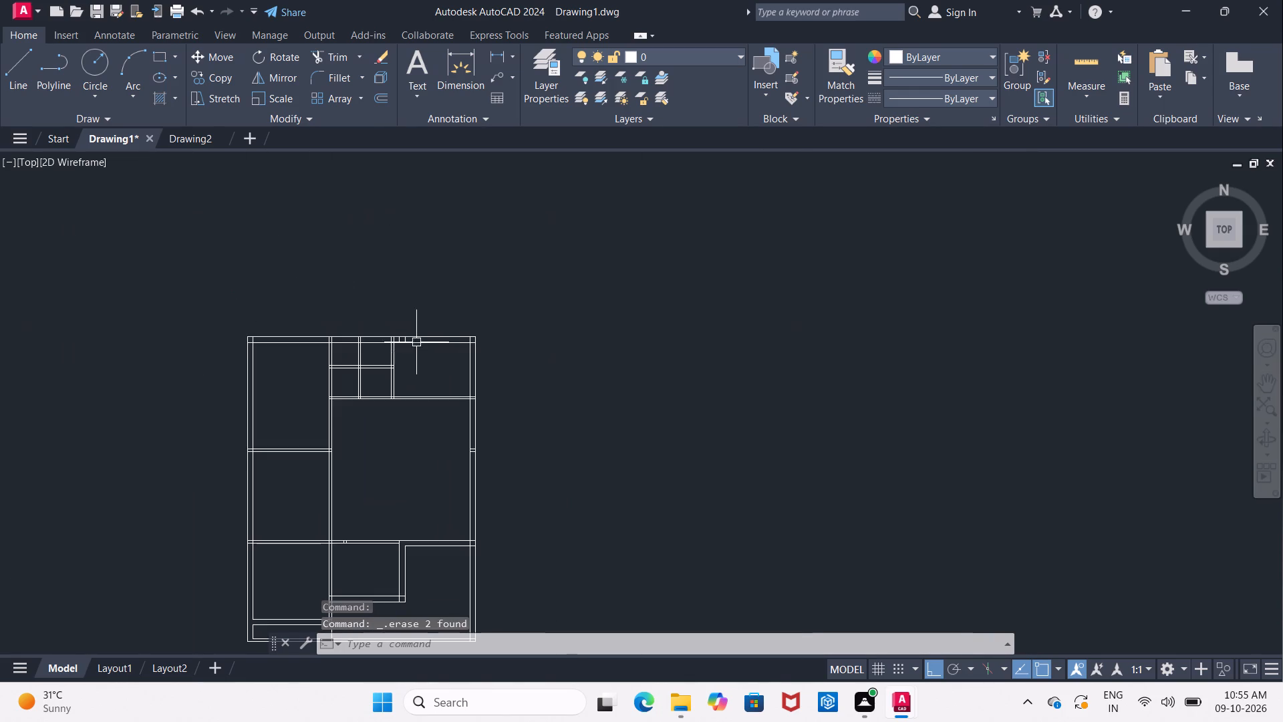
scroll(415, 338, up, 4)
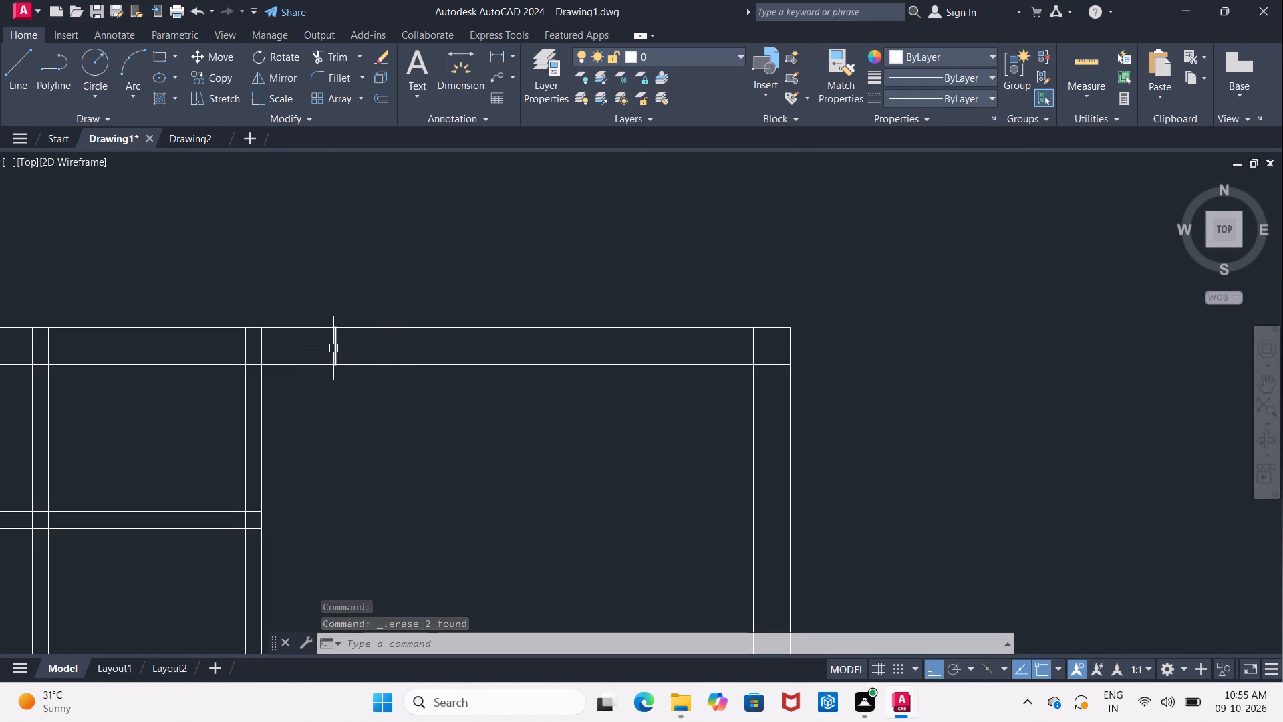
click(333, 348)
click(299, 351)
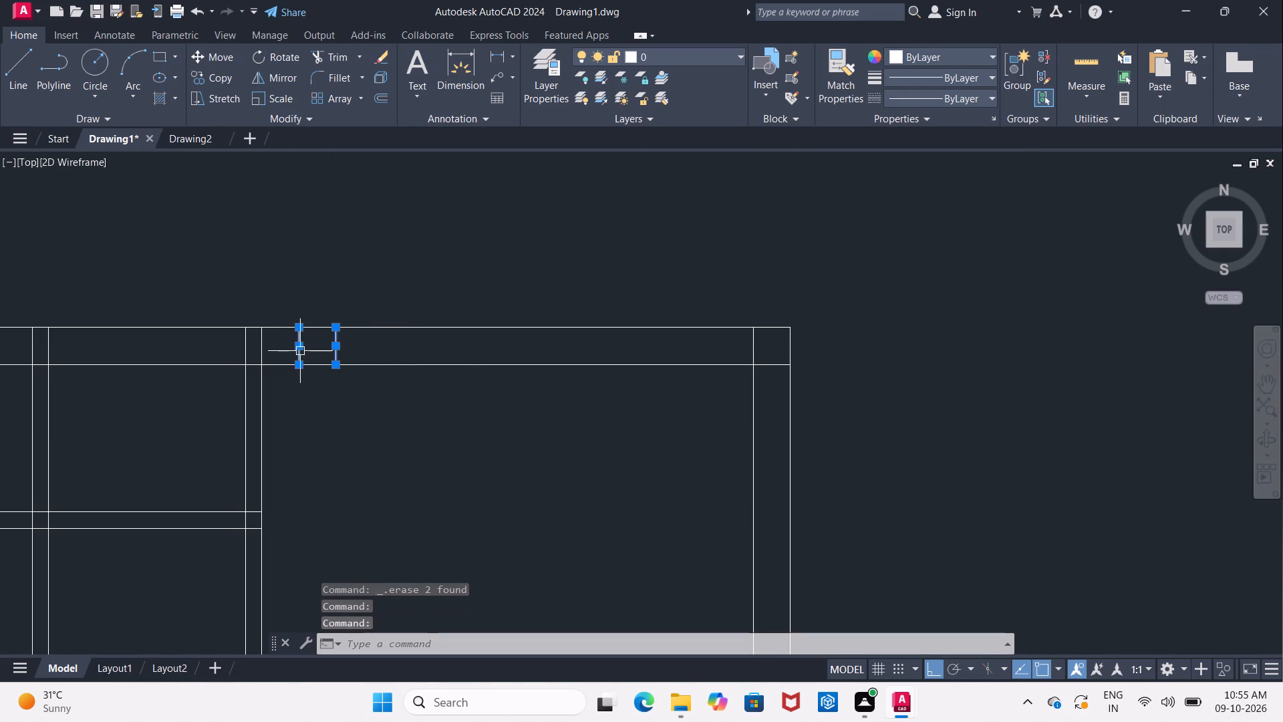
key(Delete)
click(340, 347)
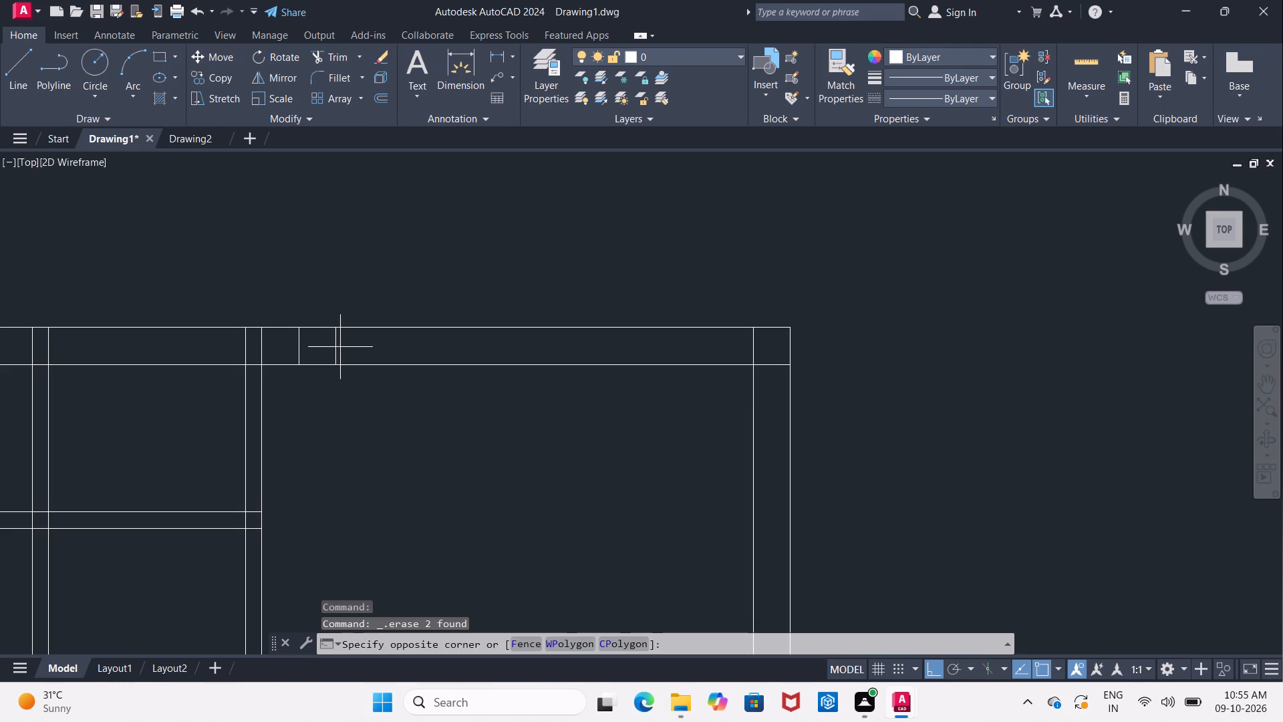
click(329, 352)
click(296, 349)
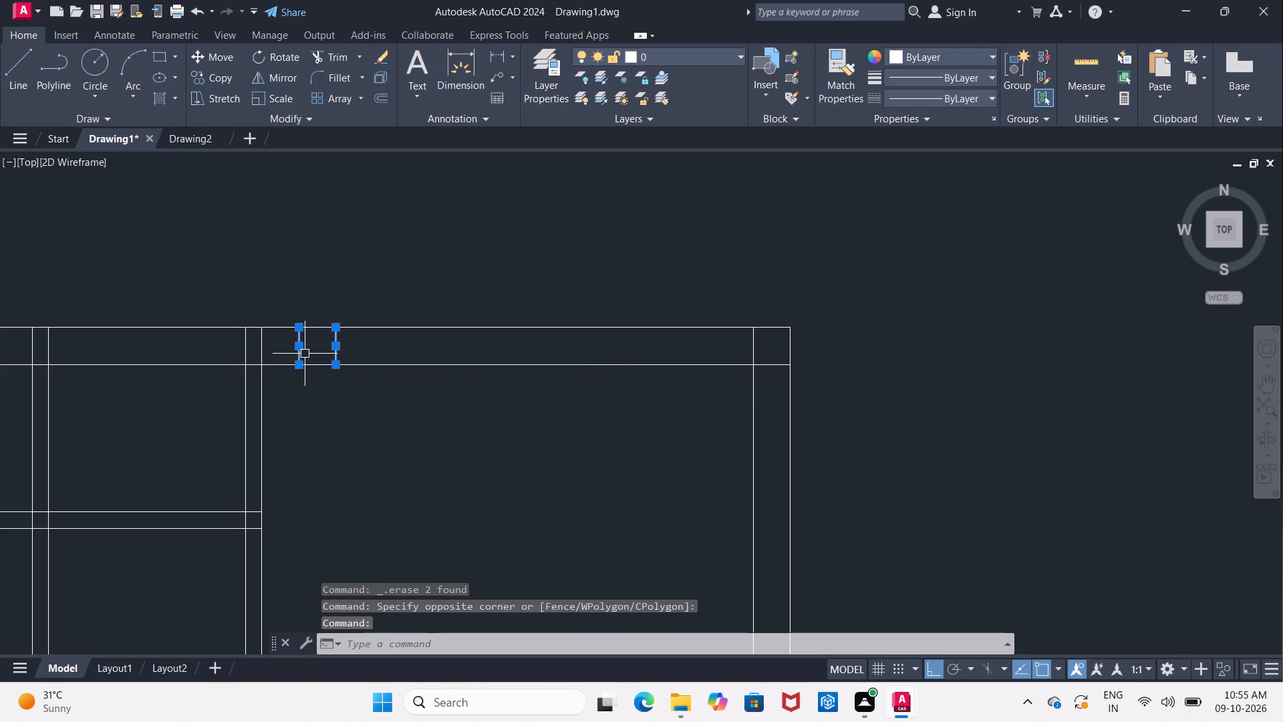
key(Delete)
Trim the two vertical partitions' line ends inside the top exterior wall and open the inner wall line across the middle partition.
scroll(347, 409, down, 2)
middle_drag(383, 422, 402, 412)
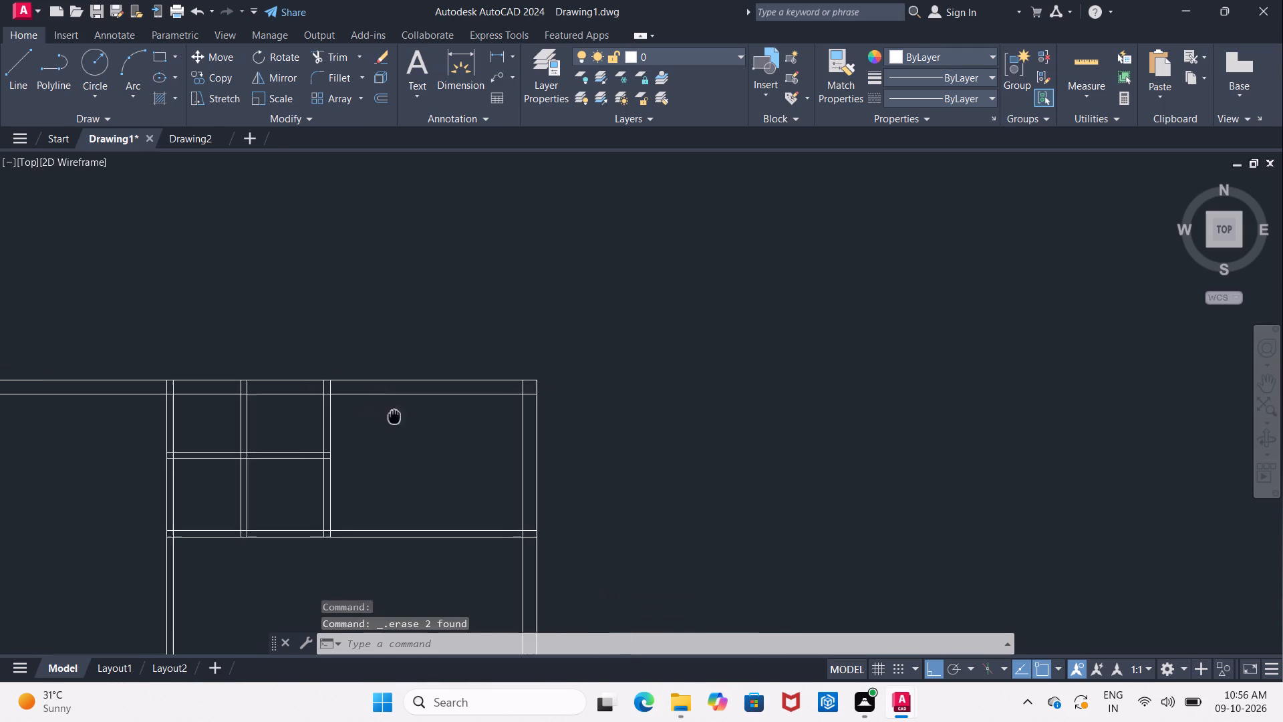
middle_drag(402, 412, 454, 400)
text(tr)
key(Return)
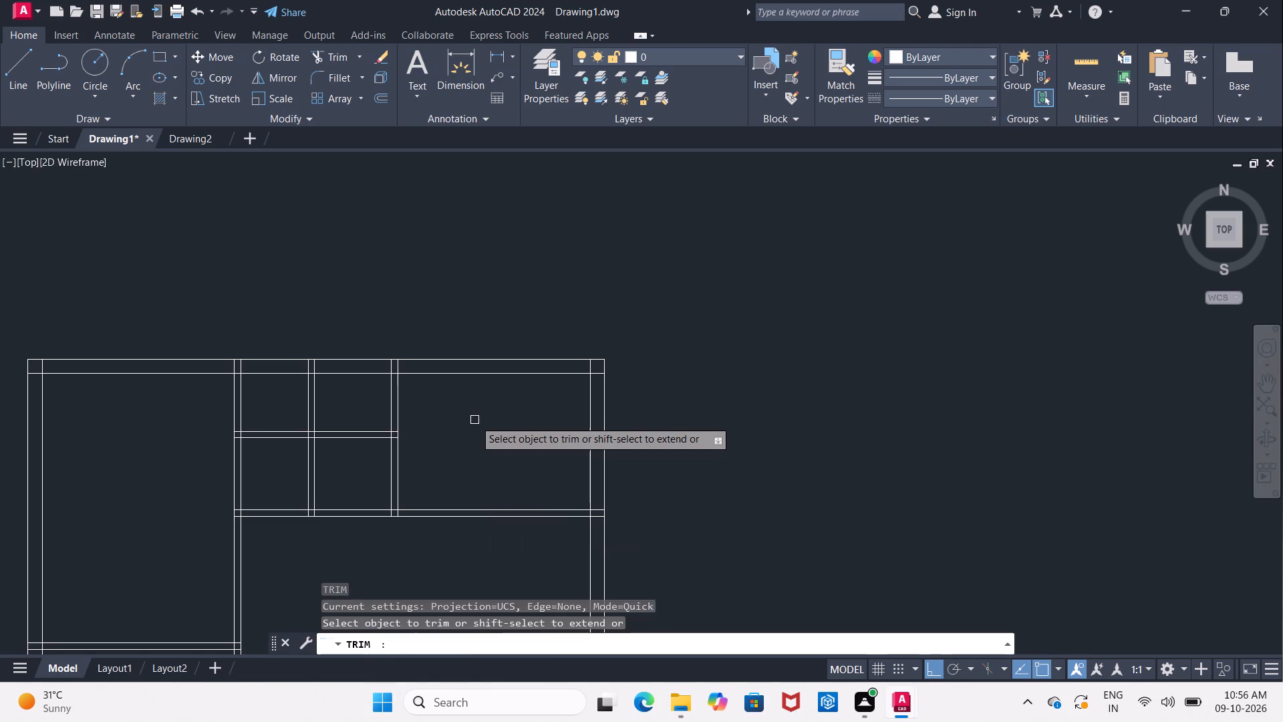
key(Return)
scroll(318, 396, up, 2)
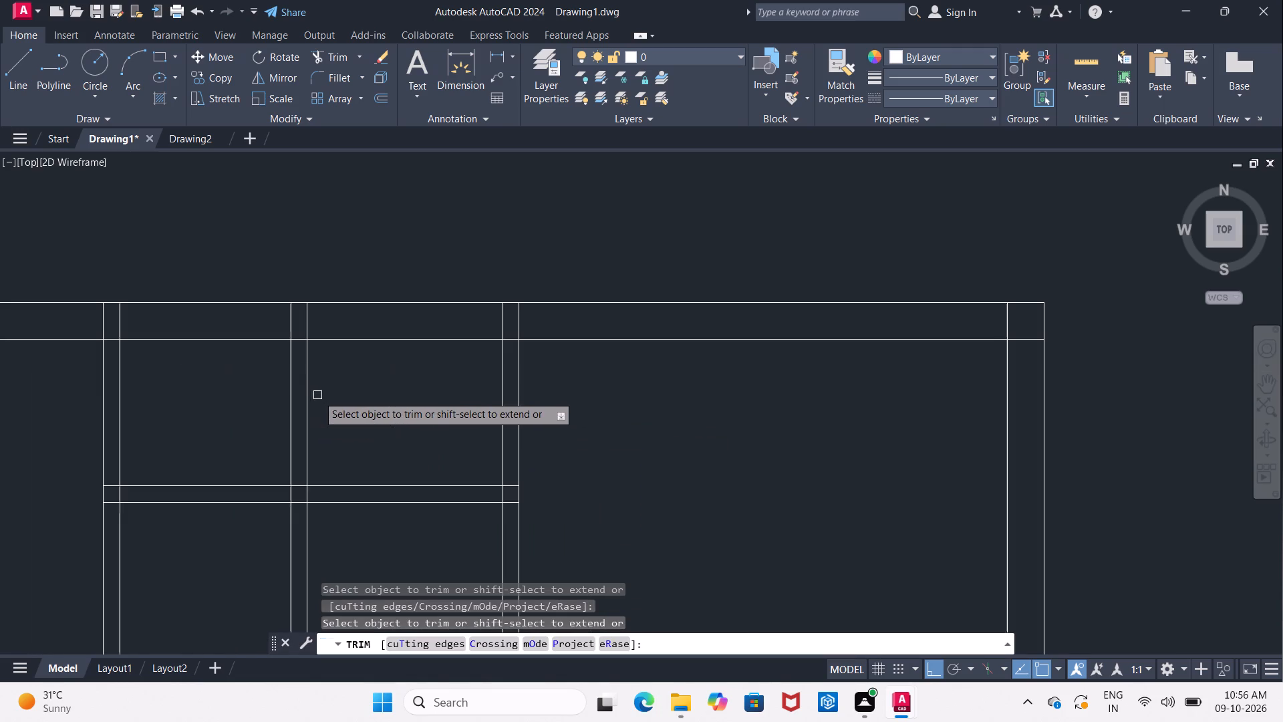
click(298, 339)
drag(260, 323, 298, 326)
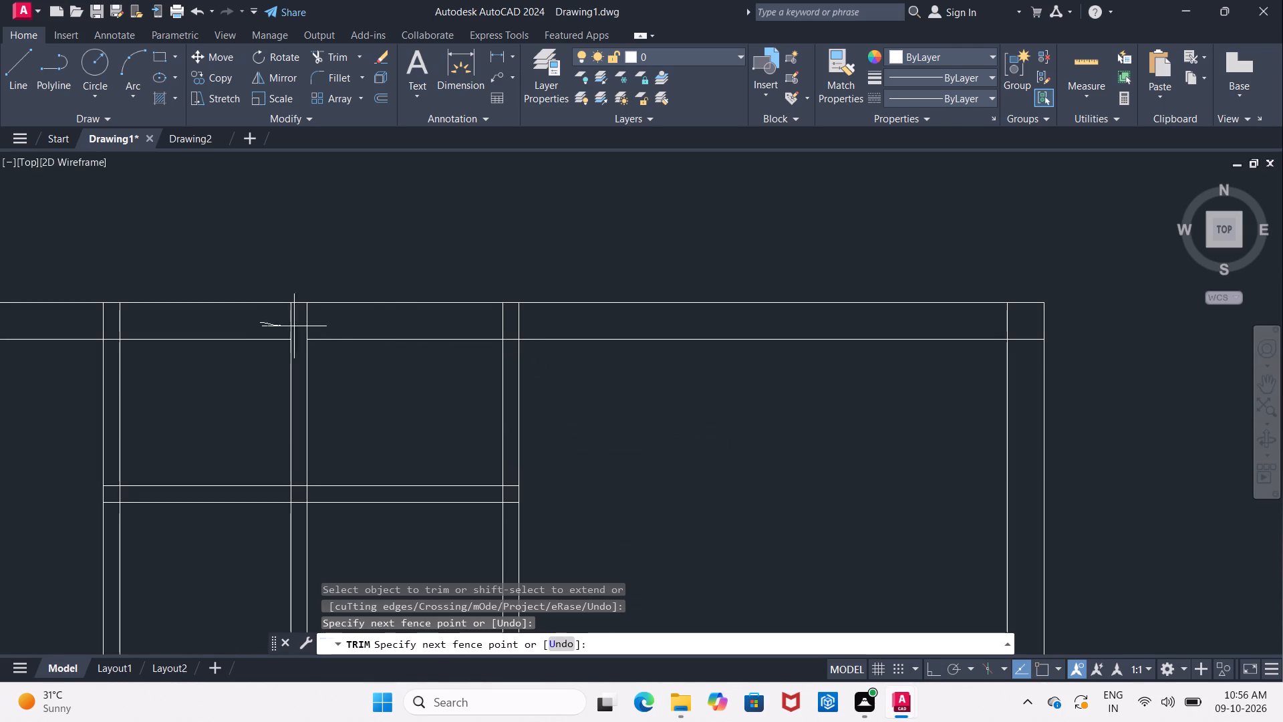
drag(298, 326, 538, 324)
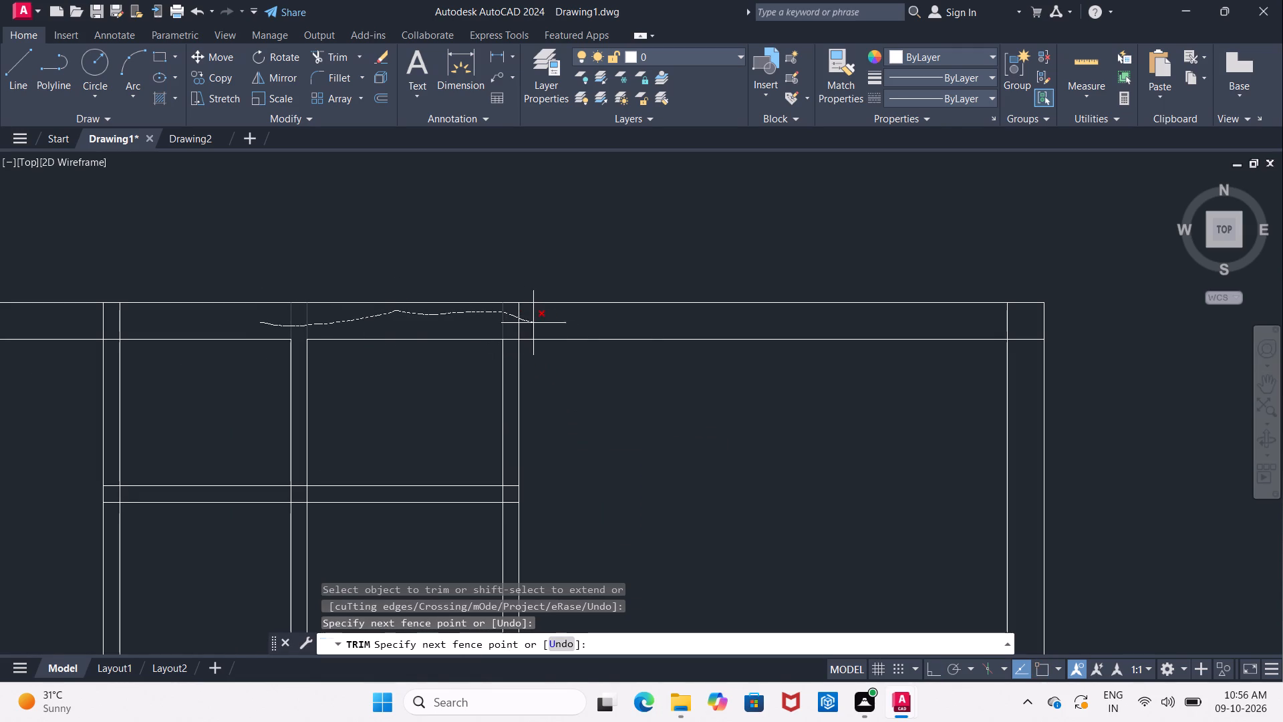
drag(538, 324, 1006, 313)
Trim the overlapping inner wall lines at the plan's upper-right exterior corner, undoing the stray cut to the outer line.
drag(1044, 308, 1044, 315)
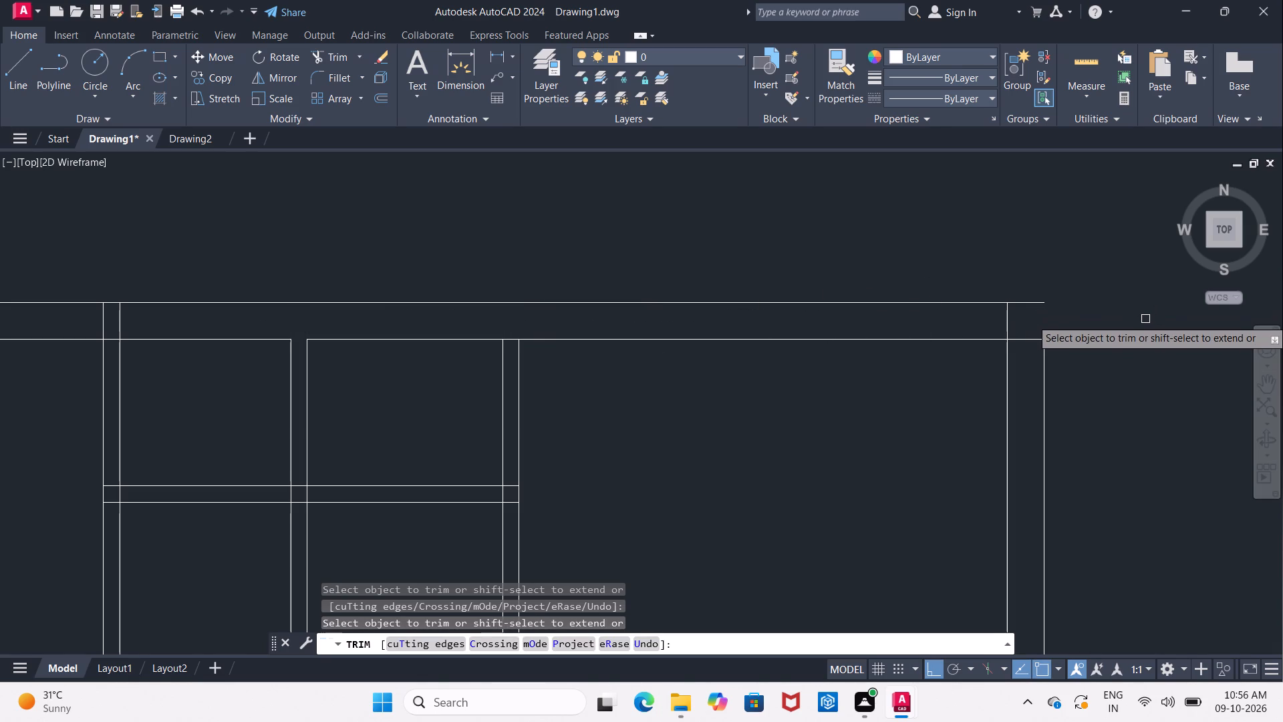
key(ctrl+z)
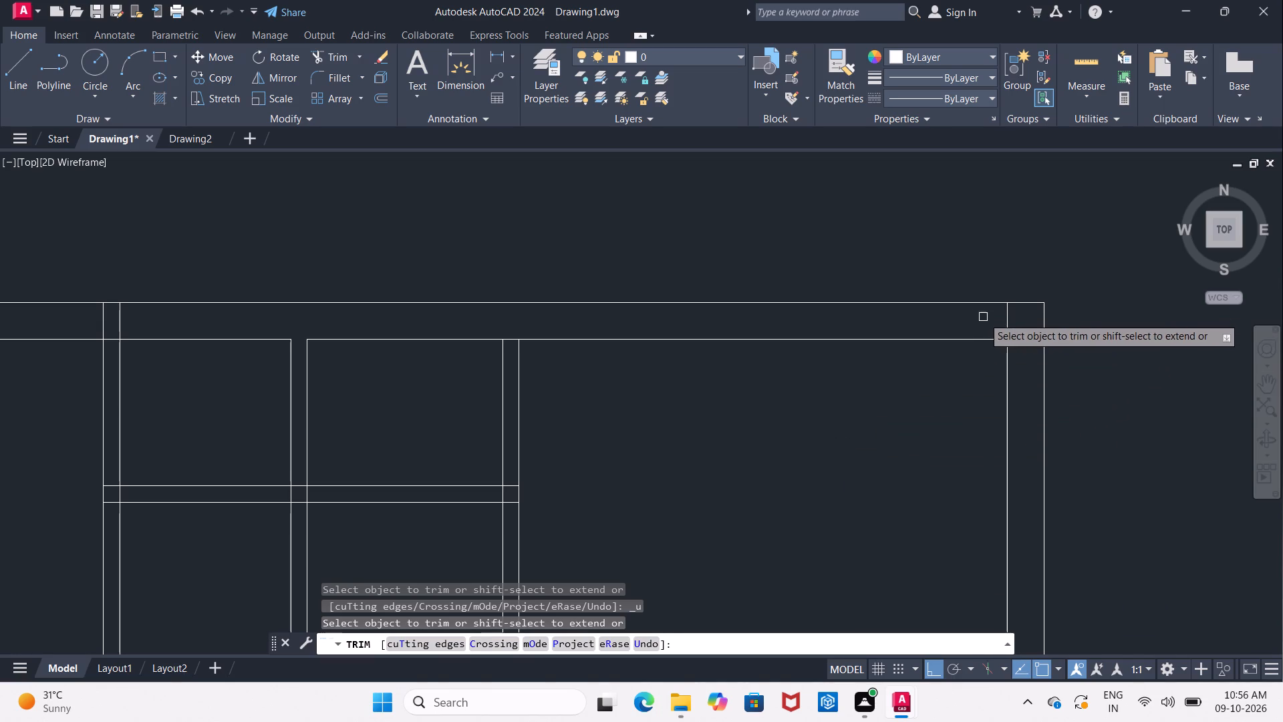
drag(983, 317, 1030, 354)
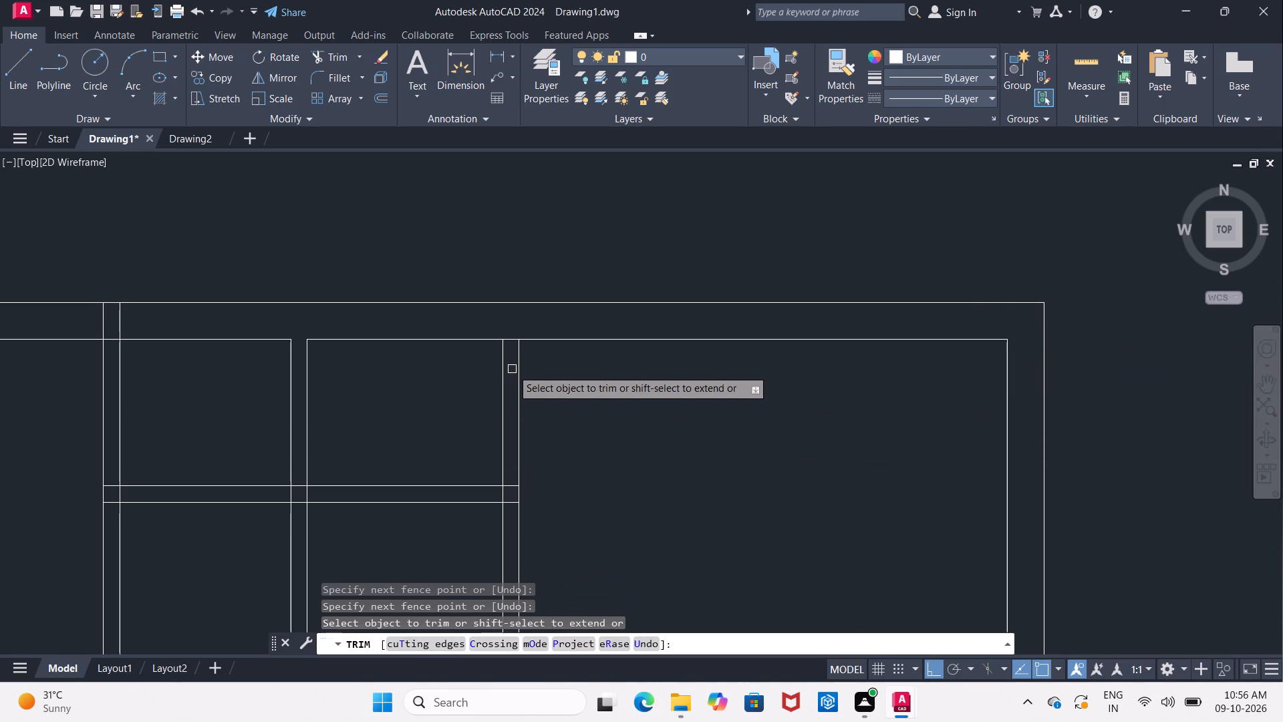
Trim the top wall's inner line where the partition beside the upper-right room joins it.
scroll(512, 369, up, 2)
click(506, 295)
scroll(506, 295, down, 5)
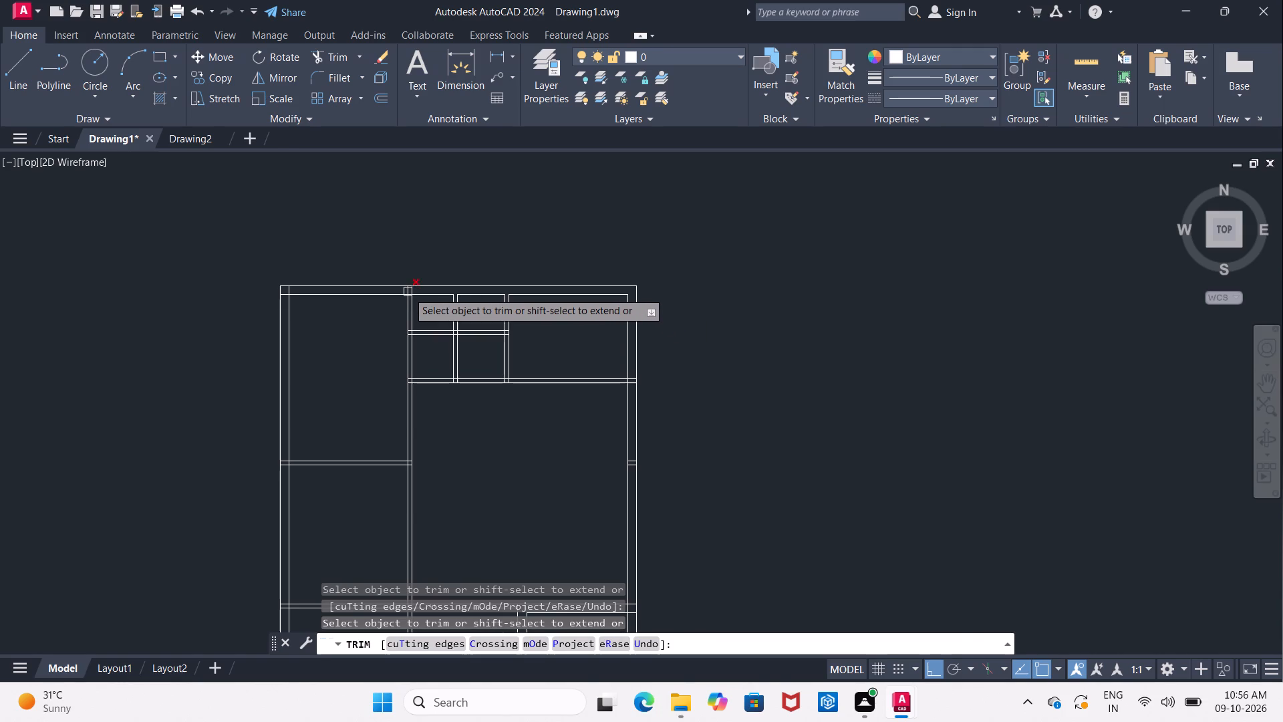
scroll(408, 291, up, 2)
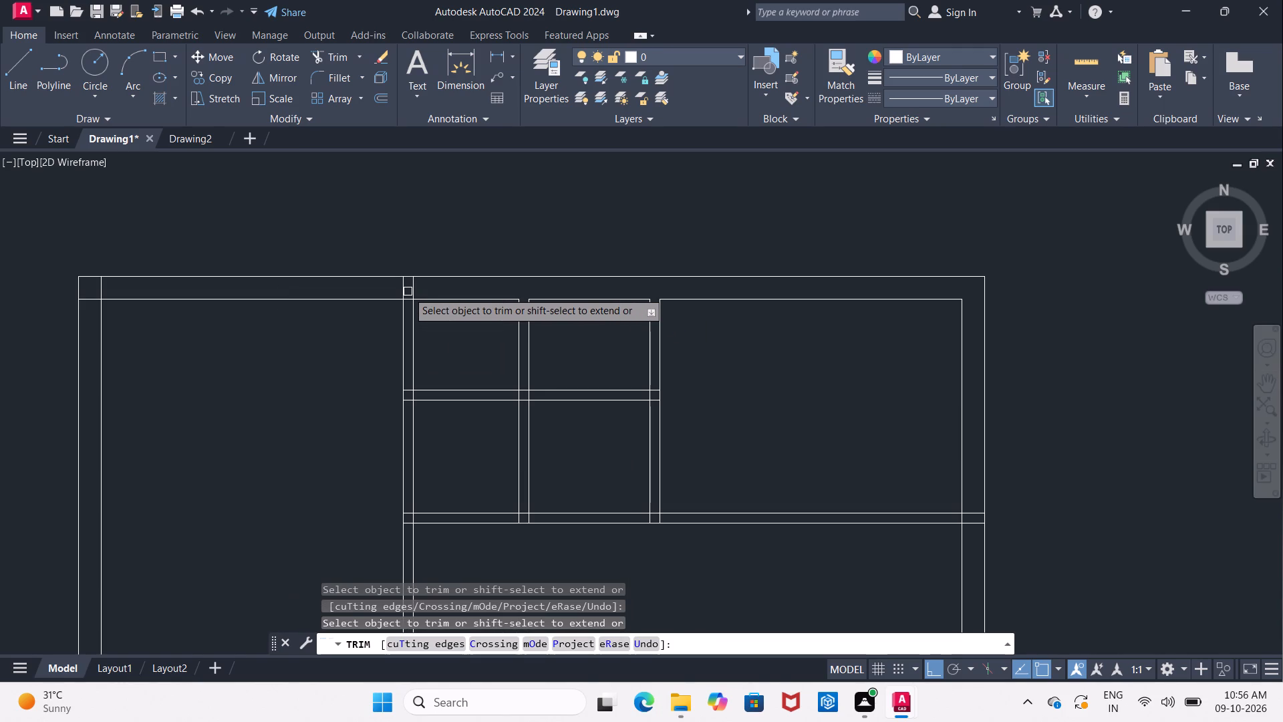
scroll(410, 294, up, 2)
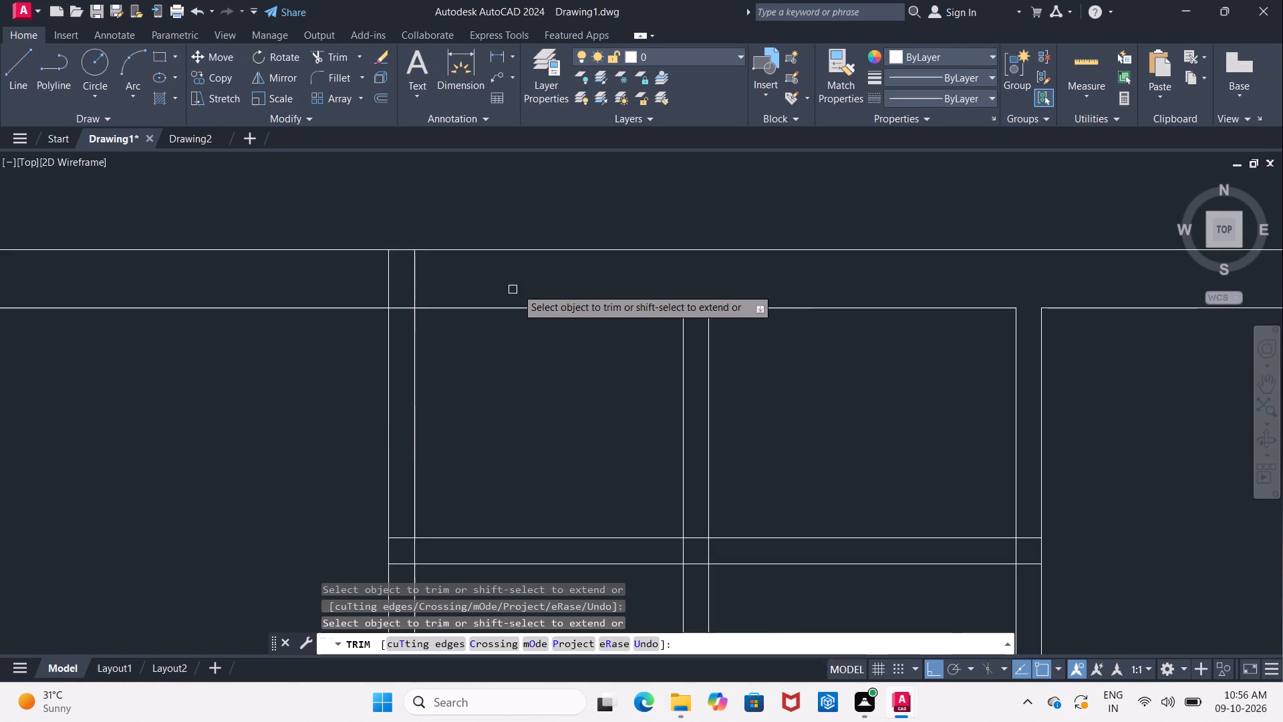
key(Escape)
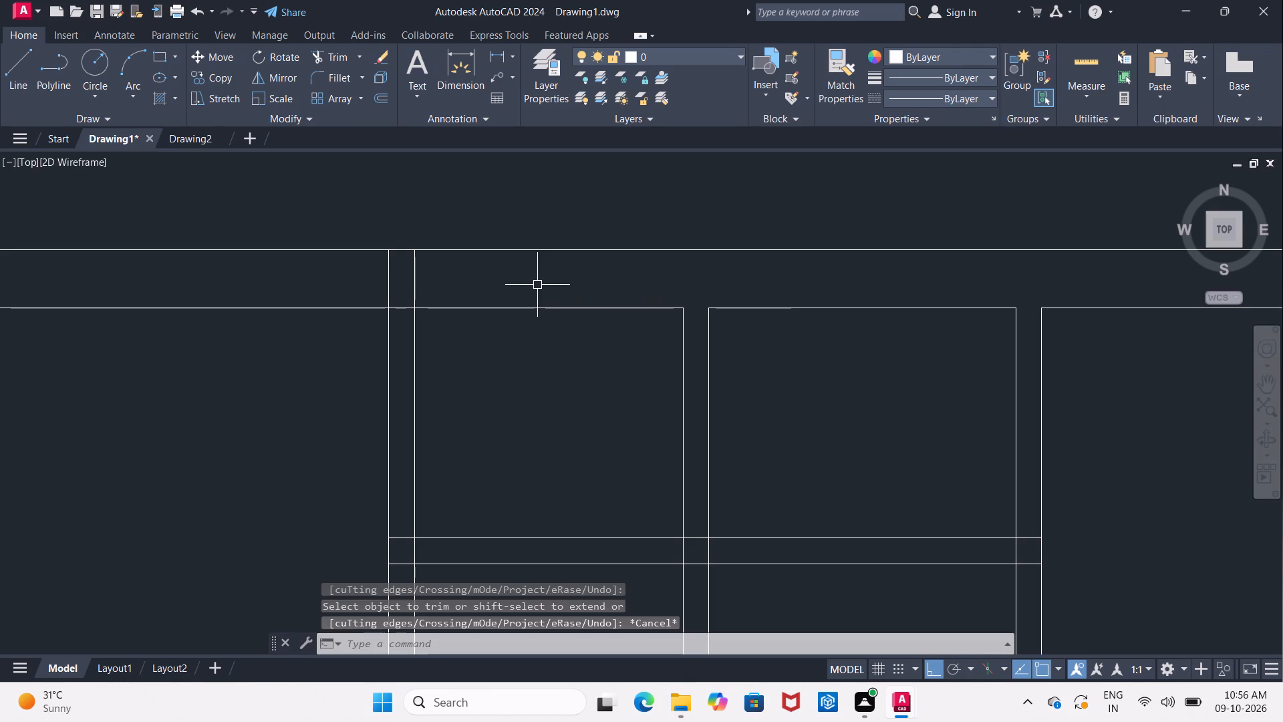
Offset the top exterior wall's outer line 4" inward.
key(o)
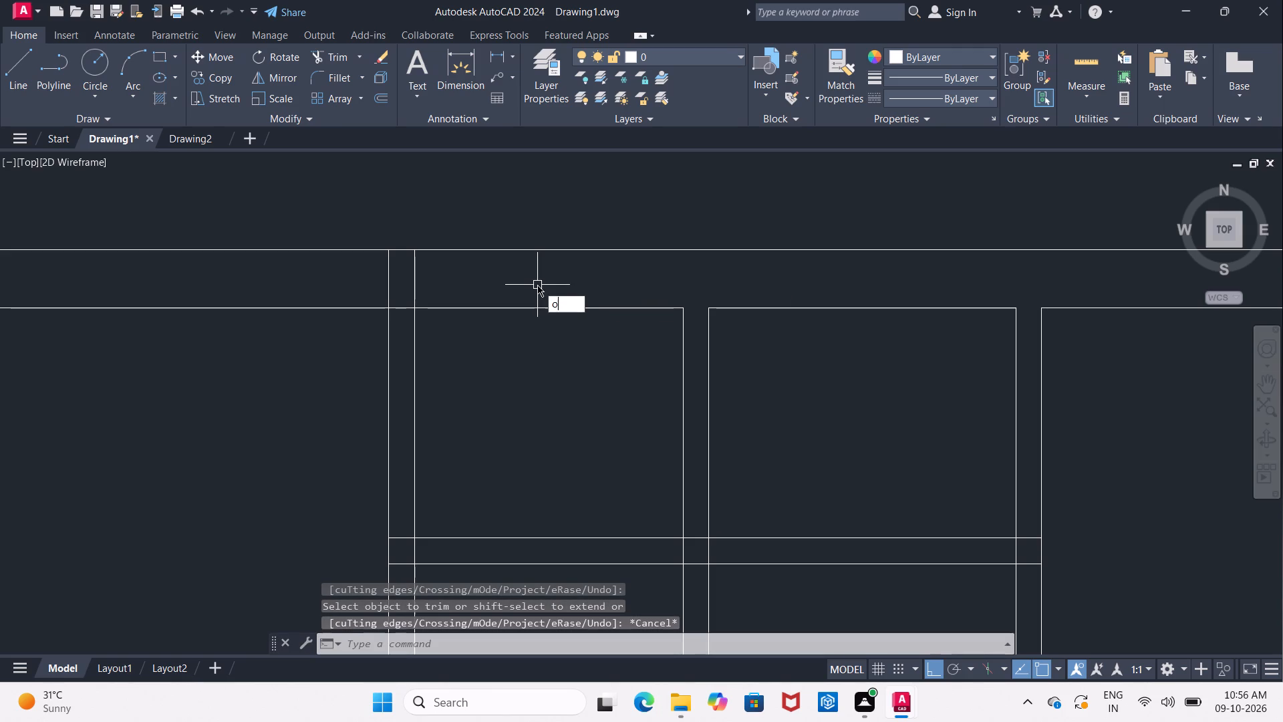
key(Return)
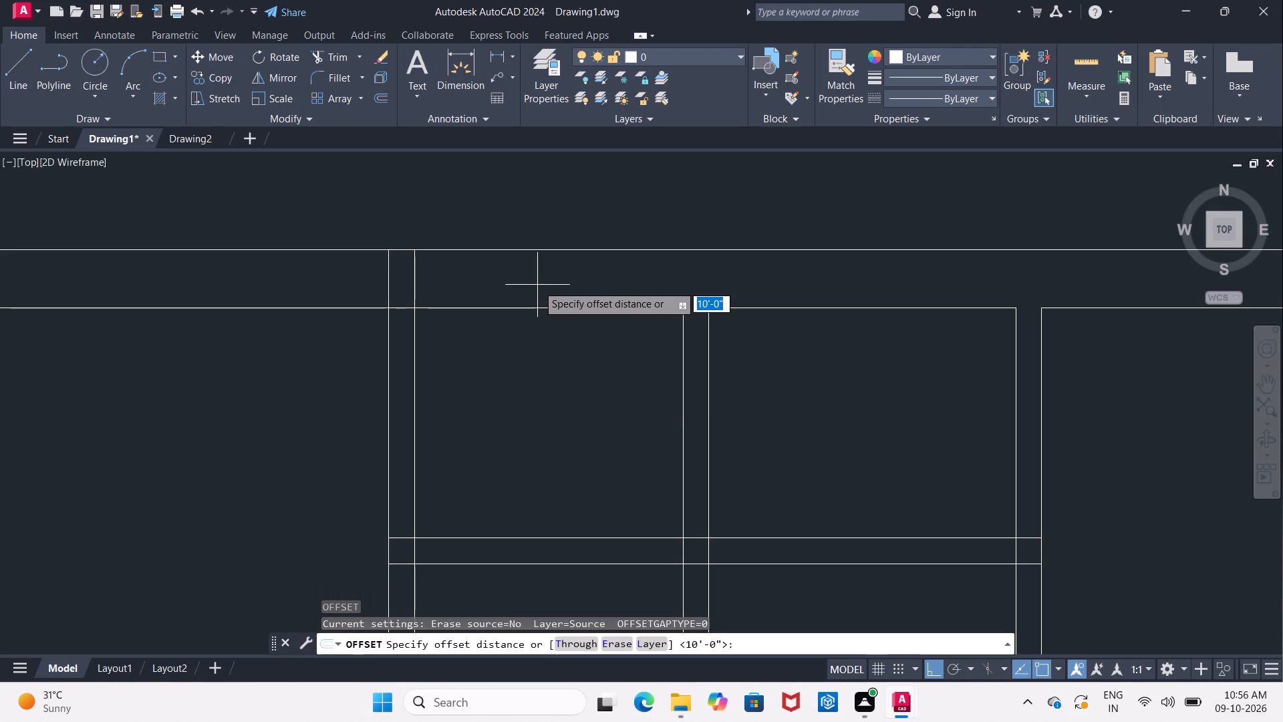
text(4")
key(Return)
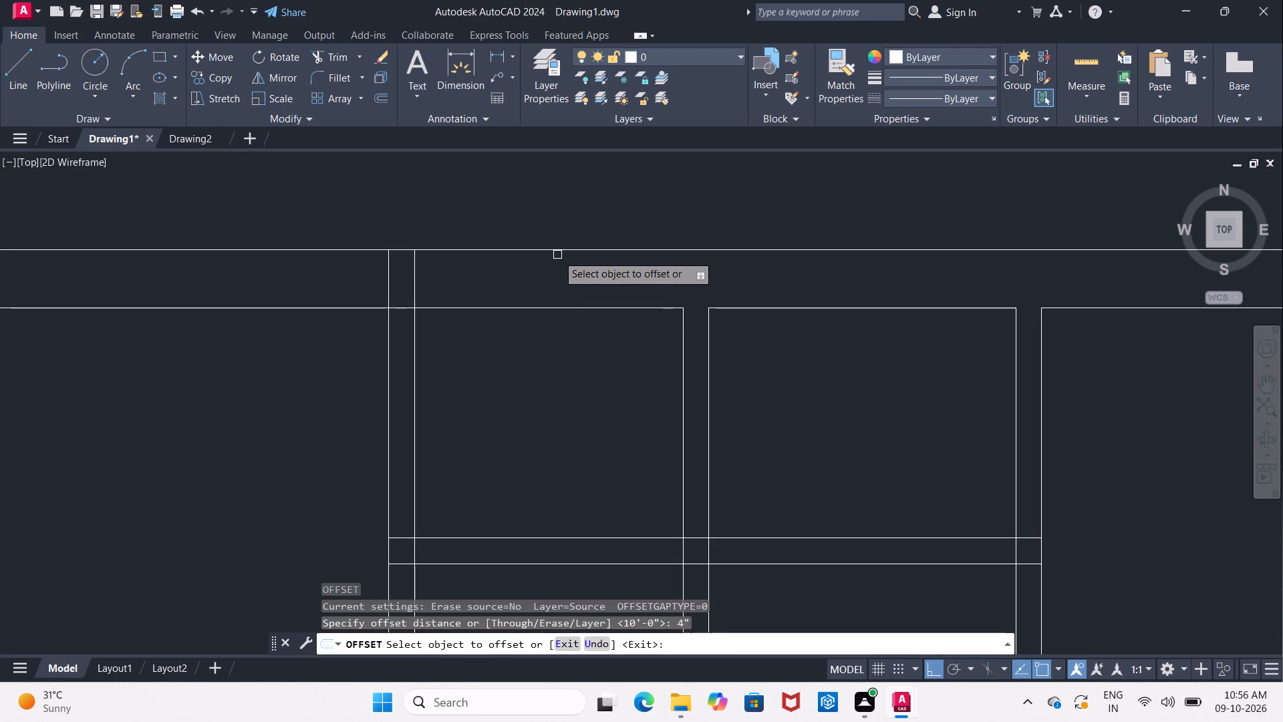
click(557, 252)
click(563, 285)
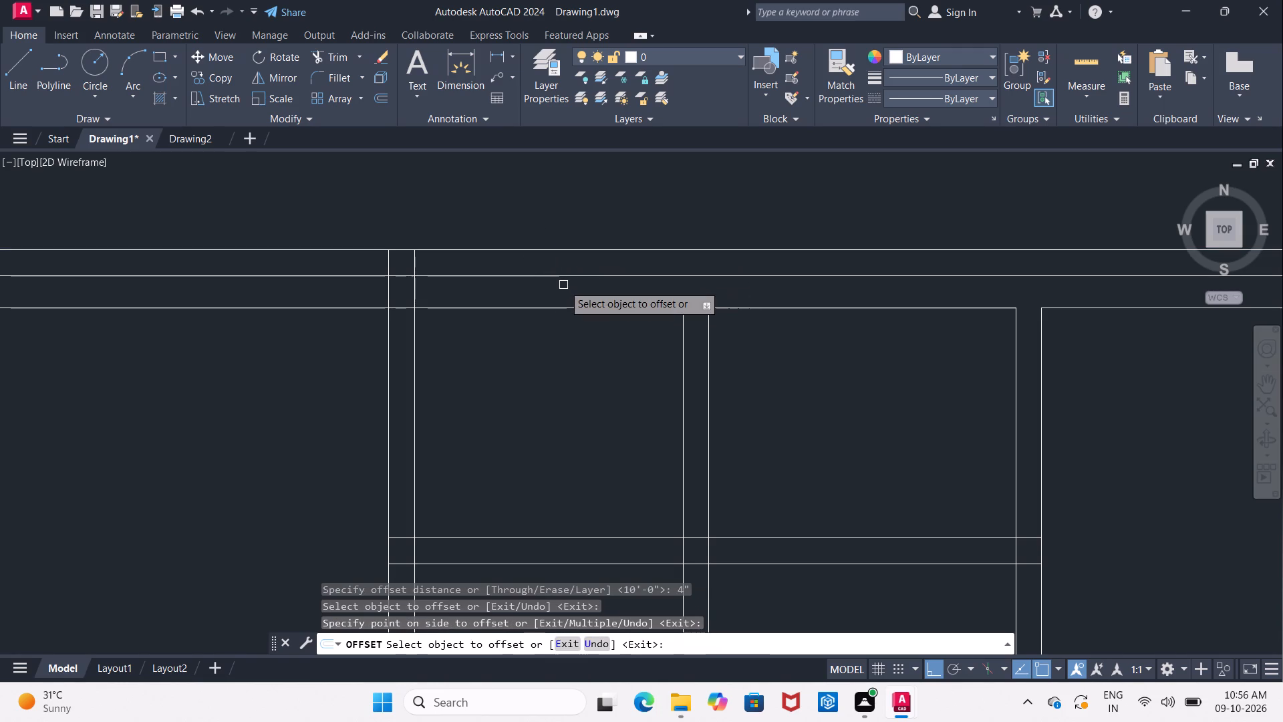
key(Escape)
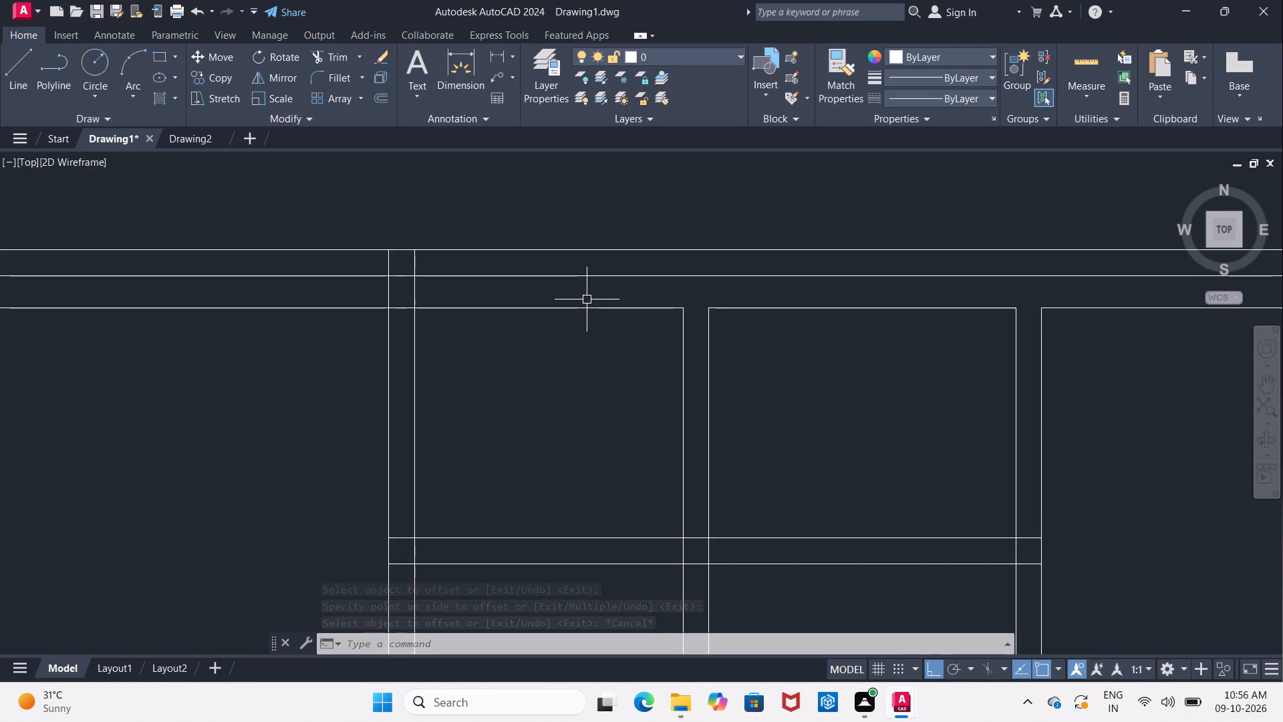
Extend the top wall's inner line across the gap at the partition between the two upper small rooms.
scroll(587, 299, down, 2)
middle_drag(600, 331, 564, 322)
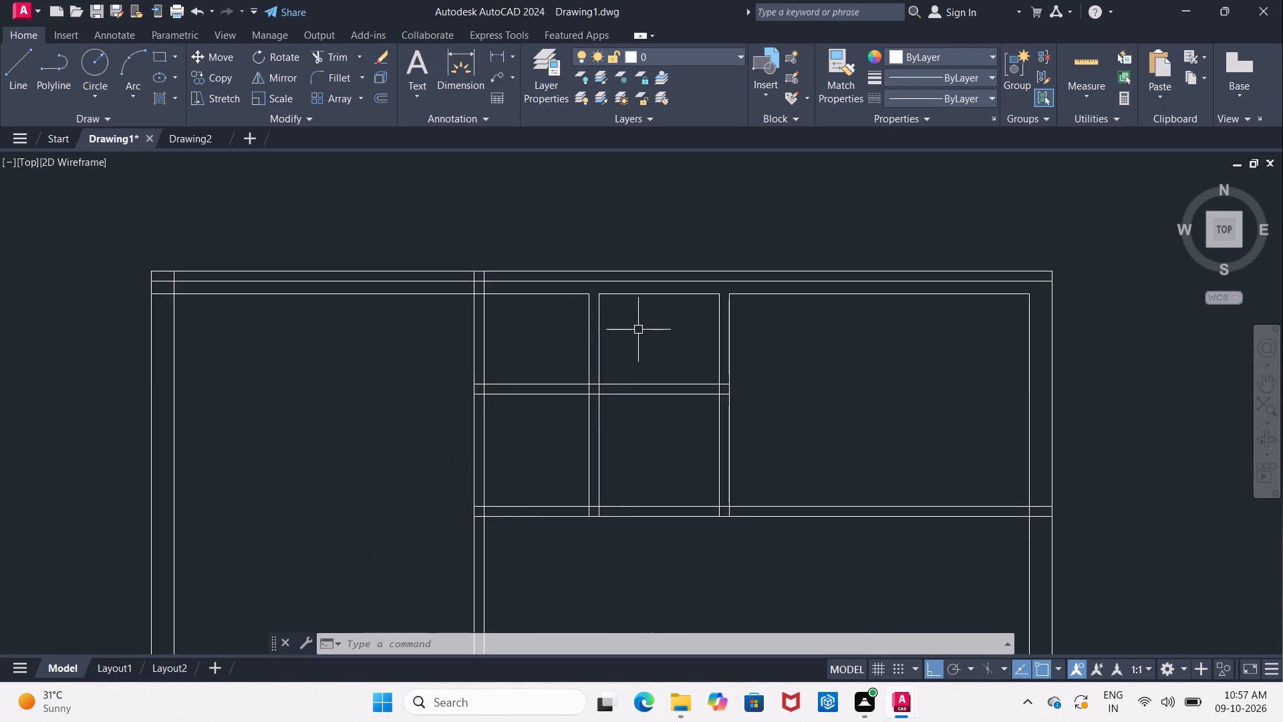
scroll(610, 326, up, 2)
middle_drag(610, 326, 545, 337)
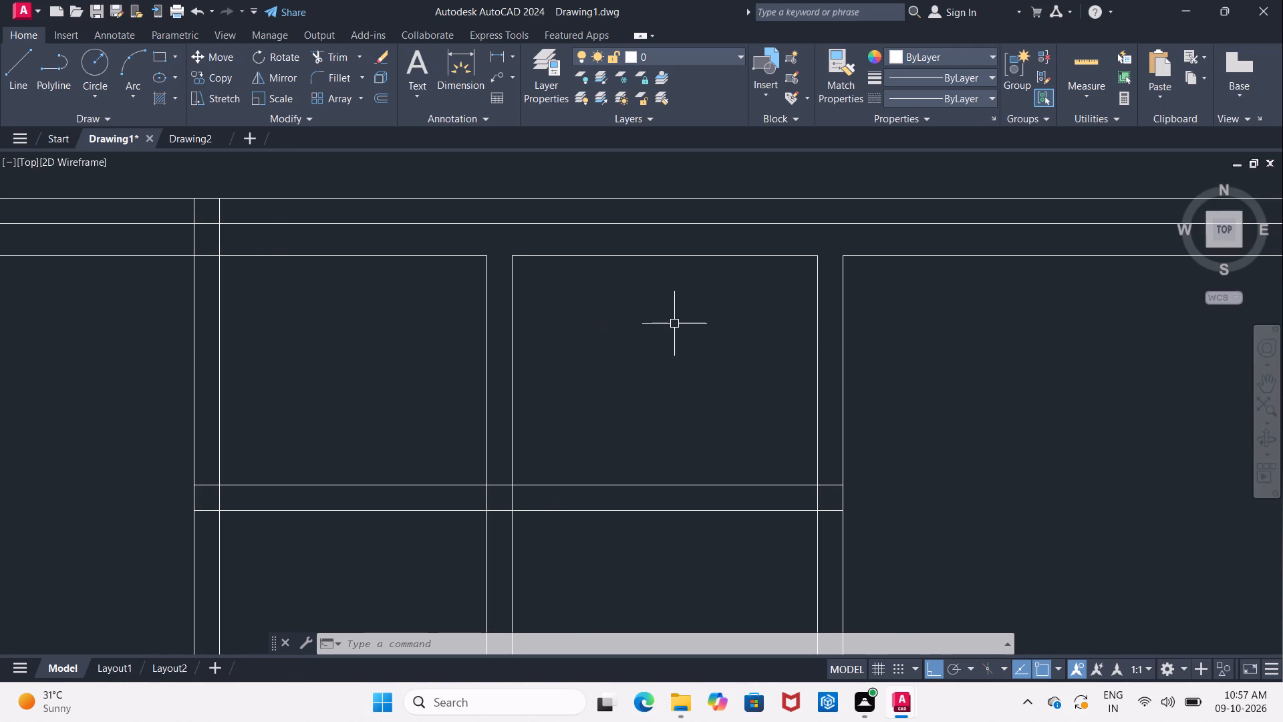
key(Escape)
text(ex)
key(Return)
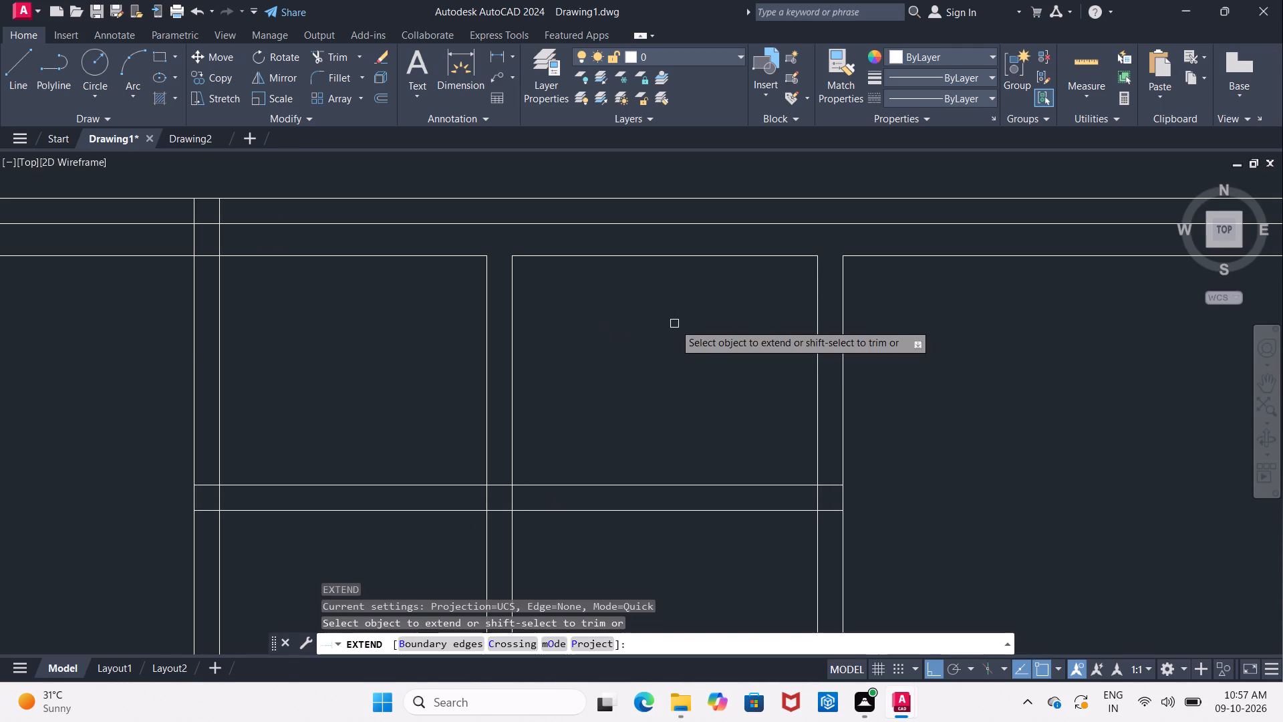
click(441, 255)
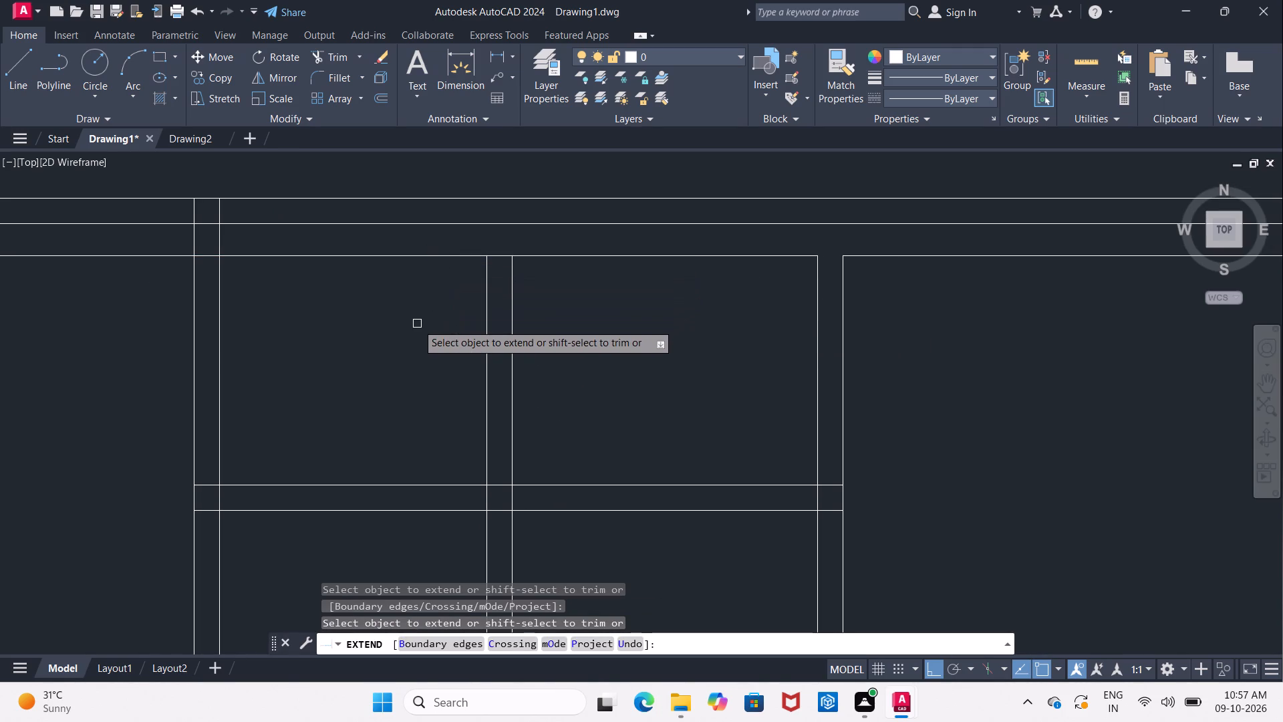
key(Escape)
Trim the top wall's inner line above both upper small rooms.
scroll(417, 324, down, 2)
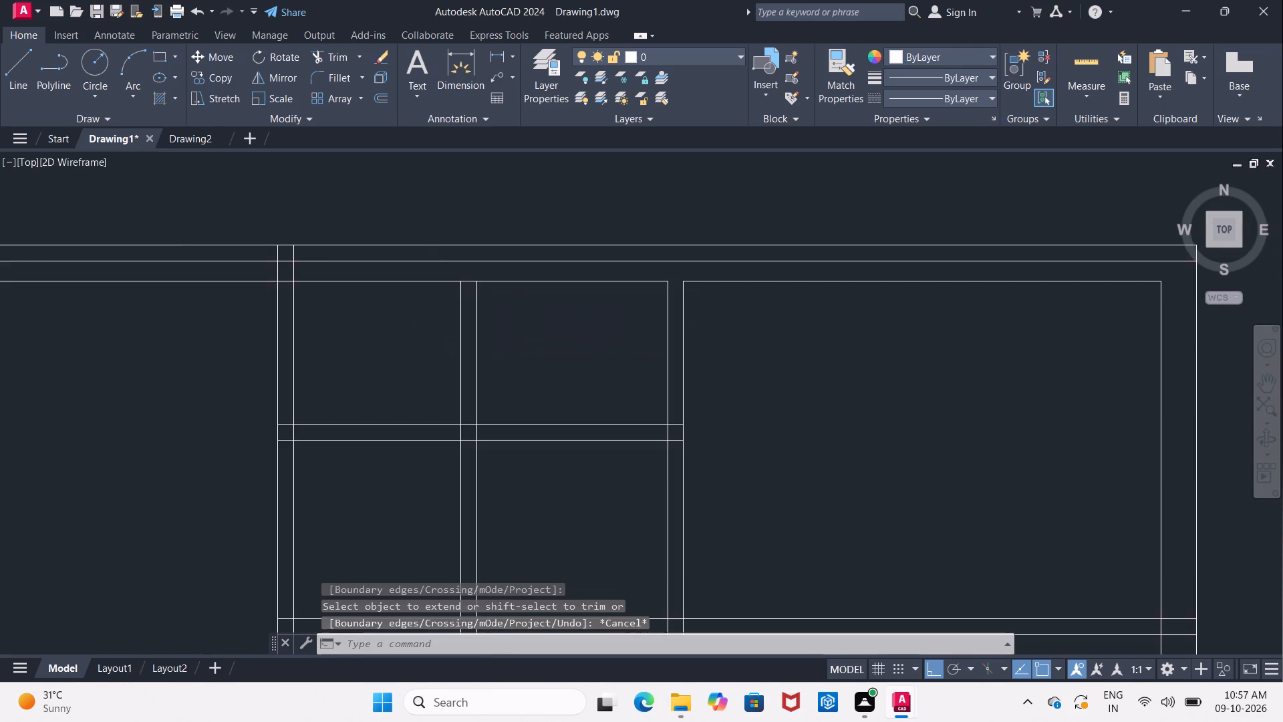
middle_drag(417, 346, 407, 350)
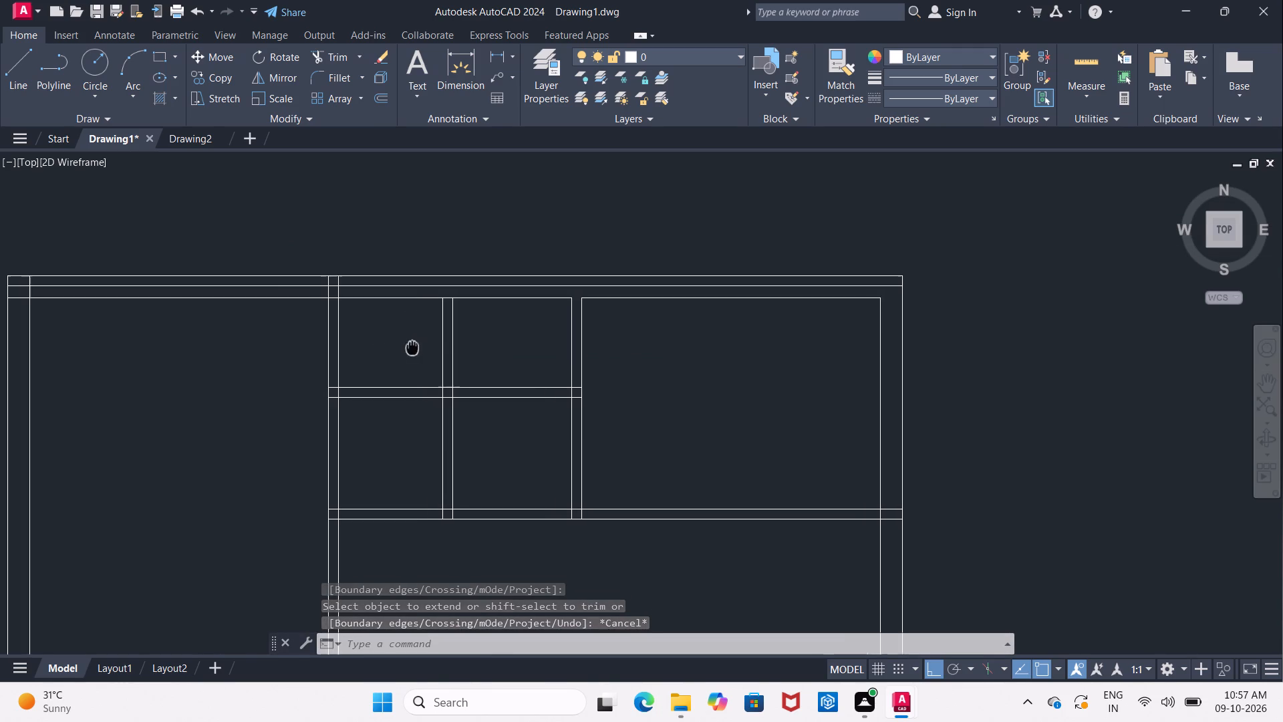
middle_drag(407, 350, 388, 363)
scroll(388, 346, up, 2)
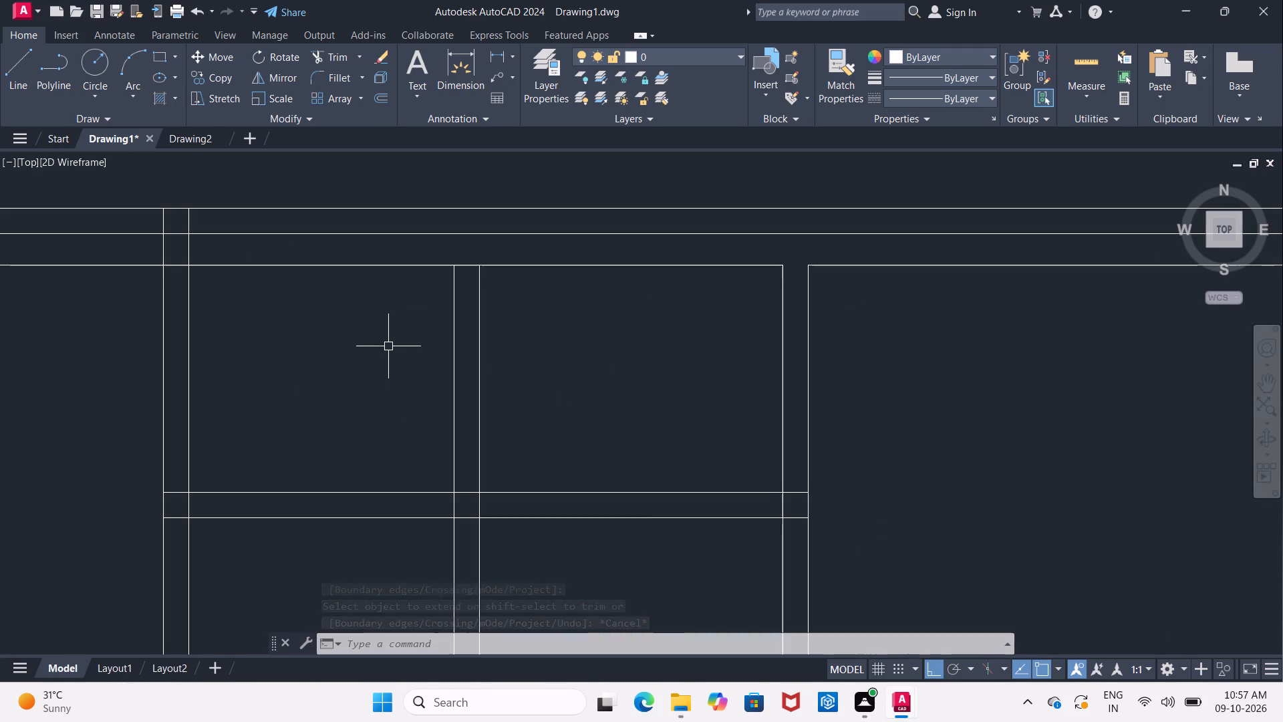
middle_click(388, 346)
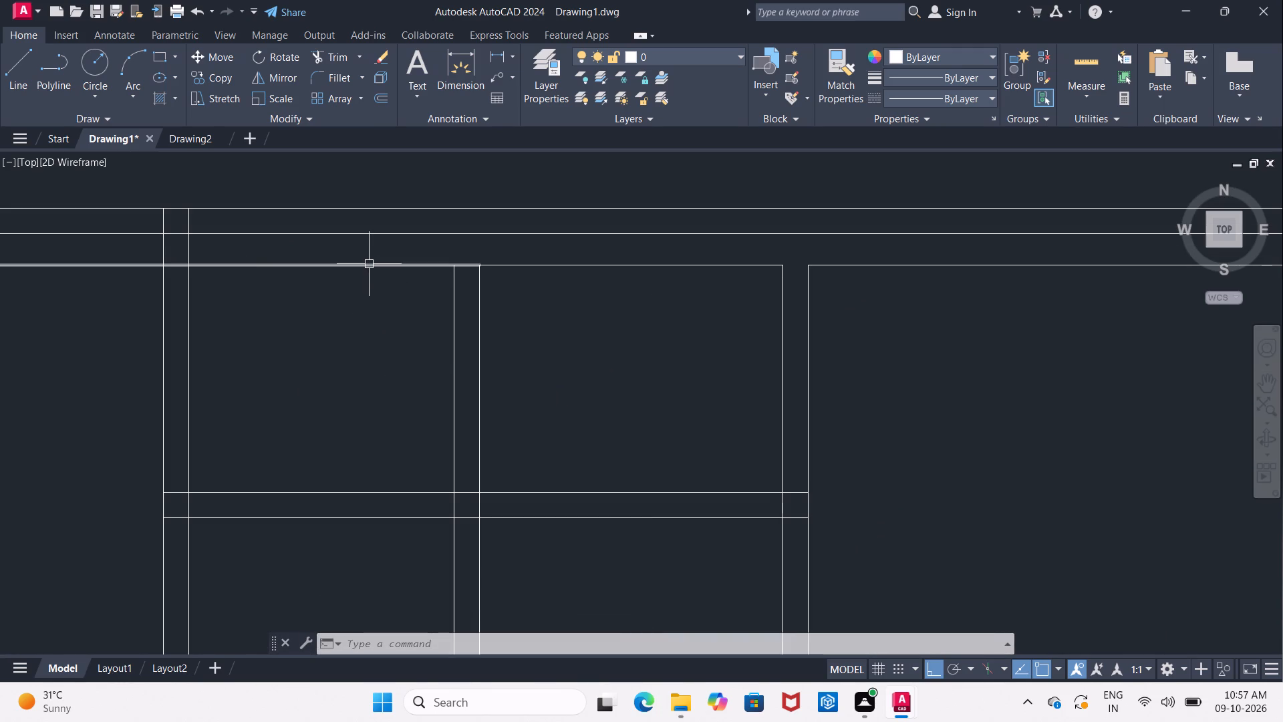
scroll(369, 264, down, 4)
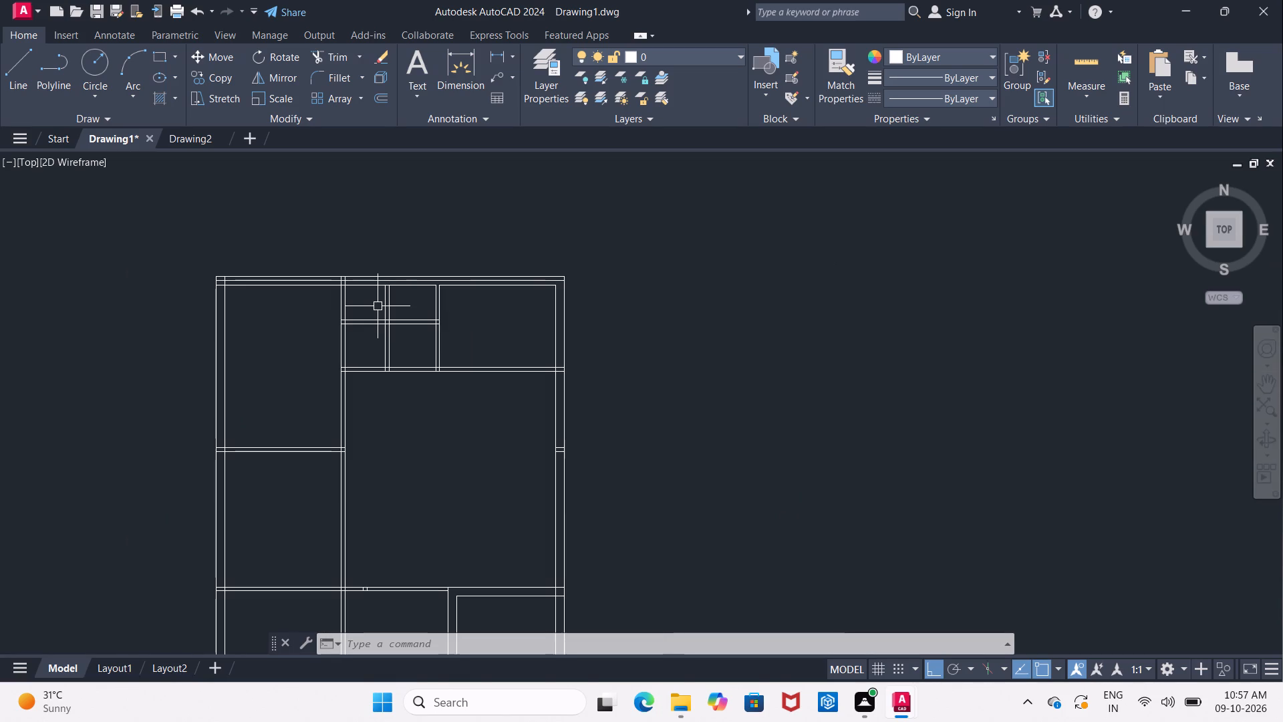
key(Escape)
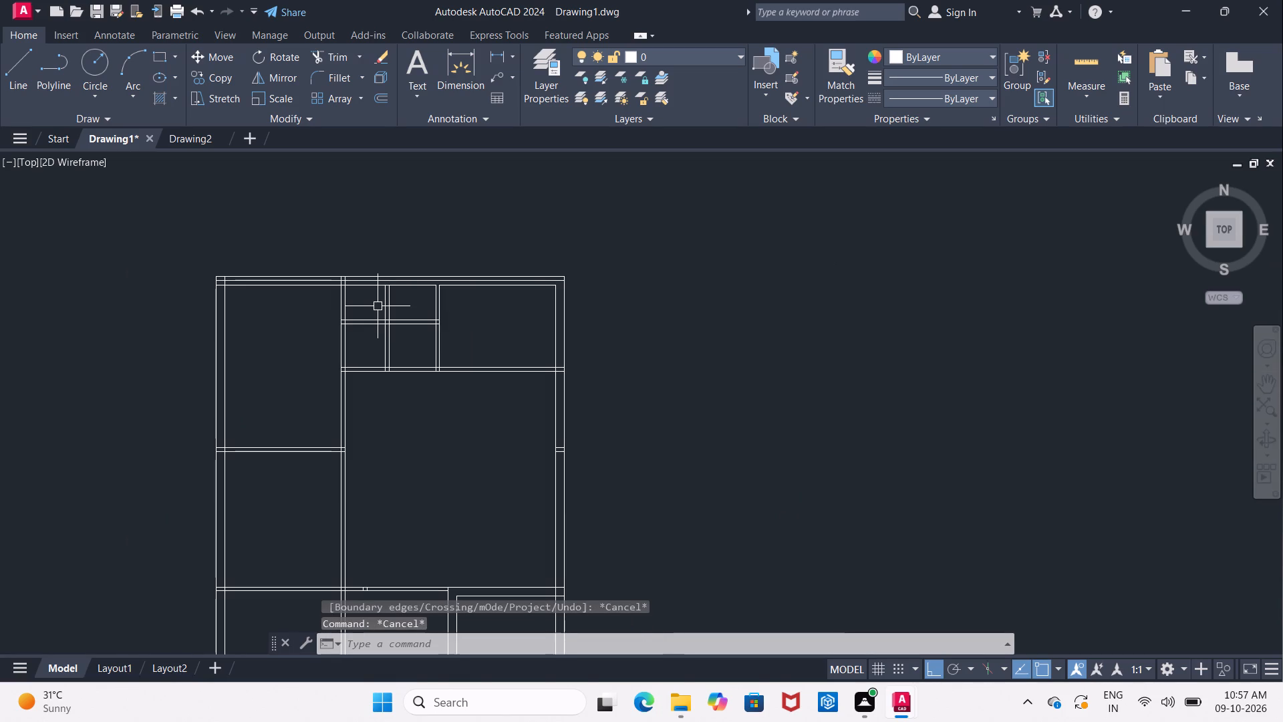
text(tr)
key(Return)
key(Return)
scroll(373, 289, up, 2)
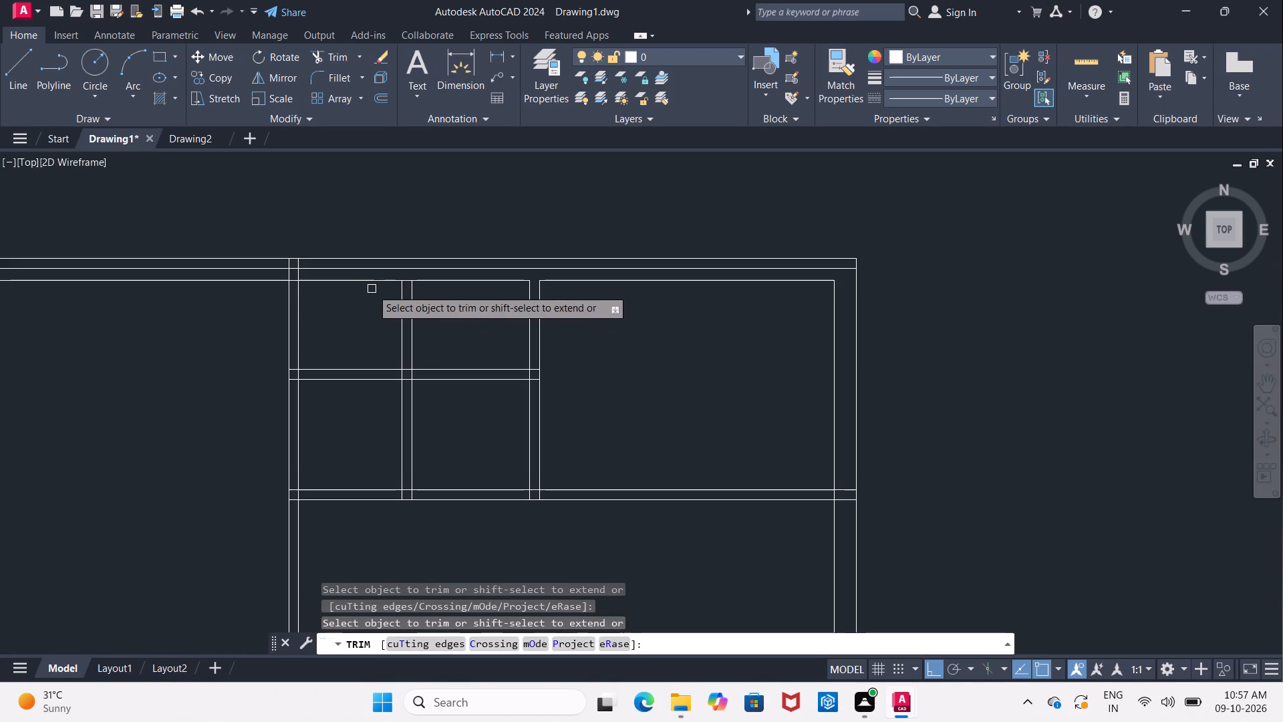
click(355, 282)
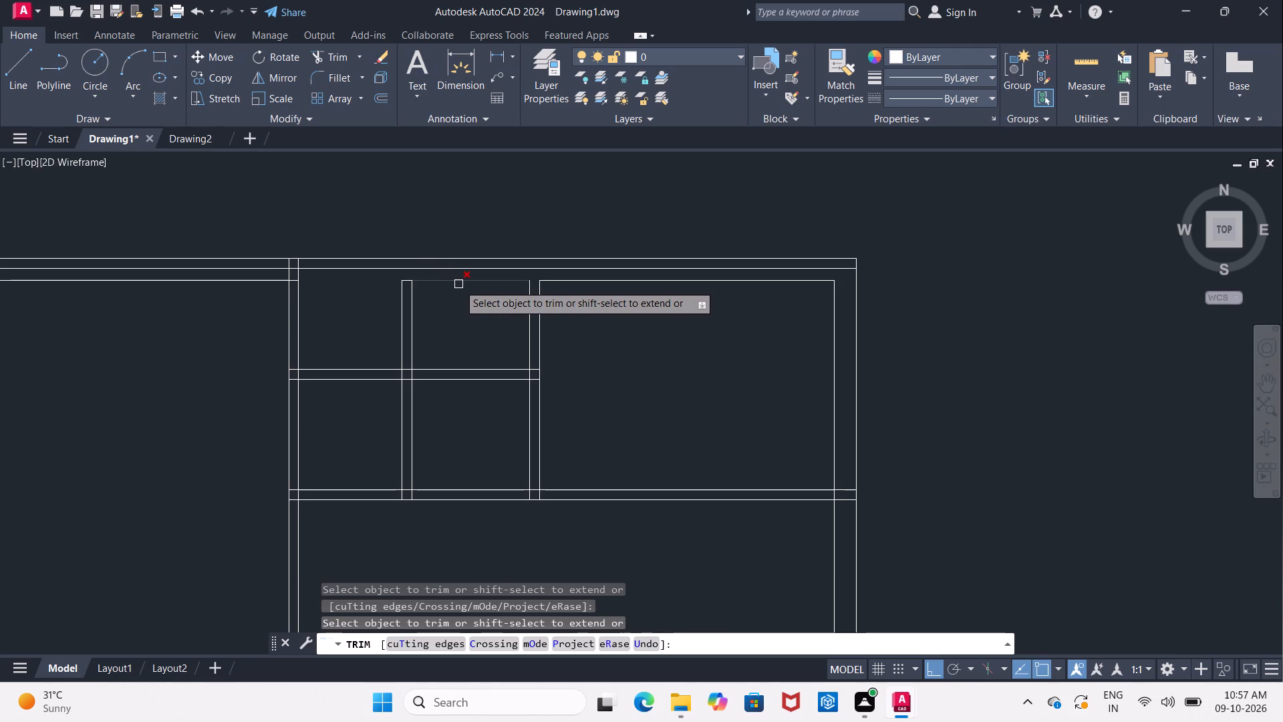
click(461, 281)
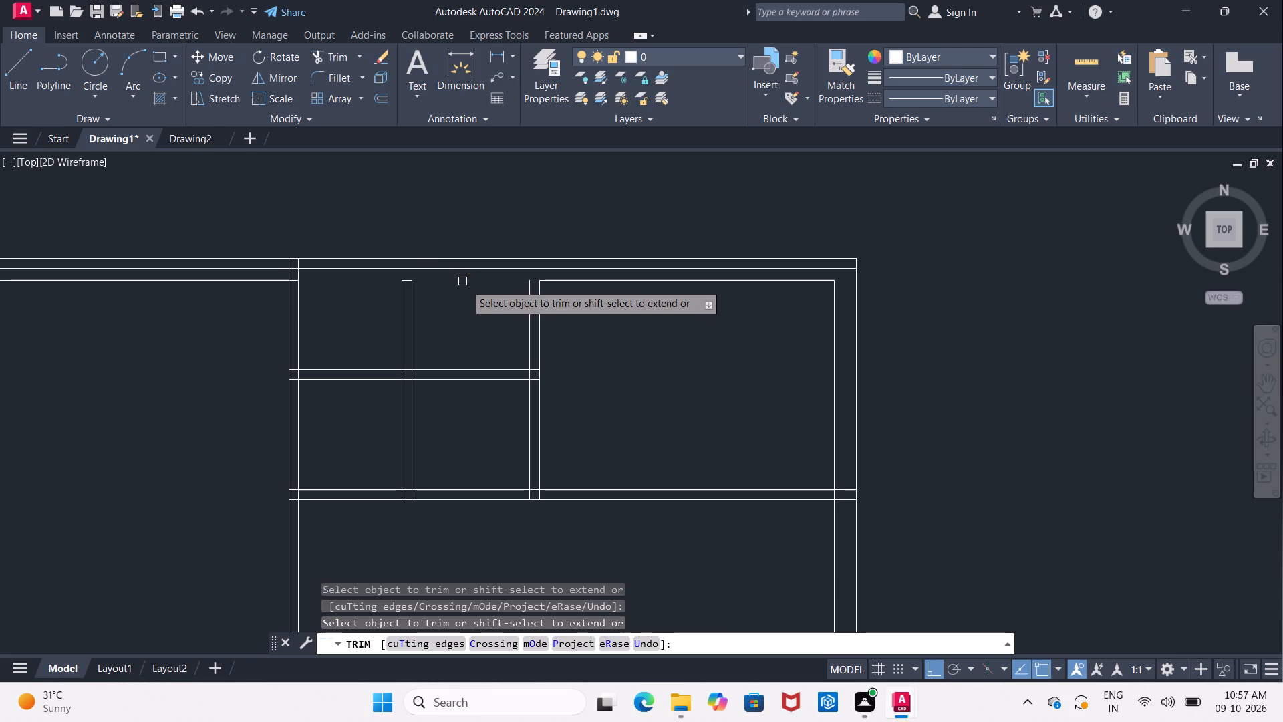
Trim the vertical partition between the two upper small rooms to join them into one.
scroll(494, 315, down, 1)
middle_drag(494, 315, 454, 286)
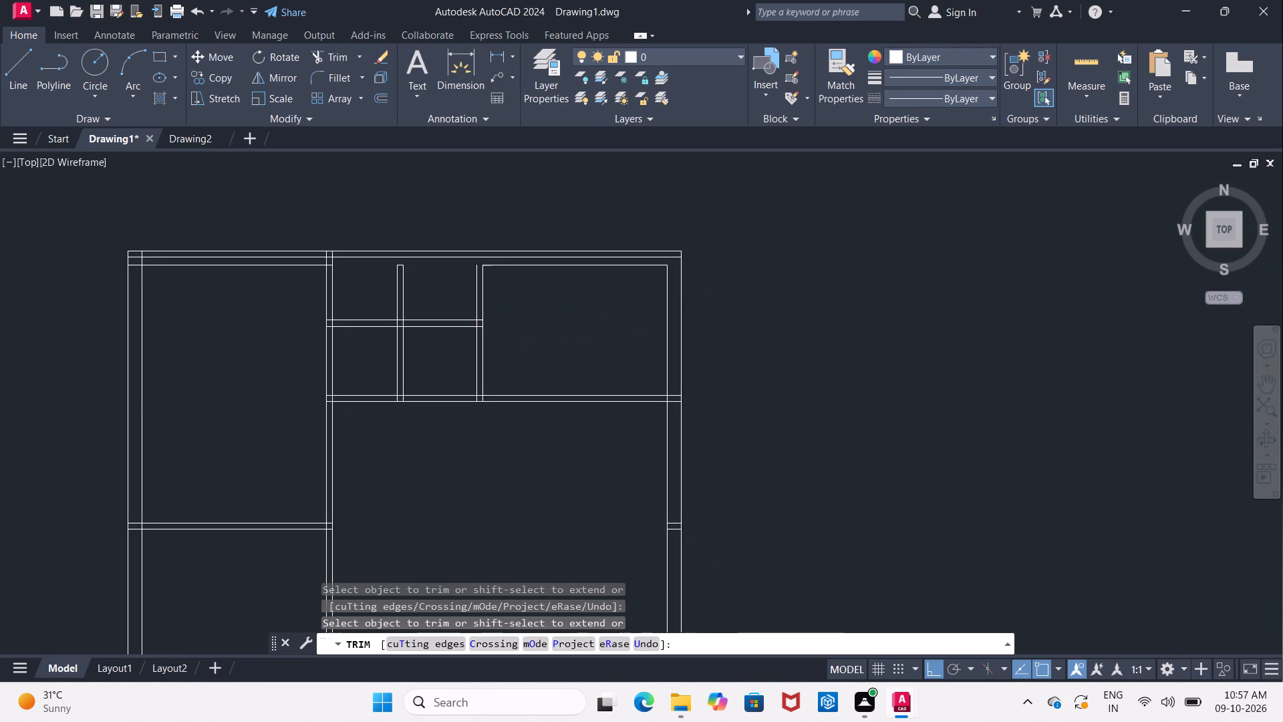
drag(368, 290, 411, 302)
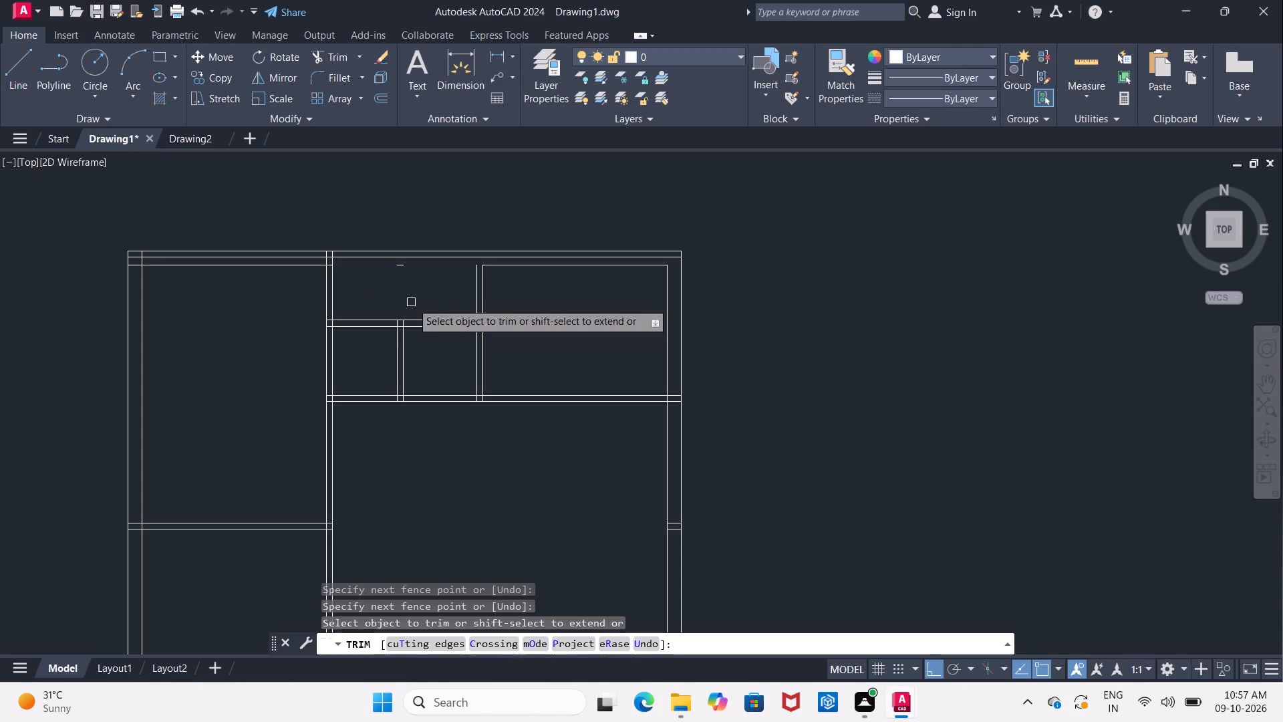
middle_drag(413, 286, 331, 324)
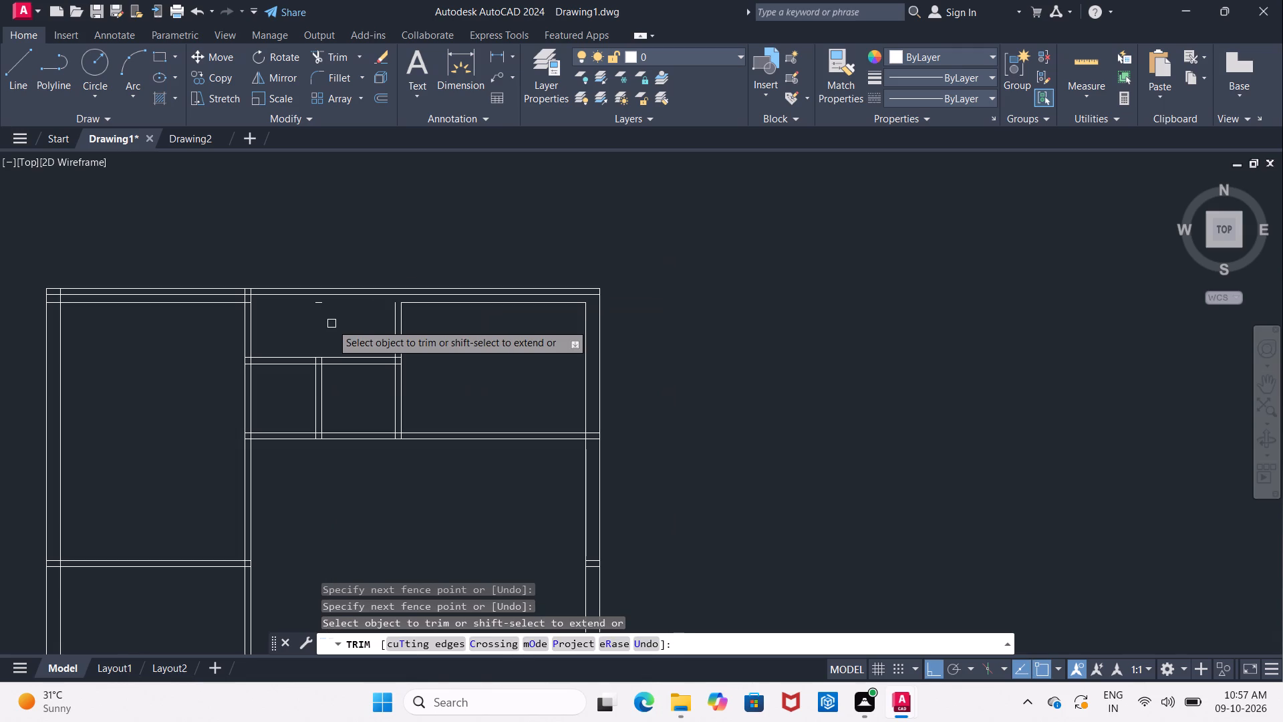
Extend the left line of the partition beside the upper-right room up to the top wall's 4" offset line.
key(Escape)
text(ex)
key(Return)
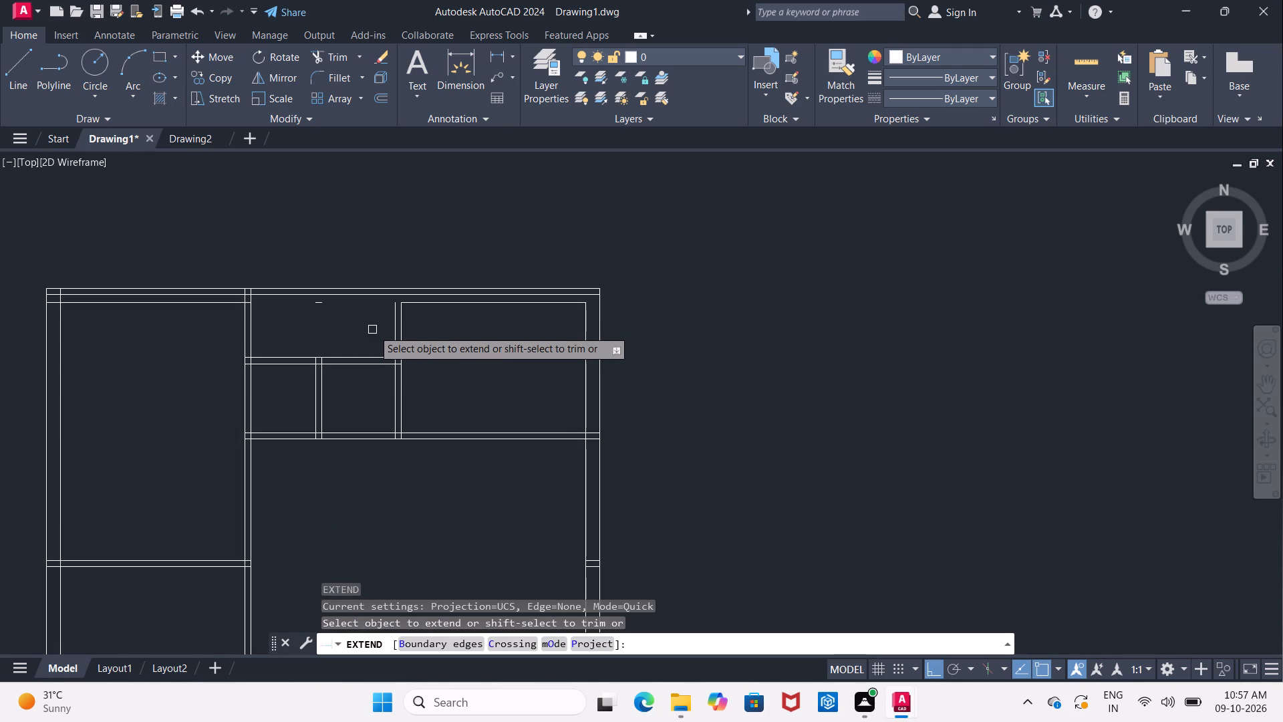
scroll(393, 334, up, 1)
click(396, 330)
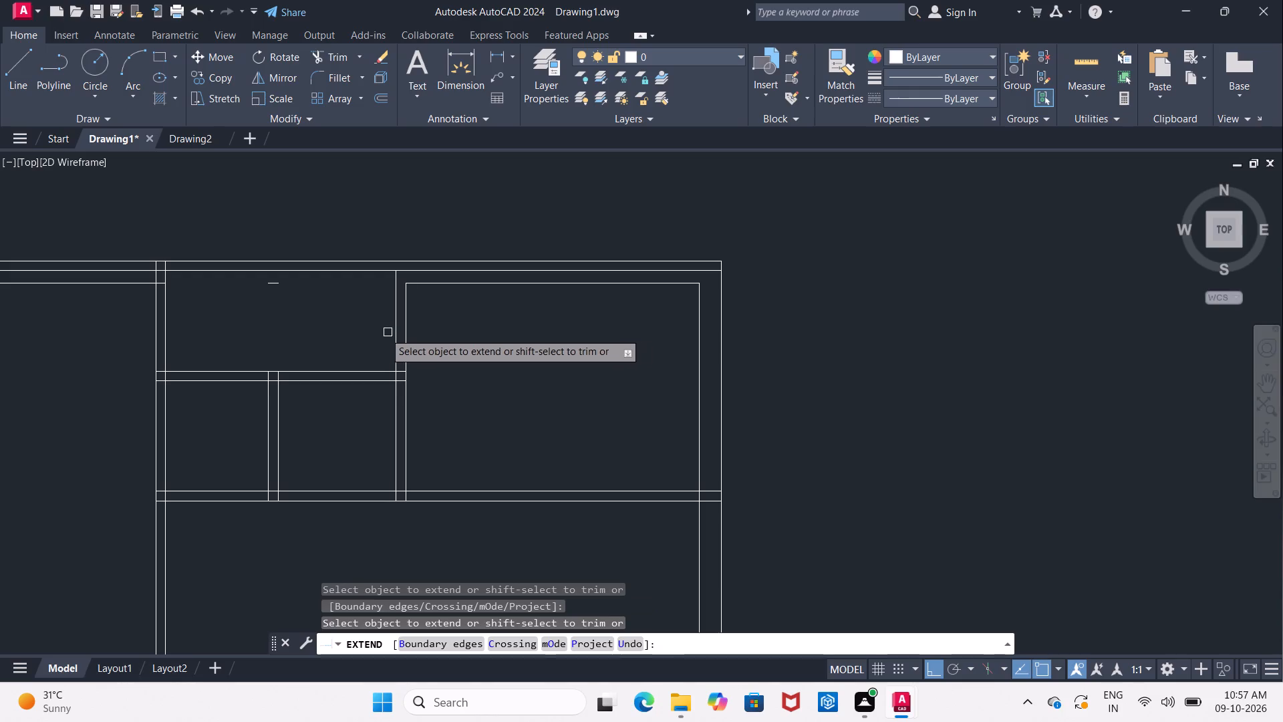
key(Escape)
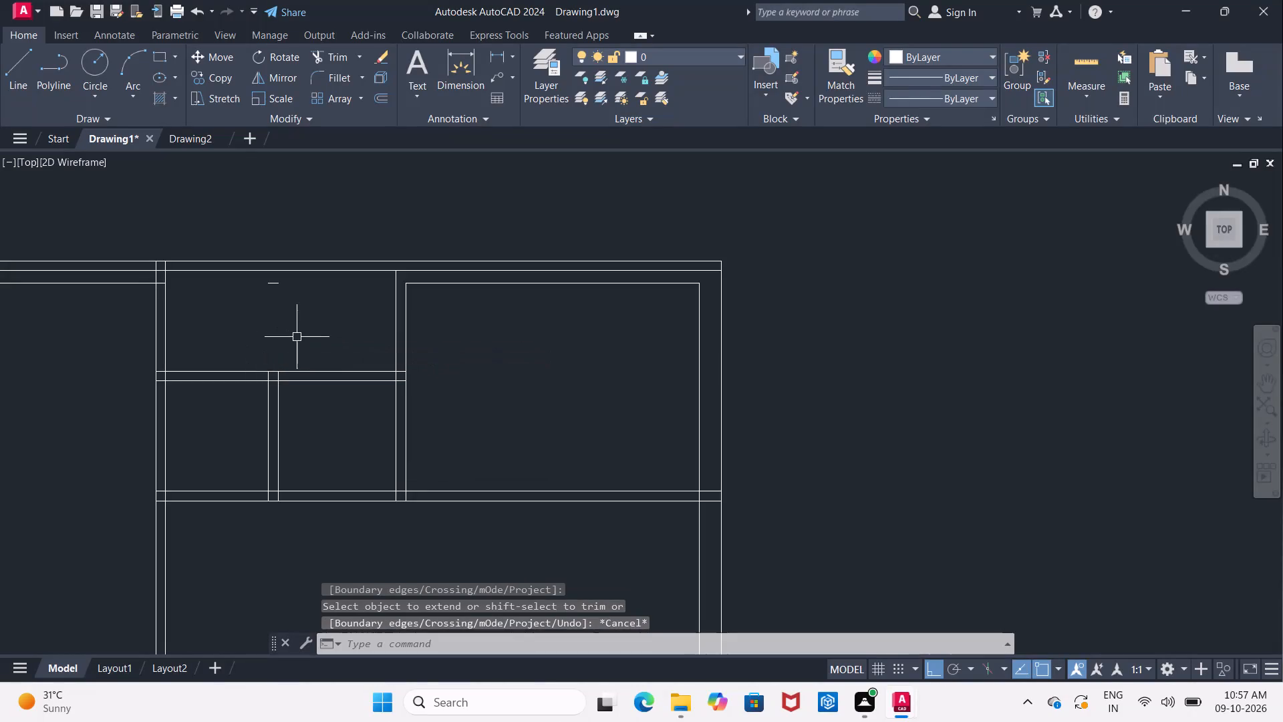
Trim away the short stray line segment left inside the upper middle room, just below the top wall.
text(tr)
key(Return)
key(Return)
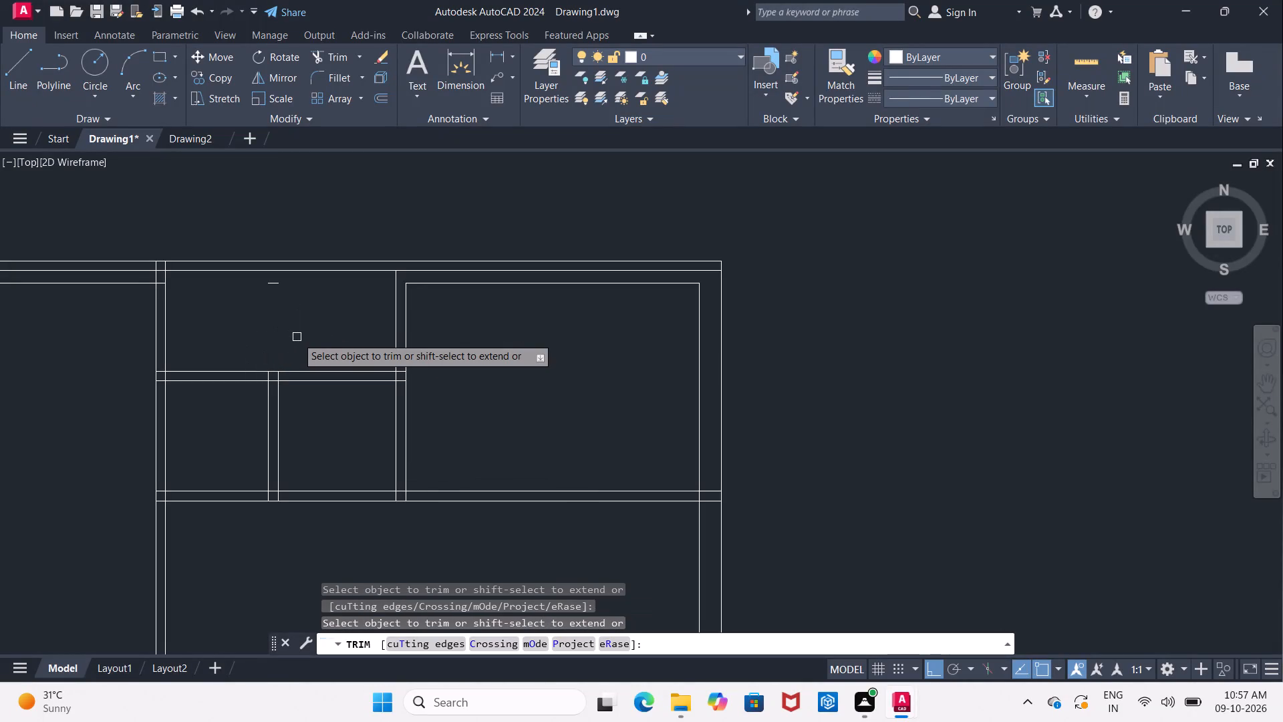
click(275, 283)
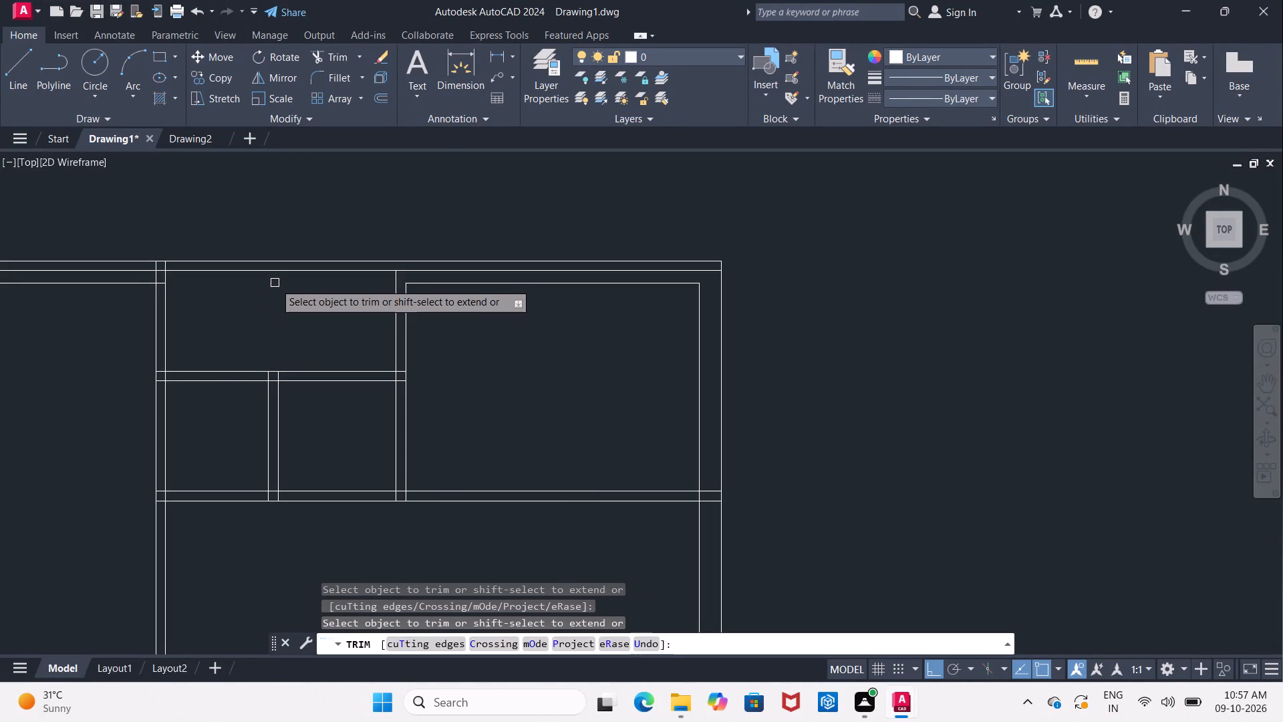
Trim the crossing lines where the short vertical partition meets the horizontal partition, leaving a clean T-junction.
scroll(290, 351, up, 2)
middle_drag(305, 296, 321, 241)
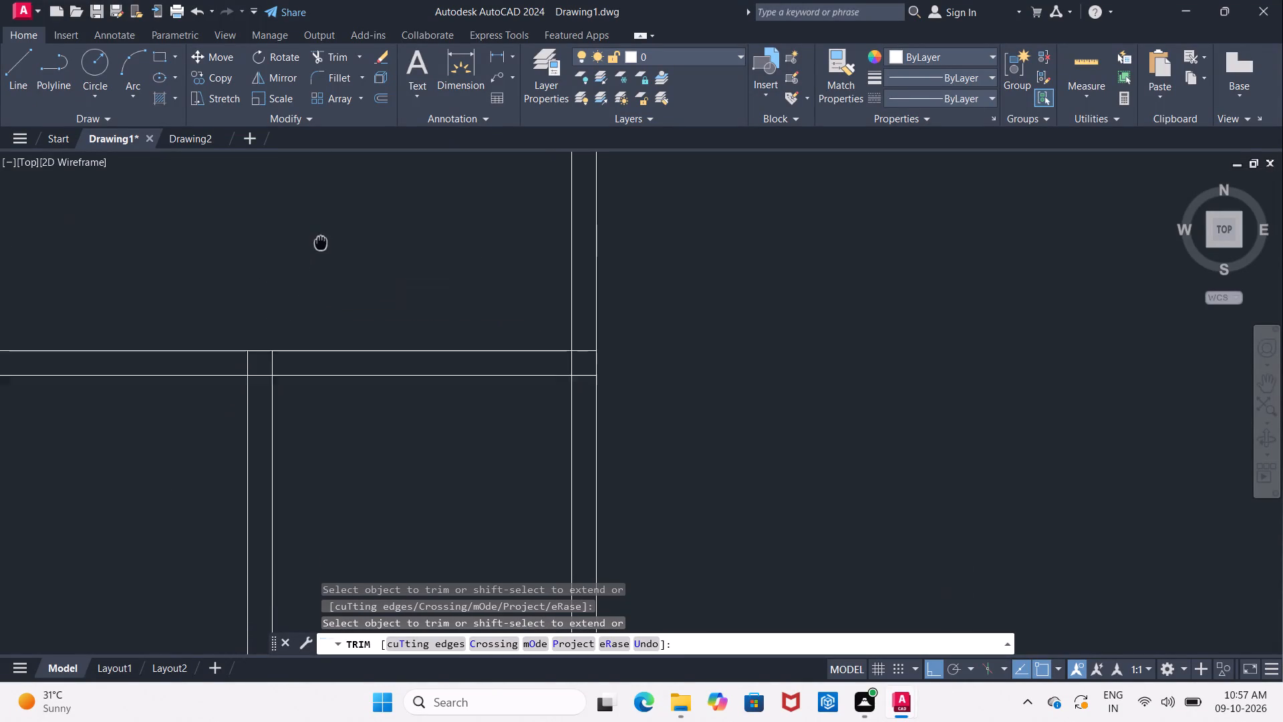
middle_drag(321, 241, 323, 229)
click(259, 360)
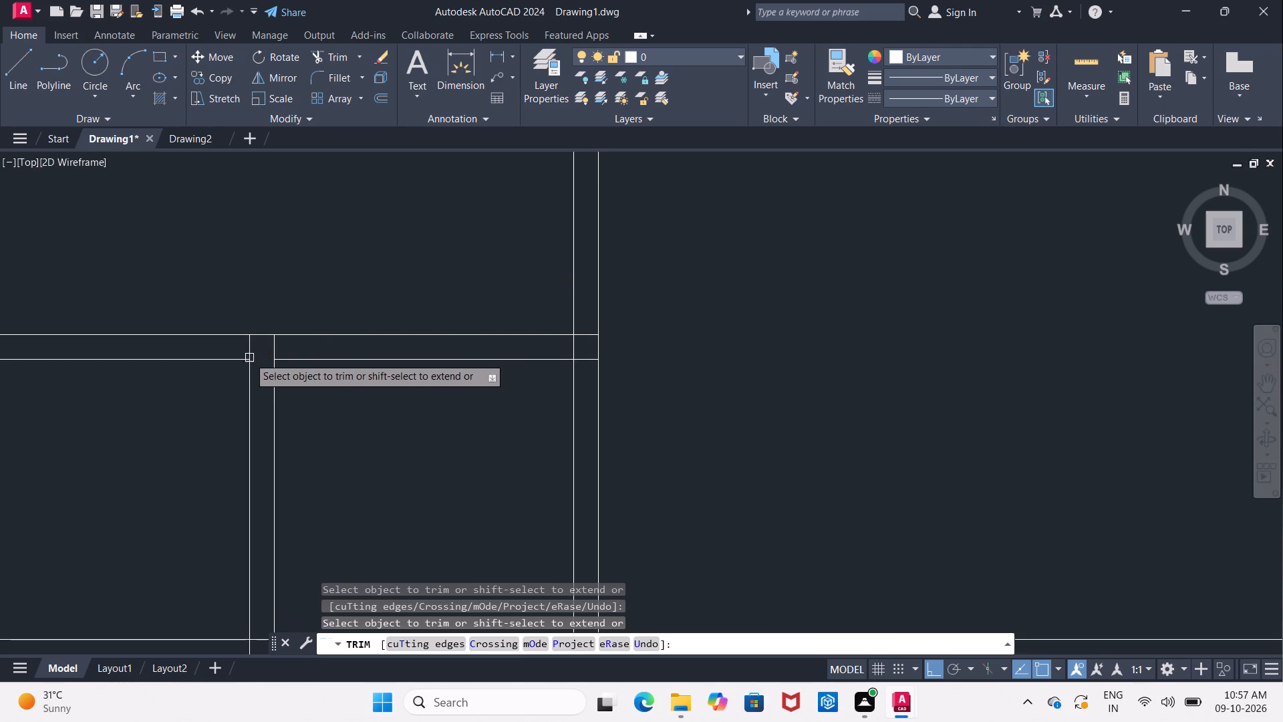
drag(227, 353, 309, 343)
scroll(313, 350, down, 1)
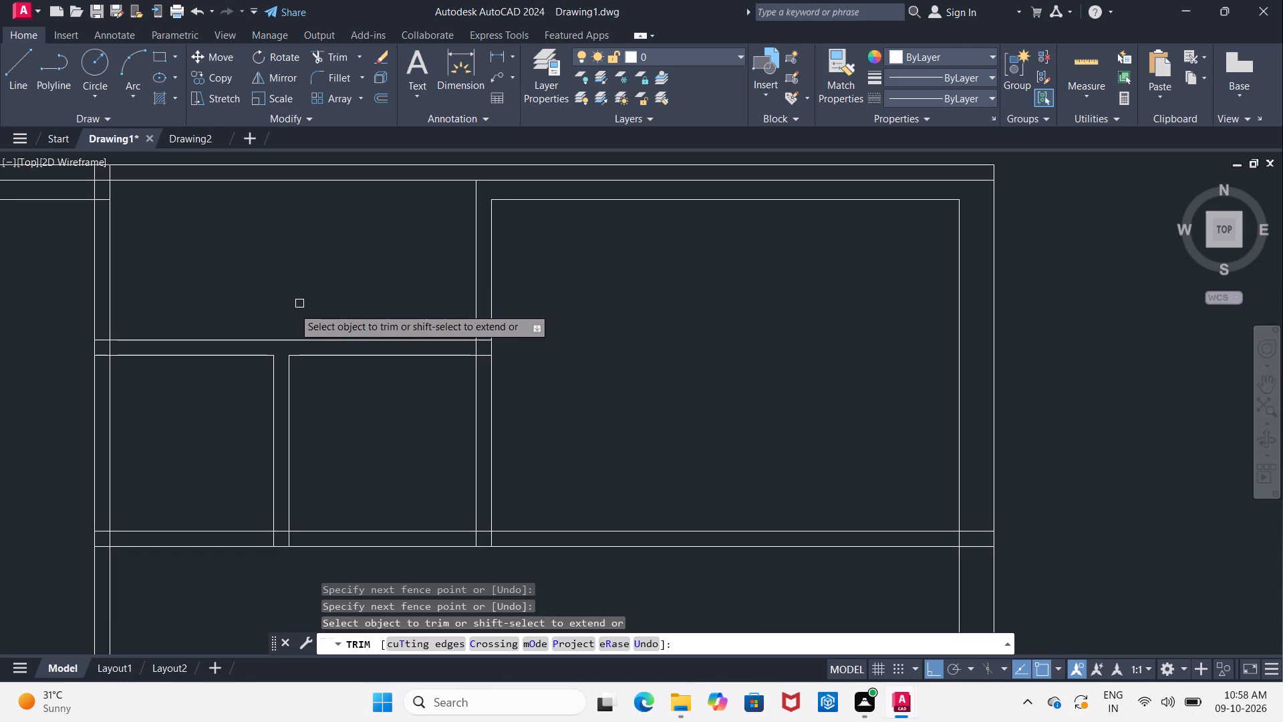
Trim the top wall's 4" line above the upper-left and upper-right rooms, and the upper-left room's inner line inside the partition.
middle_drag(202, 239, 355, 277)
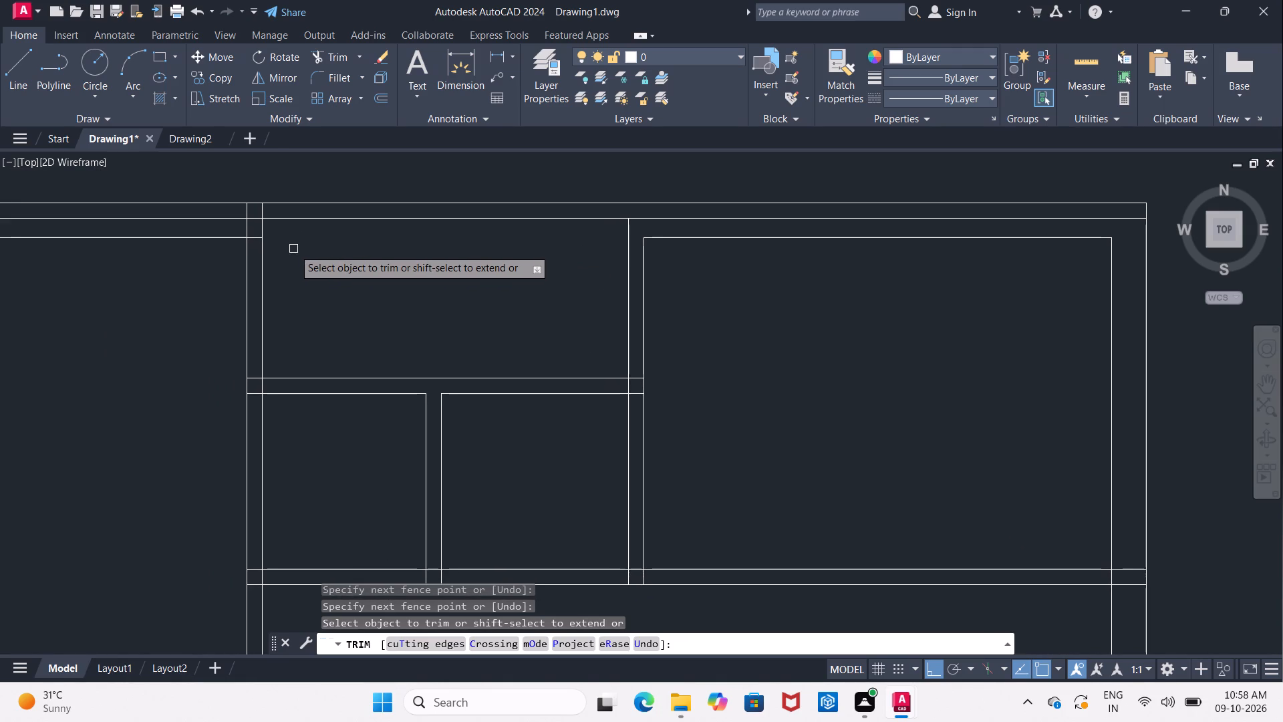
click(253, 239)
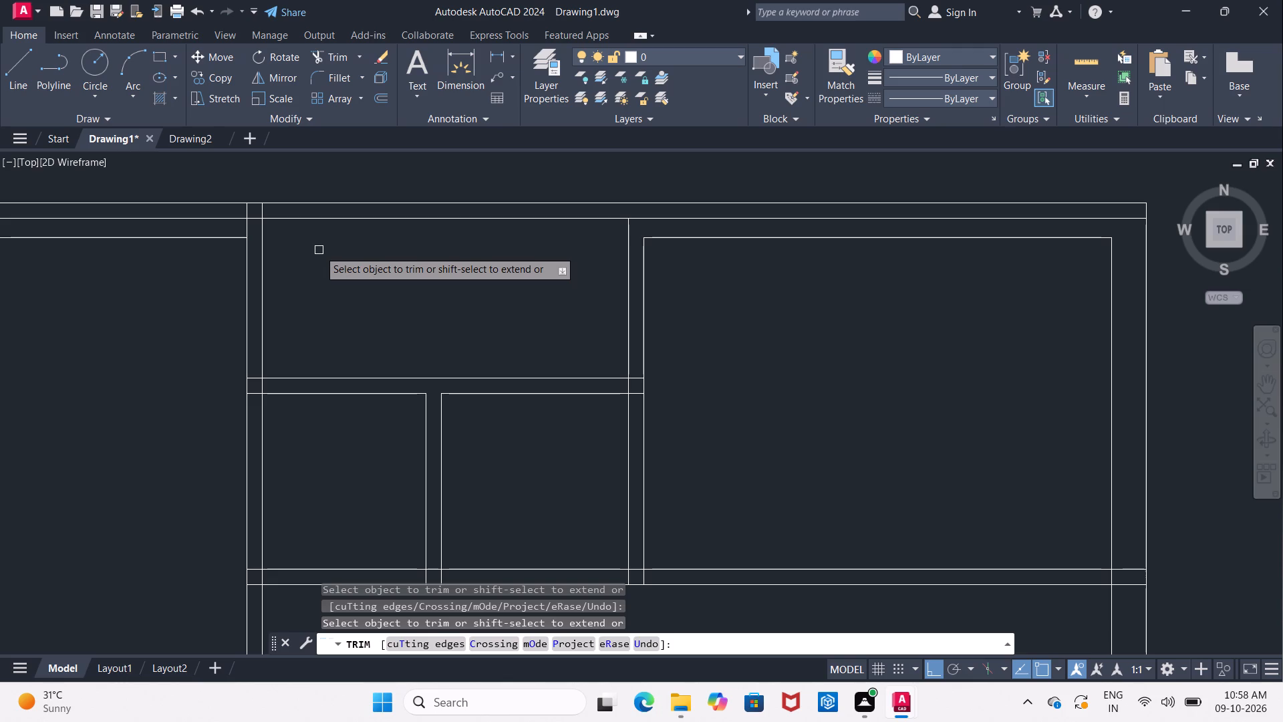
click(189, 217)
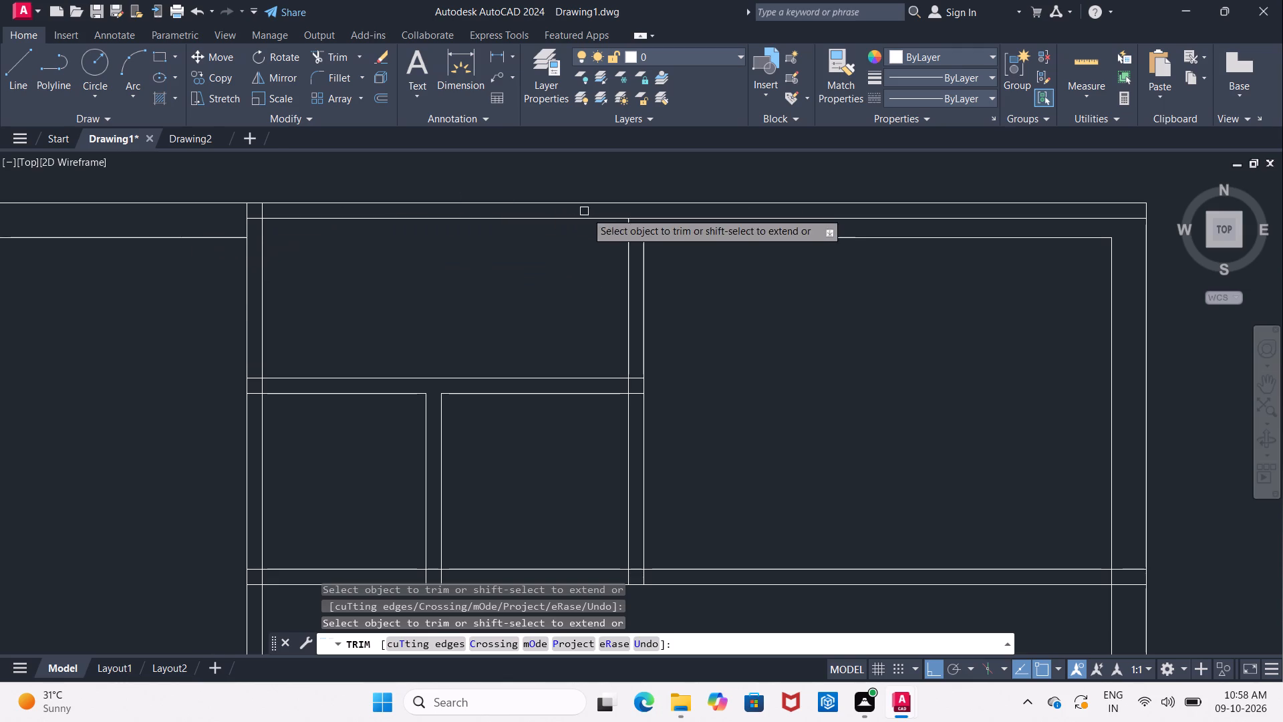
click(680, 215)
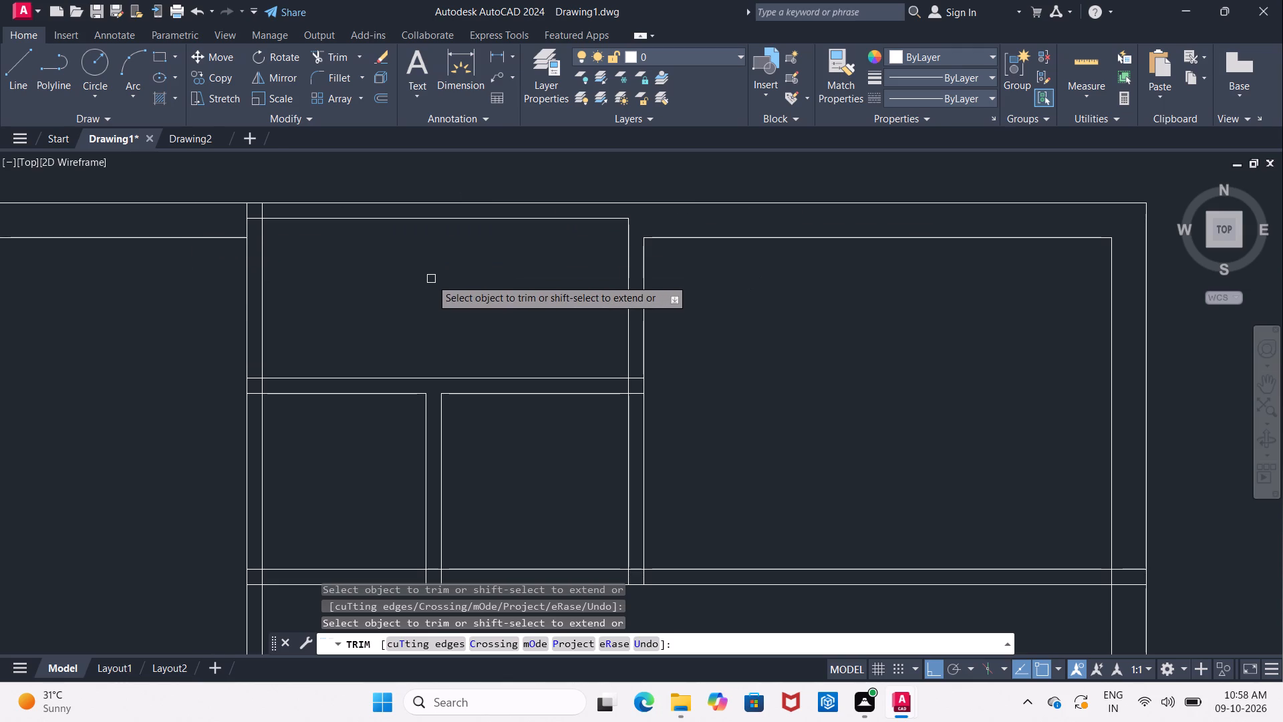
Trim the overlapping lines where the upper-left room's partition meets the top wall, cleaning both rooms' corners.
middle_drag(406, 272, 429, 278)
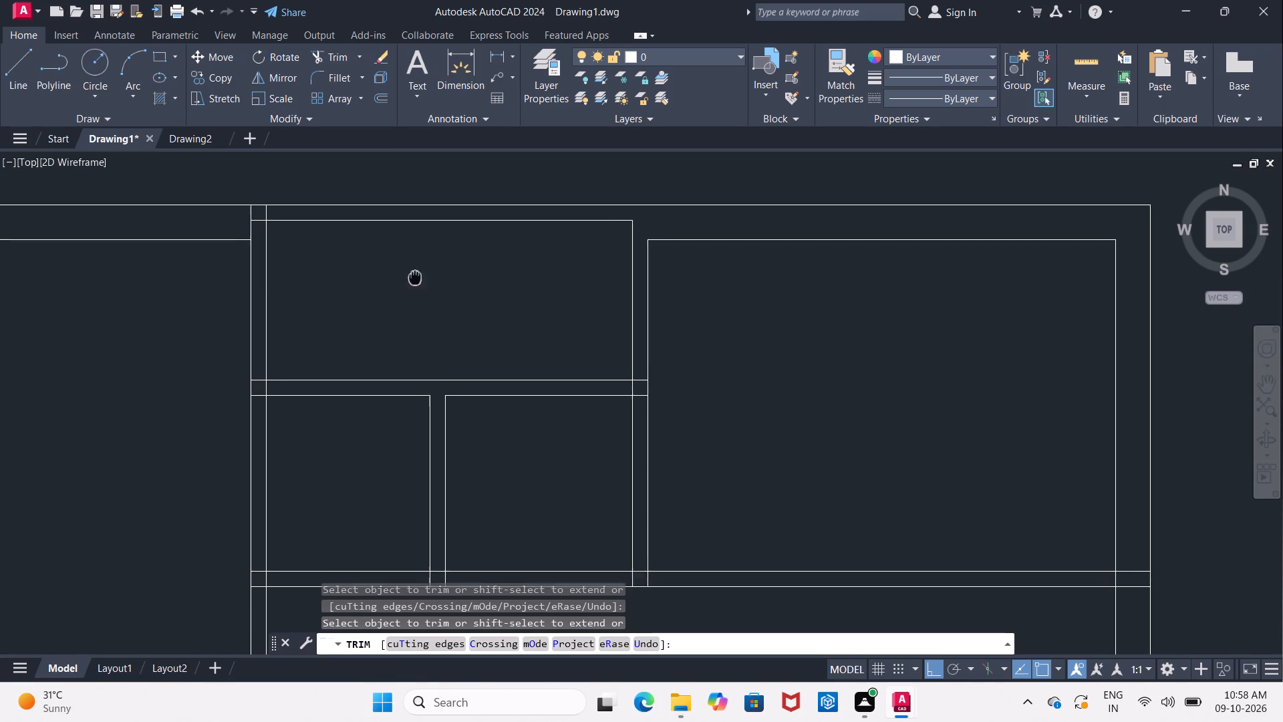
middle_drag(429, 278, 484, 280)
scroll(330, 234, up, 2)
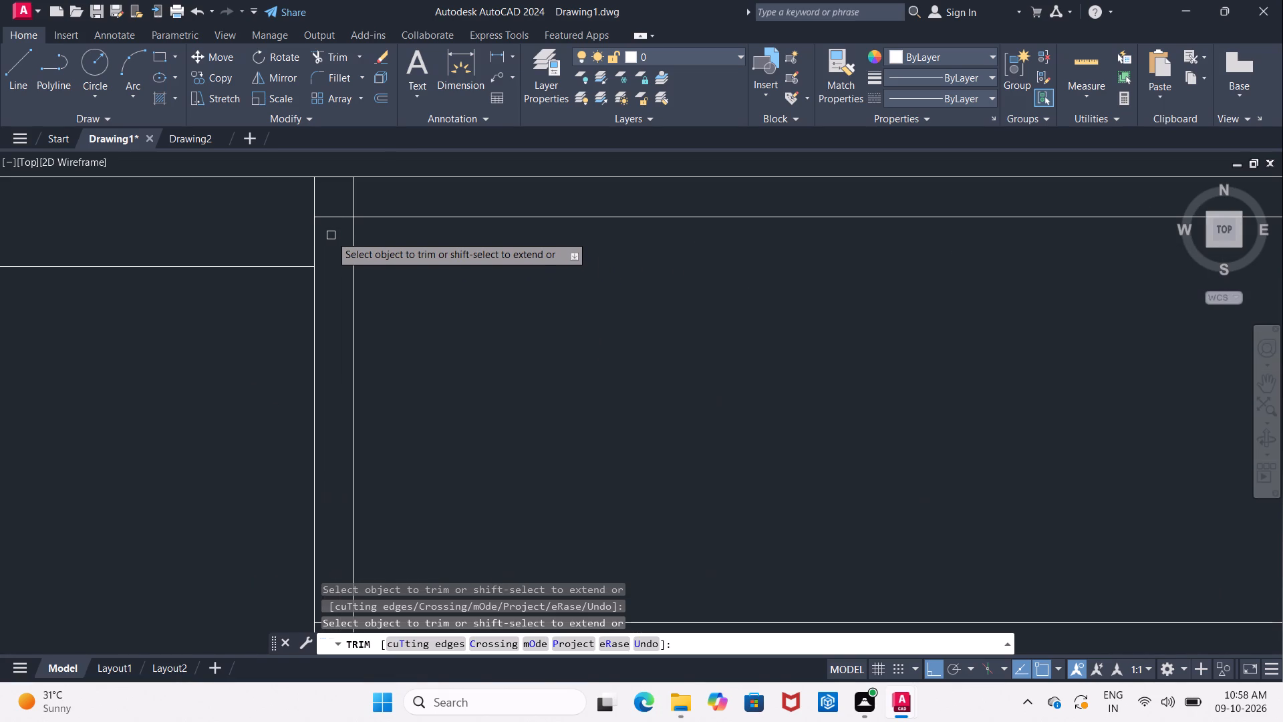
click(313, 237)
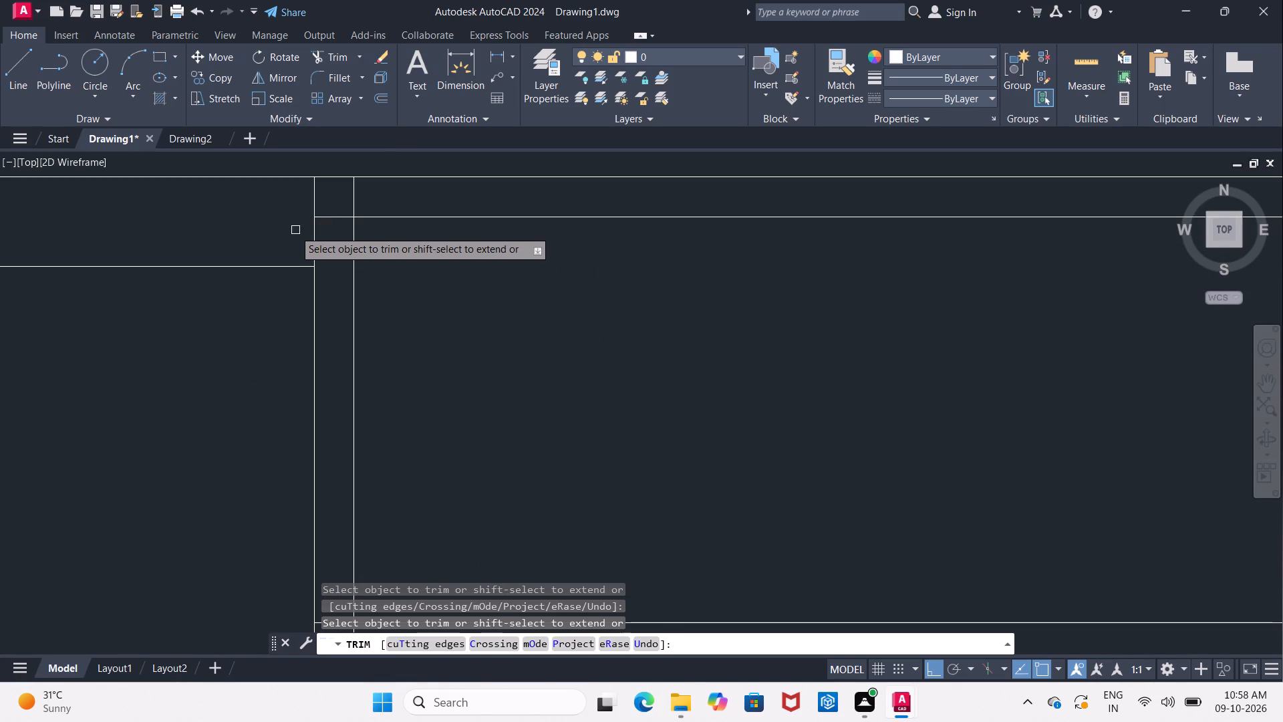
drag(293, 230, 331, 255)
drag(280, 192, 343, 200)
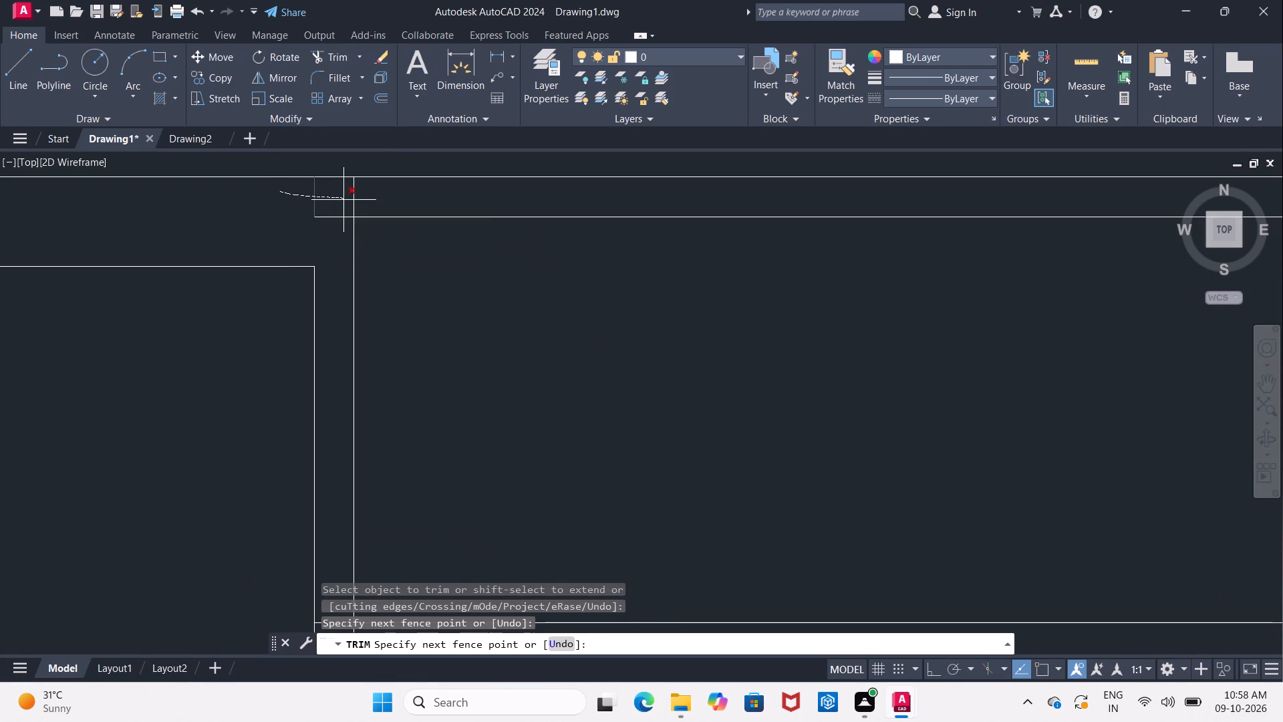
drag(342, 200, 400, 202)
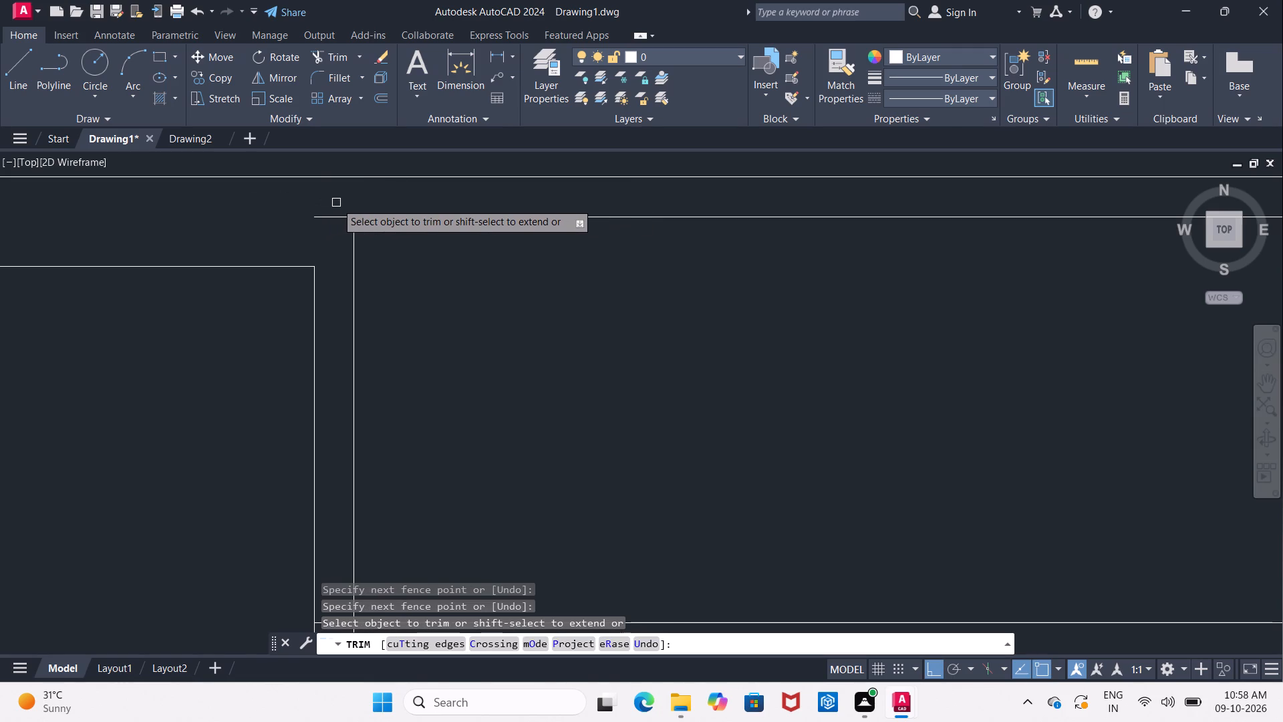
drag(336, 203, 347, 234)
scroll(349, 234, down, 2)
scroll(413, 259, down, 2)
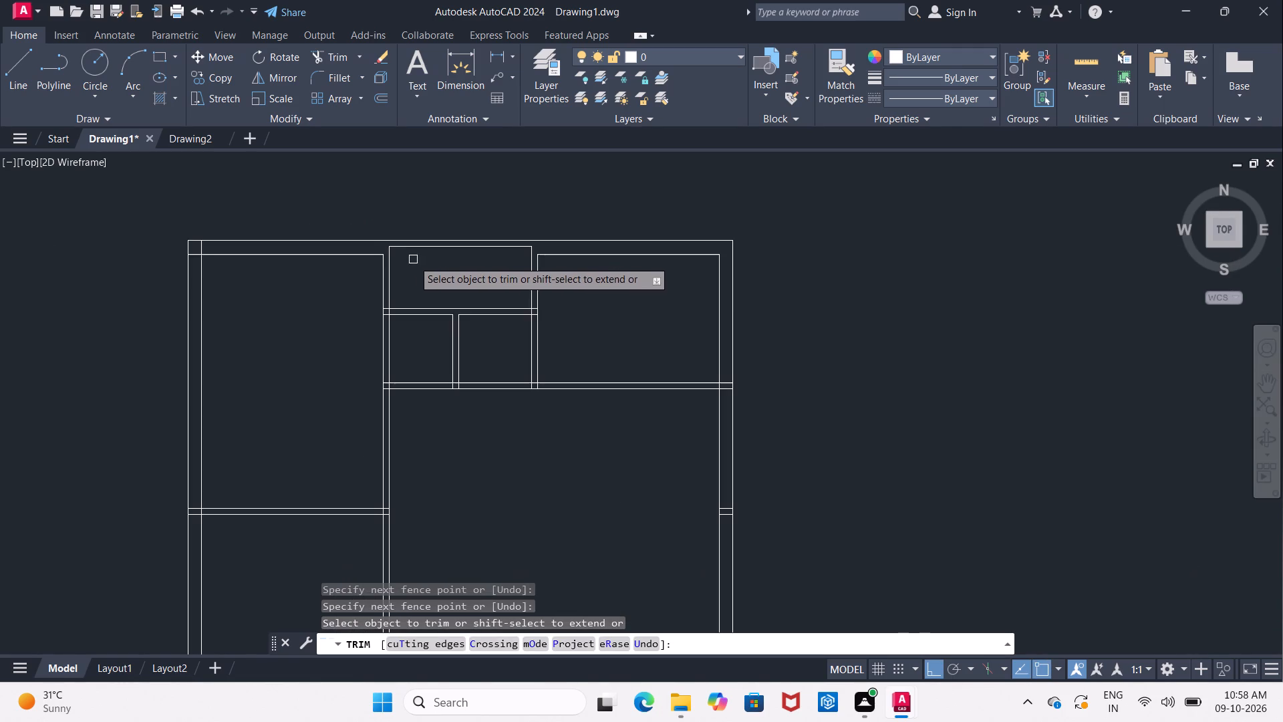
middle_drag(438, 287, 478, 275)
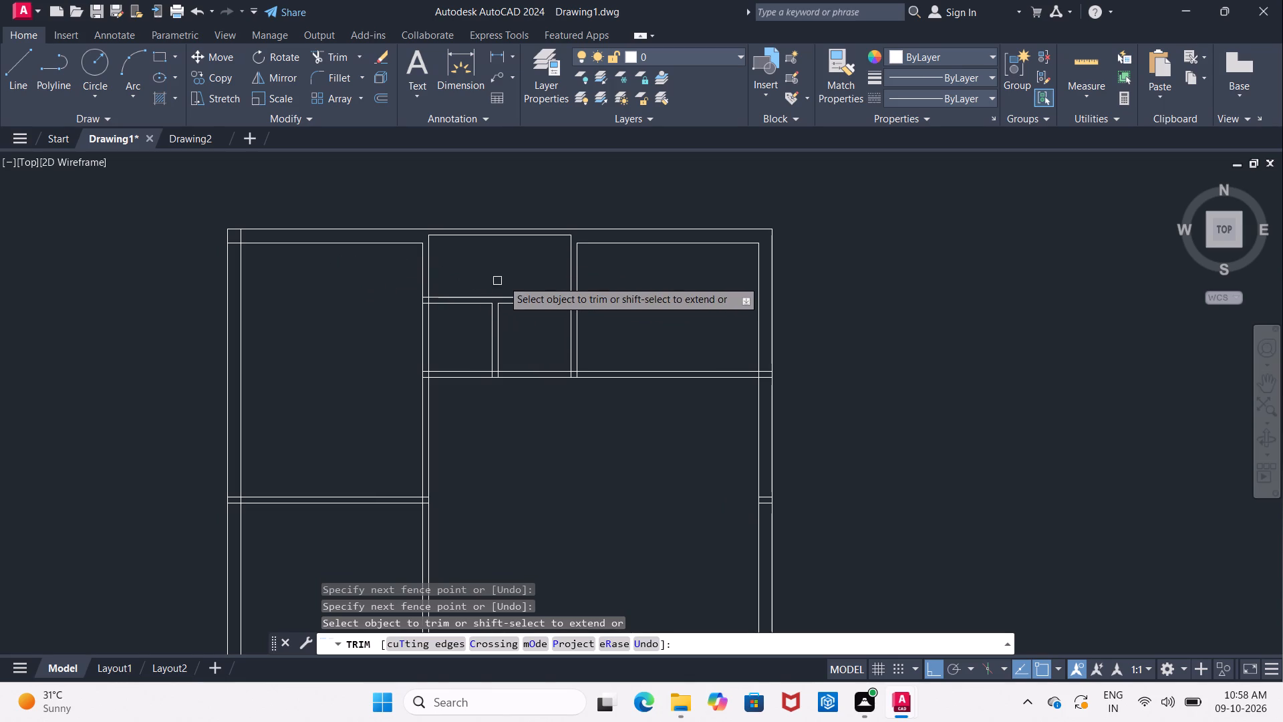
scroll(511, 273, up, 1)
middle_drag(511, 273, 364, 258)
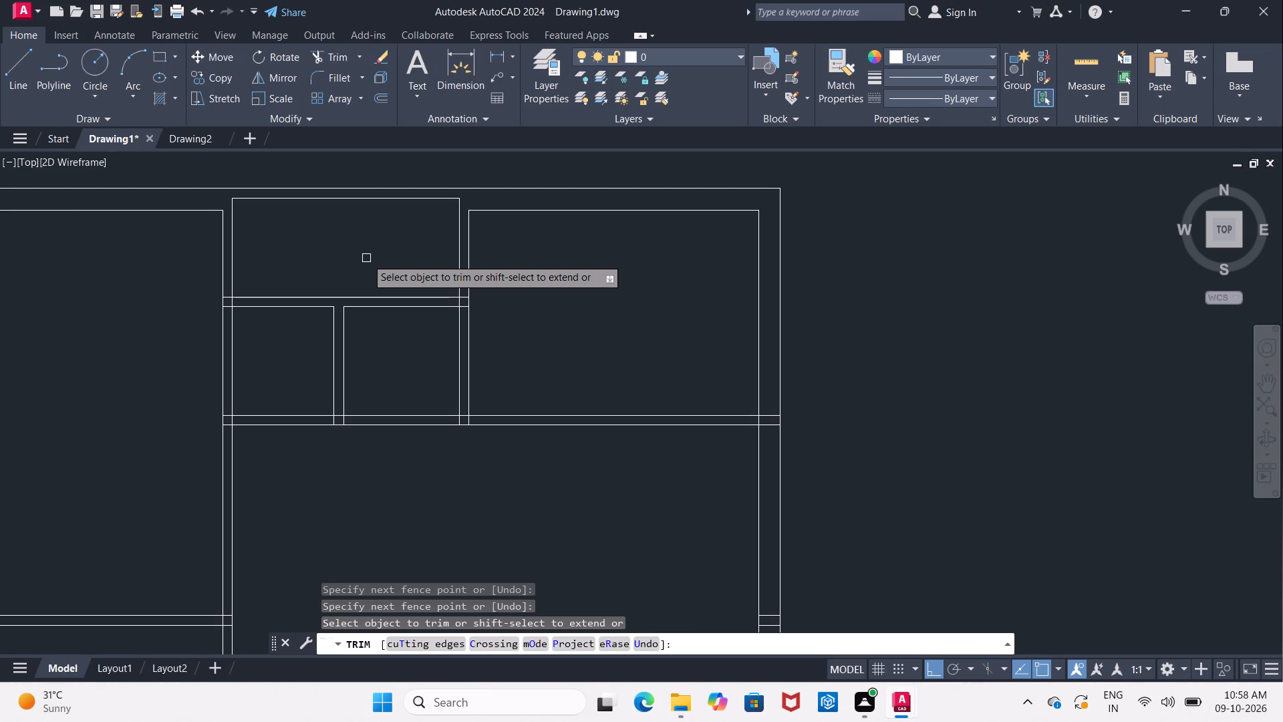
key(Escape)
Measure the depth of the small lower room beside the upper-right room by picking two points for an offset distance.
key(o)
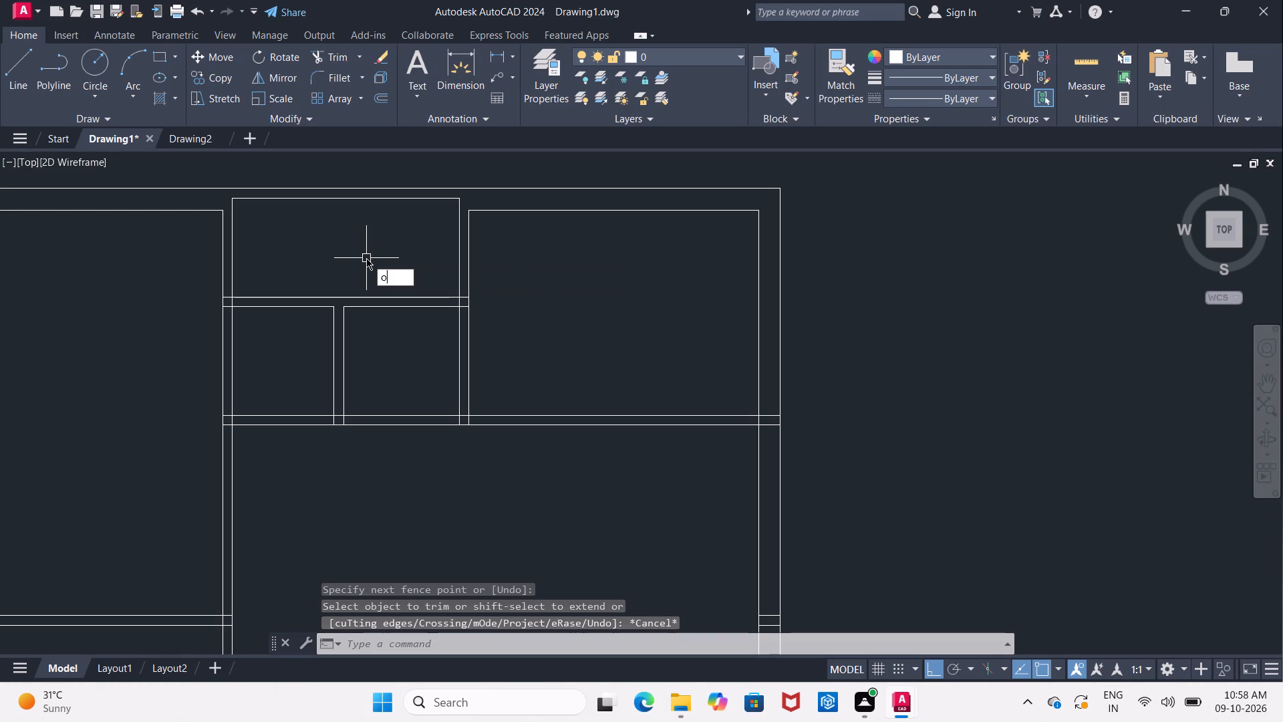
key(Return)
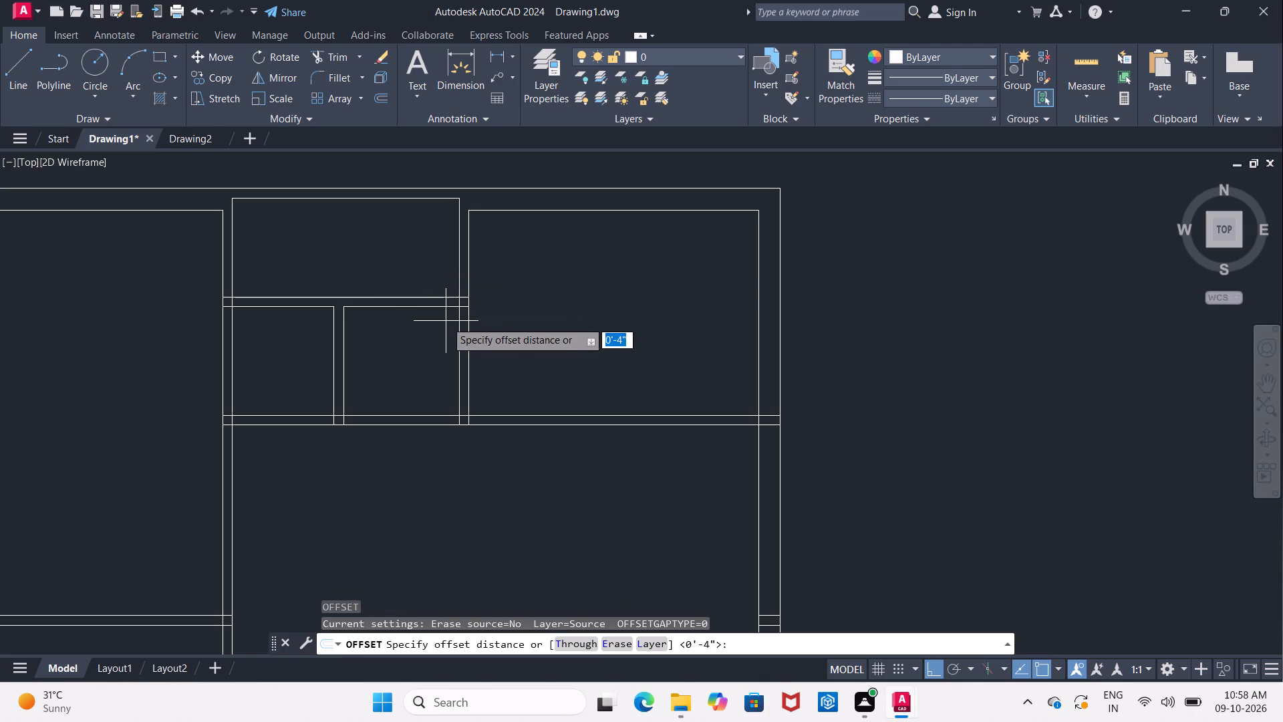
click(458, 308)
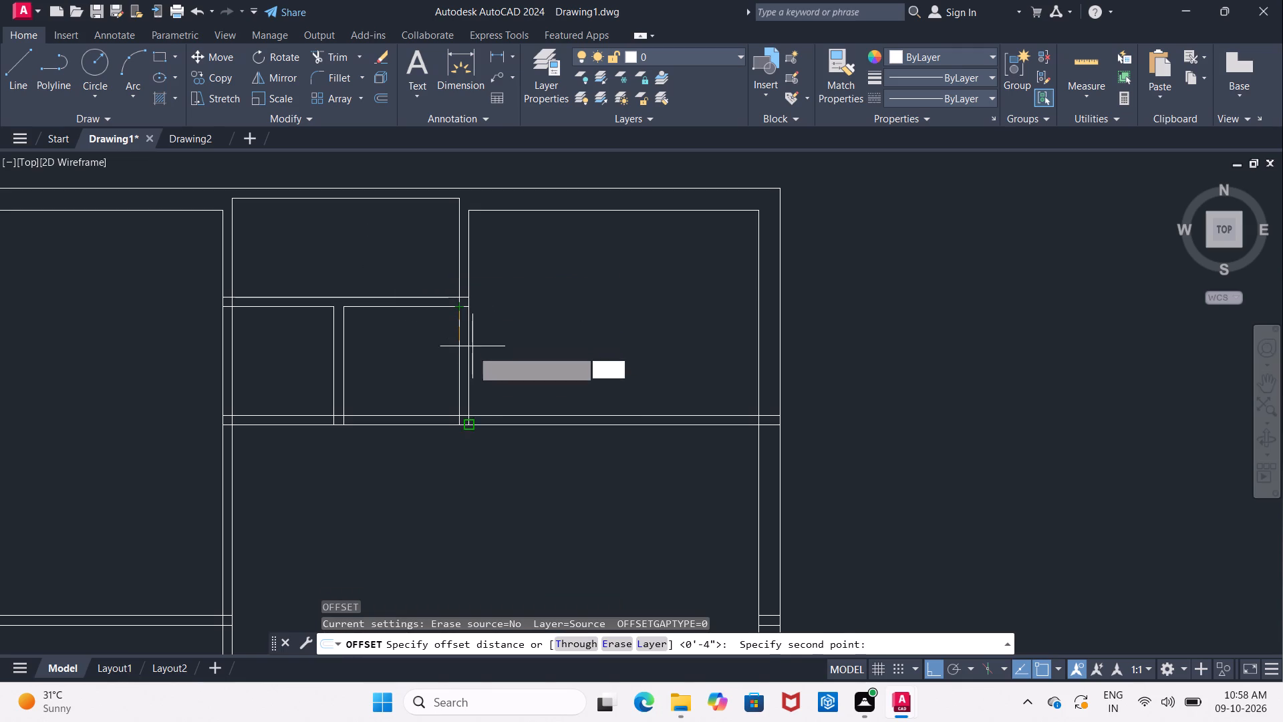
click(460, 414)
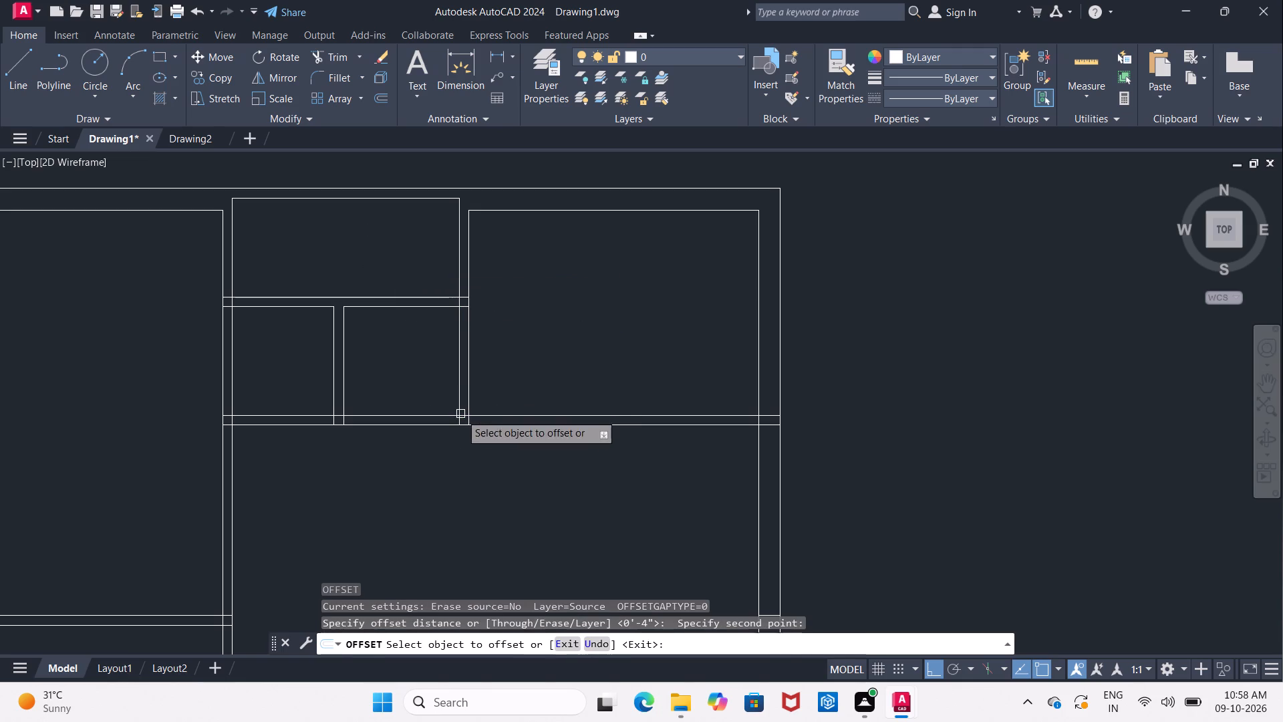
key(Escape)
key(Escape)
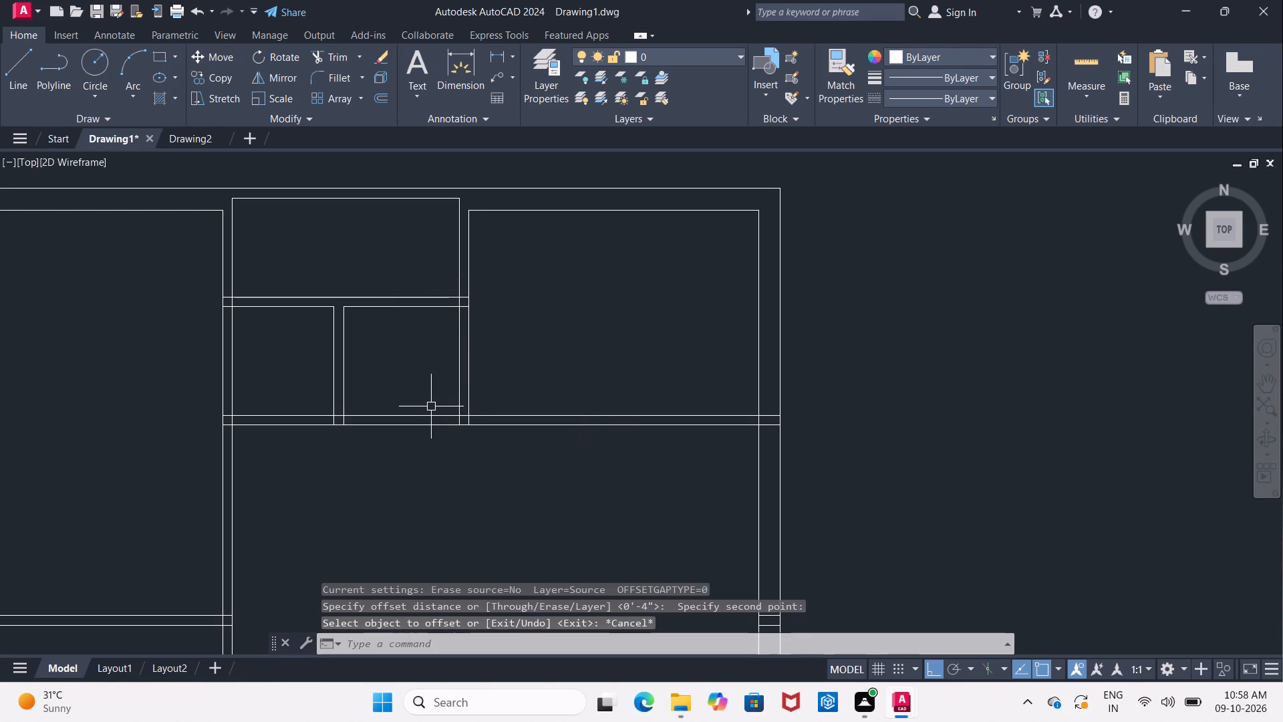
Erase the three horizontal partition lines separating the upper middle room from the two small rooms below it.
click(347, 295)
click(363, 306)
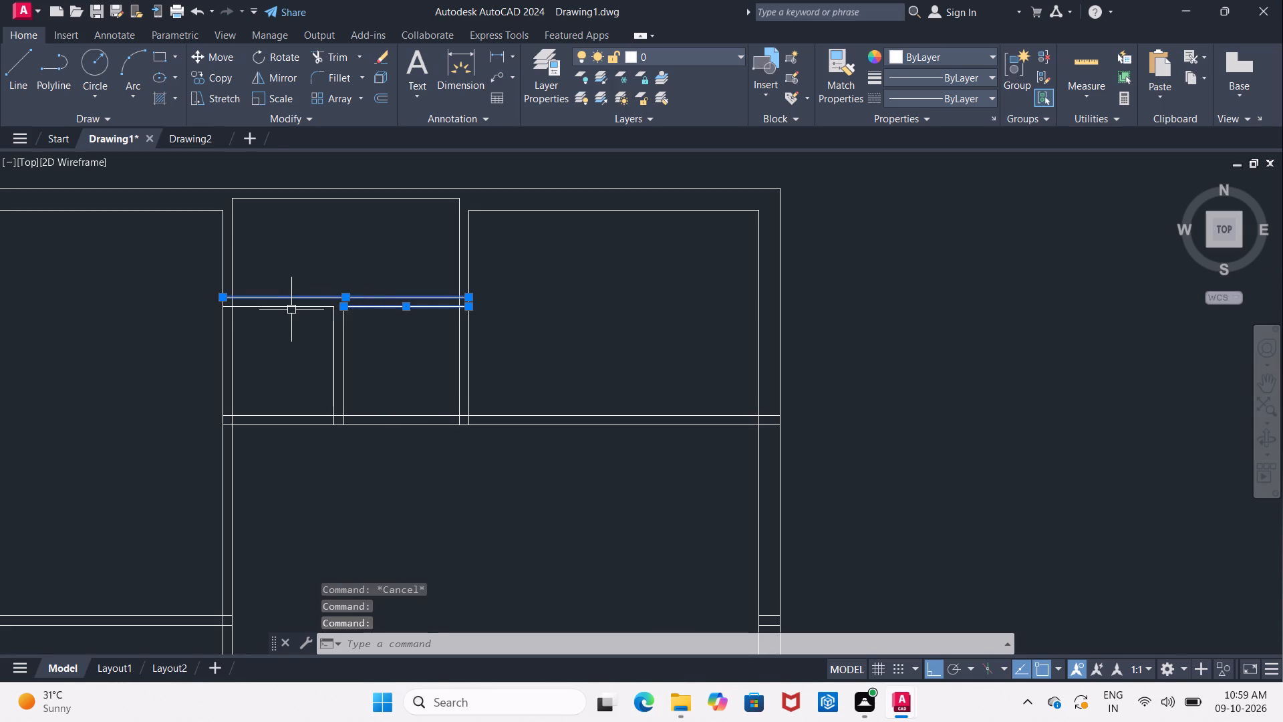
click(291, 308)
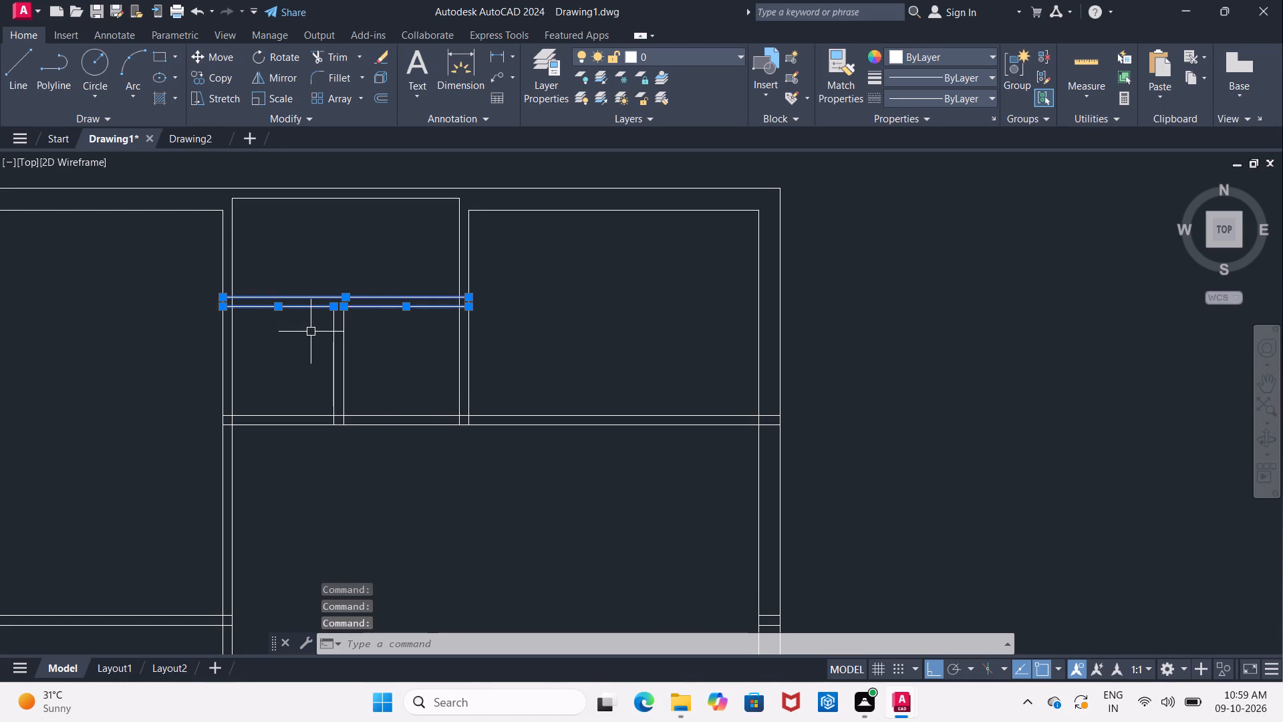
key(Delete)
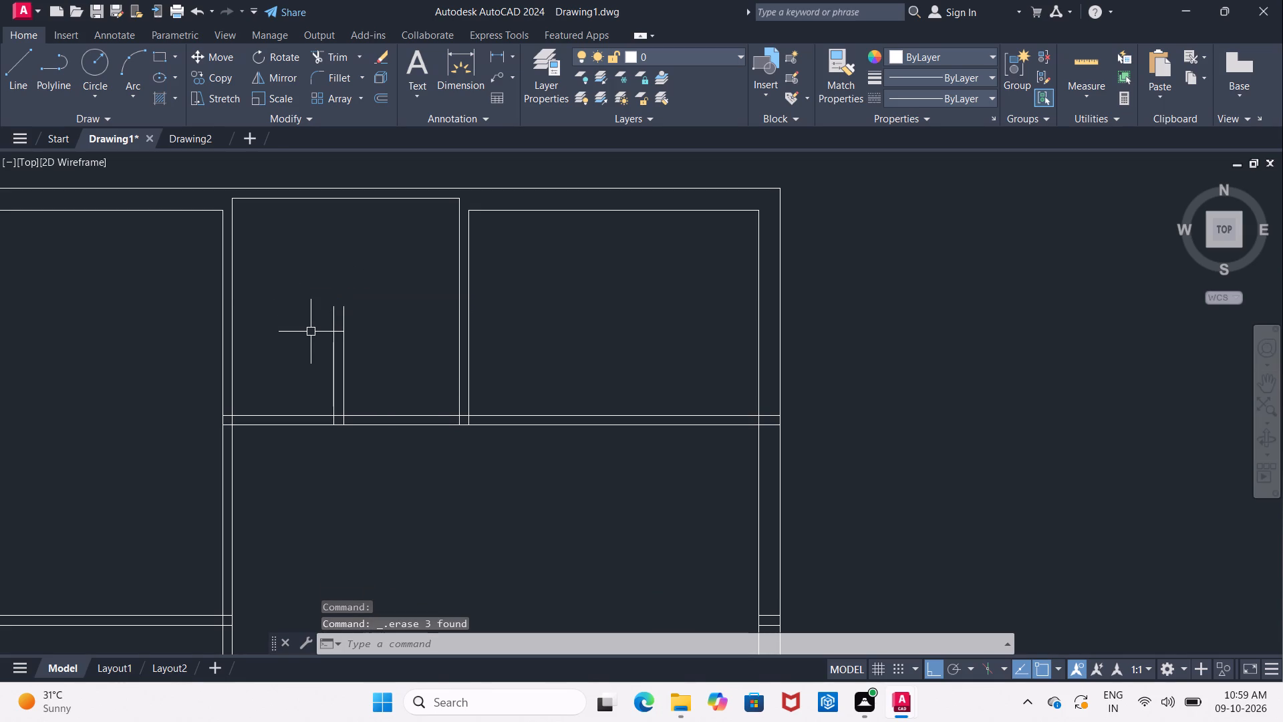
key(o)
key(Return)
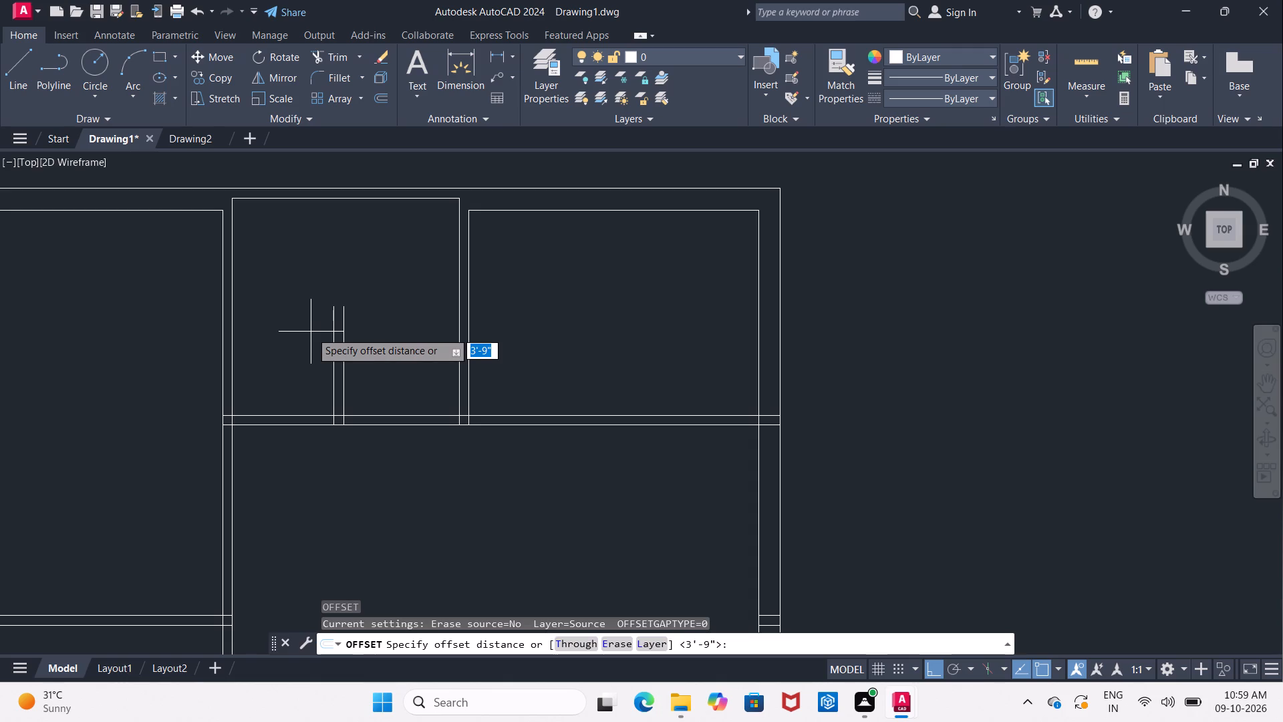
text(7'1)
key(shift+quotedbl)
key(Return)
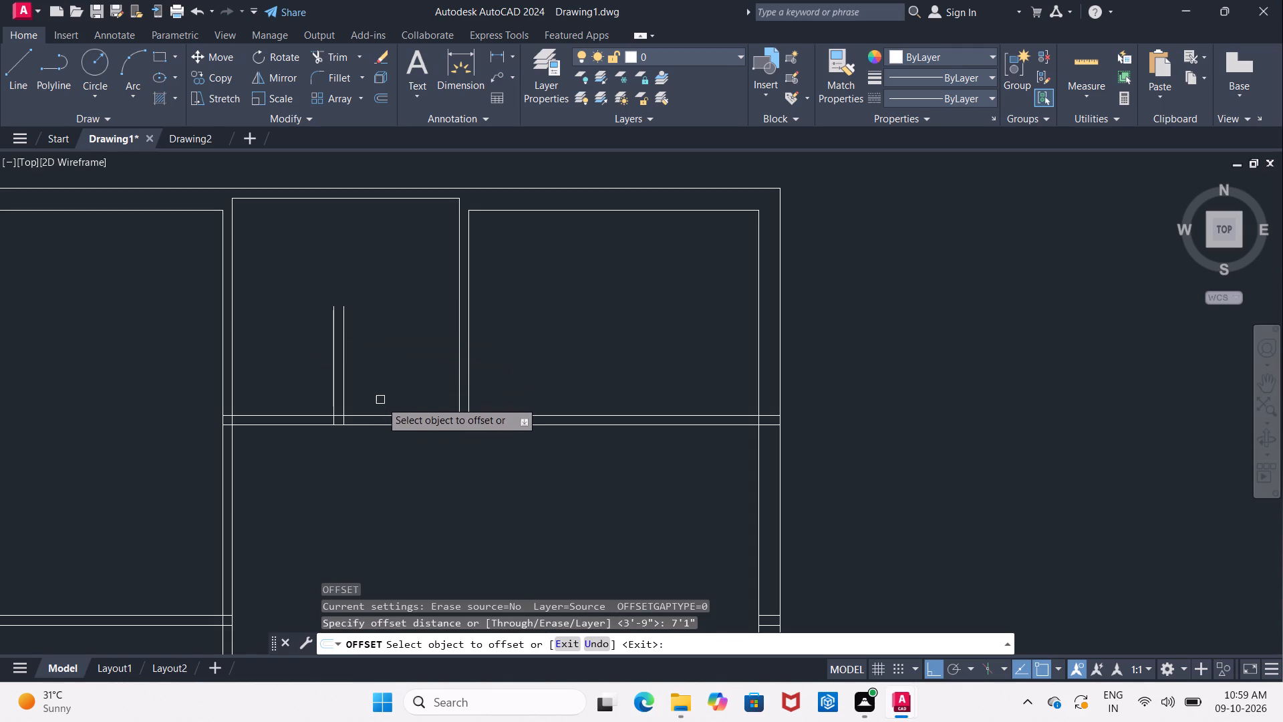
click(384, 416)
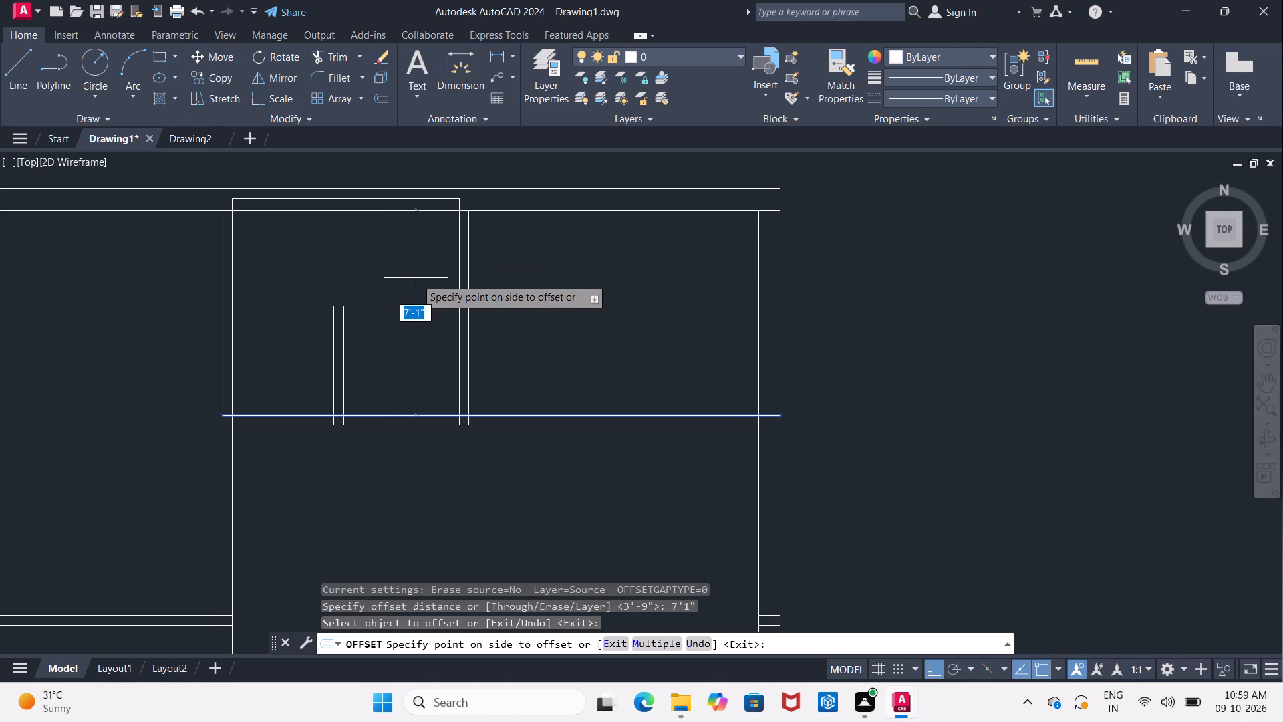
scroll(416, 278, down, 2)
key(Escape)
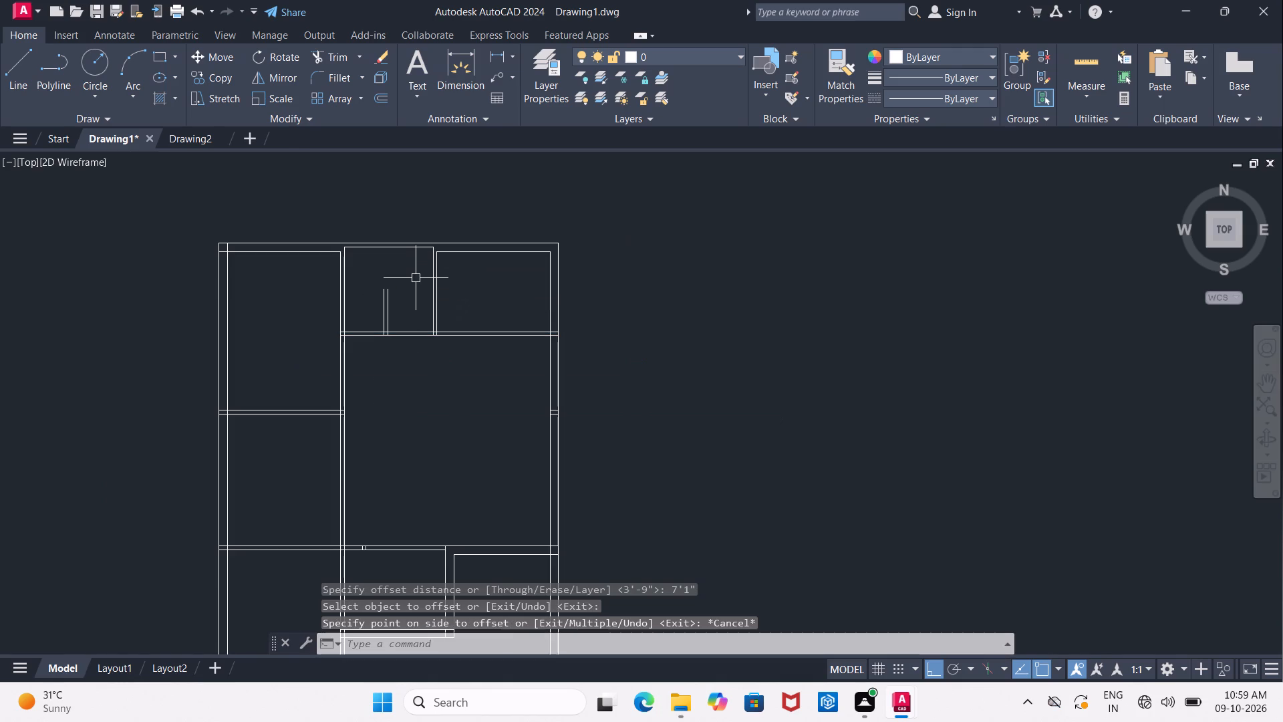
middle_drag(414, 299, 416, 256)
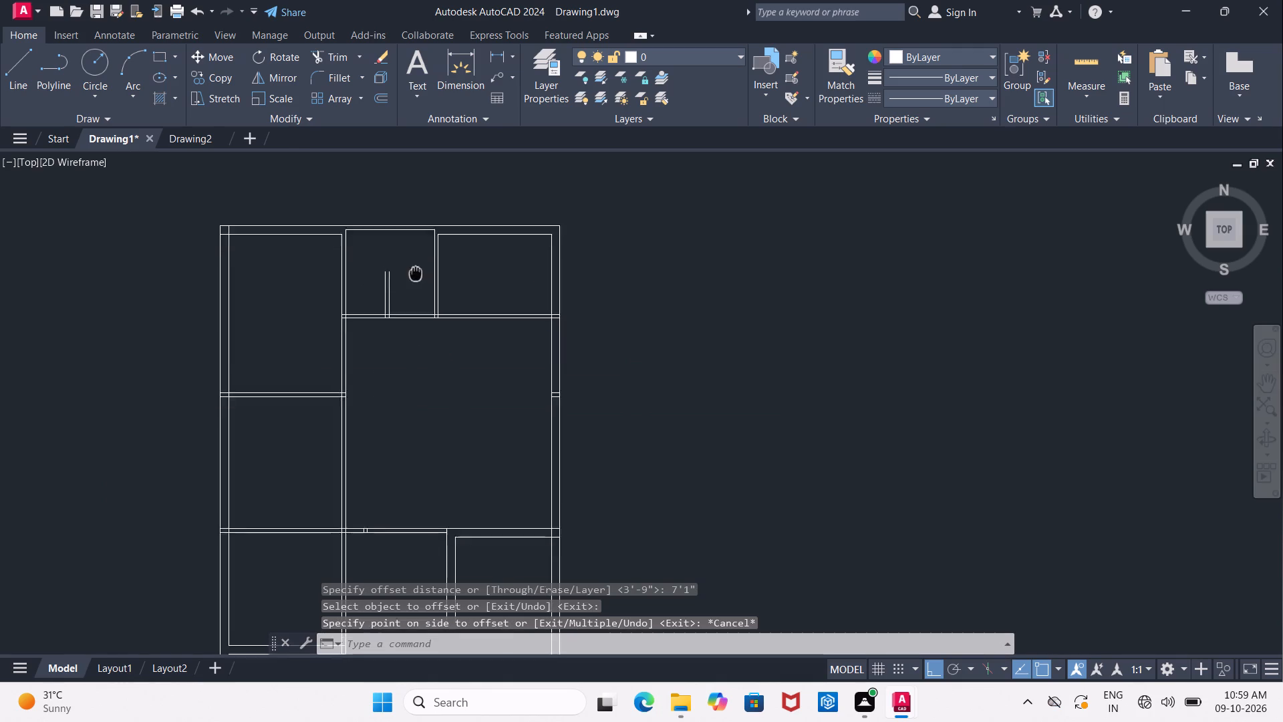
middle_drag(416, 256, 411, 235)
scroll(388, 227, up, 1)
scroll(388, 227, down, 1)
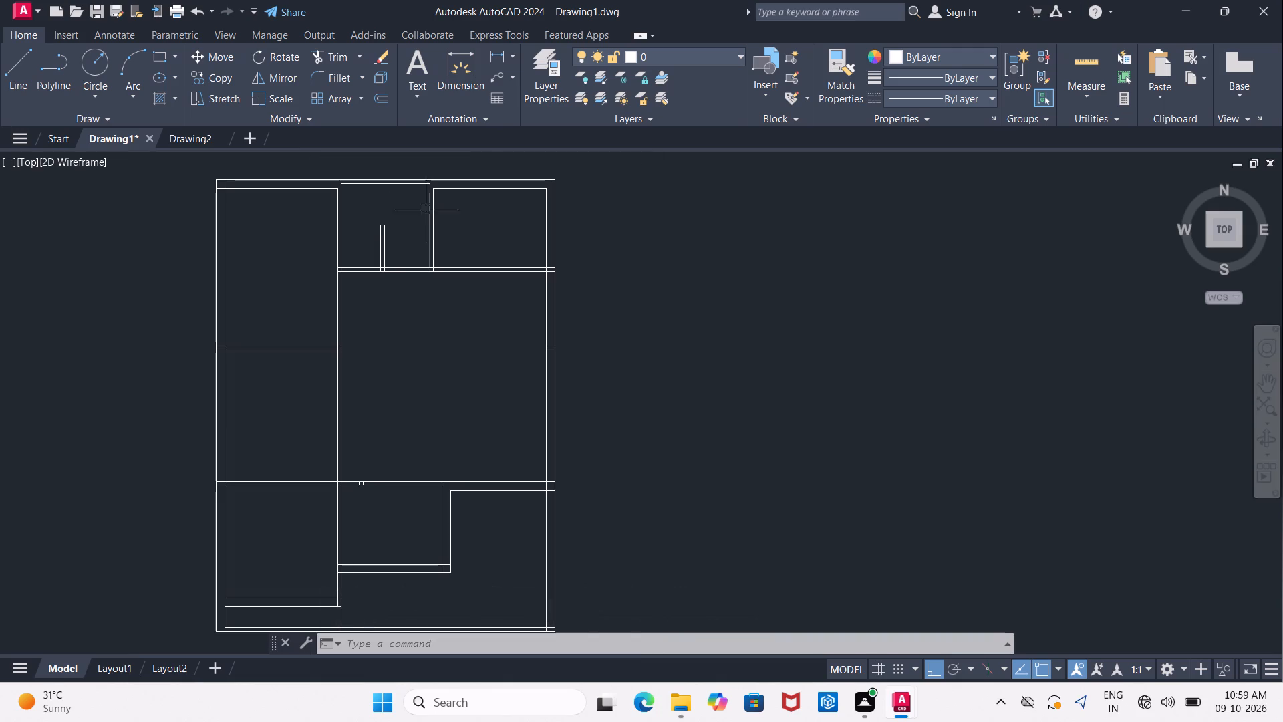
Measure the upper-left room's inside depth with a linear dimension between its top wall and lower partition, without placing the dimension.
click(490, 58)
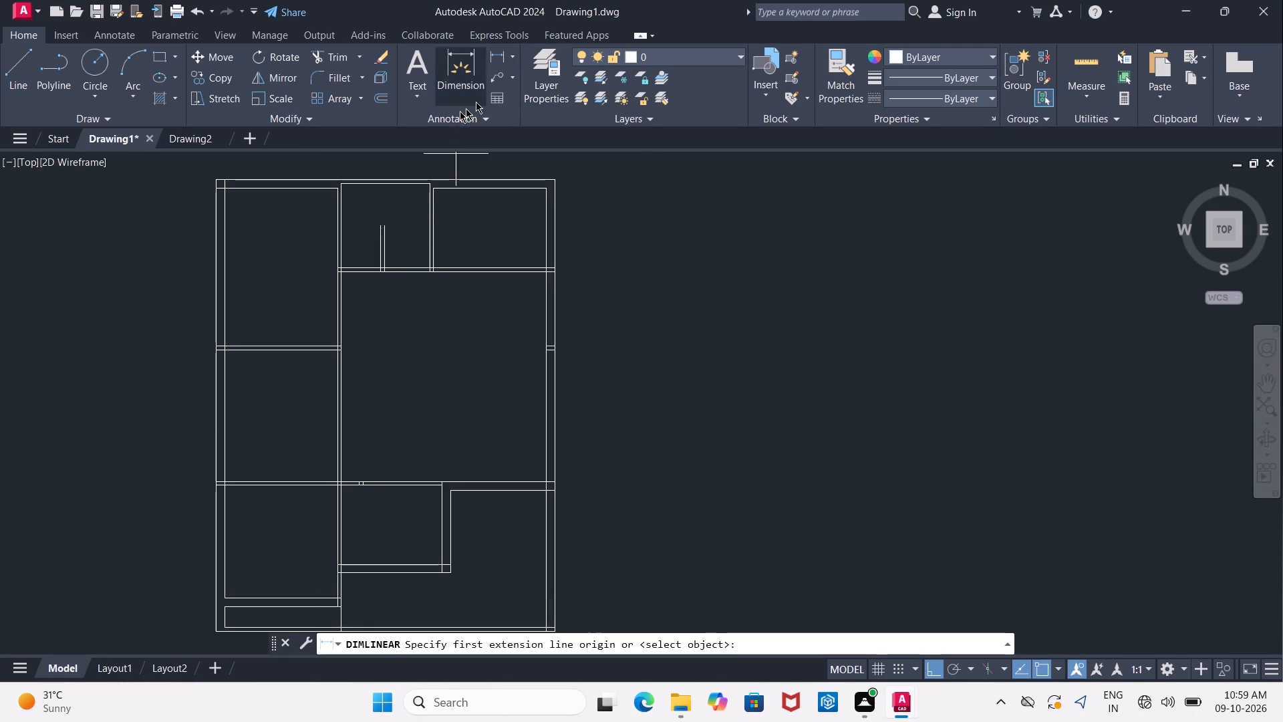
click(224, 191)
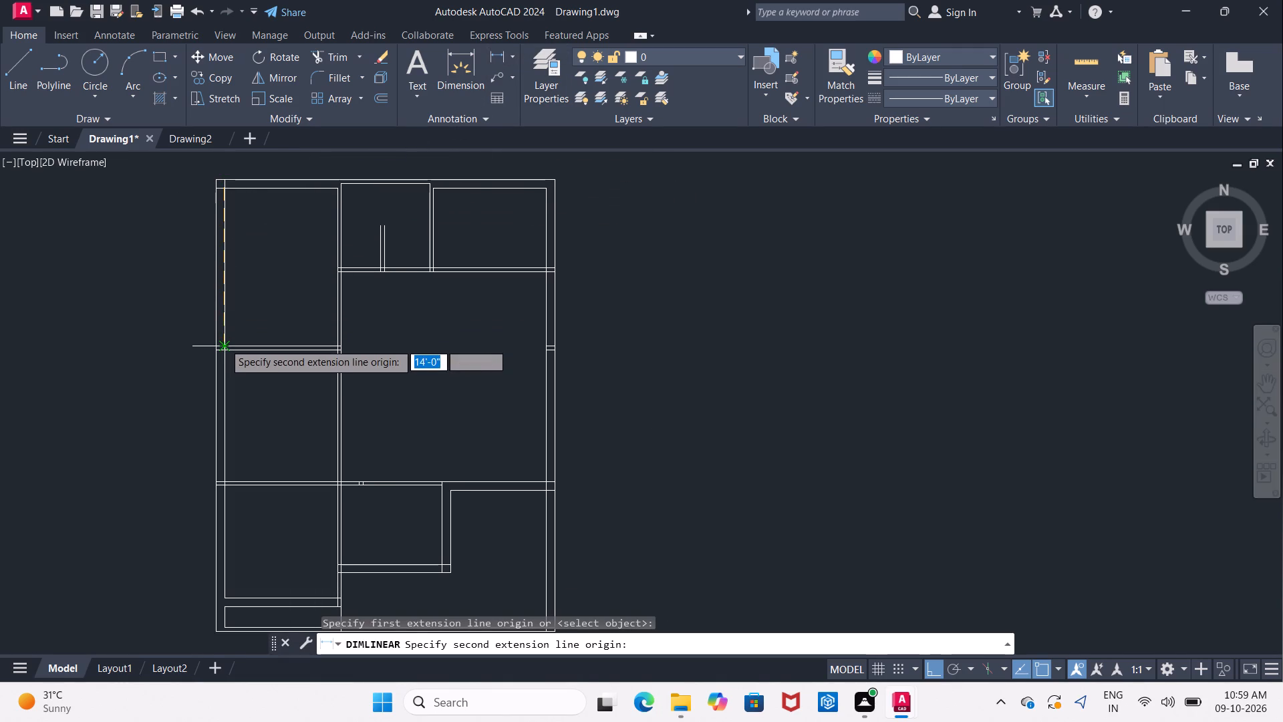
click(224, 343)
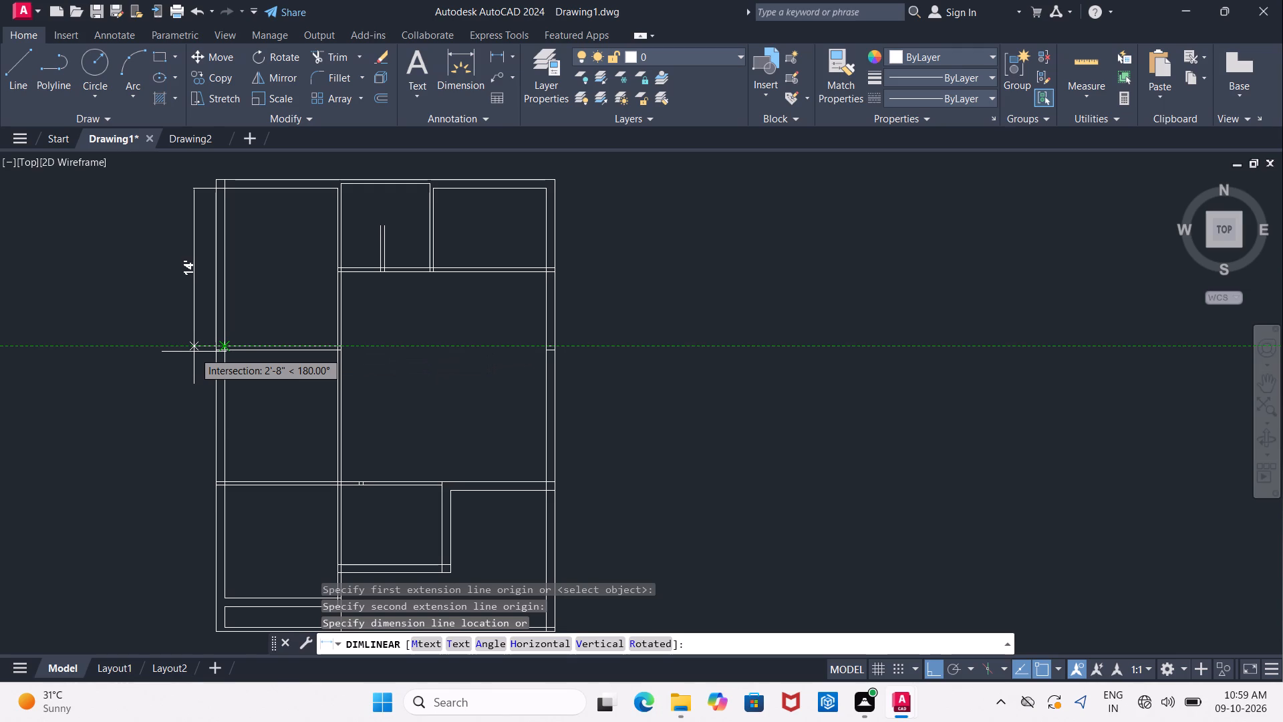
key(Escape)
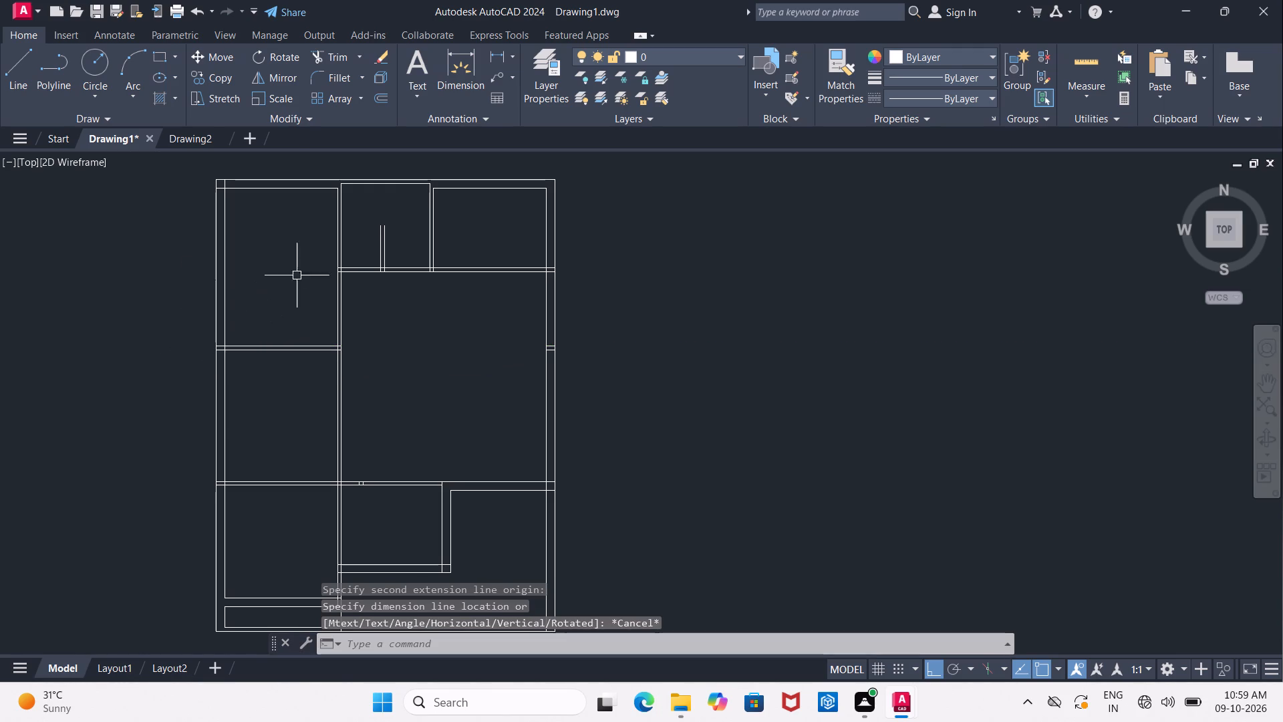
Erase the two short vertical partition lines in the upper middle room and the two horizontal partition lines below the upper rooms.
scroll(349, 206, up, 2)
middle_drag(349, 206, 265, 313)
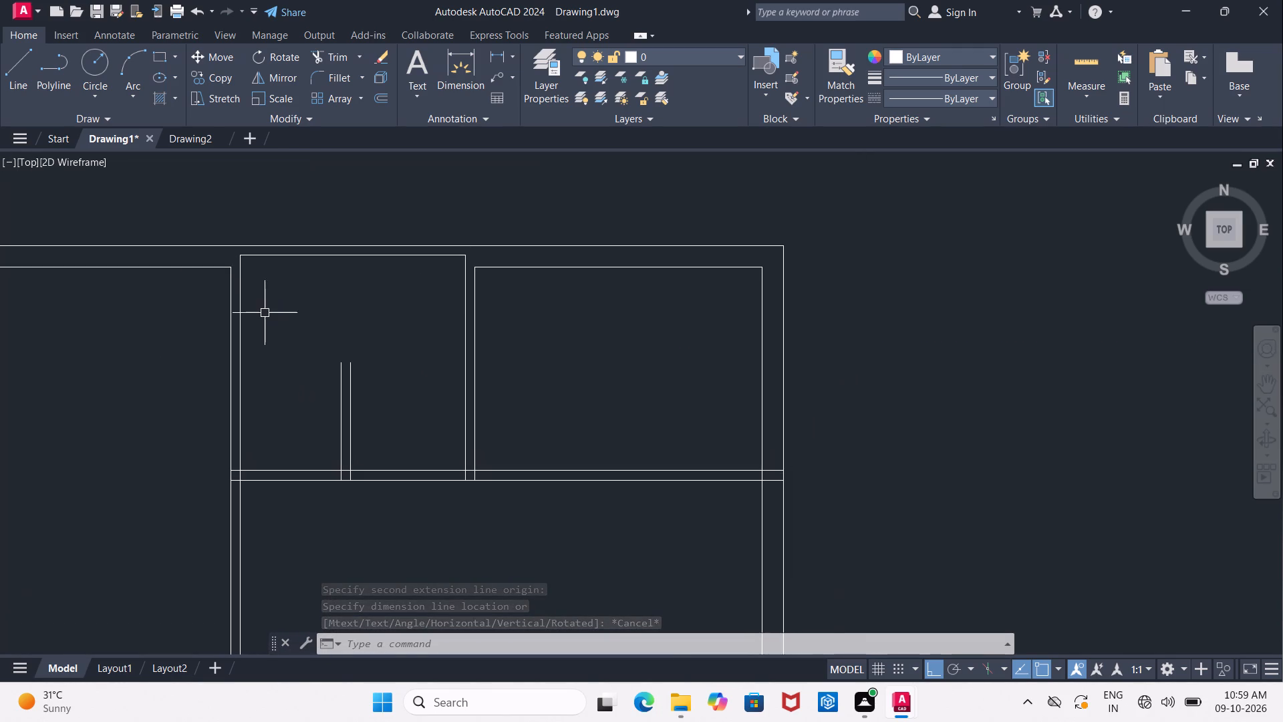
click(341, 390)
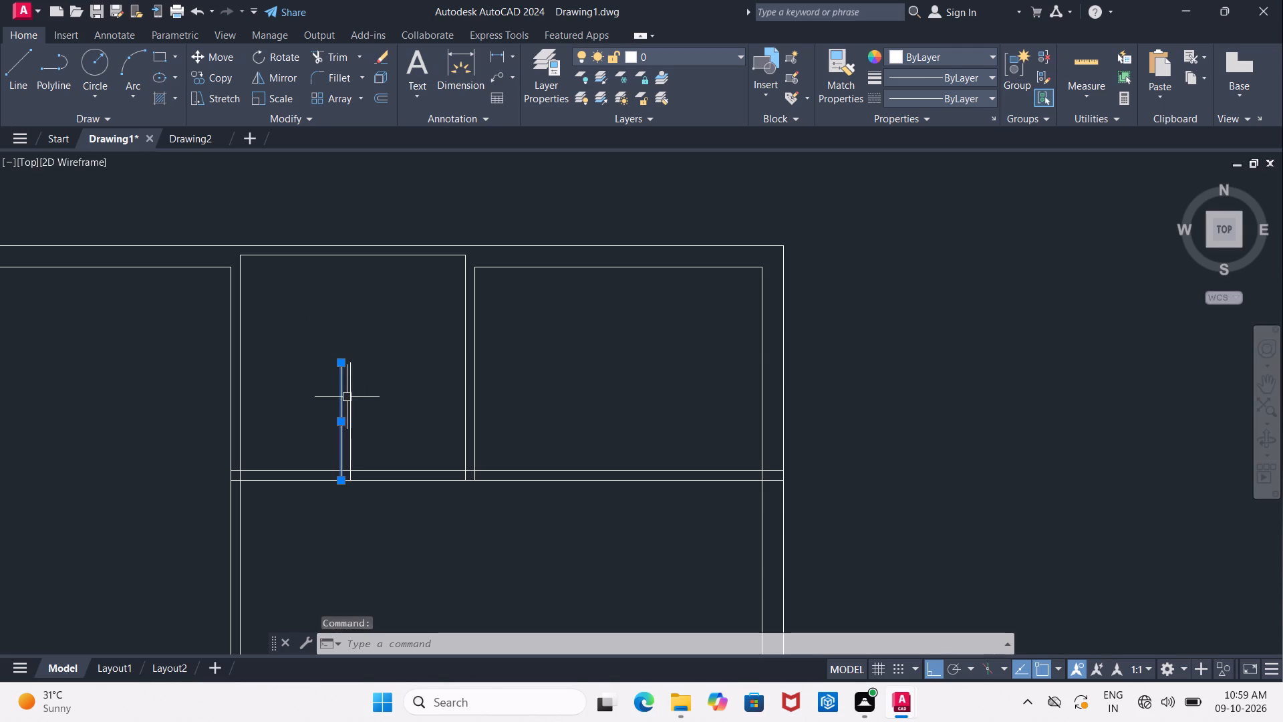
click(348, 397)
click(381, 466)
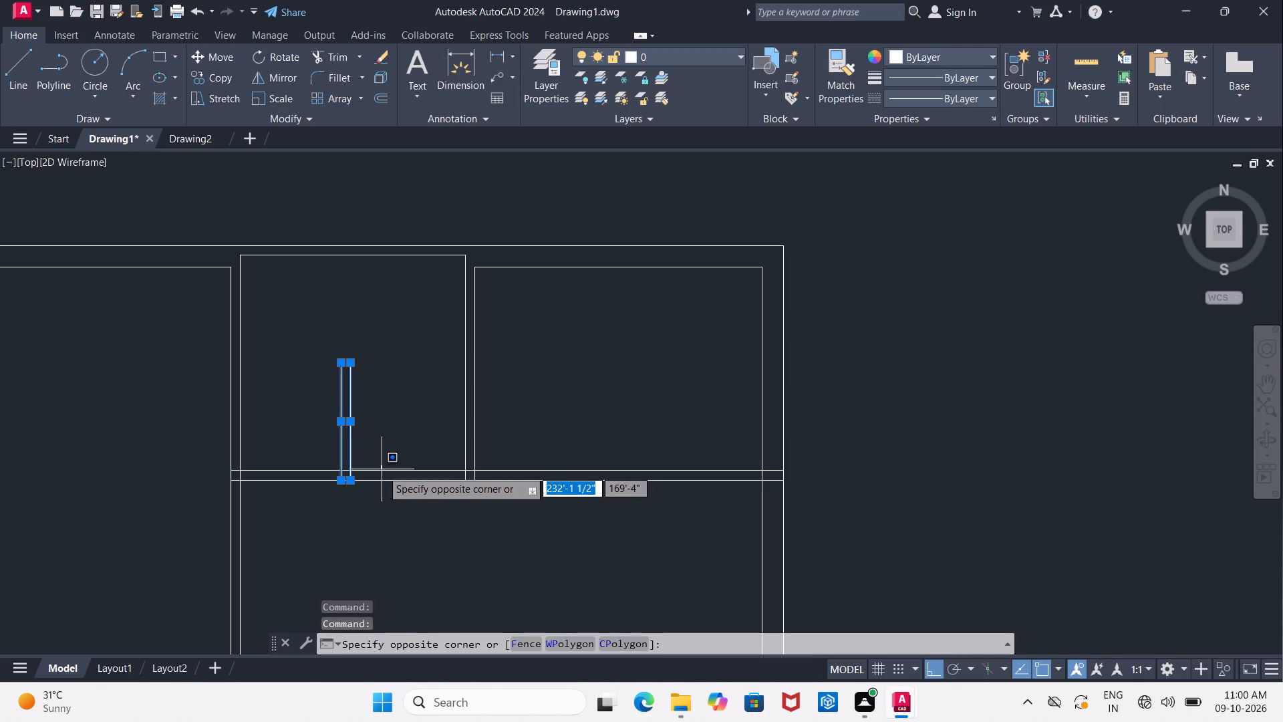
click(382, 473)
click(385, 483)
click(386, 469)
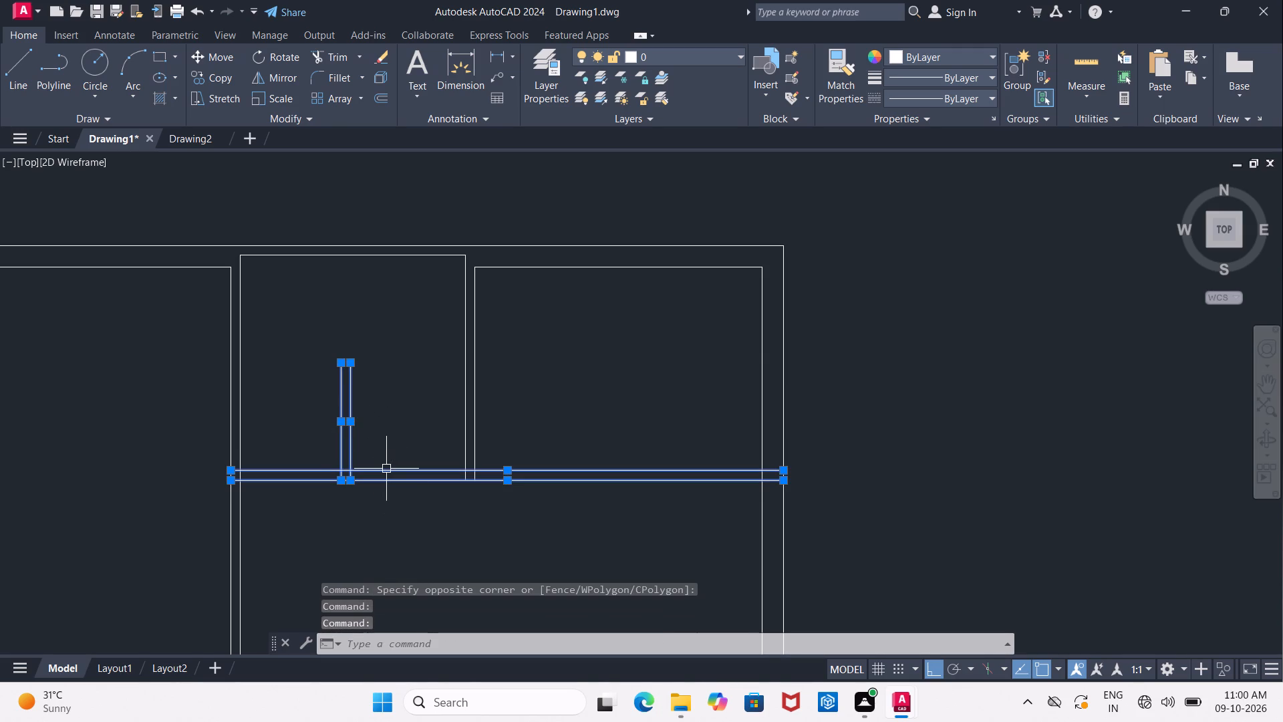
key(Delete)
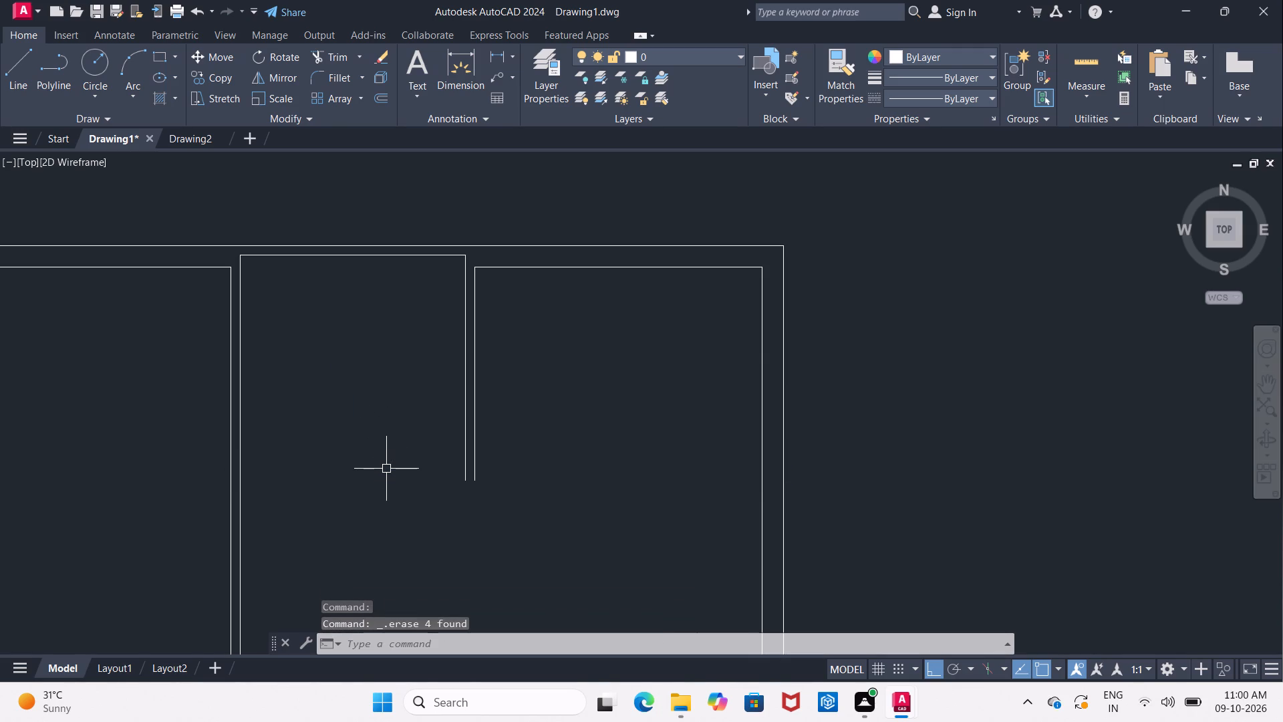
Offset the upper middle room's top inner line 3' downward into the room.
key(o)
key(Return)
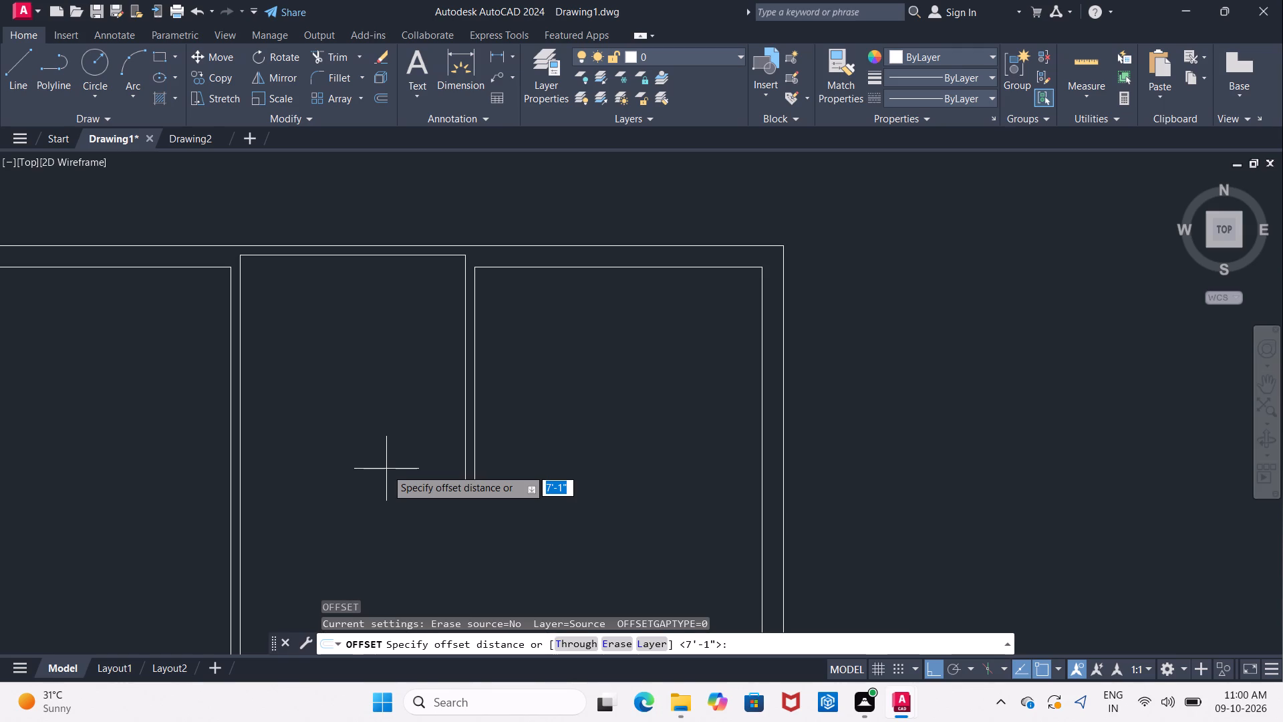
text(3')
key(Return)
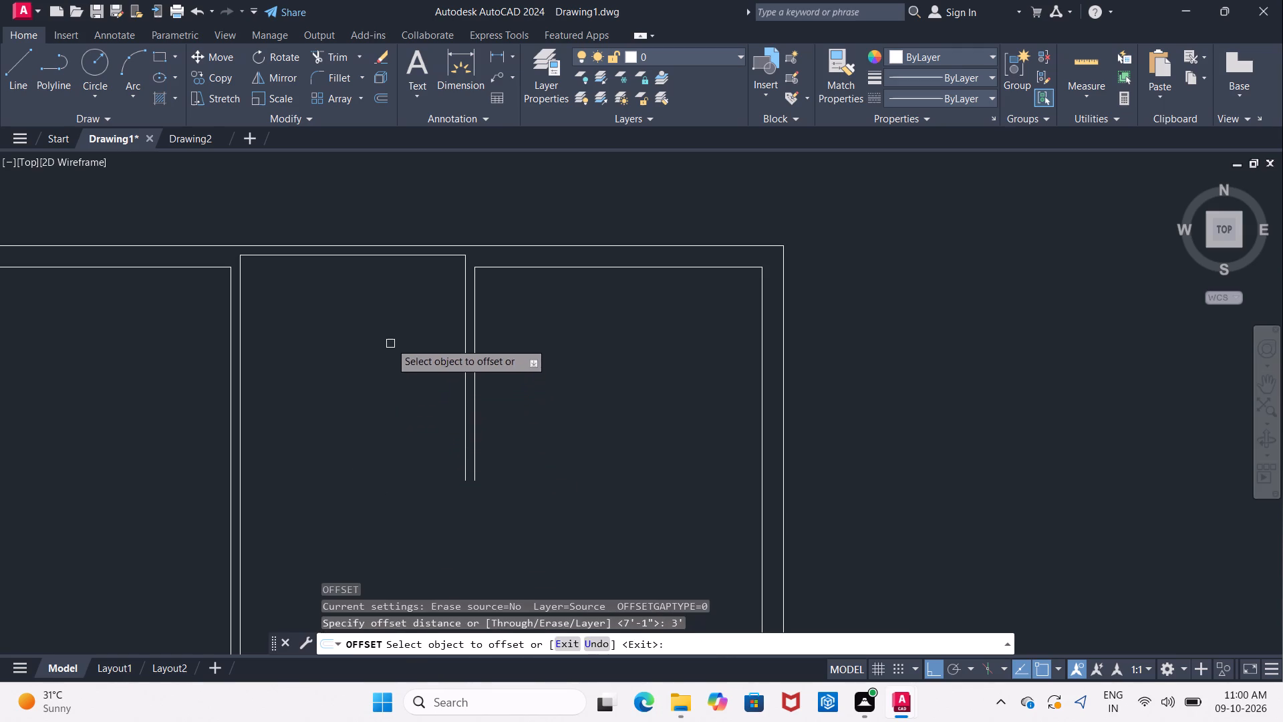
click(396, 256)
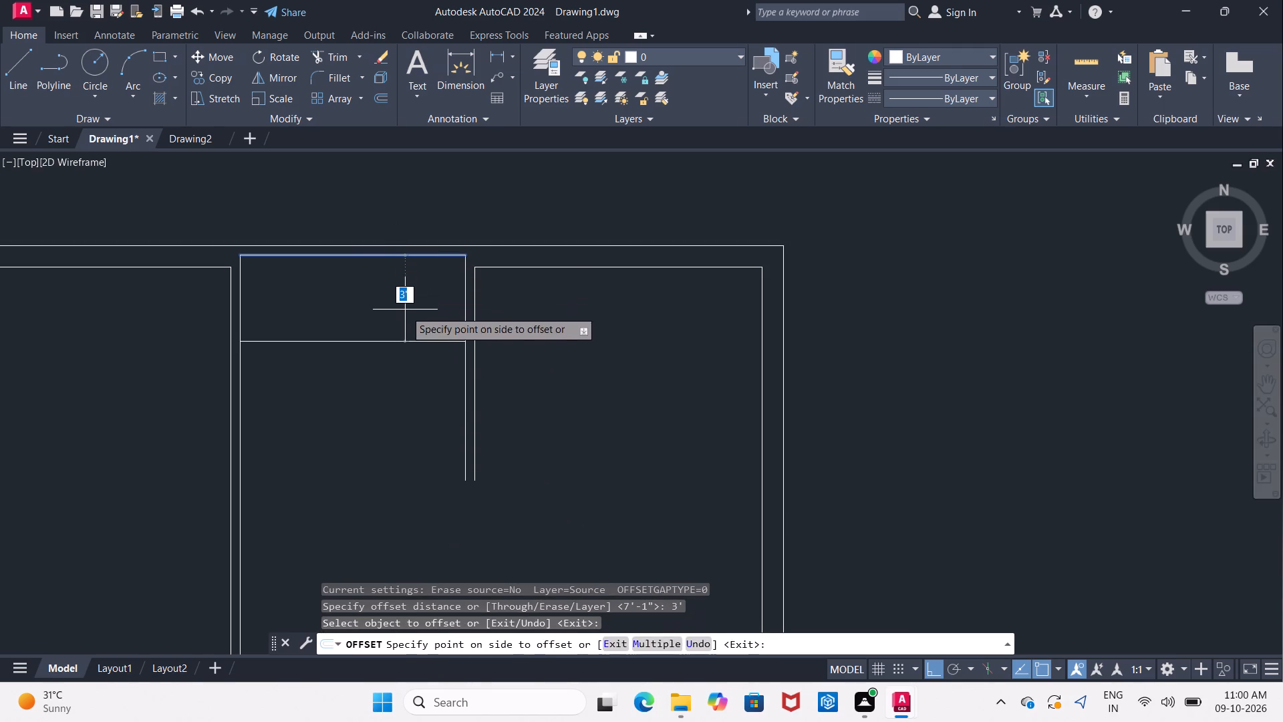
click(405, 310)
key(Return)
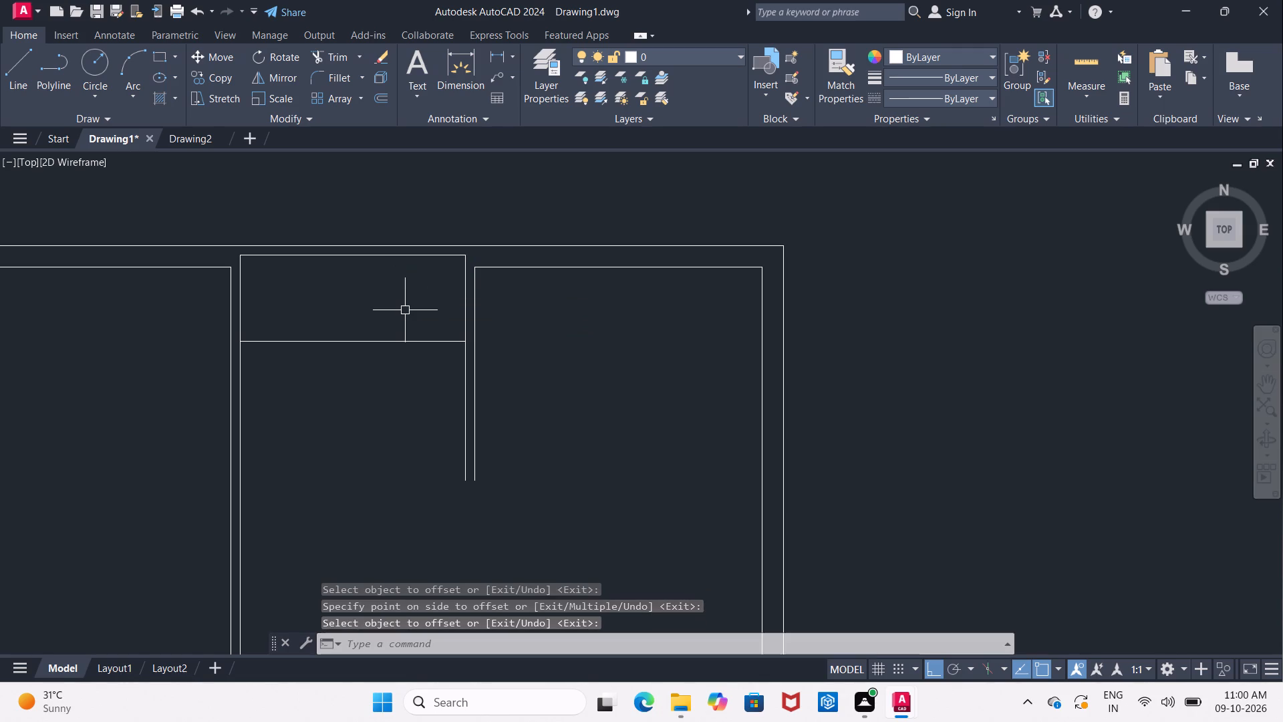
Offset the horizontal line 3' below the upper middle room's top by 4" downward to give the partition its thickness.
key(Return)
text(4")
key(Return)
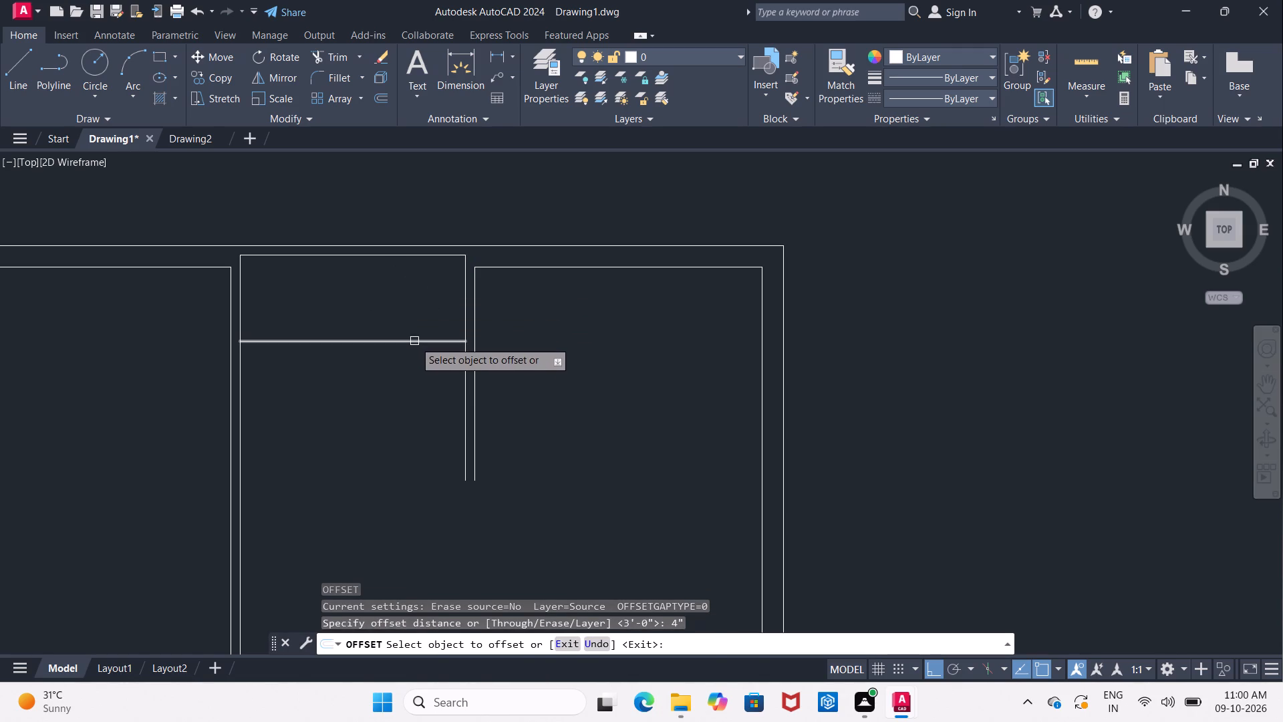
click(414, 341)
click(424, 378)
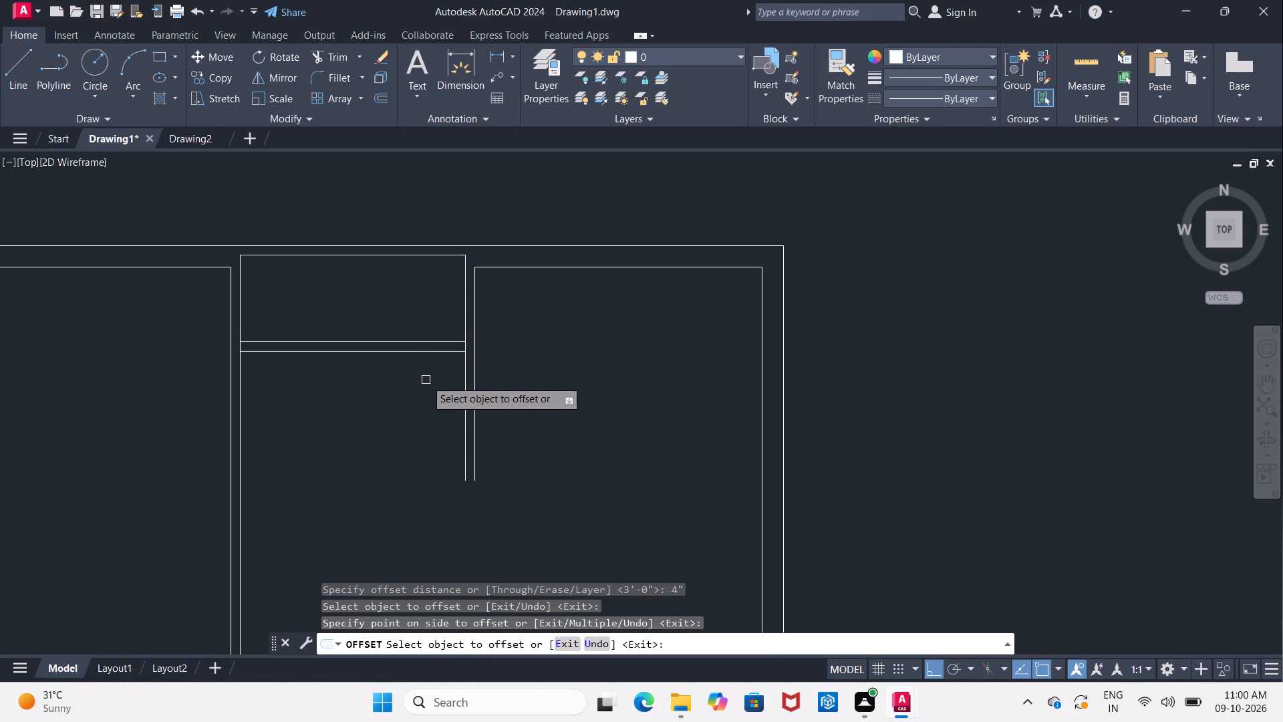
key(Return)
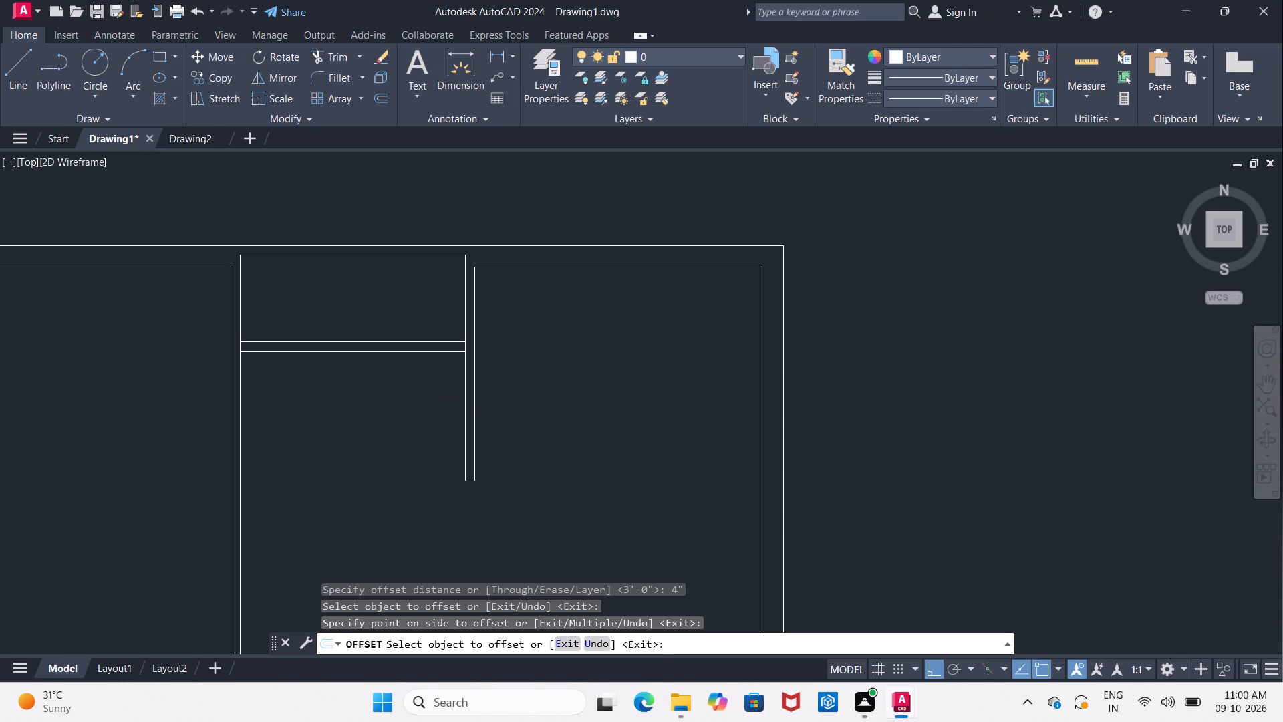
Offset the lower line of the upper middle room's new partition 7'1" downward.
key(Return)
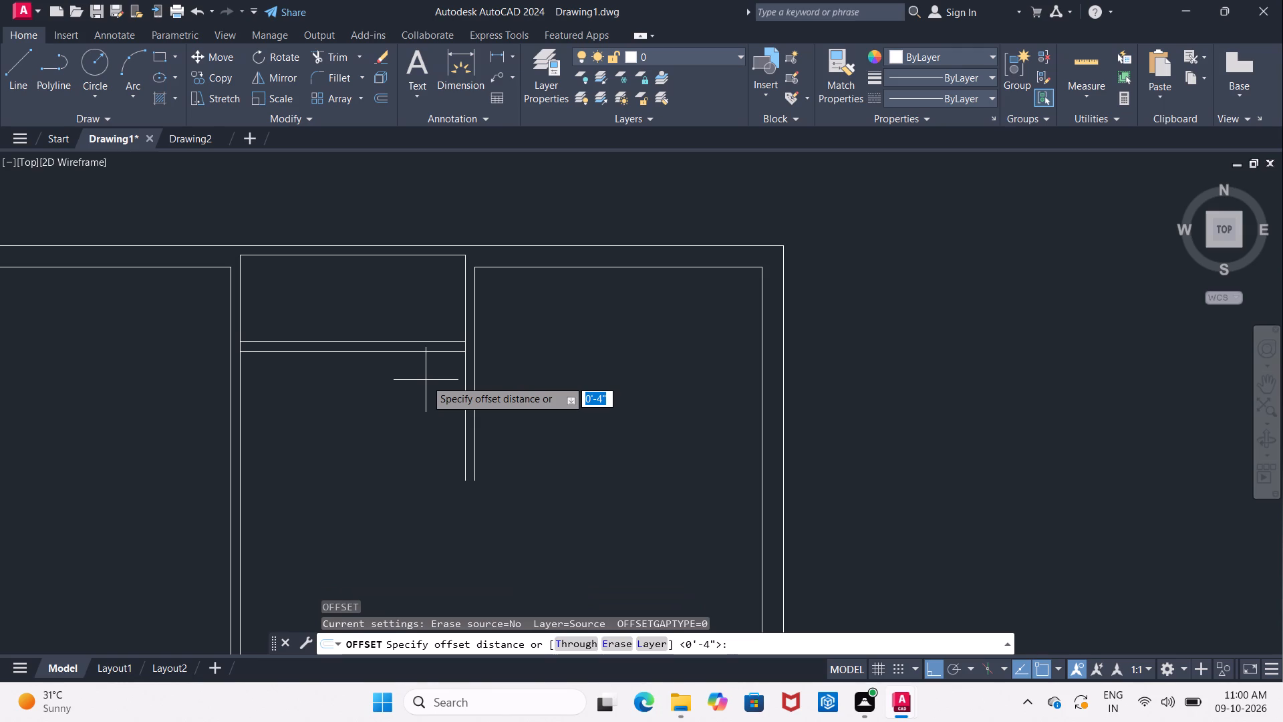
key(7)
text('1")
key(Return)
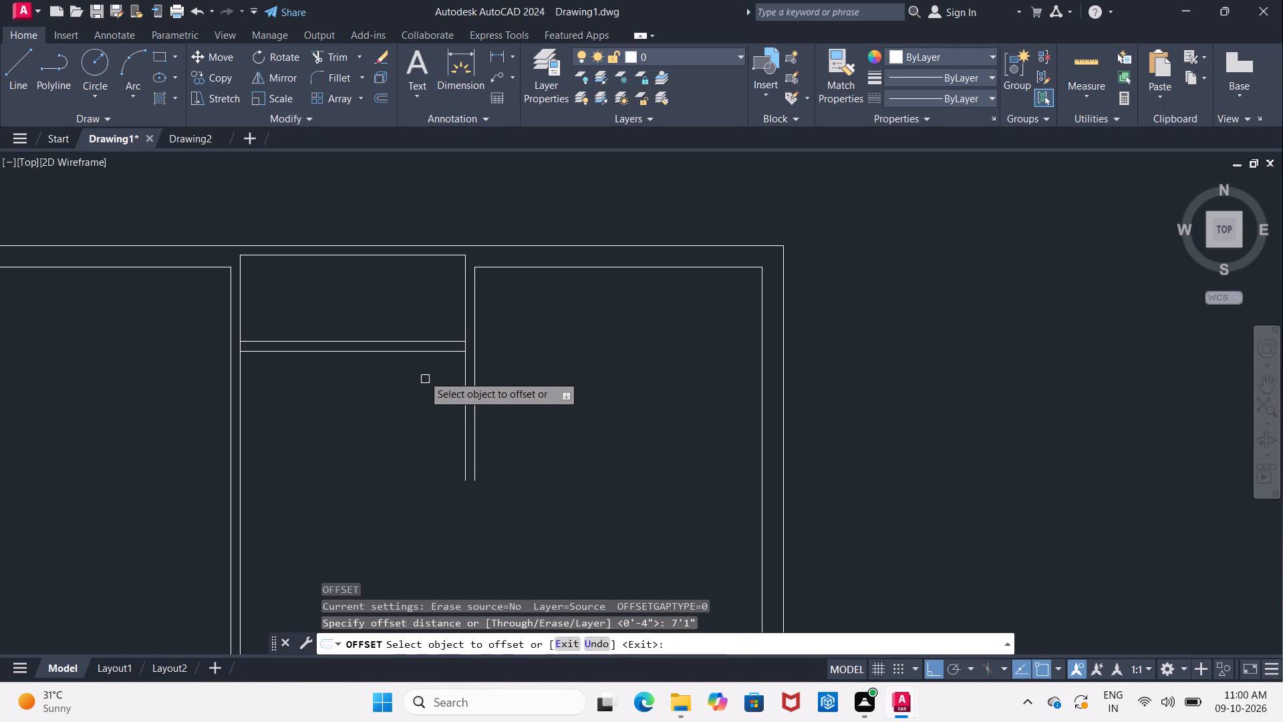
click(412, 352)
click(428, 396)
scroll(428, 408, down, 2)
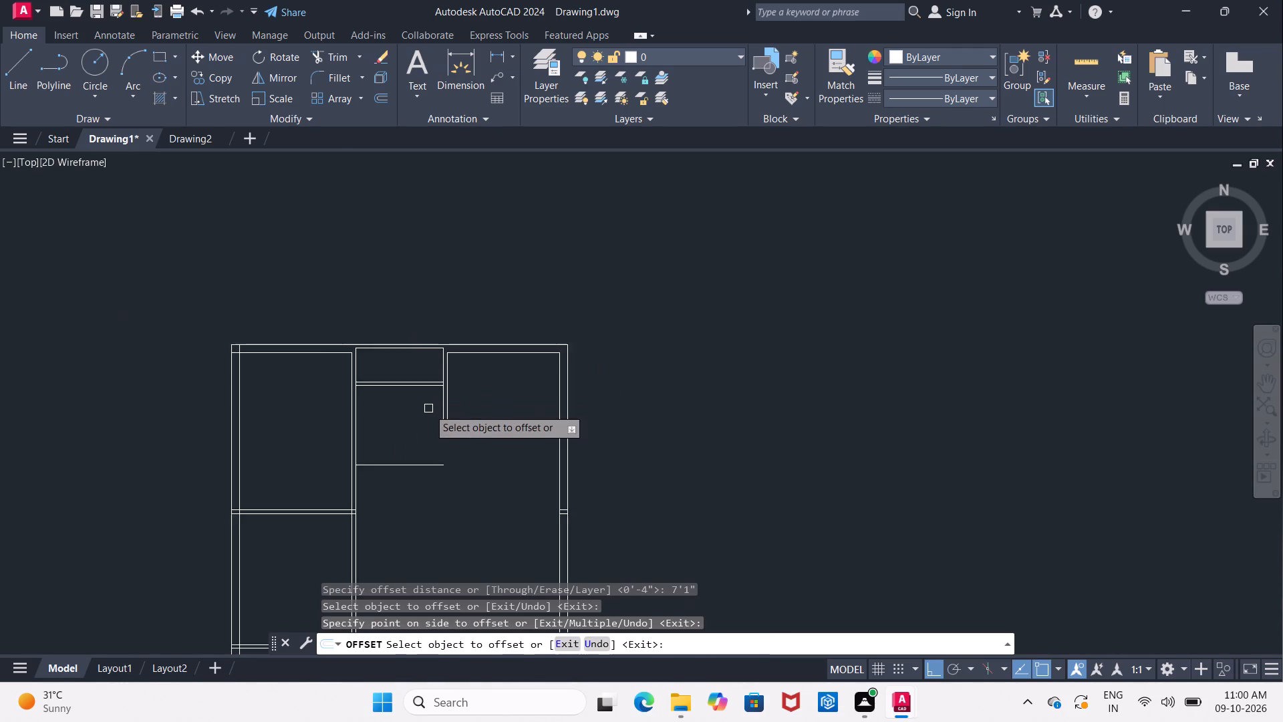
scroll(428, 408, down, 1)
middle_drag(428, 408, 380, 366)
scroll(379, 374, up, 1)
middle_drag(379, 374, 323, 350)
scroll(323, 350, up, 2)
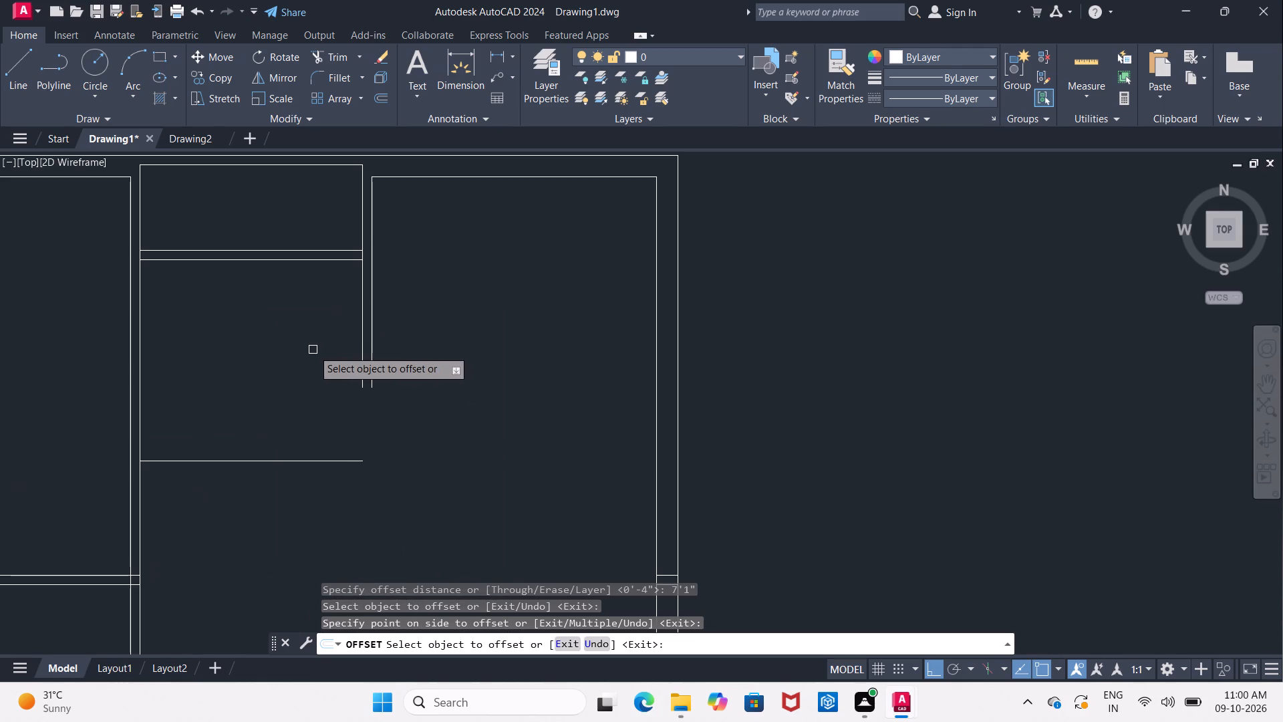
key(Return)
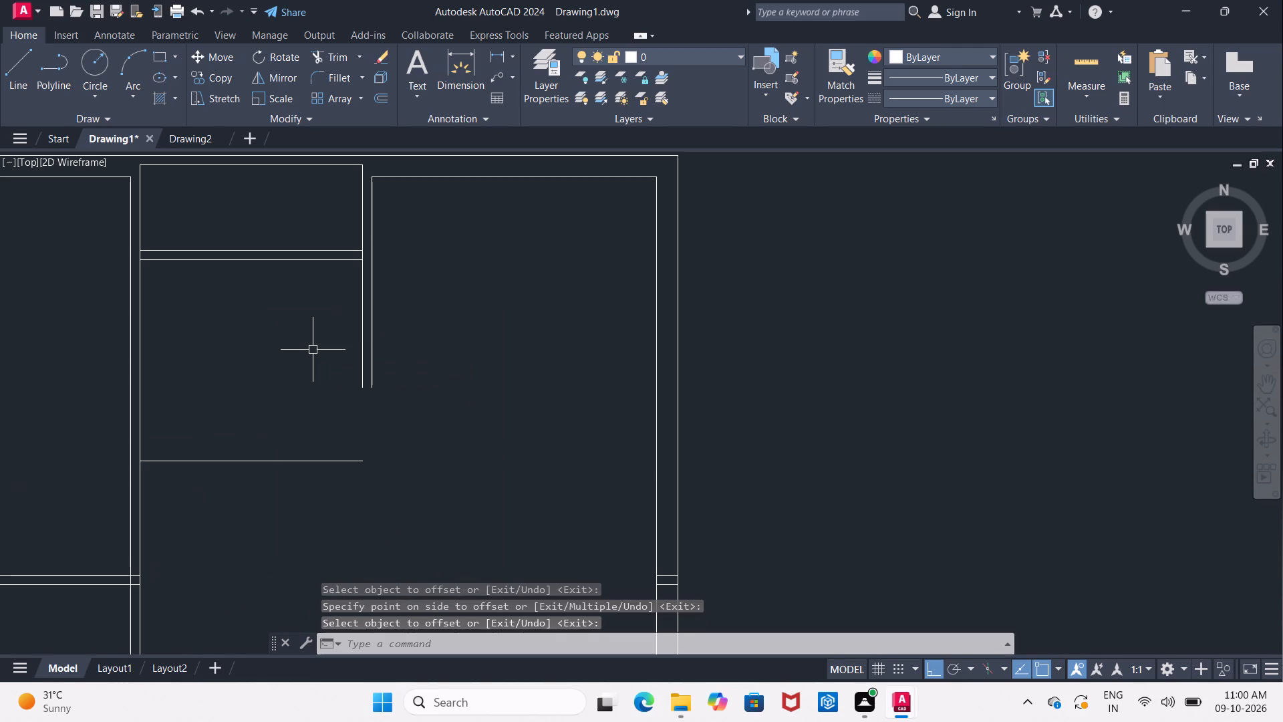
Offset the horizontal line 7'1" below the first partition by 4" downward to form the second partition.
key(Return)
text(4")
key(Return)
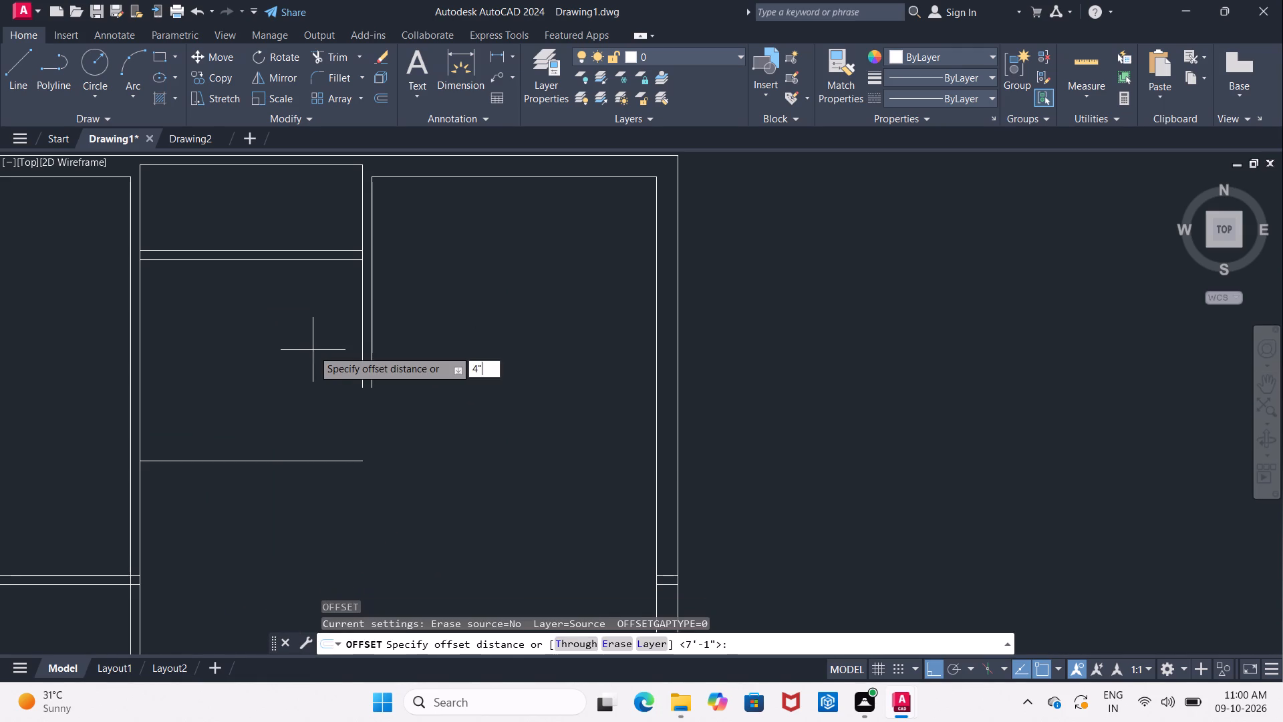
click(312, 463)
click(317, 483)
middle_drag(295, 392, 320, 413)
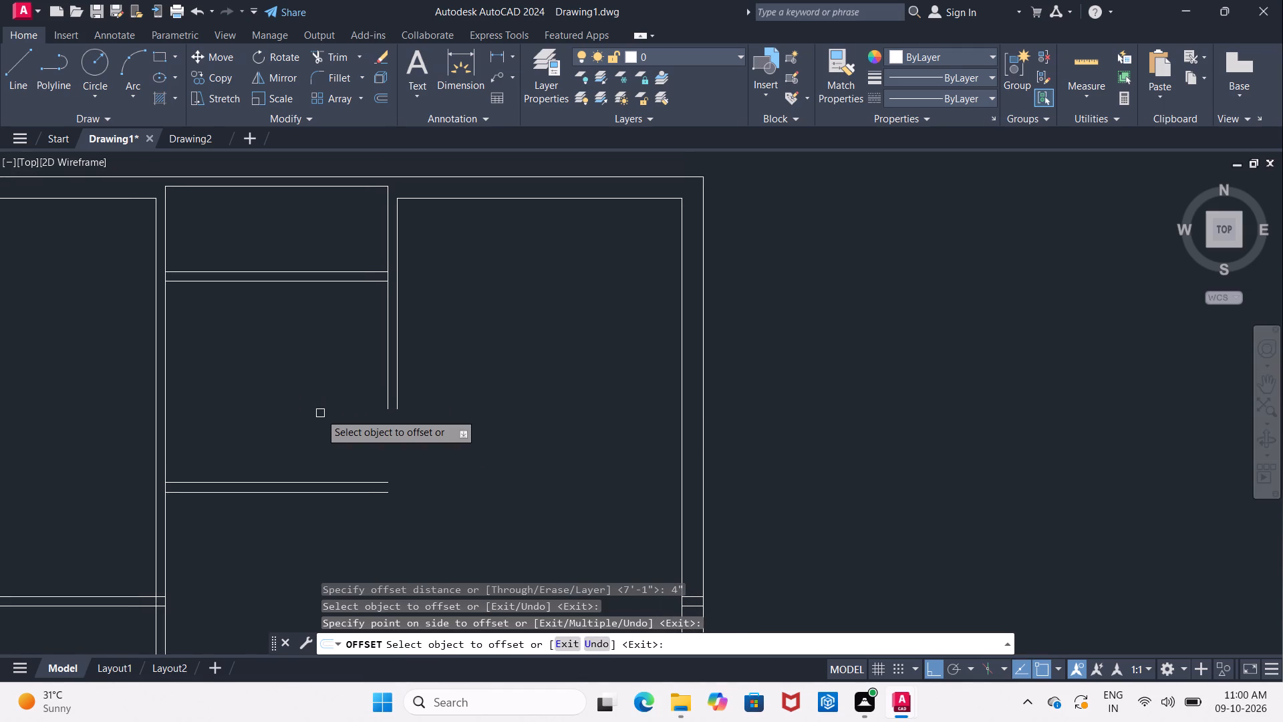
key(Return)
Offset both segments of the upper middle room's left inner wall line 3'6" to the right.
key(Return)
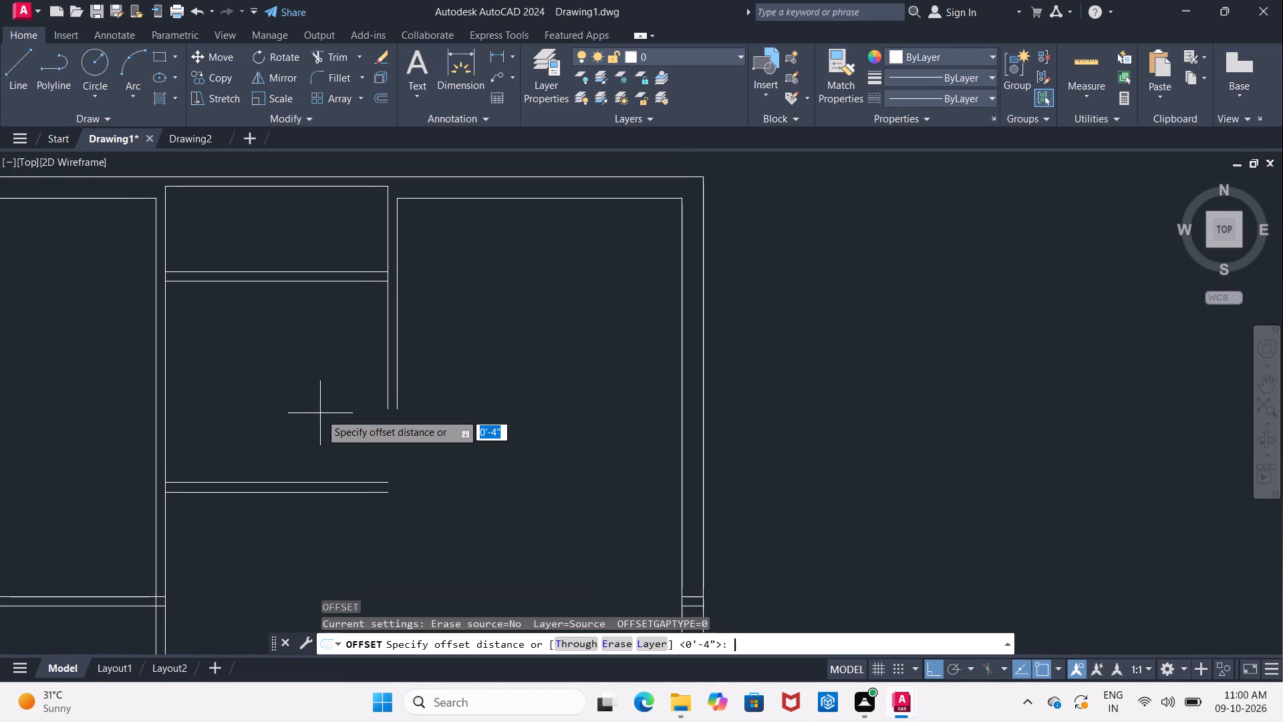
text(3')
key(6)
key(shift+quotedbl)
key(Return)
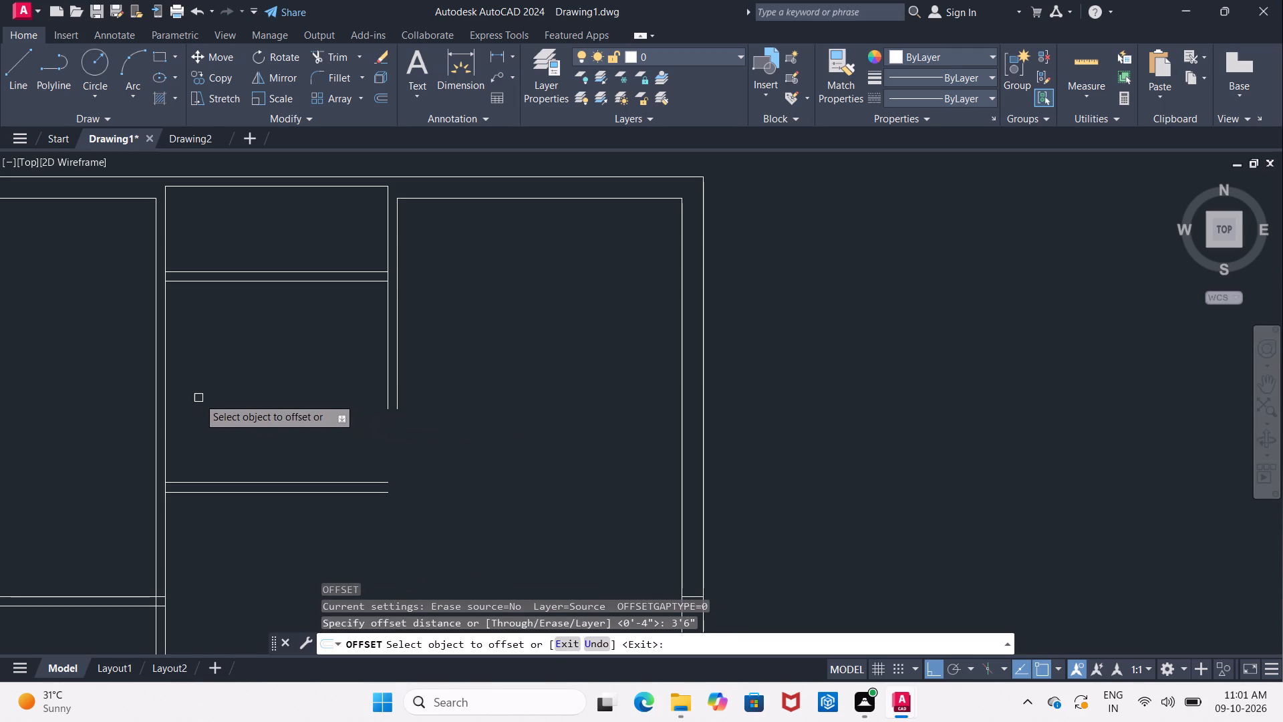
click(166, 396)
click(220, 400)
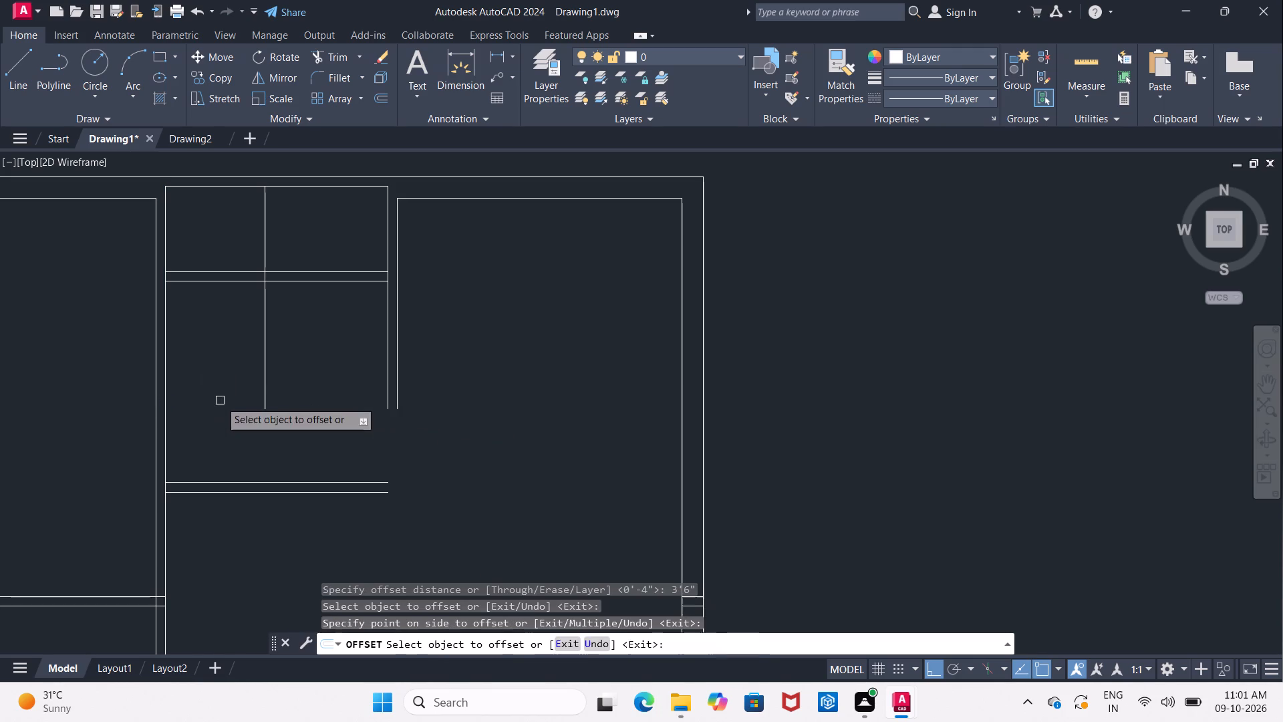
click(165, 452)
click(212, 447)
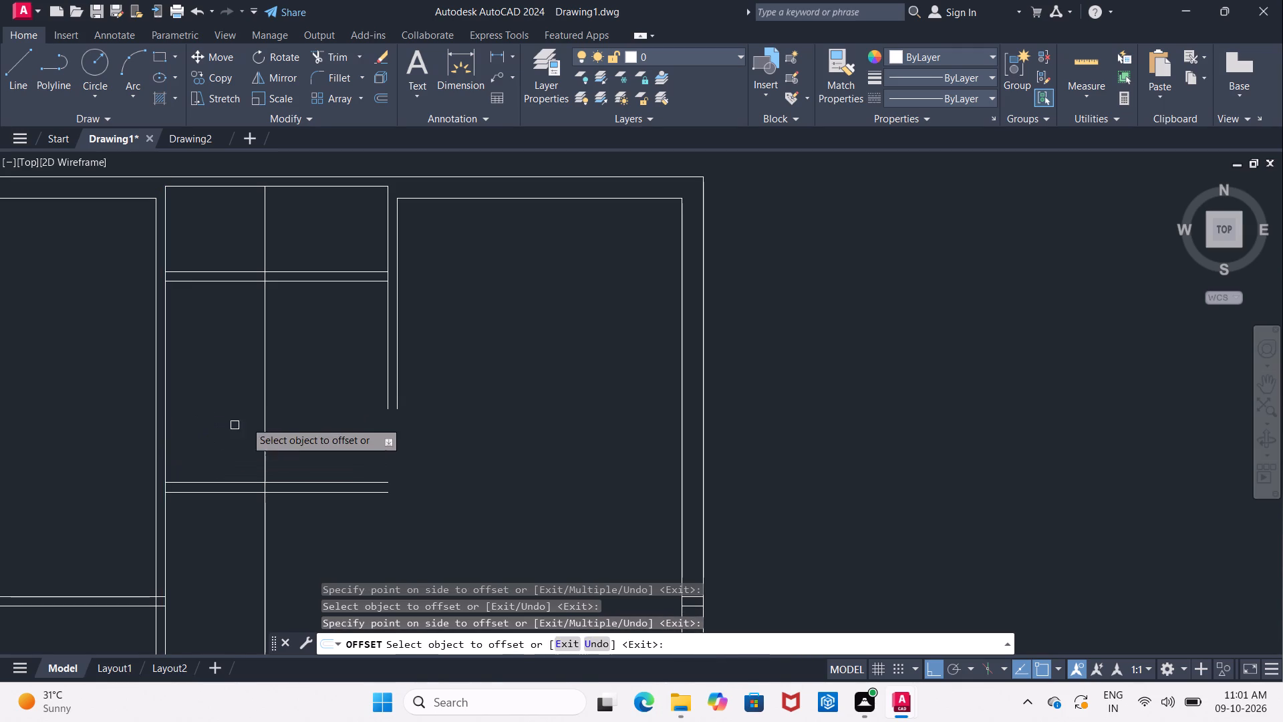
key(Return)
Offset both new vertical line segments in the upper middle room 4" to the right to form a vertical partition.
key(Return)
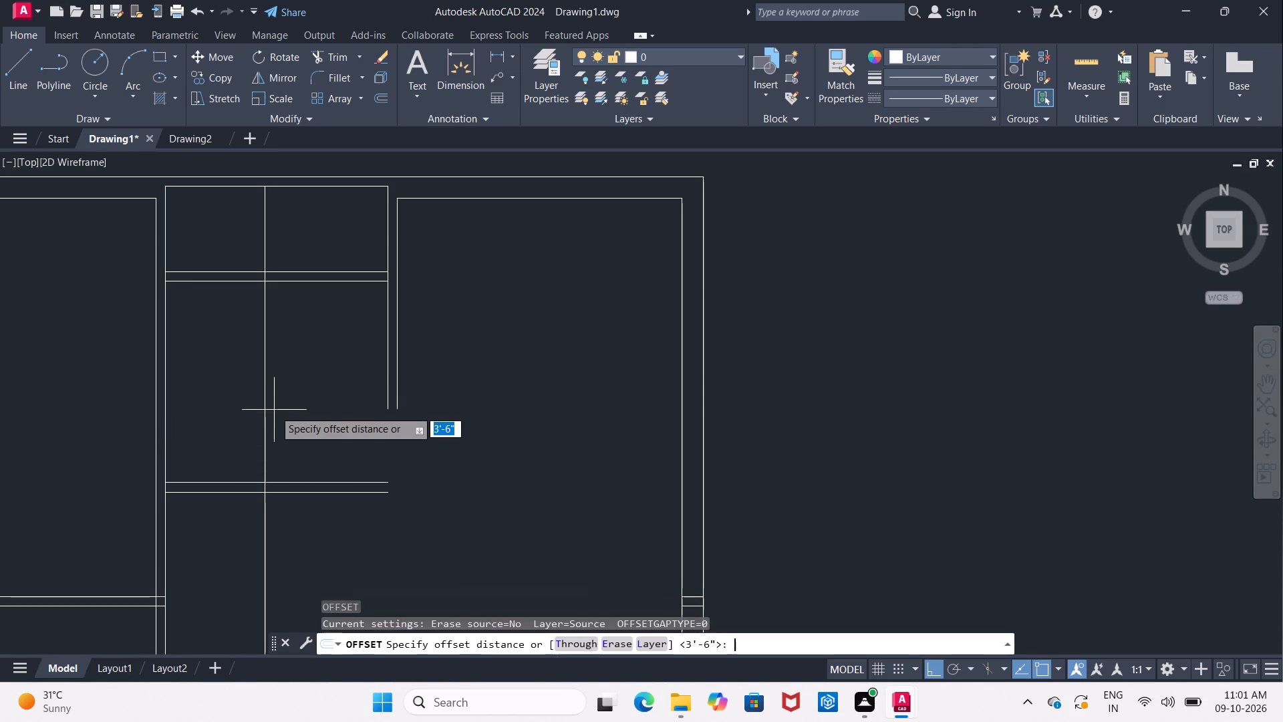
text(4")
key(Return)
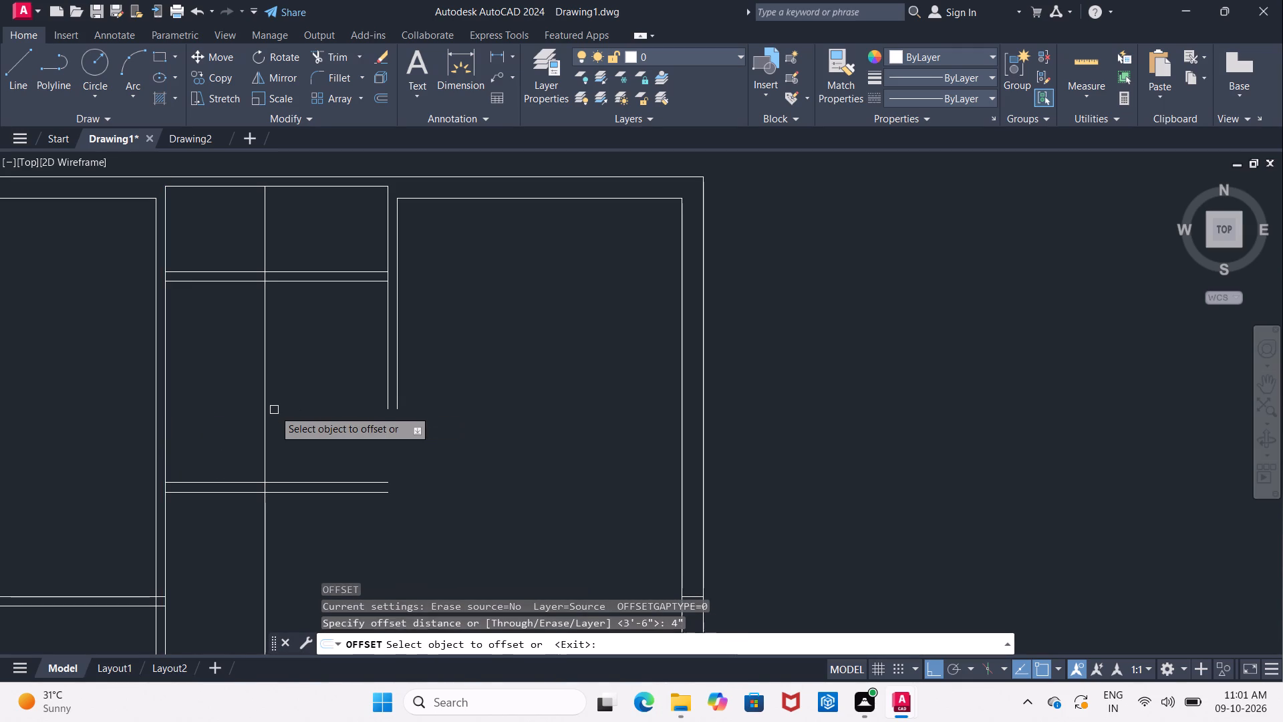
click(263, 362)
click(274, 366)
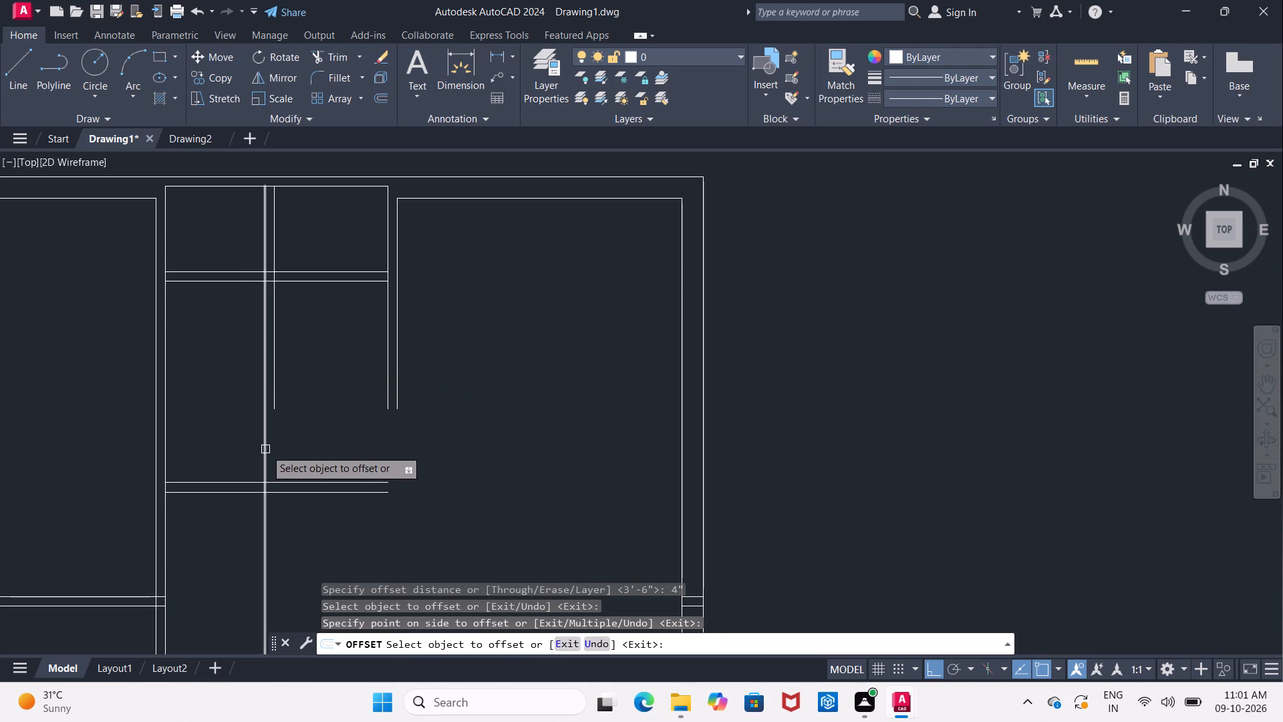
click(265, 449)
click(278, 447)
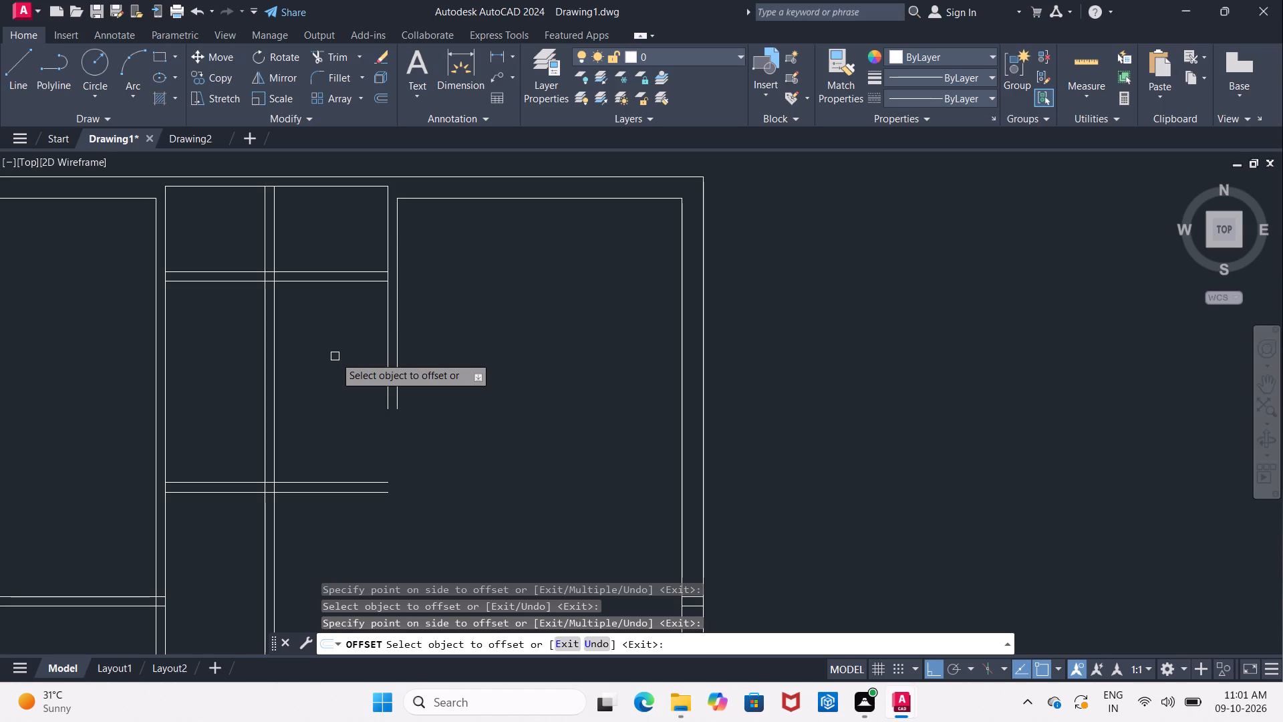
key(Escape)
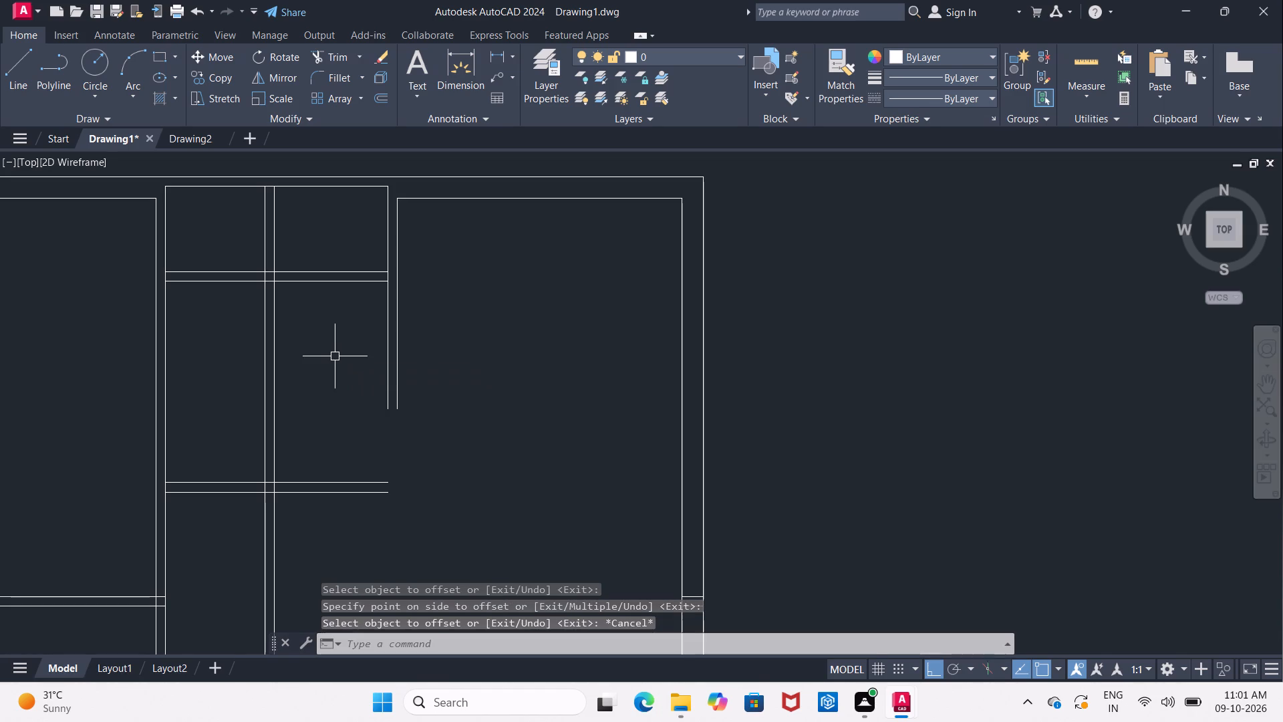
Extend the upper middle room's right wall lines down through the second partition and both partition lines across to the right exterior wall.
text(ex)
key(Return)
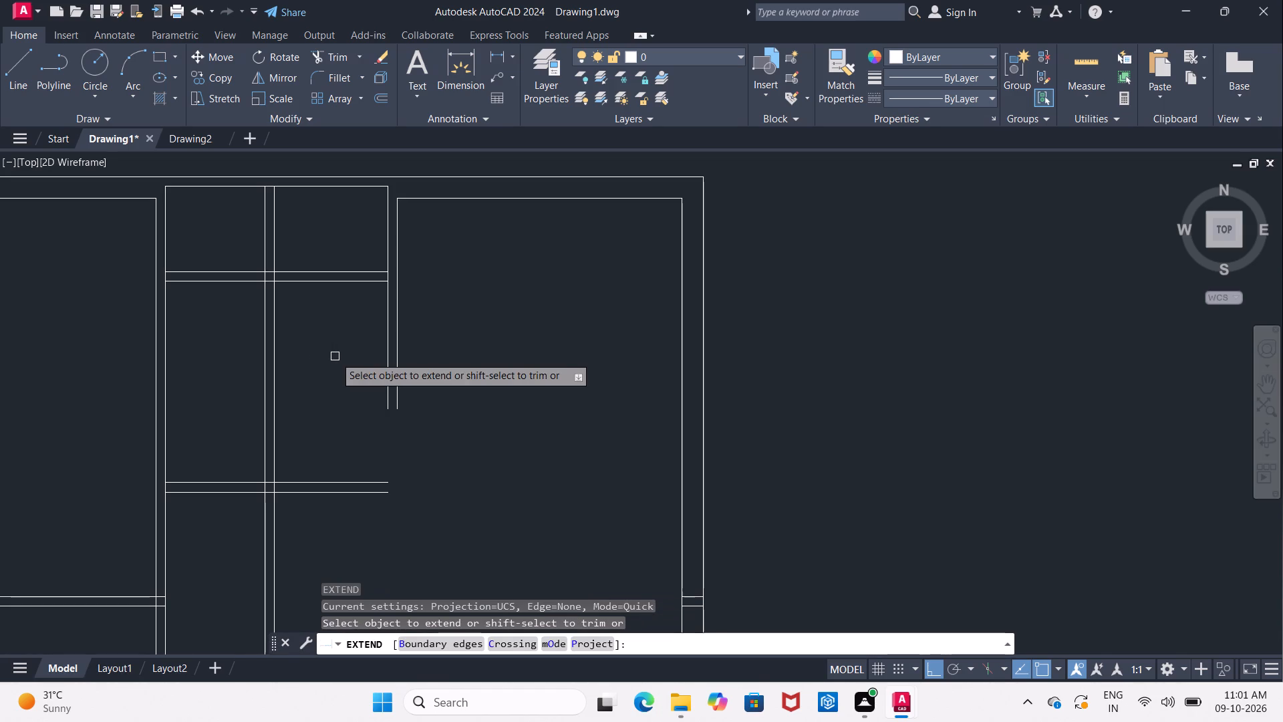
click(387, 374)
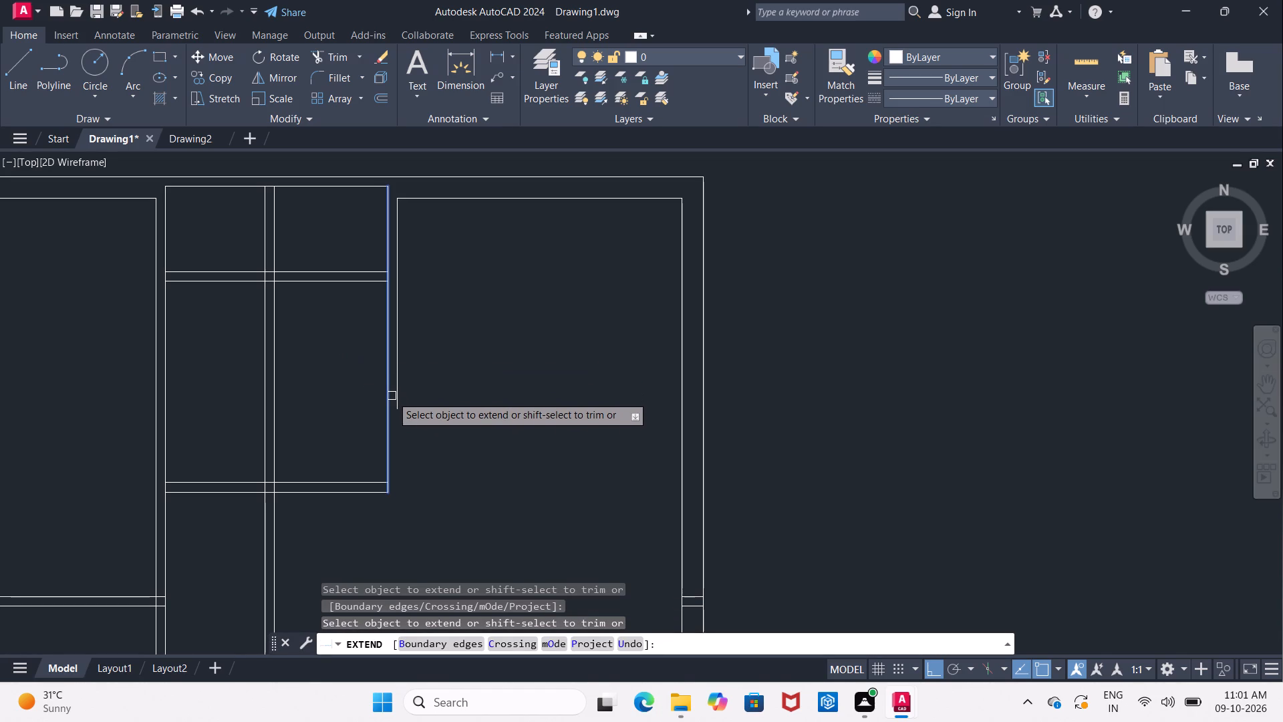
click(390, 398)
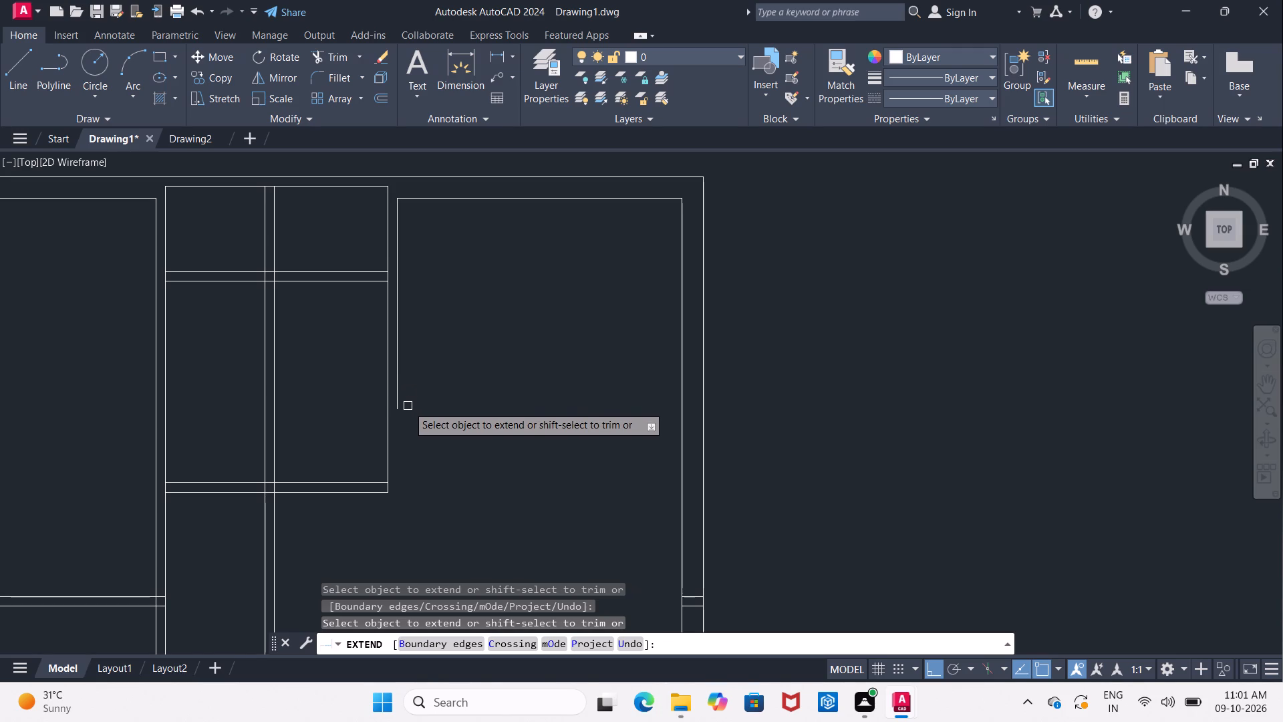
click(349, 485)
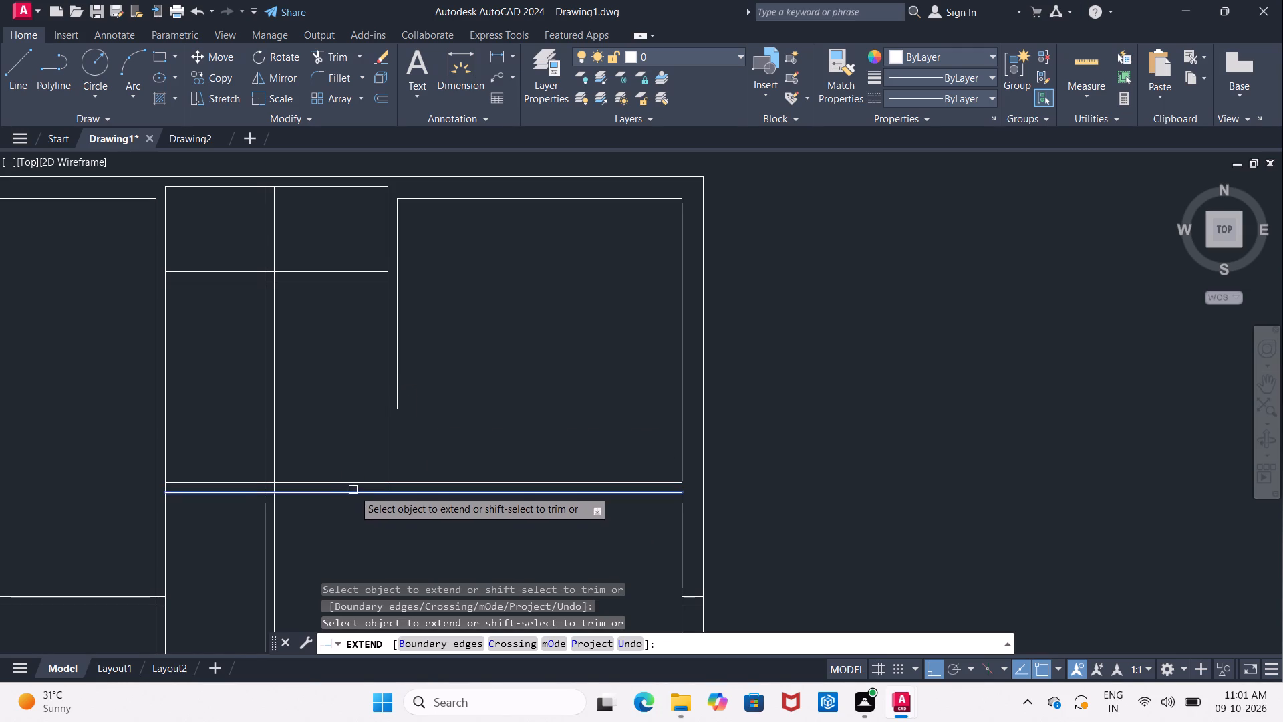
click(353, 490)
click(400, 402)
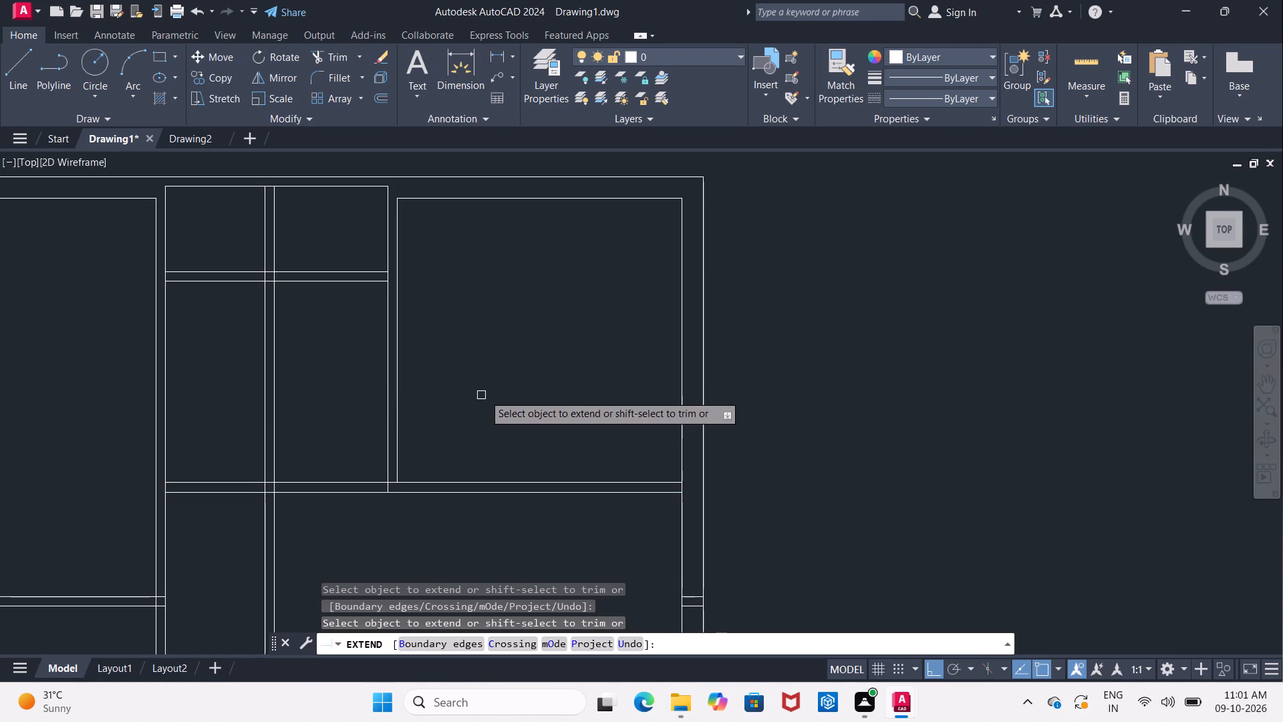
click(401, 464)
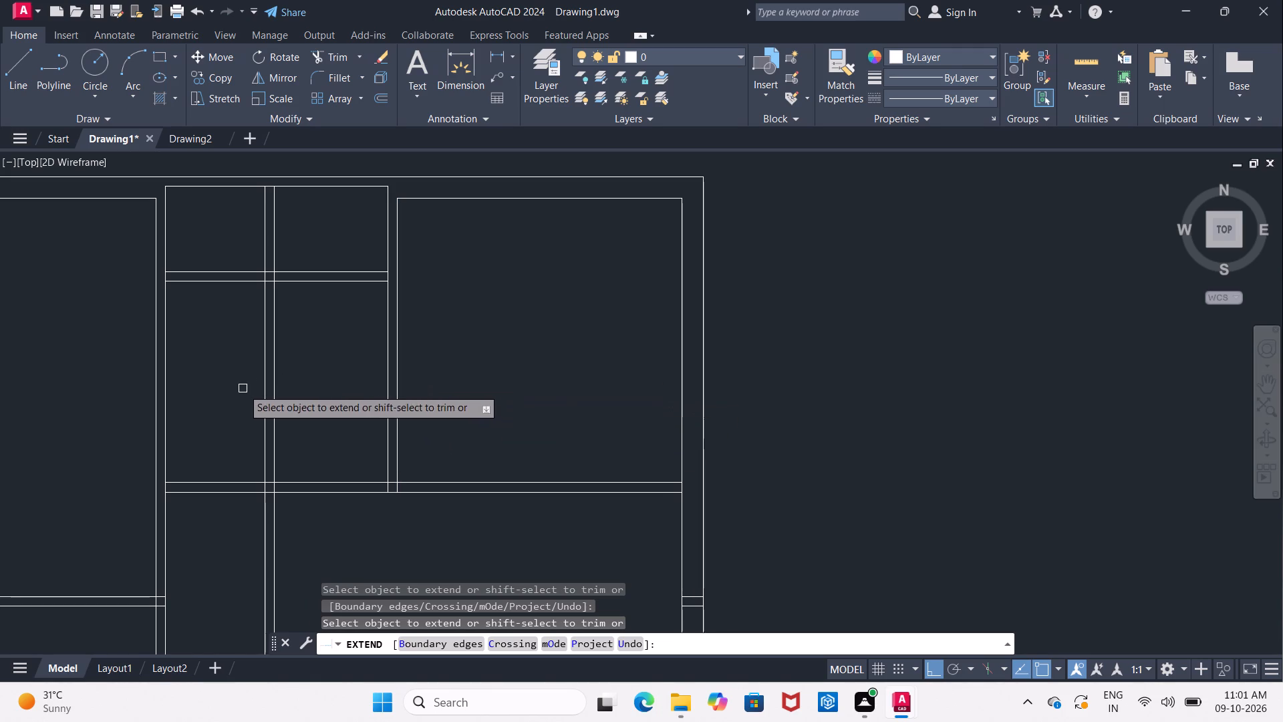
middle_drag(242, 388, 258, 356)
key(Escape)
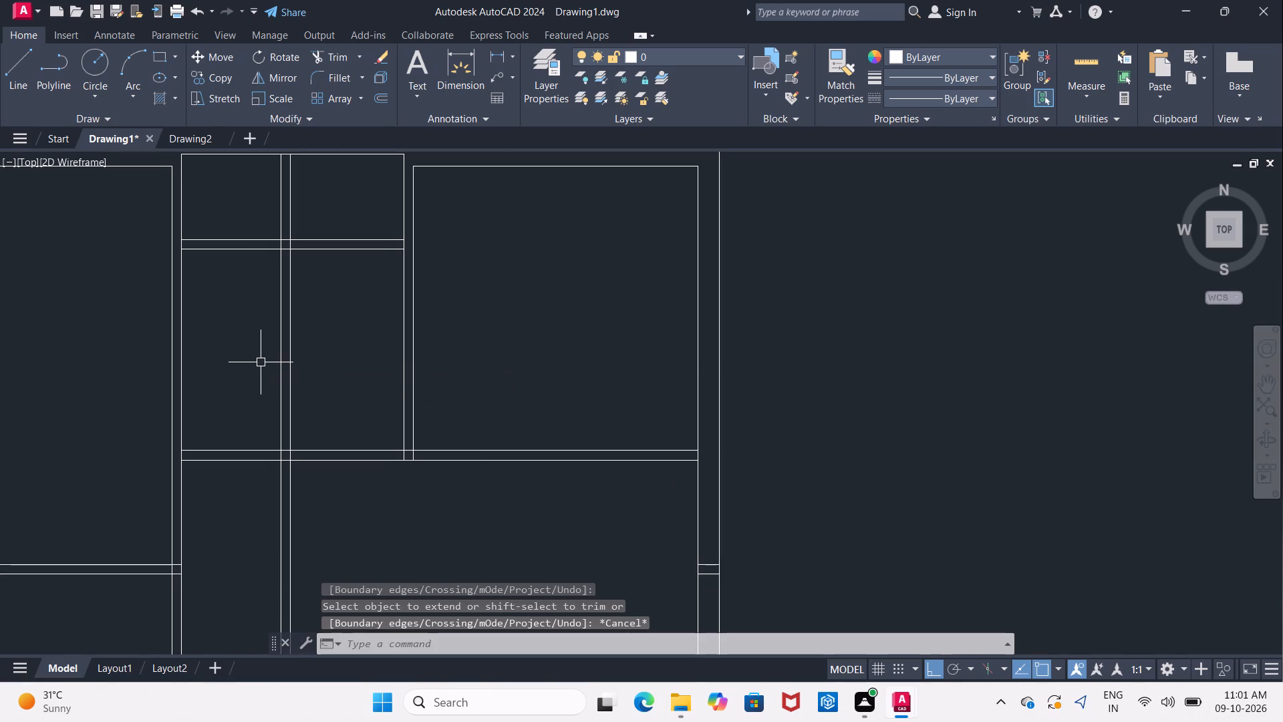
Measure the clear width between the vertical partition and the upper middle room's right wall.
click(496, 55)
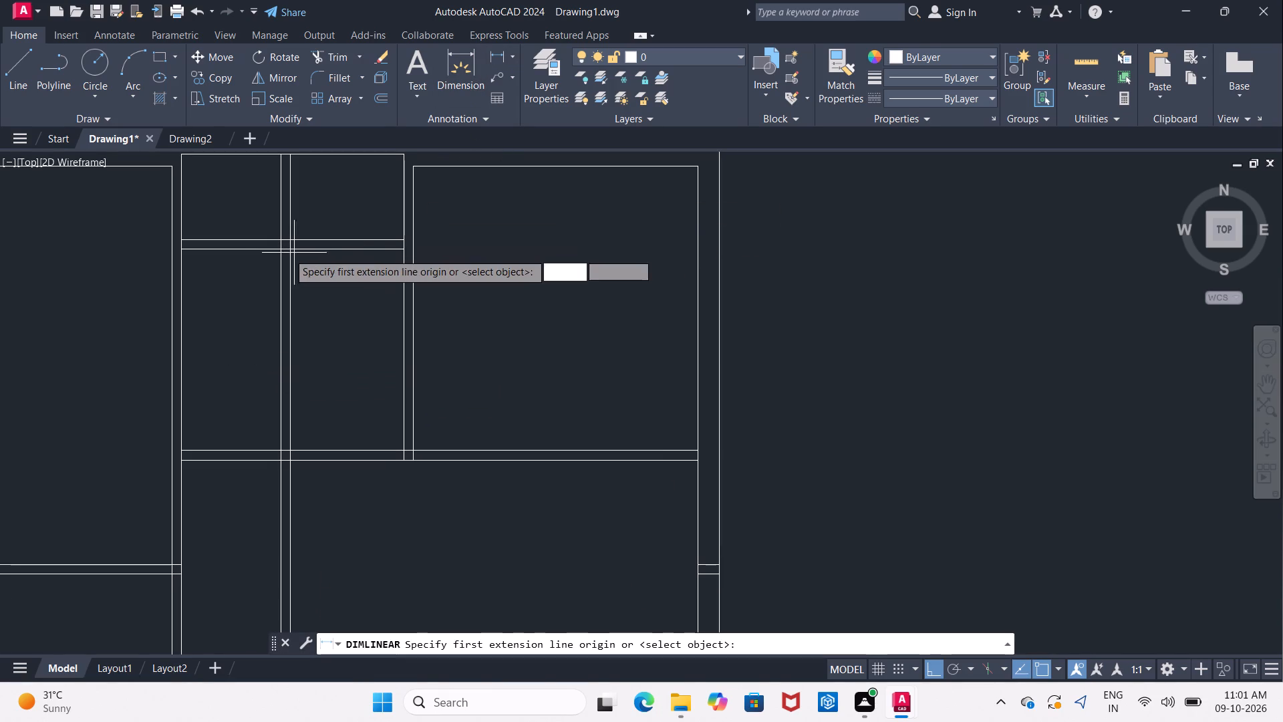
click(293, 248)
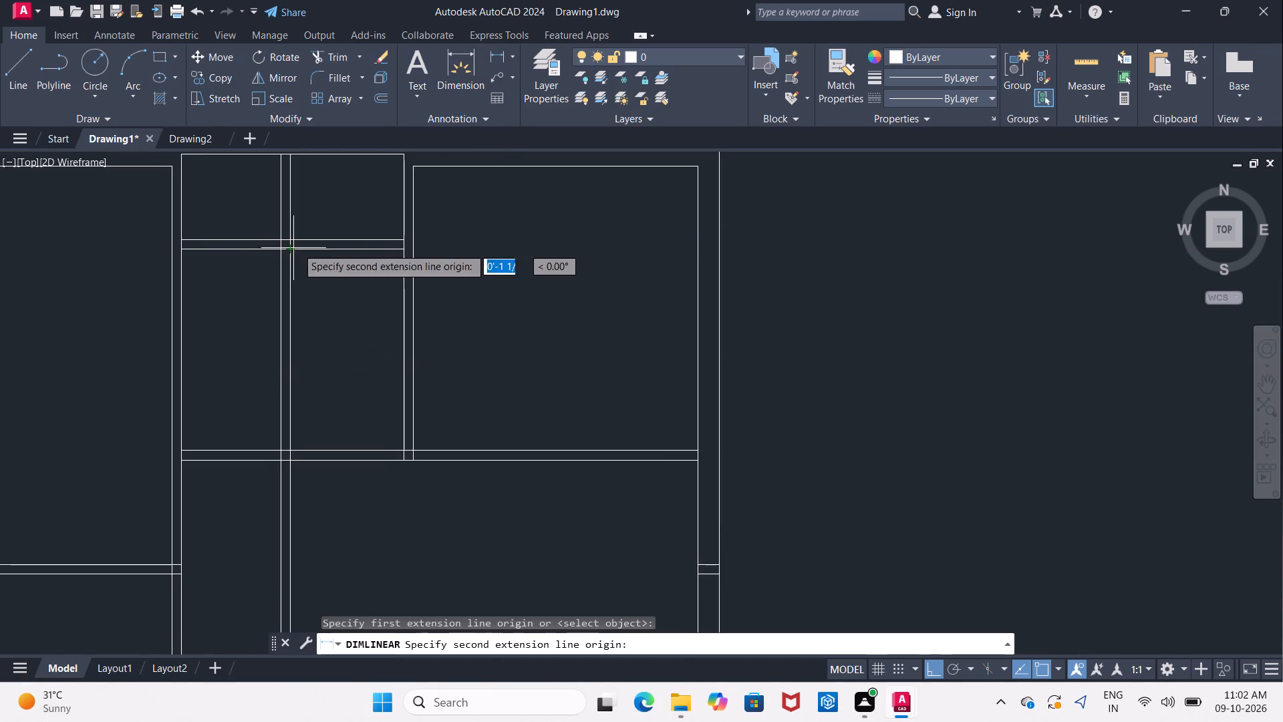
click(401, 247)
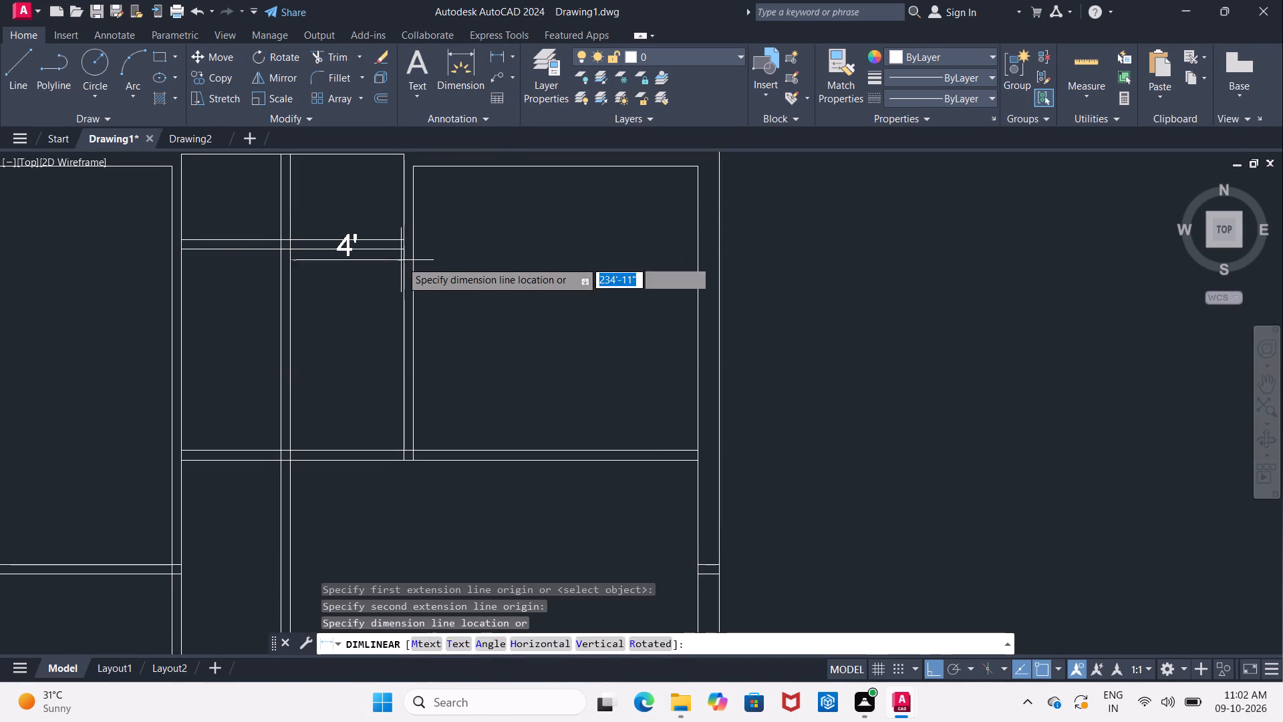
key(Escape)
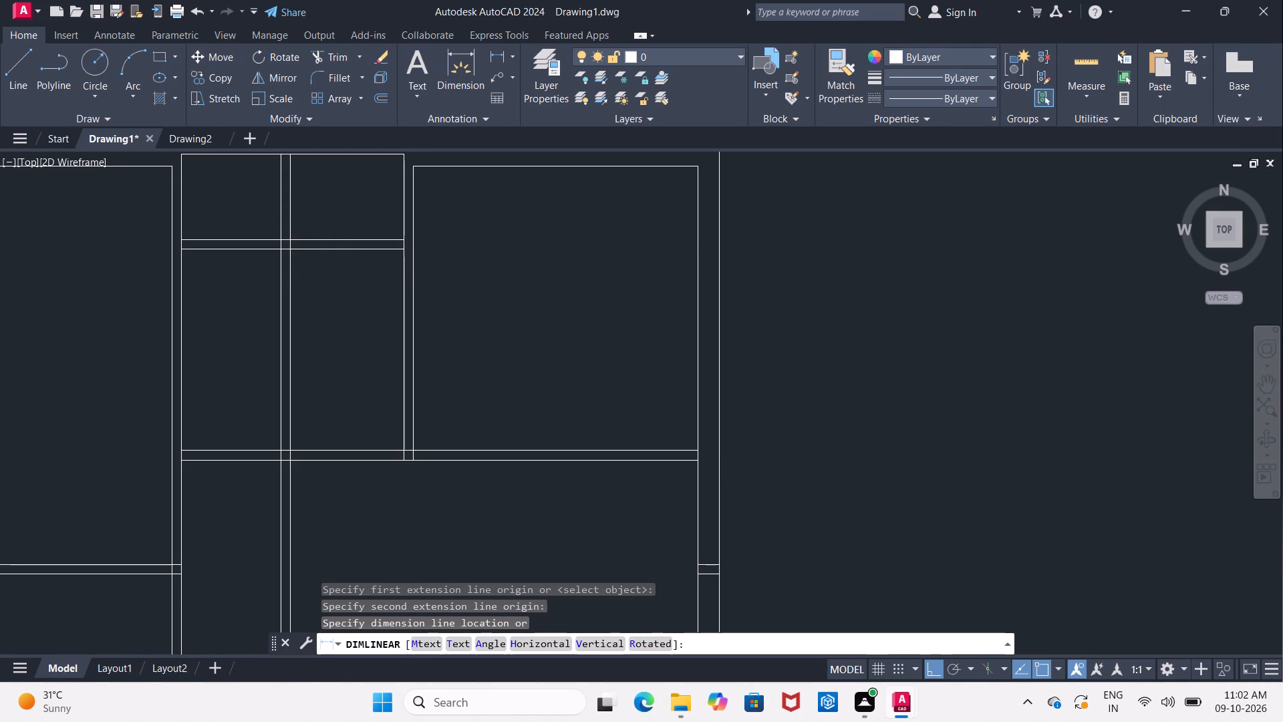
key(Escape)
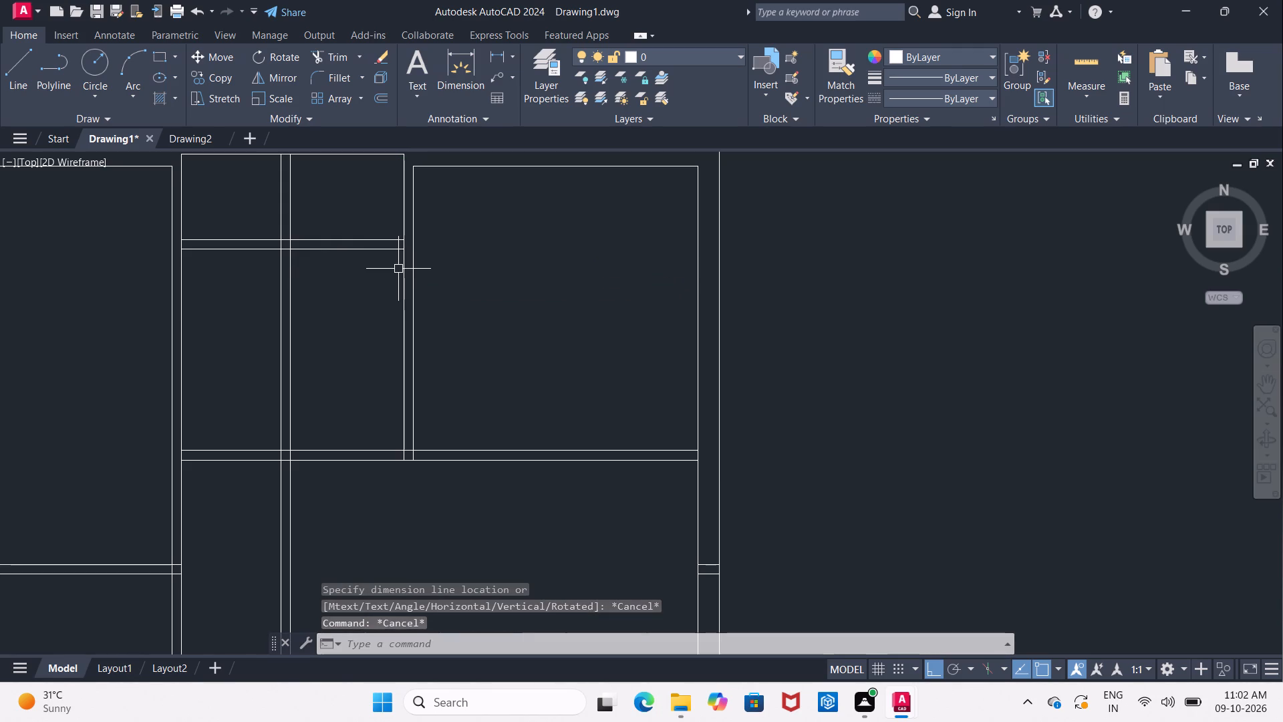
Offset the upper middle room's right inner wall line 3'6" to the left.
key(o)
key(Return)
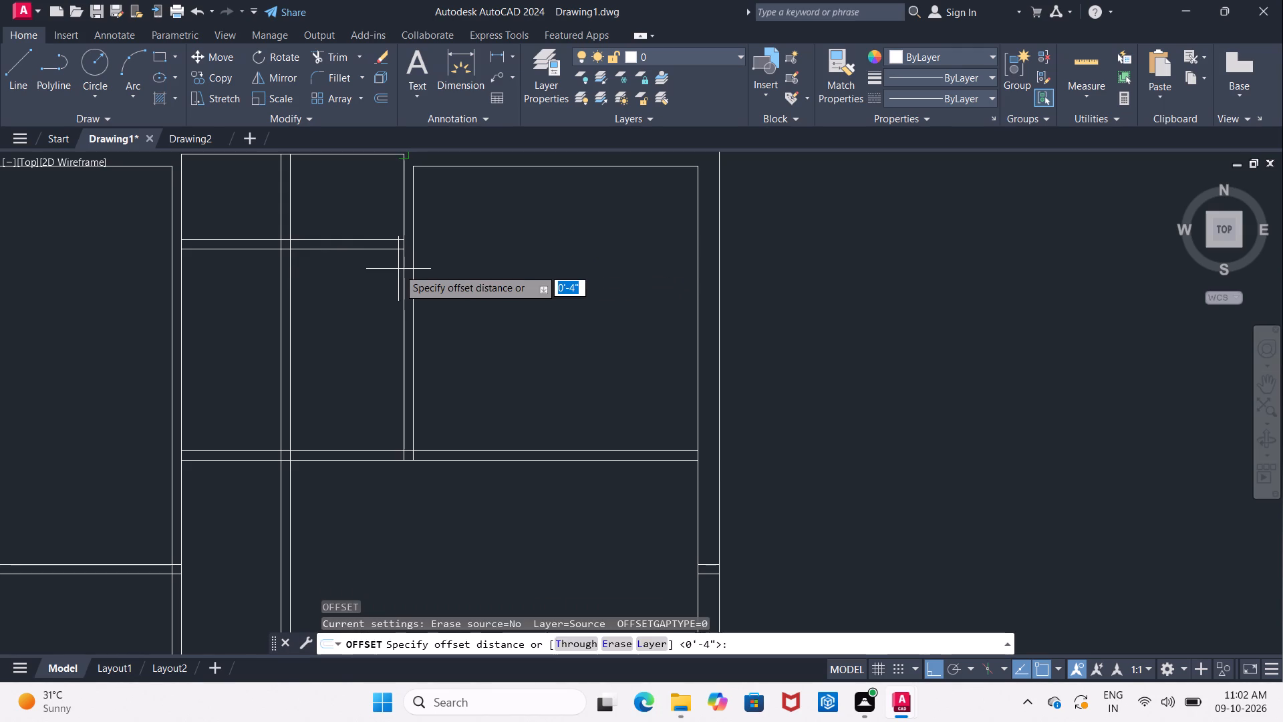
text(3'6")
key(Return)
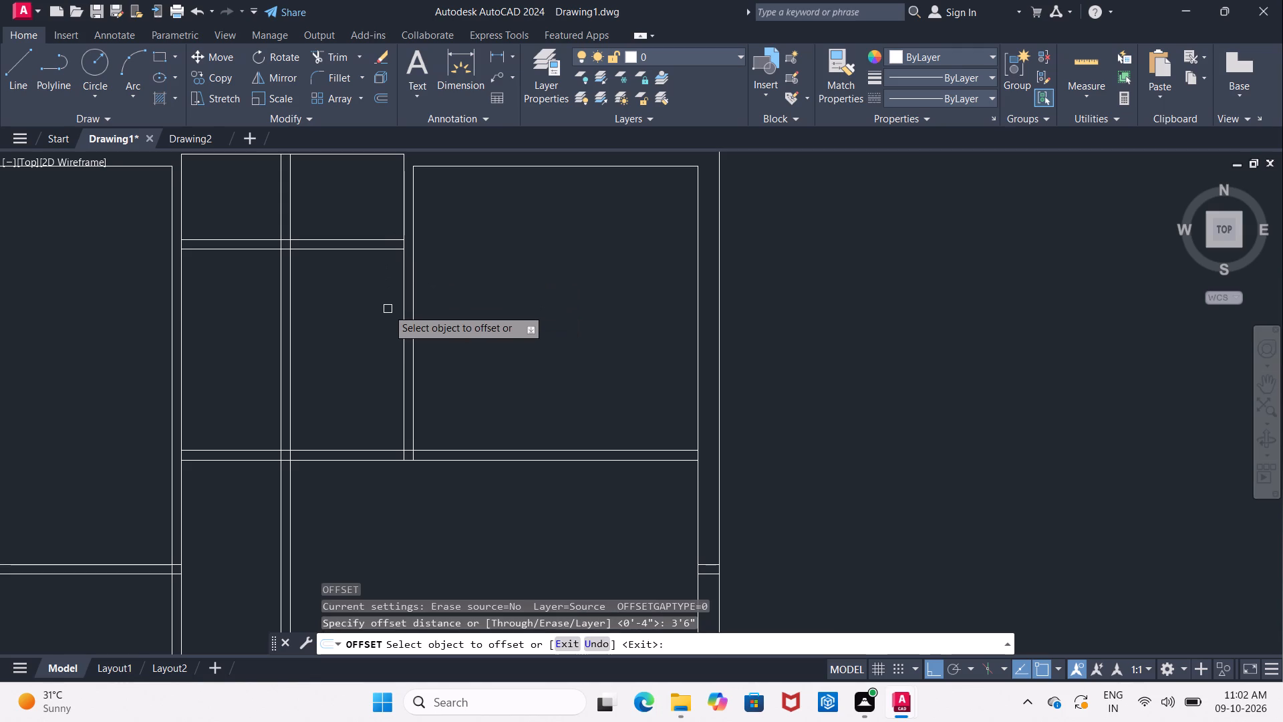
click(402, 332)
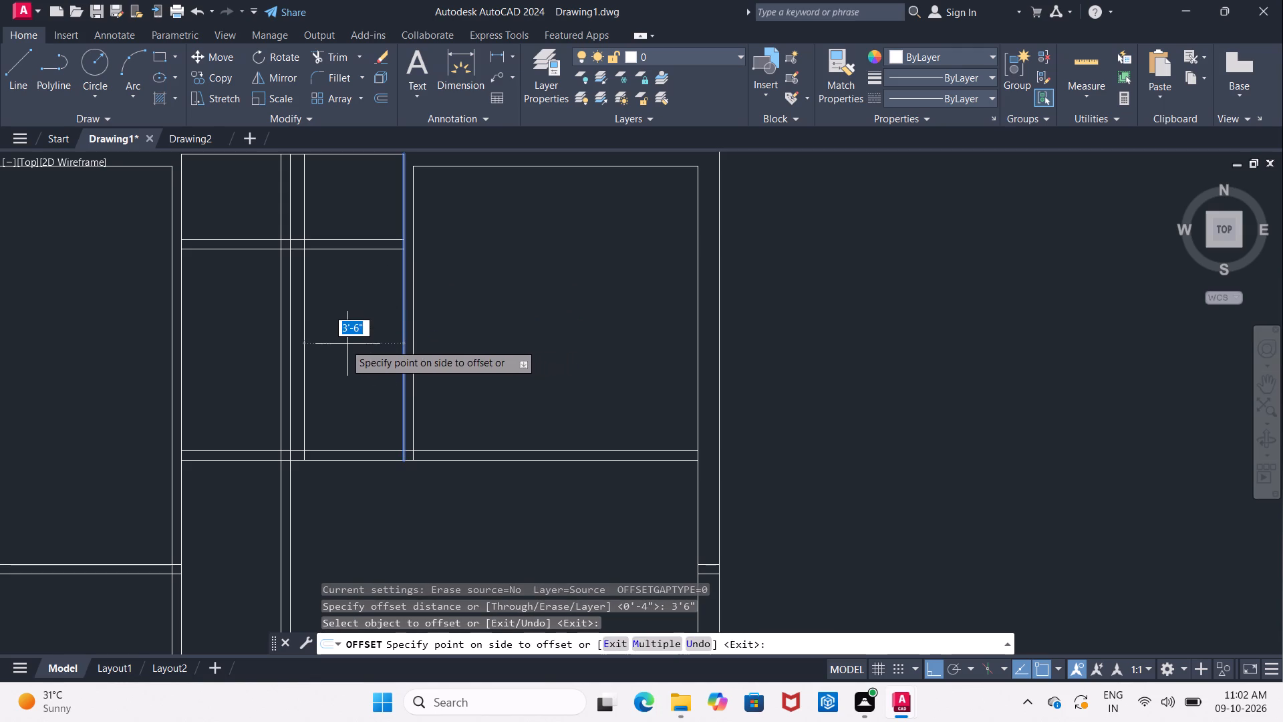
click(339, 344)
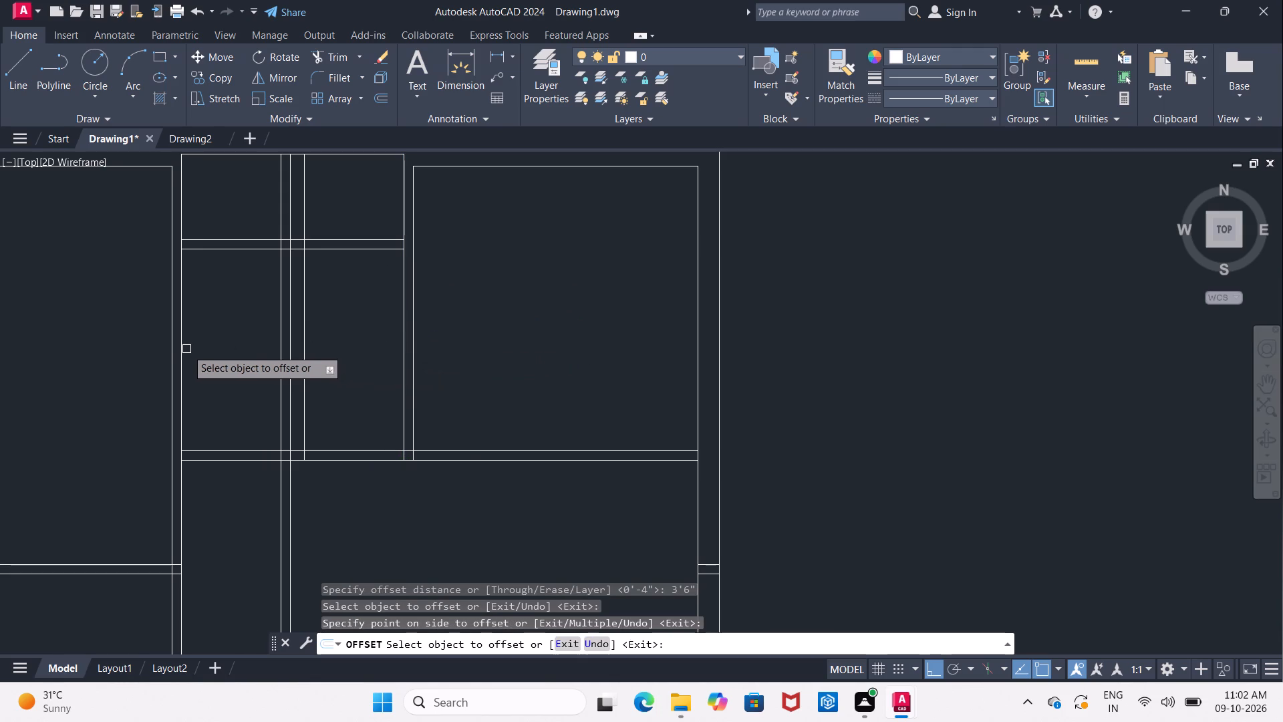
click(182, 350)
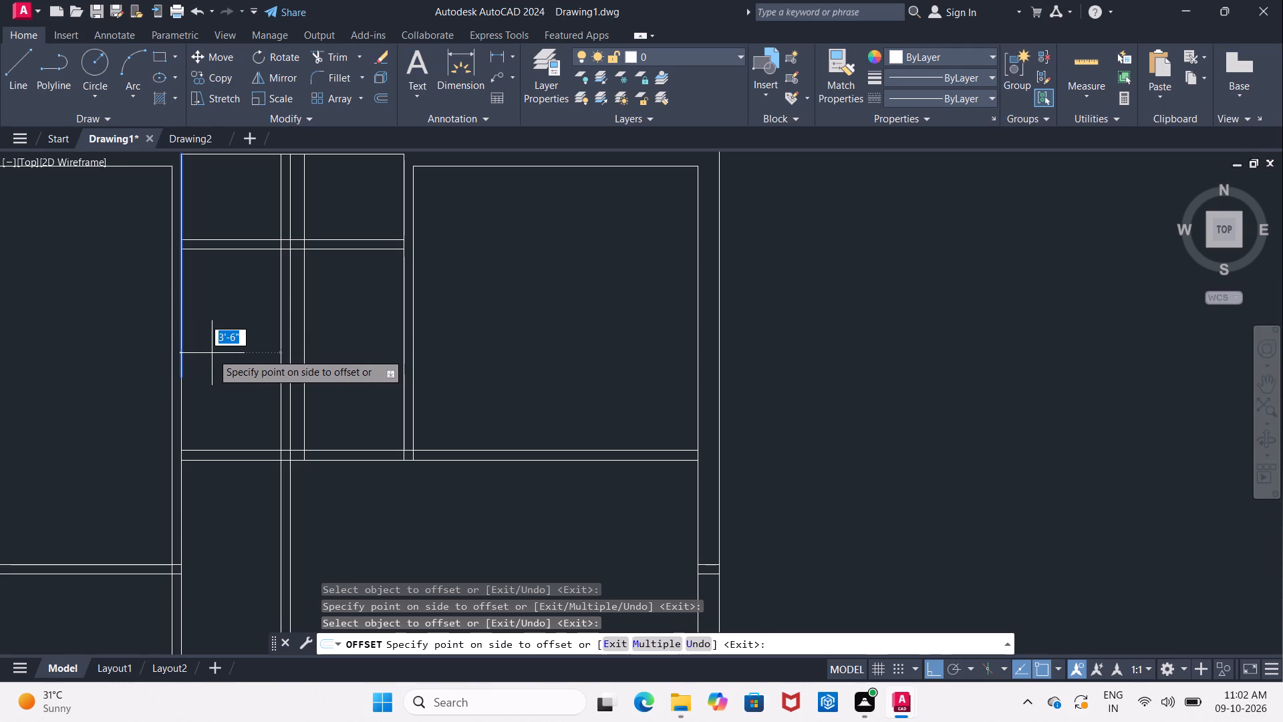
key(Escape)
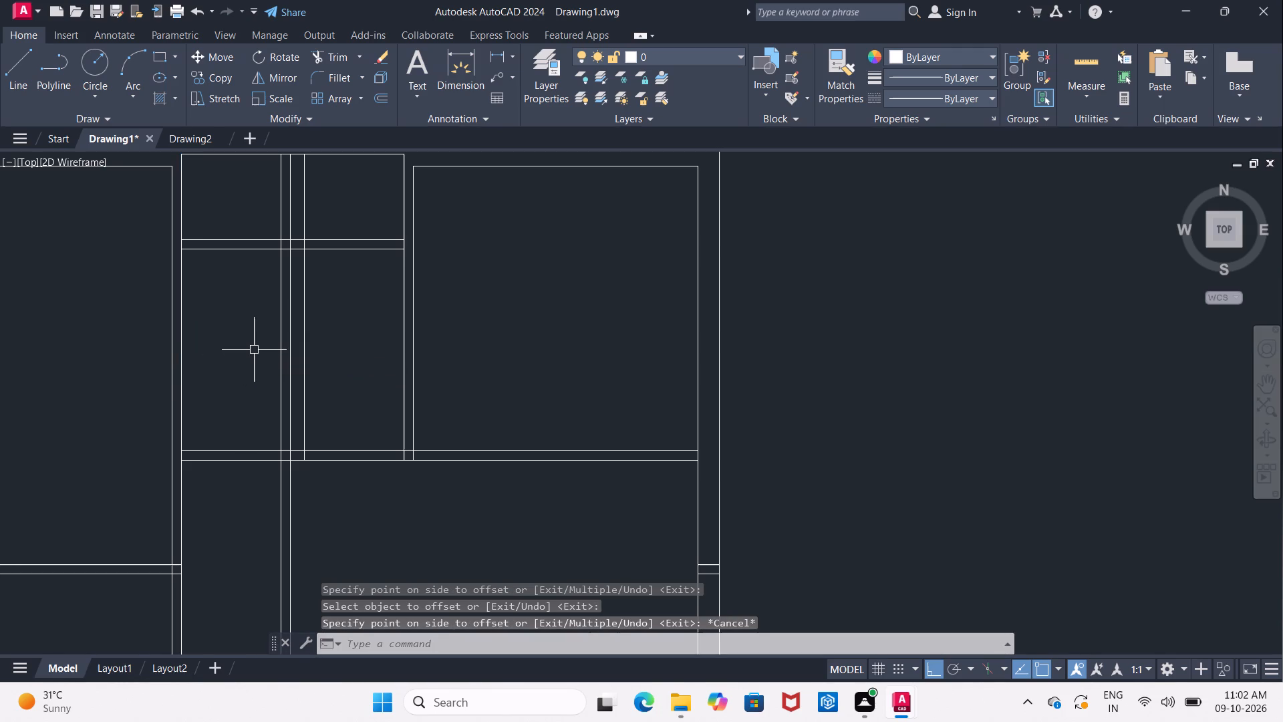
Delete both segments of the old vertical partition's right-hand line in the upper middle room.
middle_drag(254, 350, 206, 340)
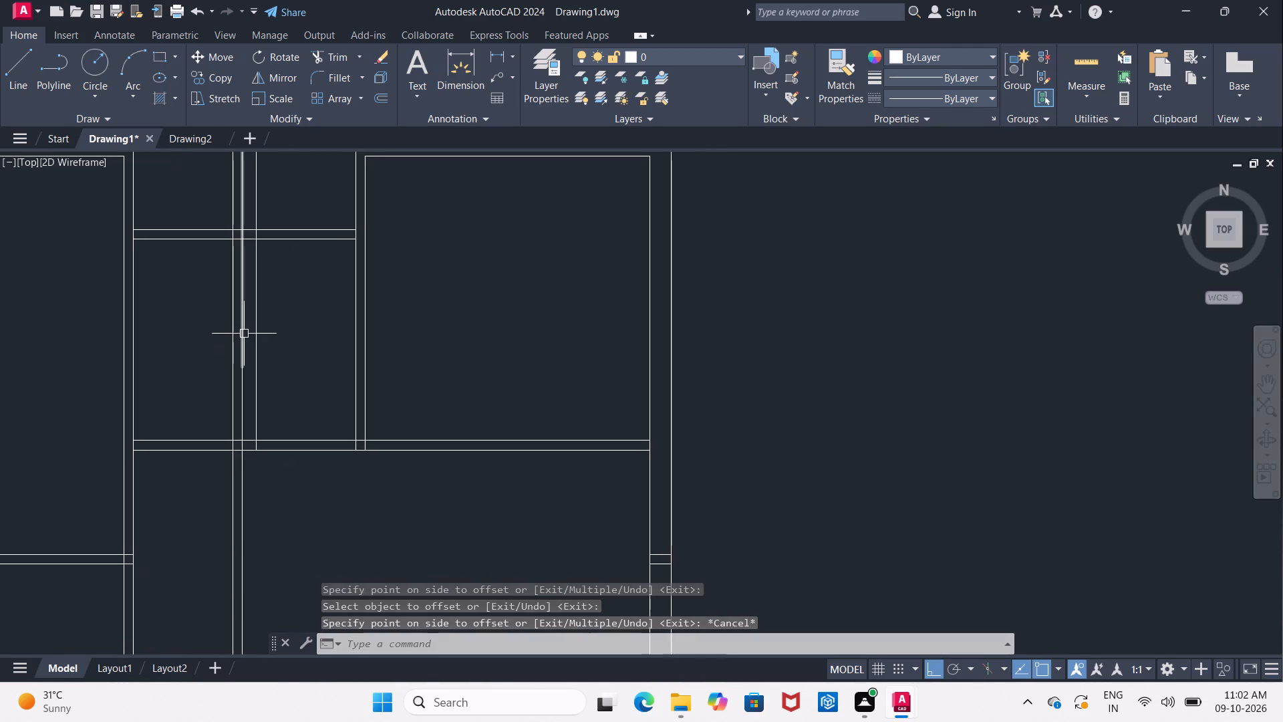
click(244, 334)
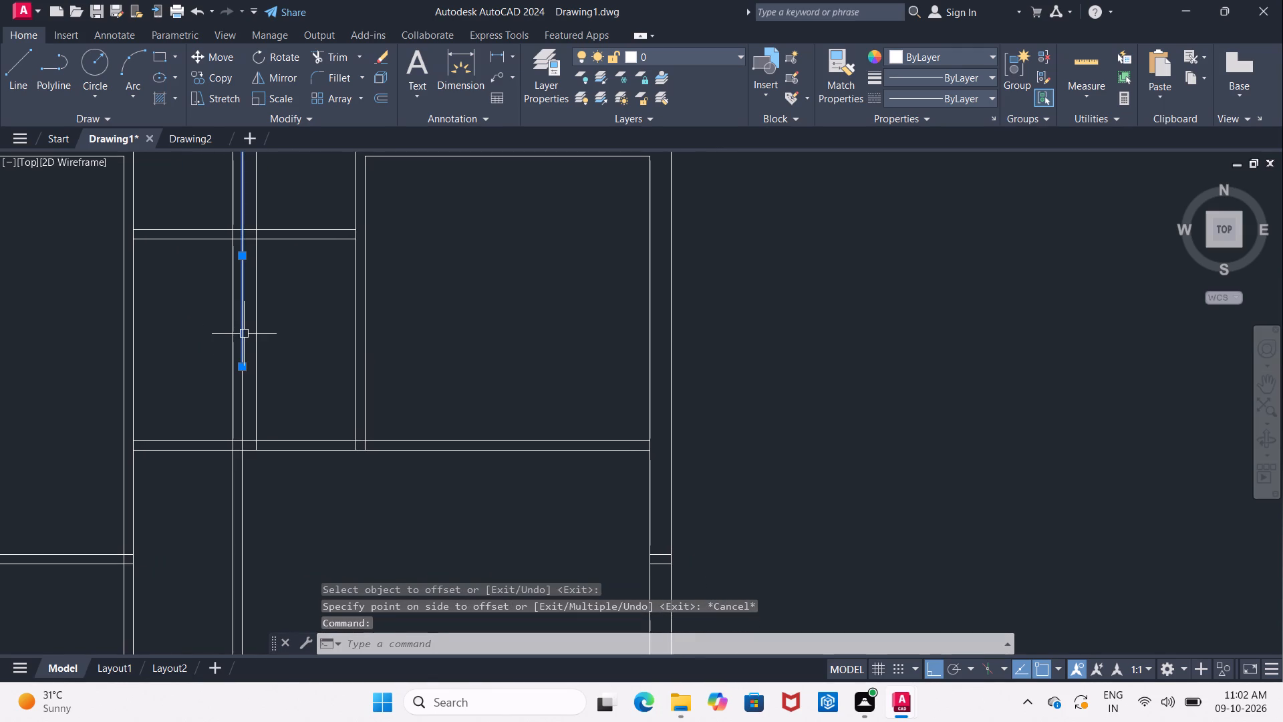
key(Delete)
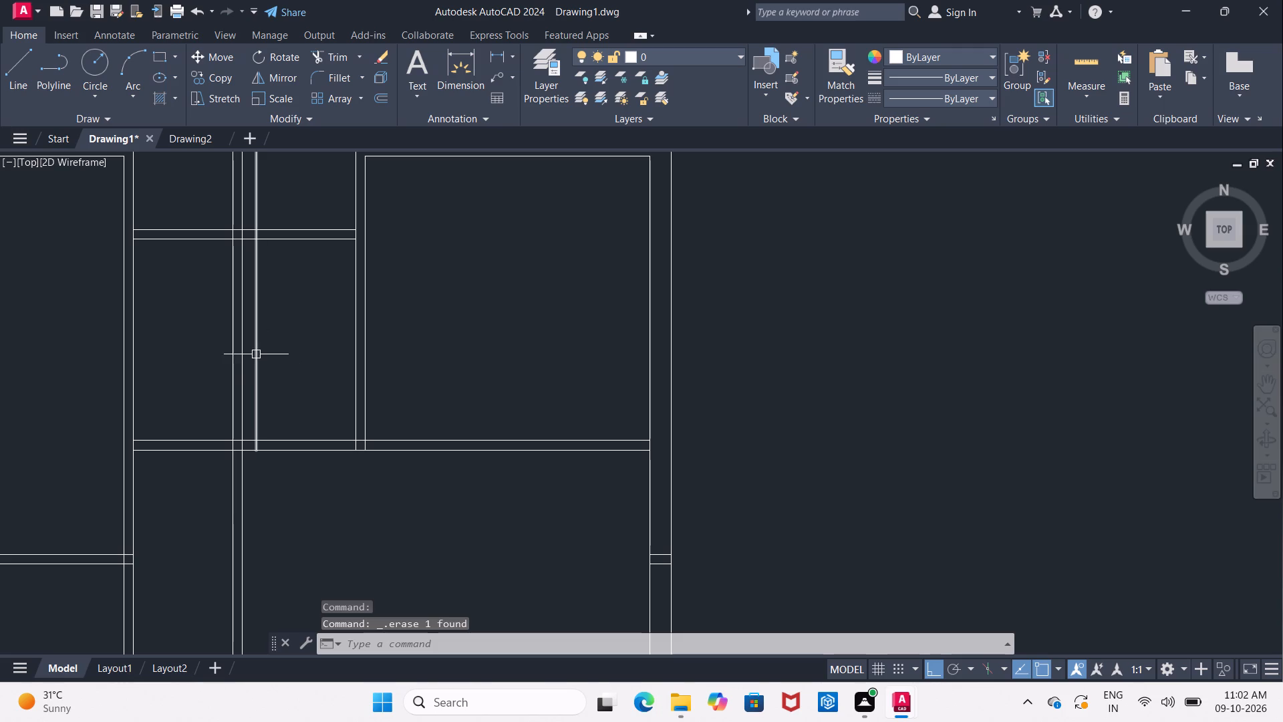
click(241, 366)
key(Delete)
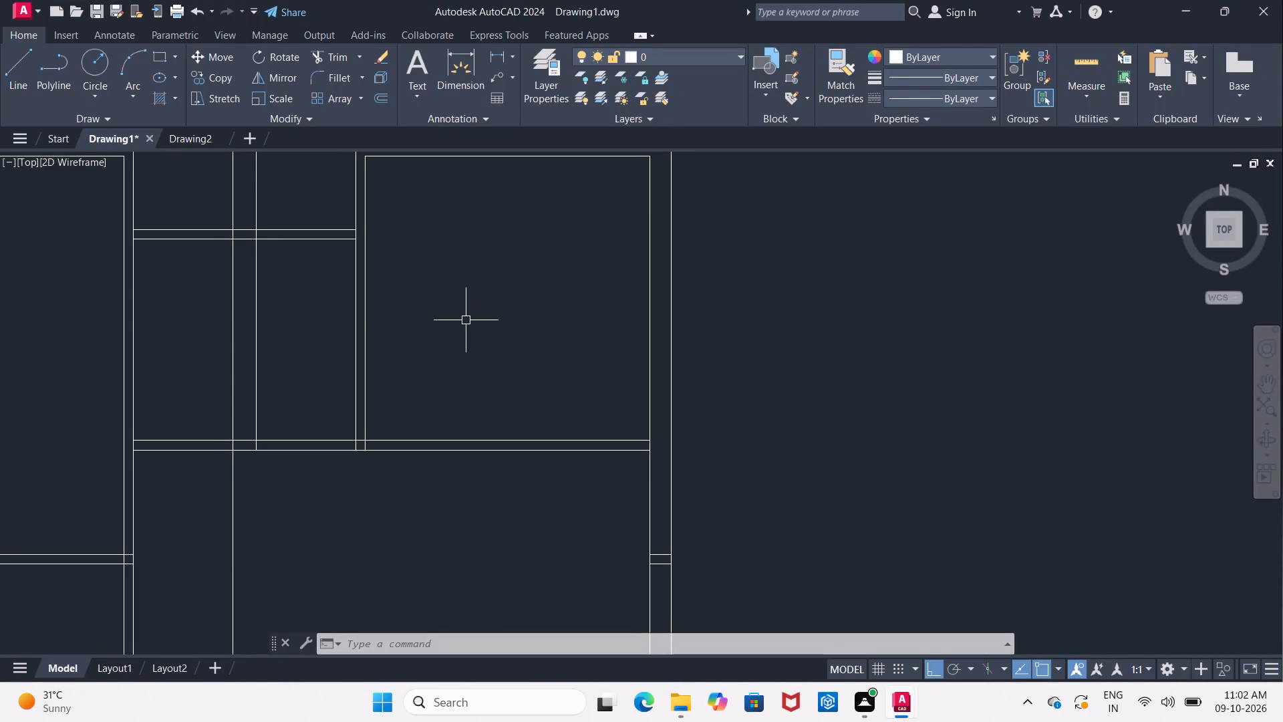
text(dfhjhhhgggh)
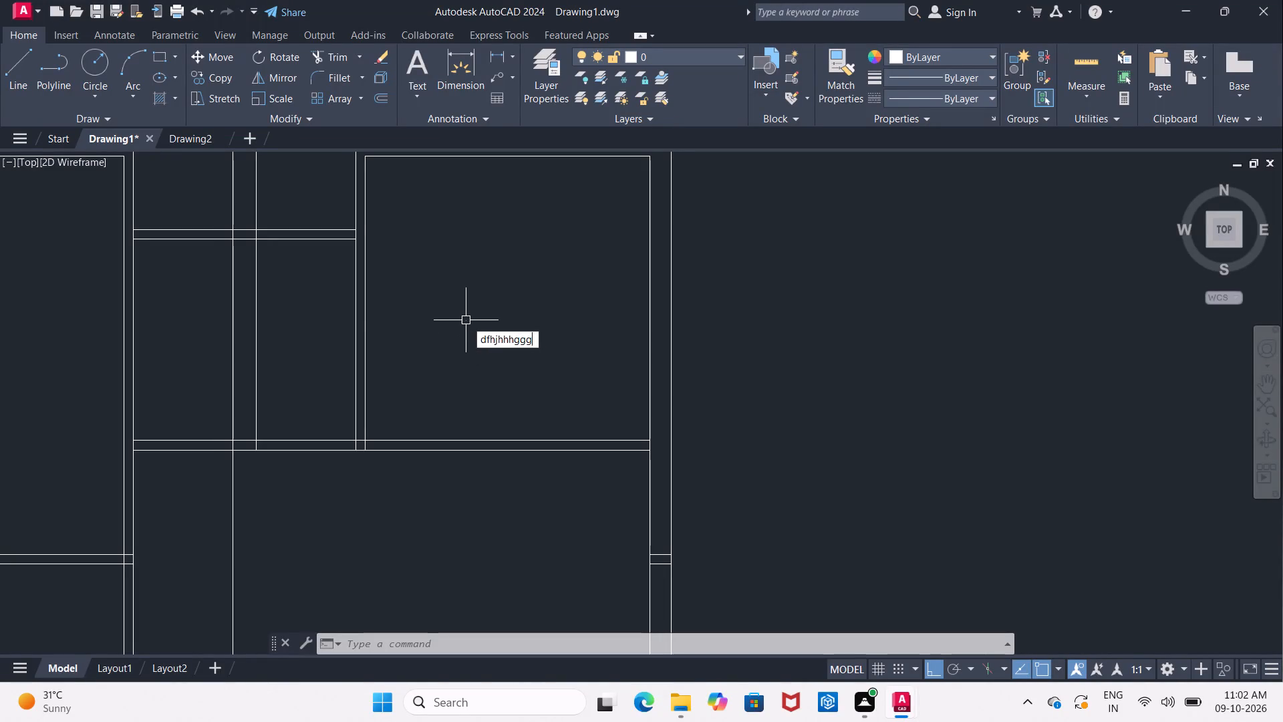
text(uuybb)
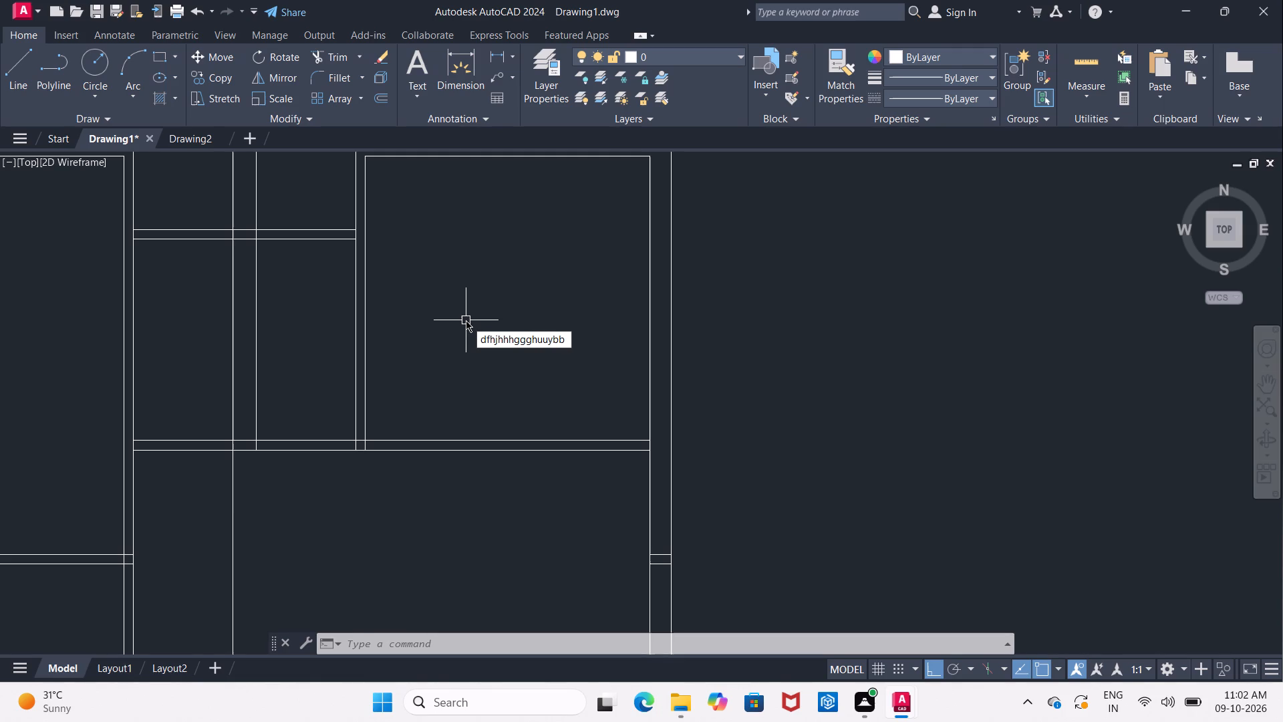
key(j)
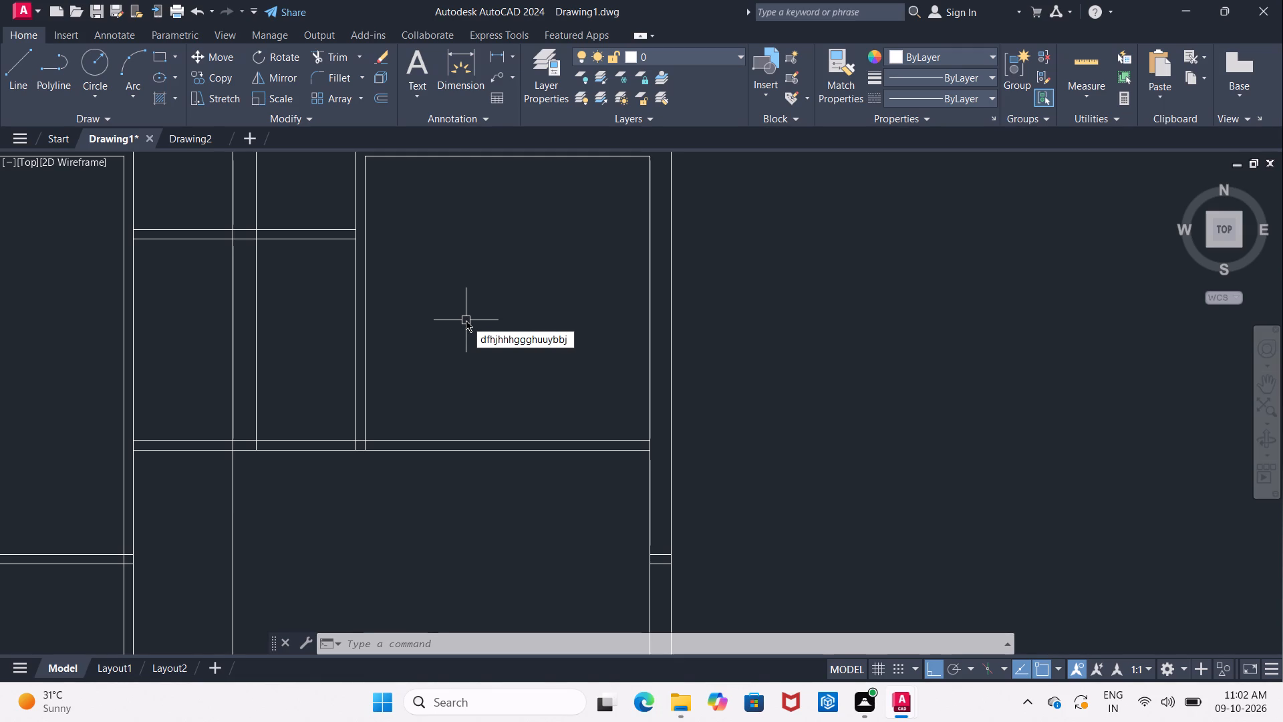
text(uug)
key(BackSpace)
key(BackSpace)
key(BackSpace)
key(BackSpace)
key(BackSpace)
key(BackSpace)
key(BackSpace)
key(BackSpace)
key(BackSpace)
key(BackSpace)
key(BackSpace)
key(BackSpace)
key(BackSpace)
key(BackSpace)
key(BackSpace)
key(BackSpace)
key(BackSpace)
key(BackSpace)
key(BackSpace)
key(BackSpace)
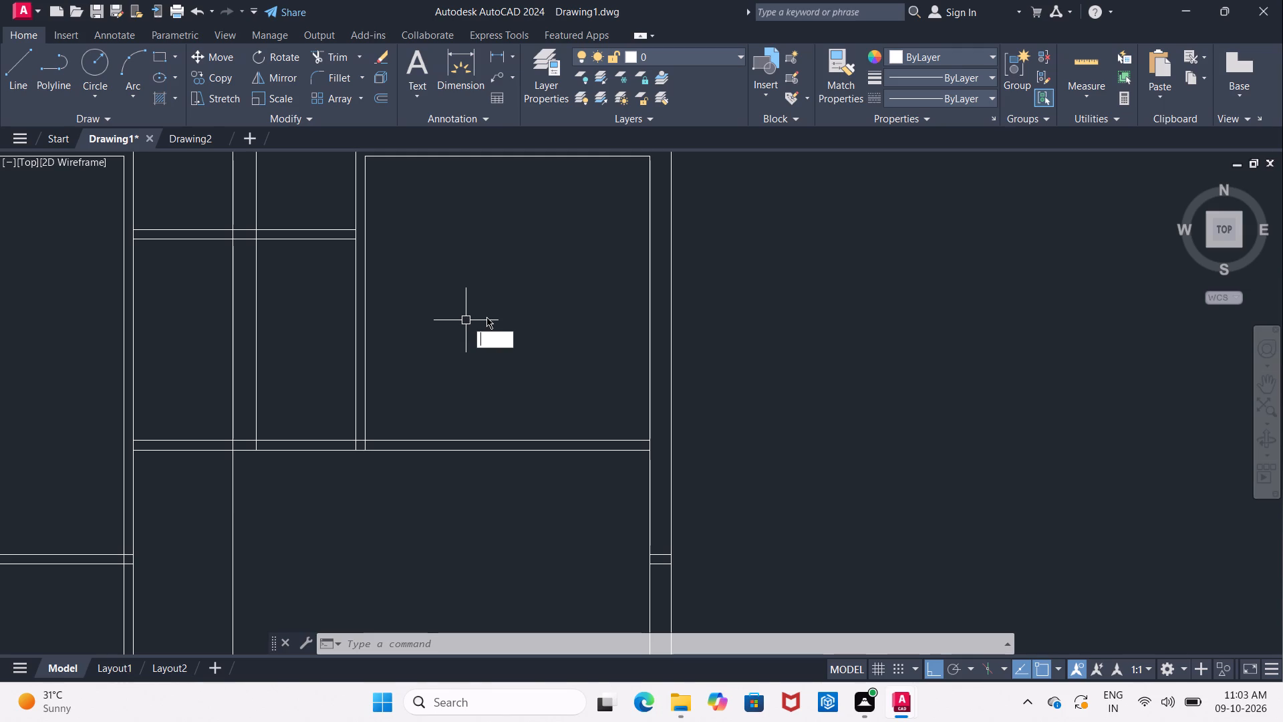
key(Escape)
Measure the inner widths of the upper right room and the upper left room along their top walls.
scroll(352, 244, down, 1)
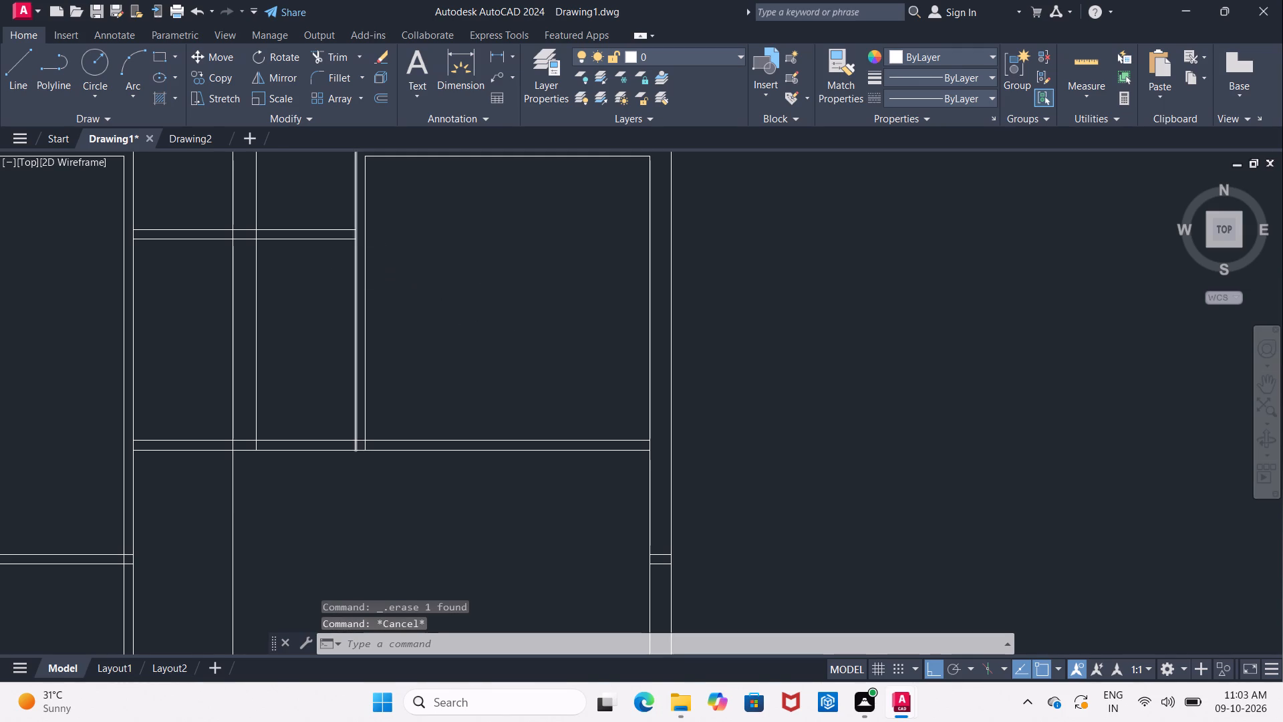
middle_drag(325, 270, 273, 305)
click(494, 54)
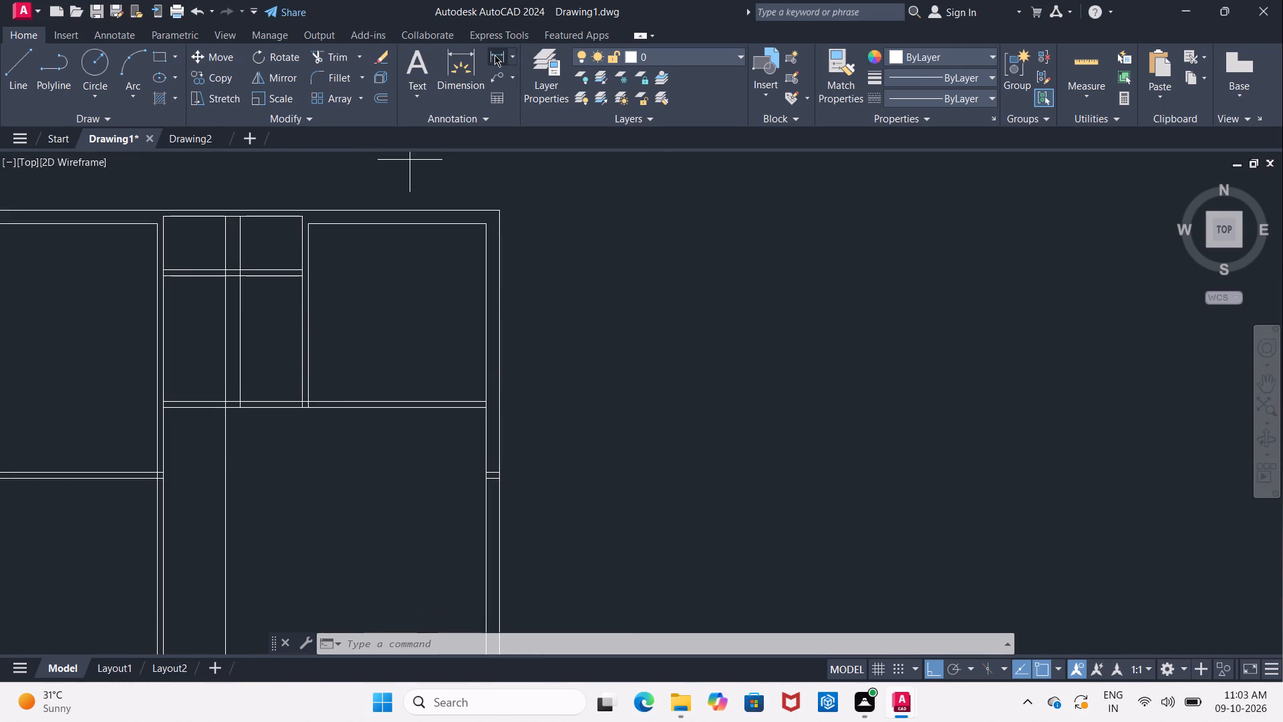
click(484, 224)
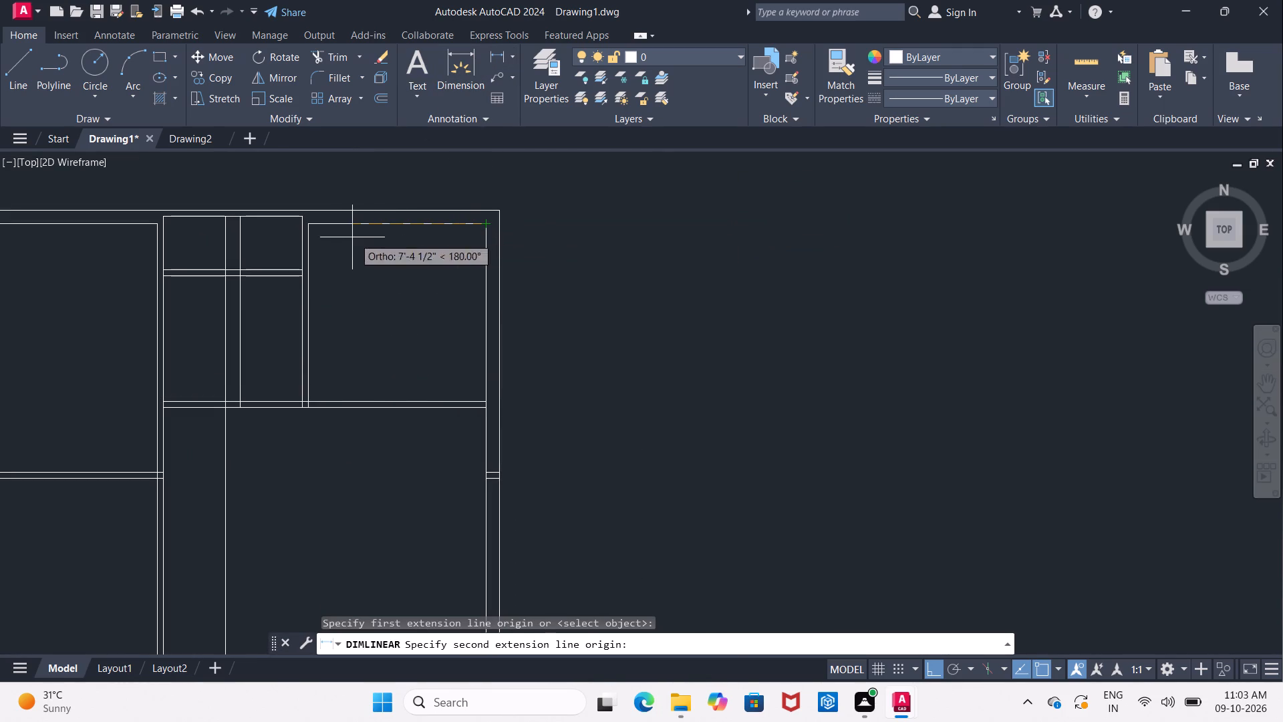
click(314, 227)
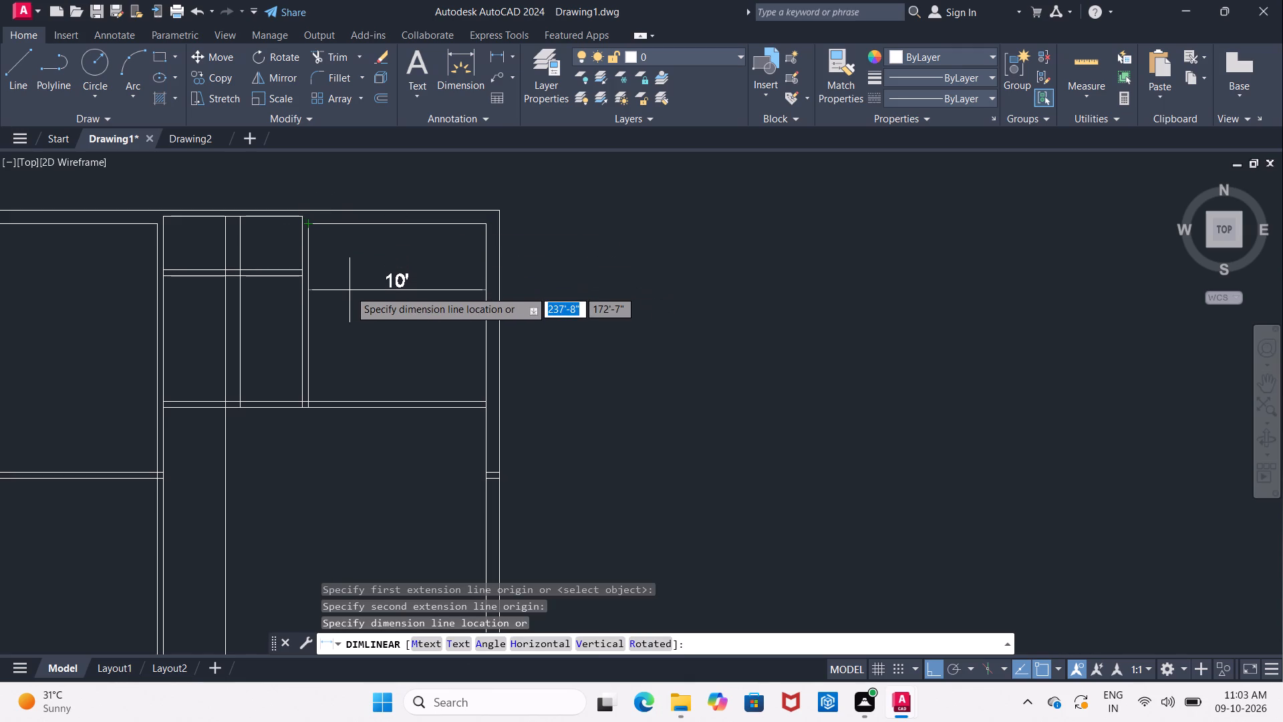
key(Escape)
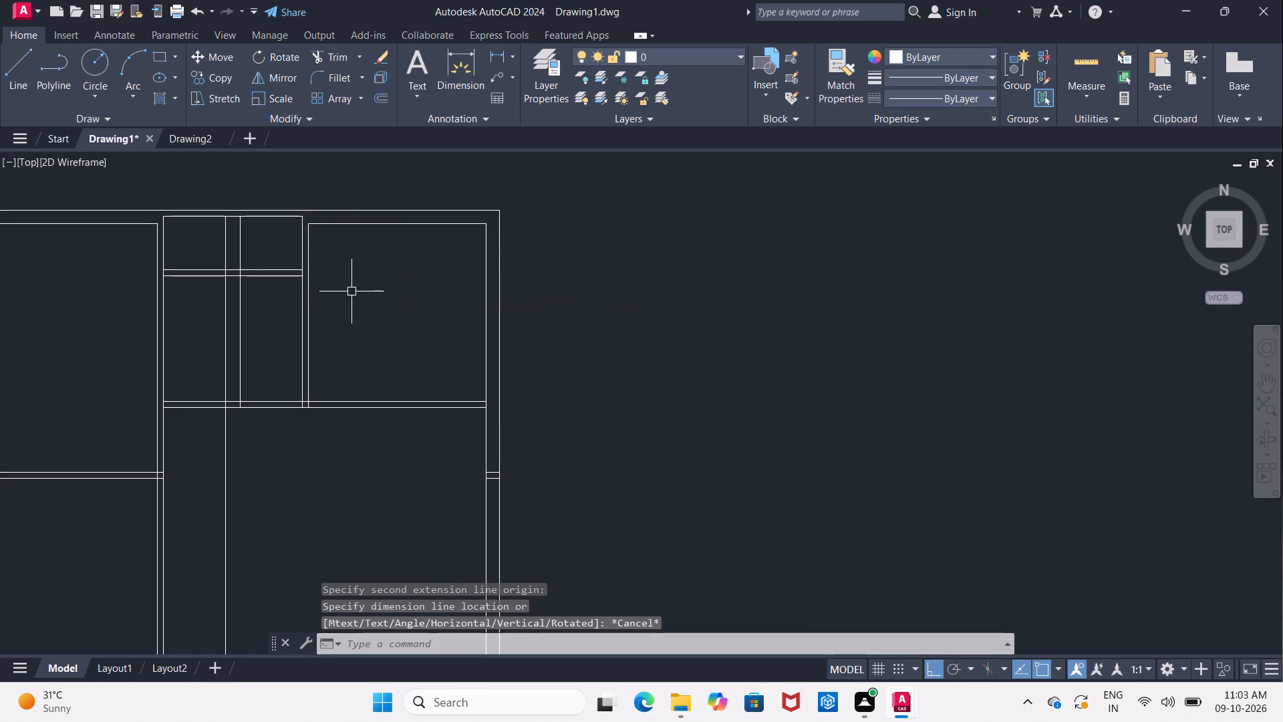
middle_drag(351, 291, 523, 282)
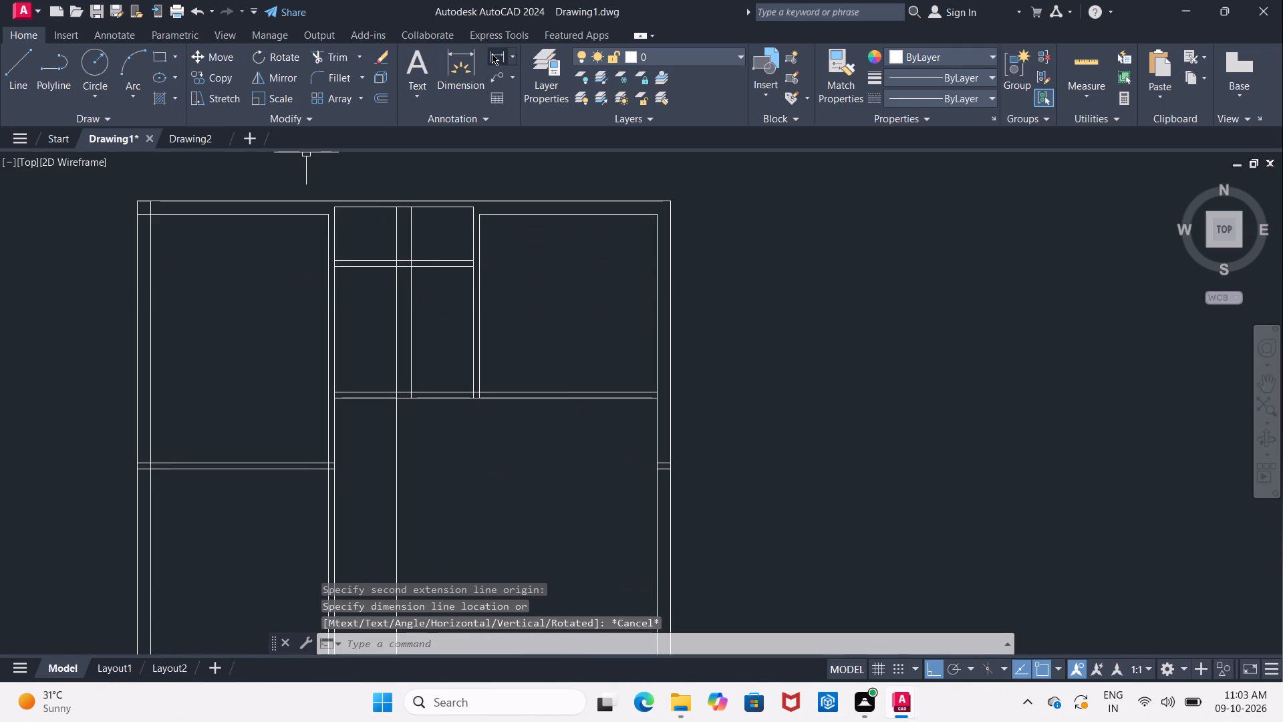
click(492, 53)
click(152, 214)
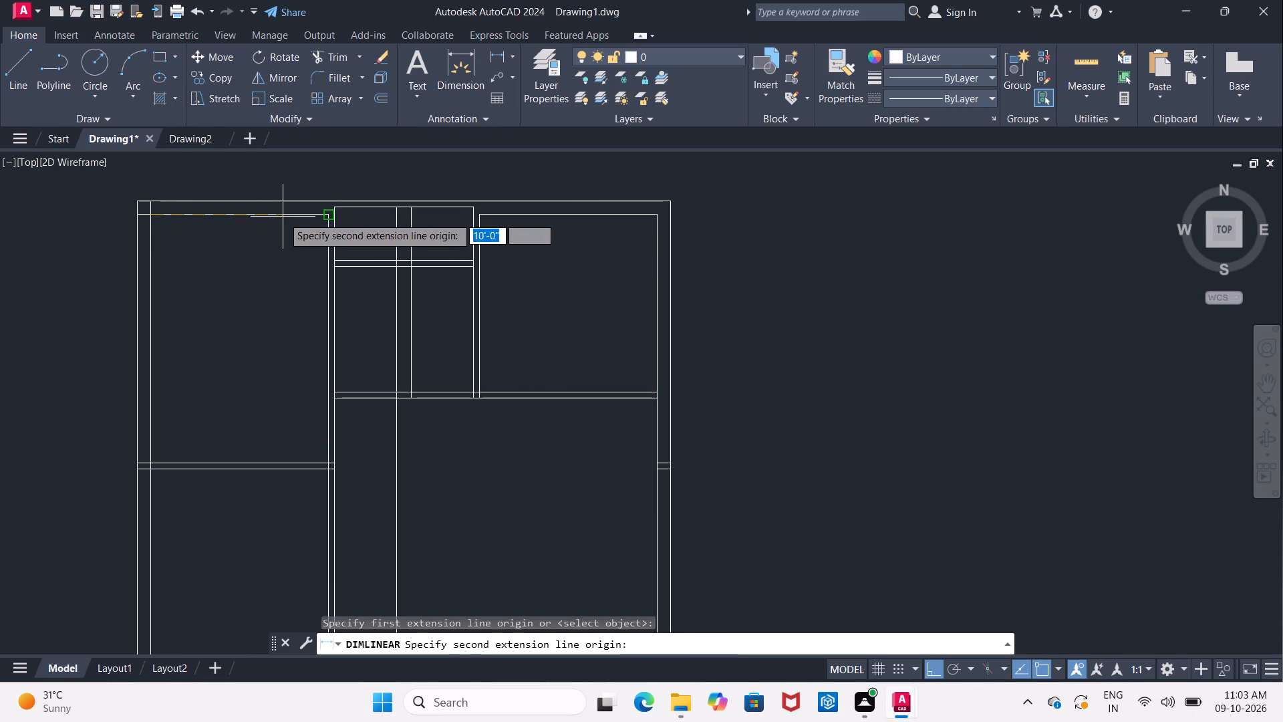
drag(327, 215, 322, 223)
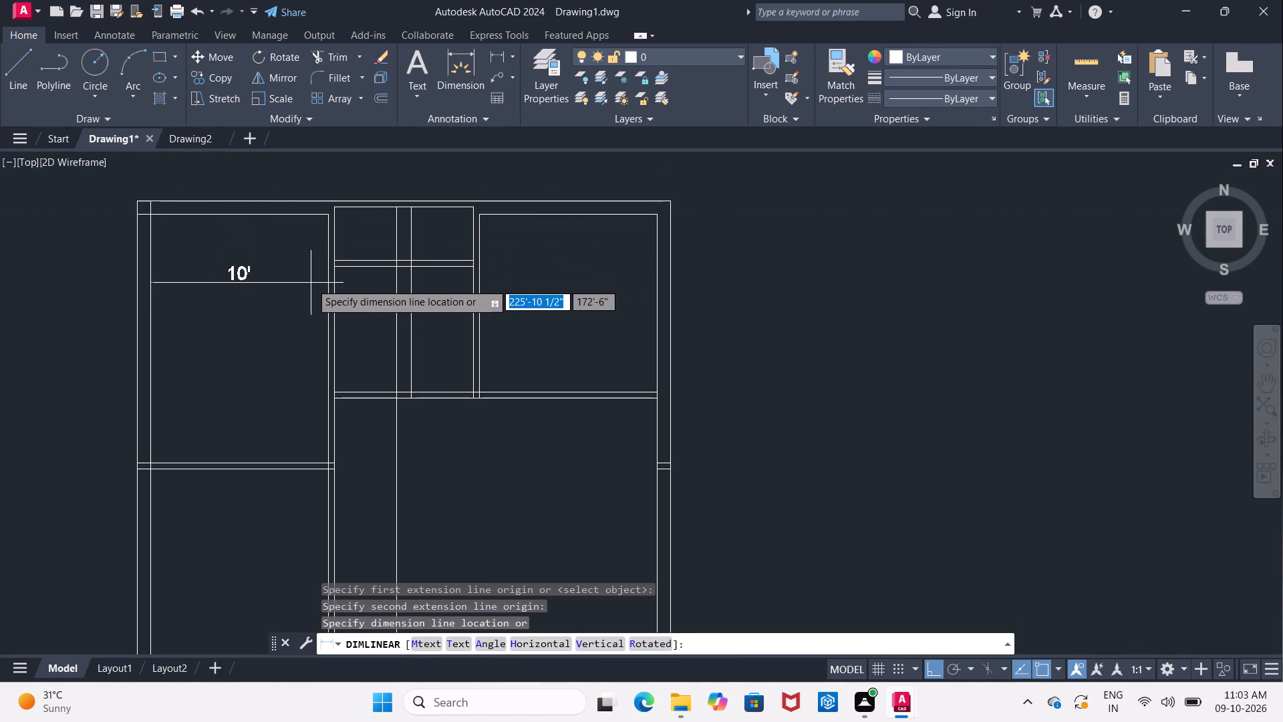
key(Escape)
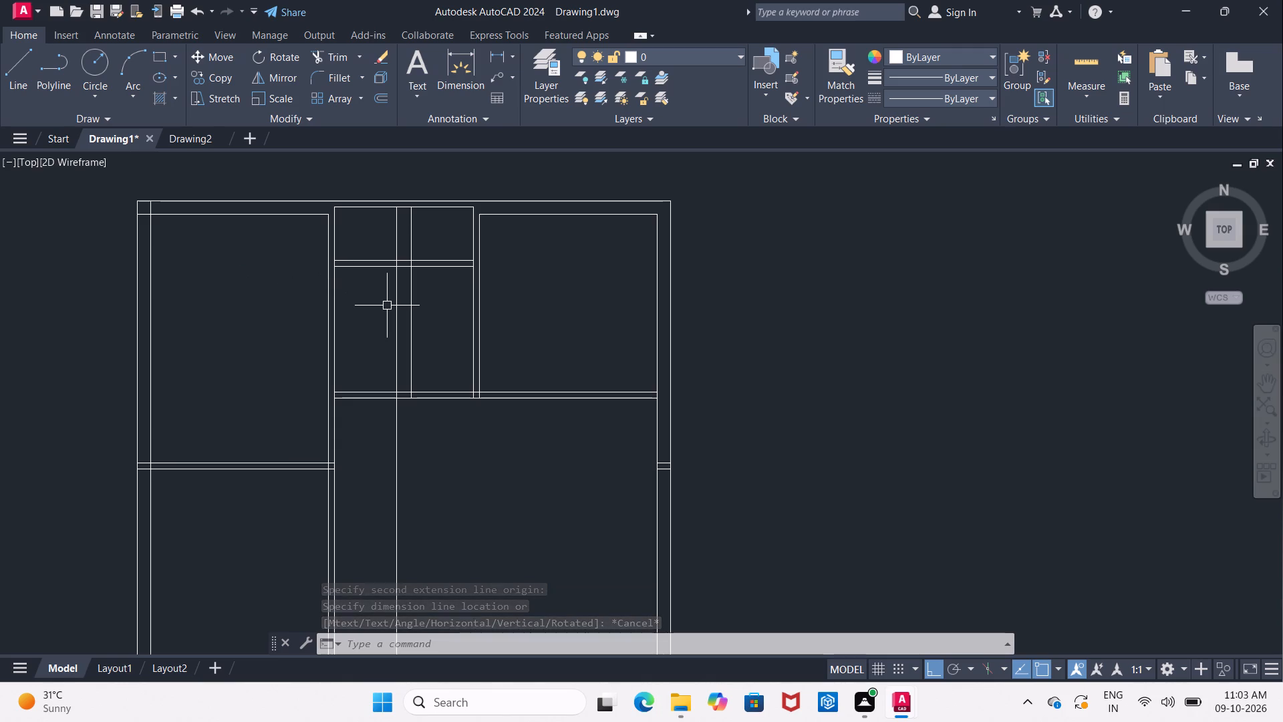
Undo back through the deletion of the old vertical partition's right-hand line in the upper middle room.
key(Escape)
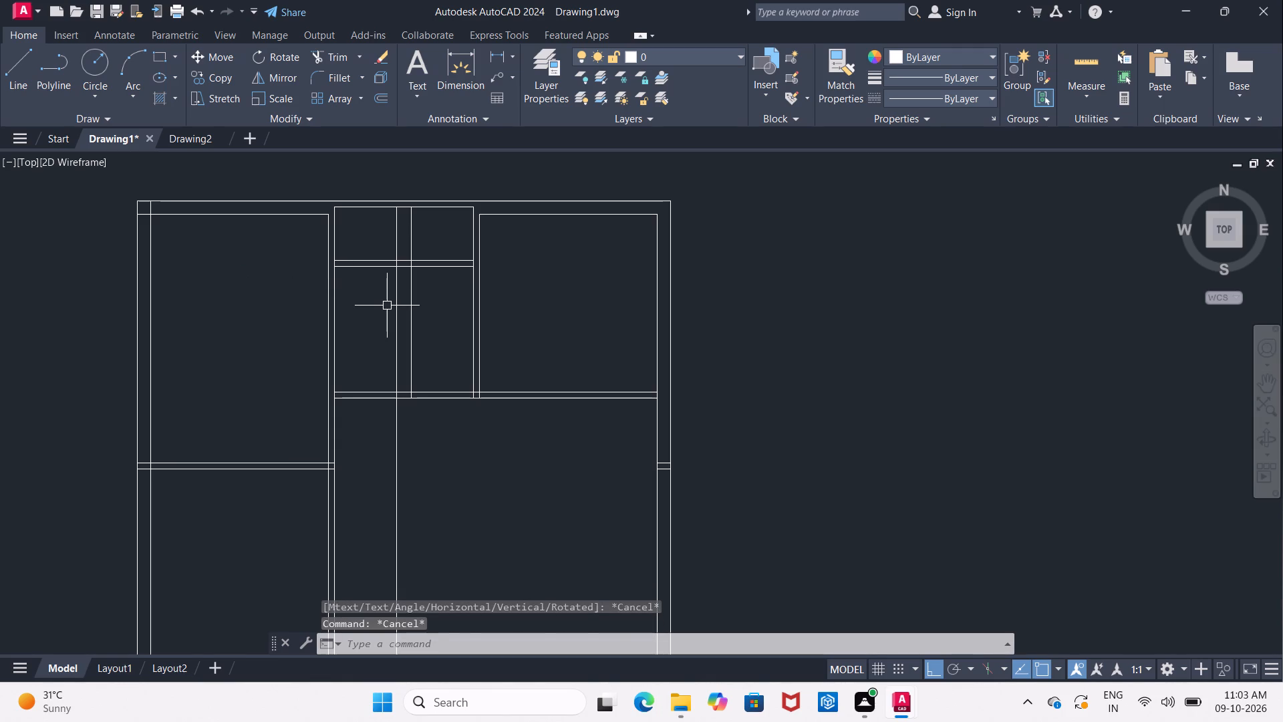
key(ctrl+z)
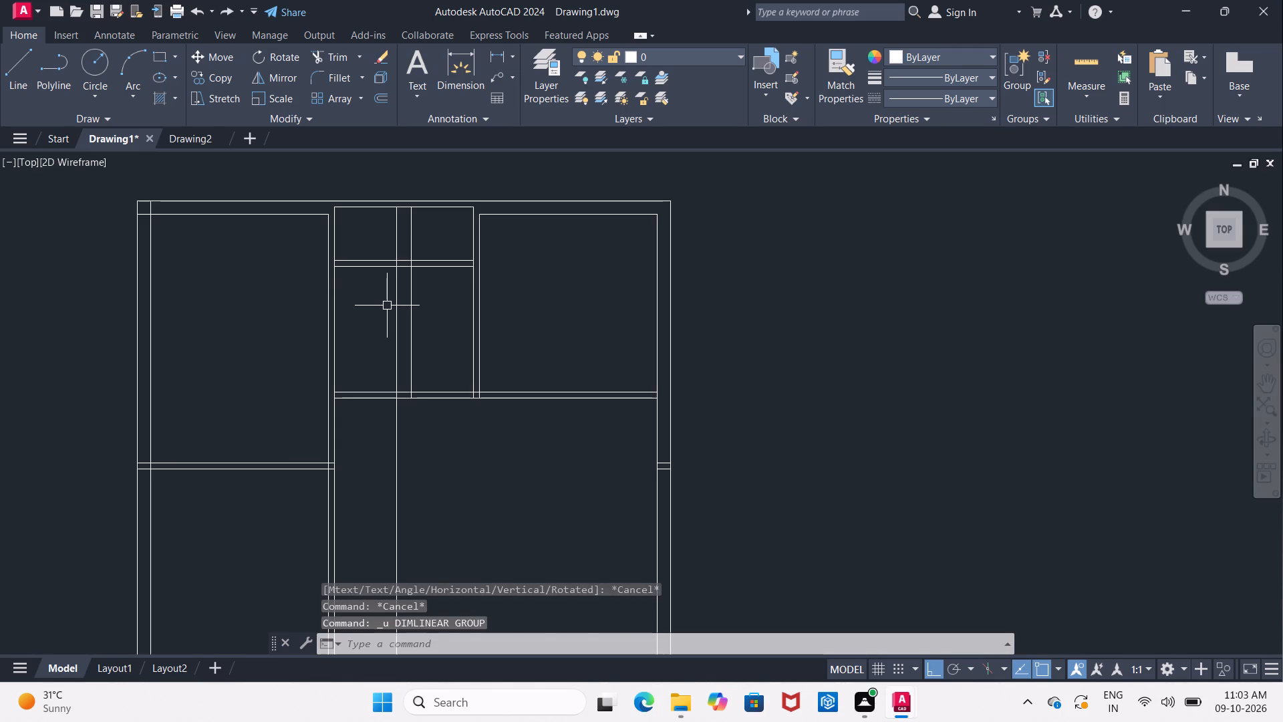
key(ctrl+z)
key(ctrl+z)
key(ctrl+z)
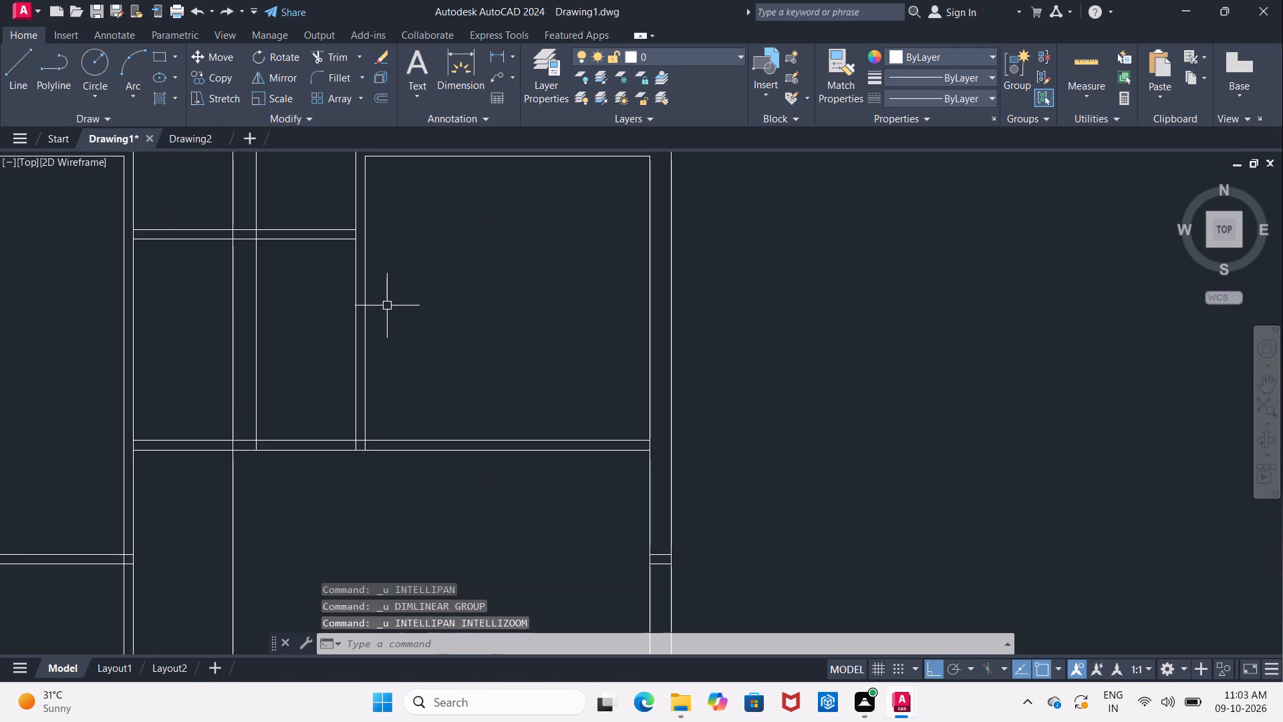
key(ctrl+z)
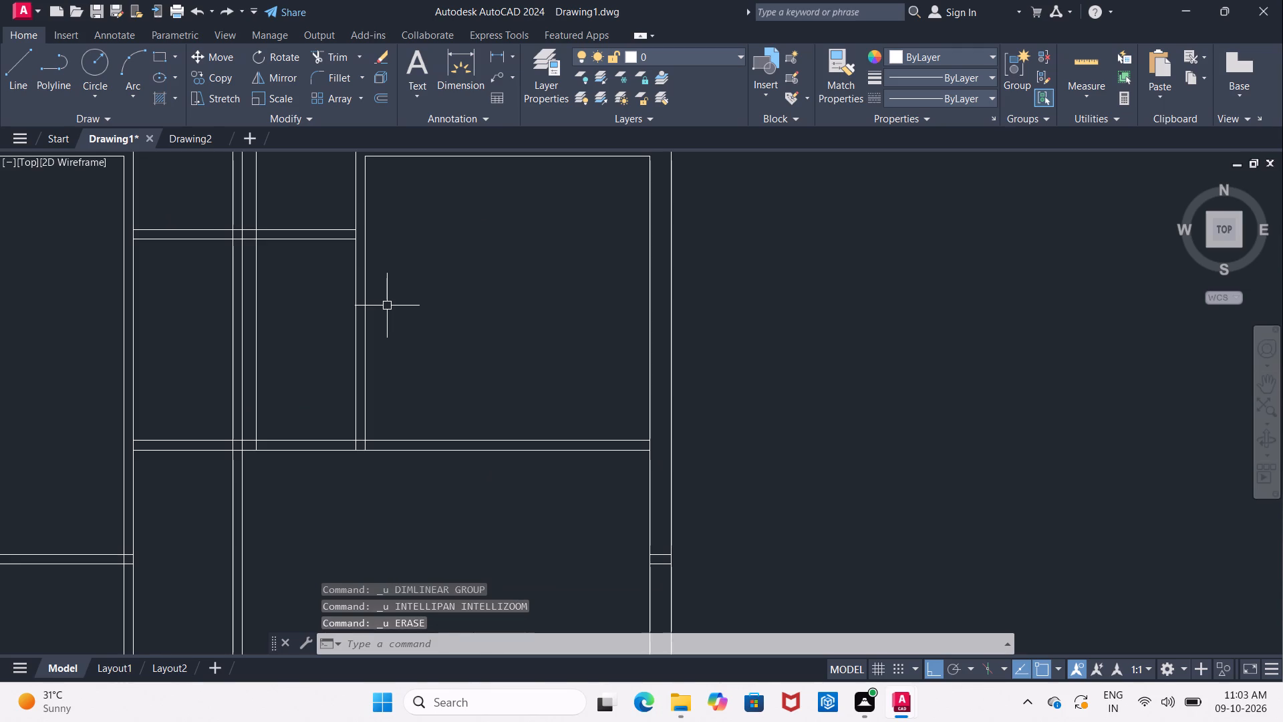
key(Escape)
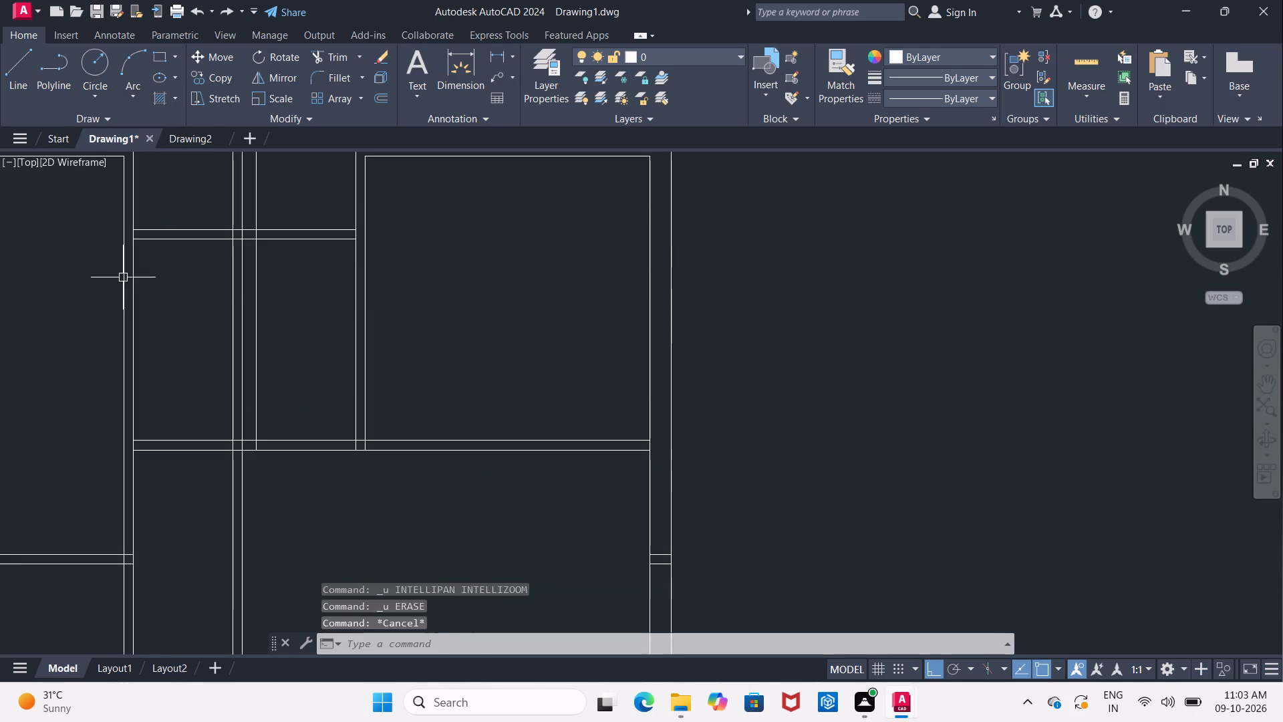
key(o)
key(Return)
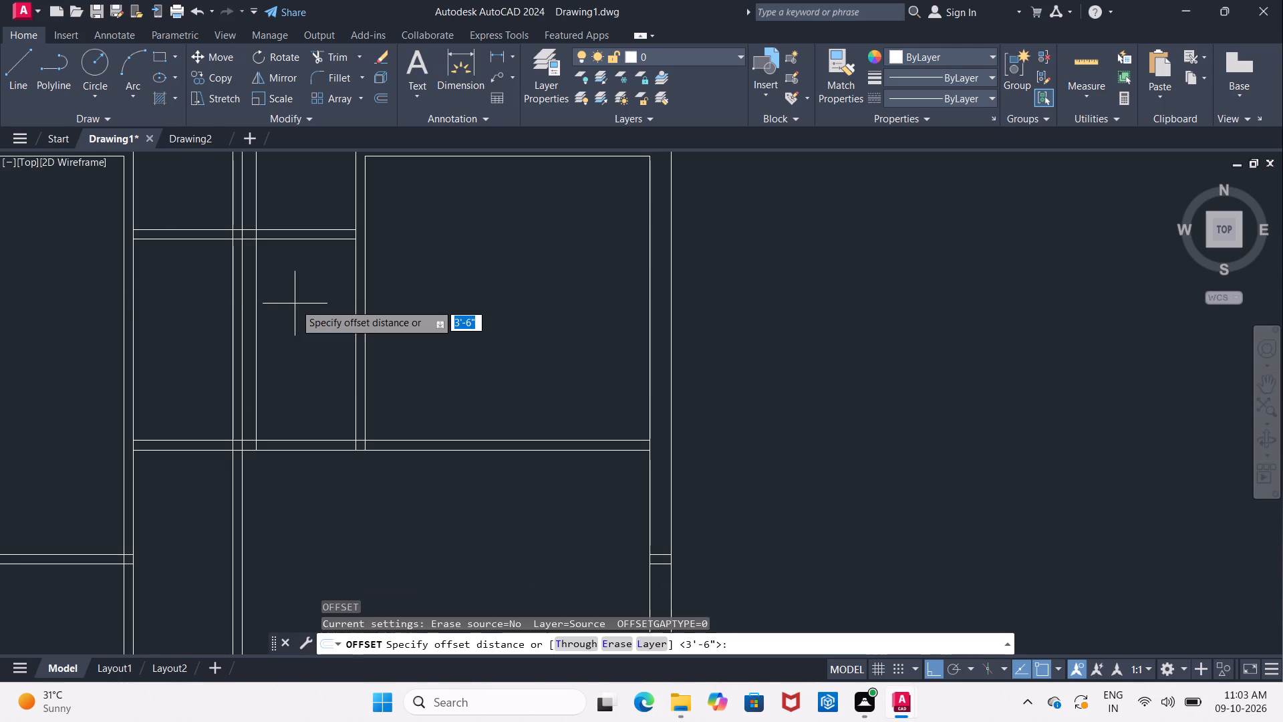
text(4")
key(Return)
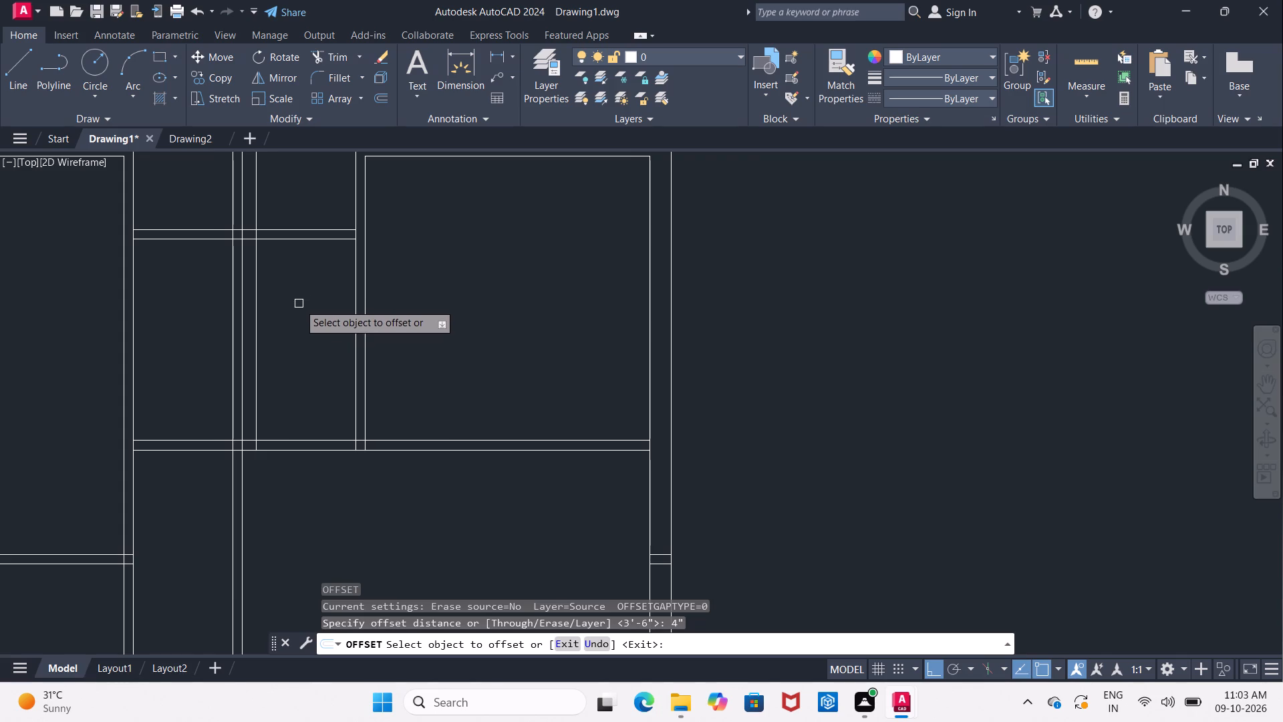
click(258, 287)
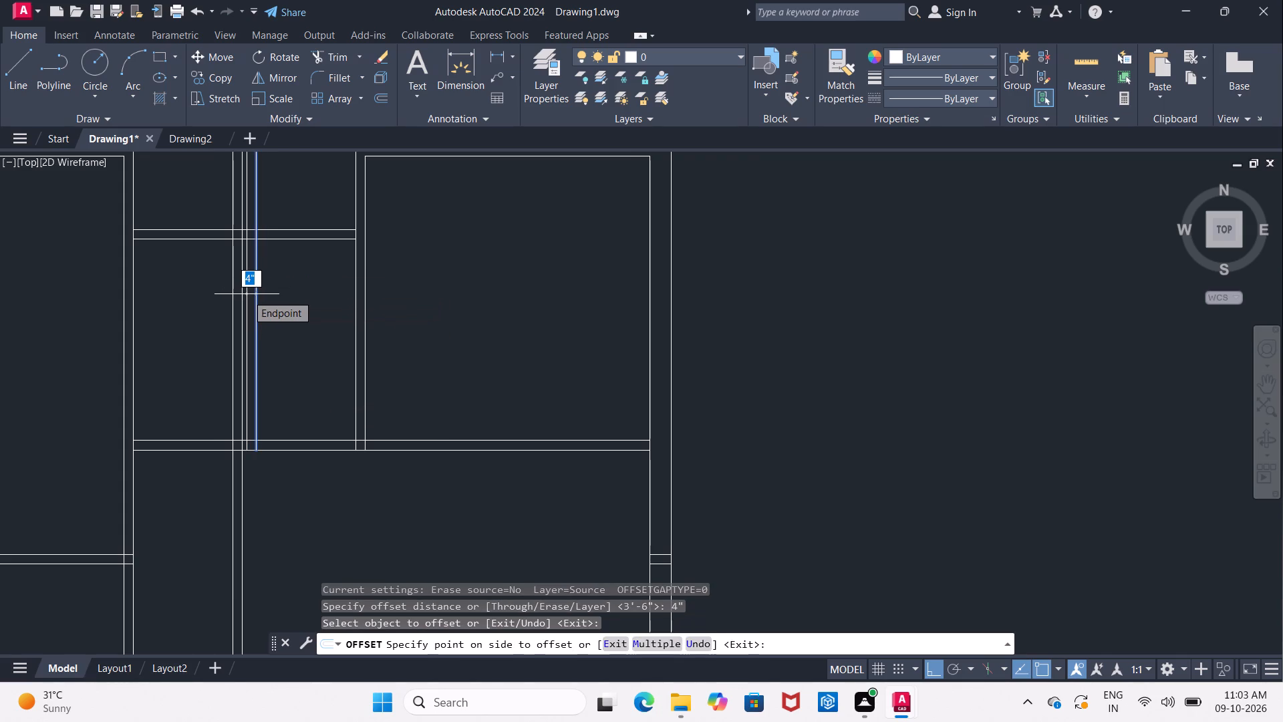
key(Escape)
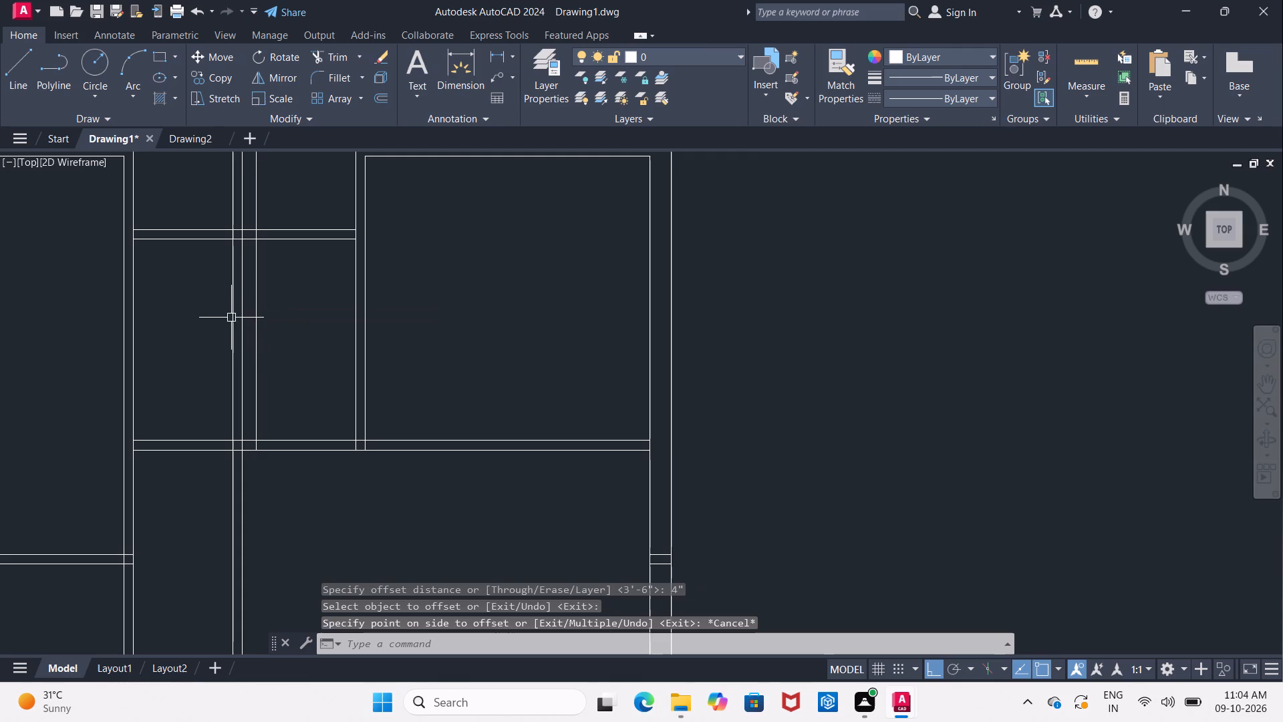
Delete all the vertical partition lines between the upper middle room's side walls, including the segment running down below the room.
click(231, 318)
click(242, 325)
click(265, 338)
click(255, 345)
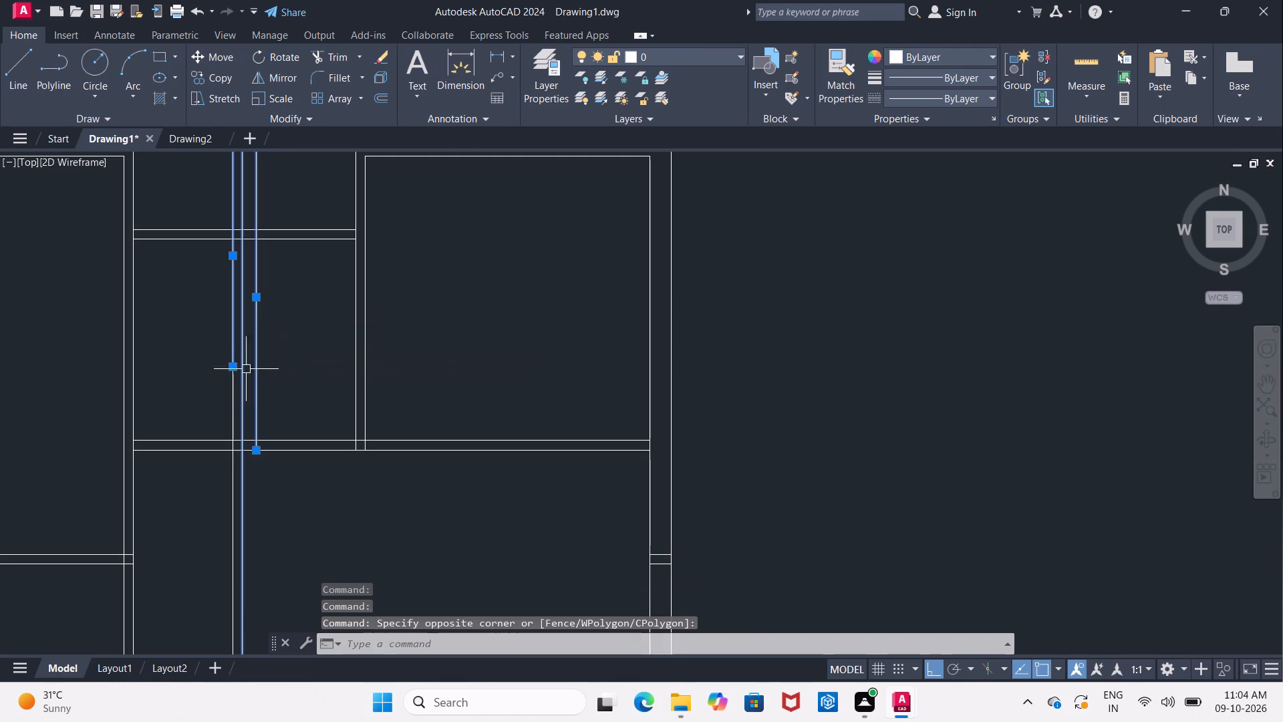
click(233, 390)
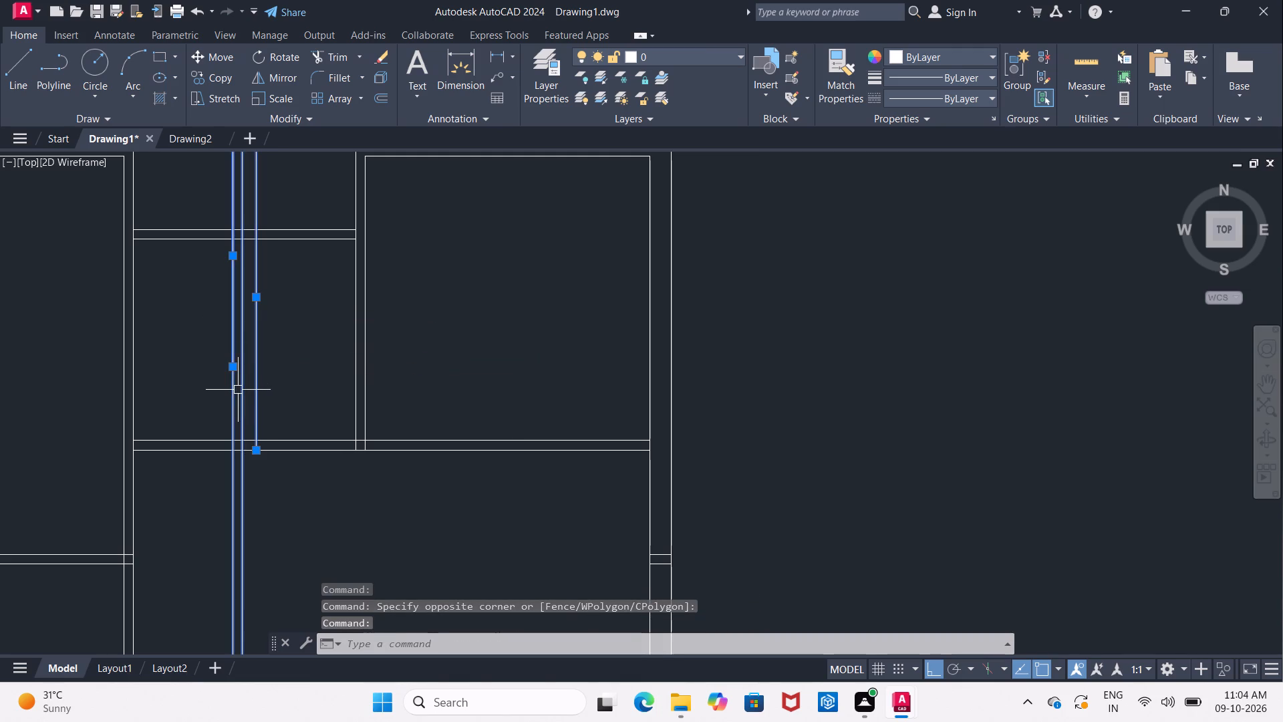
key(Delete)
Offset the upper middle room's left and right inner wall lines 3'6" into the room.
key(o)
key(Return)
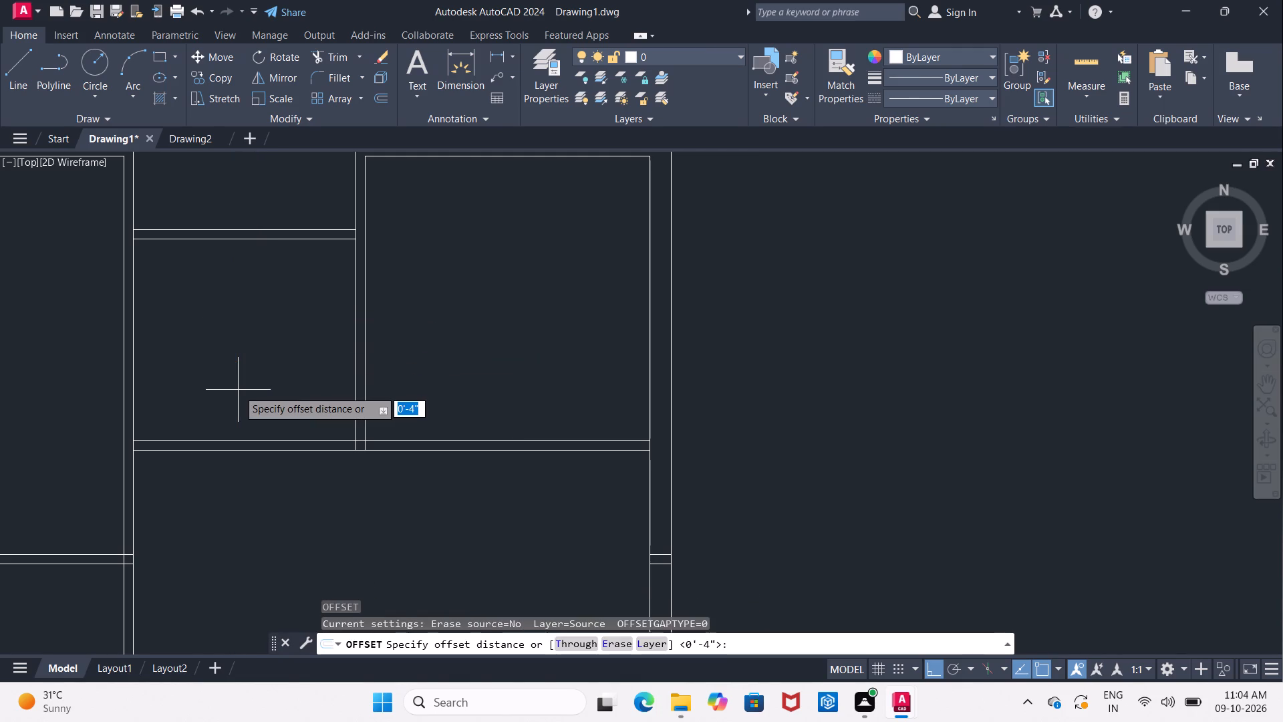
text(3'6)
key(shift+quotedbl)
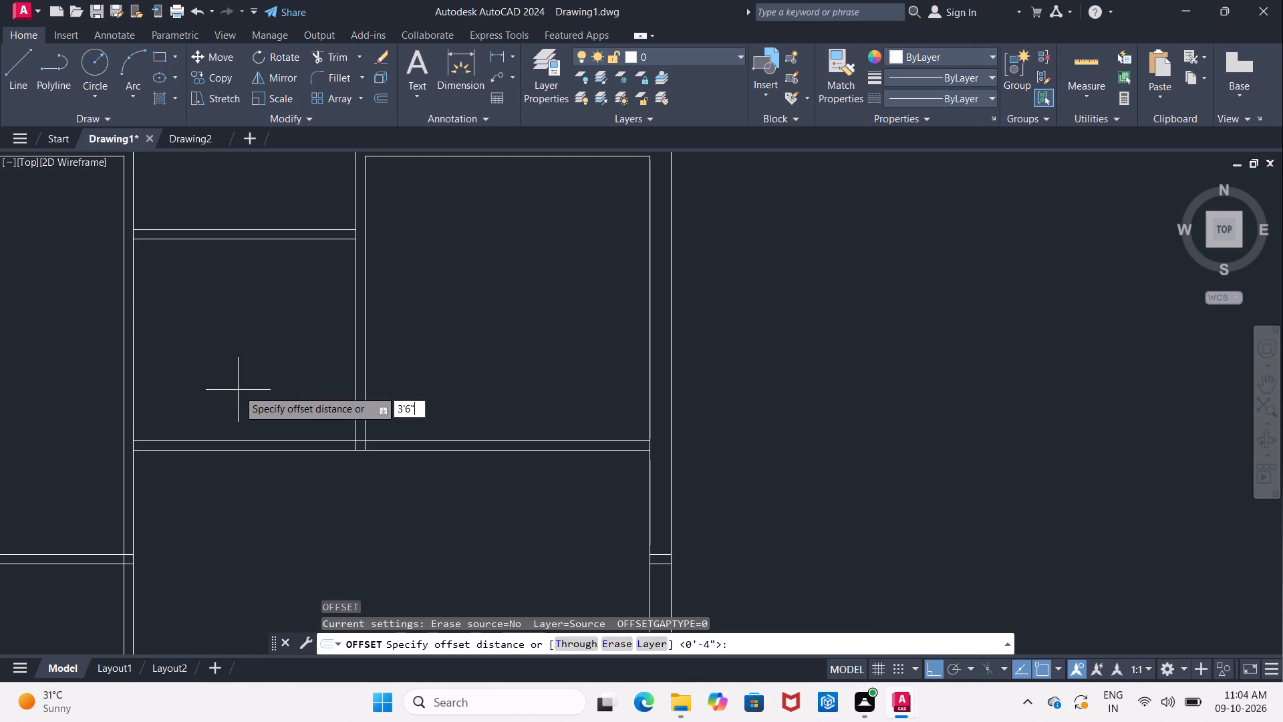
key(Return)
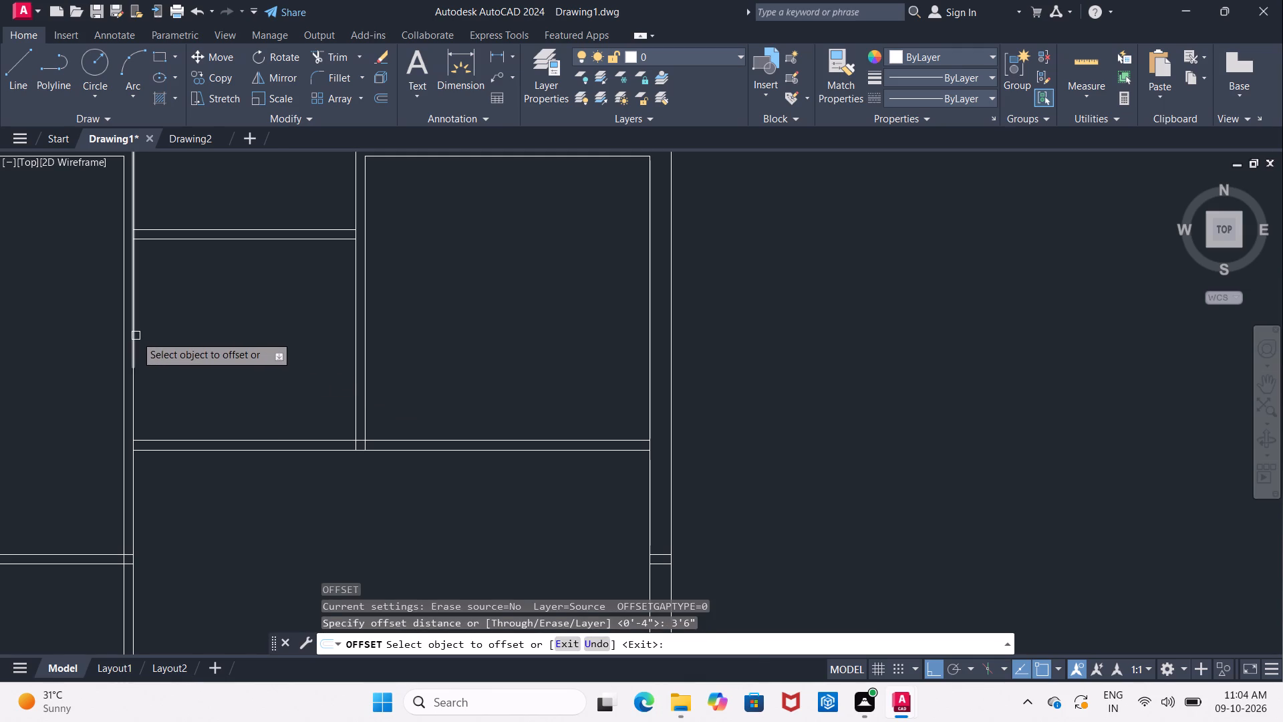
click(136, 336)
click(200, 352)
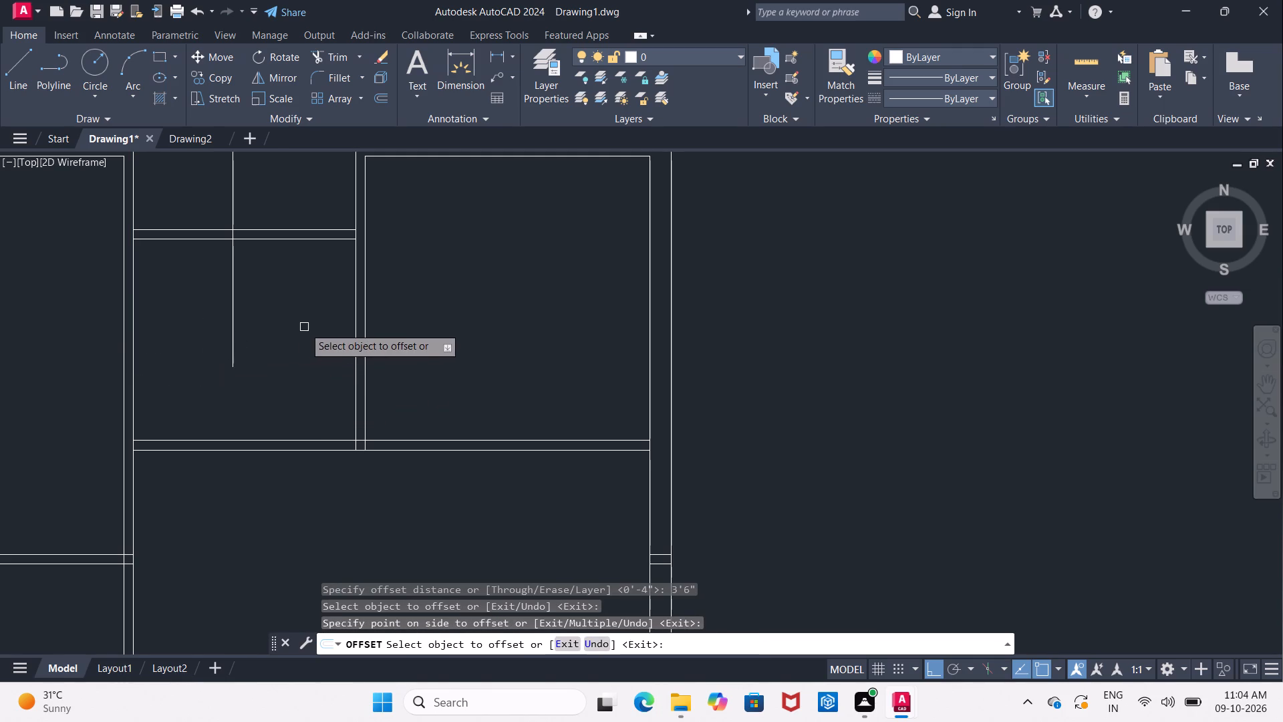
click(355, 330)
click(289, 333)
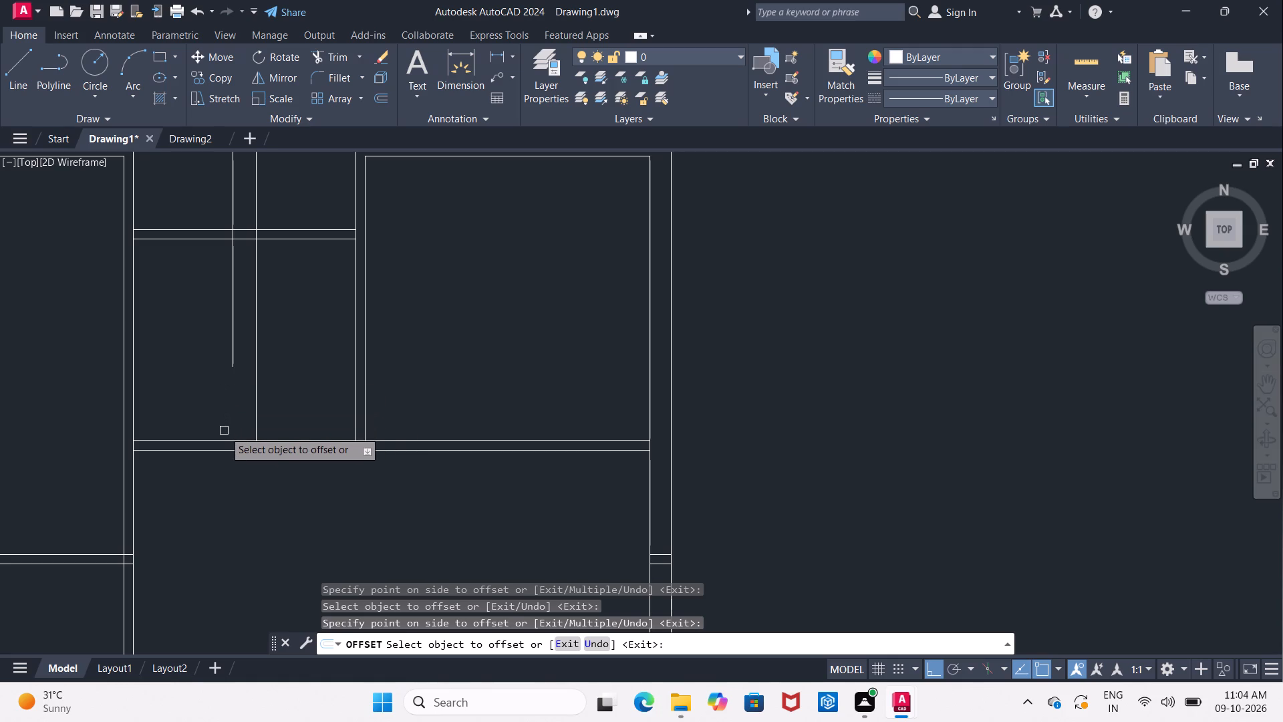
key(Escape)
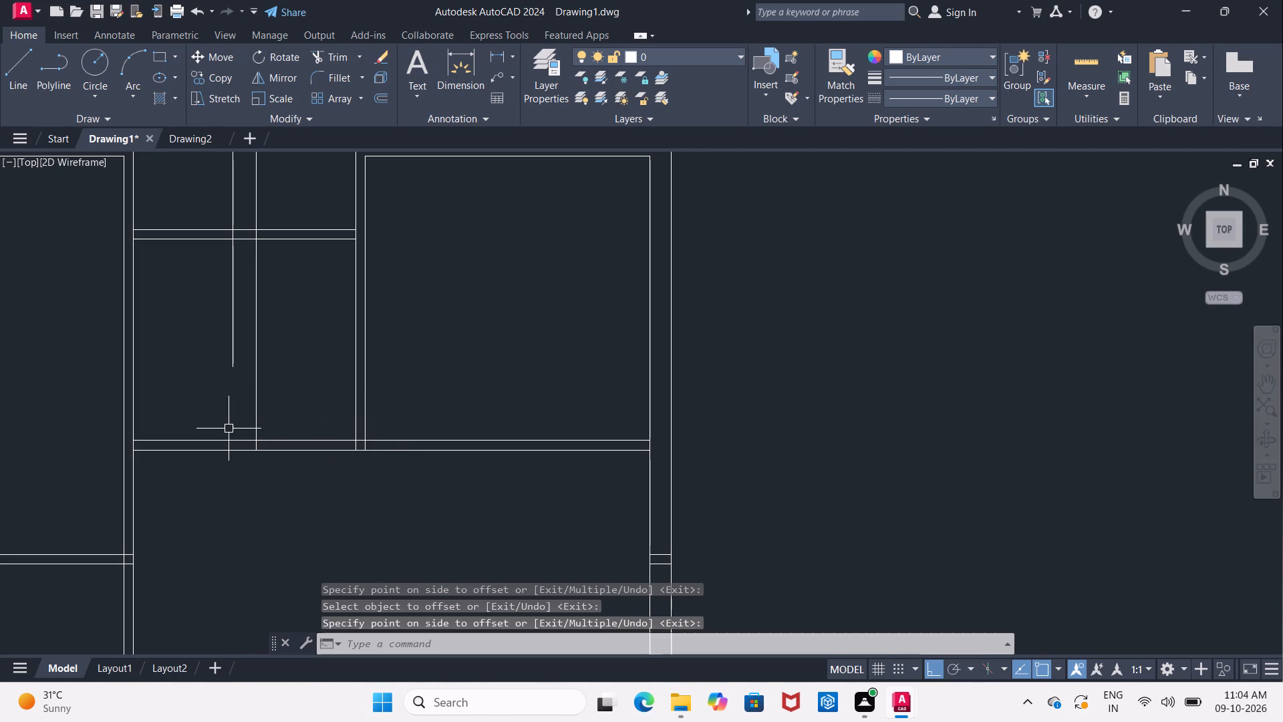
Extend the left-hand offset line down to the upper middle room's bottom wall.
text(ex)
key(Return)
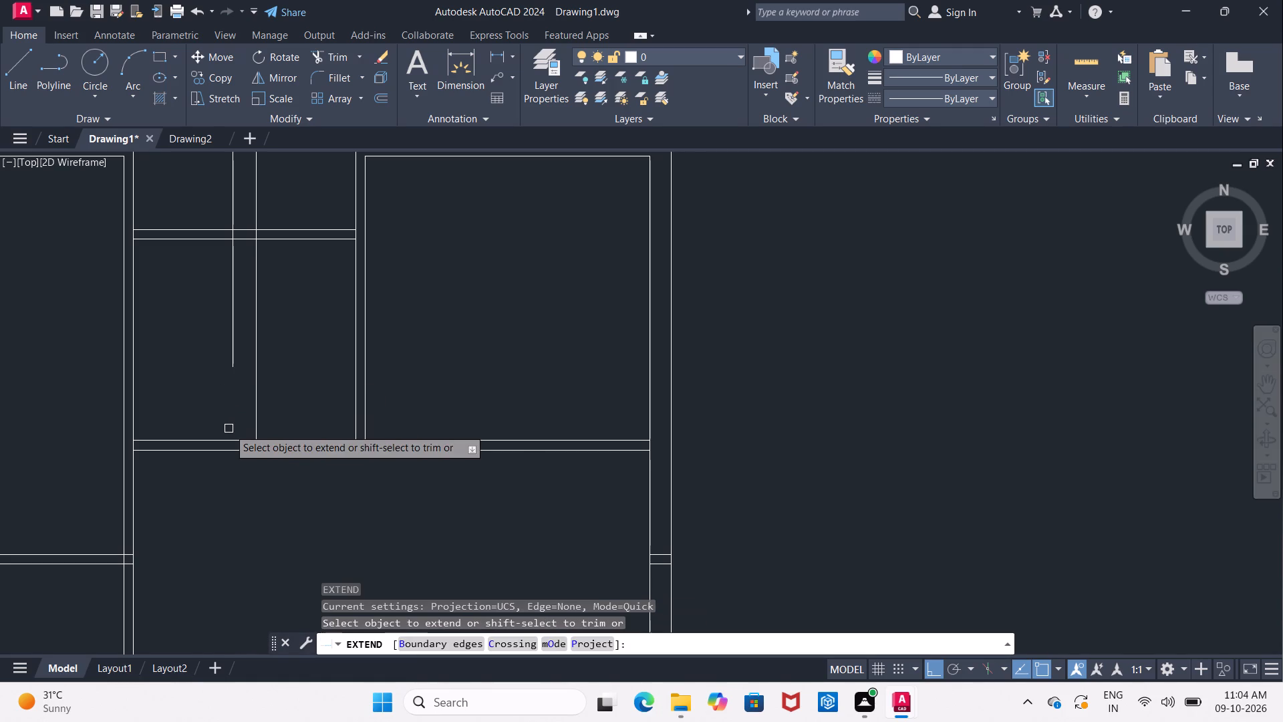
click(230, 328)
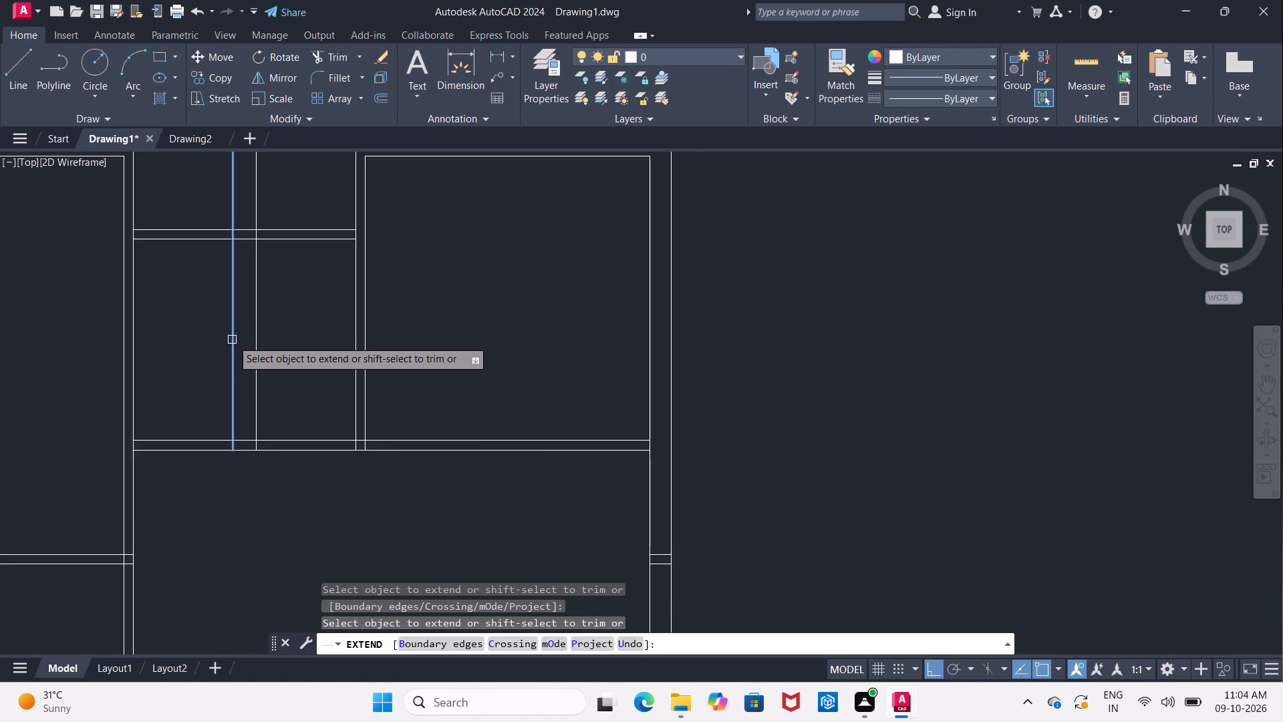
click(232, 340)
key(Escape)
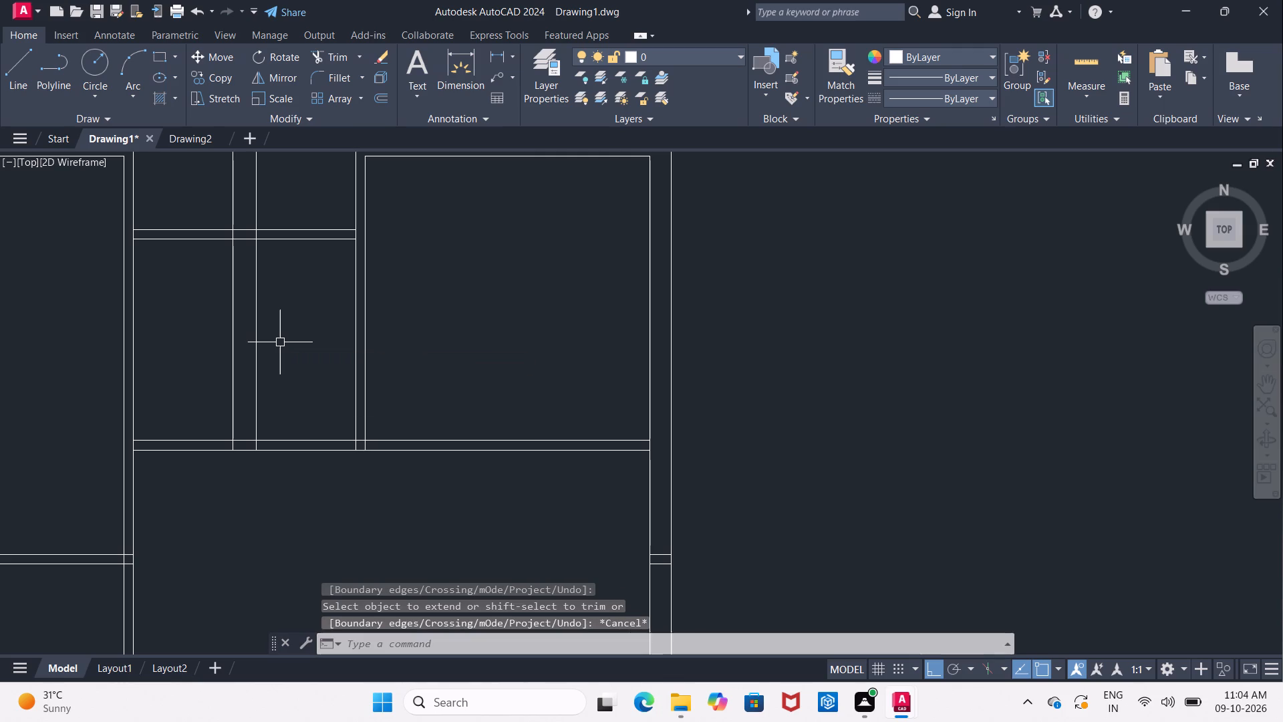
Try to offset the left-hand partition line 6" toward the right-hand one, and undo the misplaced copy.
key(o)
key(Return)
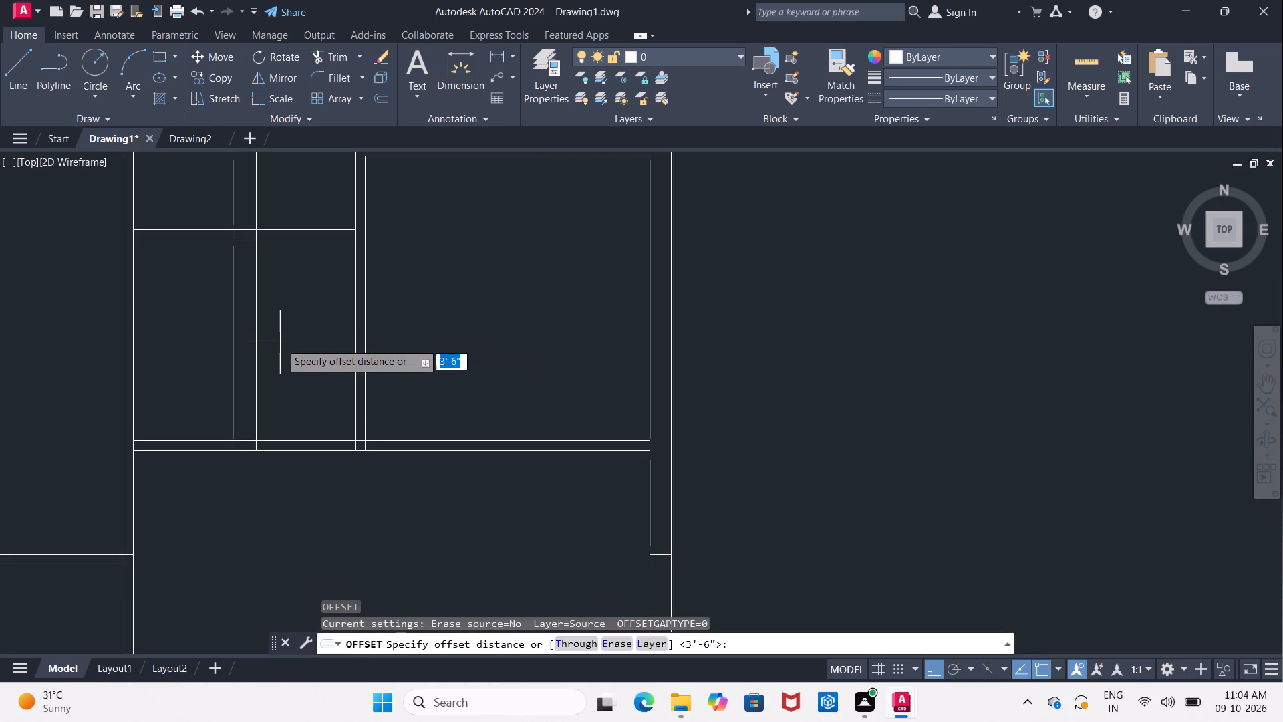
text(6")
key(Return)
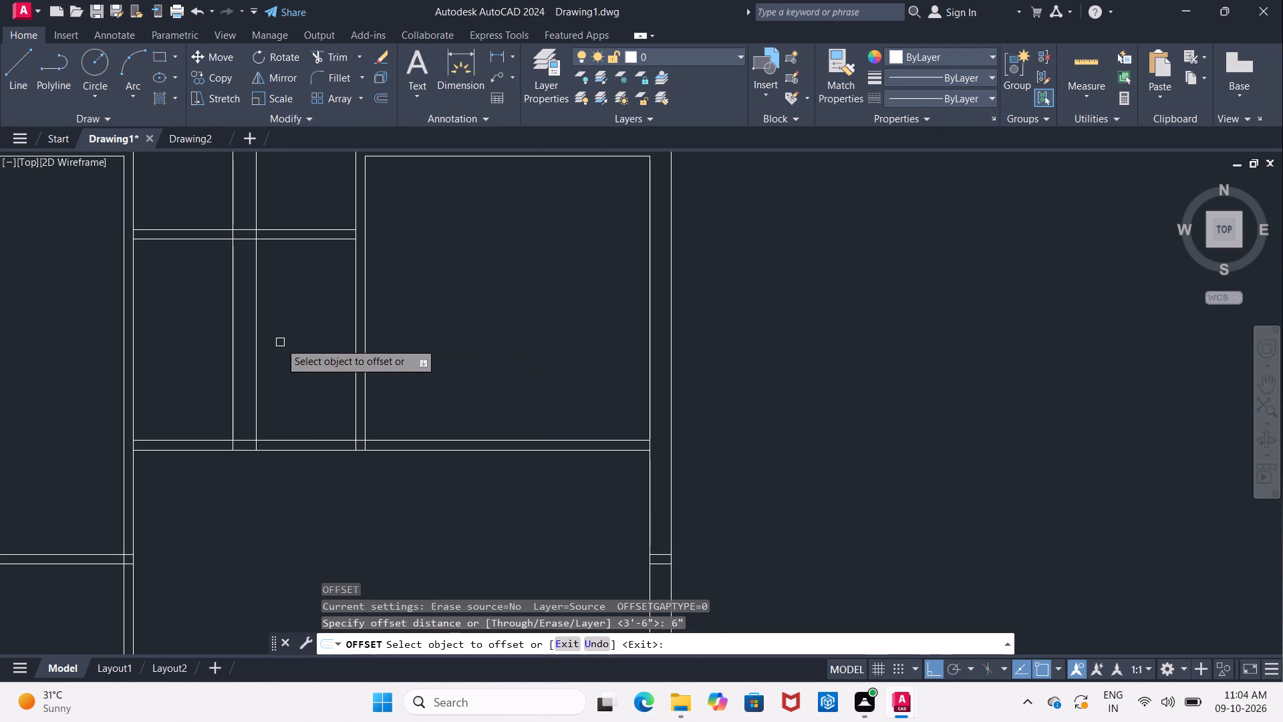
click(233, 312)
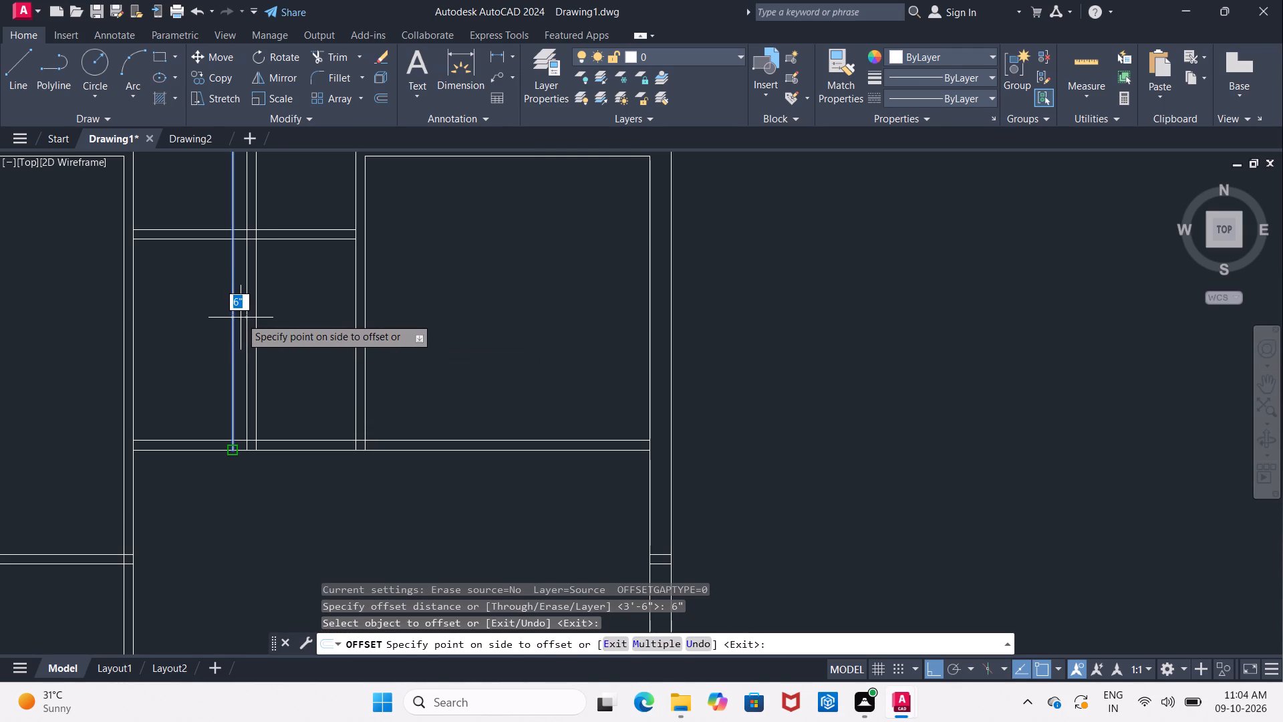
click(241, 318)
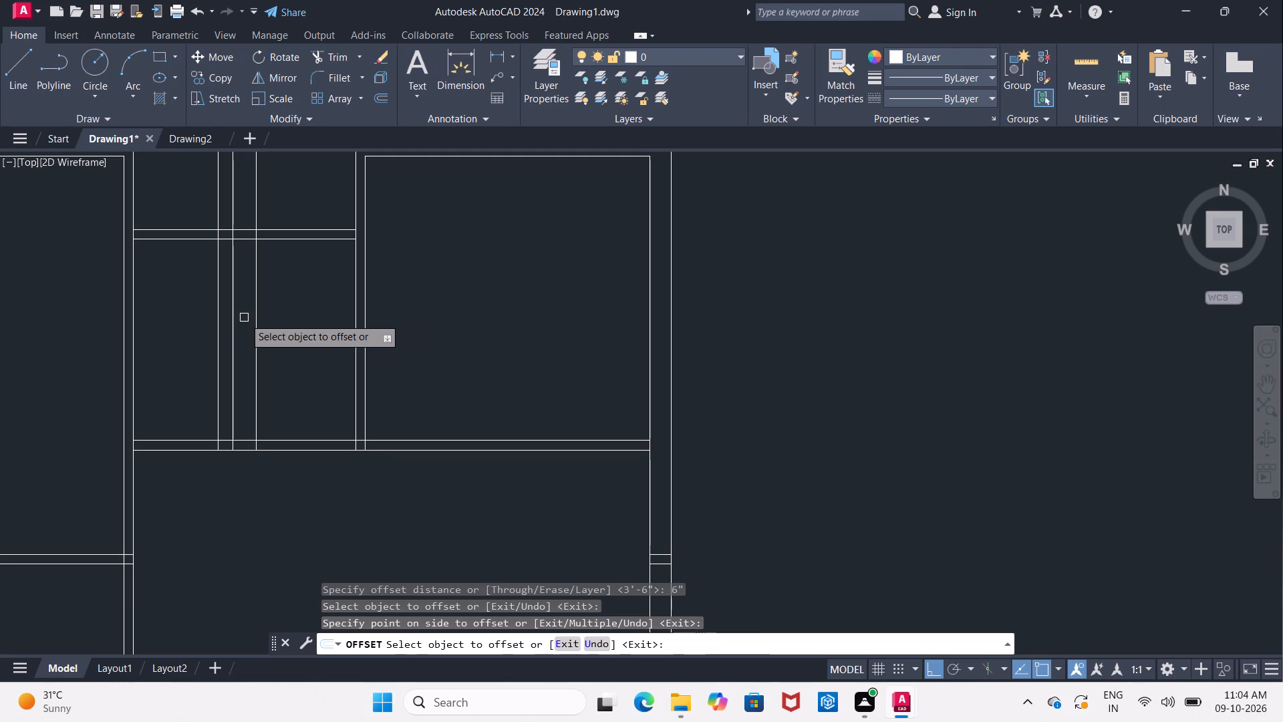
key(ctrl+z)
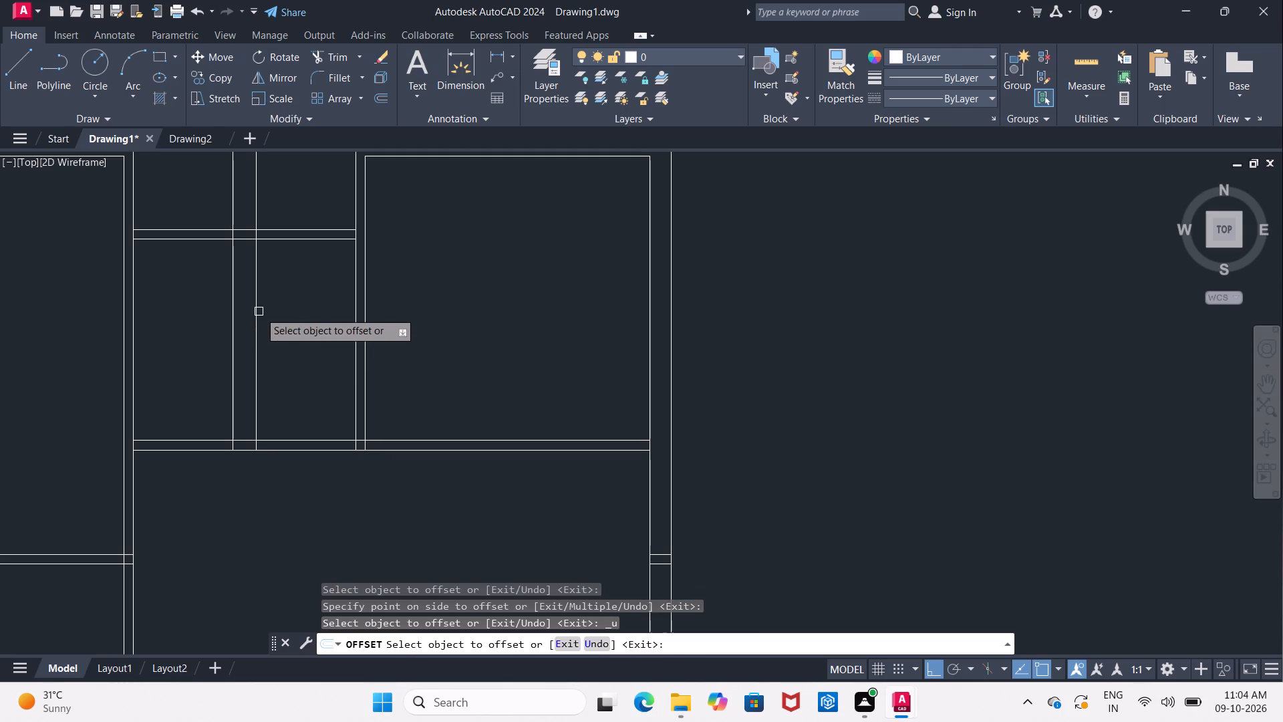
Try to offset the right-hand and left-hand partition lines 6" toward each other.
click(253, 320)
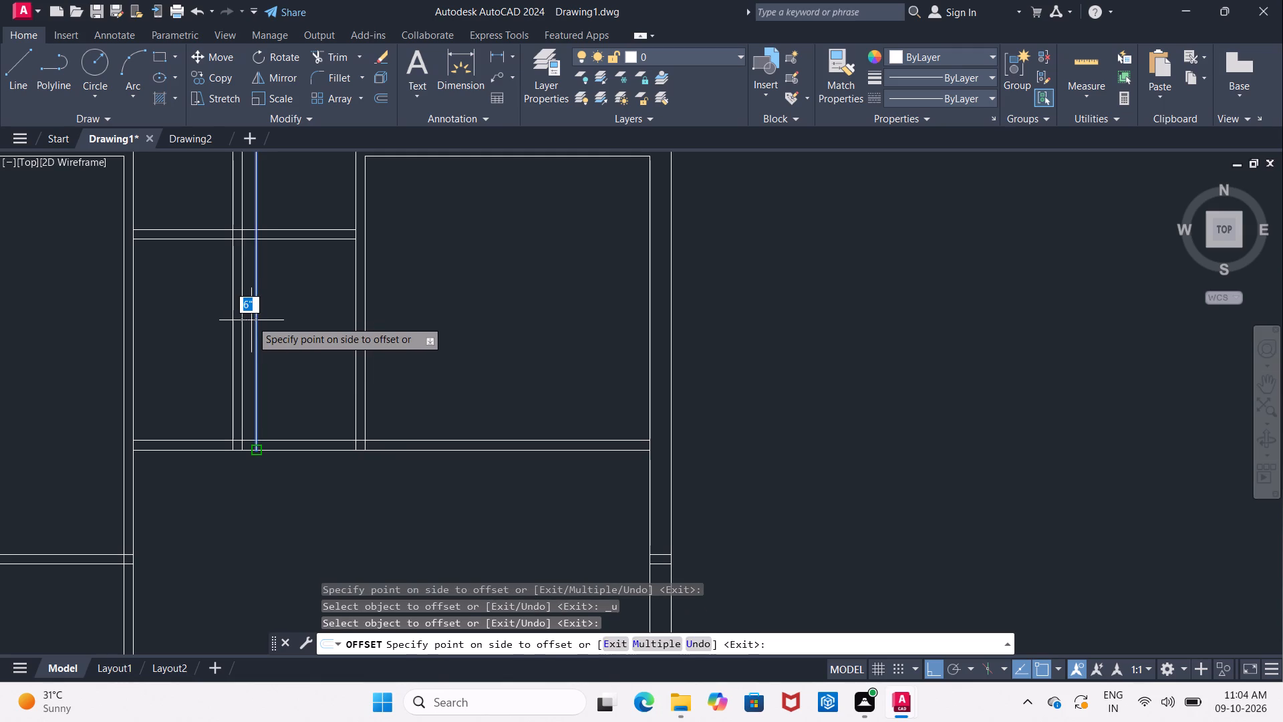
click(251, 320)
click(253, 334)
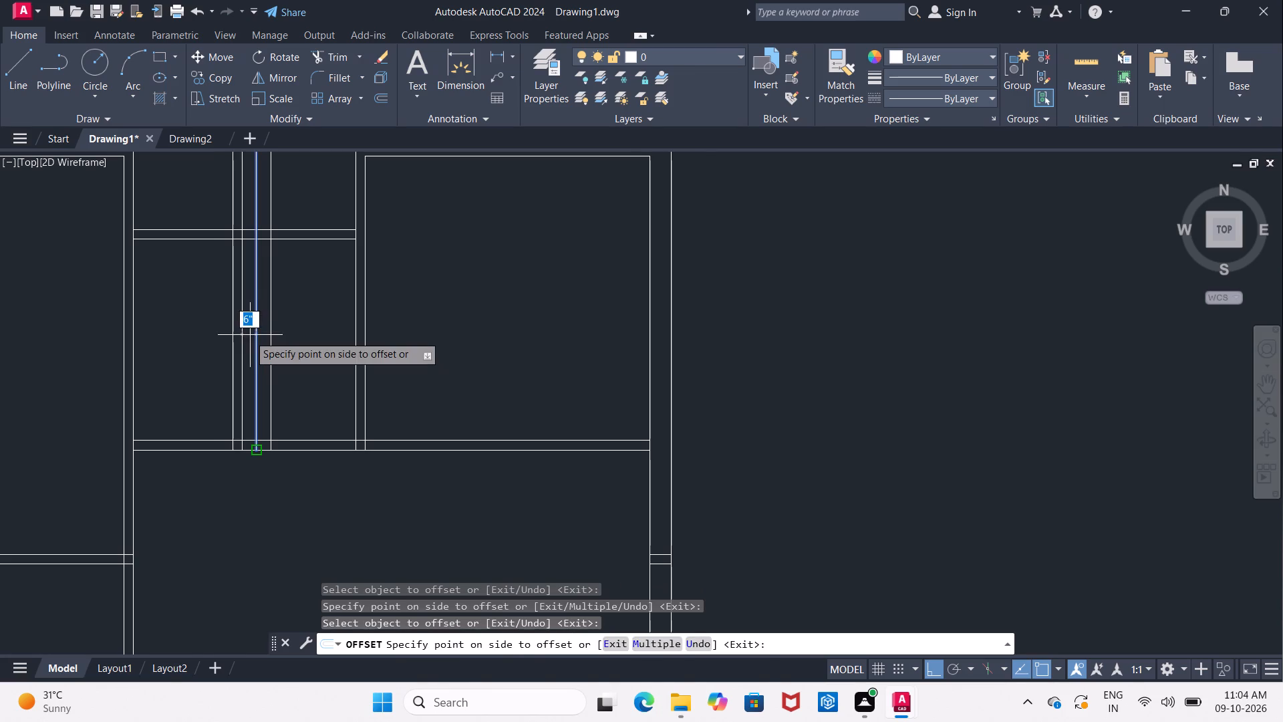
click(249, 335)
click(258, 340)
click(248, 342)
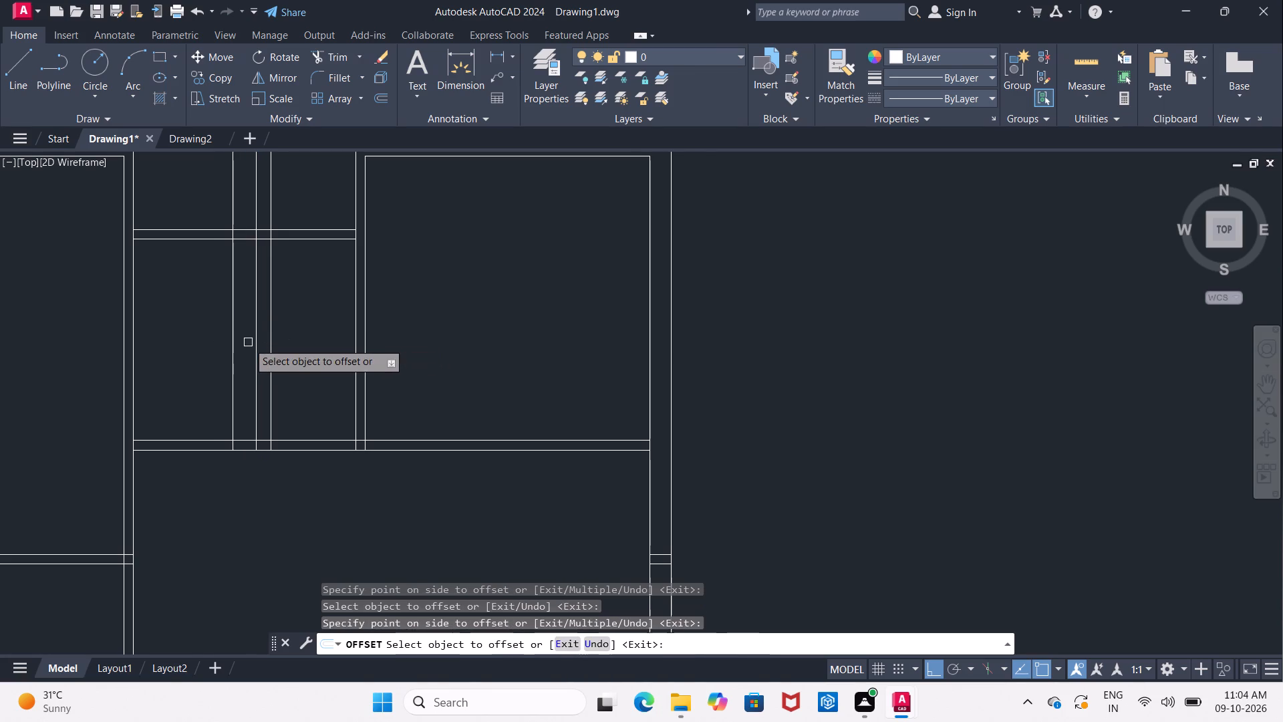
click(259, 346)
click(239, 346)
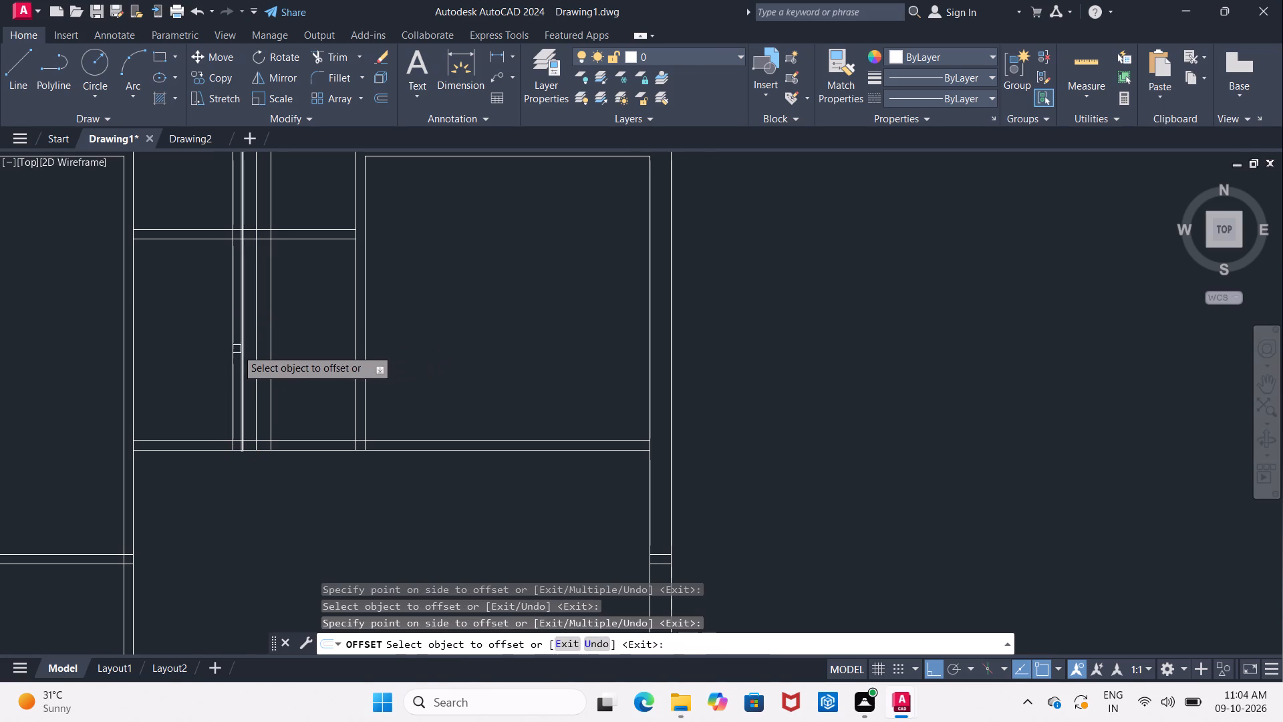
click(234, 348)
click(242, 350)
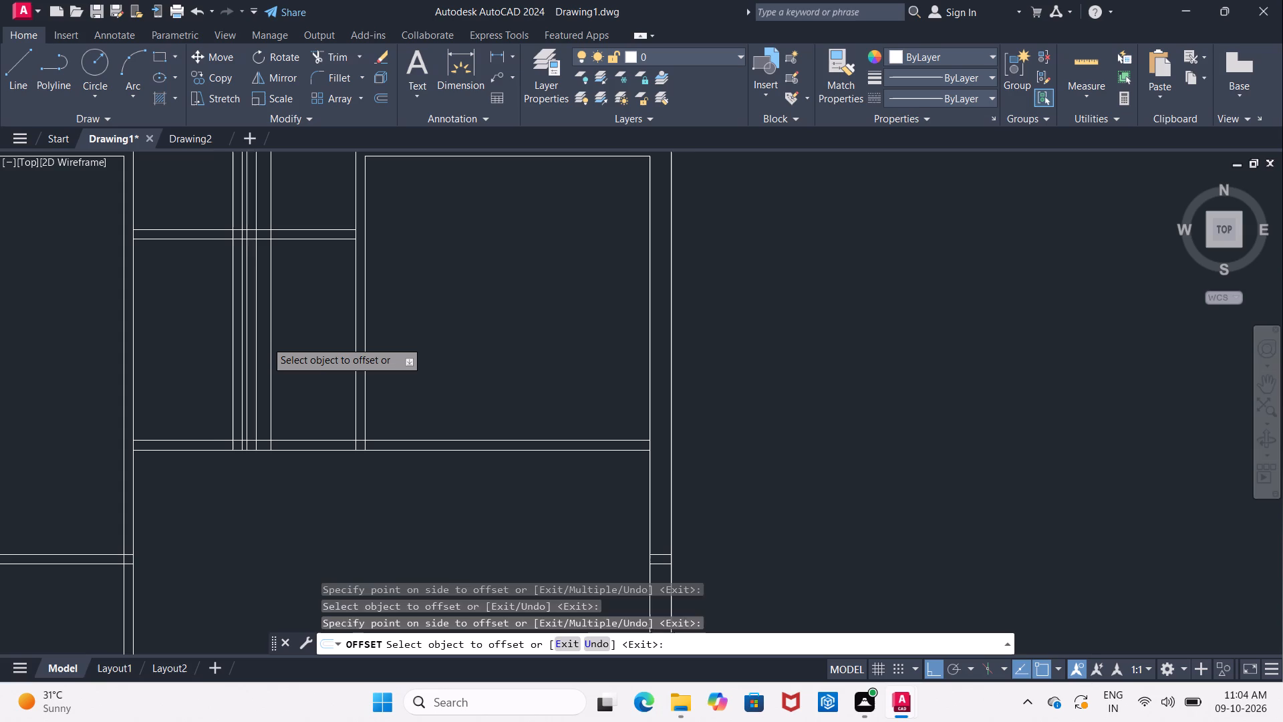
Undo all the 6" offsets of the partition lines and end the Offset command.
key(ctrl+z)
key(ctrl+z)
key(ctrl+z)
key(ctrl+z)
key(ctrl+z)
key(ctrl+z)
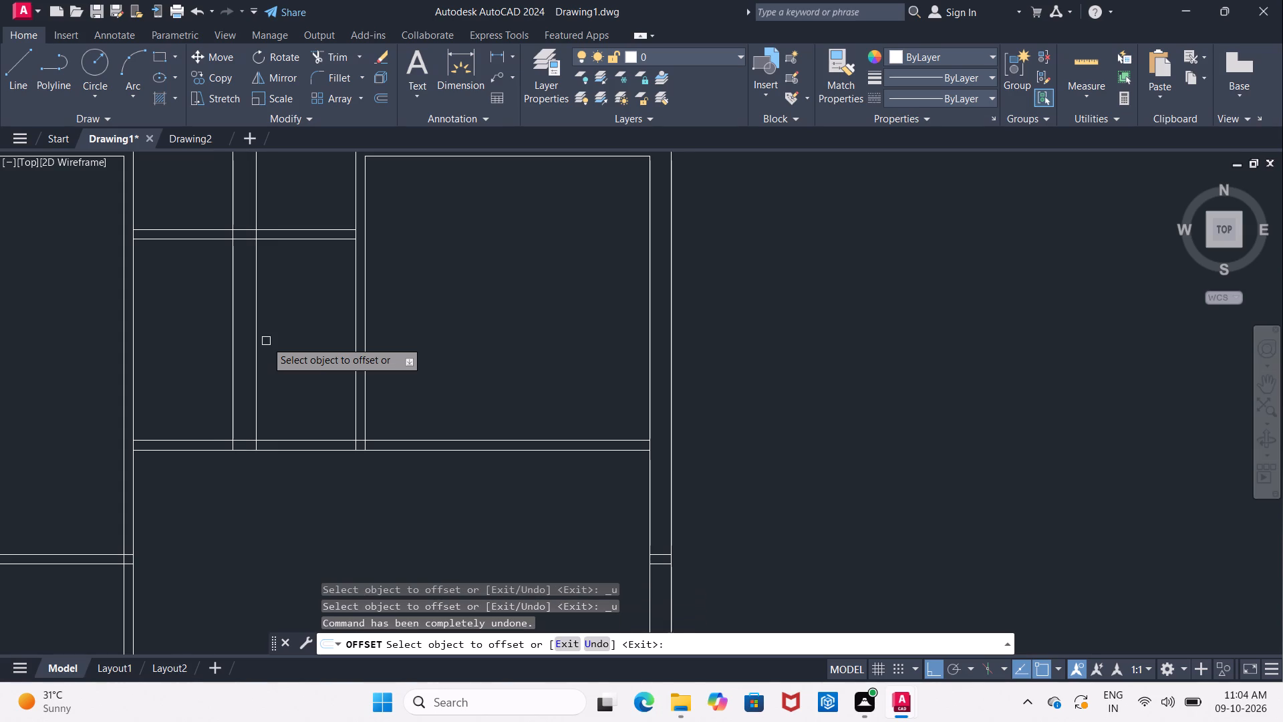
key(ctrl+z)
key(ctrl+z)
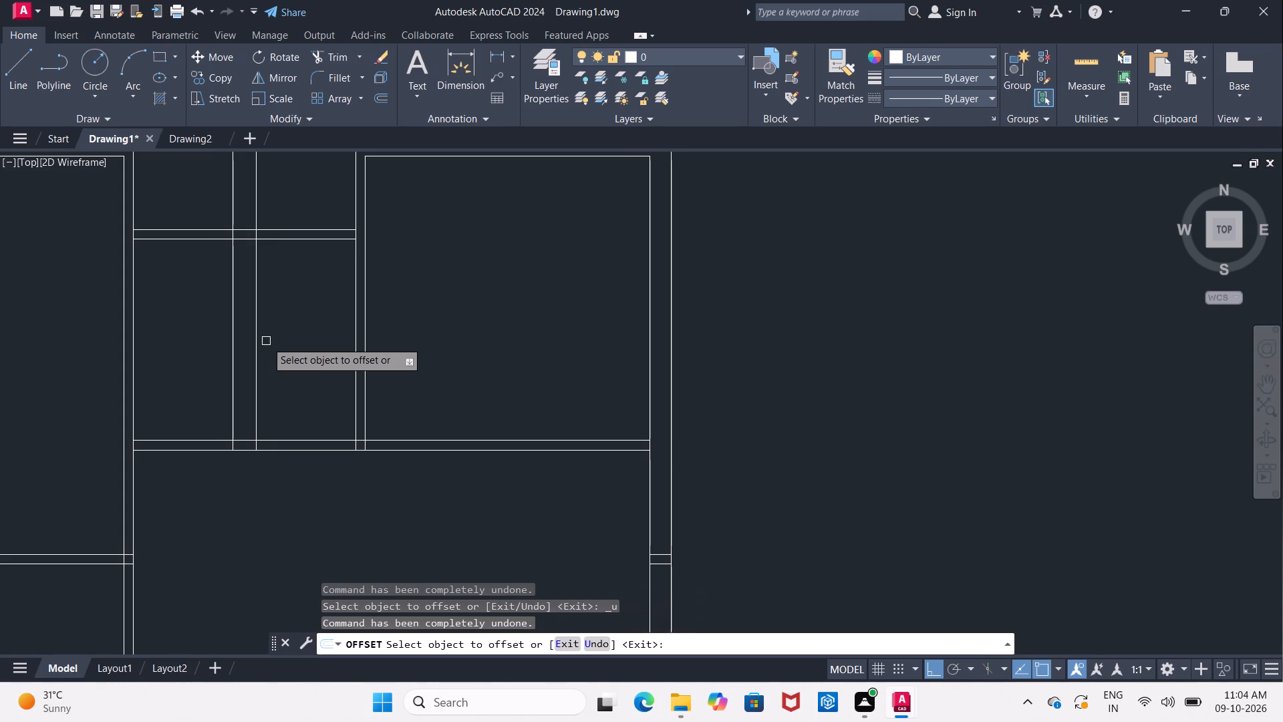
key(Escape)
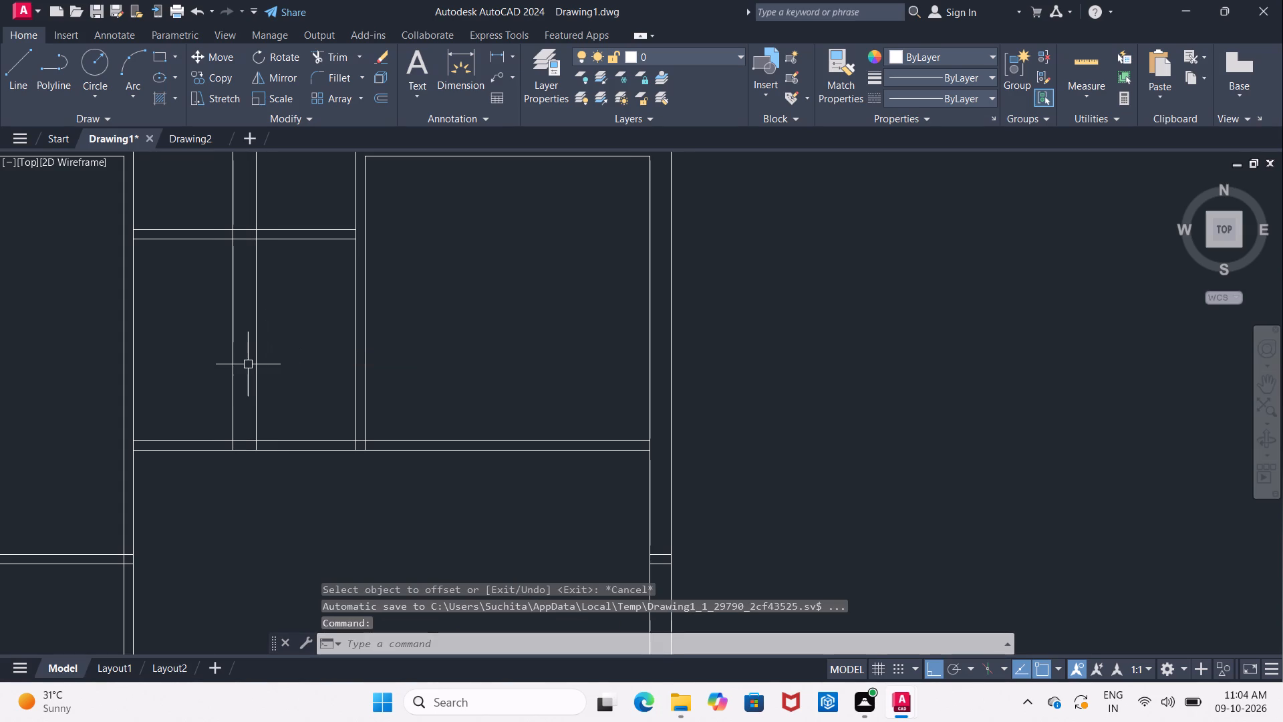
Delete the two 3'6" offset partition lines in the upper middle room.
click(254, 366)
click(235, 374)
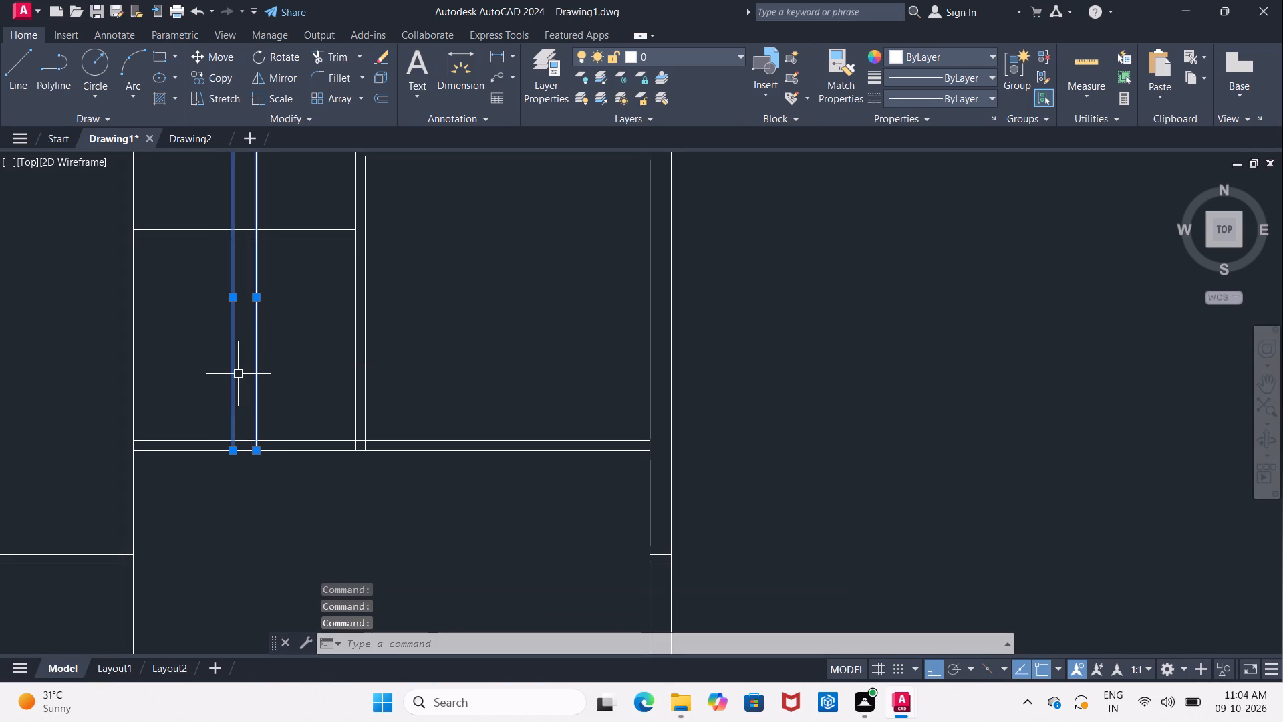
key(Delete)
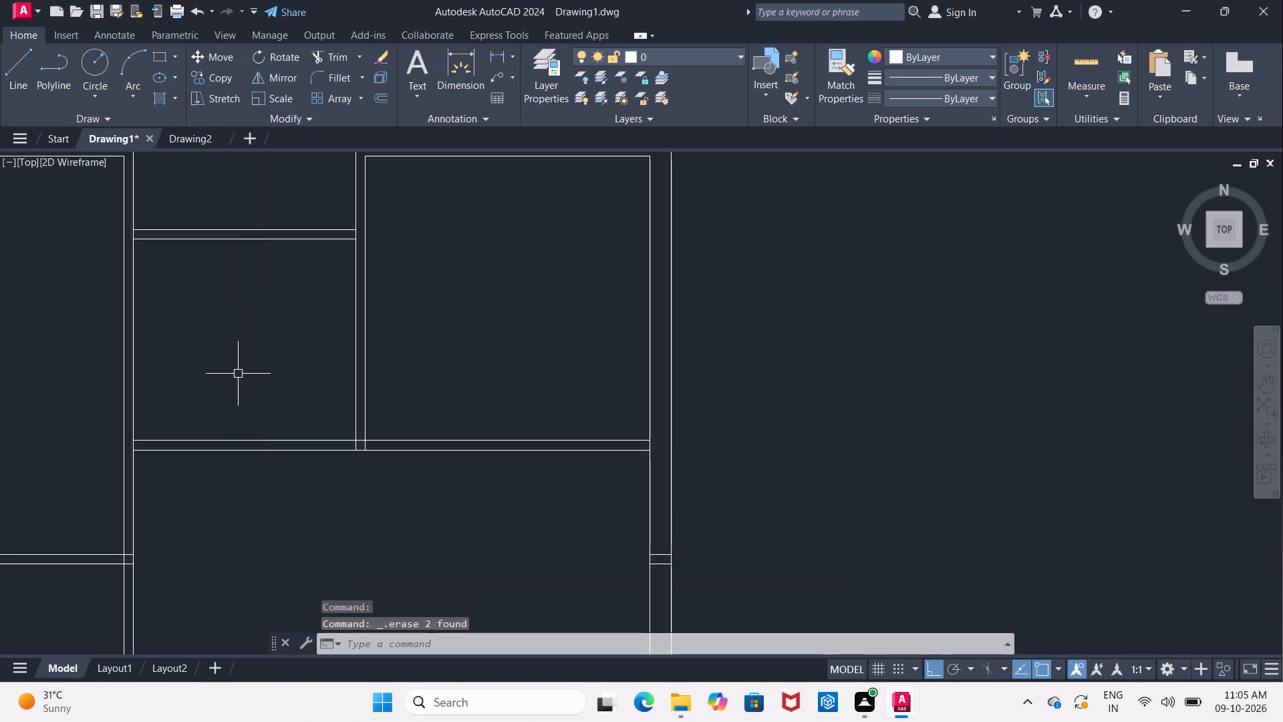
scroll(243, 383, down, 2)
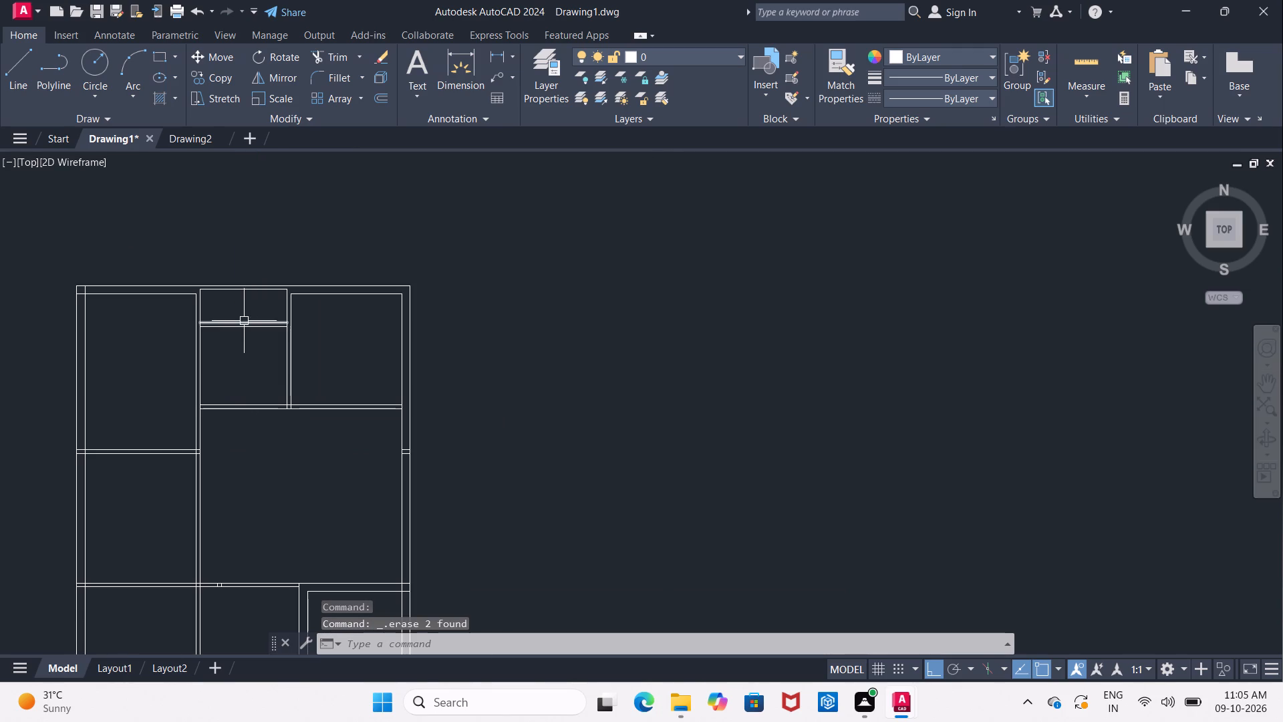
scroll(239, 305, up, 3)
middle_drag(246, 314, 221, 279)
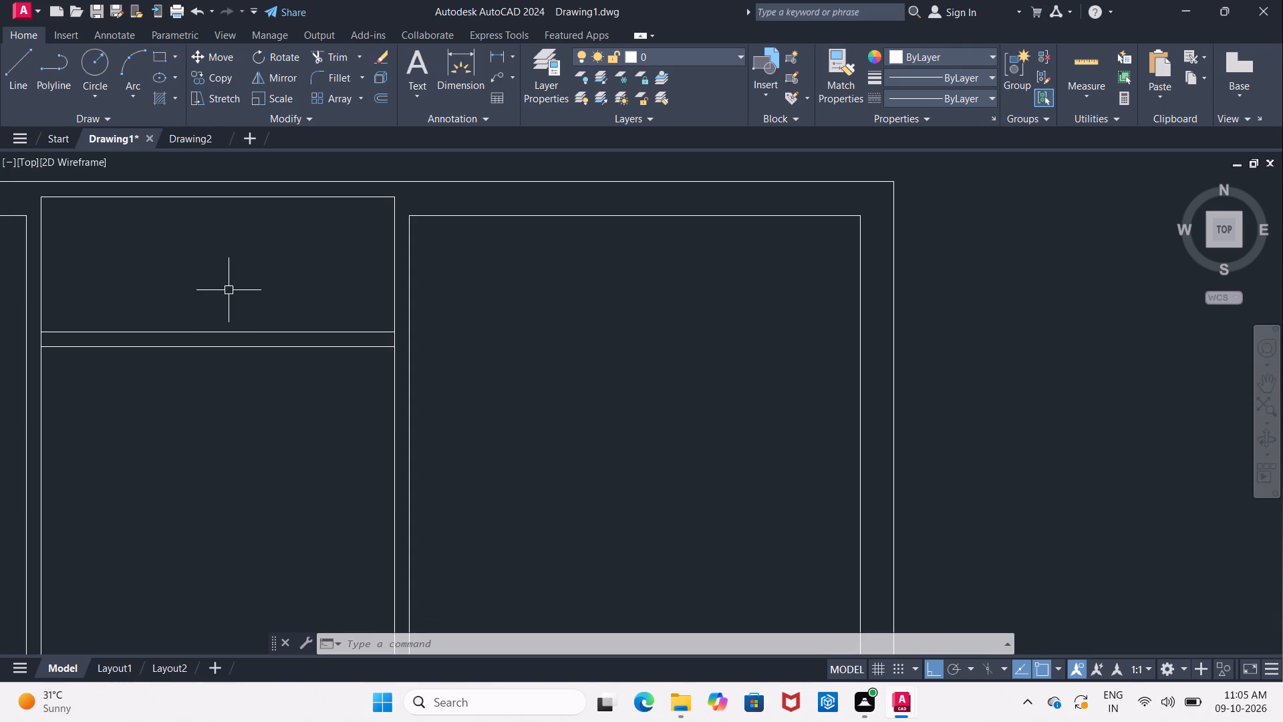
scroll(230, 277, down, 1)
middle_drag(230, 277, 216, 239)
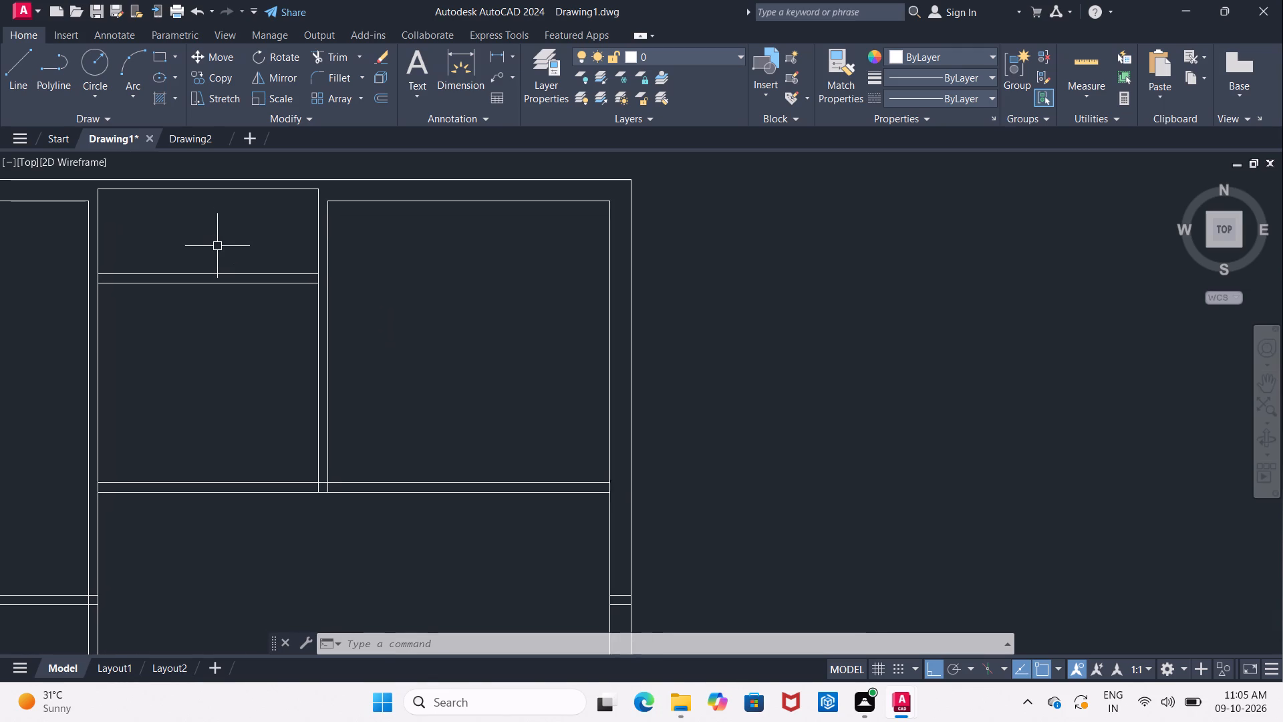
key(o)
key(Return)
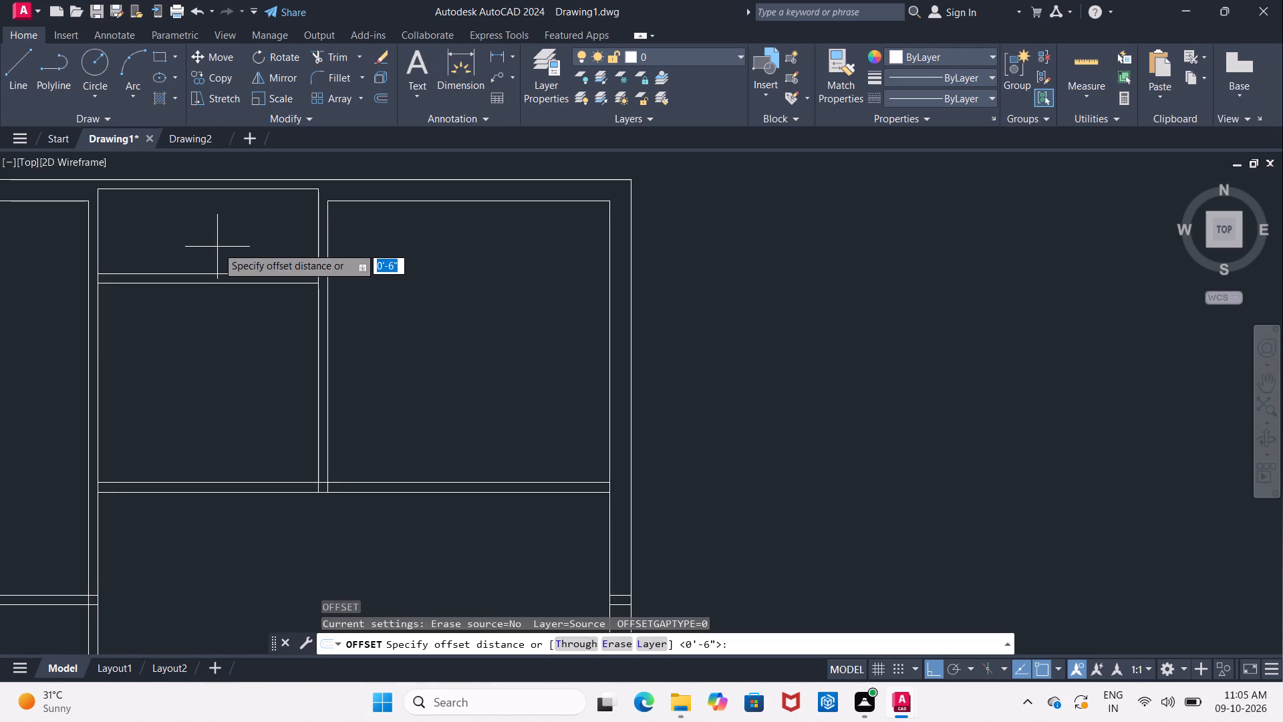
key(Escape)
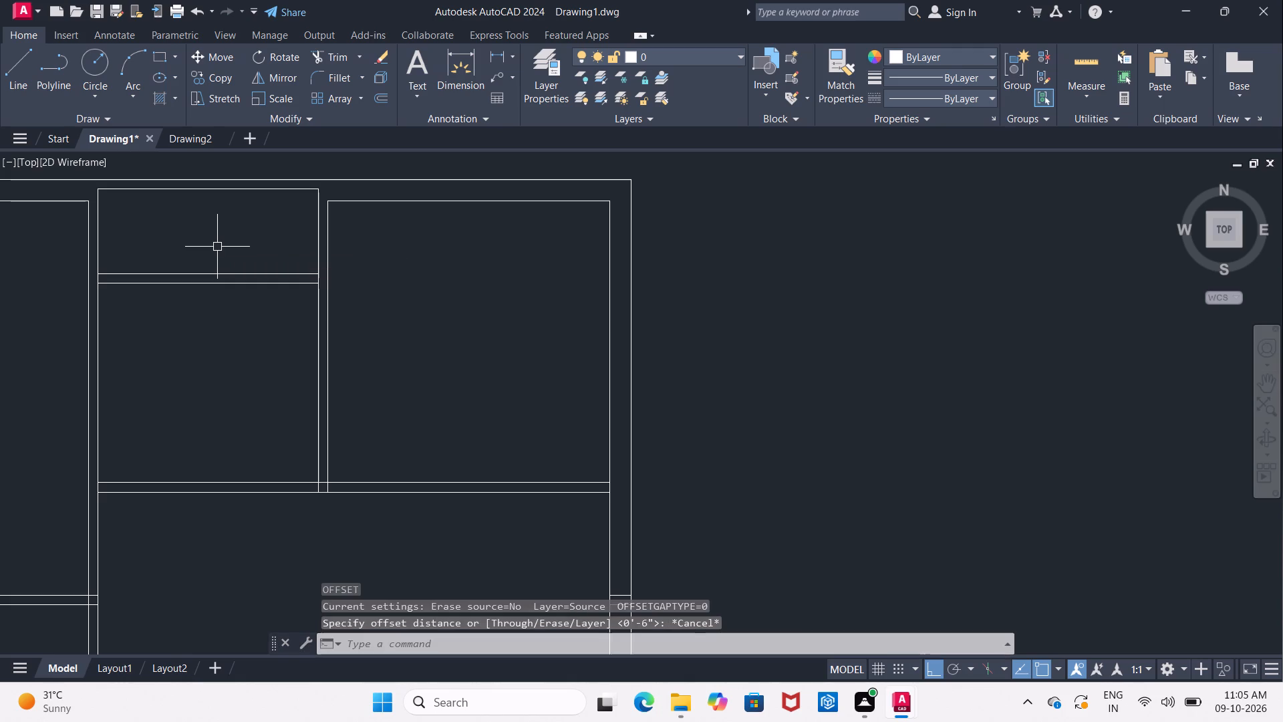
Measure the upper middle room's width with a linear dimension along its horizontal partition, without placing the dimension.
click(491, 53)
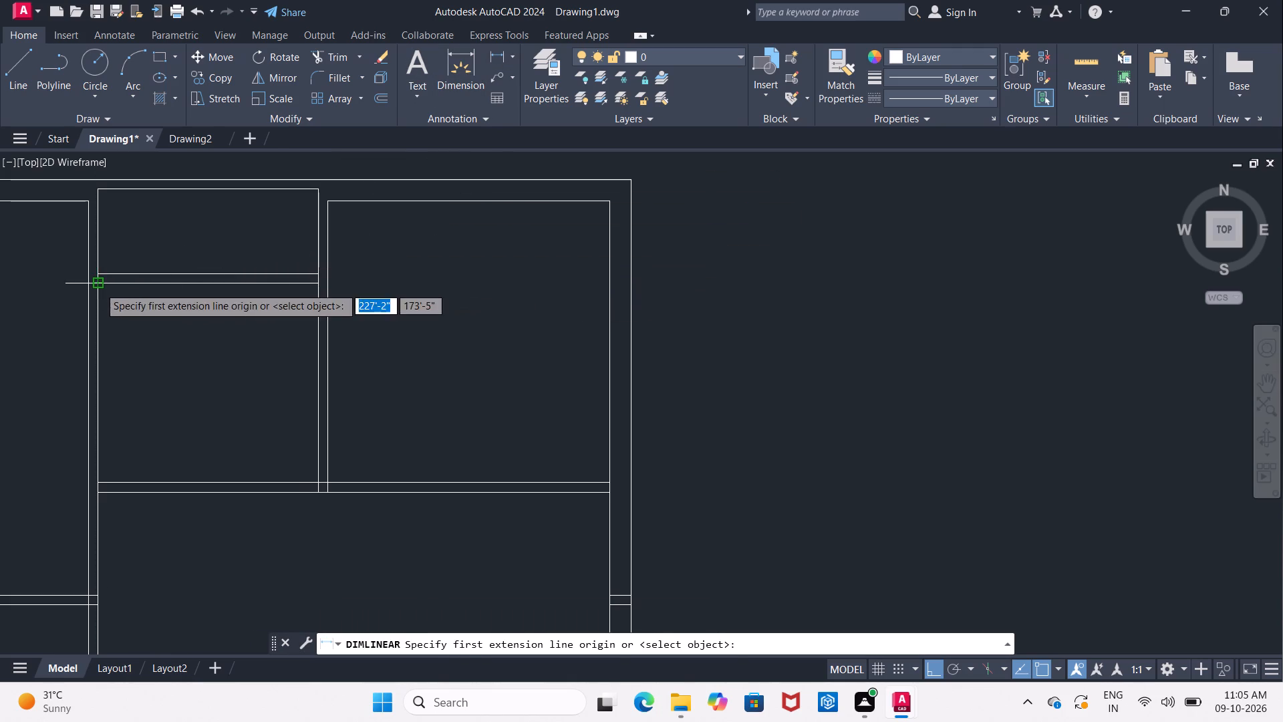
click(99, 287)
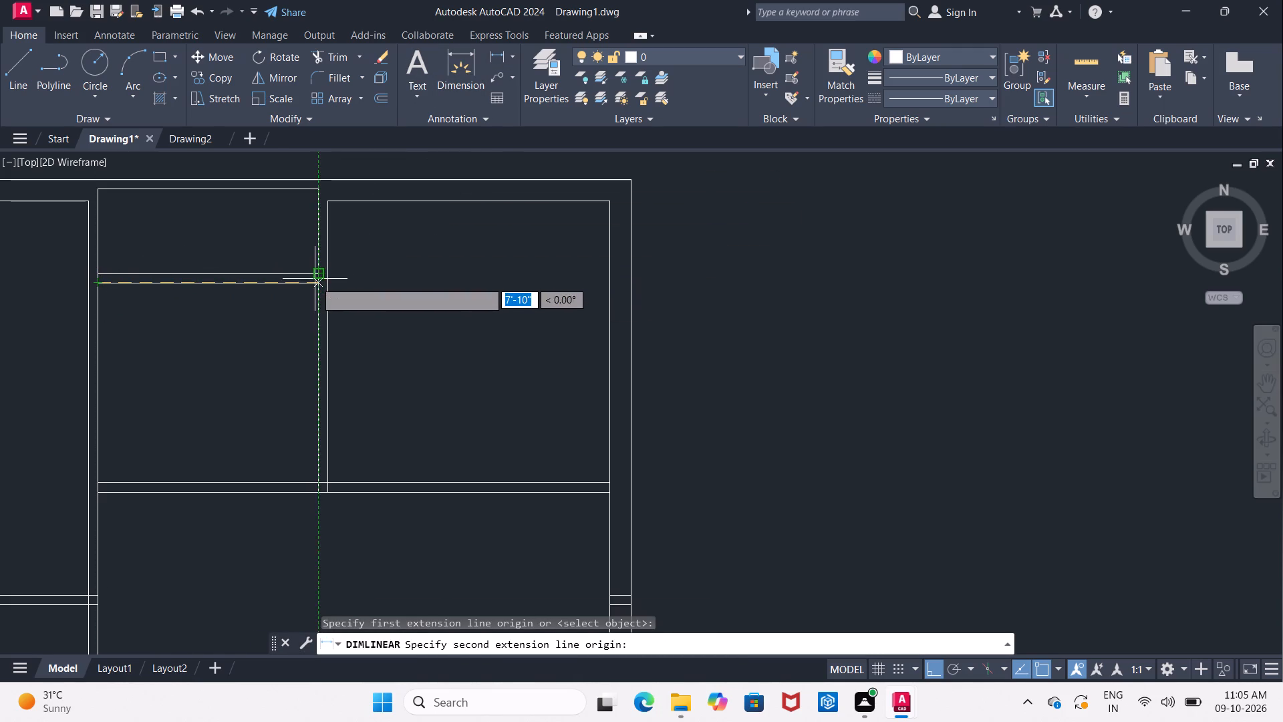
click(315, 283)
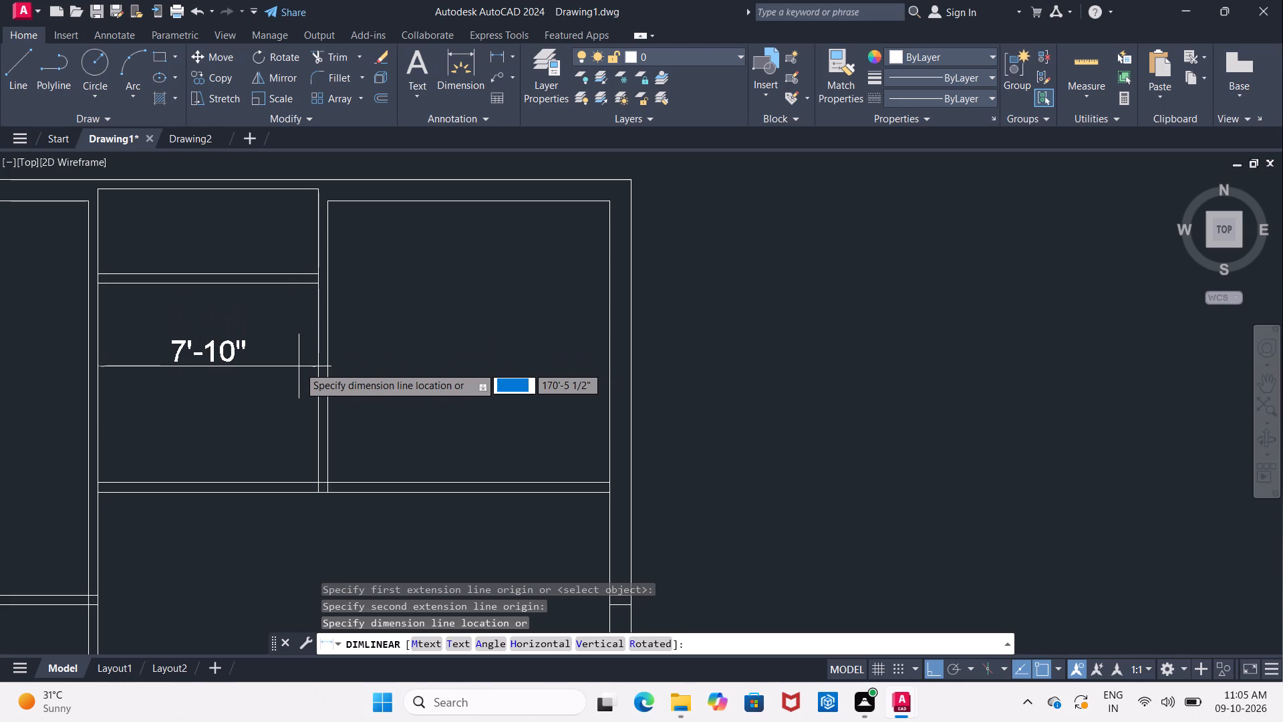
key(Escape)
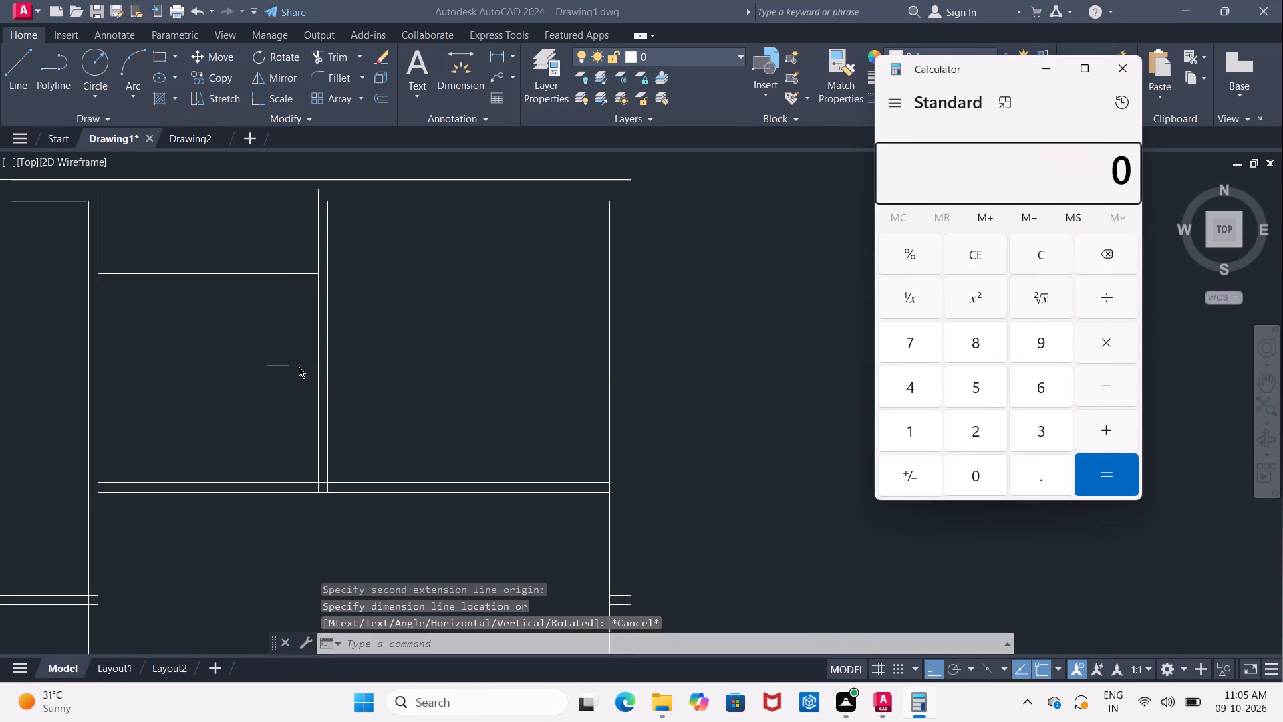
Switch to Calculator, divide 7.10 by 2 to halve the room width, and close it.
key(1)
key(BackSpace)
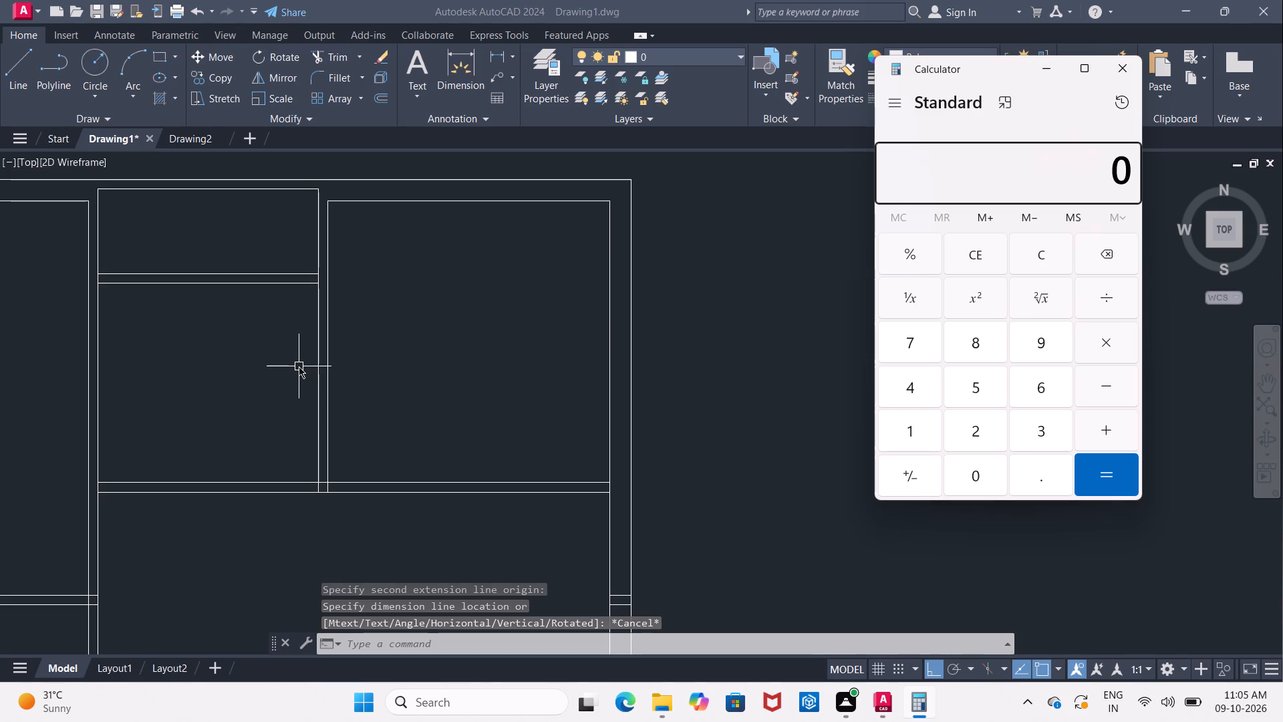
text(7.10)
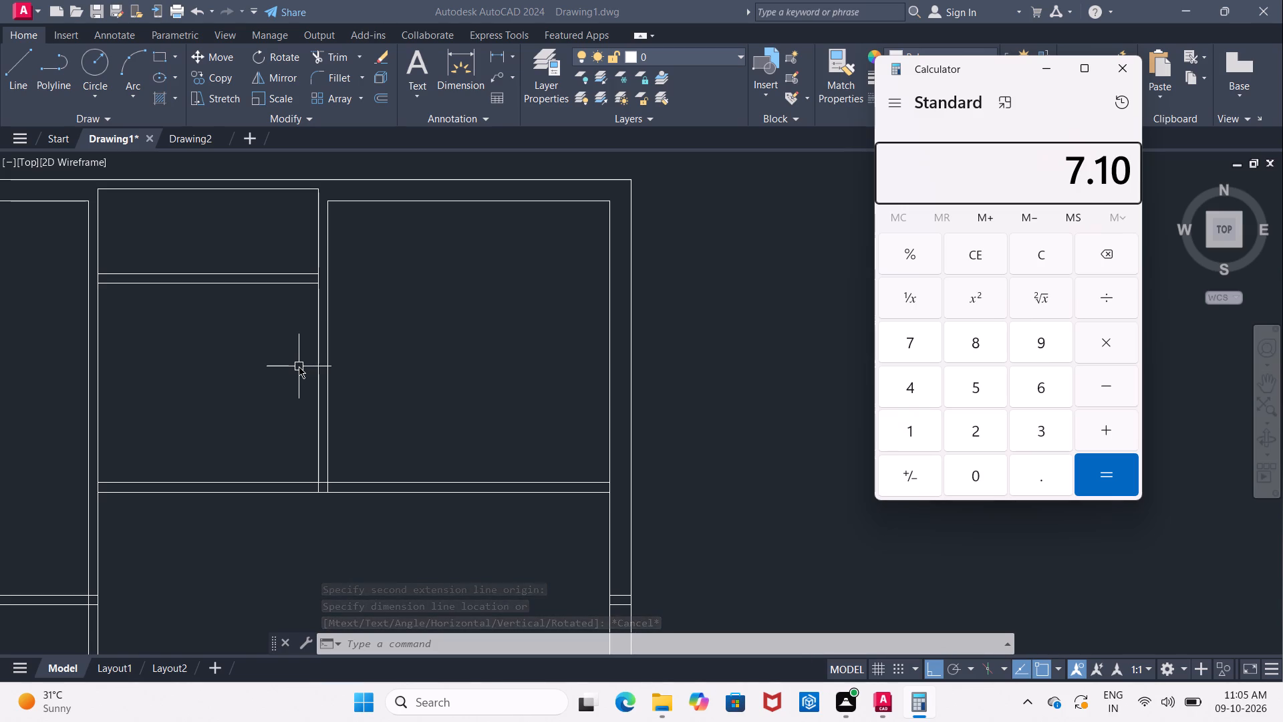
text(/2)
key(Return)
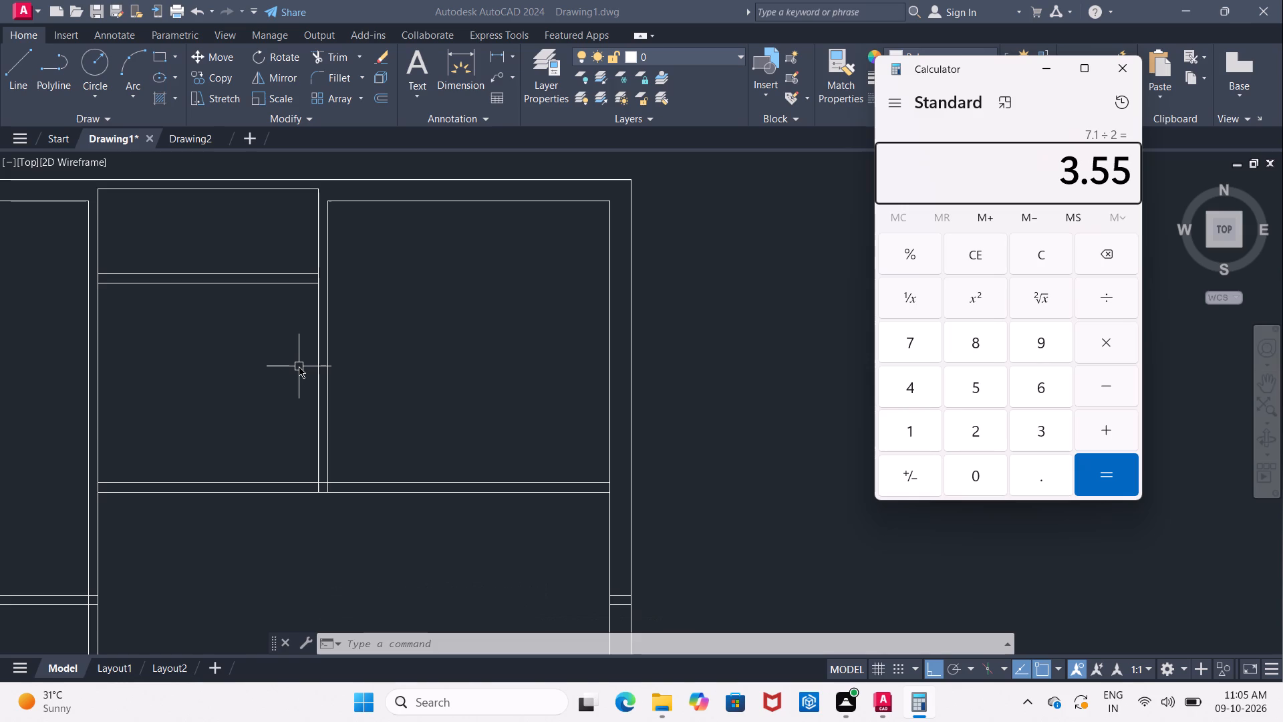
key(BackSpace)
click(1126, 62)
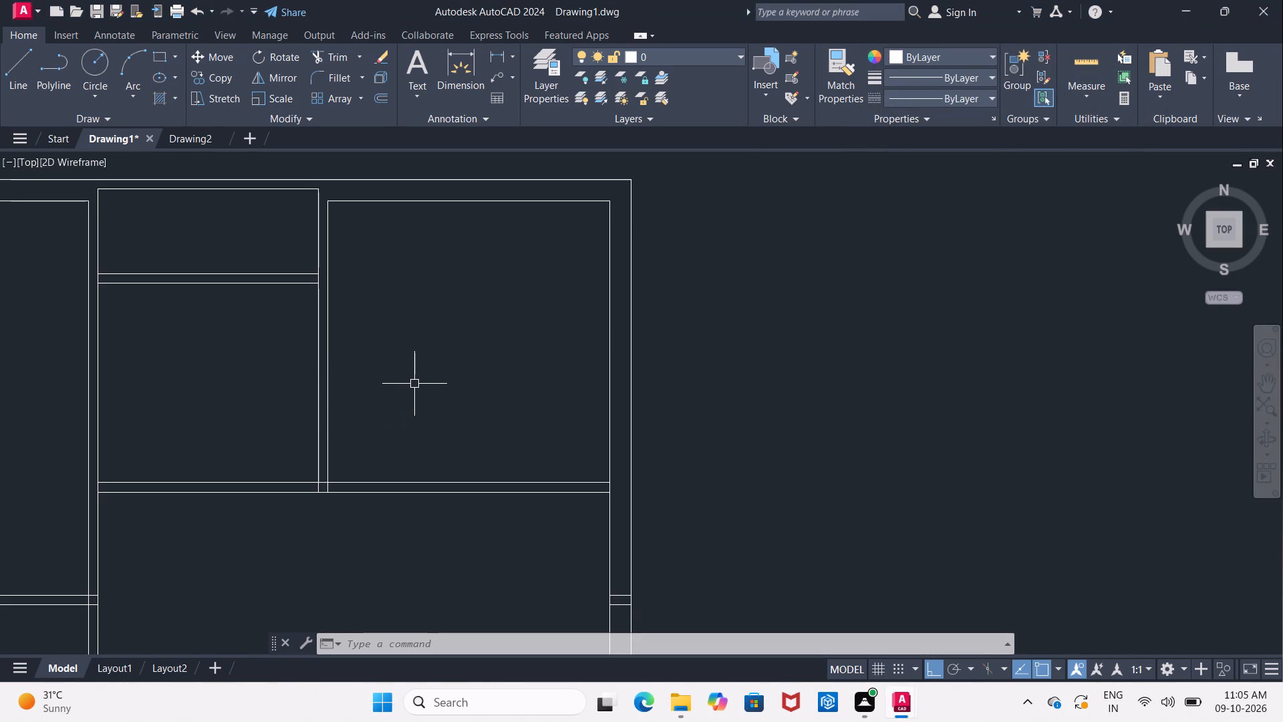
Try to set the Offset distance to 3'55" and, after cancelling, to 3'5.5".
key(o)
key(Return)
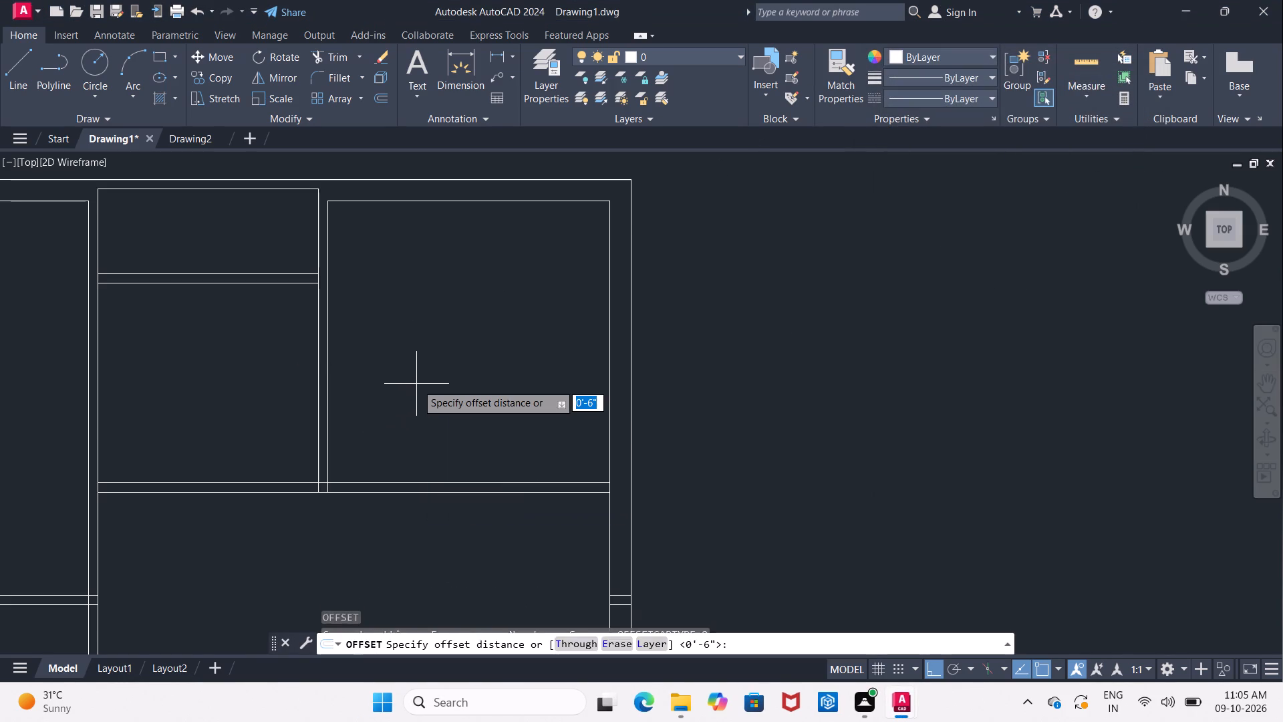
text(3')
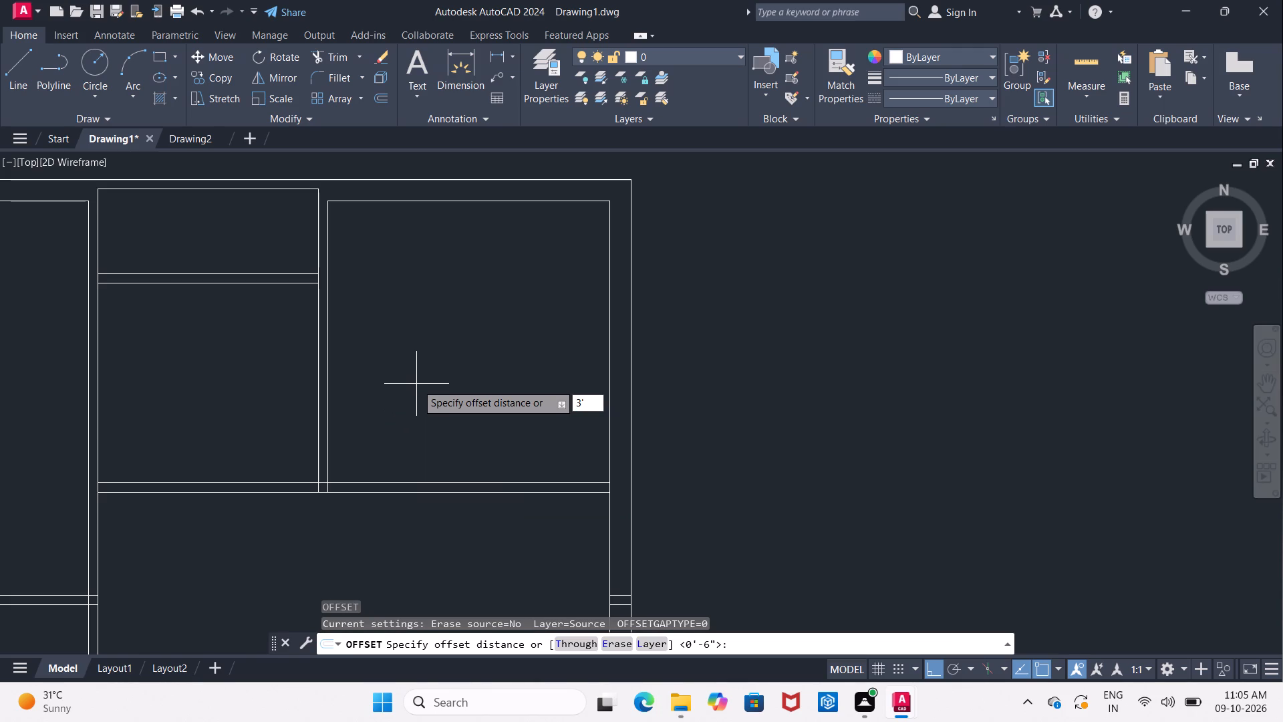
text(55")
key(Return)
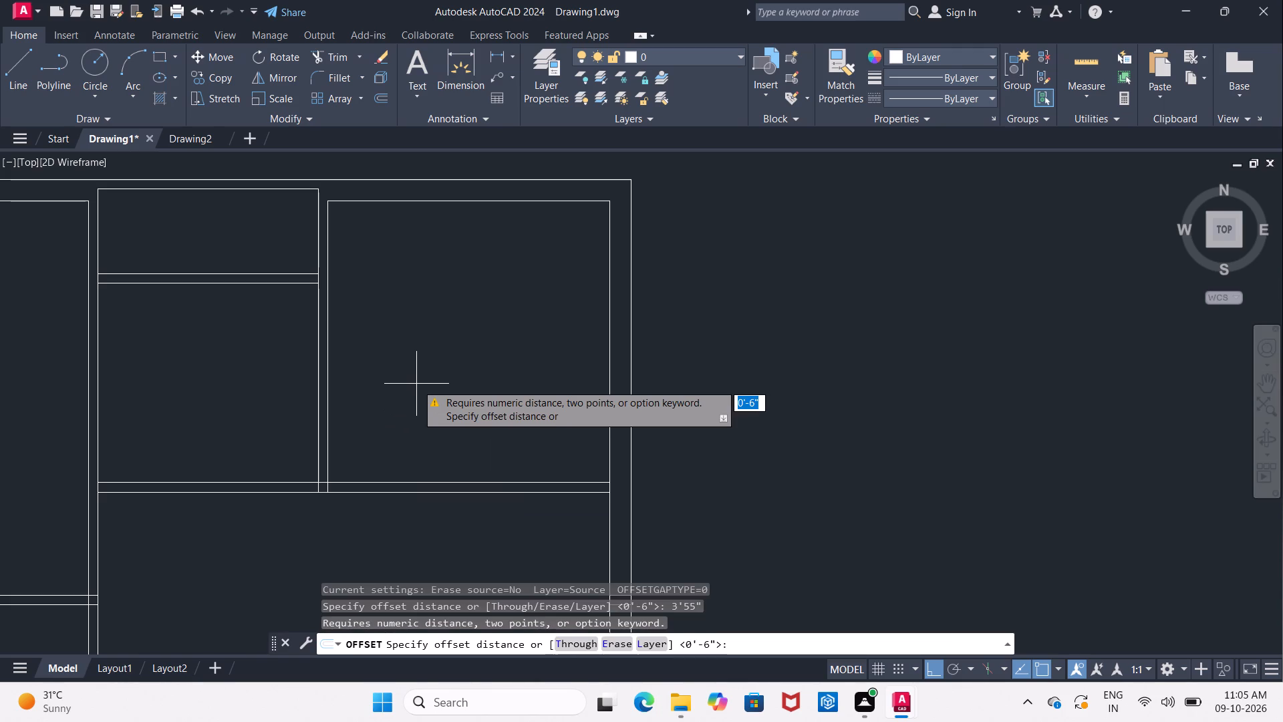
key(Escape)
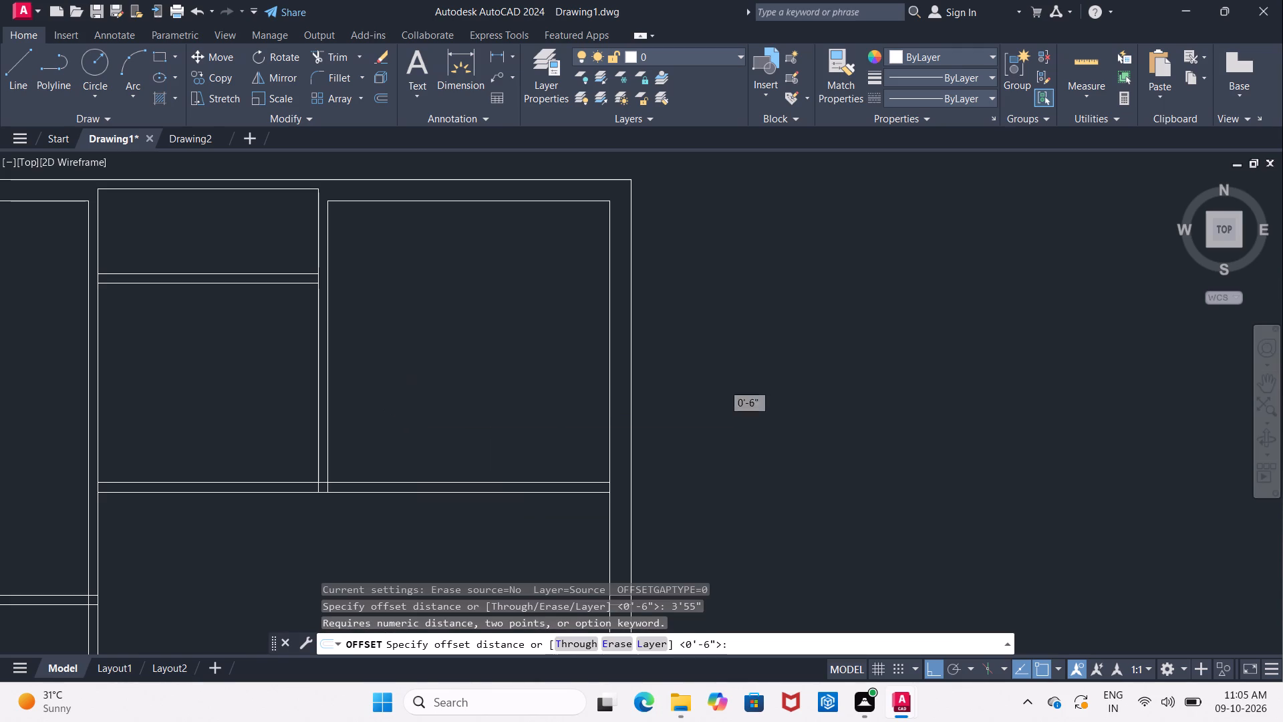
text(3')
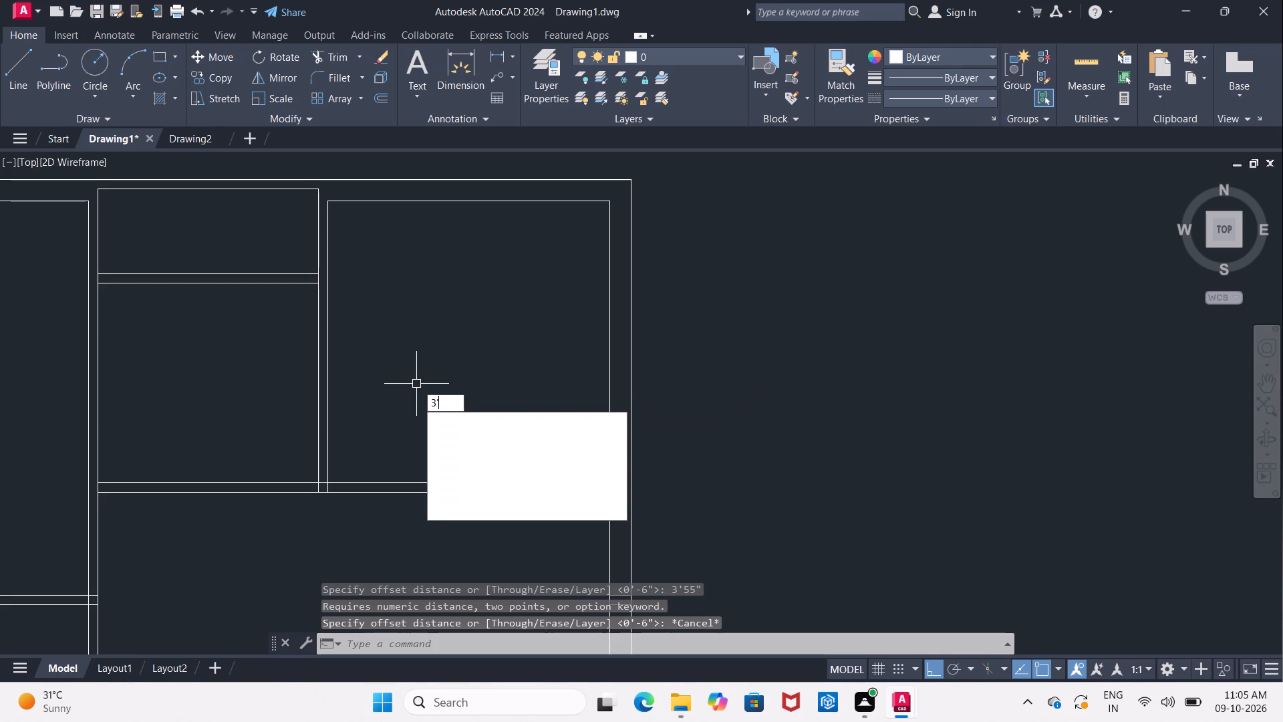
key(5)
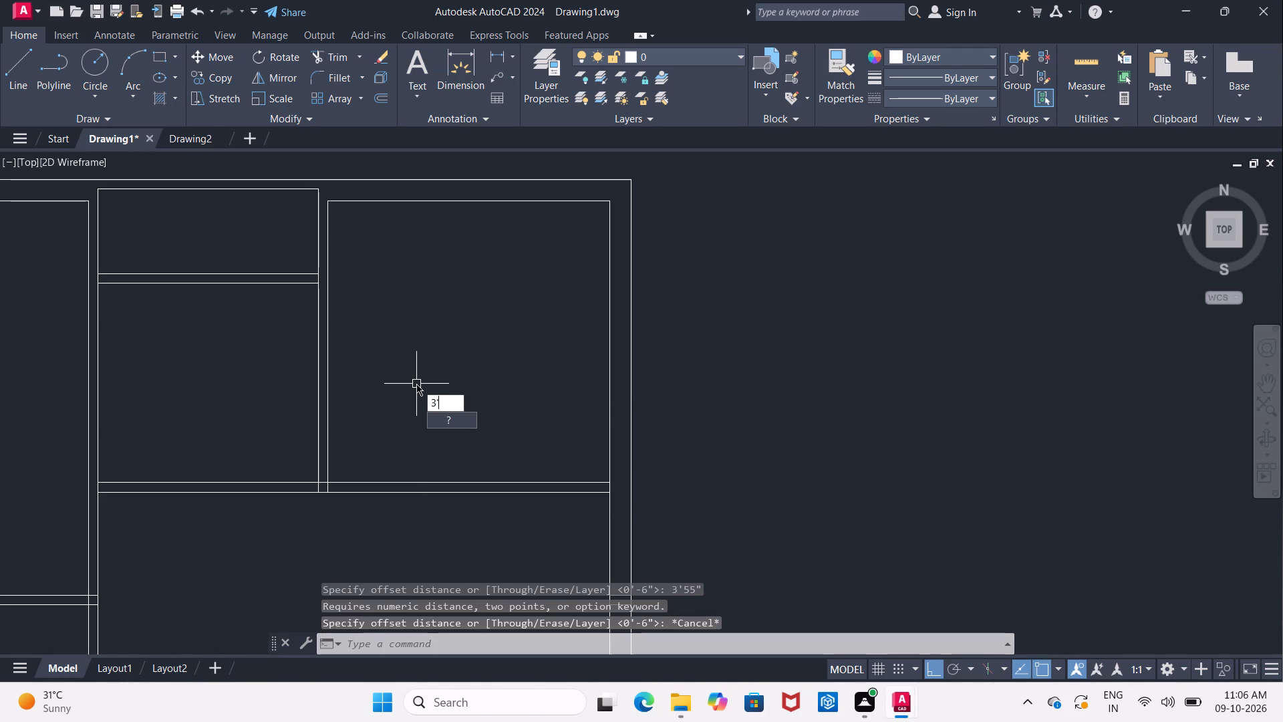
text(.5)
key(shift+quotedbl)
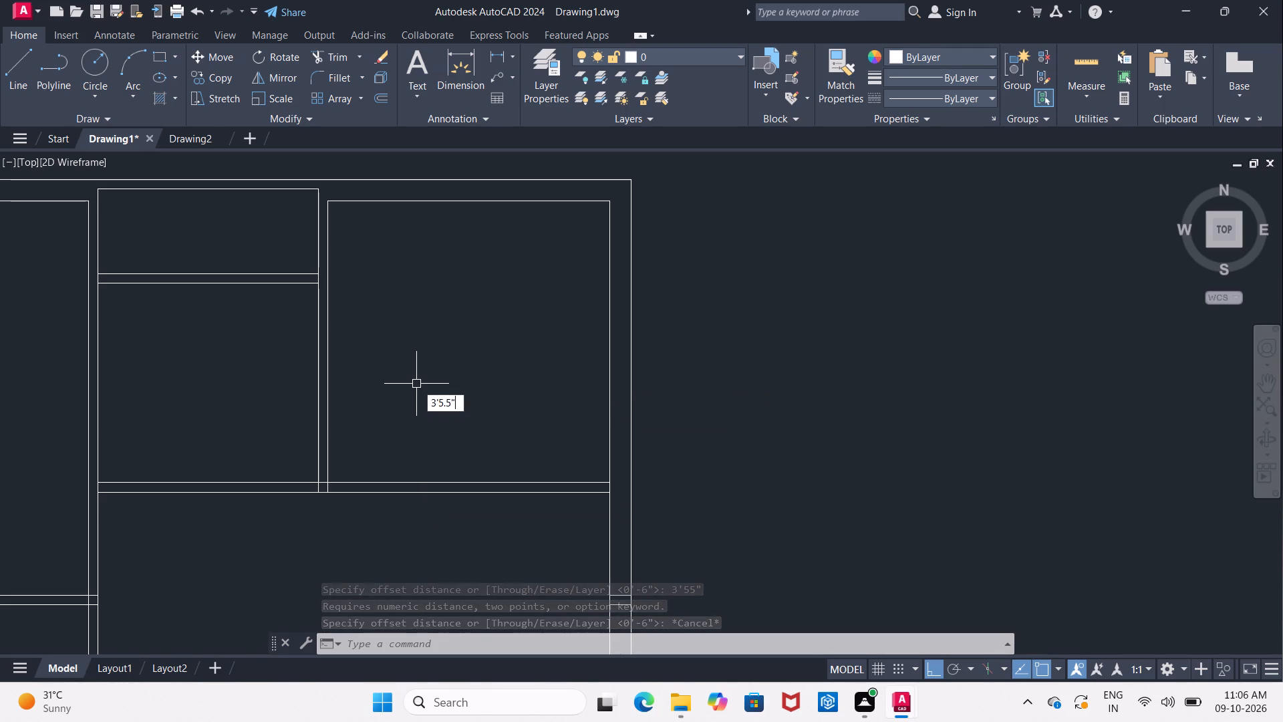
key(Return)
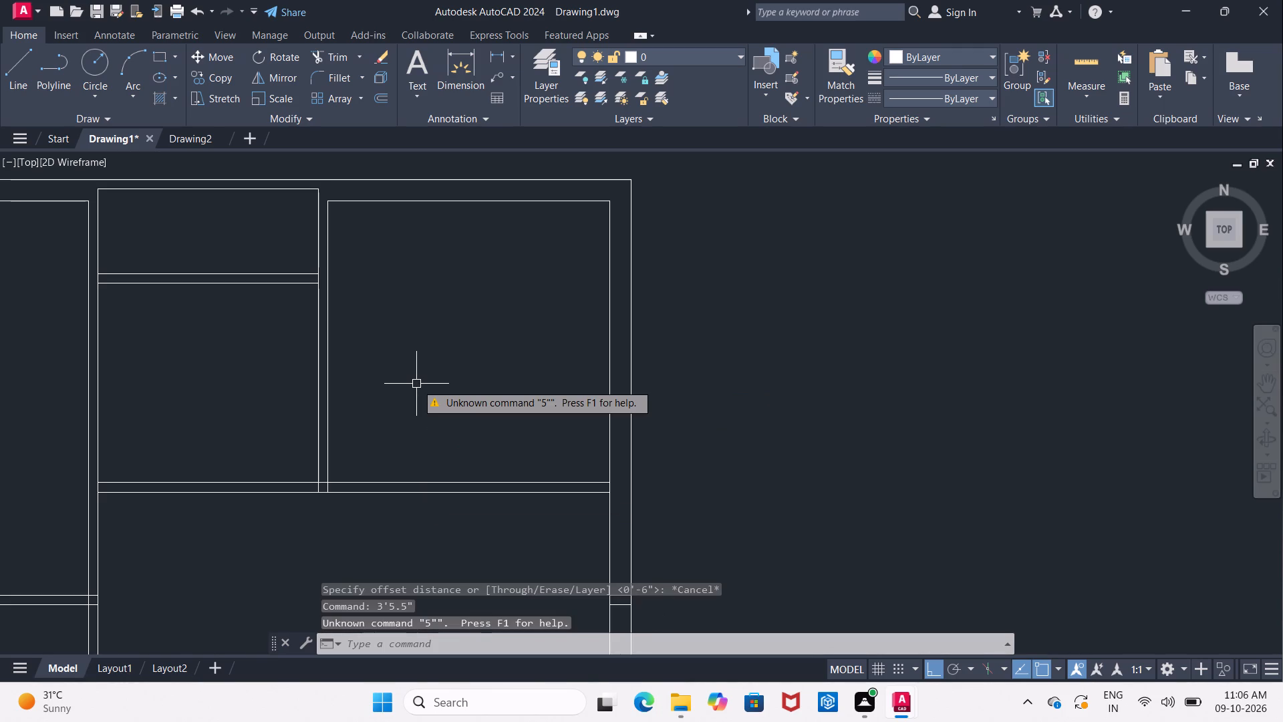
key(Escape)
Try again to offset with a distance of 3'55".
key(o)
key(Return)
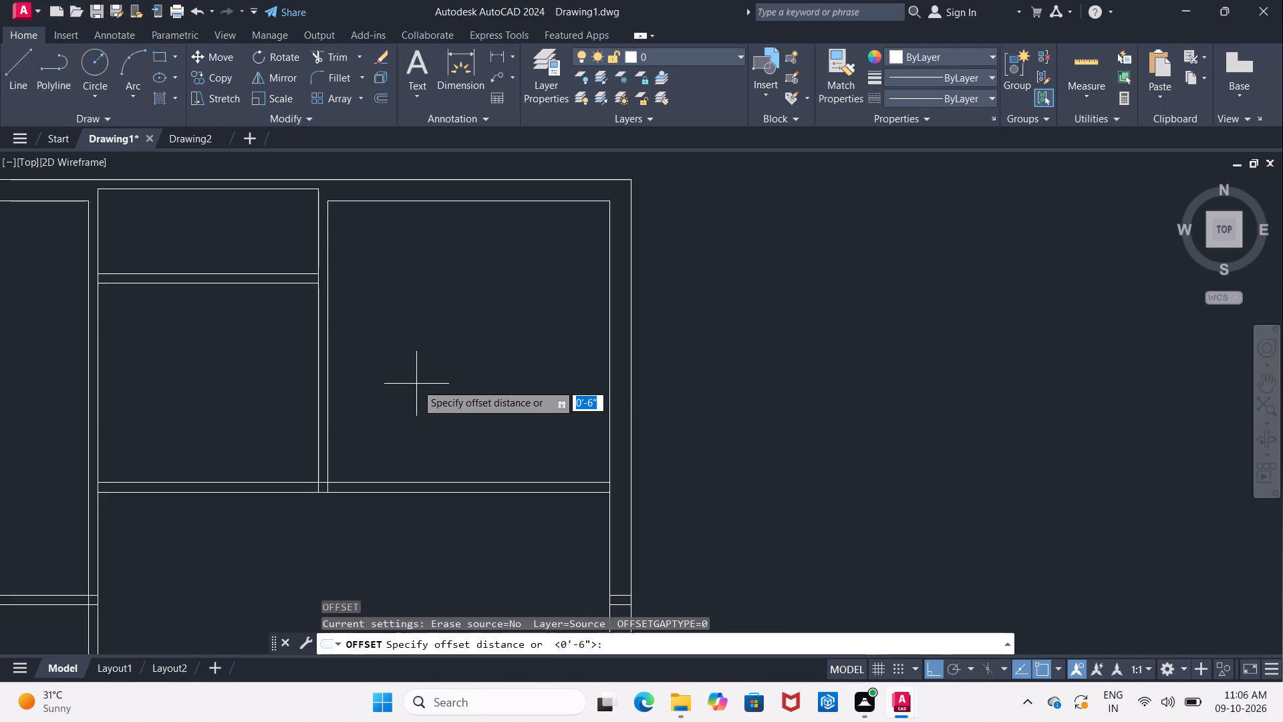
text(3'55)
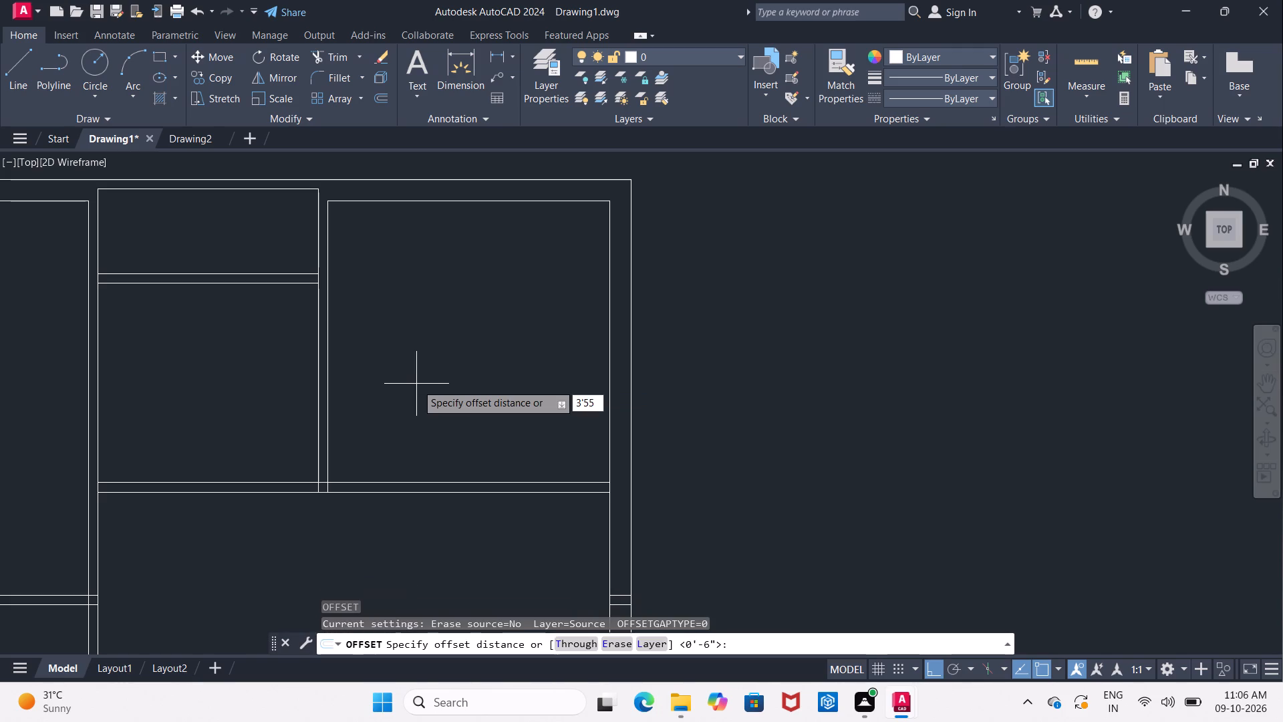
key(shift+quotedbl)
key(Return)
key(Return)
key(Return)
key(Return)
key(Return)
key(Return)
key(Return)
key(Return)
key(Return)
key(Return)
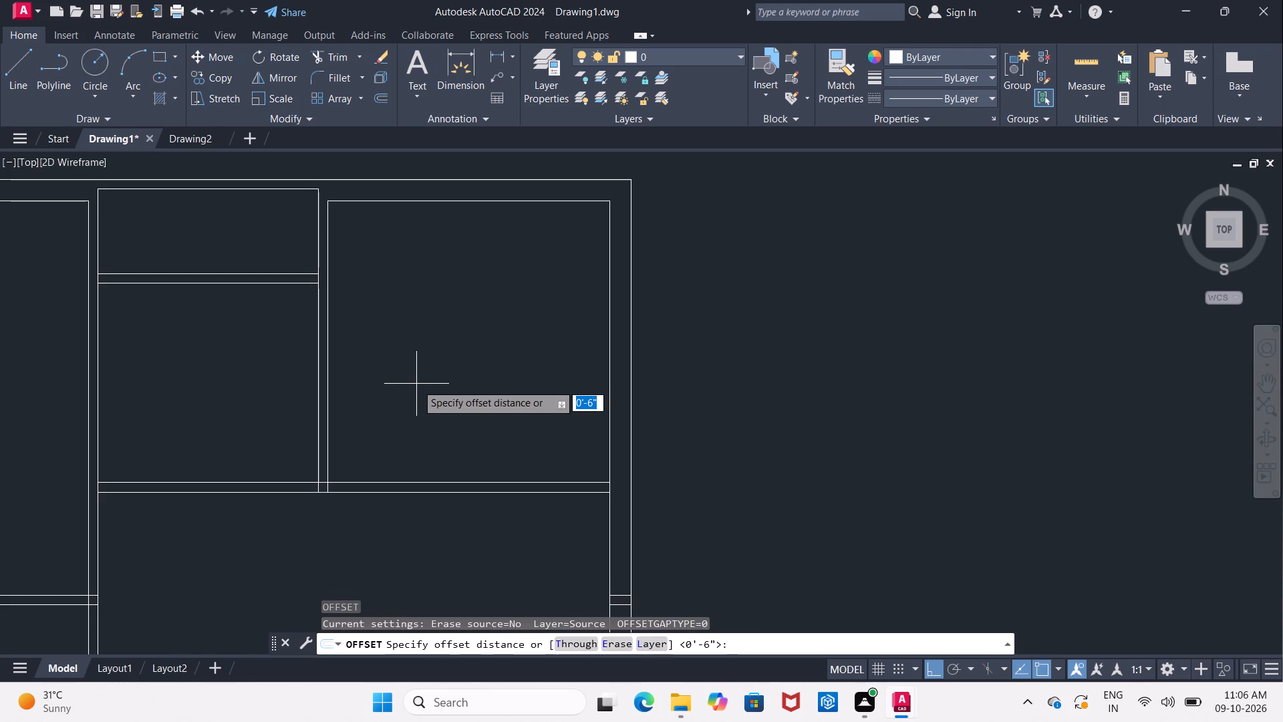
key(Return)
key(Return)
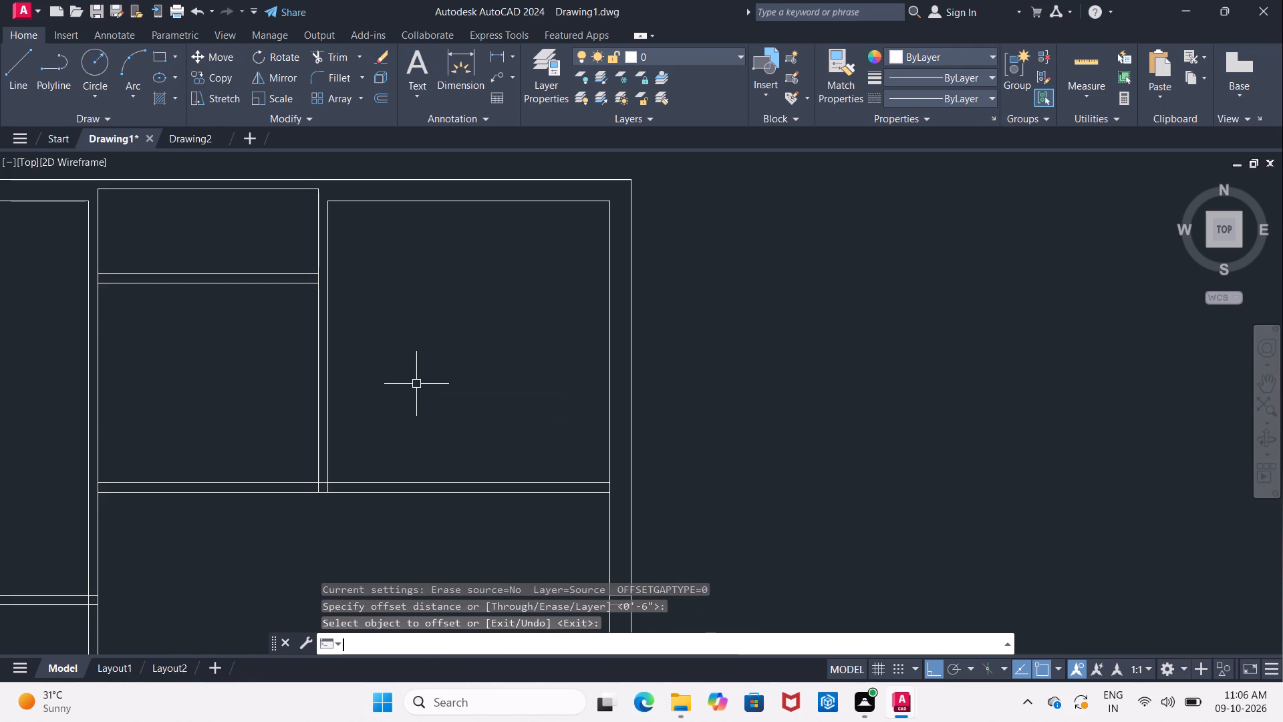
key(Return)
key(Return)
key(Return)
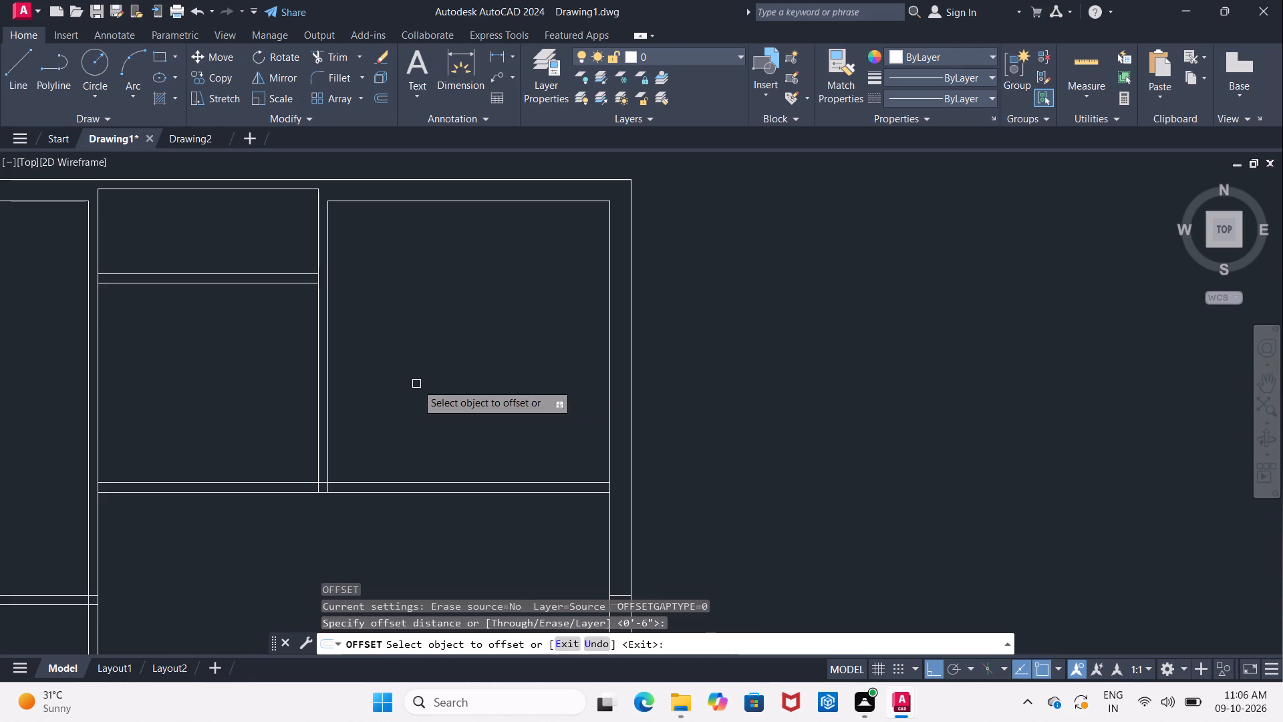
Offset the upper middle room's left wall line 3'6" into the room and end the command.
key(Return)
text(3')
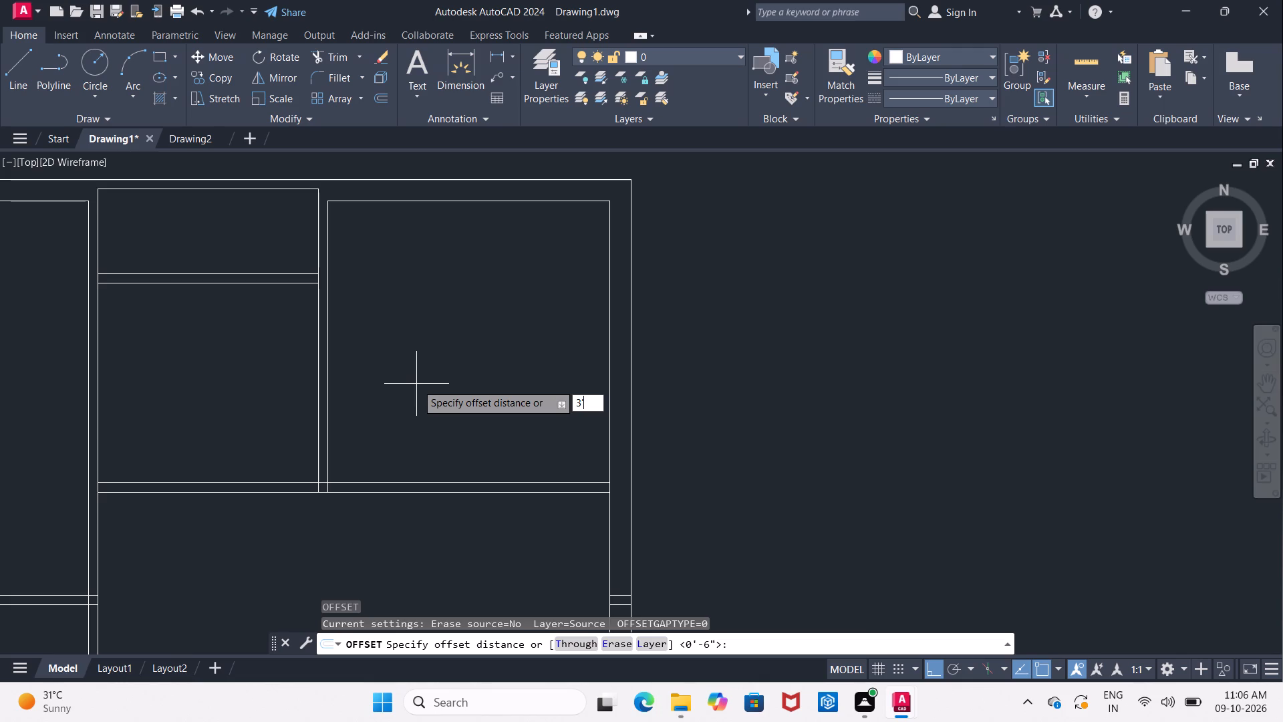
key(6)
key(shift+quotedbl)
key(Return)
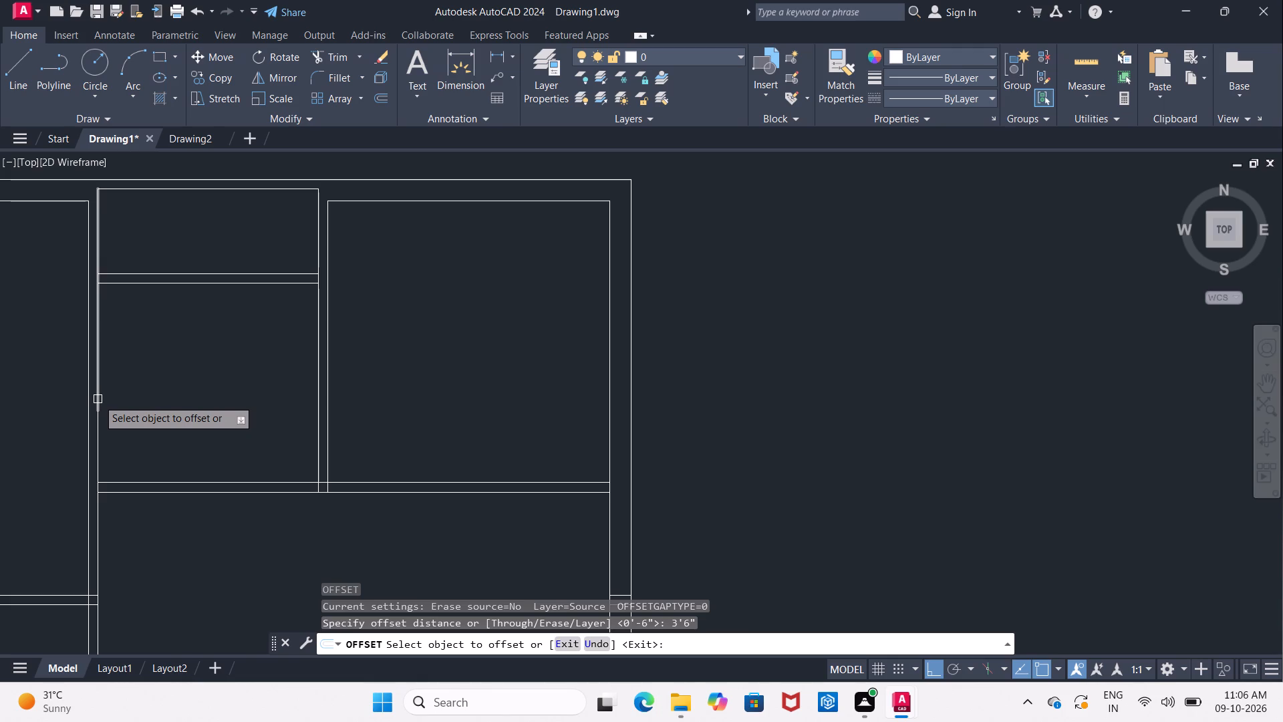
click(98, 399)
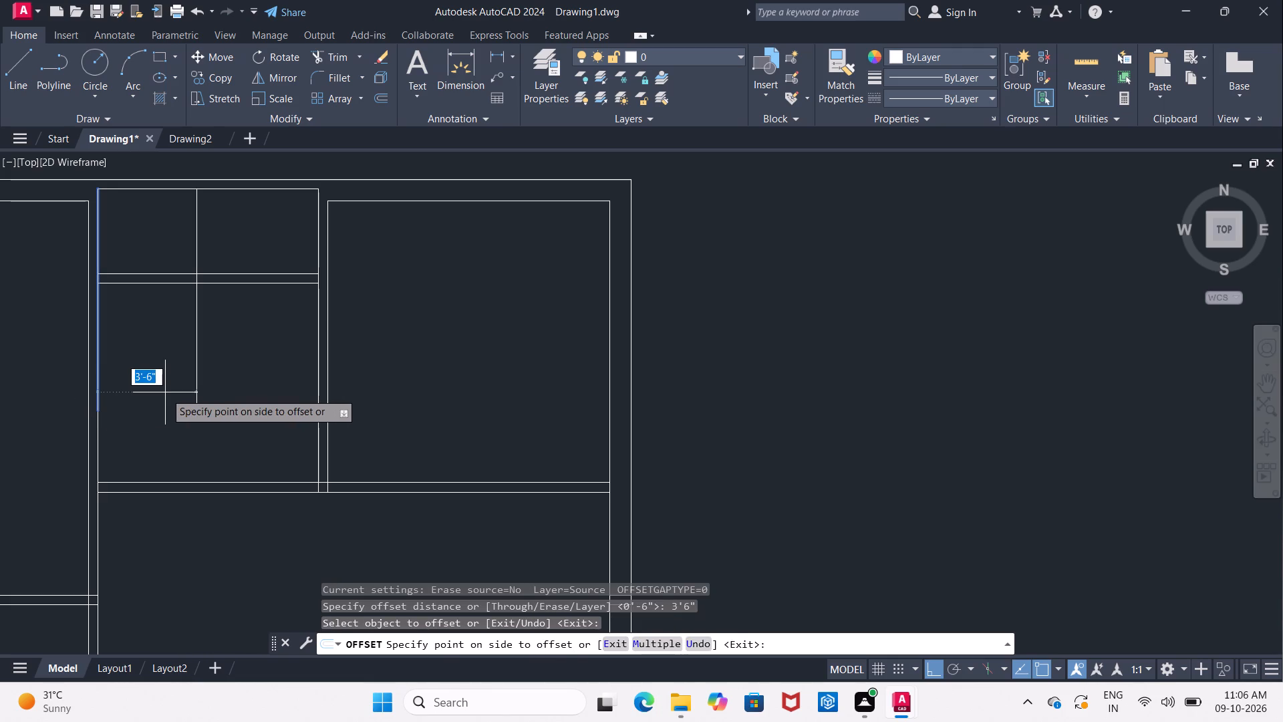
click(165, 392)
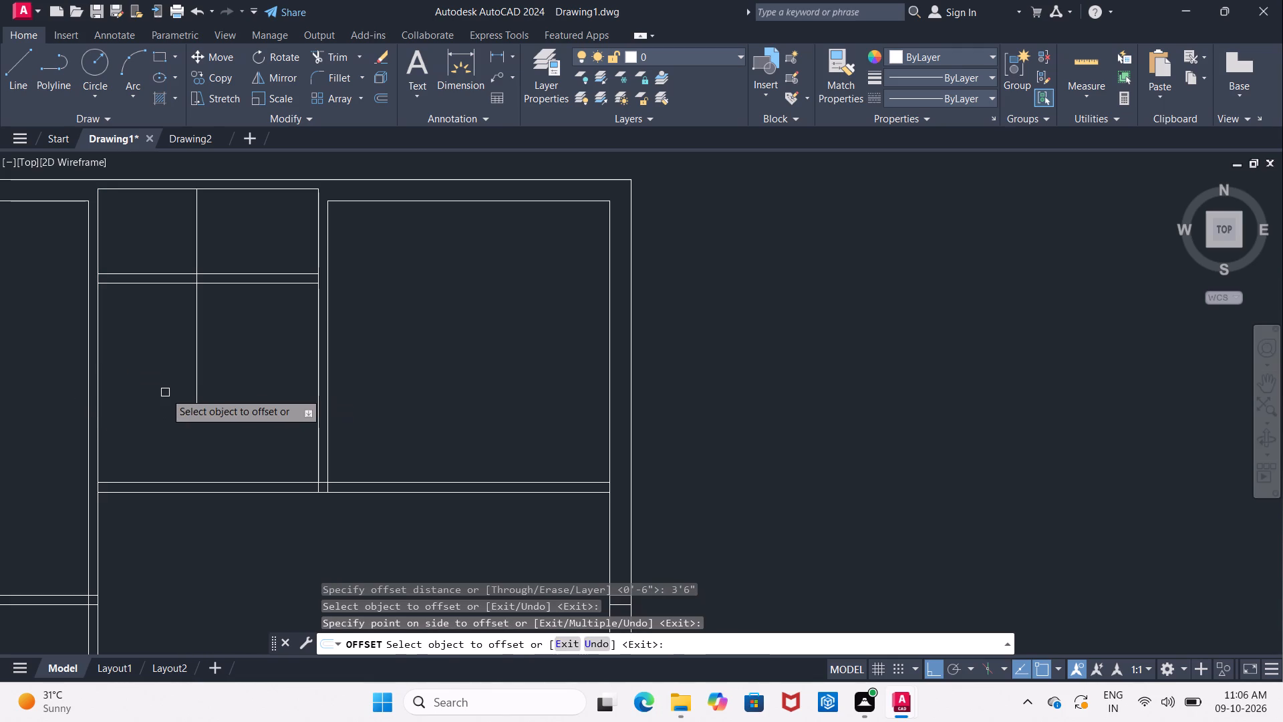
key(Return)
Offset the new vertical partition line in the upper middle room 6" to its right.
key(Return)
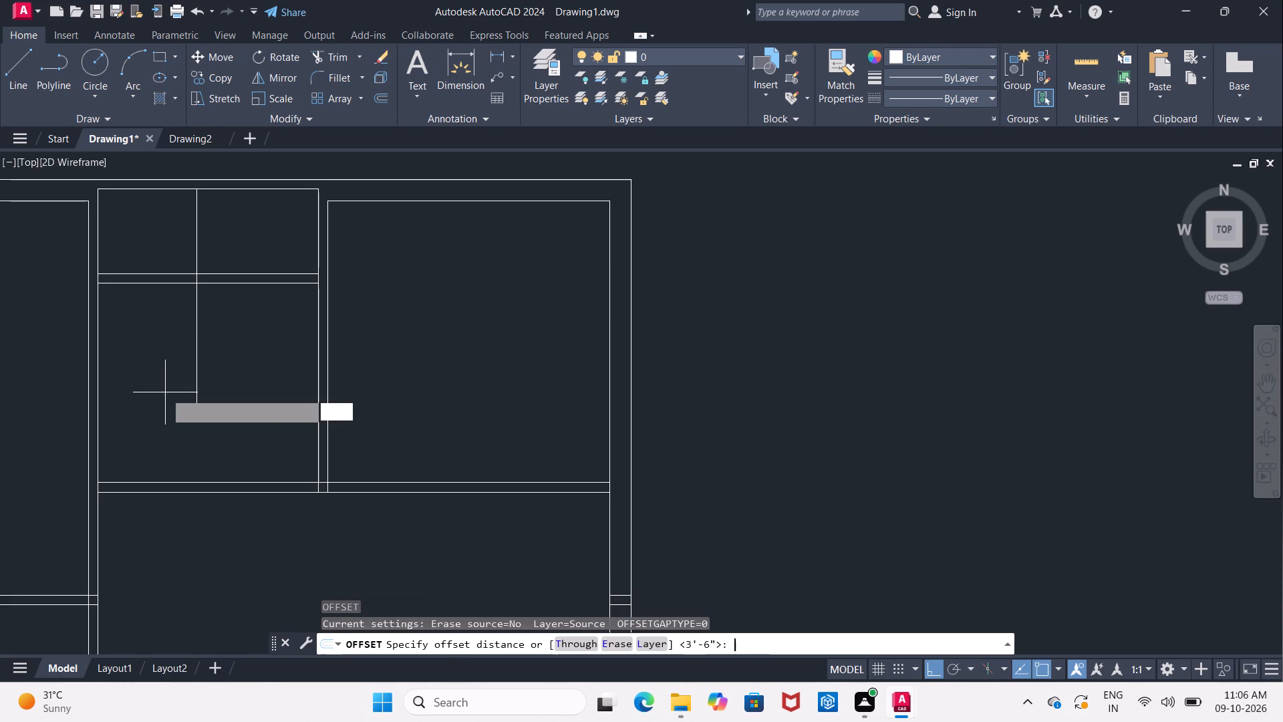
text(6")
key(Return)
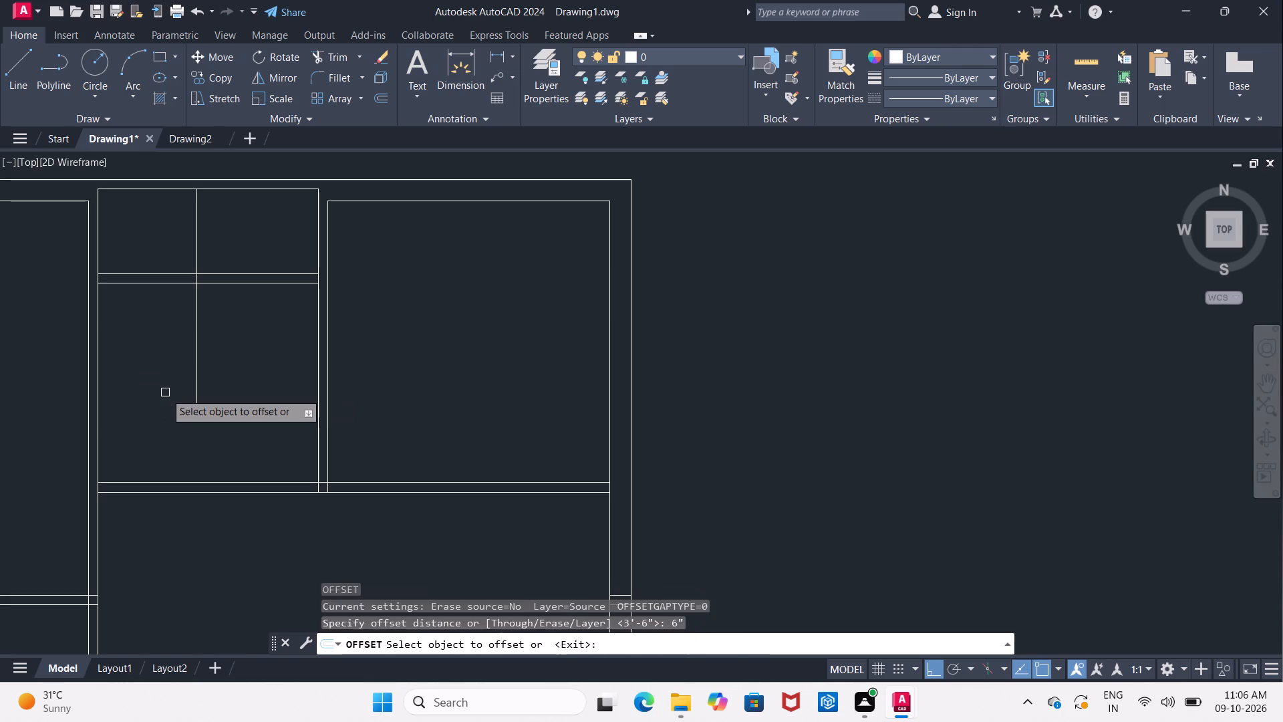
click(197, 373)
click(206, 376)
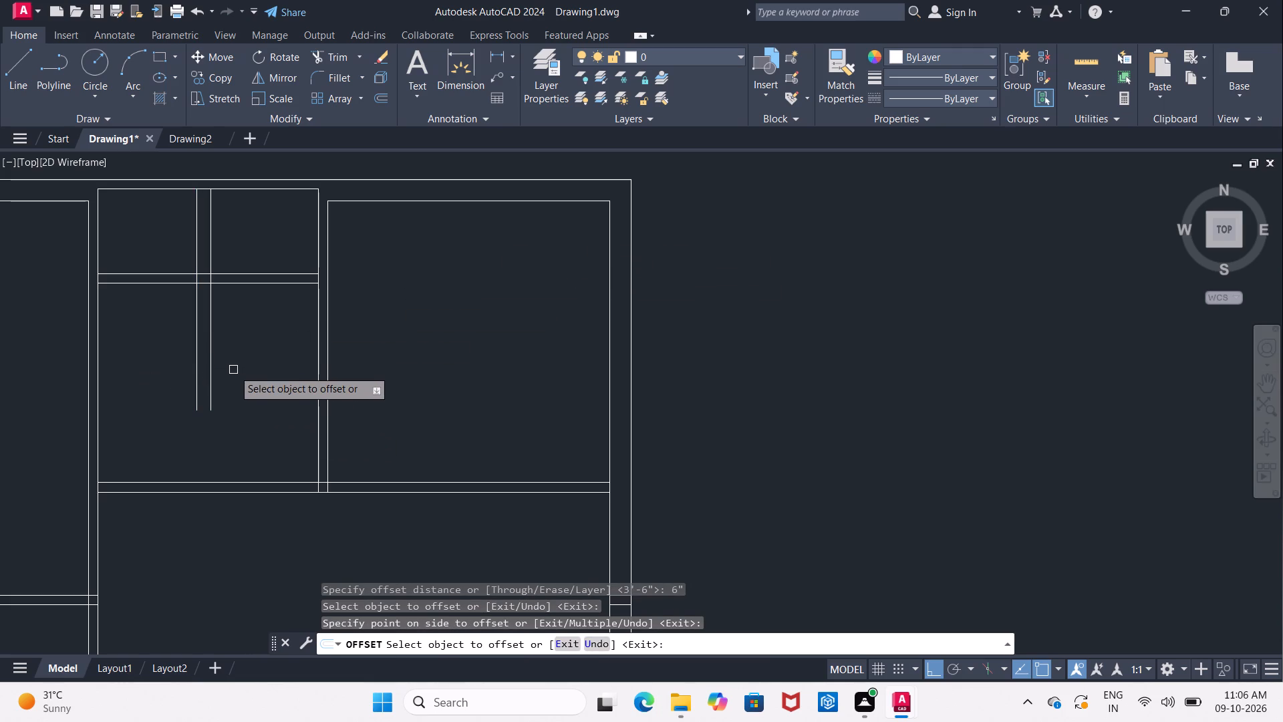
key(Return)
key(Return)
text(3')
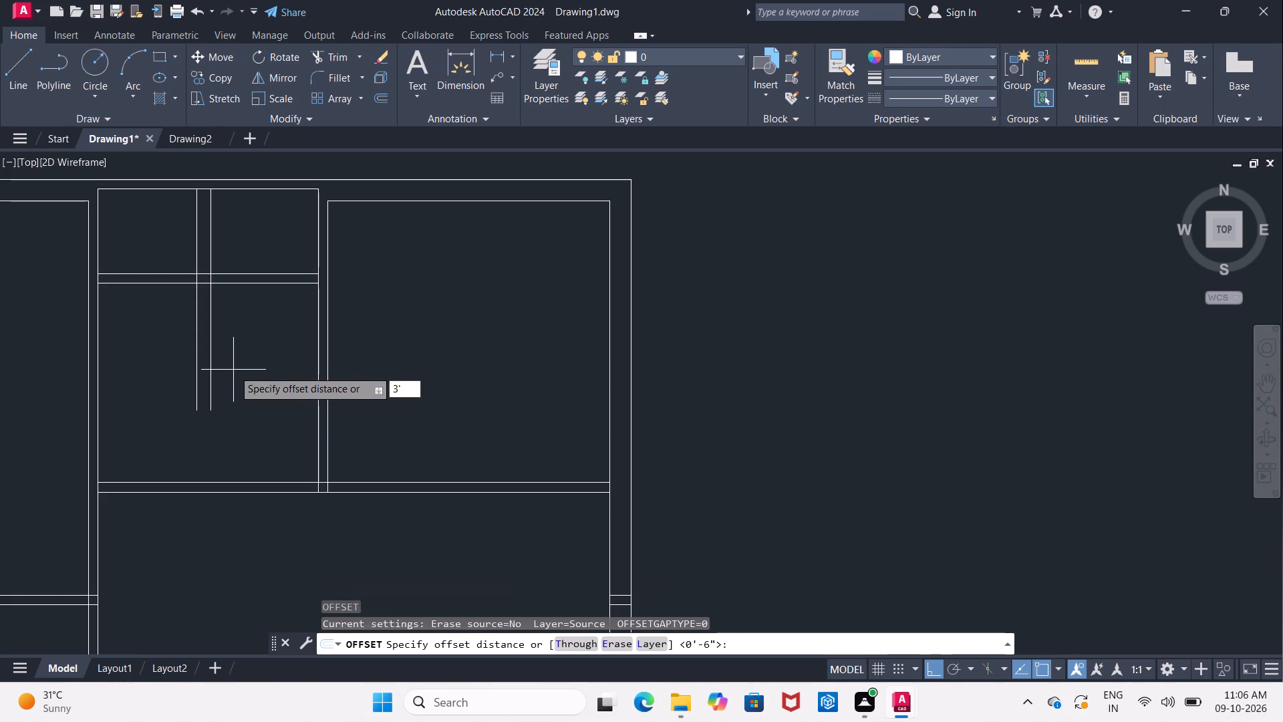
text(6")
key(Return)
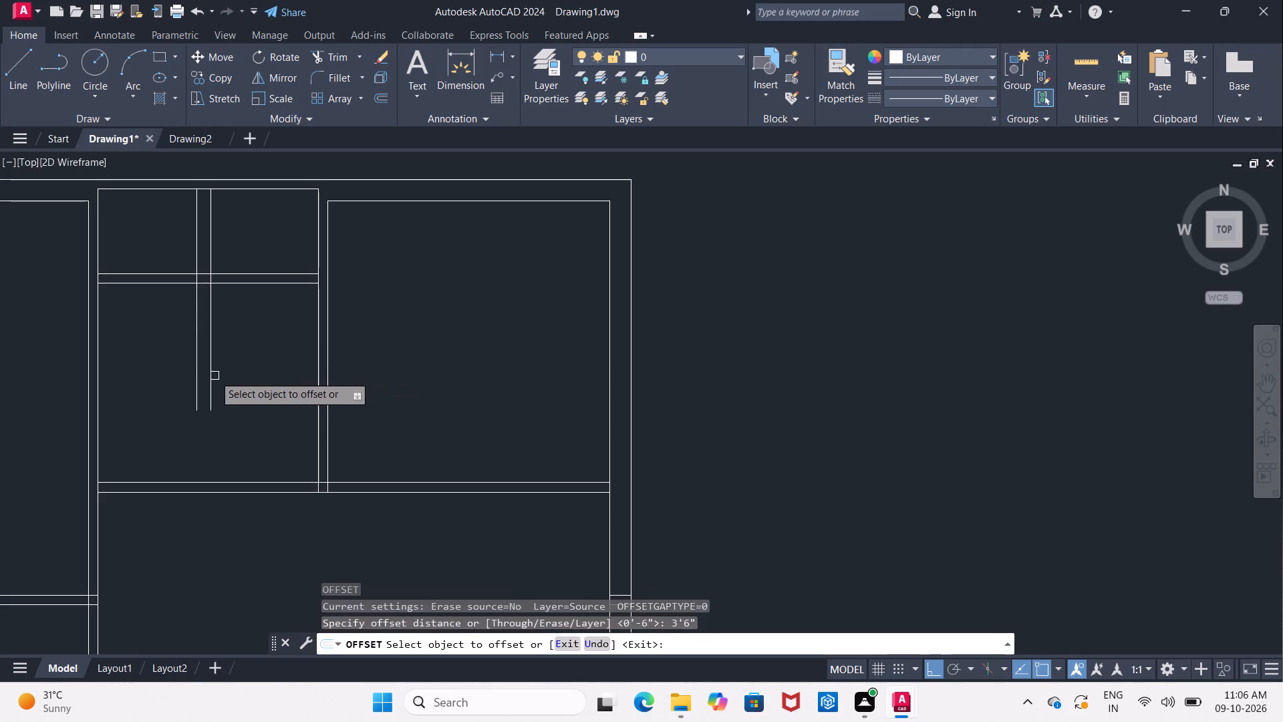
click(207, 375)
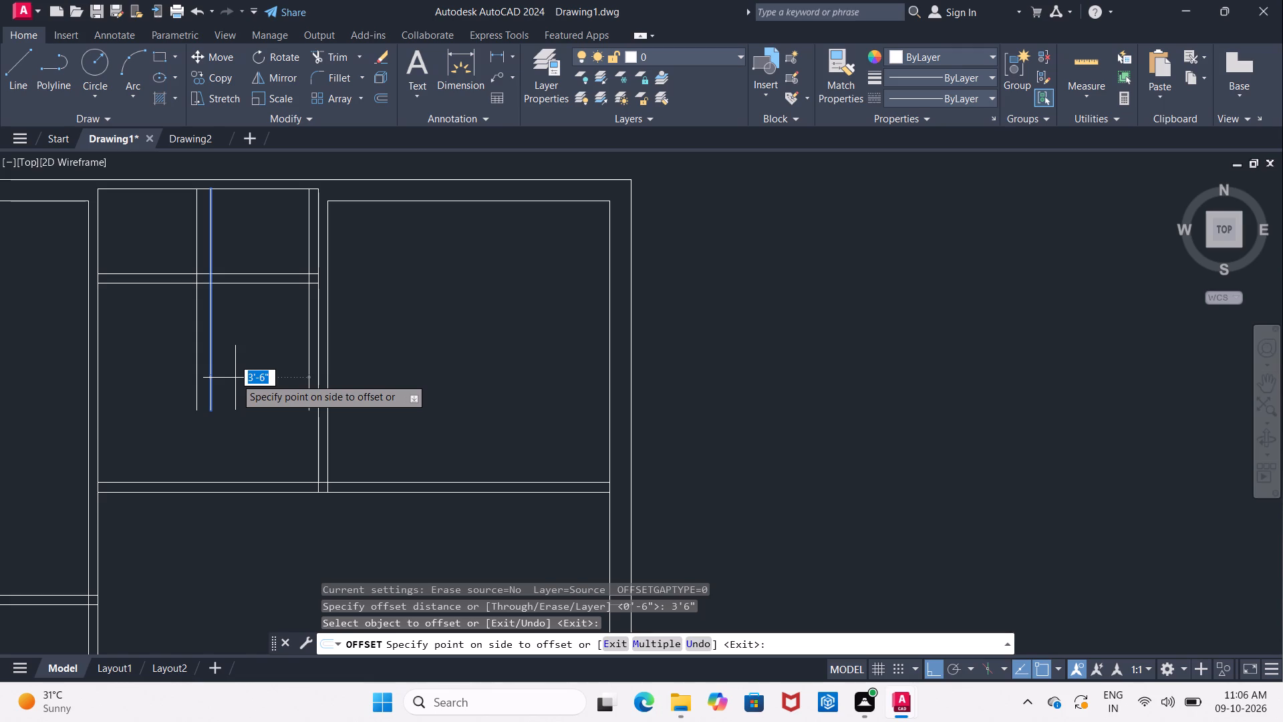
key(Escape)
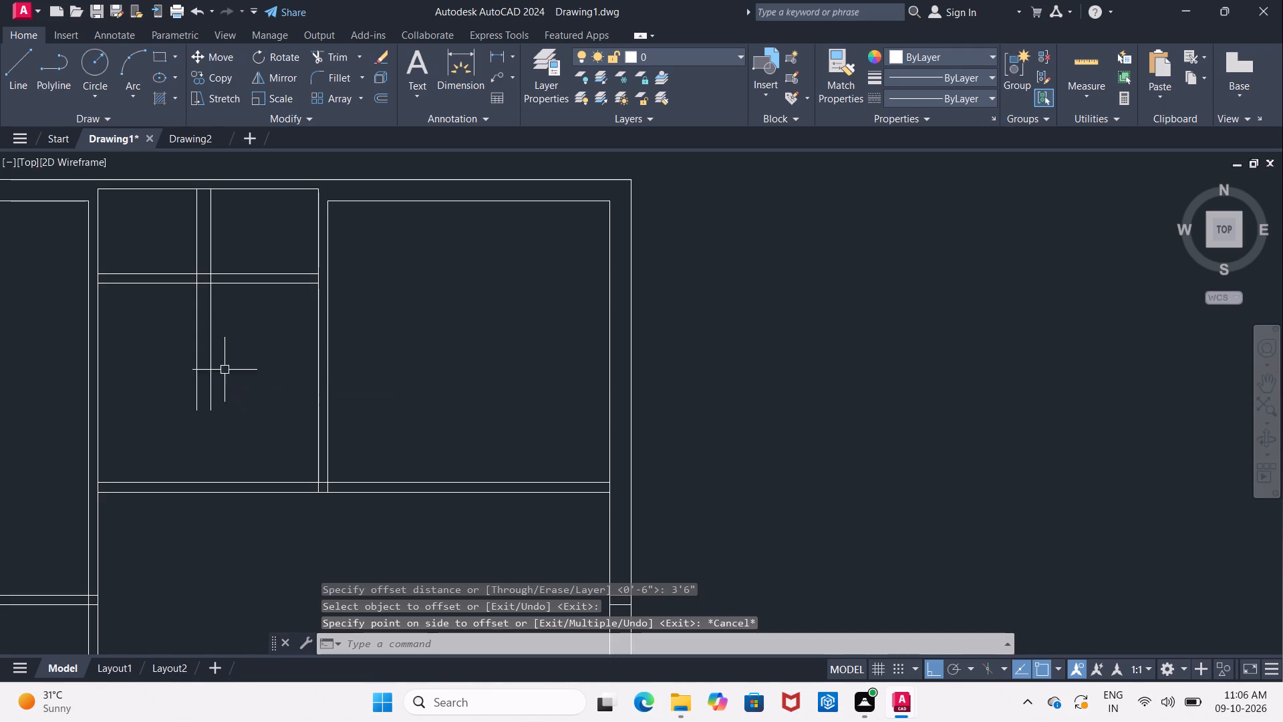
Erase the right-hand line of the vertical partition in the upper middle room.
click(208, 364)
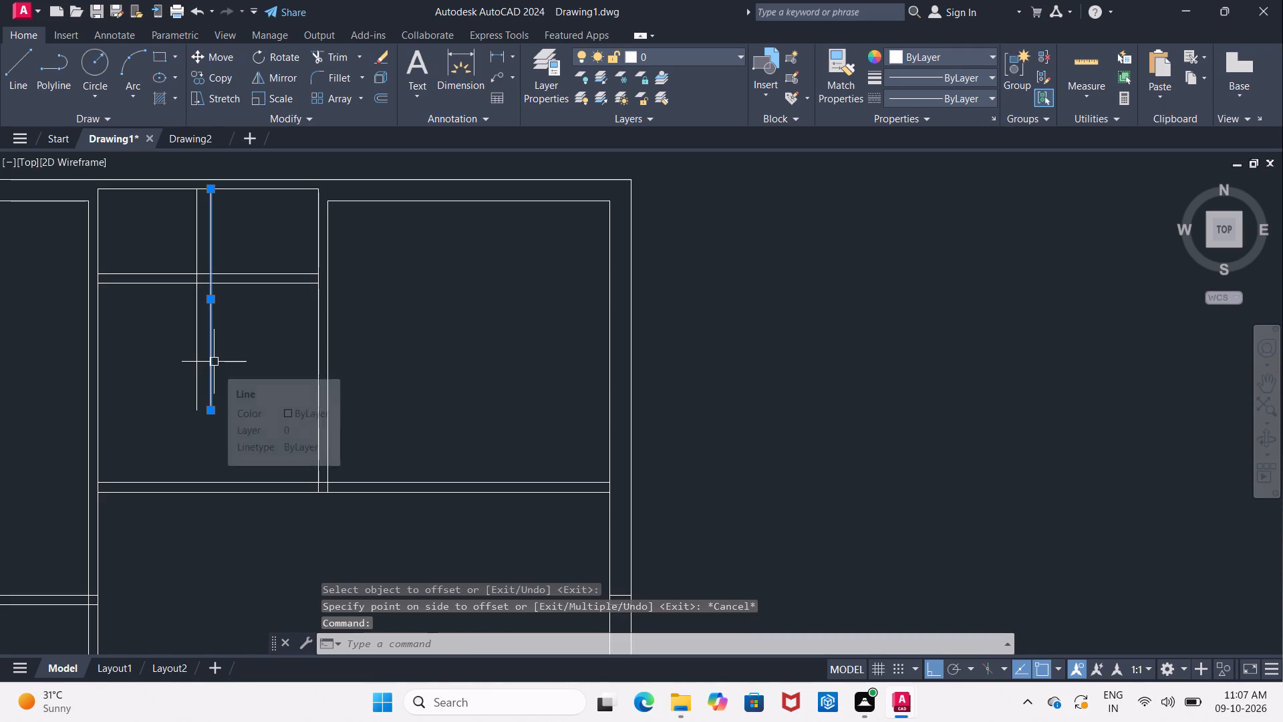
key(Delete)
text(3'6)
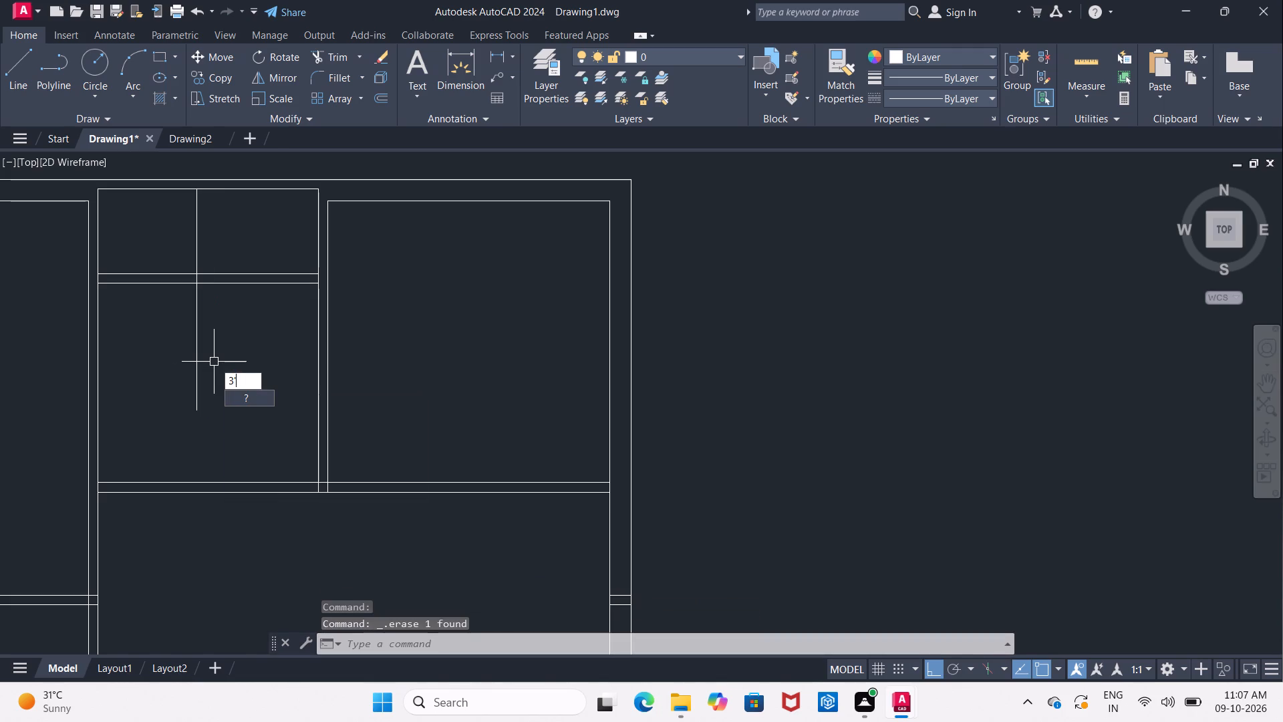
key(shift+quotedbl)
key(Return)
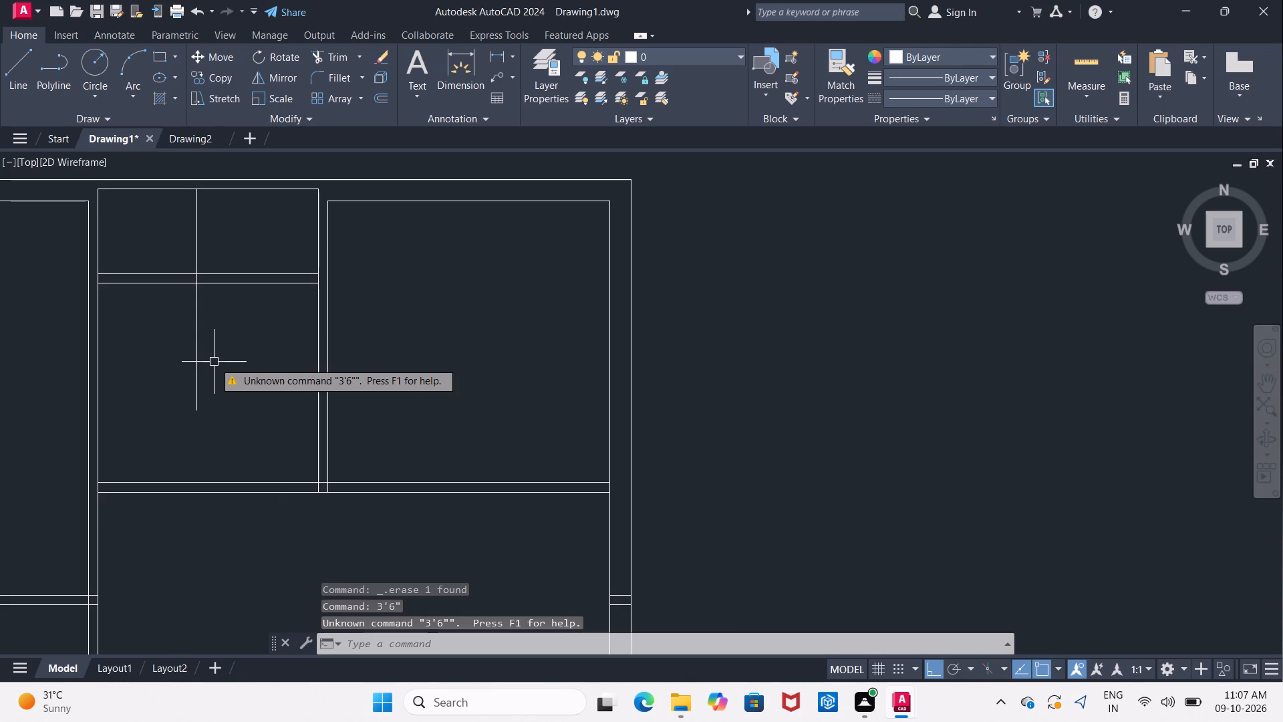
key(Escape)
Offset the upper middle room's right wall line 3'6" to the left, into the room.
key(o)
key(Return)
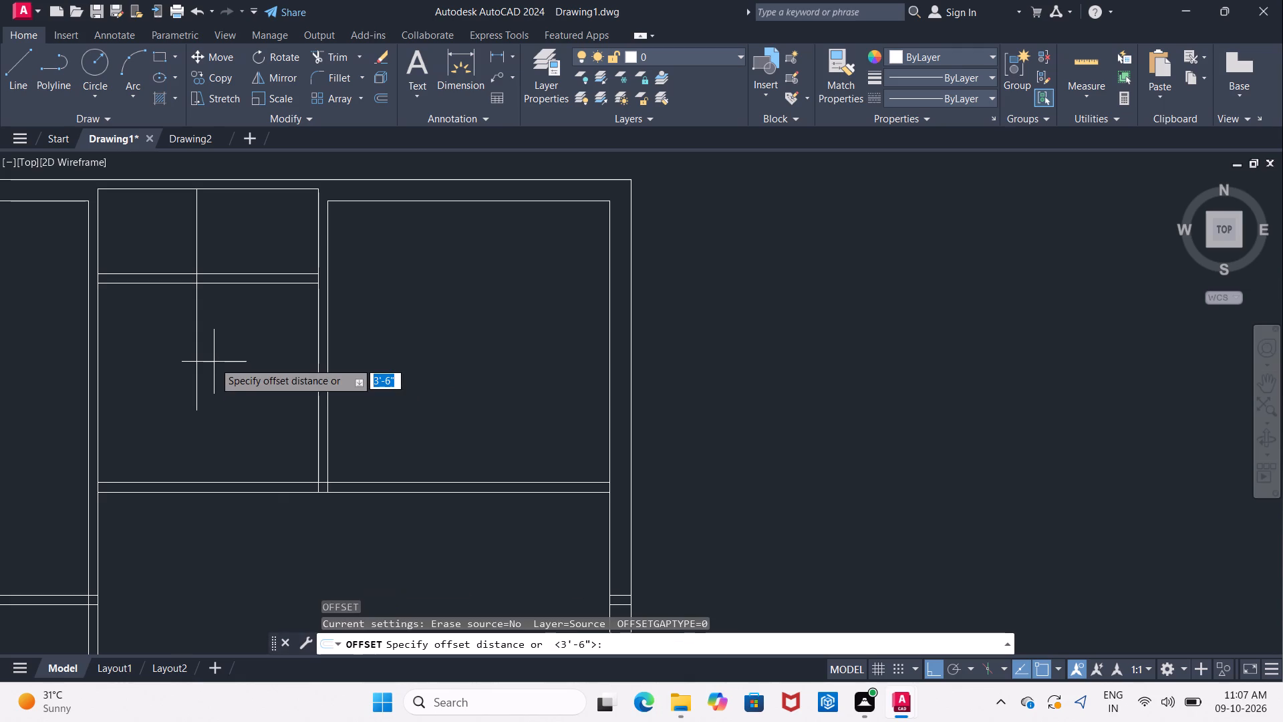
text(3'6)
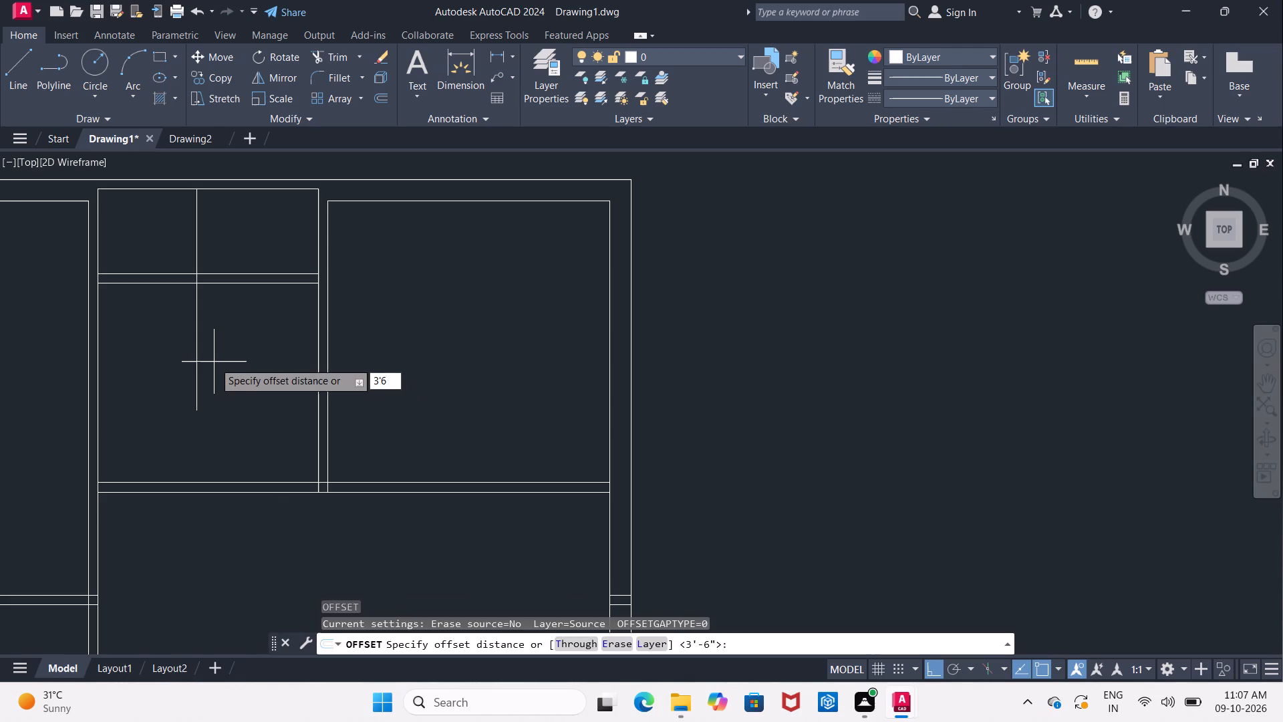
key(shift+quotedbl)
key(Return)
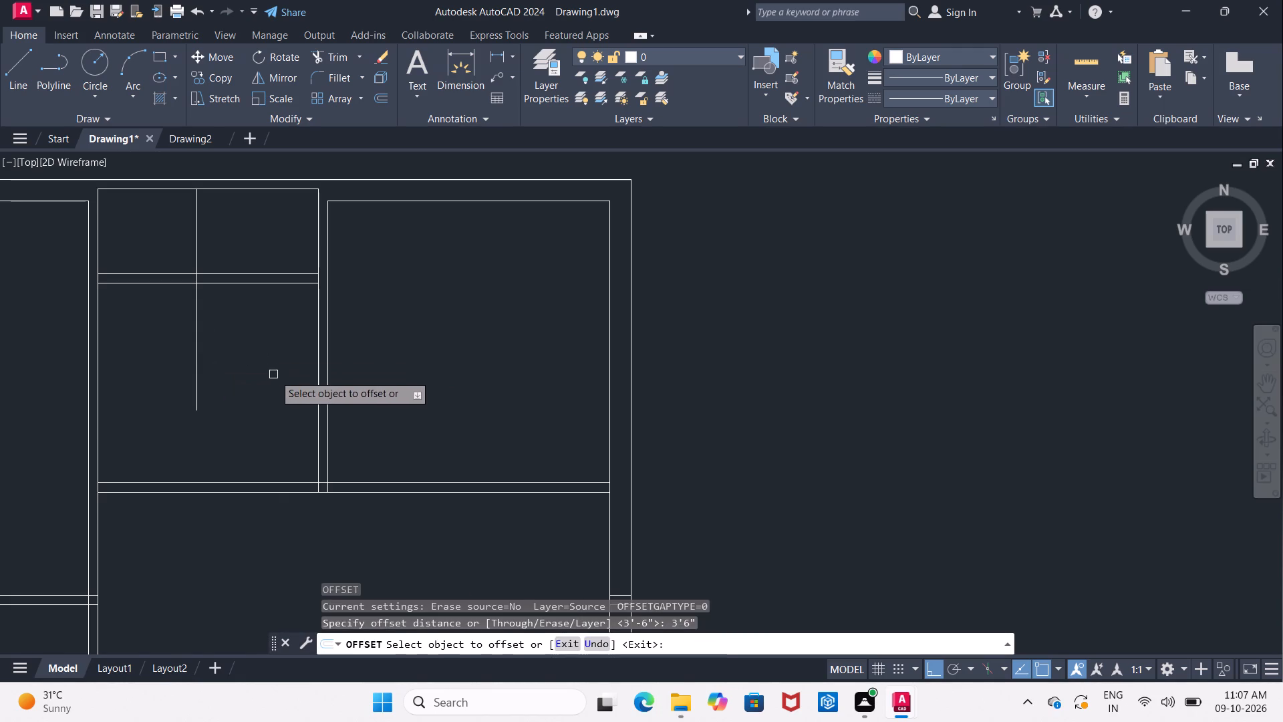
click(317, 384)
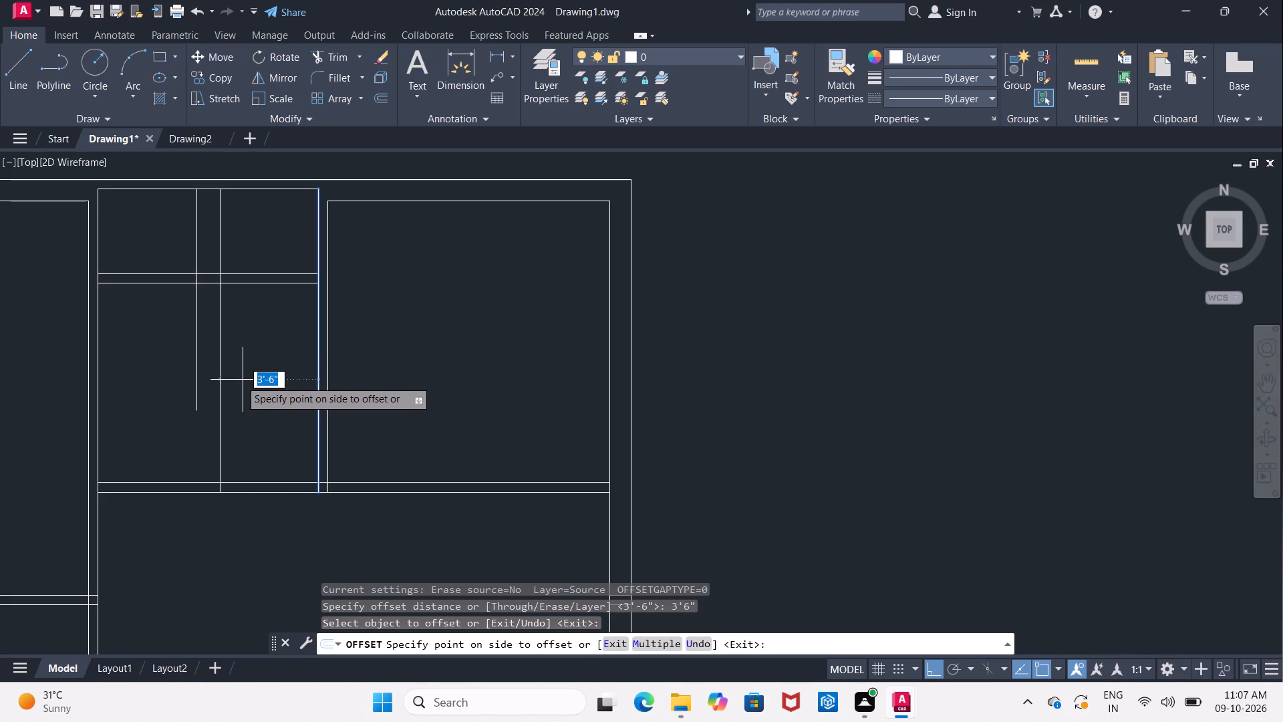
click(240, 380)
Measure the gap between the two vertical partition lines with a temporary linear dimension, then cancel it.
scroll(210, 356, up, 2)
middle_drag(212, 358, 217, 437)
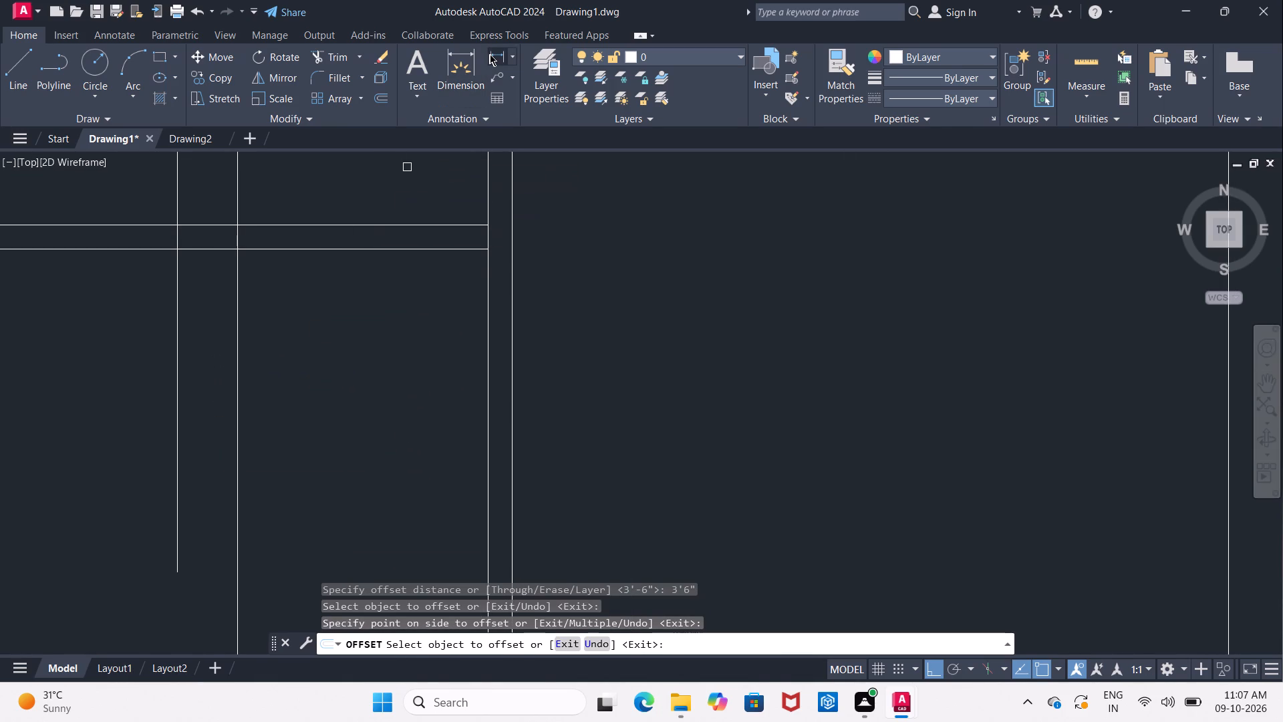
click(490, 54)
click(175, 250)
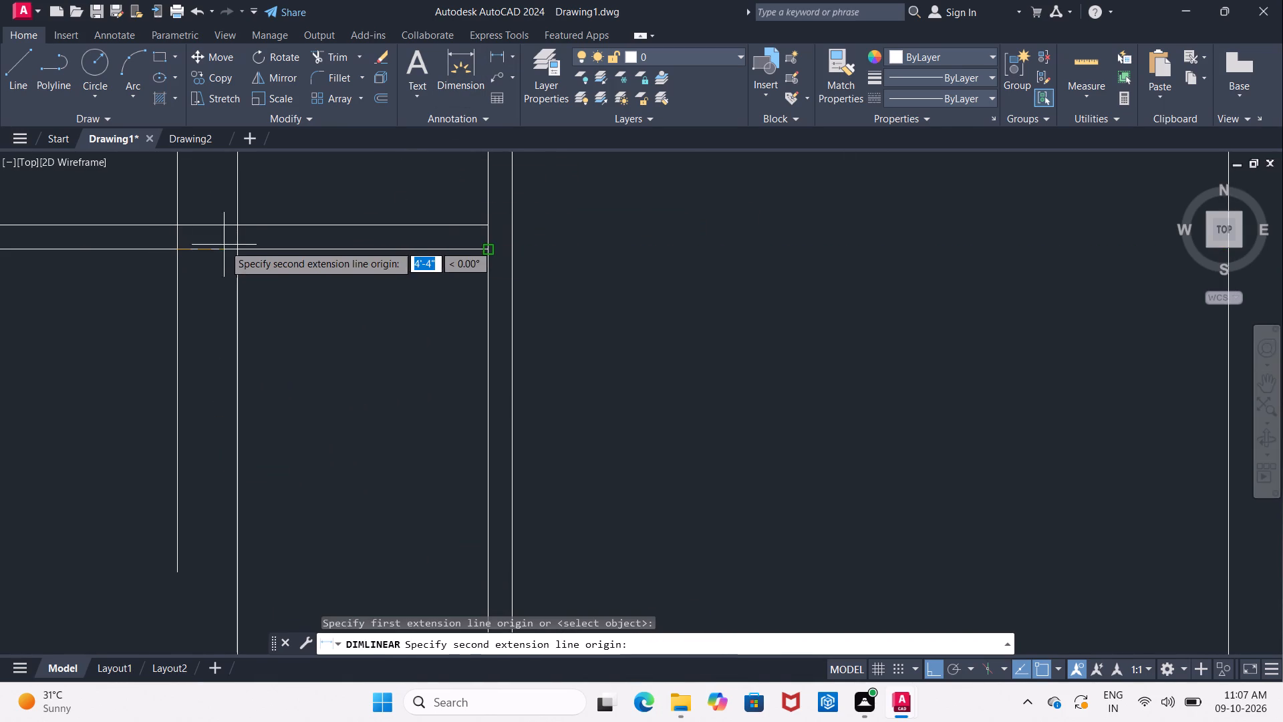
click(237, 247)
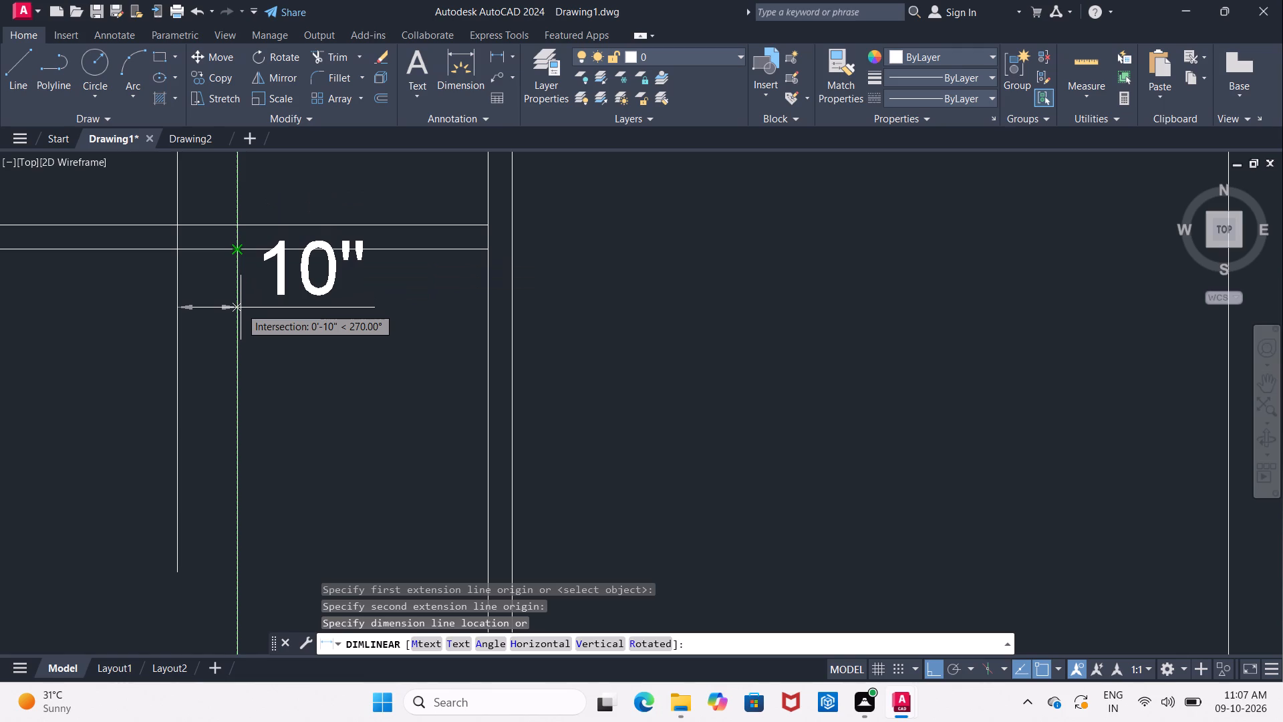
key(Escape)
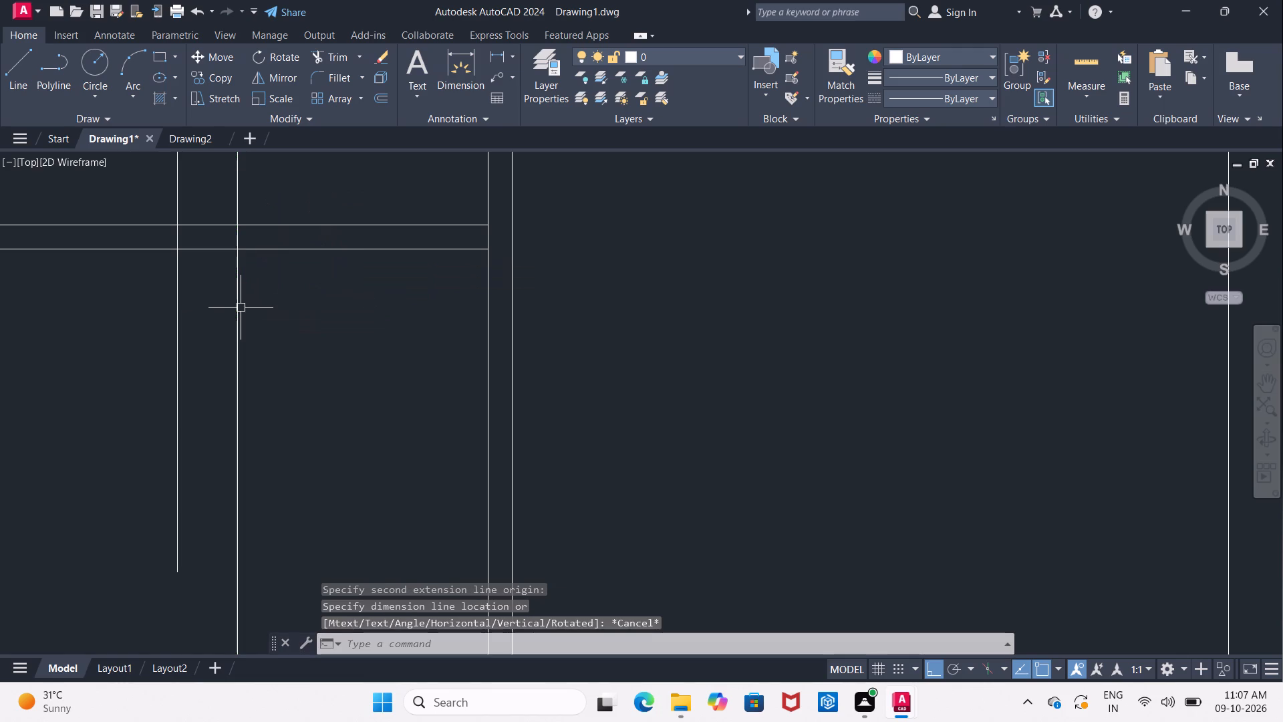
Offset the right-hand vertical partition line 5" to its left, between the two partition lines, and end the command.
key(o)
key(Return)
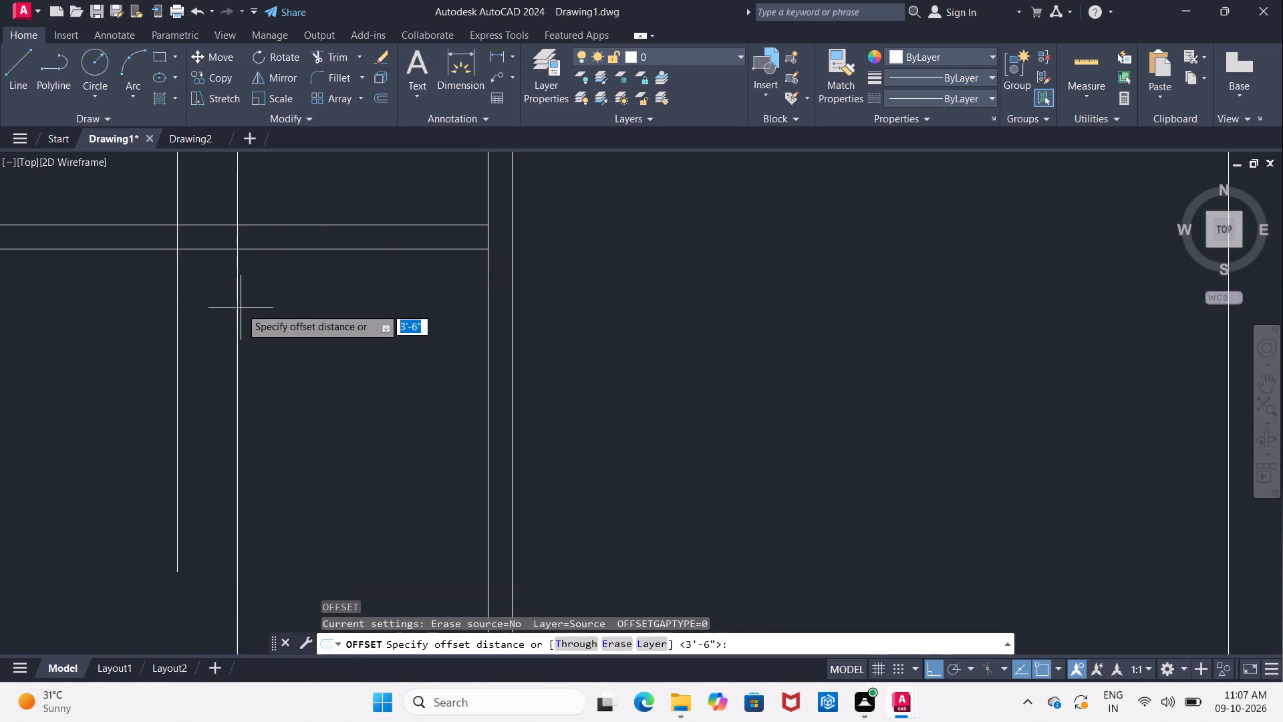
text(4")
key(Return)
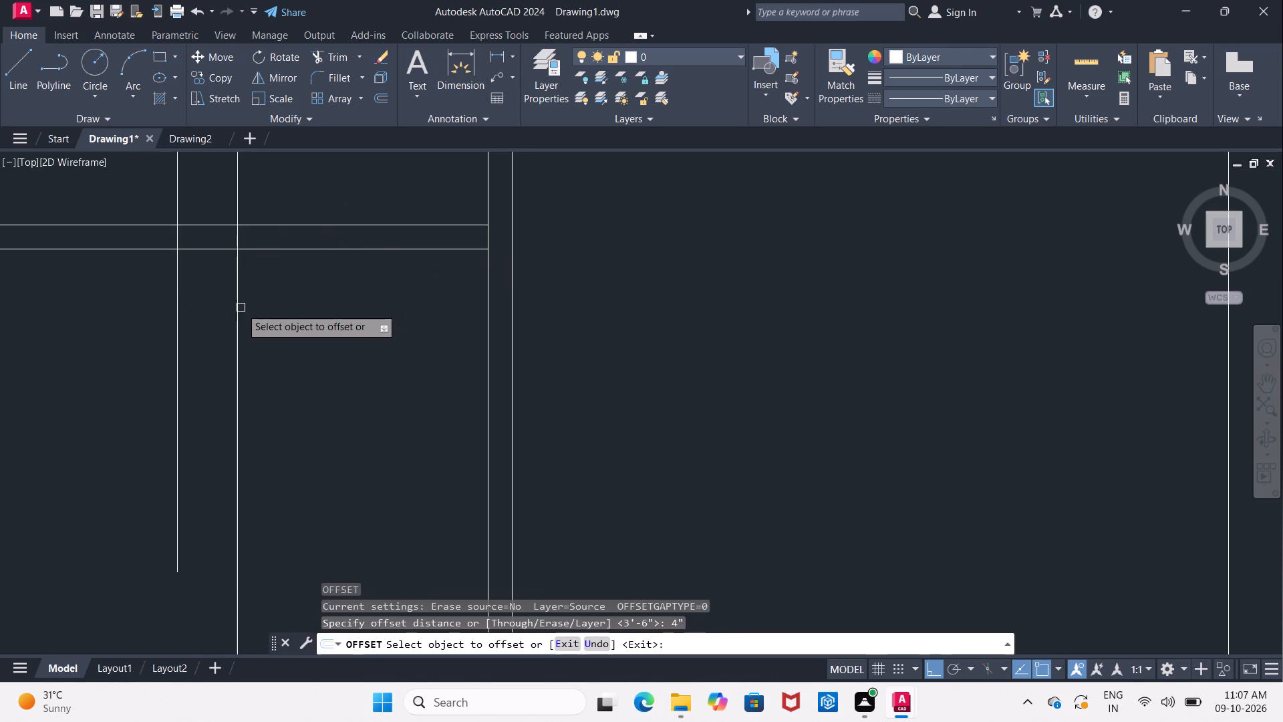
click(239, 318)
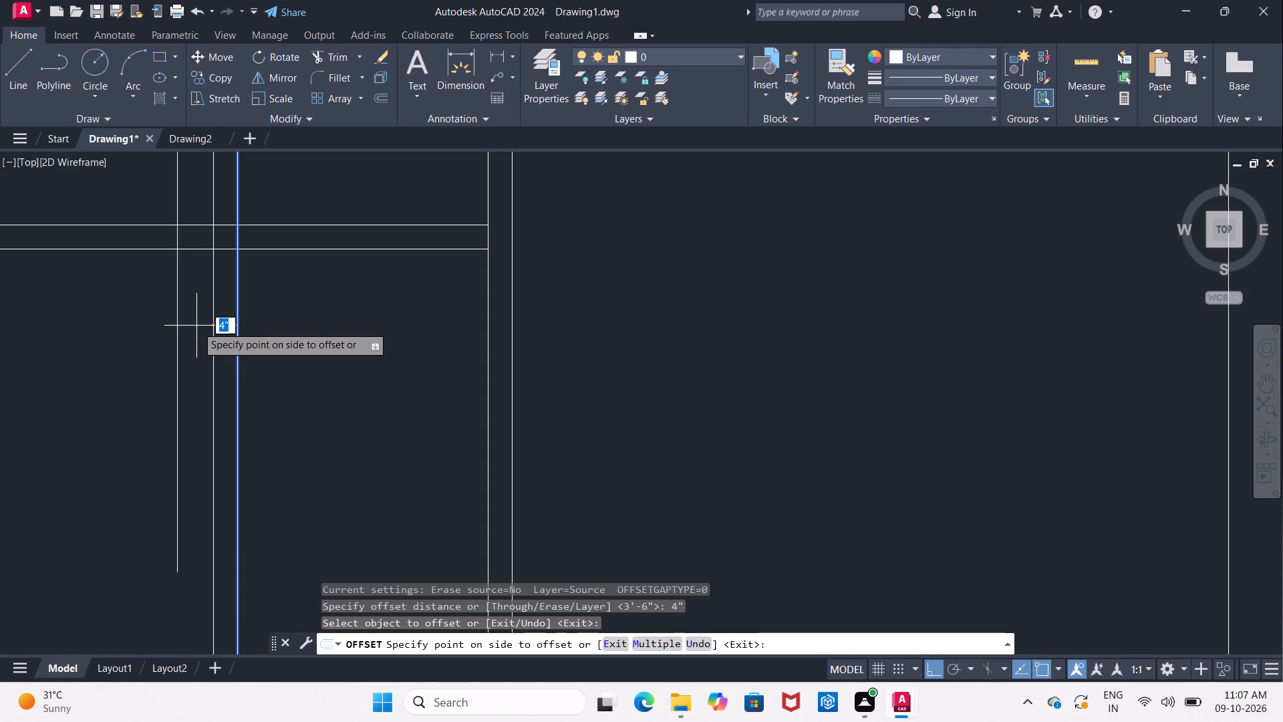
key(BackSpace)
key(5)
key(shift+quotedbl)
key(Return)
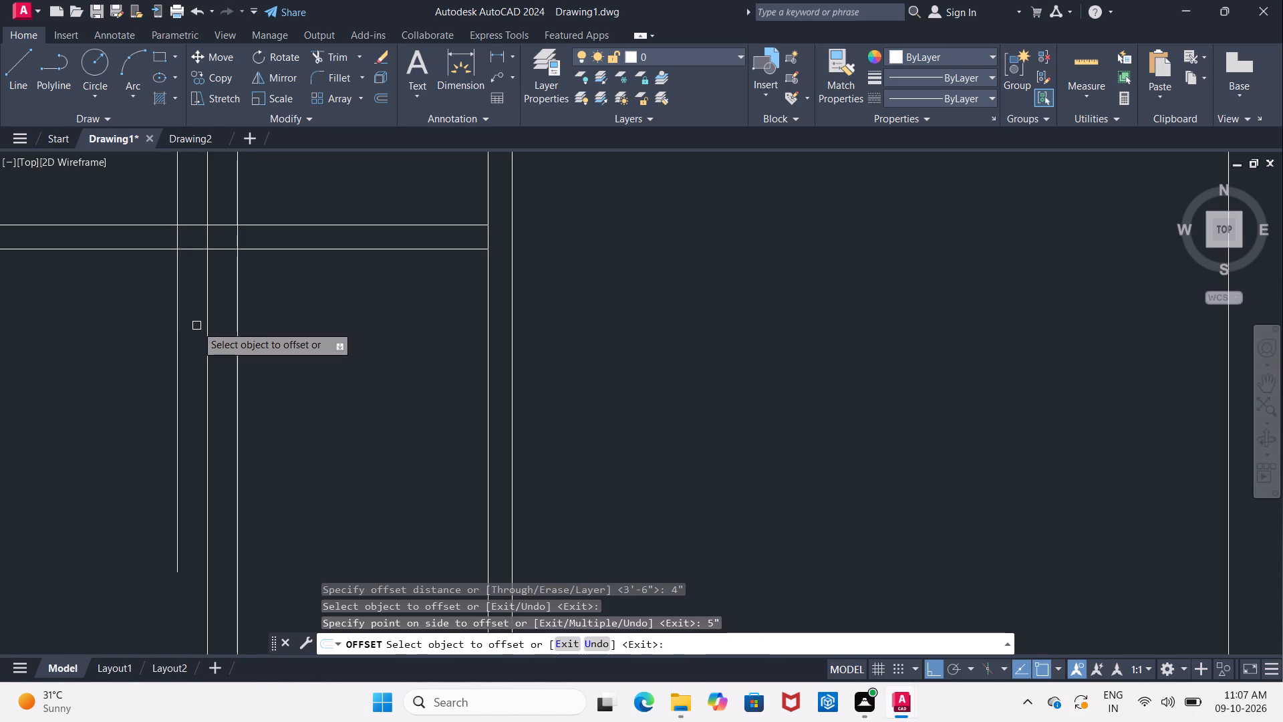
key(Escape)
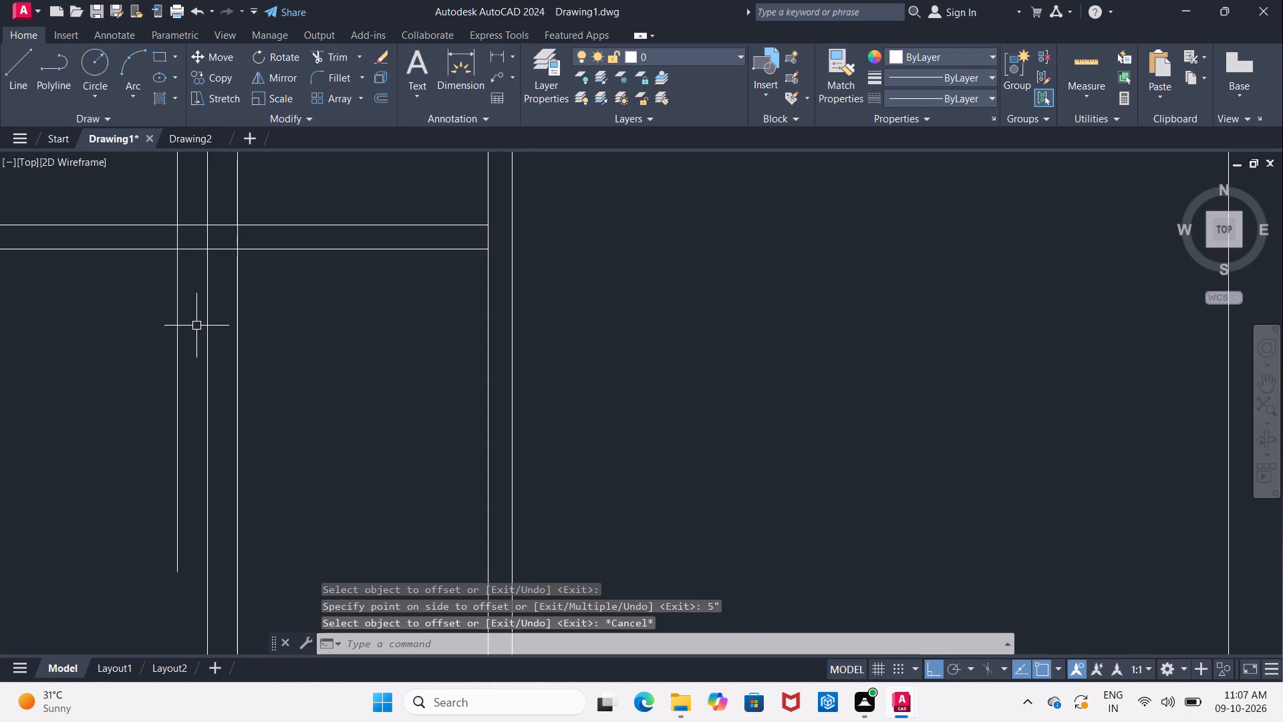
Extend the short left vertical partition line down to the horizontal wall below the upper middle room.
scroll(202, 328, down, 4)
scroll(236, 378, up, 2)
middle_drag(236, 374, 250, 311)
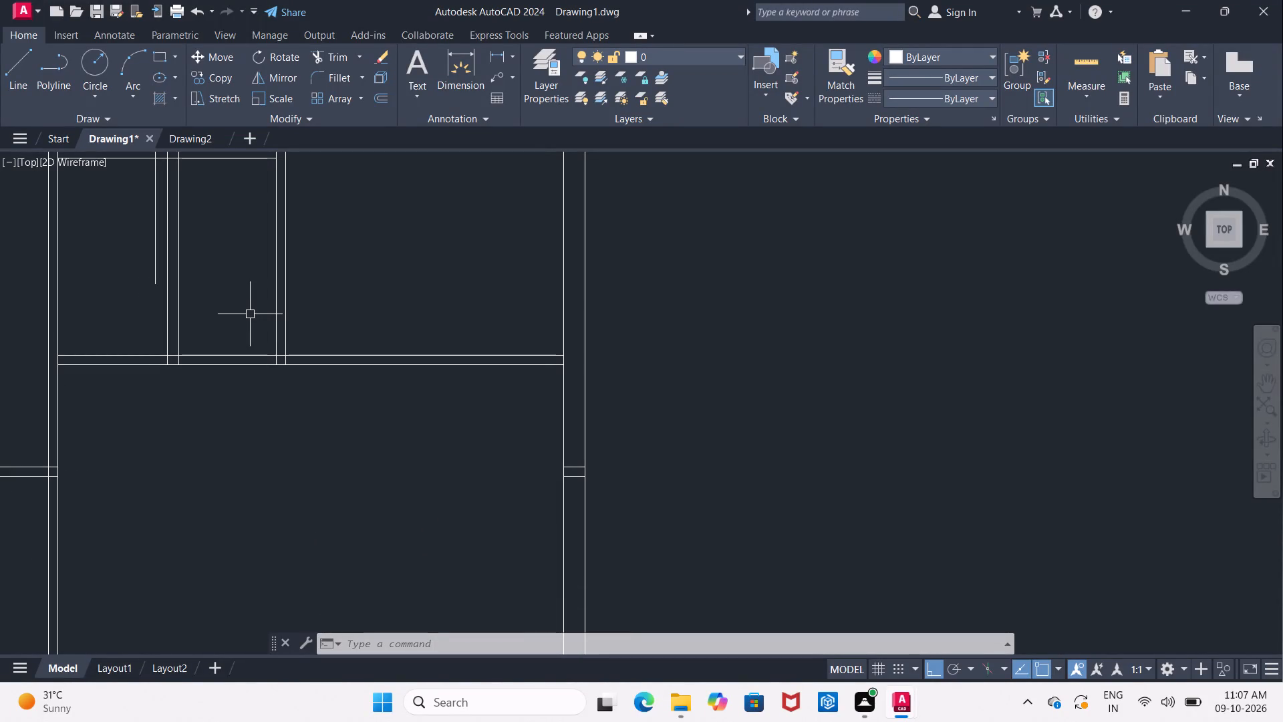
text(tr)
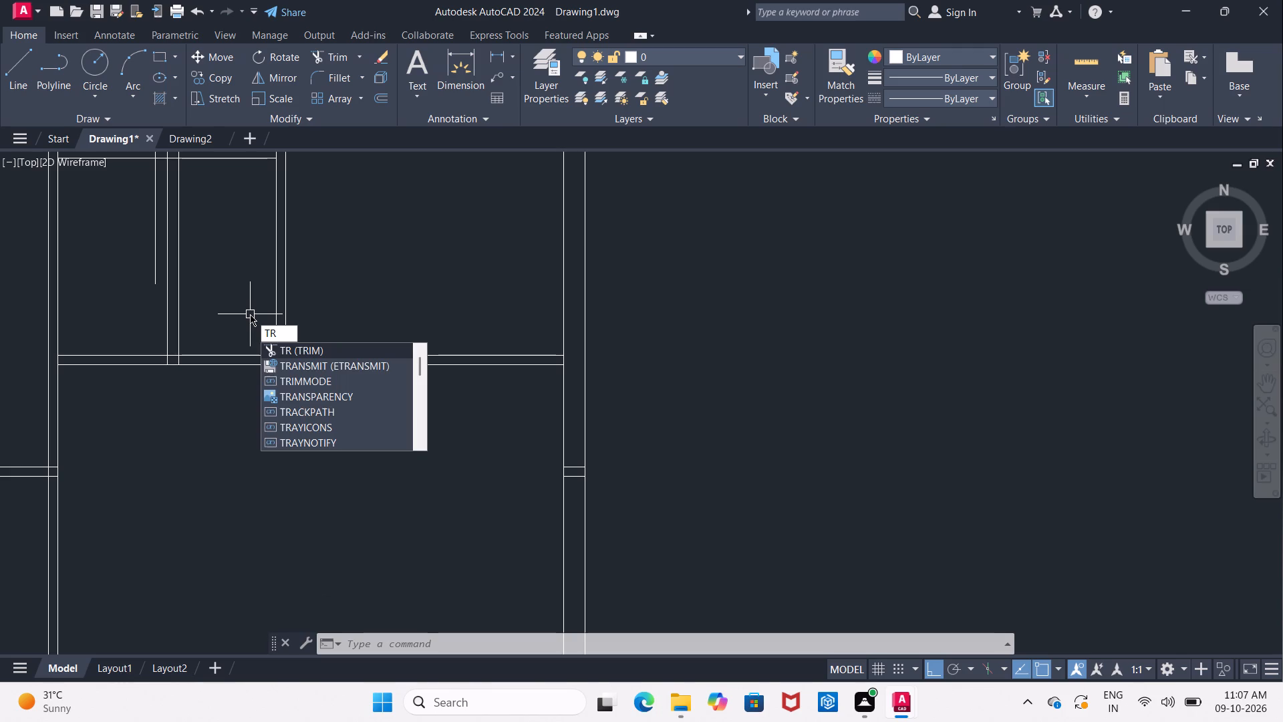
key(Escape)
text(ex)
key(Return)
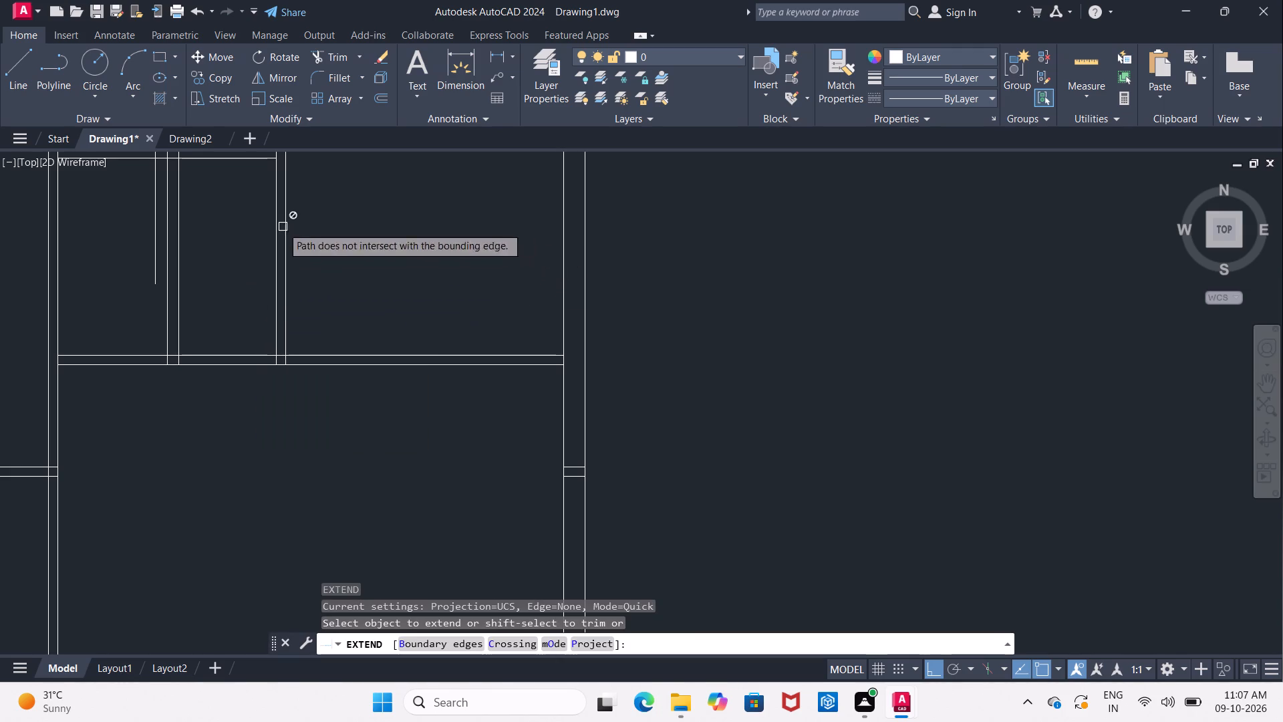
click(153, 263)
click(154, 275)
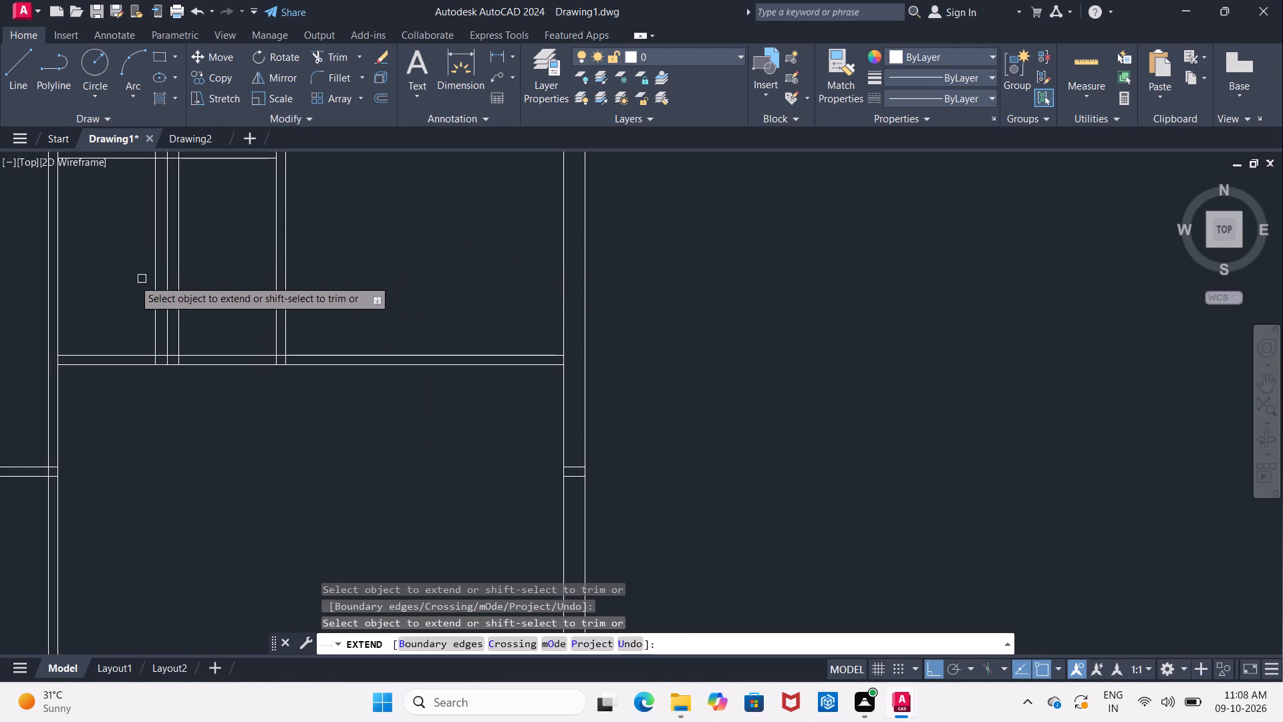
click(57, 247)
click(57, 247)
click(57, 253)
click(57, 257)
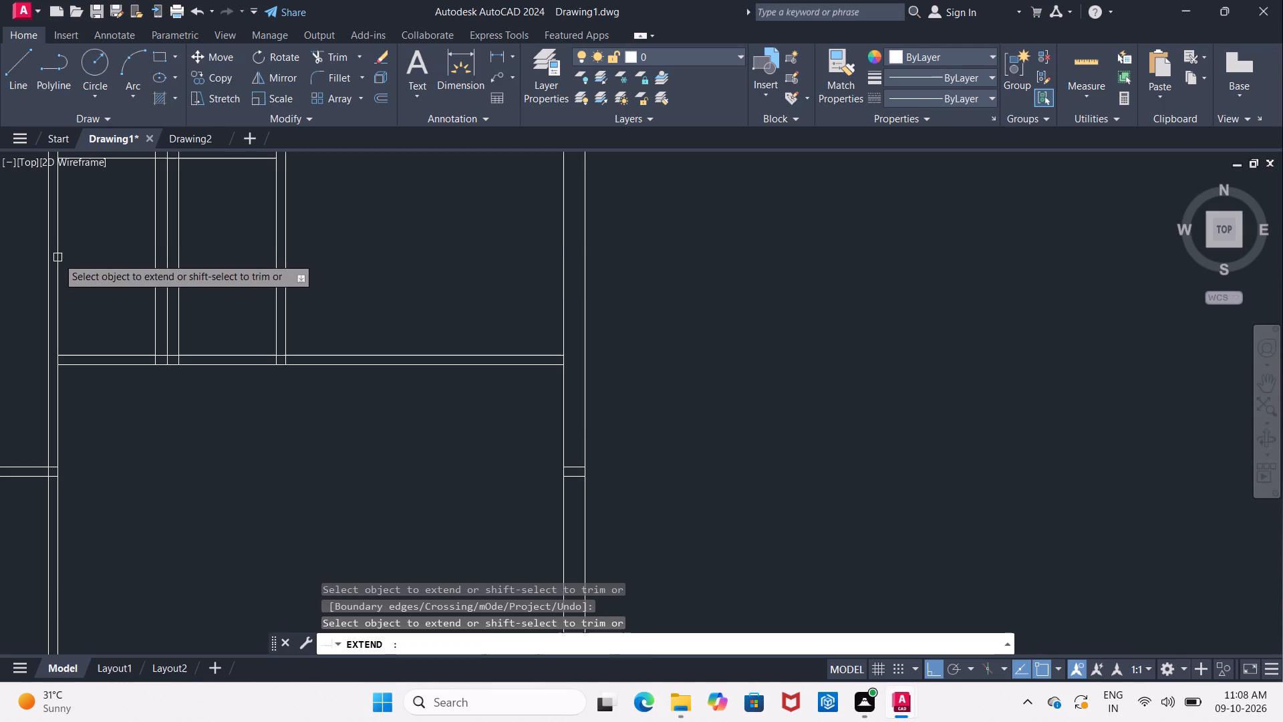
Examine the upper middle room's partition lines in the context of the whole floor plan.
scroll(116, 247, down, 2)
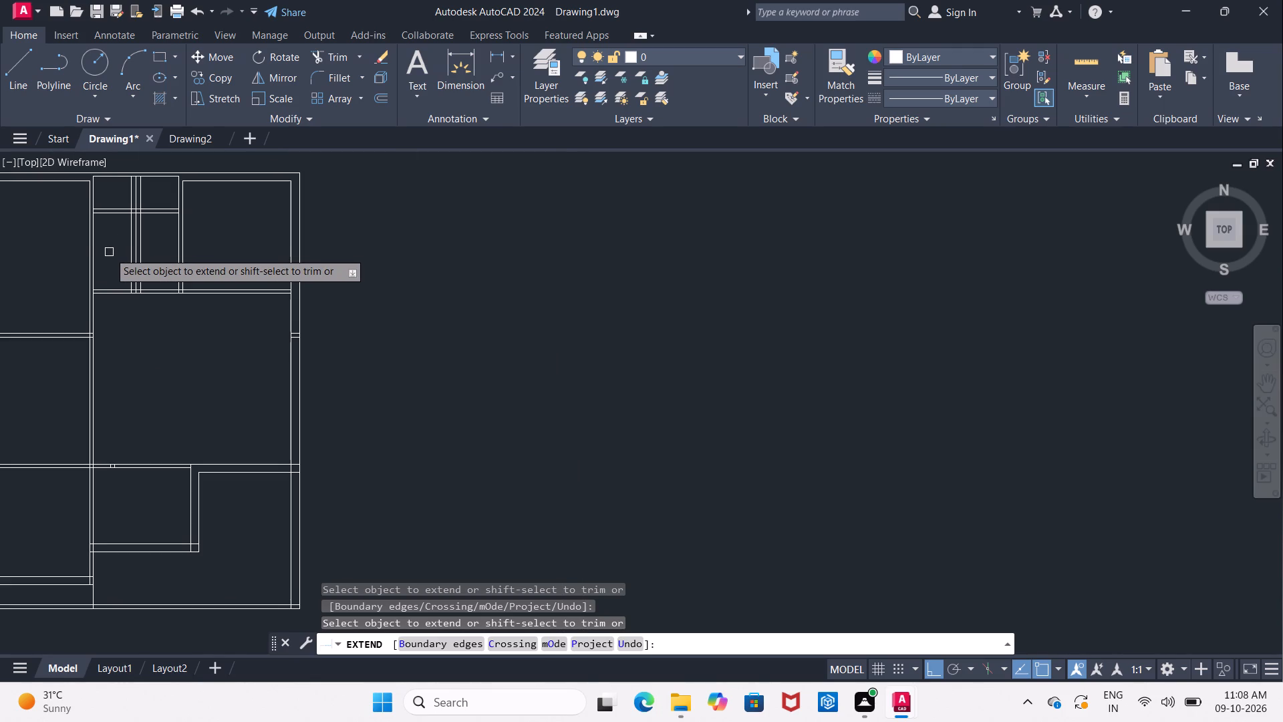
middle_drag(109, 250, 78, 293)
scroll(81, 273, up, 2)
middle_drag(82, 266, 72, 371)
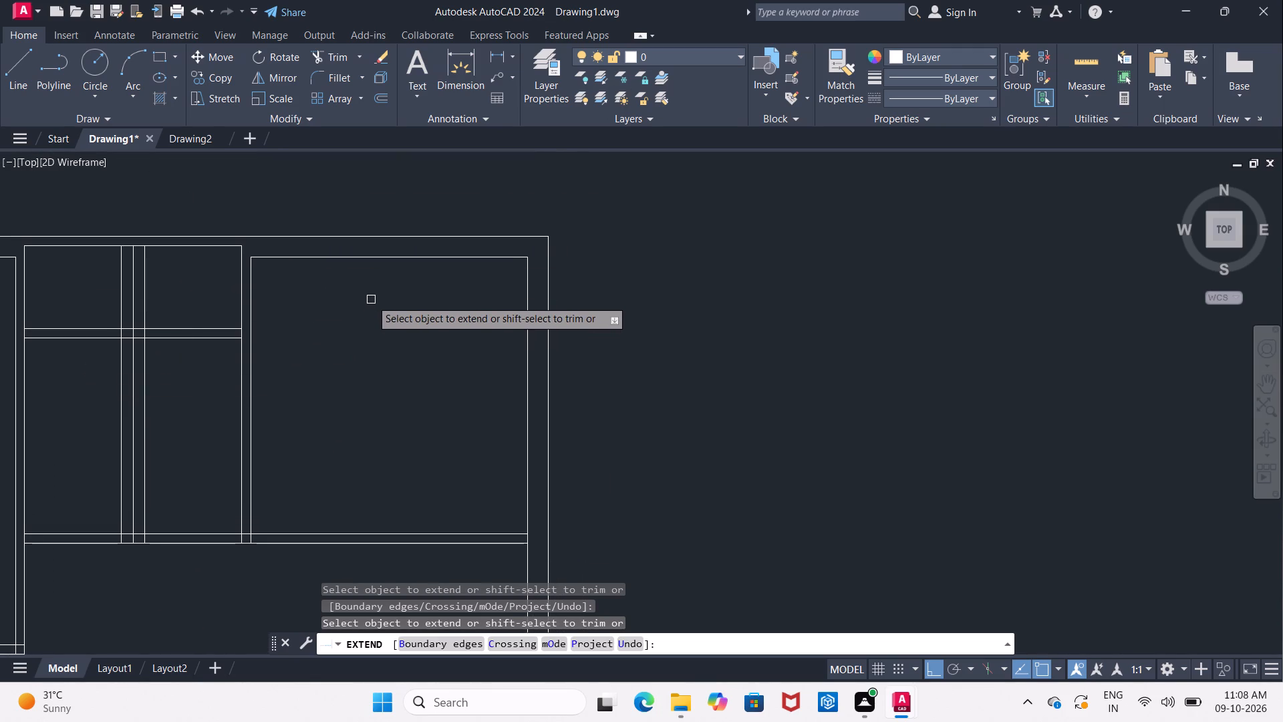
scroll(370, 295, down, 3)
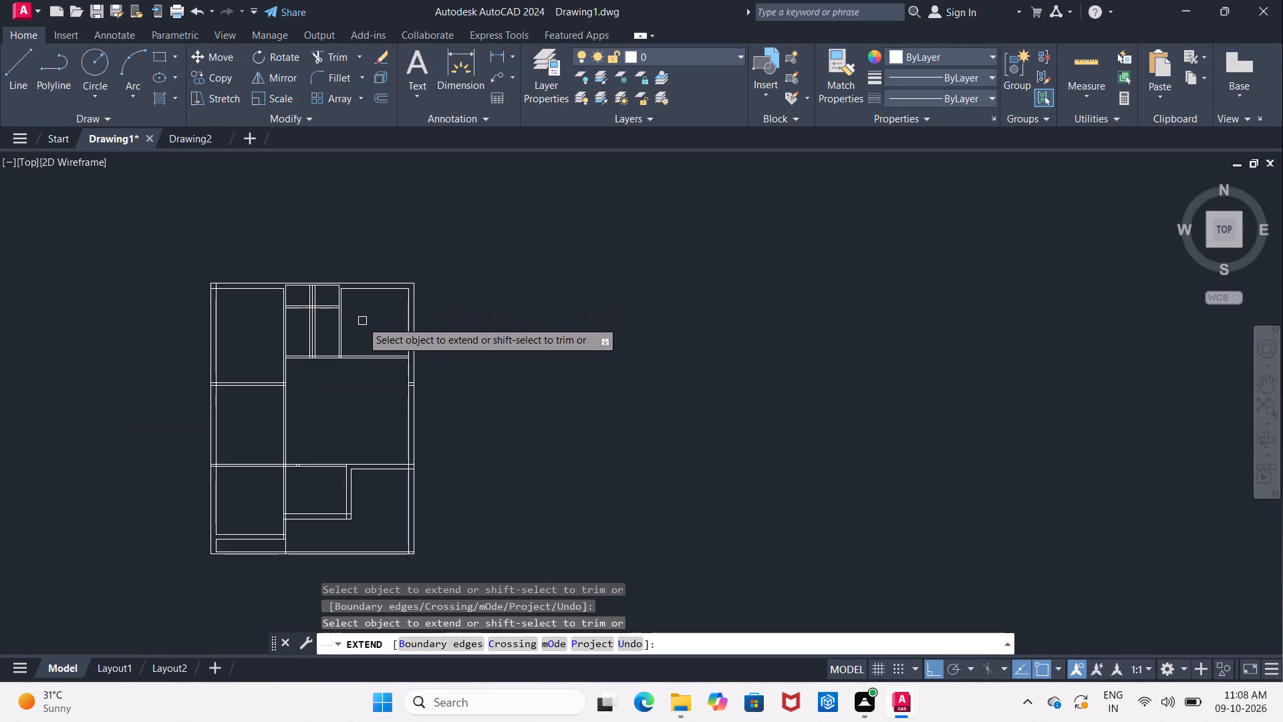
scroll(358, 330, up, 1)
middle_drag(358, 330, 347, 295)
scroll(347, 296, up, 2)
middle_drag(347, 296, 331, 306)
scroll(347, 295, down, 1)
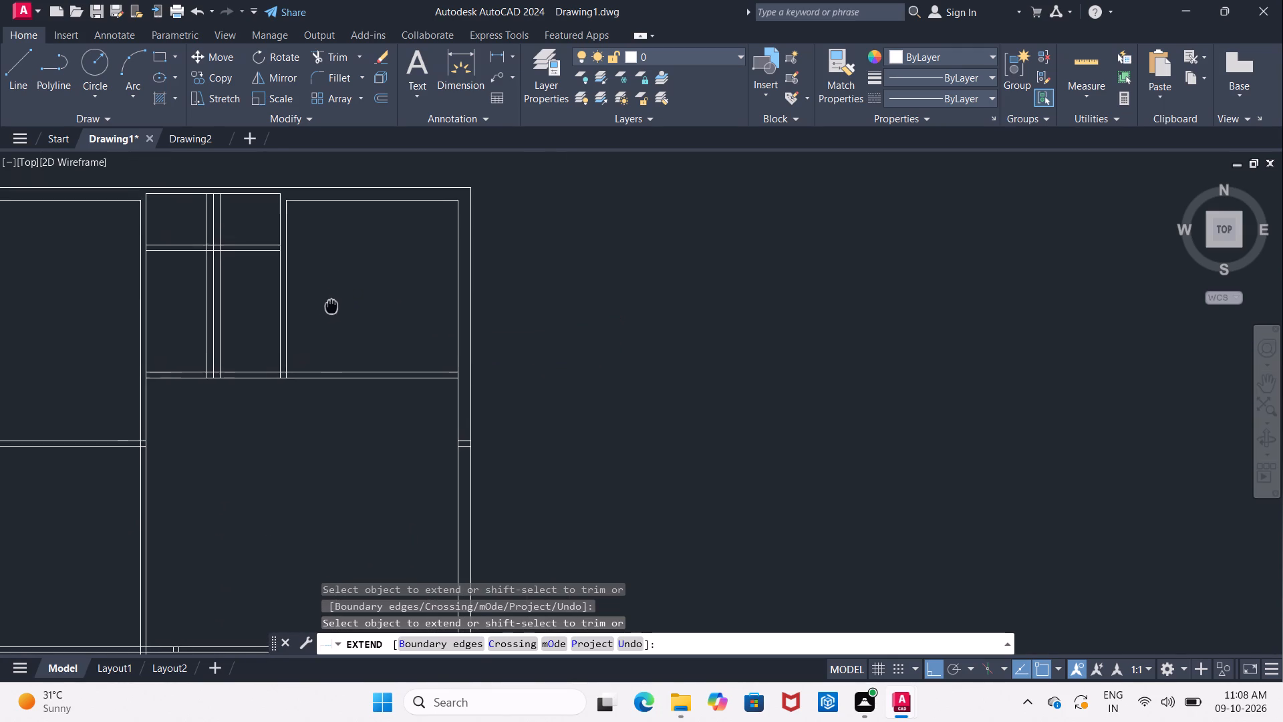
middle_drag(331, 306, 304, 320)
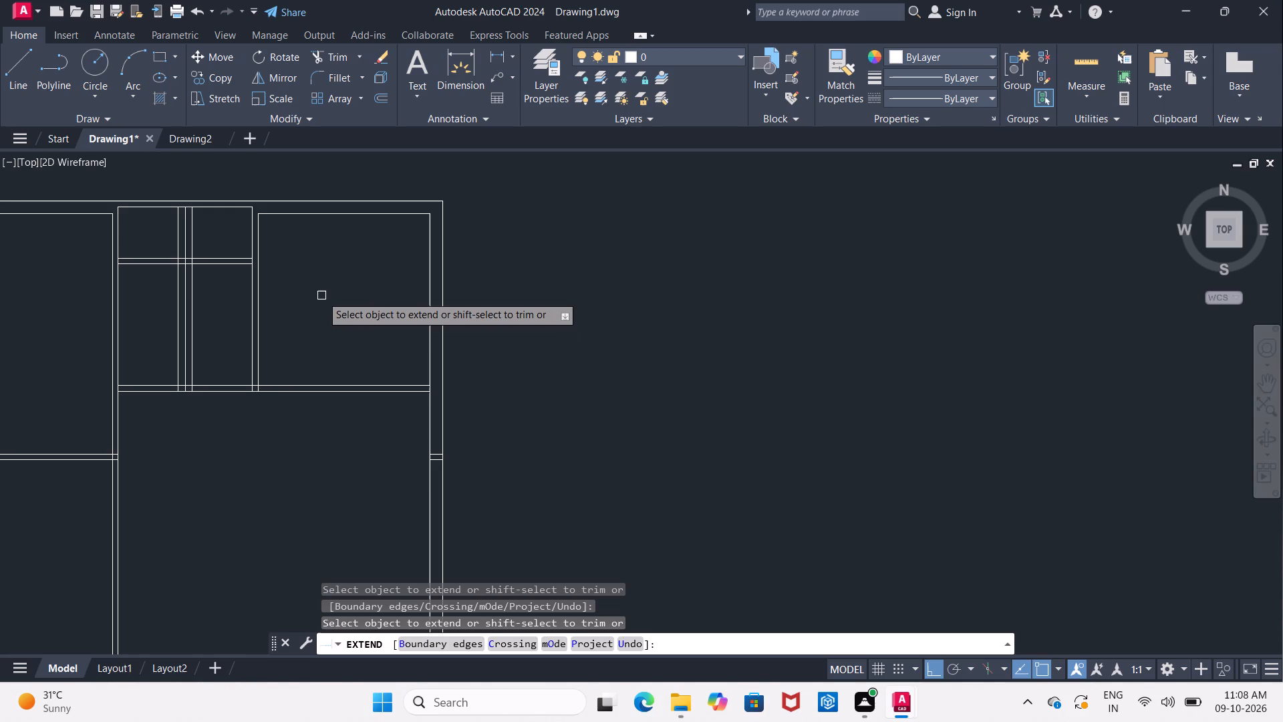
middle_drag(321, 306, 321, 342)
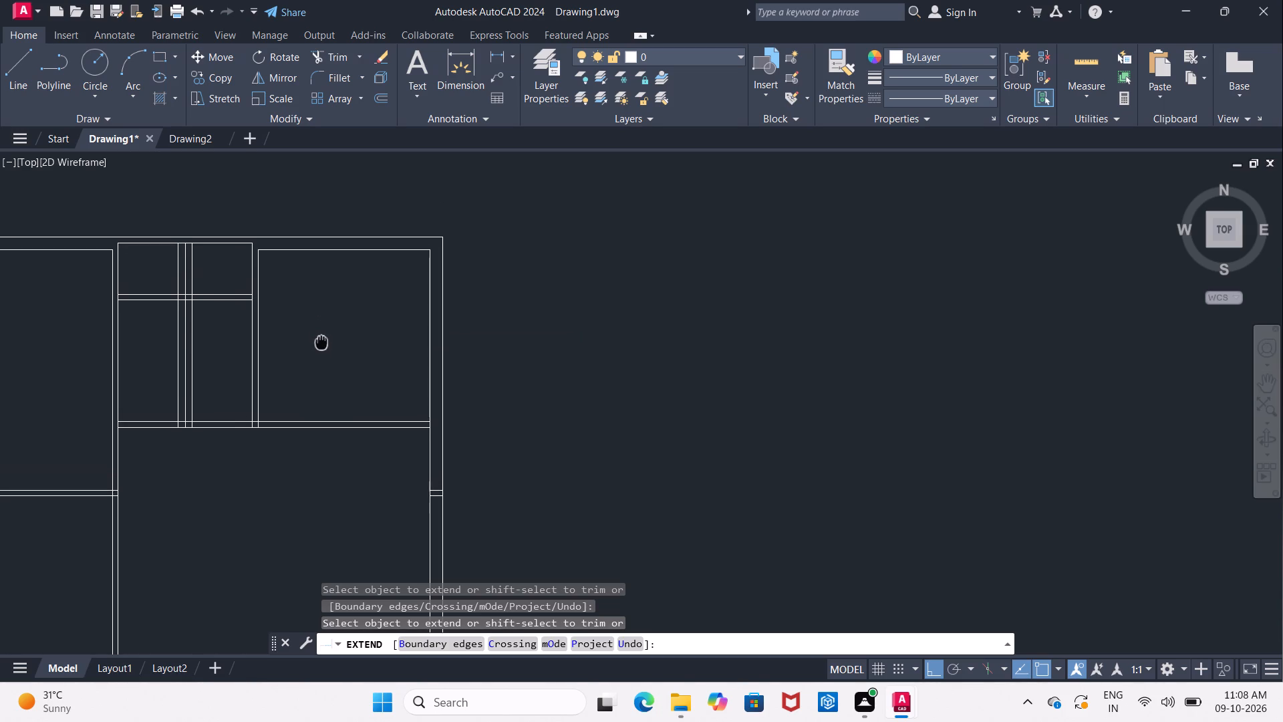
middle_drag(321, 342, 322, 347)
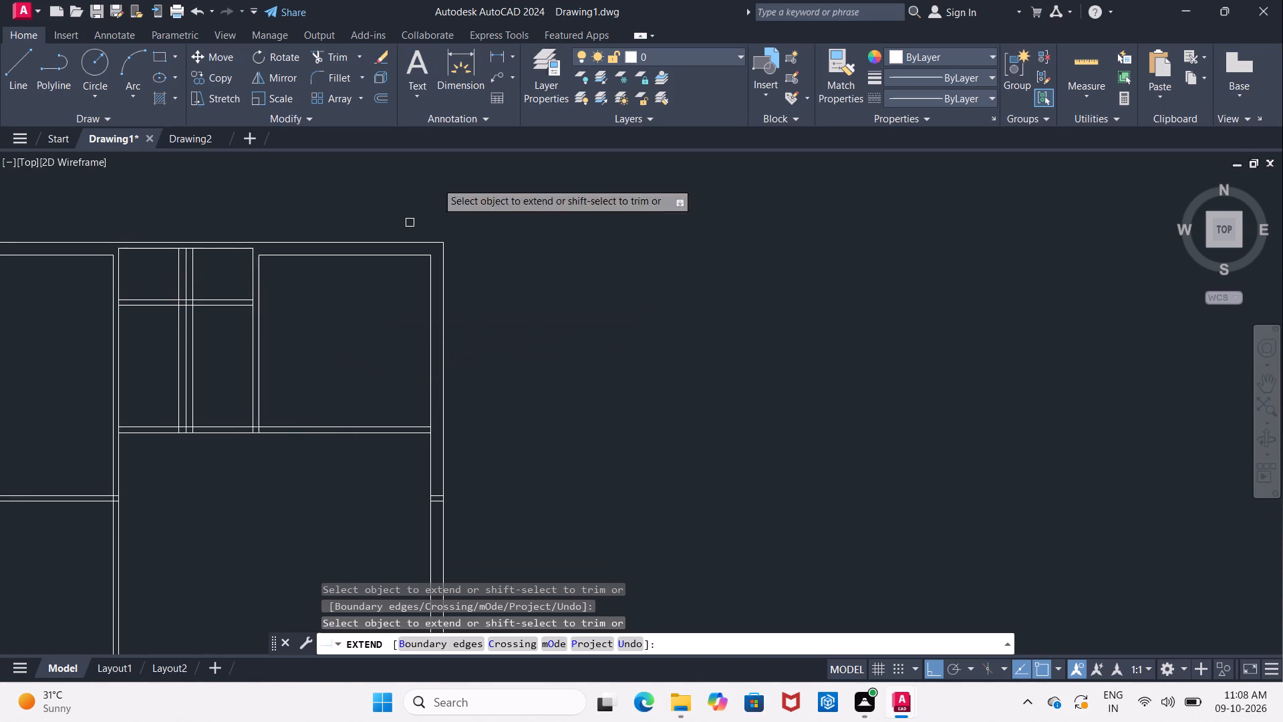
Measure the inside width of the upper middle room along its top wall with a temporary linear dimension, then cancel it.
click(496, 59)
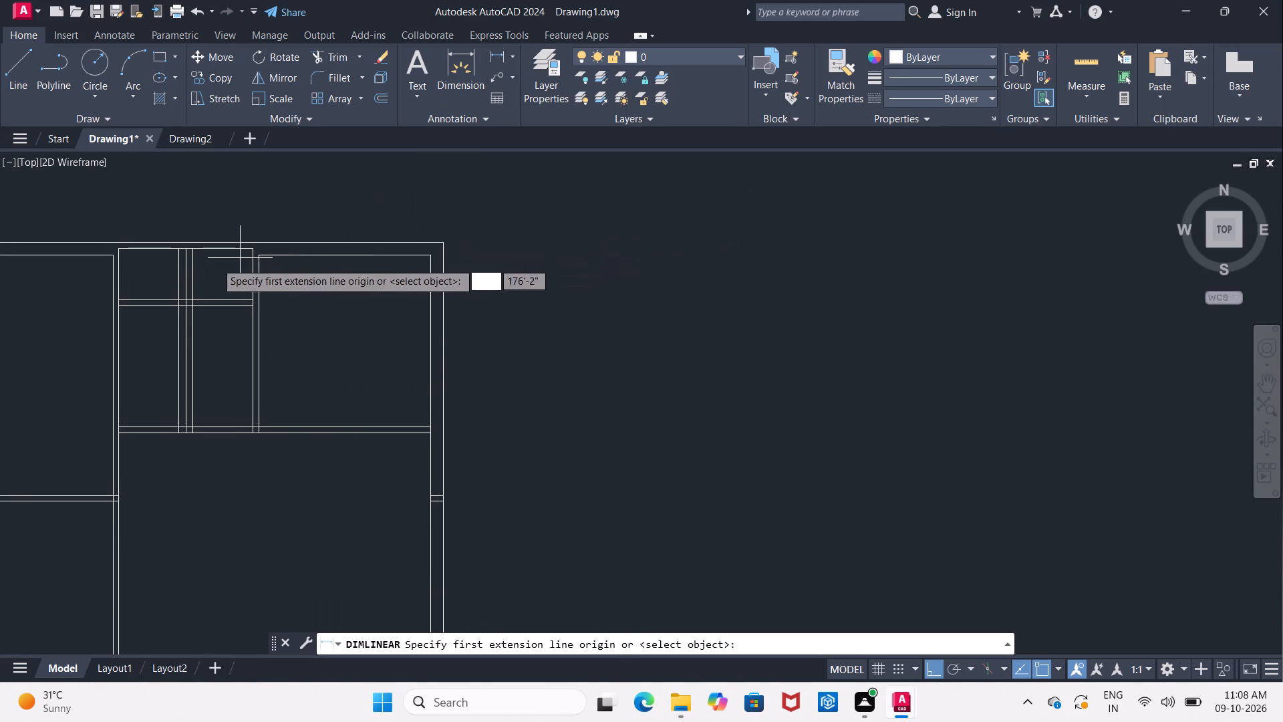
scroll(118, 265, up, 2)
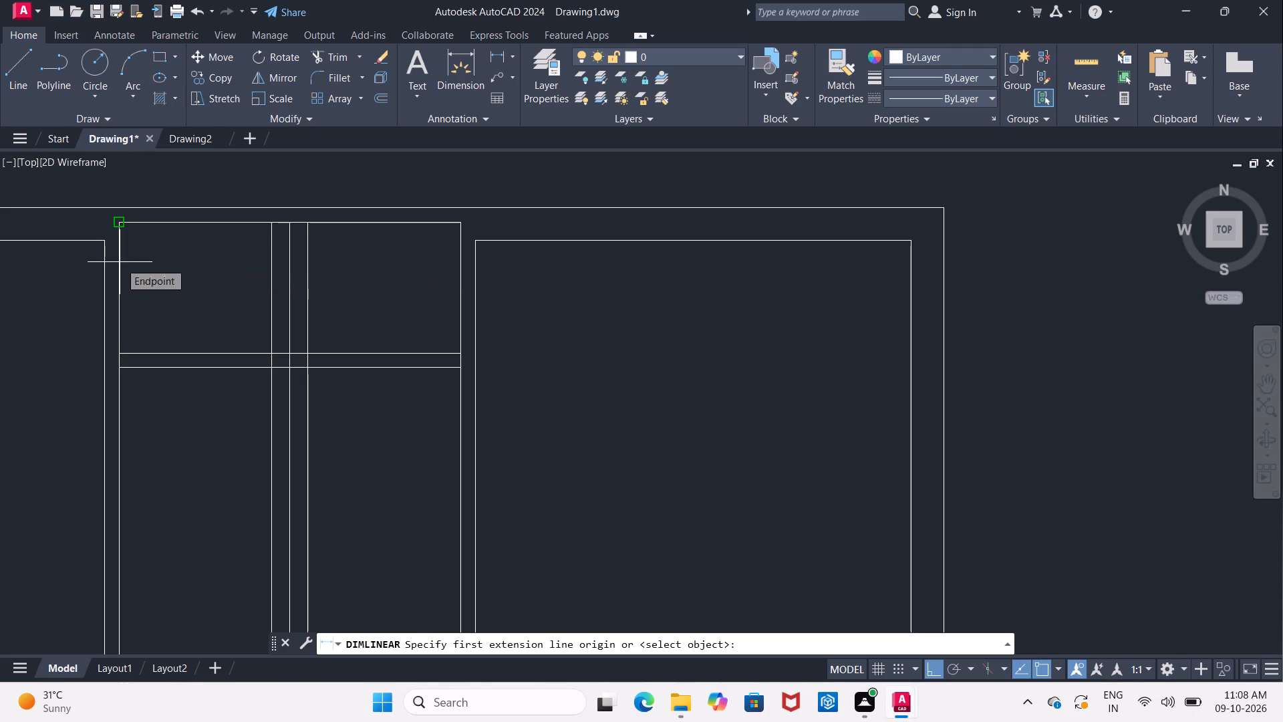
click(119, 233)
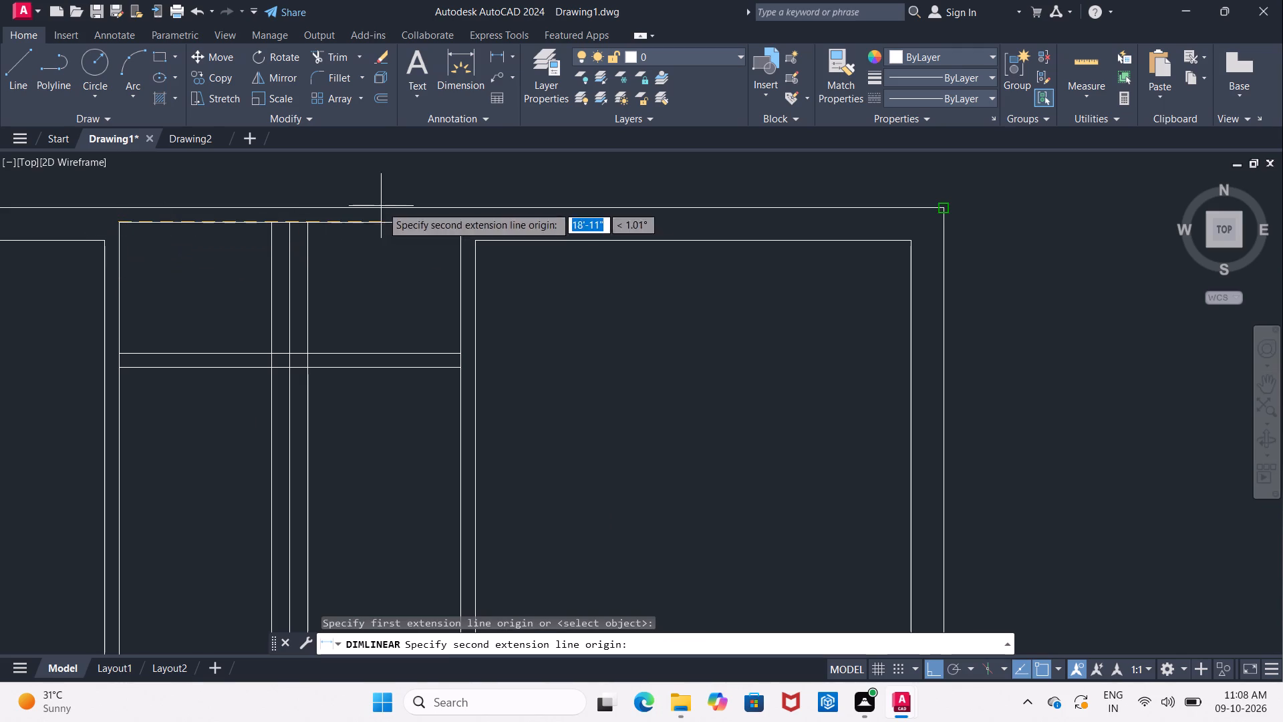
click(463, 224)
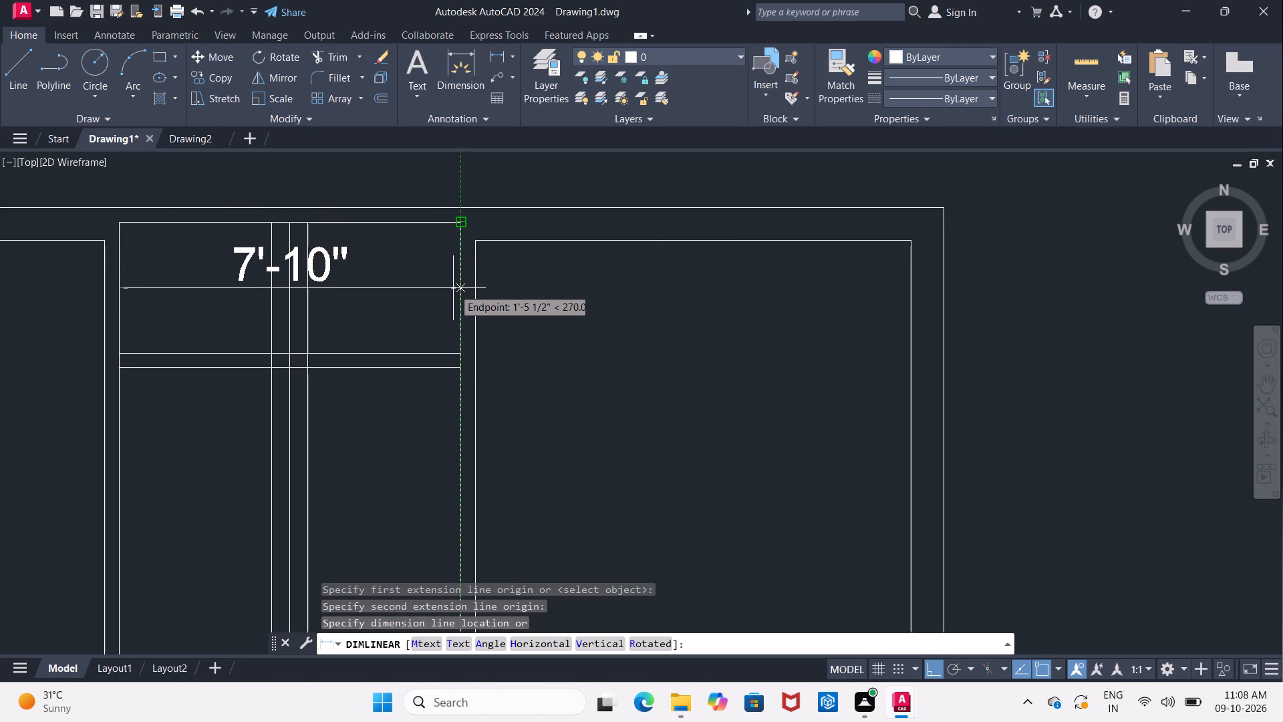
key(Escape)
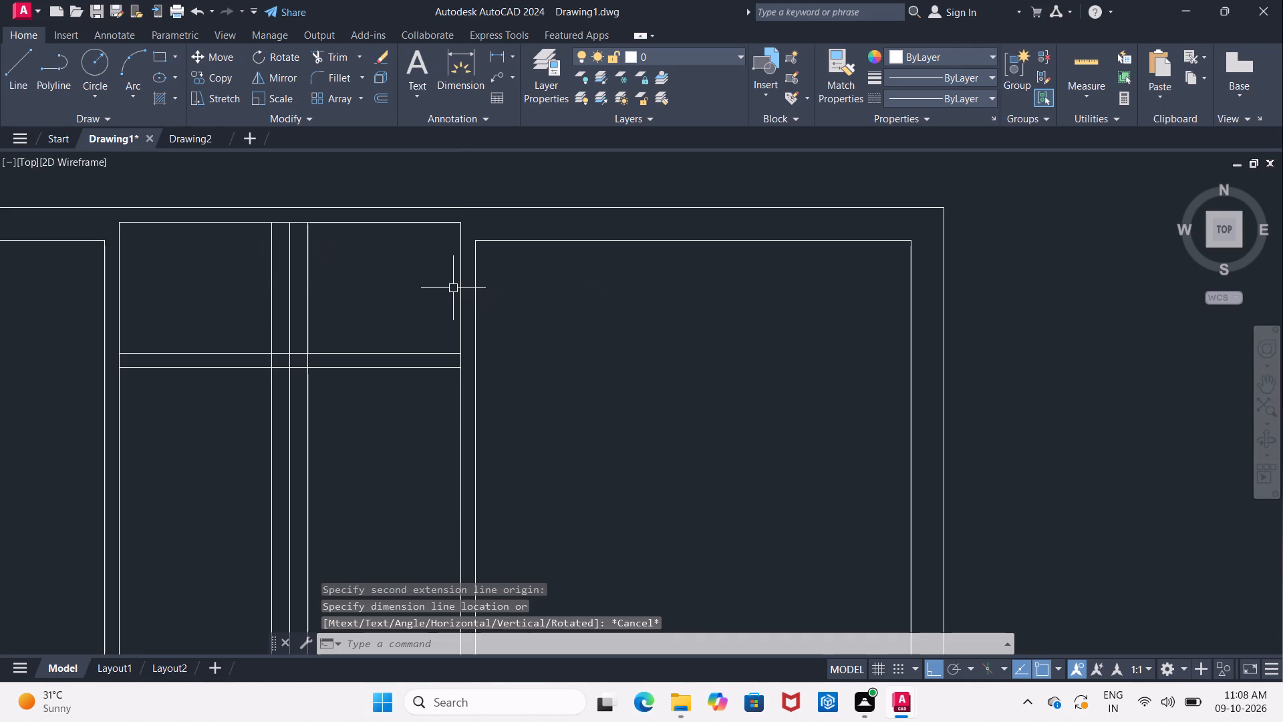
Examine the three vertical partition lines of the upper middle room against the surrounding rooms and walls.
scroll(426, 416, down, 1)
middle_drag(418, 409, 338, 263)
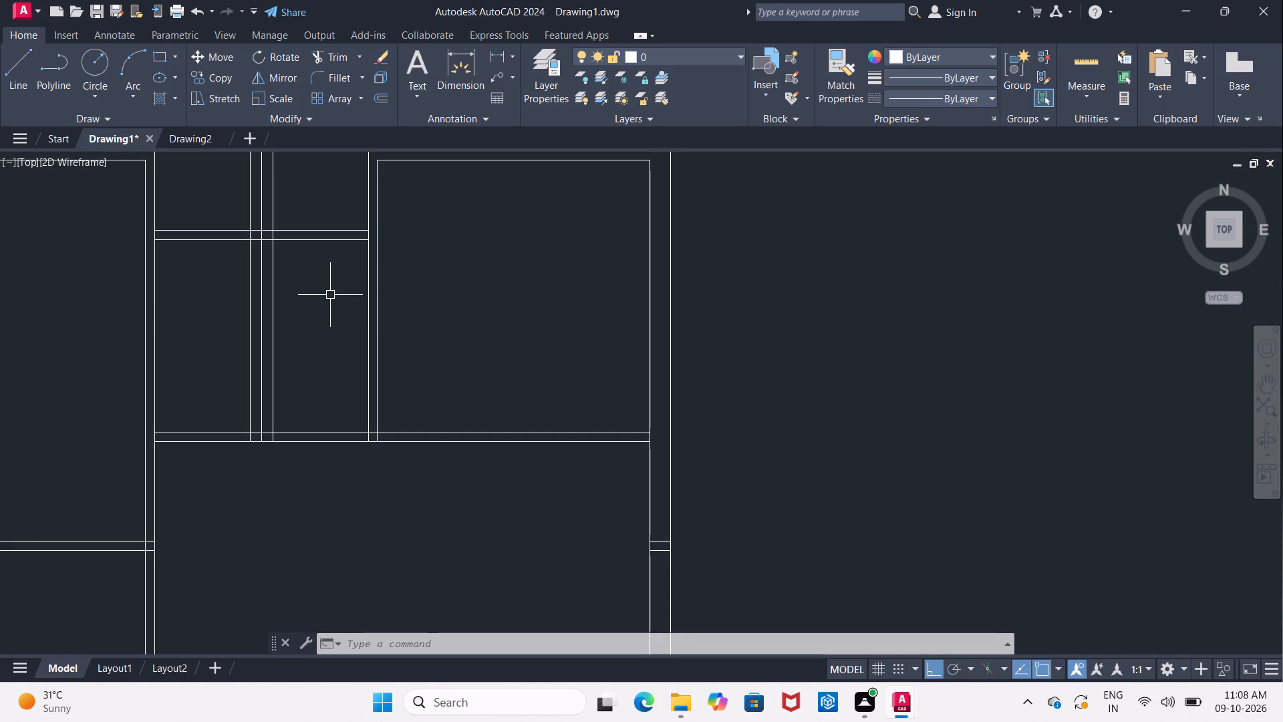
key(Escape)
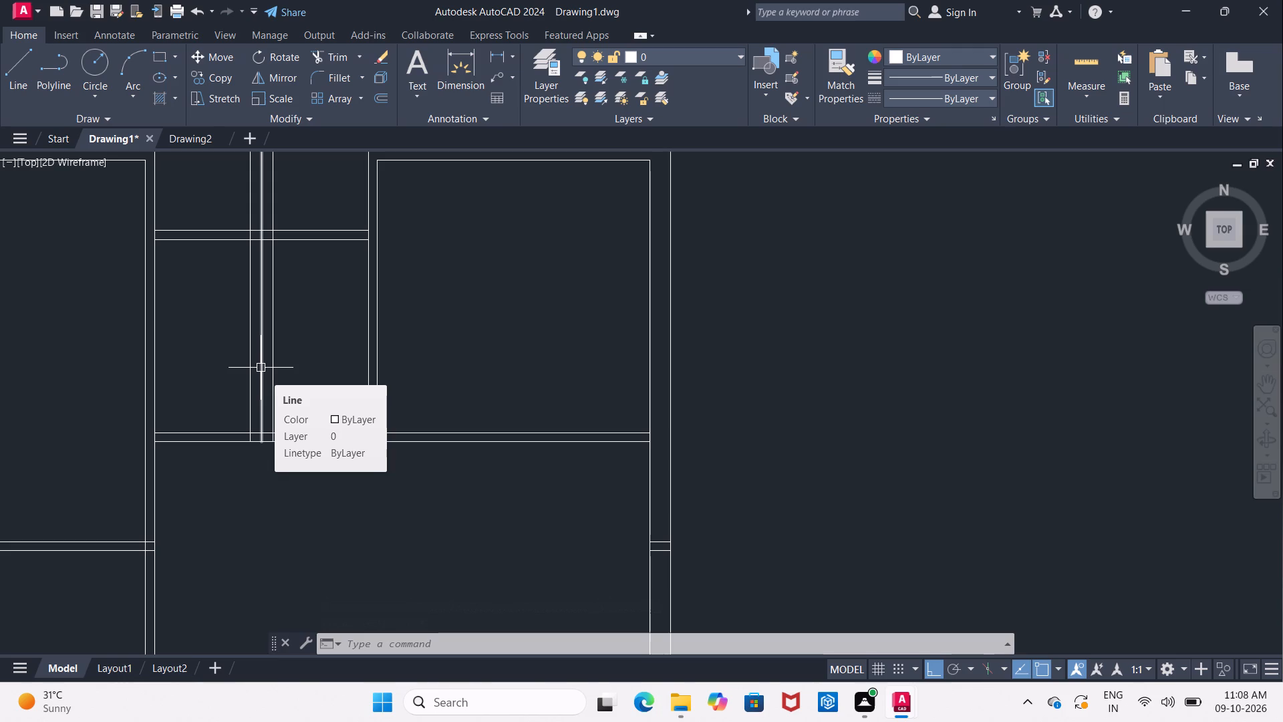
scroll(241, 376, down, 3)
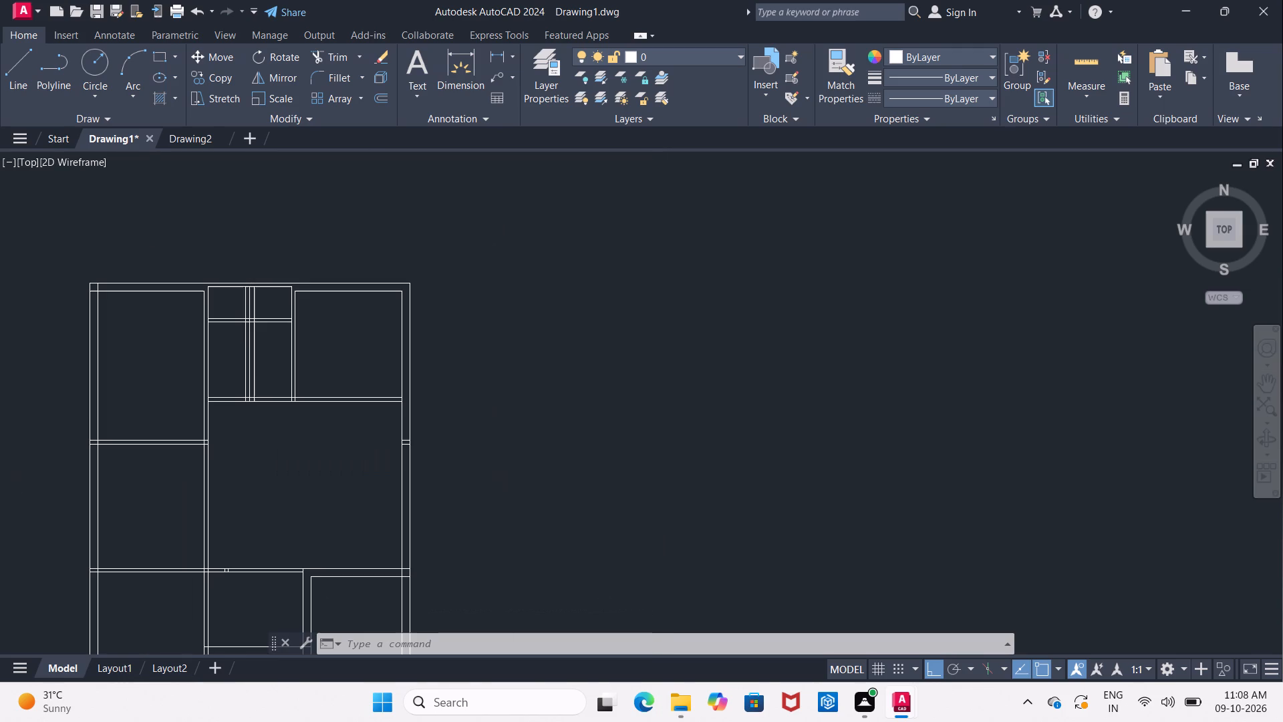
scroll(239, 374, up, 3)
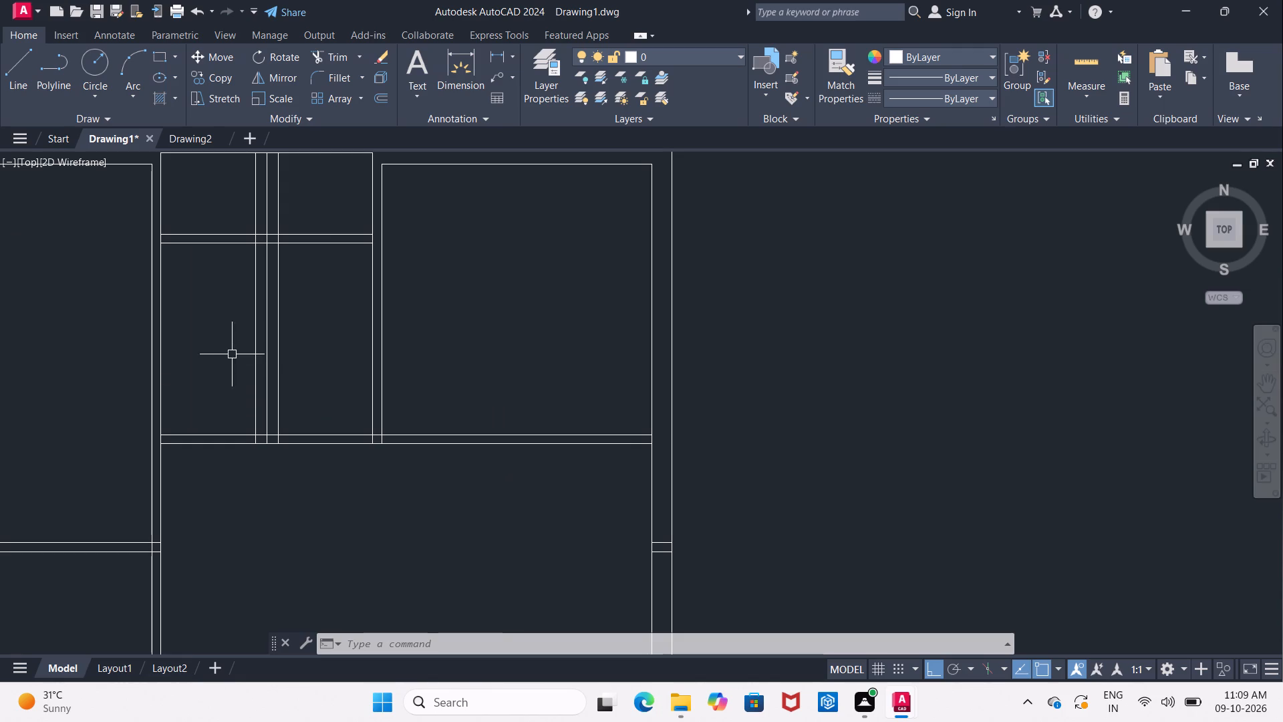
scroll(212, 319, up, 1)
scroll(210, 317, down, 2)
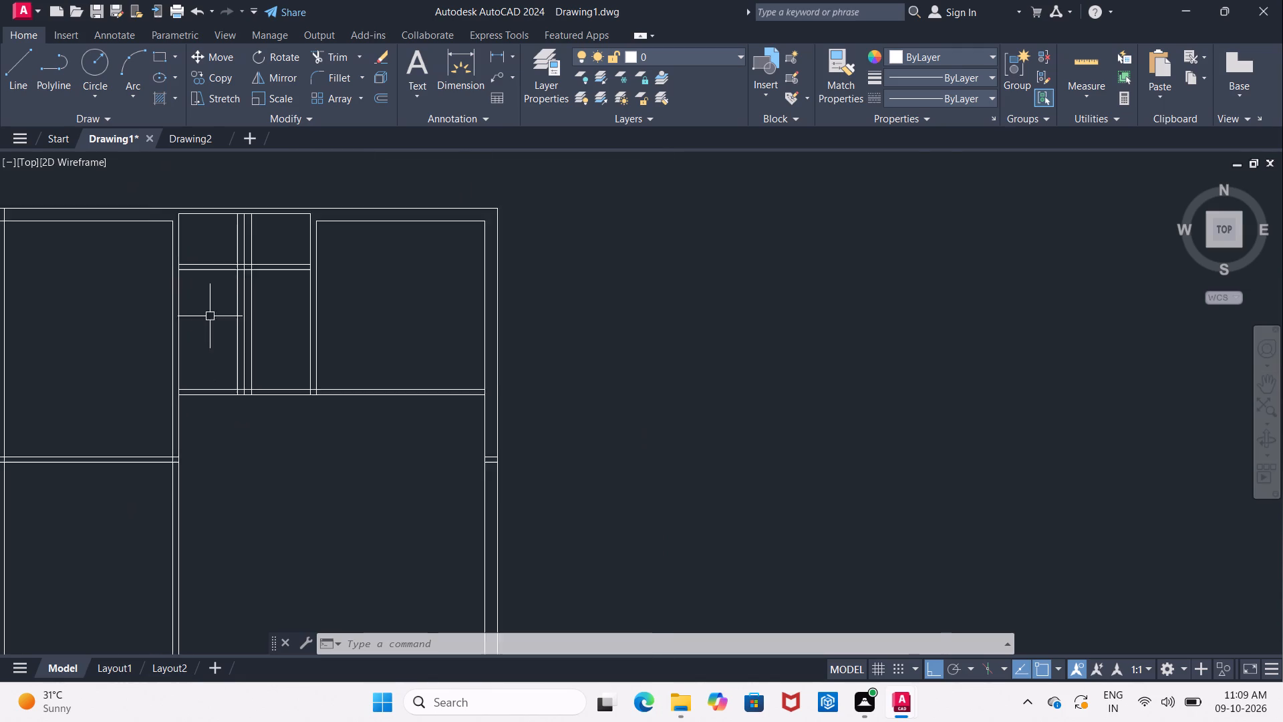
scroll(209, 316, up, 1)
middle_drag(209, 316, 146, 376)
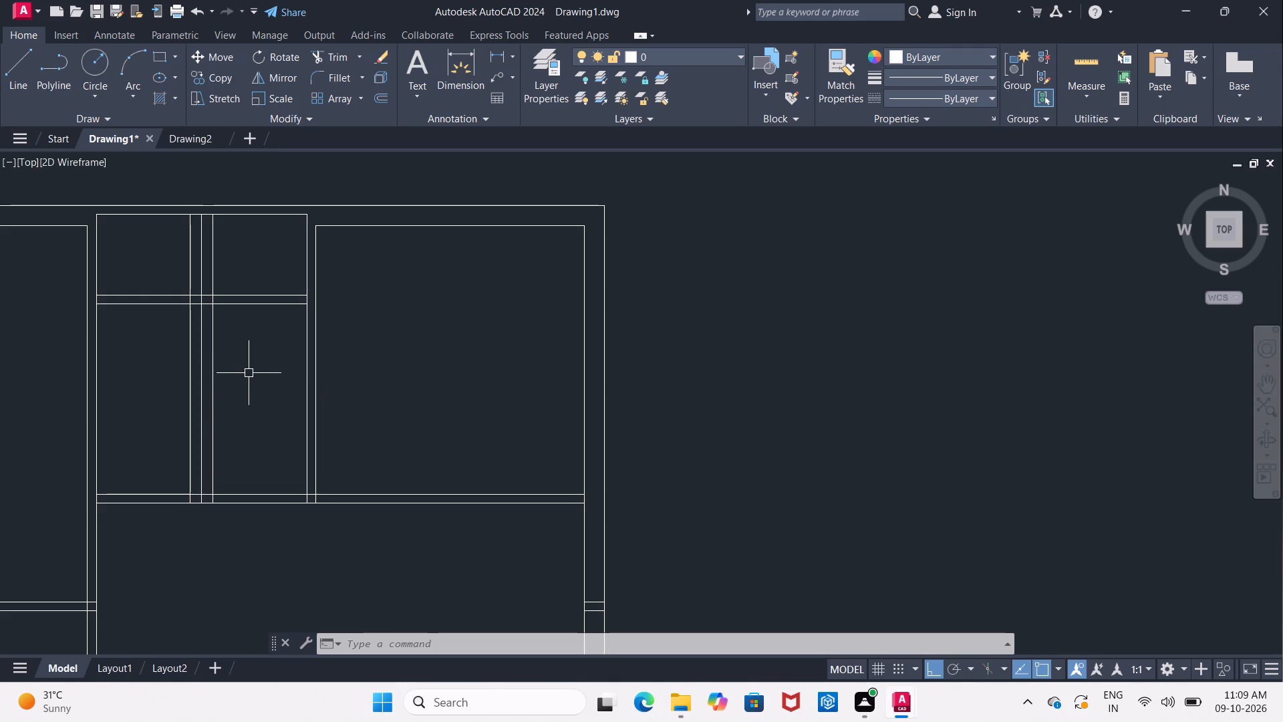
key(Escape)
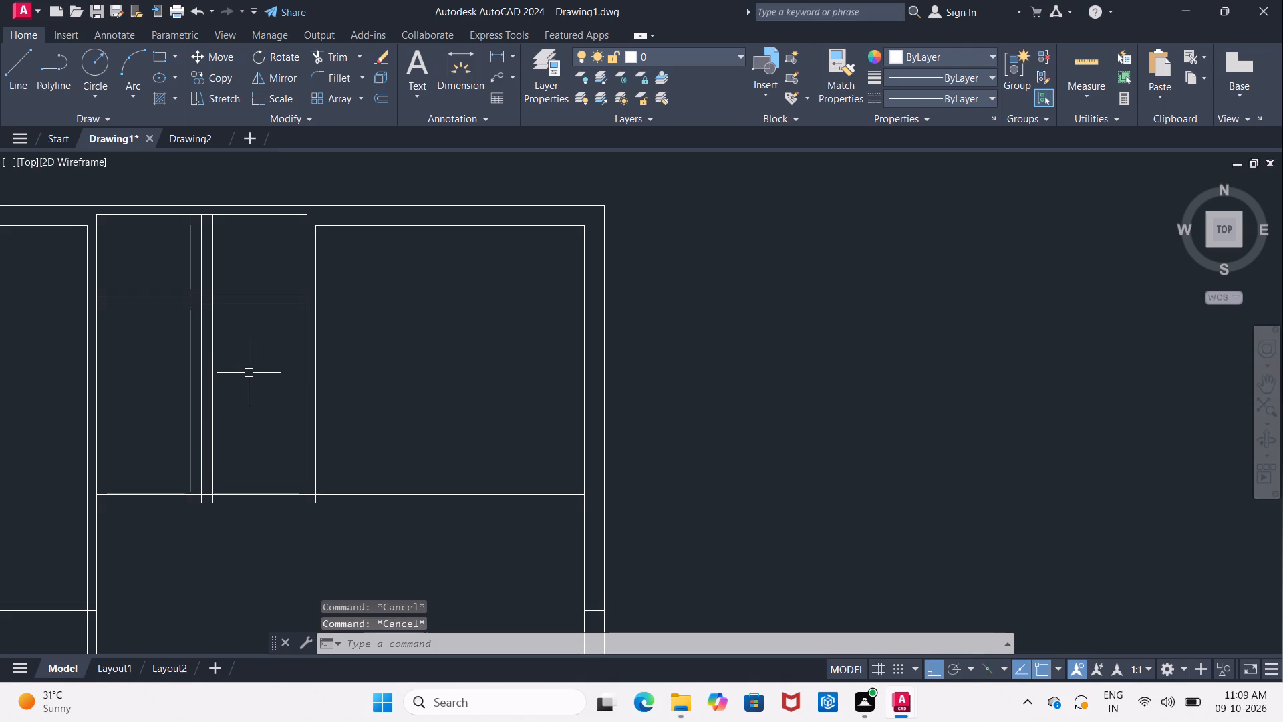
Delete the three vertical partition lines in the middle of the upper middle room.
click(213, 380)
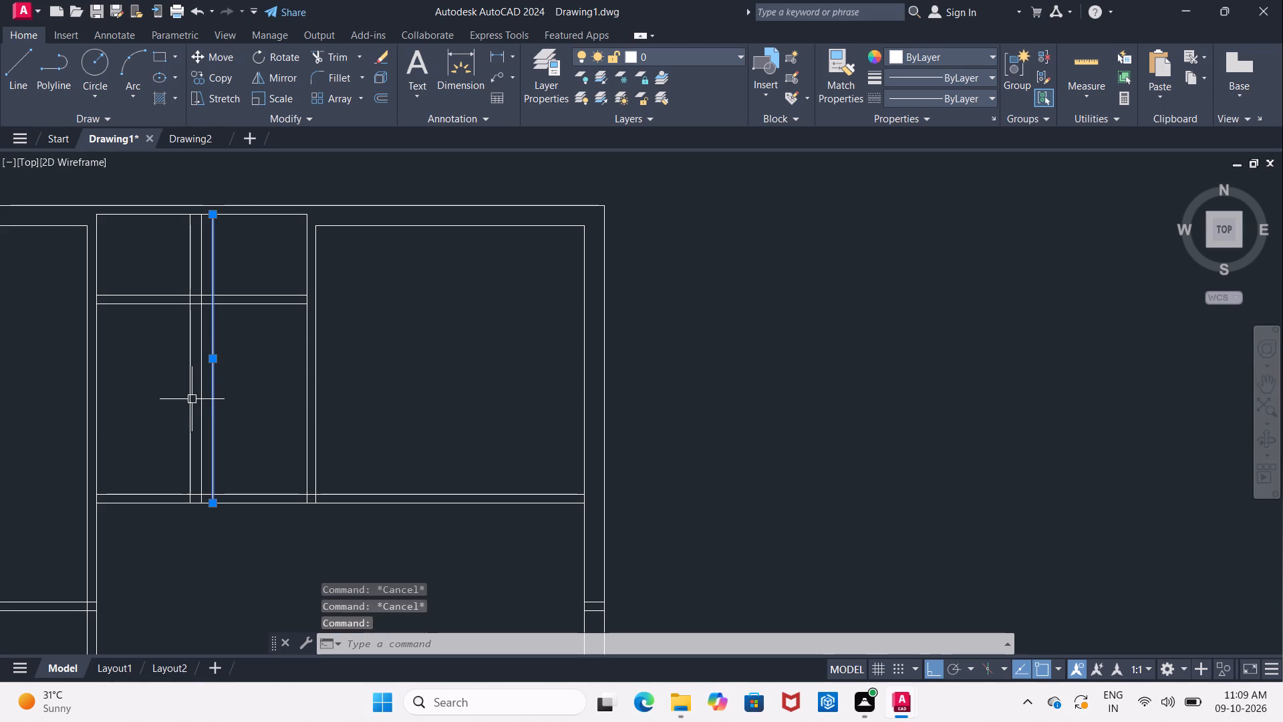
click(192, 398)
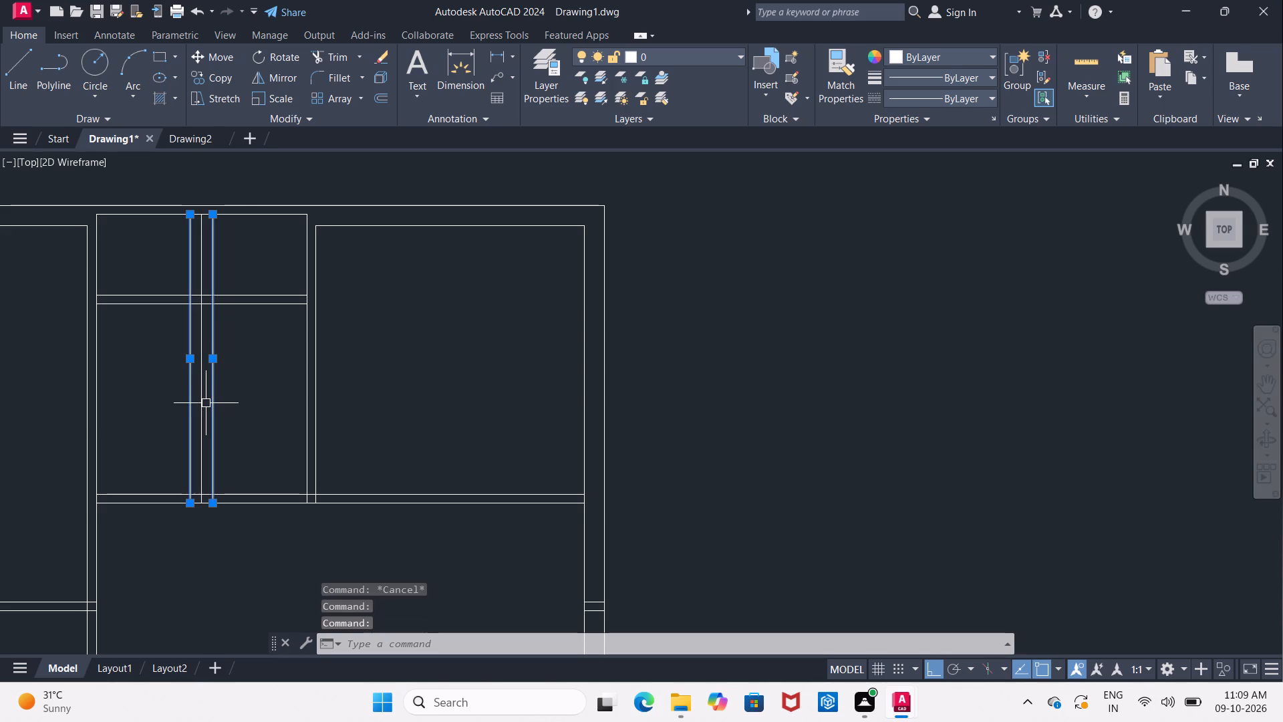
click(203, 406)
key(Delete)
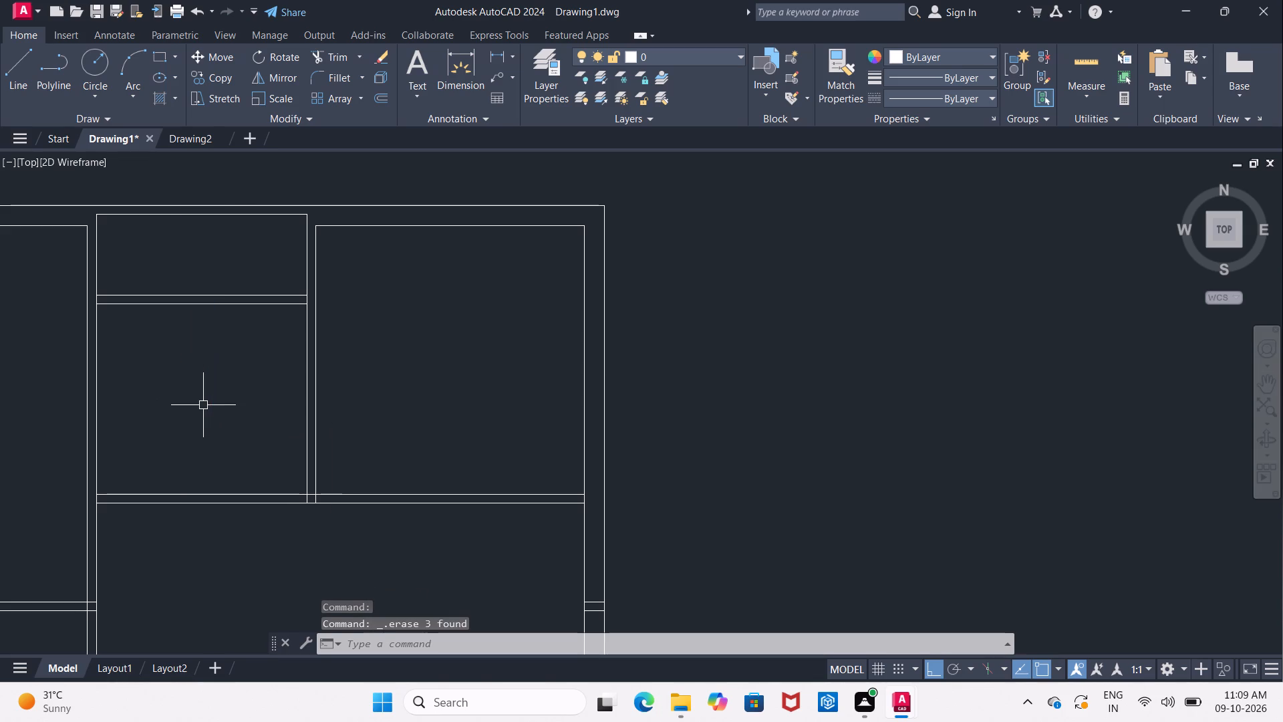
Offset the upper middle room's left wall line 3'6" to the right, into the room, and end the command.
key(o)
key(Return)
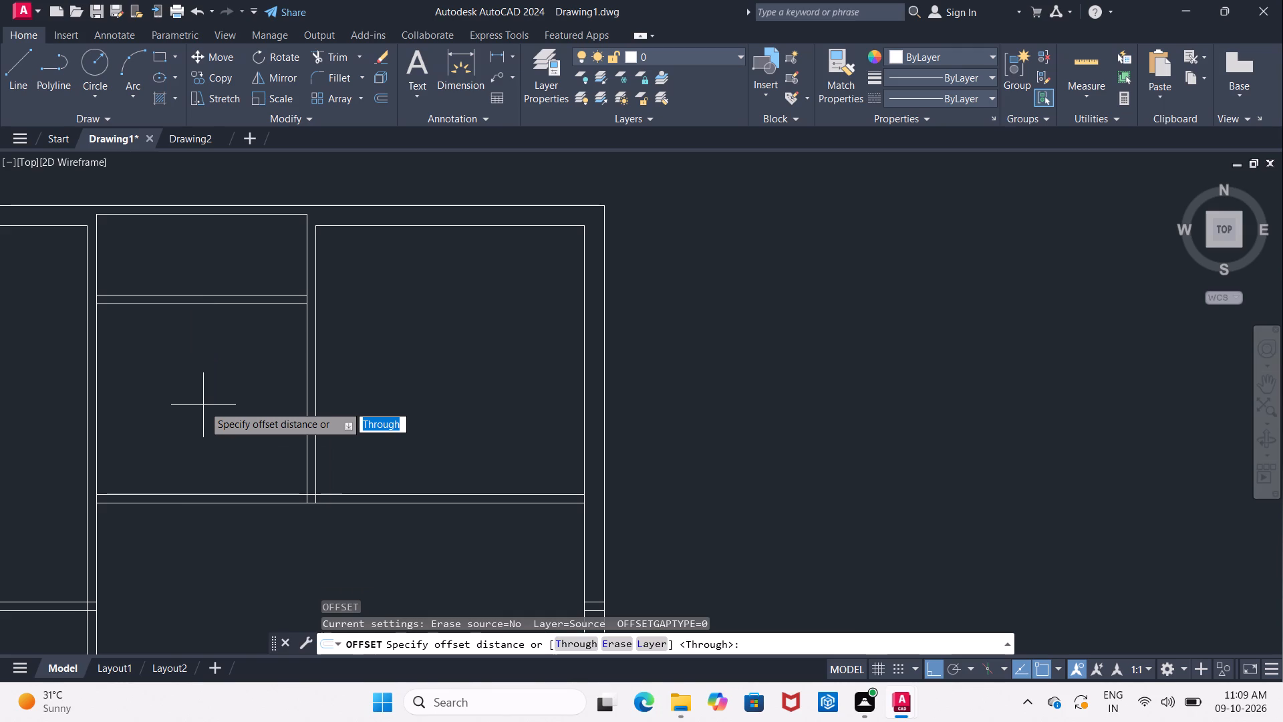
text(3'6")
key(Return)
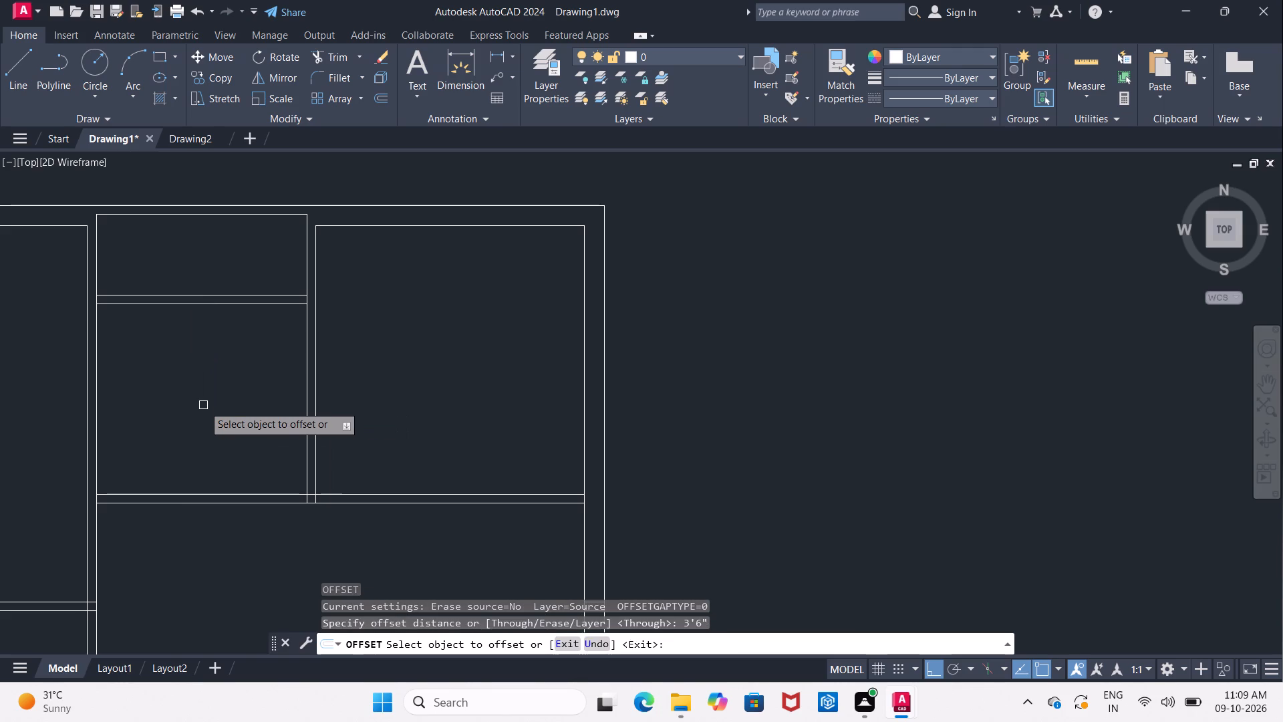
click(98, 427)
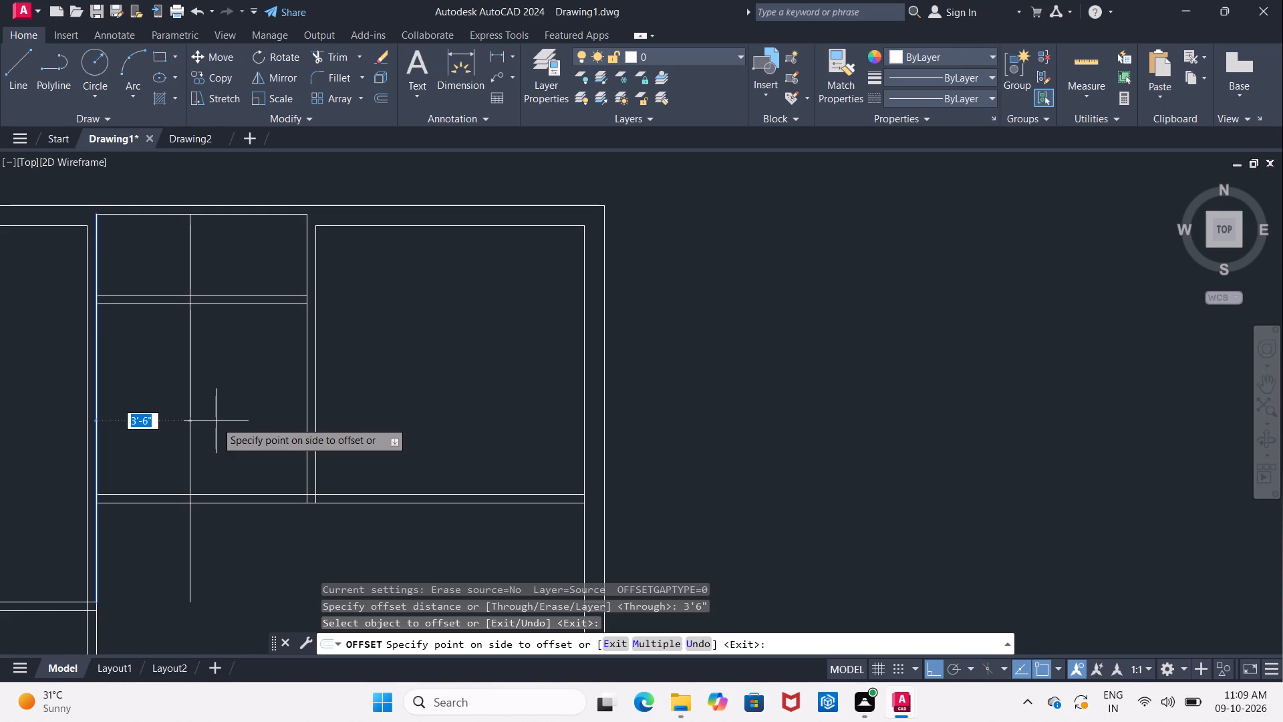
click(216, 421)
key(Return)
Offset the new vertical partition line 5" to the right to give the partition its thickness.
key(Return)
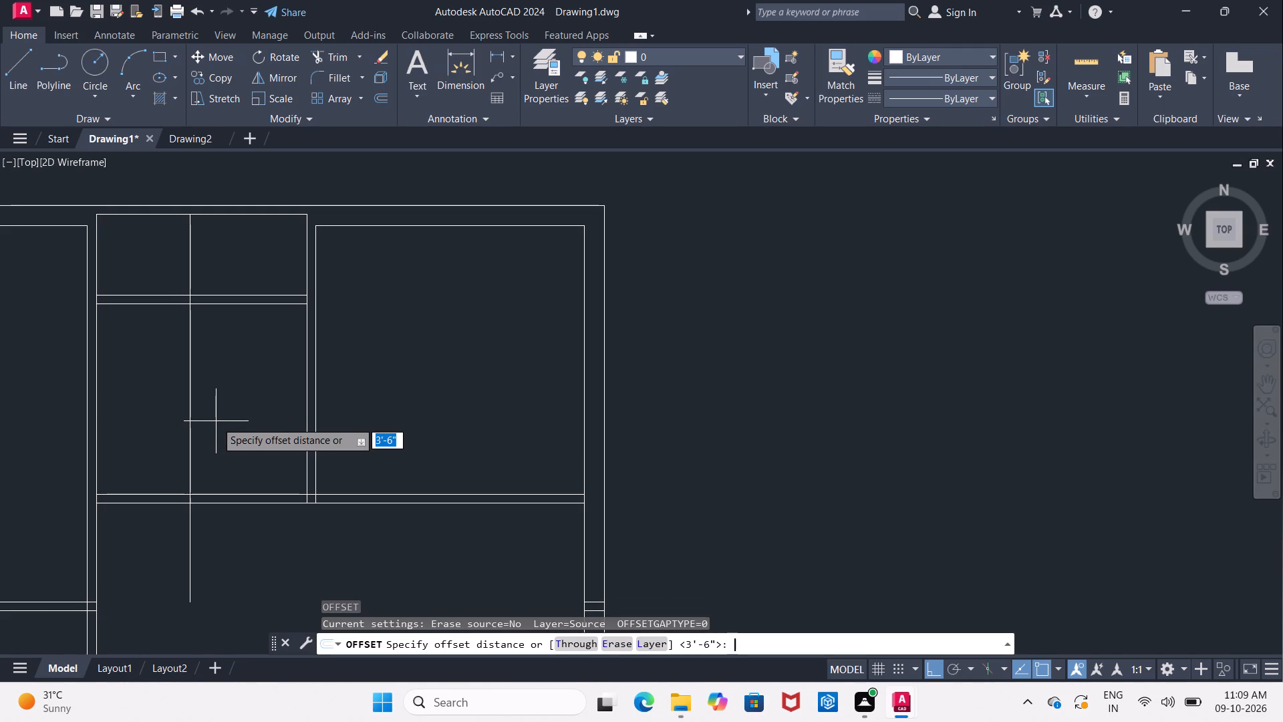
key(4)
key(BackSpace)
key(5)
key(shift+quotedbl)
key(Return)
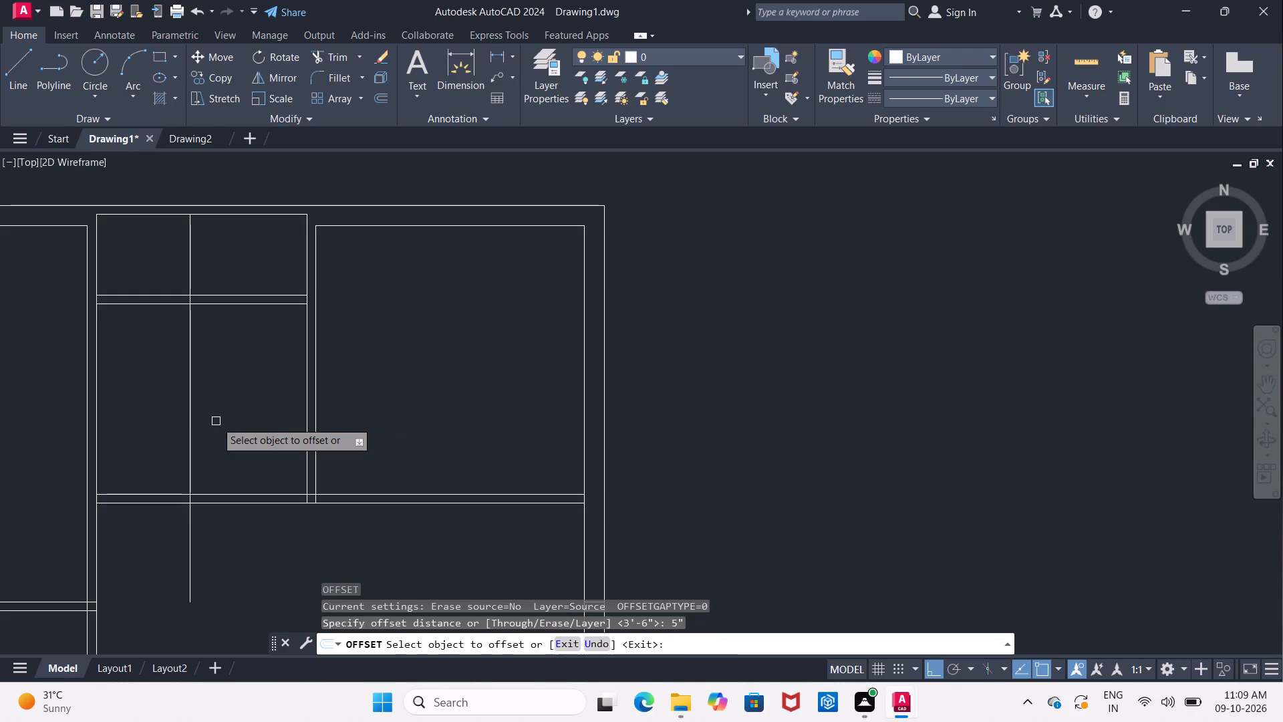
click(190, 398)
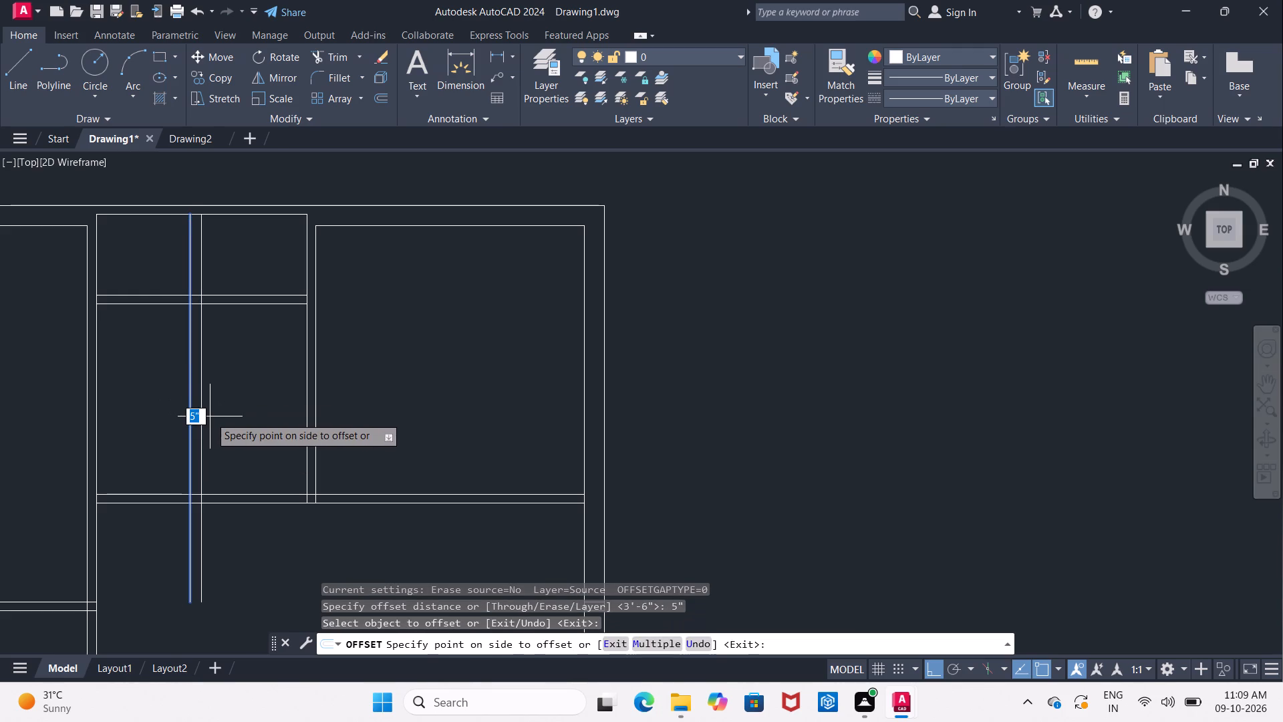
click(210, 416)
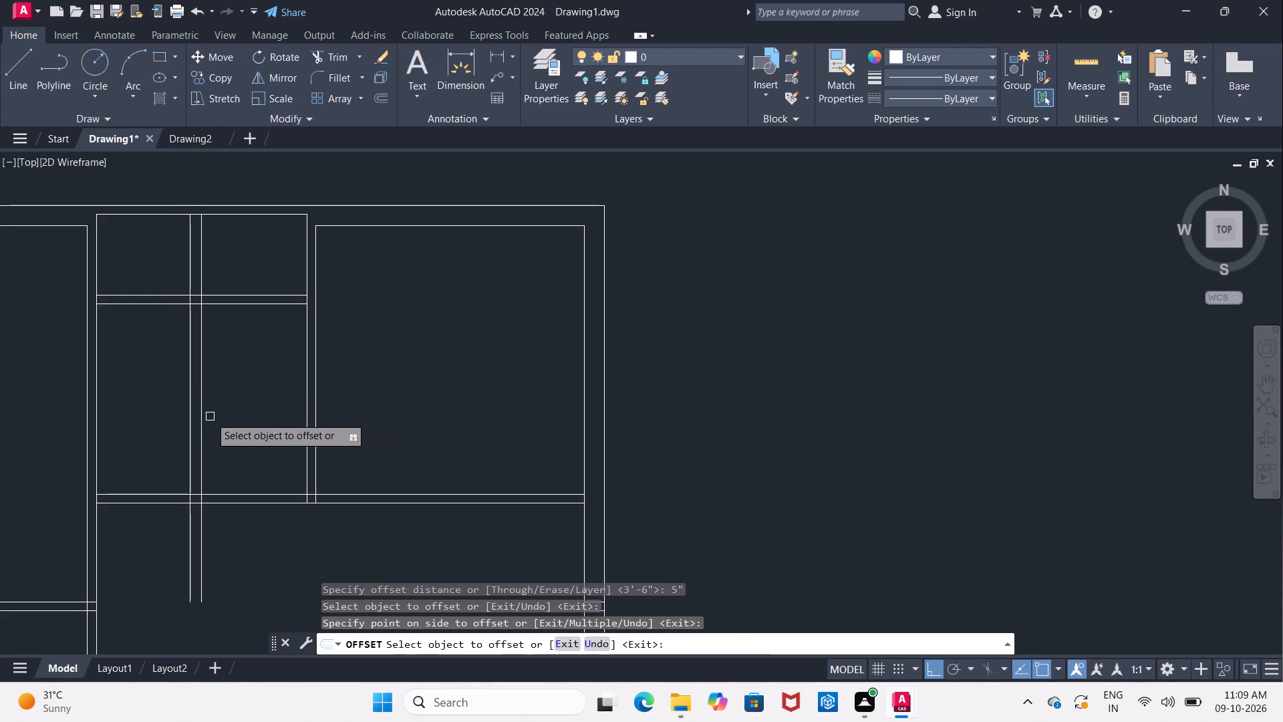
Offset the partition's right-hand line 3'6" to the right, towards the room's right wall, and end the command.
text(3'6")
key(Return)
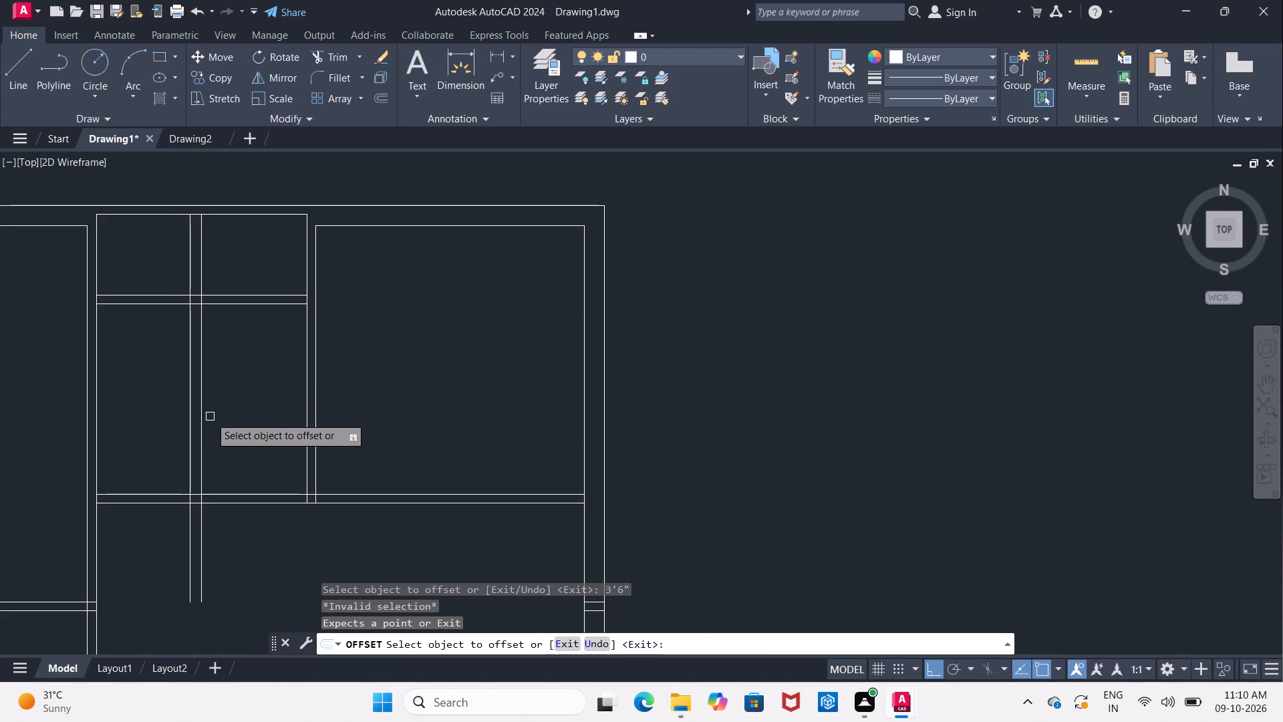
click(204, 412)
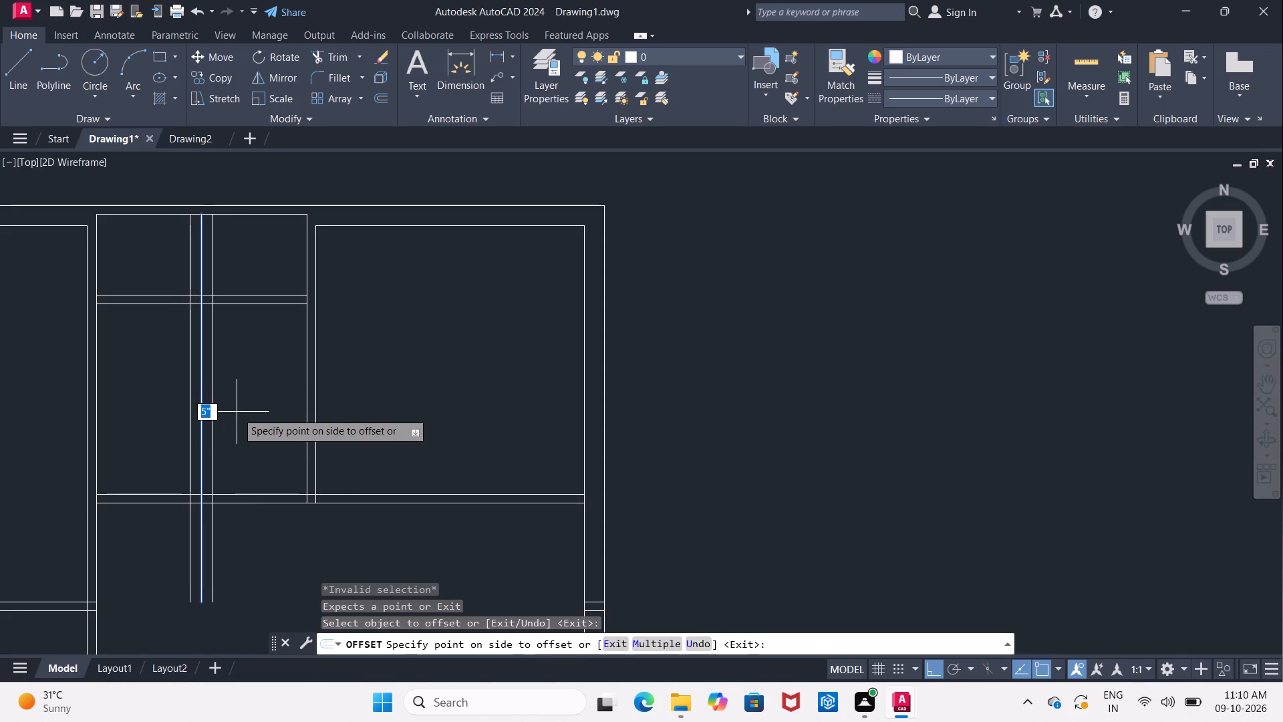
key(BackSpace)
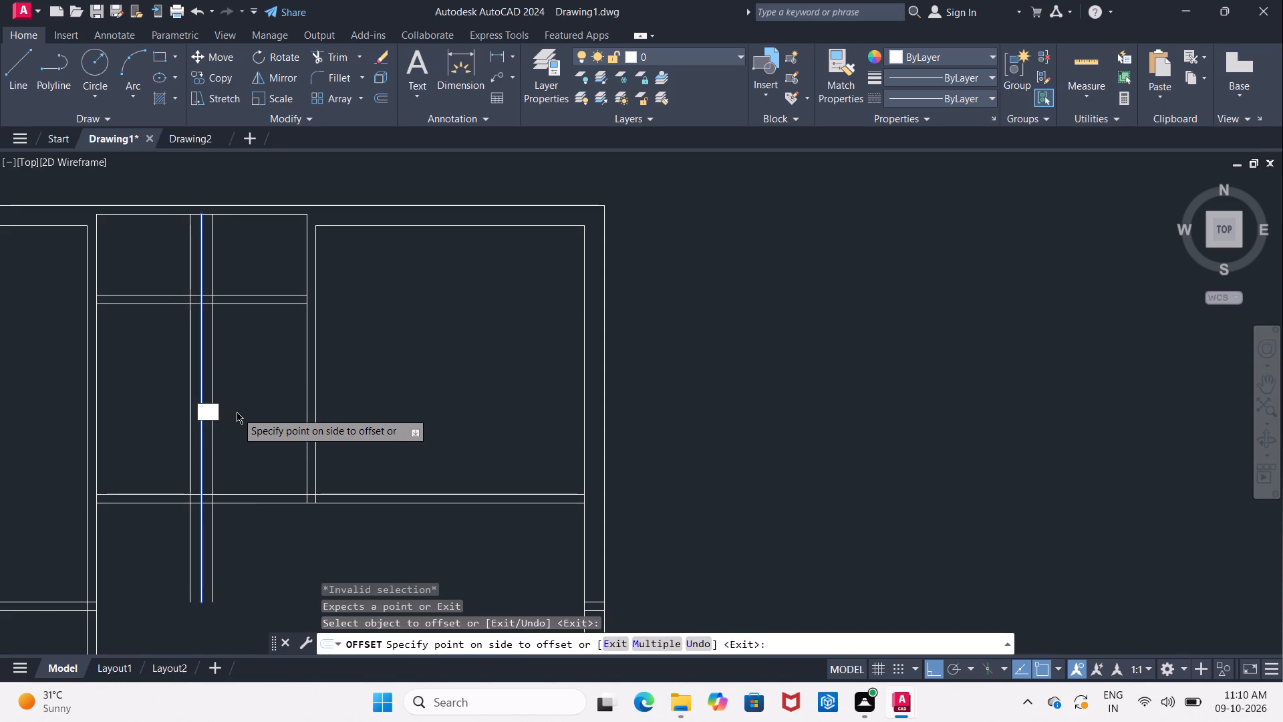
text(3'6")
key(Return)
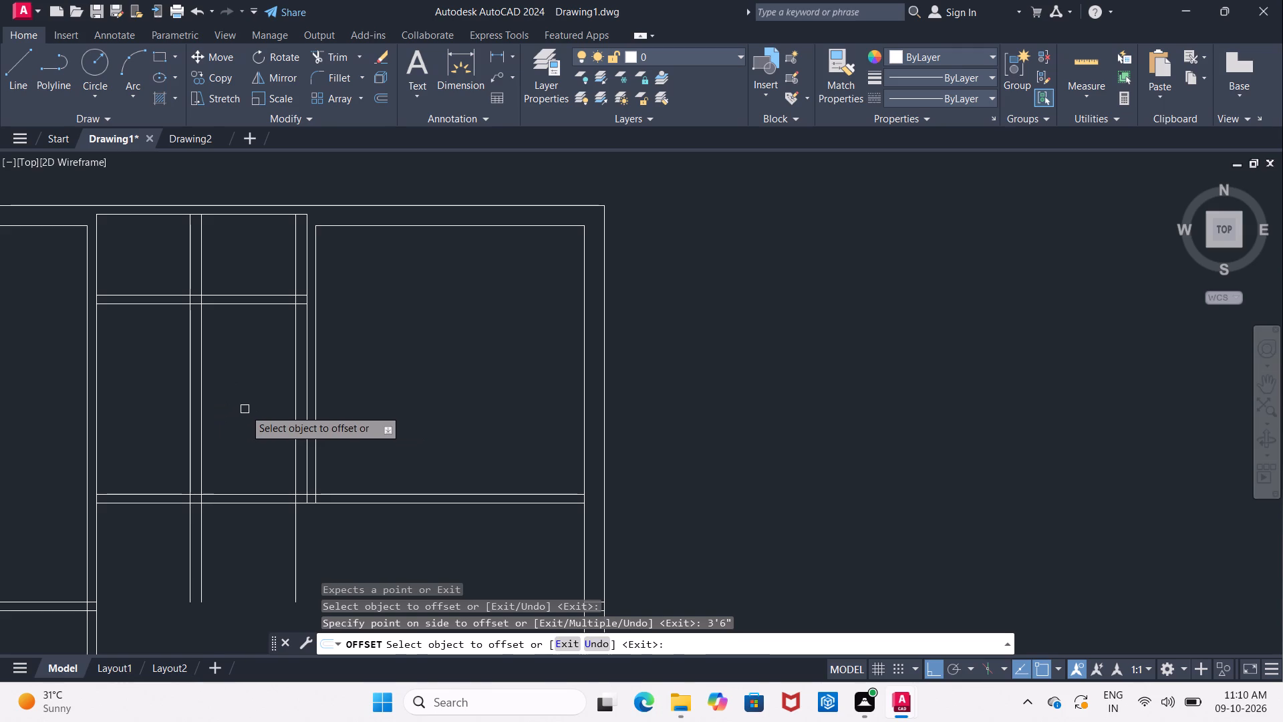
key(Escape)
Measure the gap between the newest vertical line and the room's right wall with a temporary linear dimension, then cancel it.
middle_drag(265, 405, 167, 394)
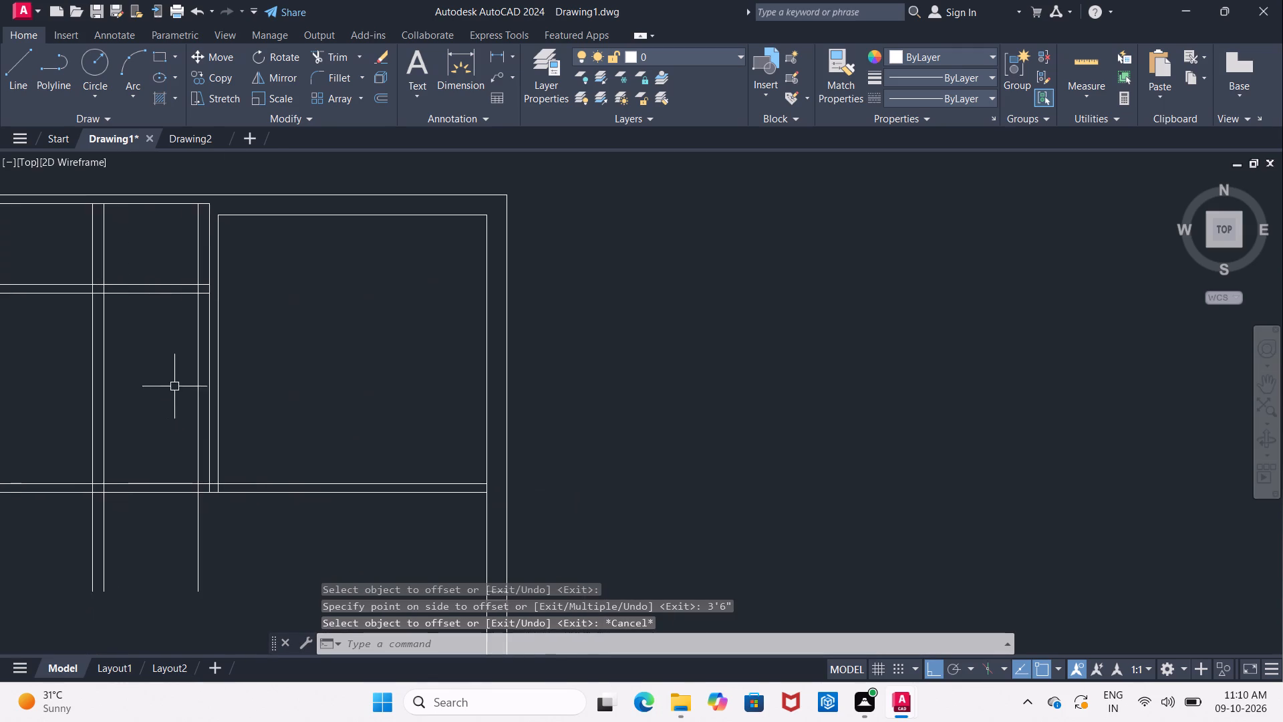
scroll(178, 372, up, 2)
middle_drag(172, 329, 98, 423)
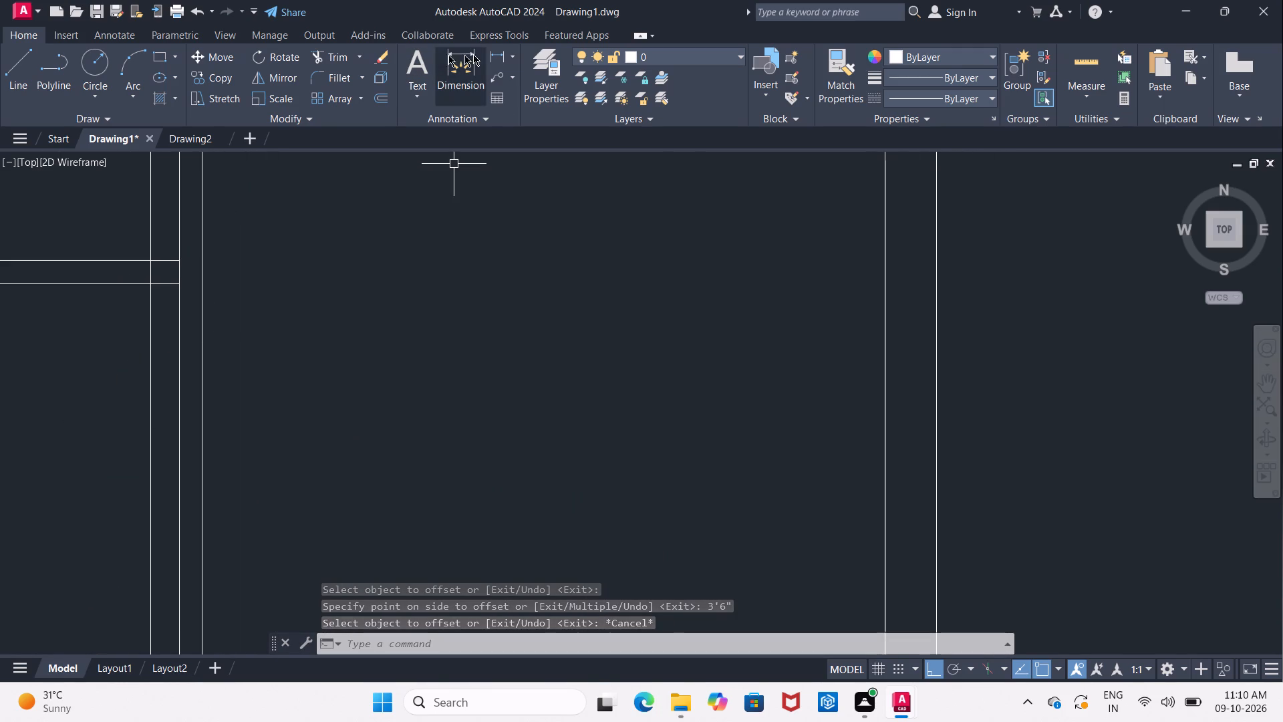
click(494, 50)
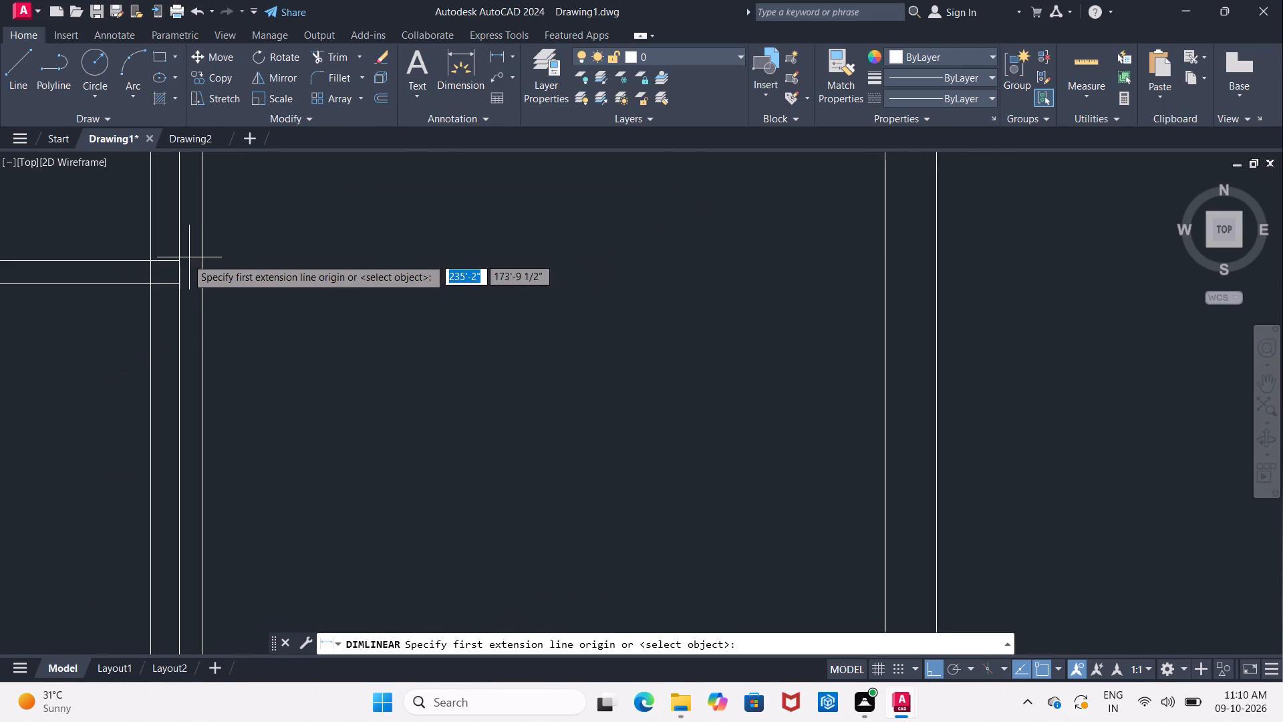
click(149, 281)
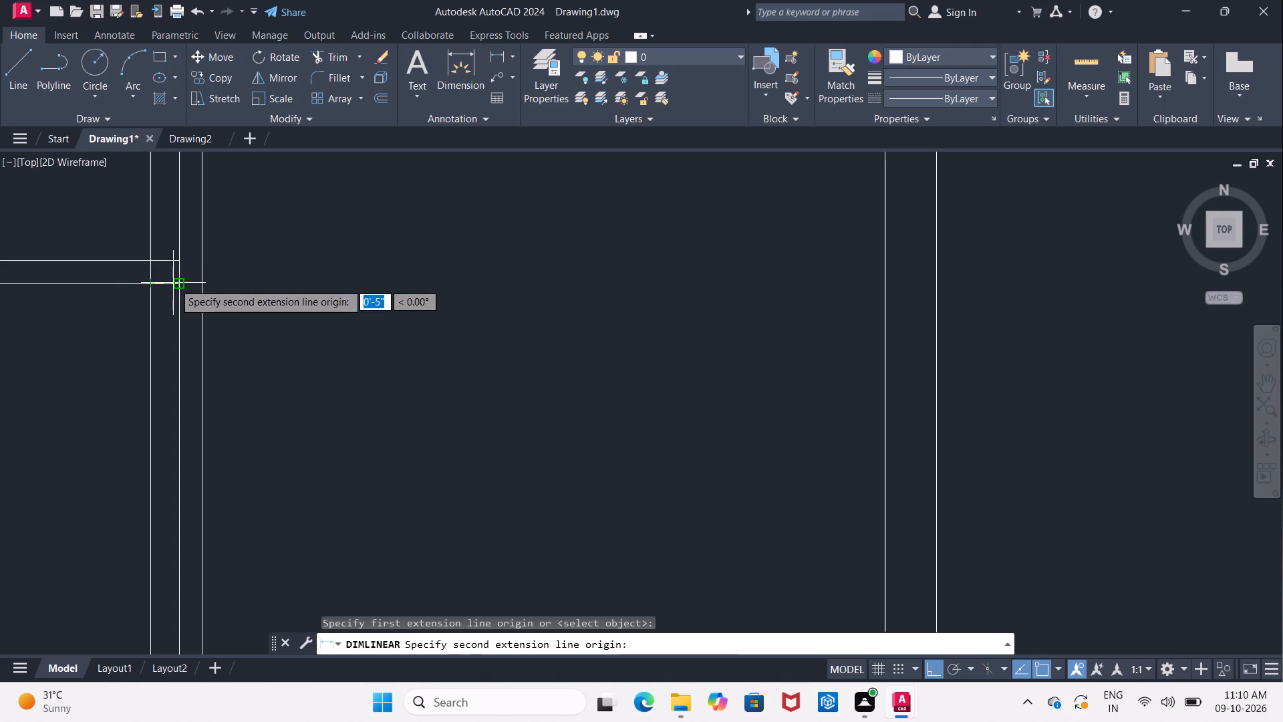
click(177, 283)
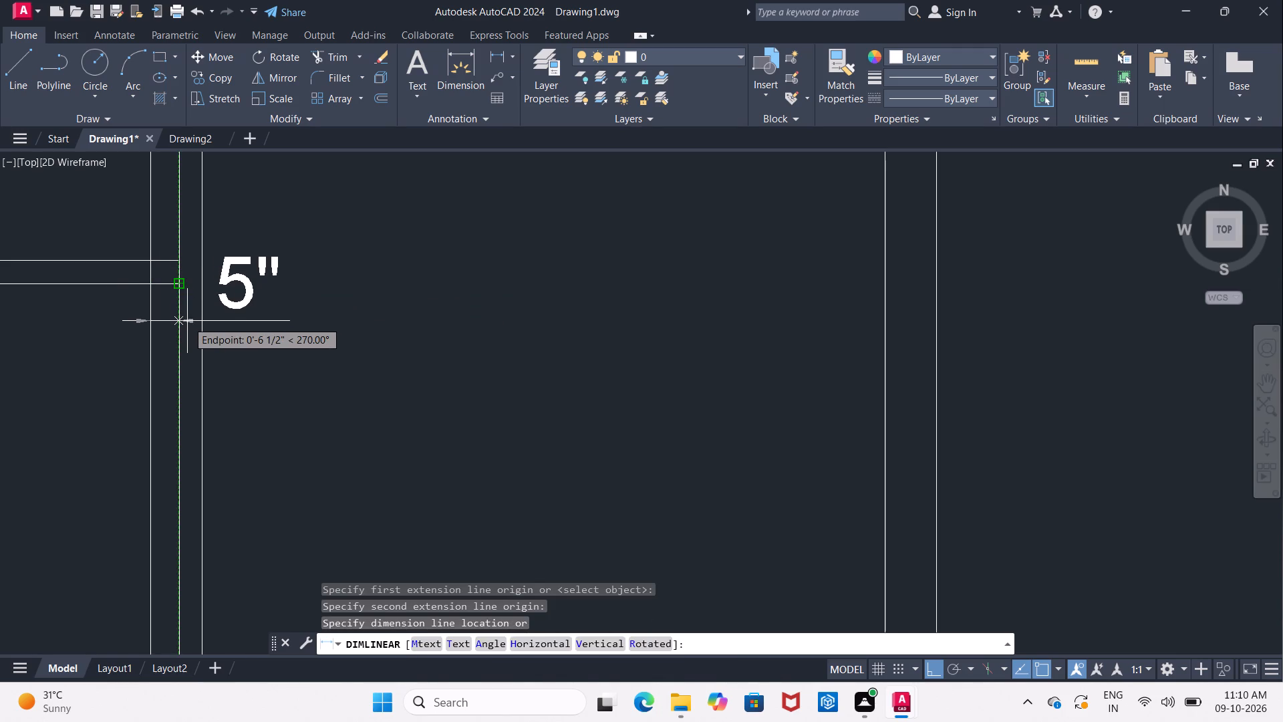
key(Escape)
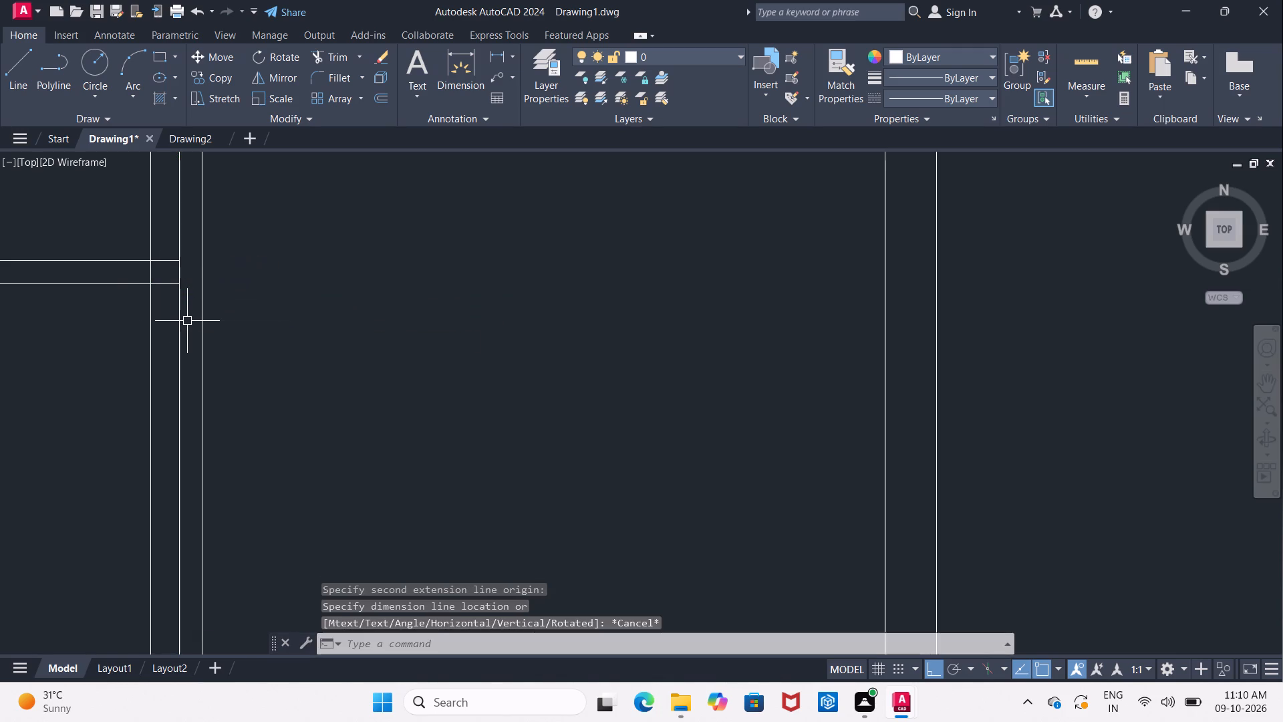
key(Escape)
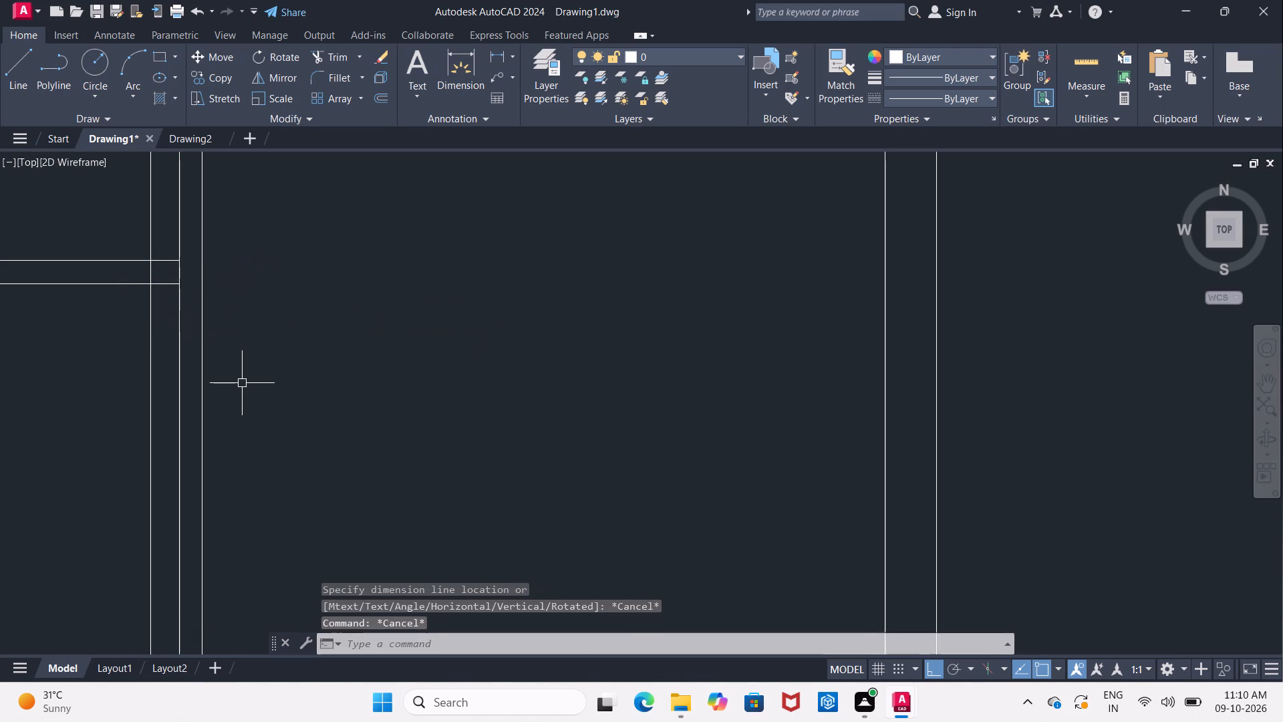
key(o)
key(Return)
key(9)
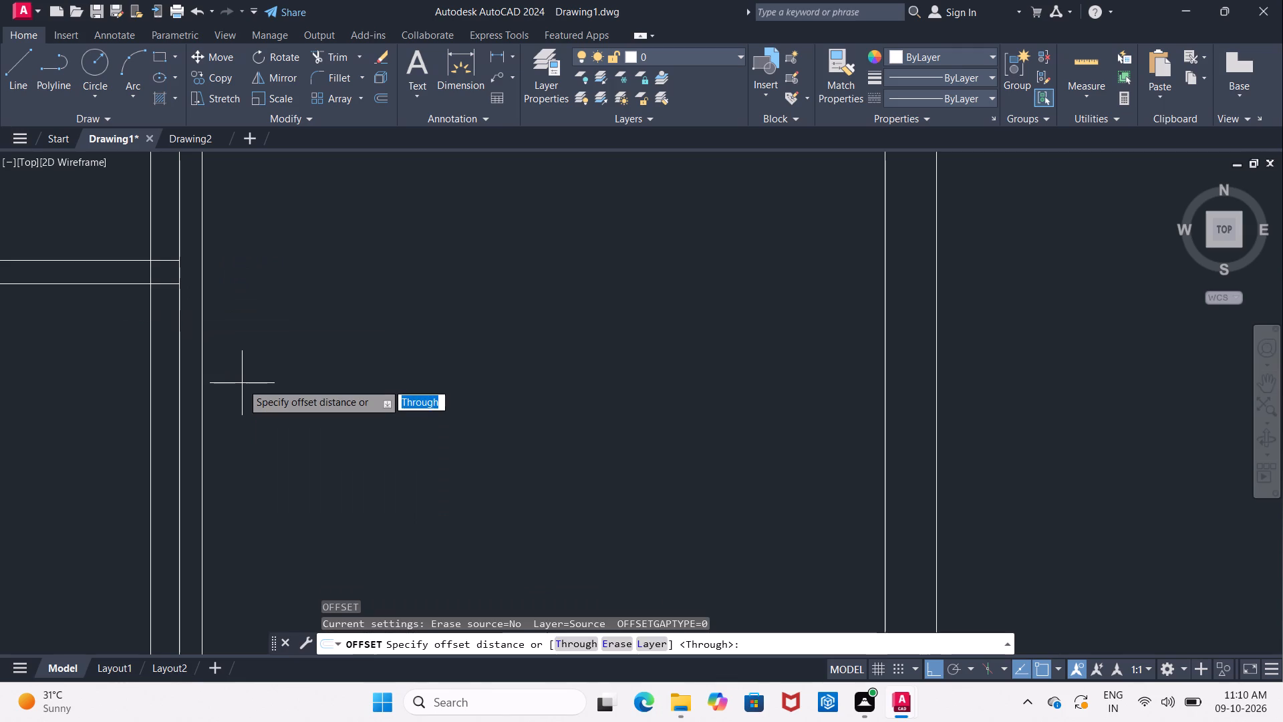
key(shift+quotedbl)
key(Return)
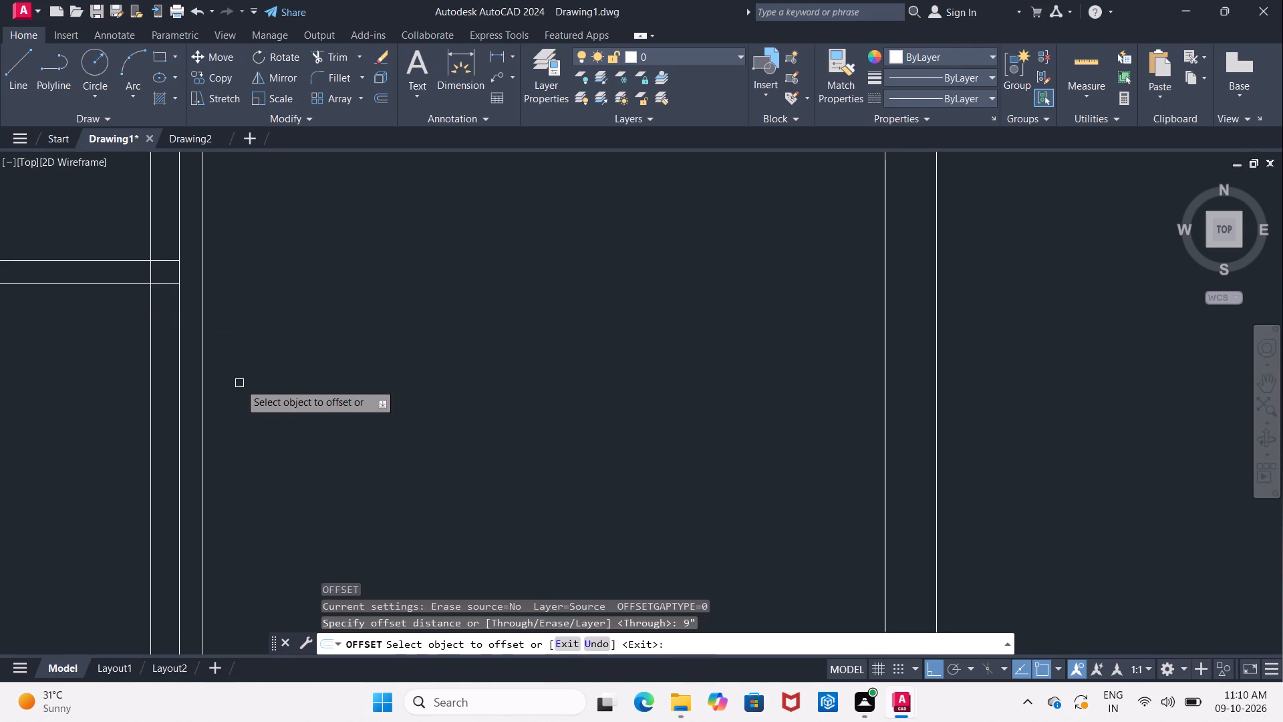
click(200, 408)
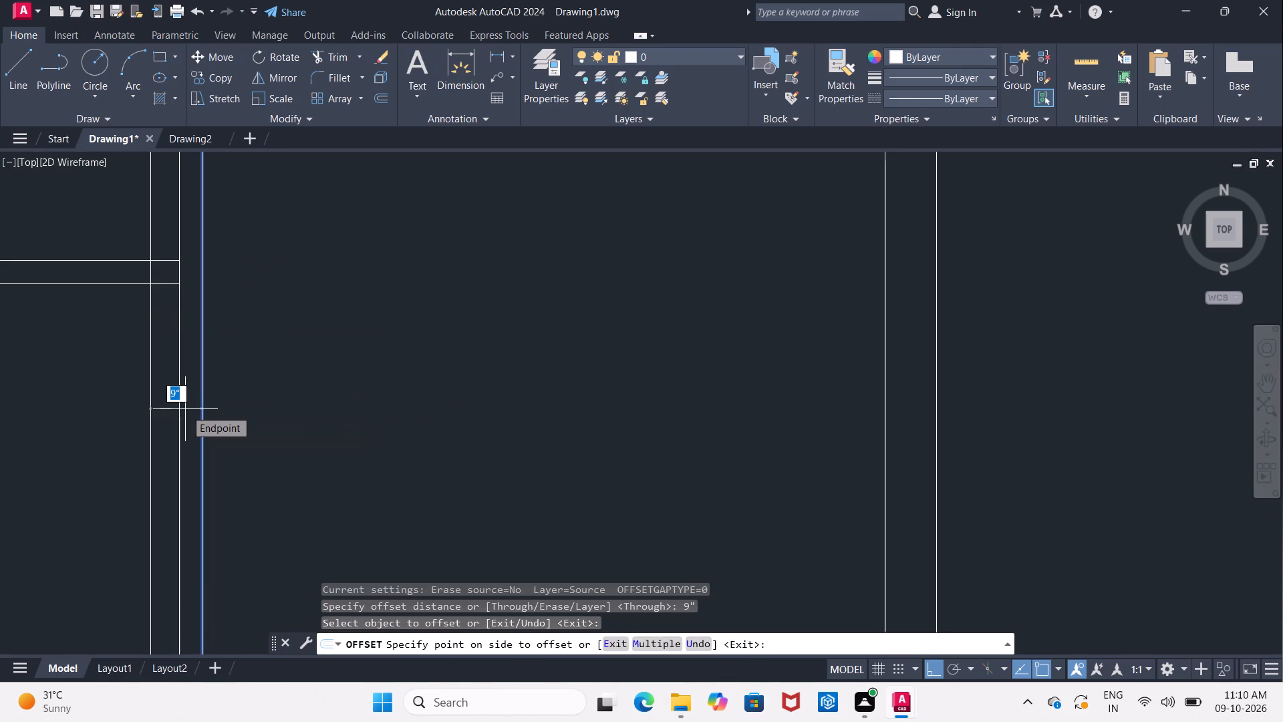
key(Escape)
Delete the vertical line just outside the upper right room's left wall line.
scroll(198, 422, down, 2)
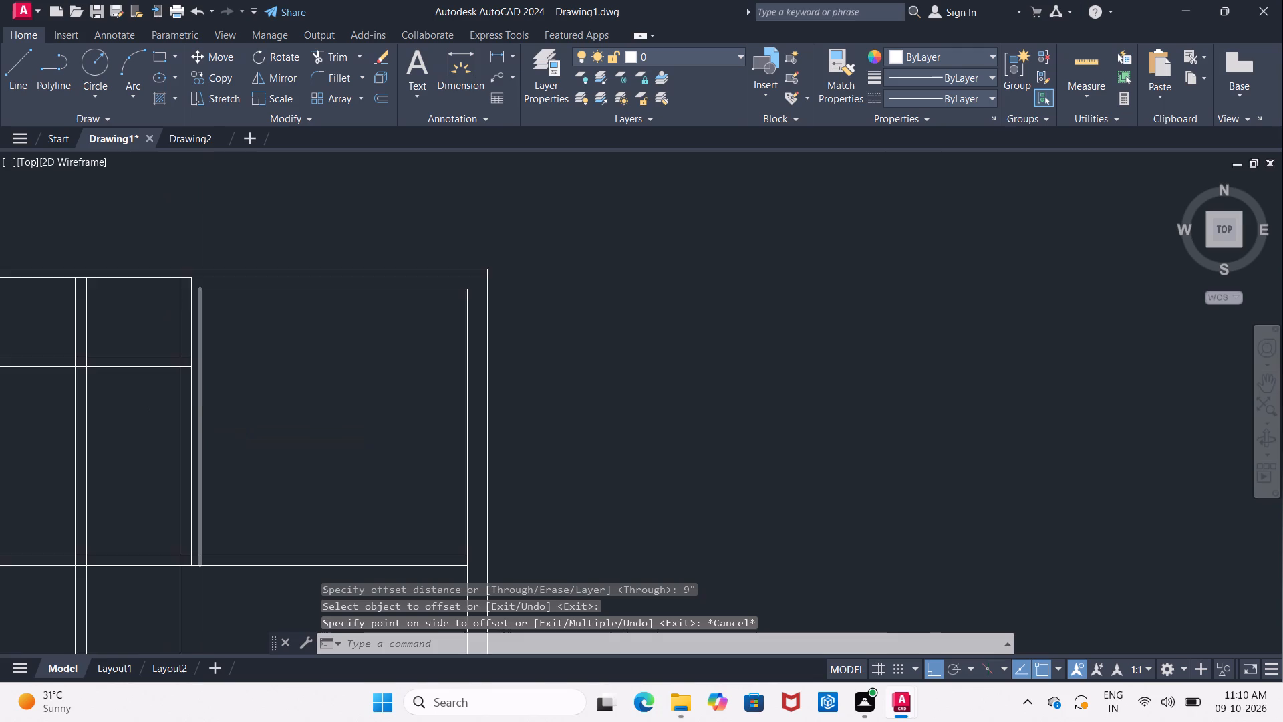
scroll(198, 420, down, 1)
scroll(199, 425, up, 1)
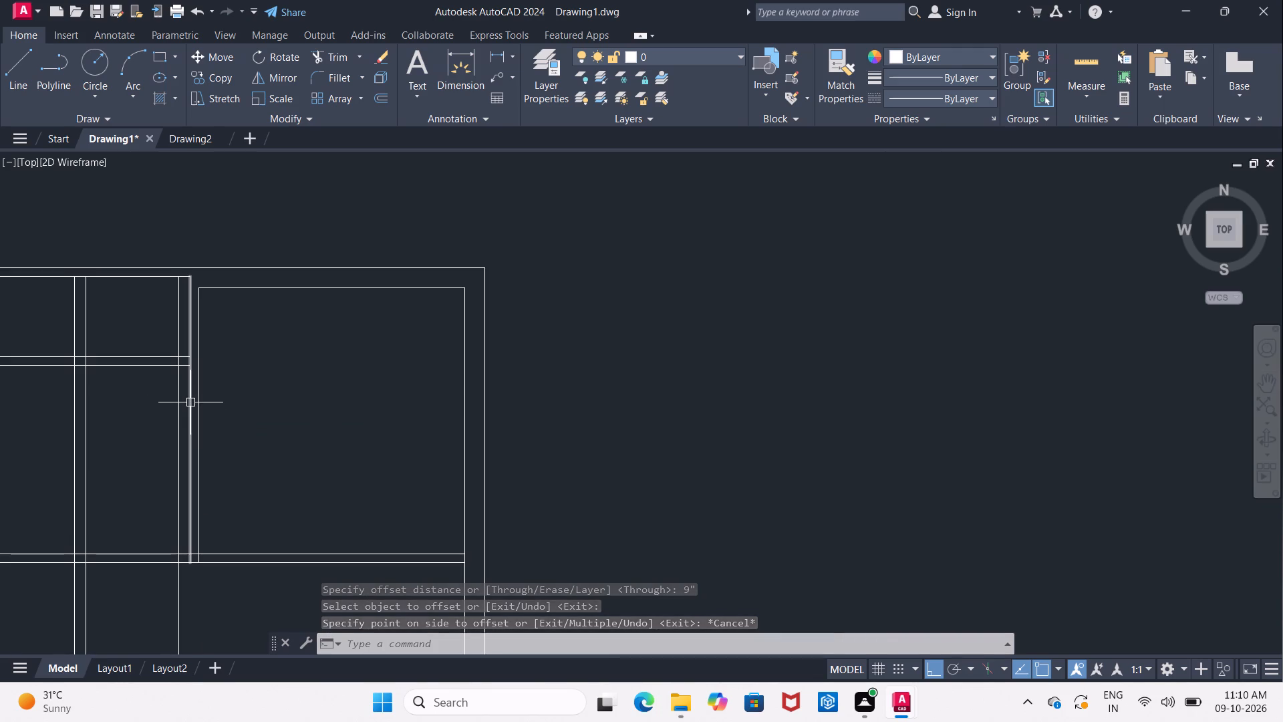
click(190, 402)
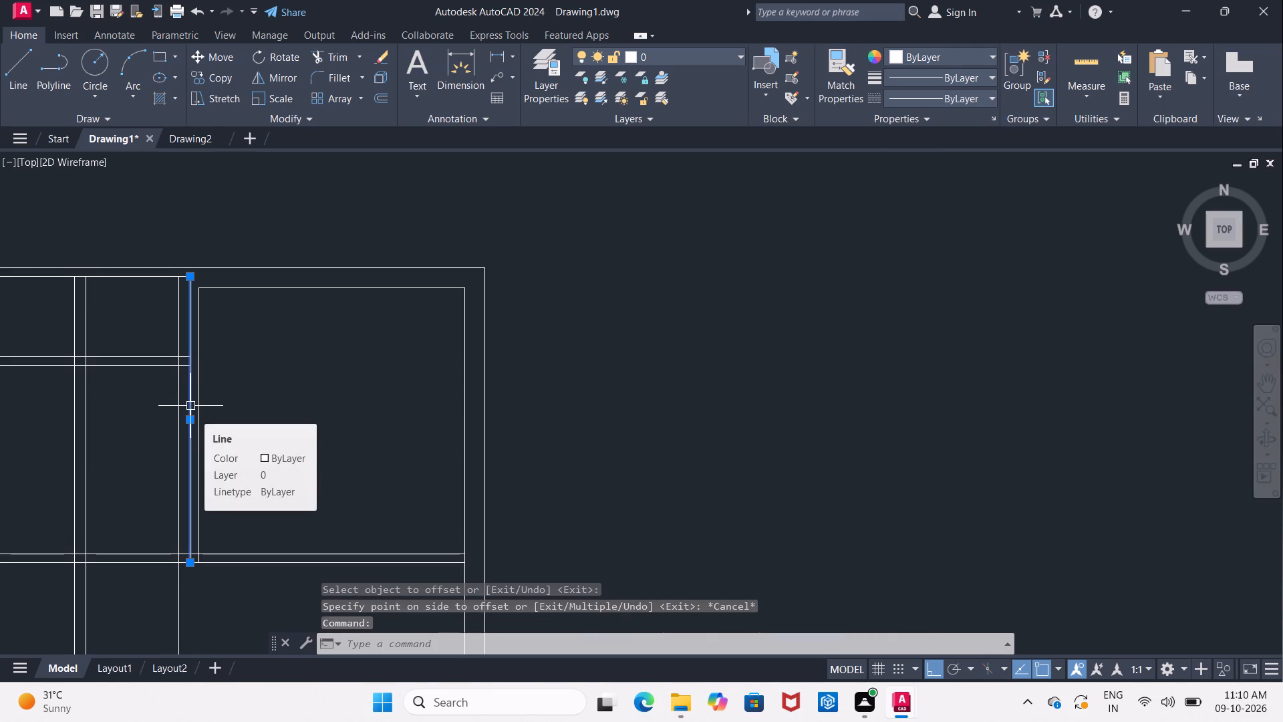
key(Delete)
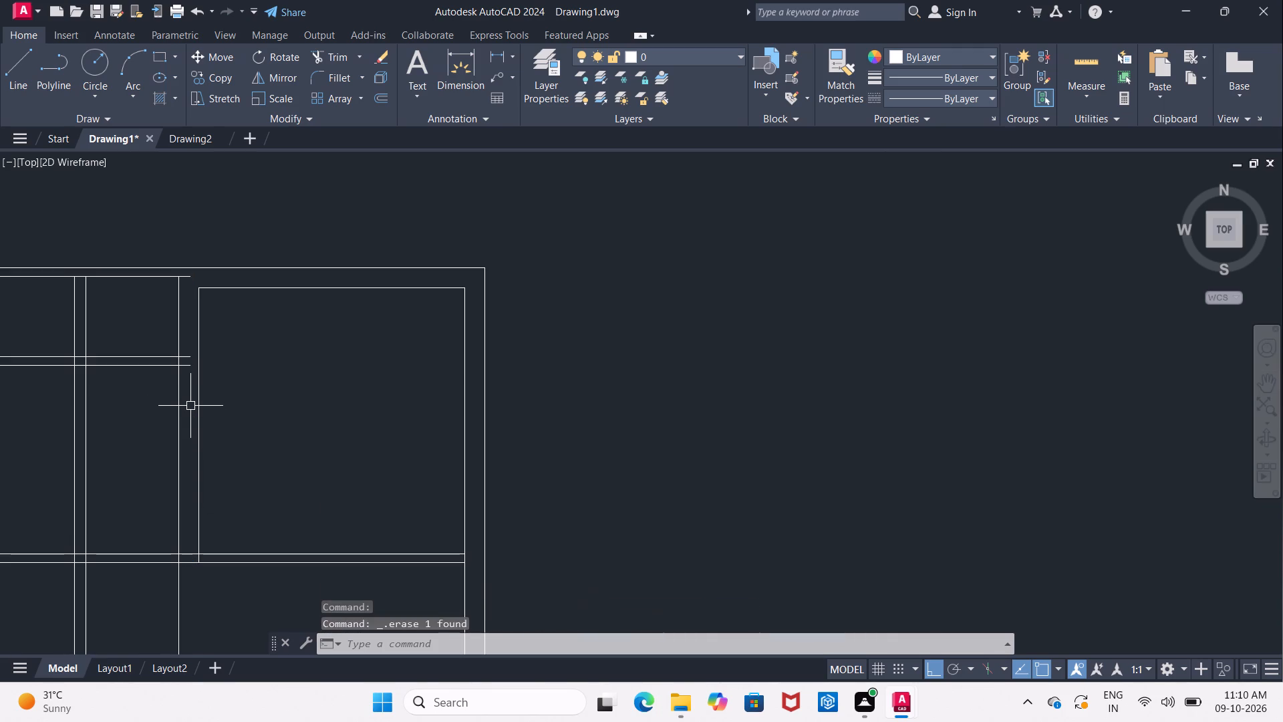
key(Escape)
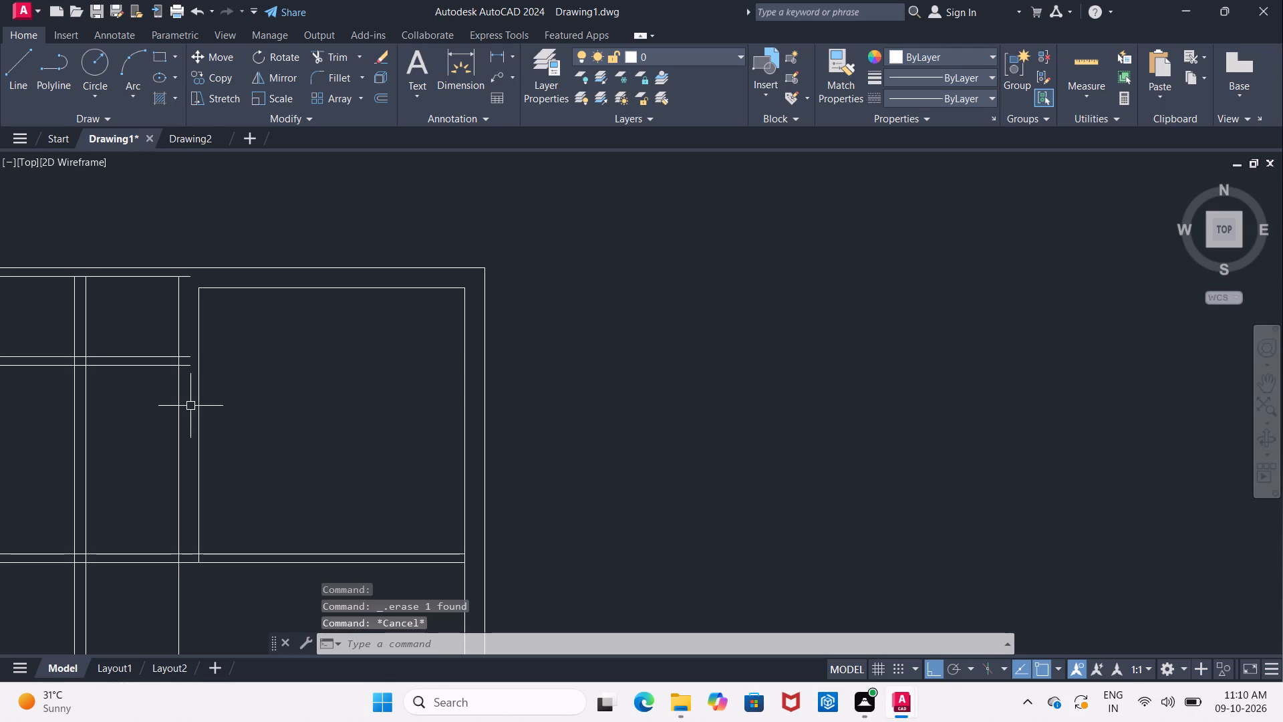
Extend the upper middle room's top line to the outer right wall and its two horizontal partition lines to the upper right room's left wall line.
text(ex)
key(Return)
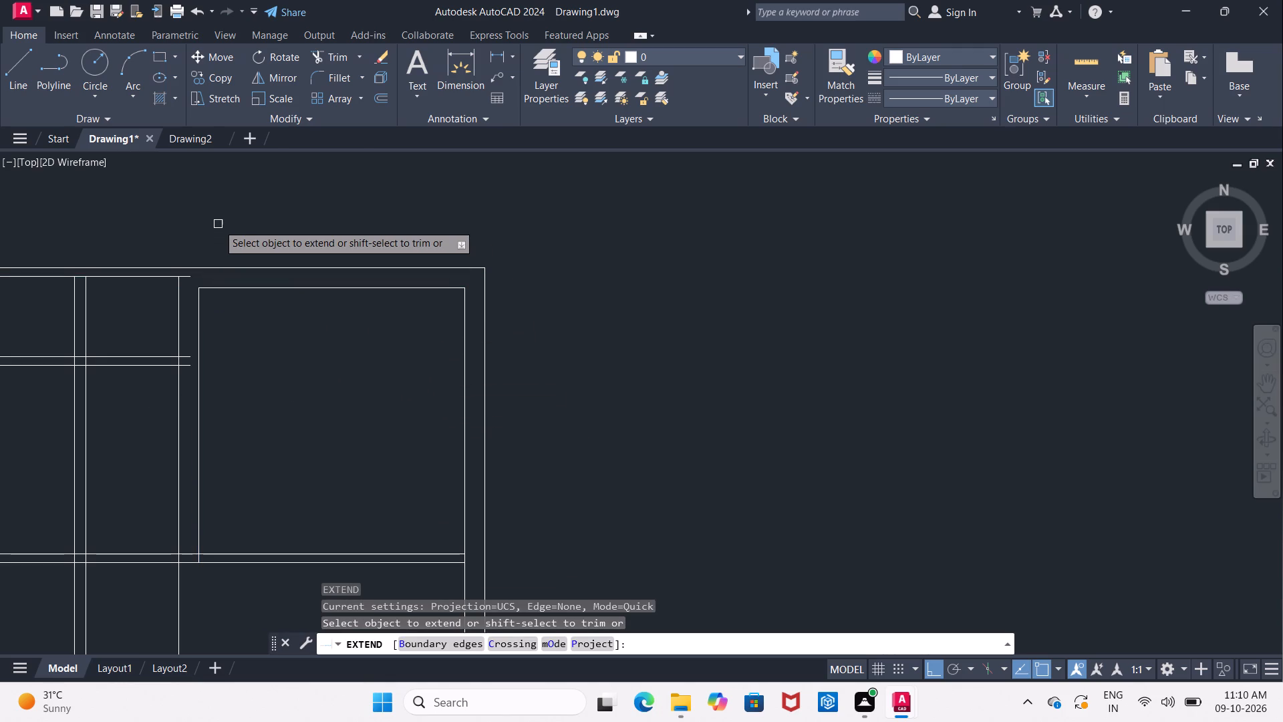
click(185, 277)
click(150, 353)
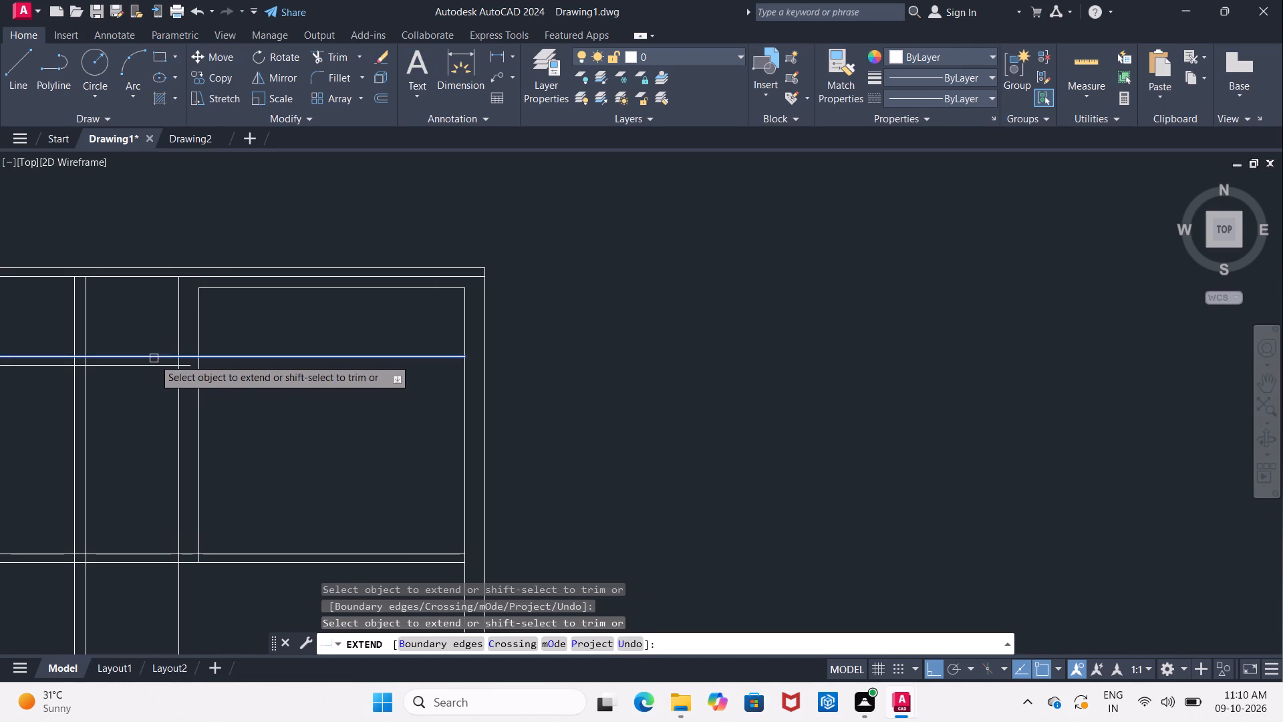
click(158, 366)
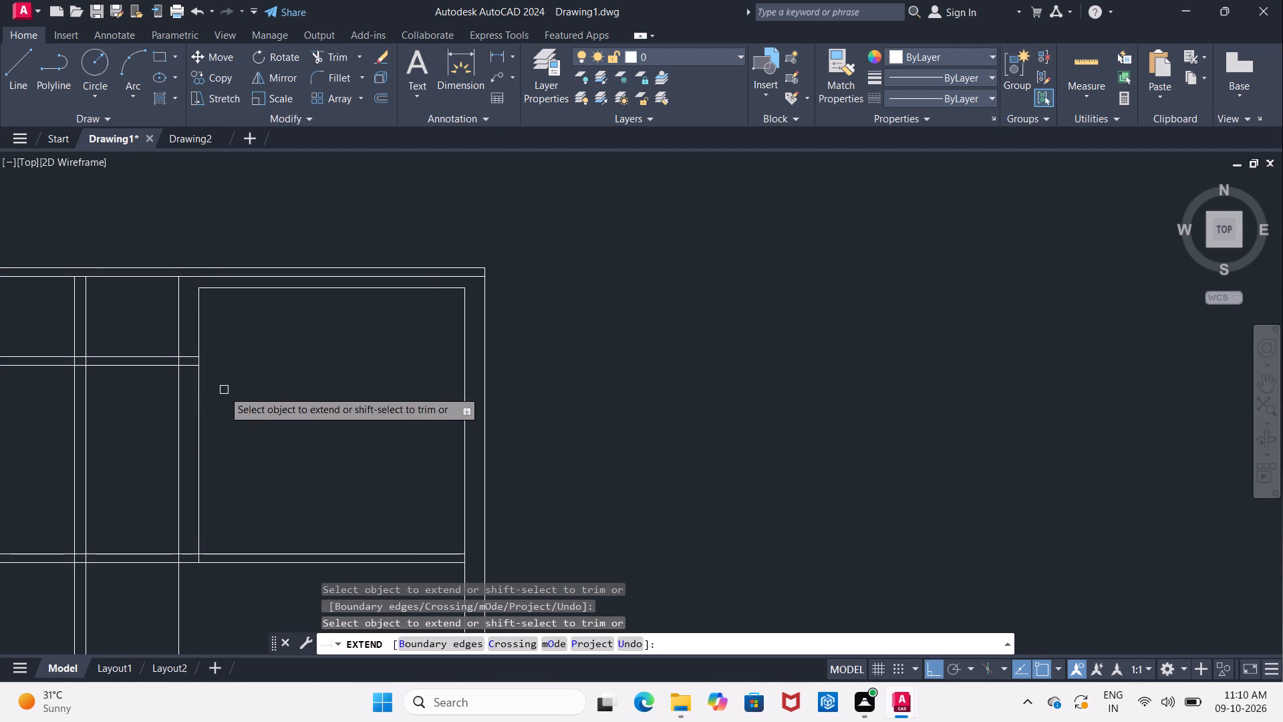
key(Escape)
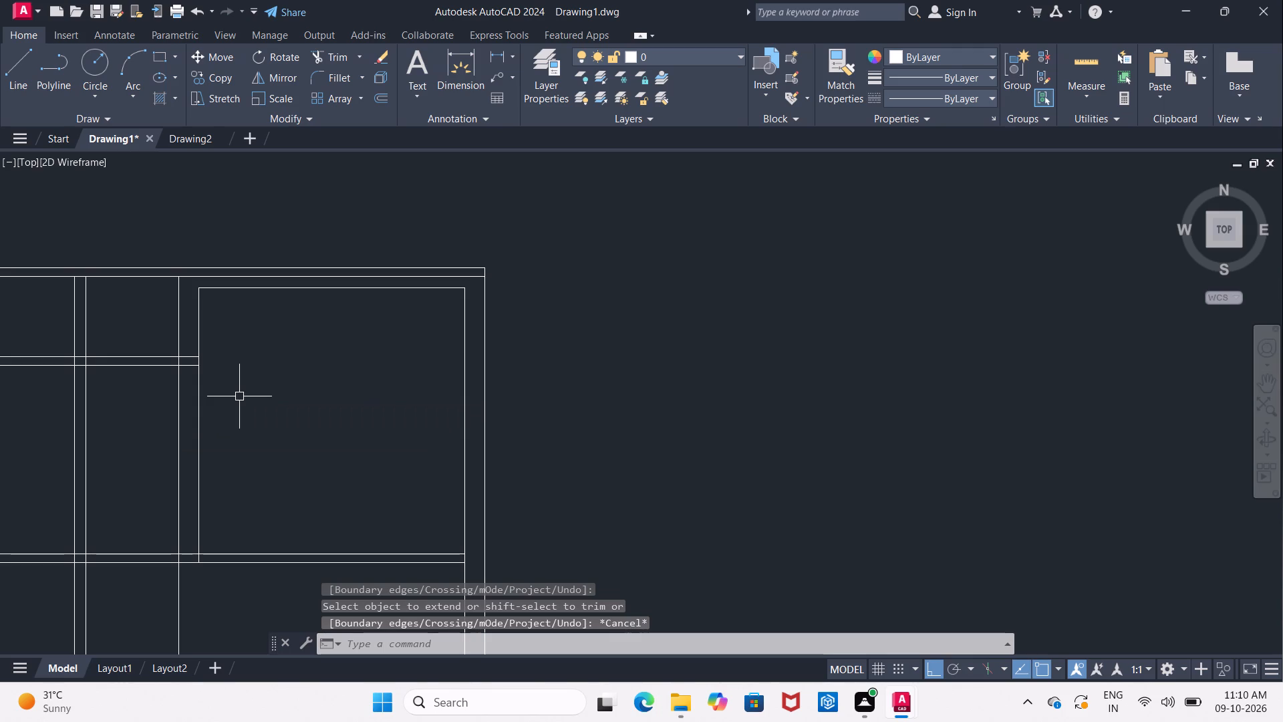
Delete the two vertical partition lines in the middle of the upper middle room.
scroll(309, 460, down, 1)
middle_drag(308, 458, 331, 420)
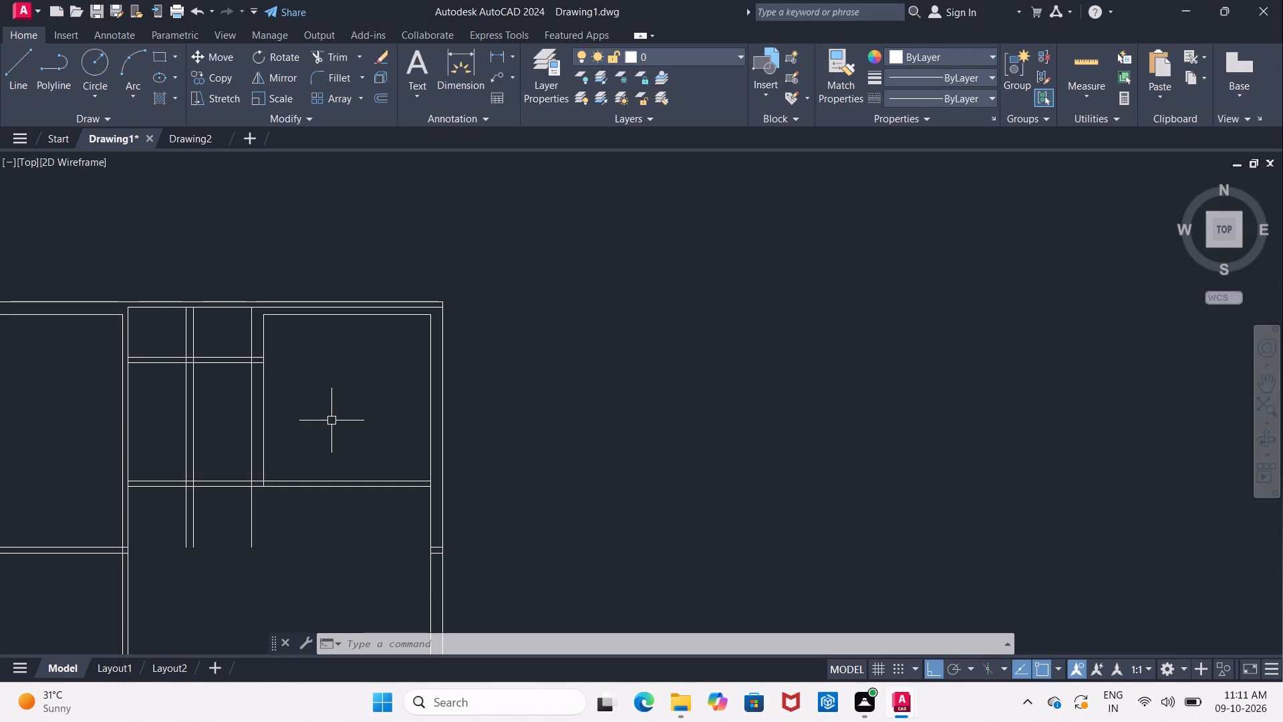
click(194, 419)
click(184, 429)
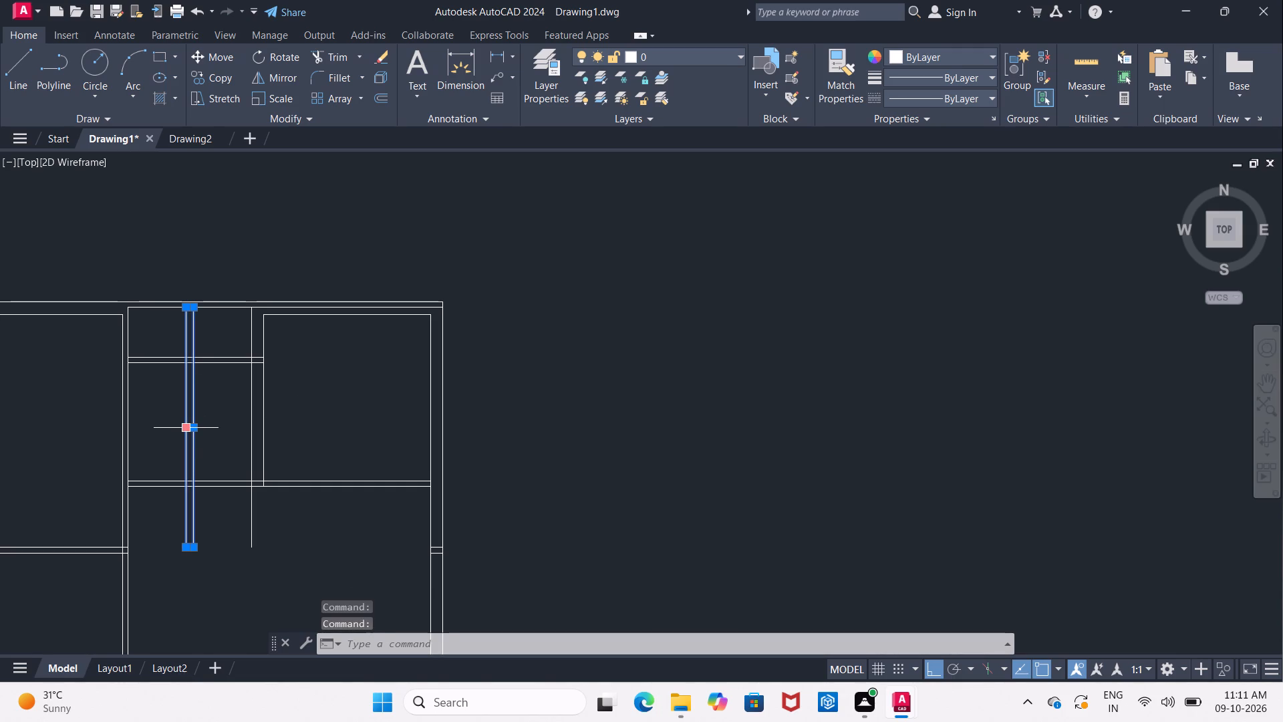
key(Delete)
Offset the upper middle room's right wall line 3'6" to the left, into the room, and end the command.
key(o)
key(Return)
text(3'6)
key(shift+quotedbl)
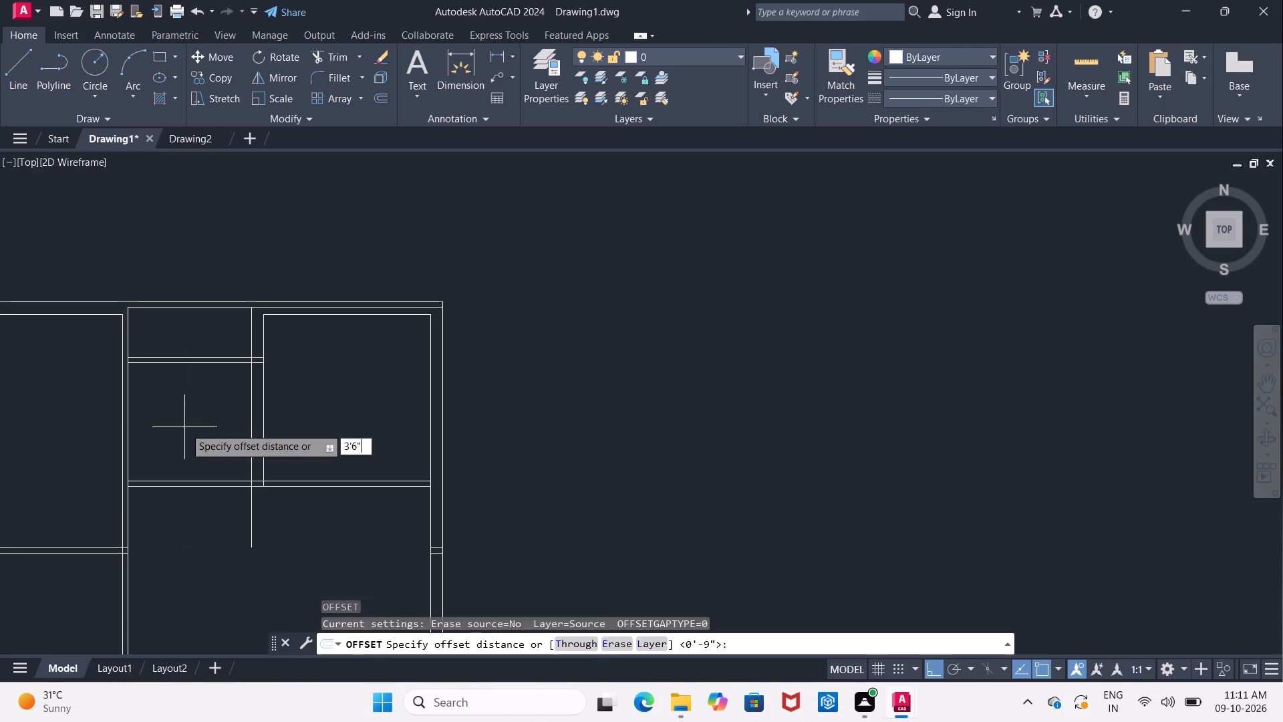
key(Return)
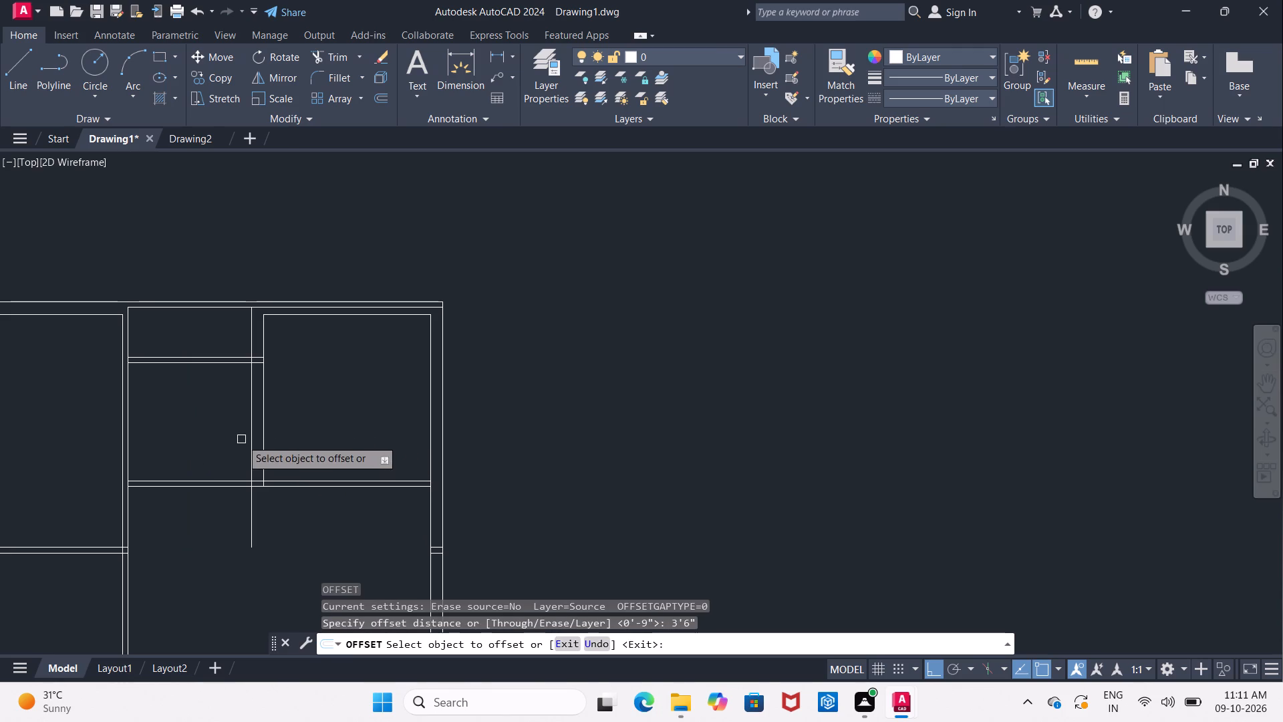
click(249, 441)
click(235, 443)
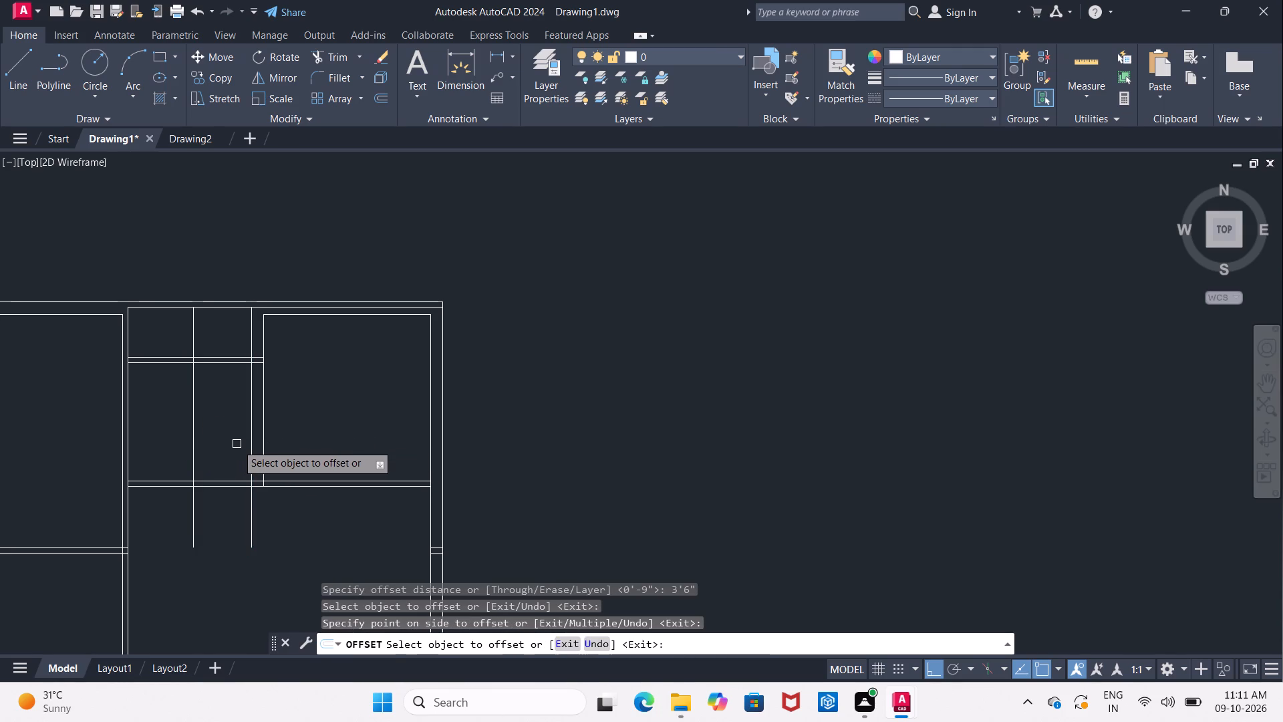
key(Return)
Offset the new vertical partition line 4" to the left to give the partition its thickness.
key(Return)
text(4")
key(Return)
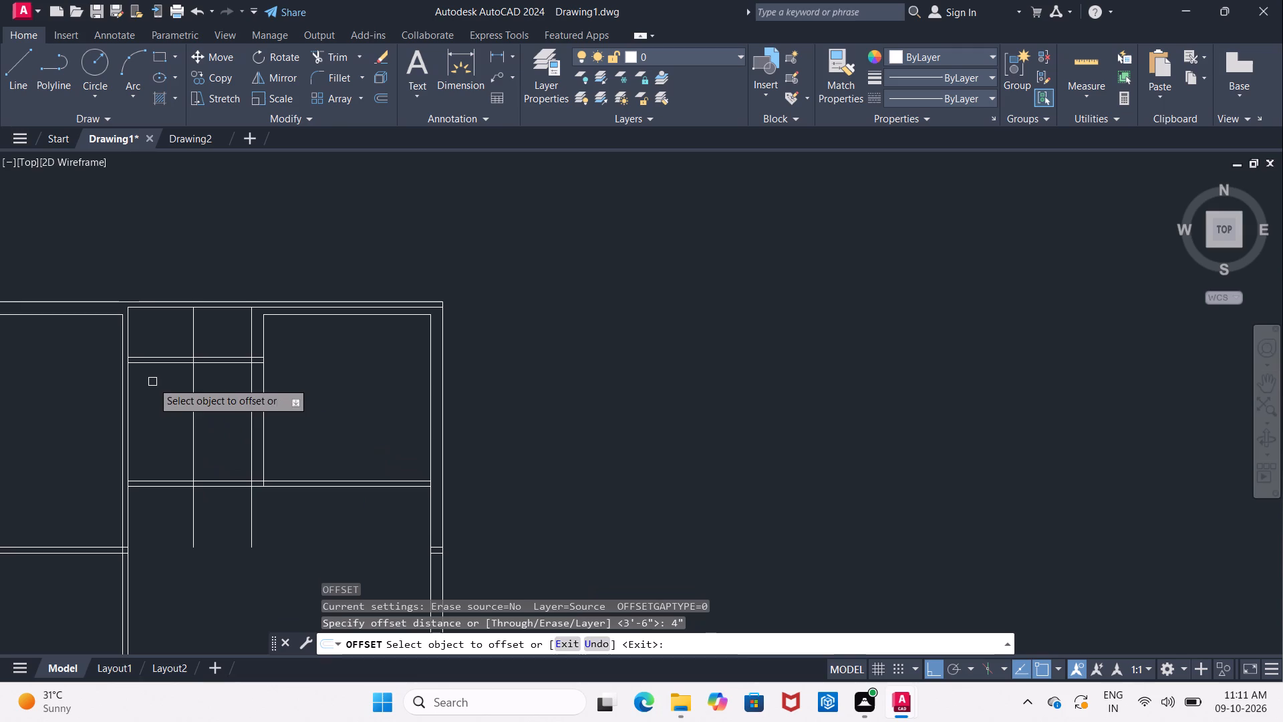
click(193, 412)
click(182, 414)
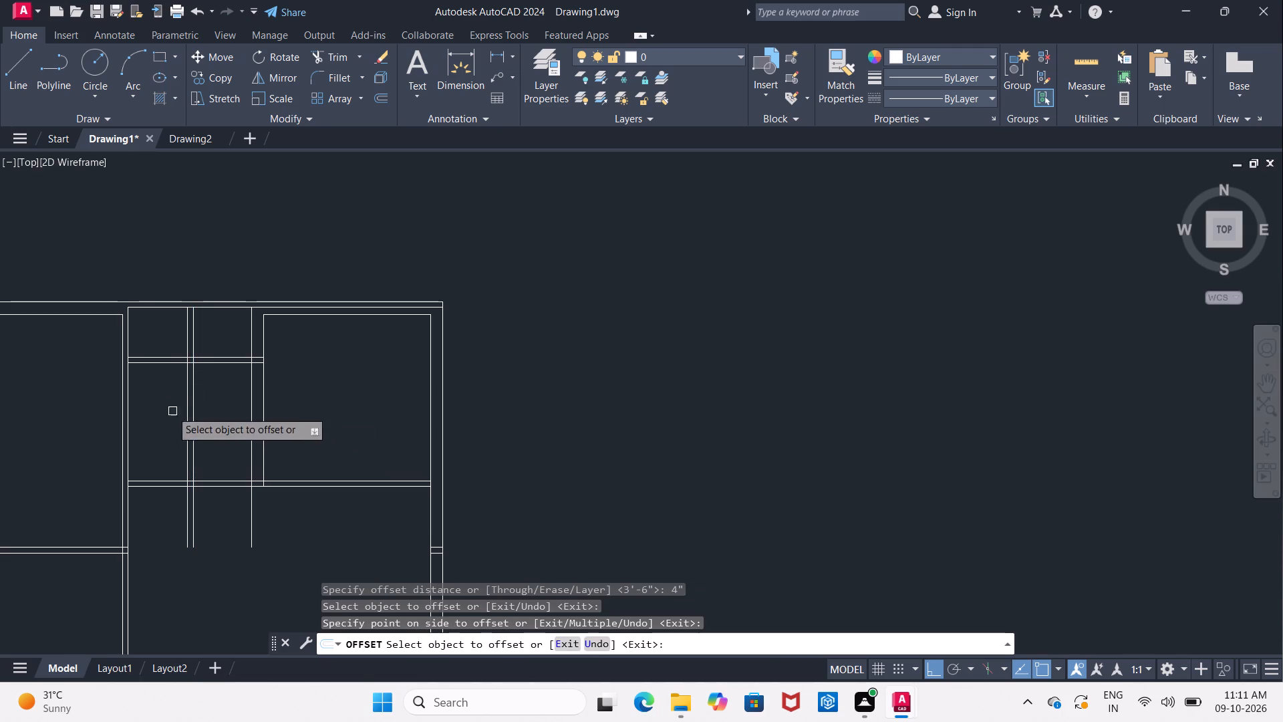
Measure the spaces on both sides of the vertical partition with temporary linear dimensions, cancelling each one.
click(496, 57)
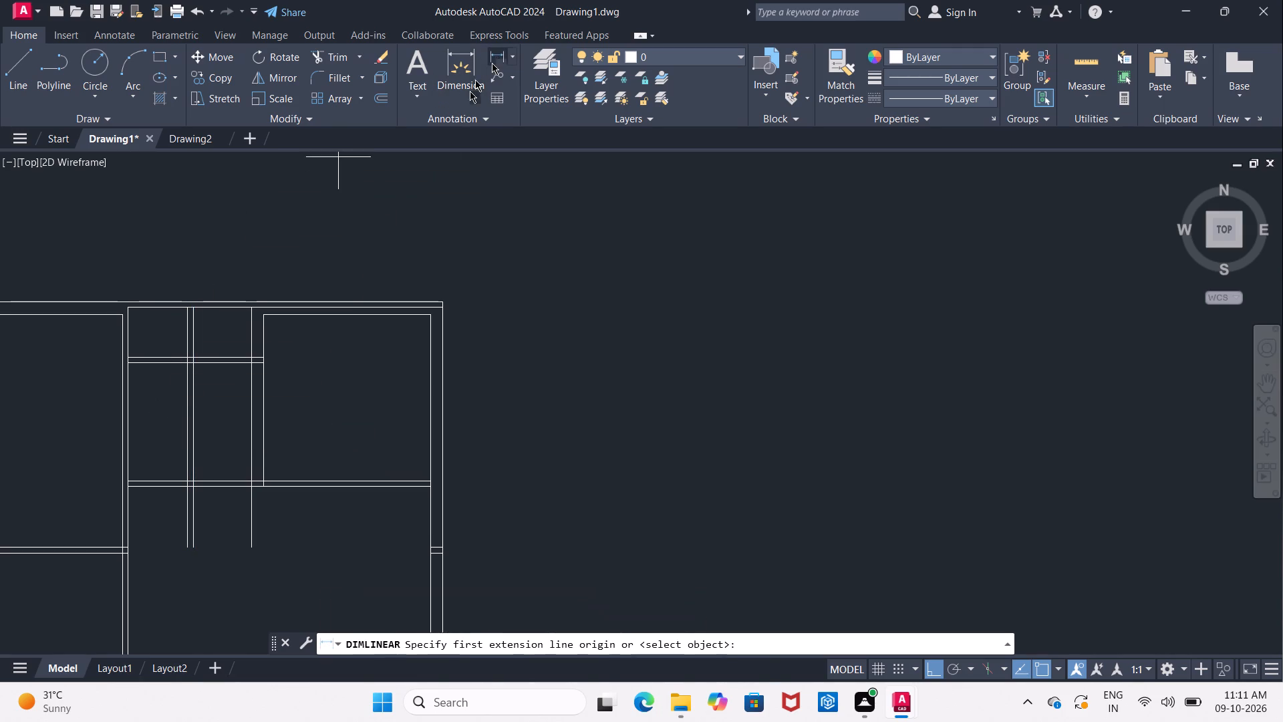
click(129, 362)
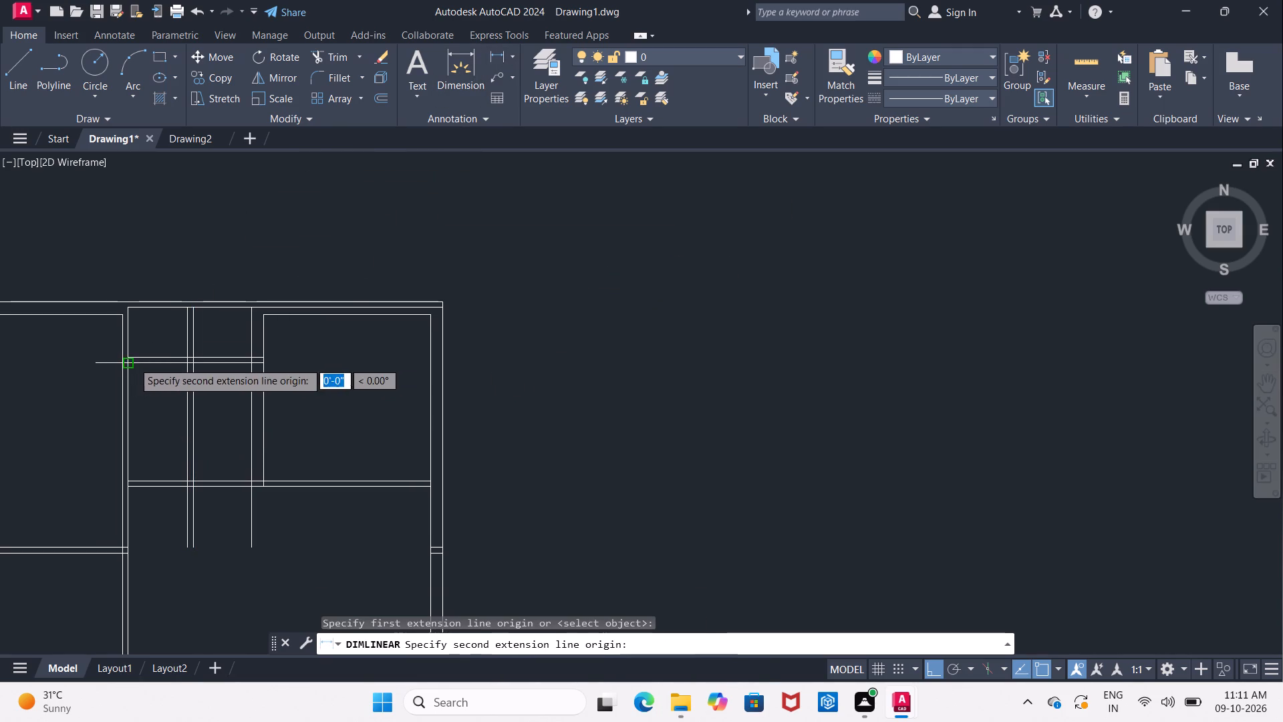
click(186, 362)
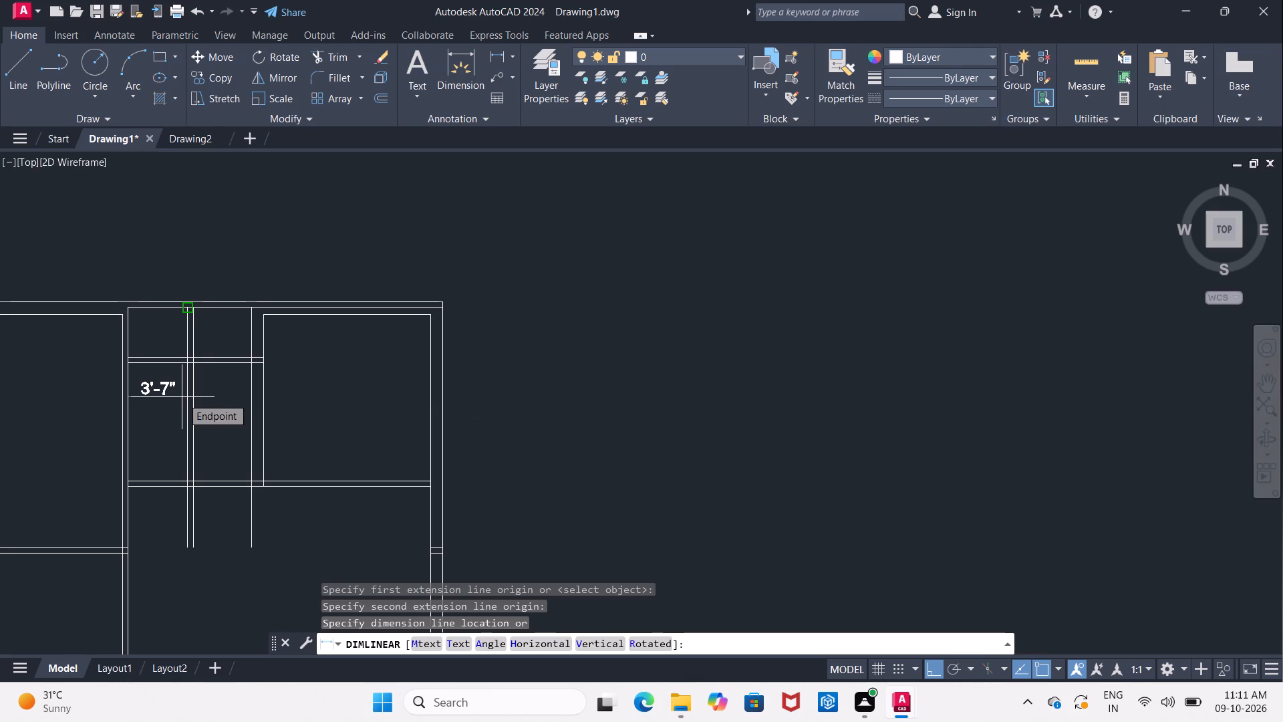
key(BackSpace)
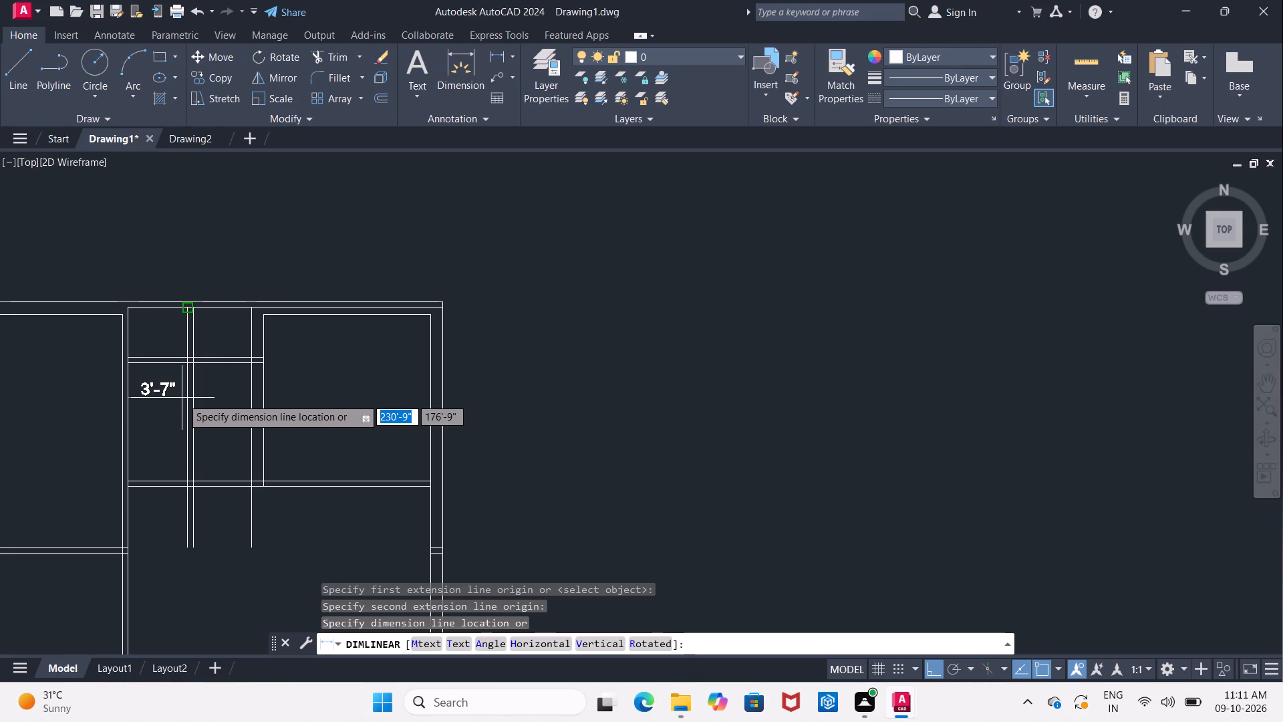
key(Escape)
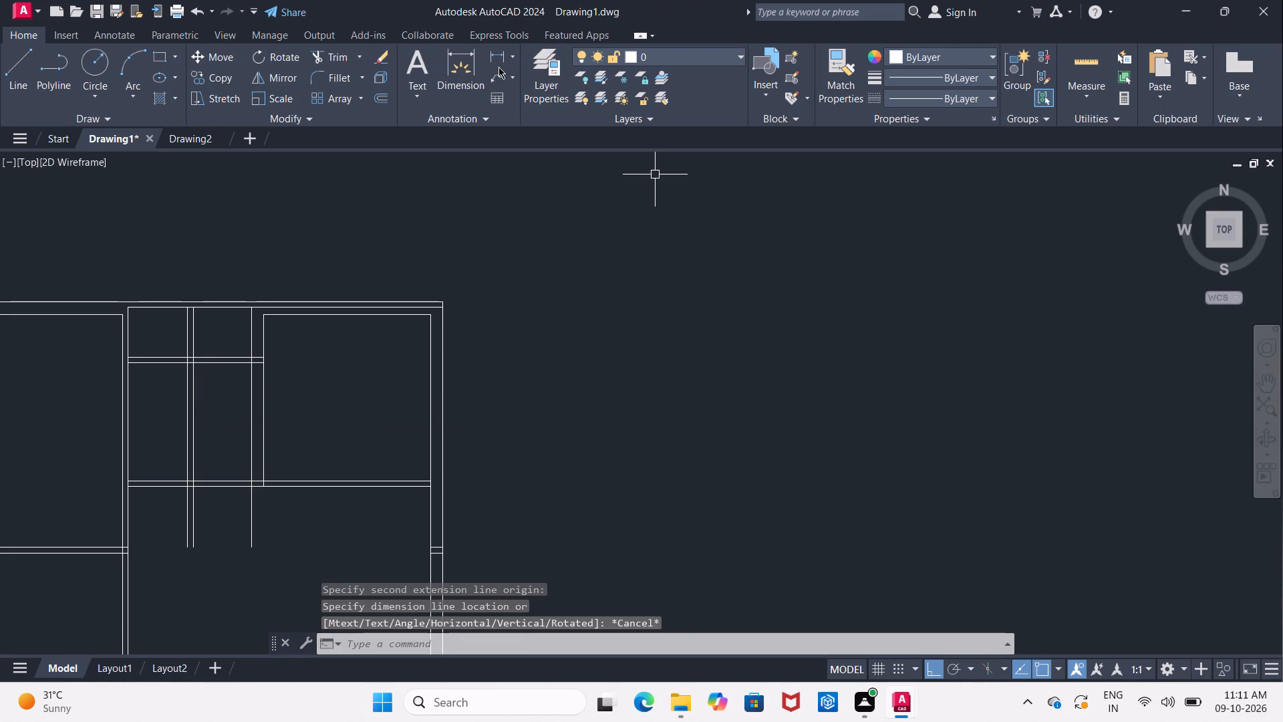
click(493, 53)
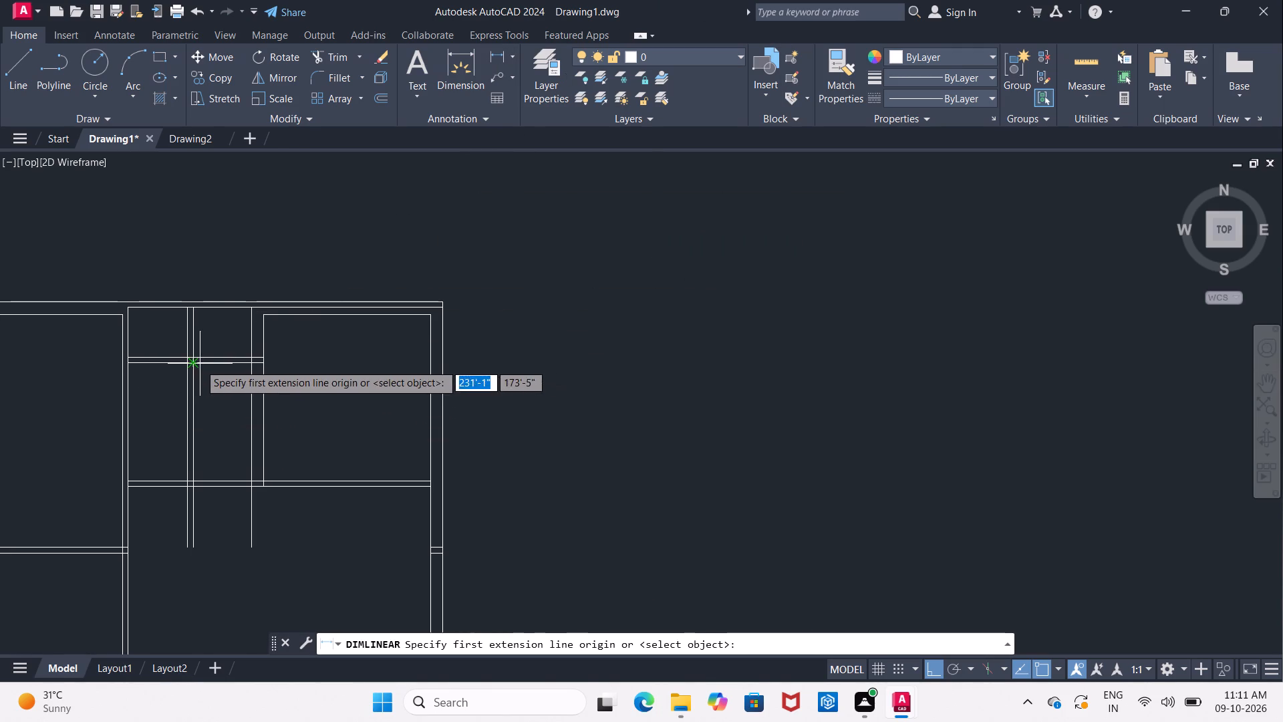
click(194, 364)
click(251, 367)
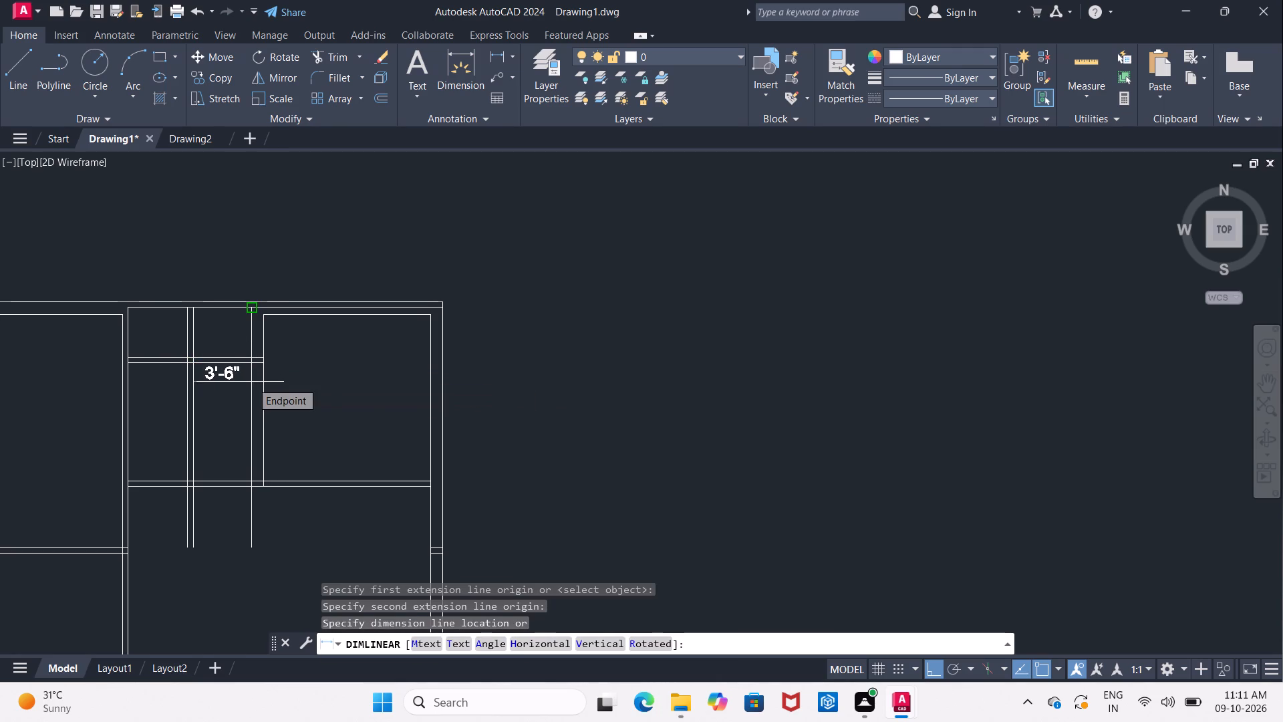
key(Escape)
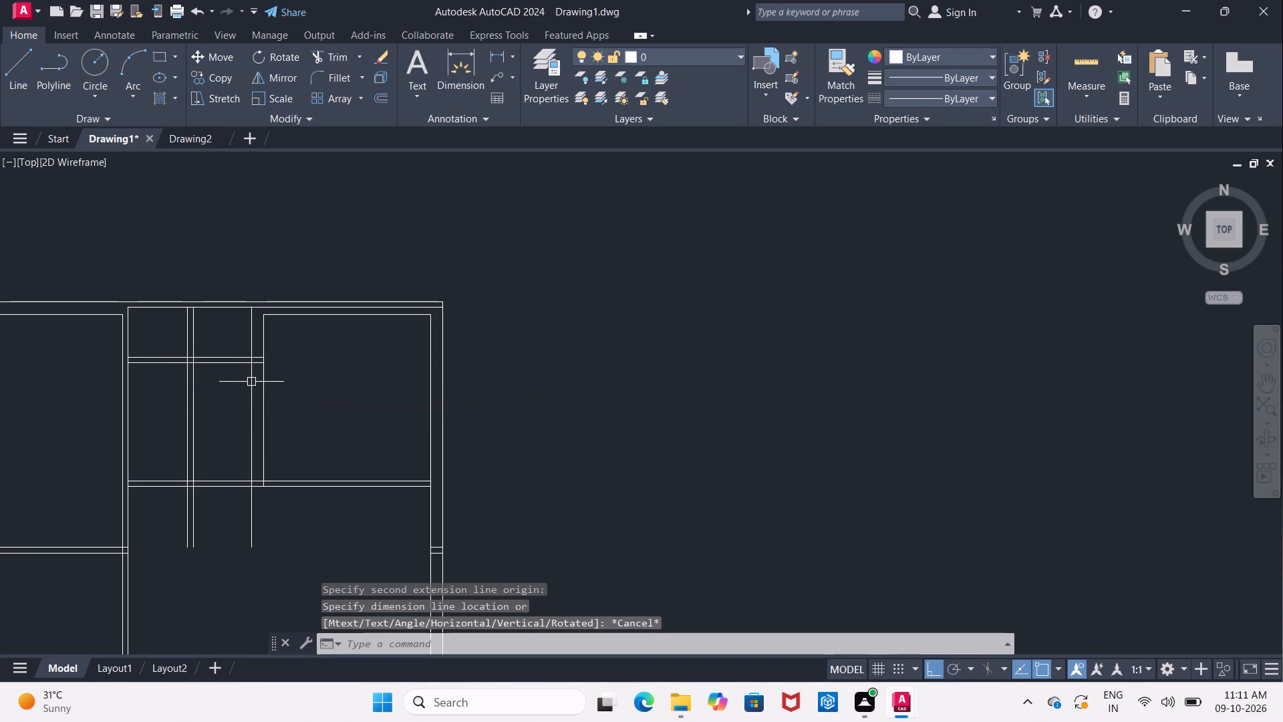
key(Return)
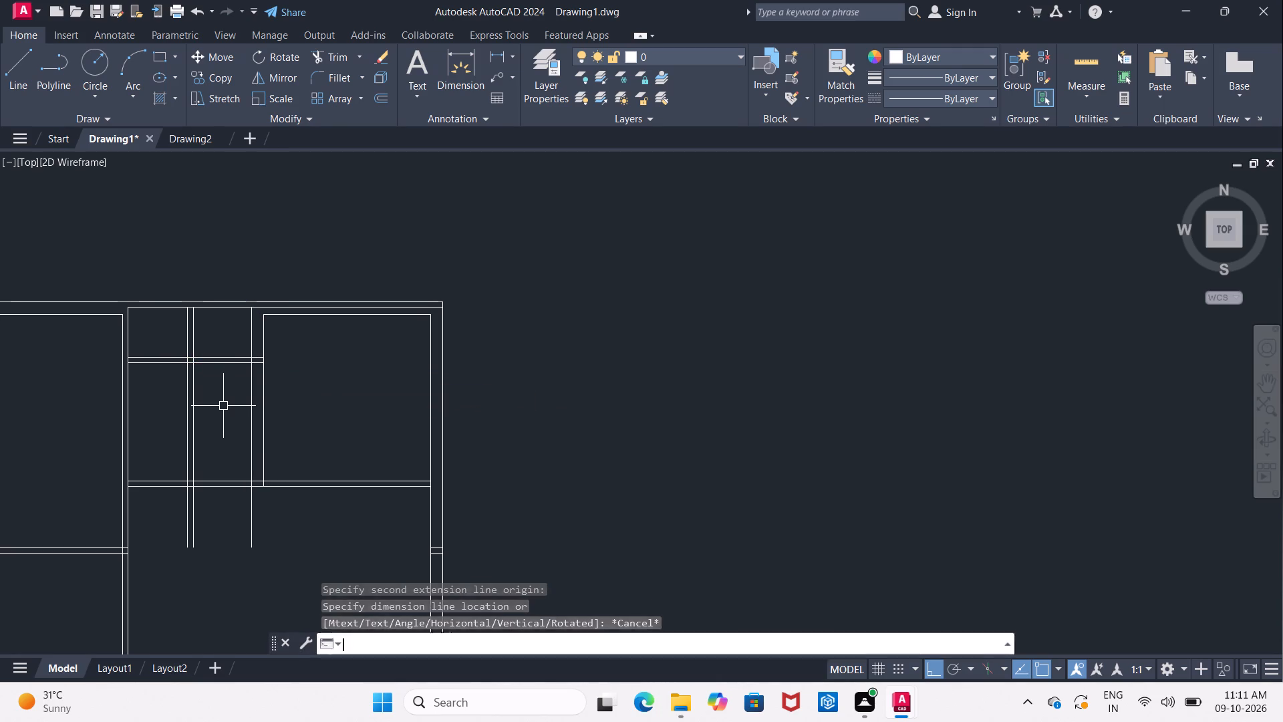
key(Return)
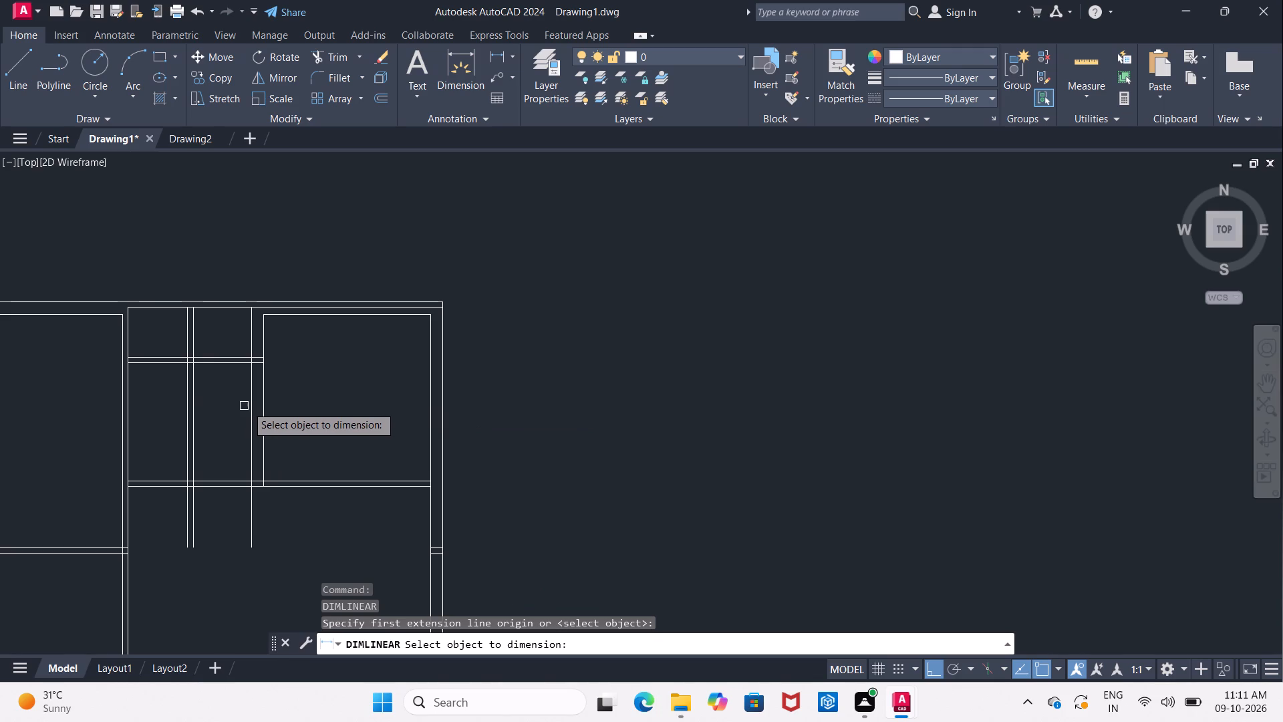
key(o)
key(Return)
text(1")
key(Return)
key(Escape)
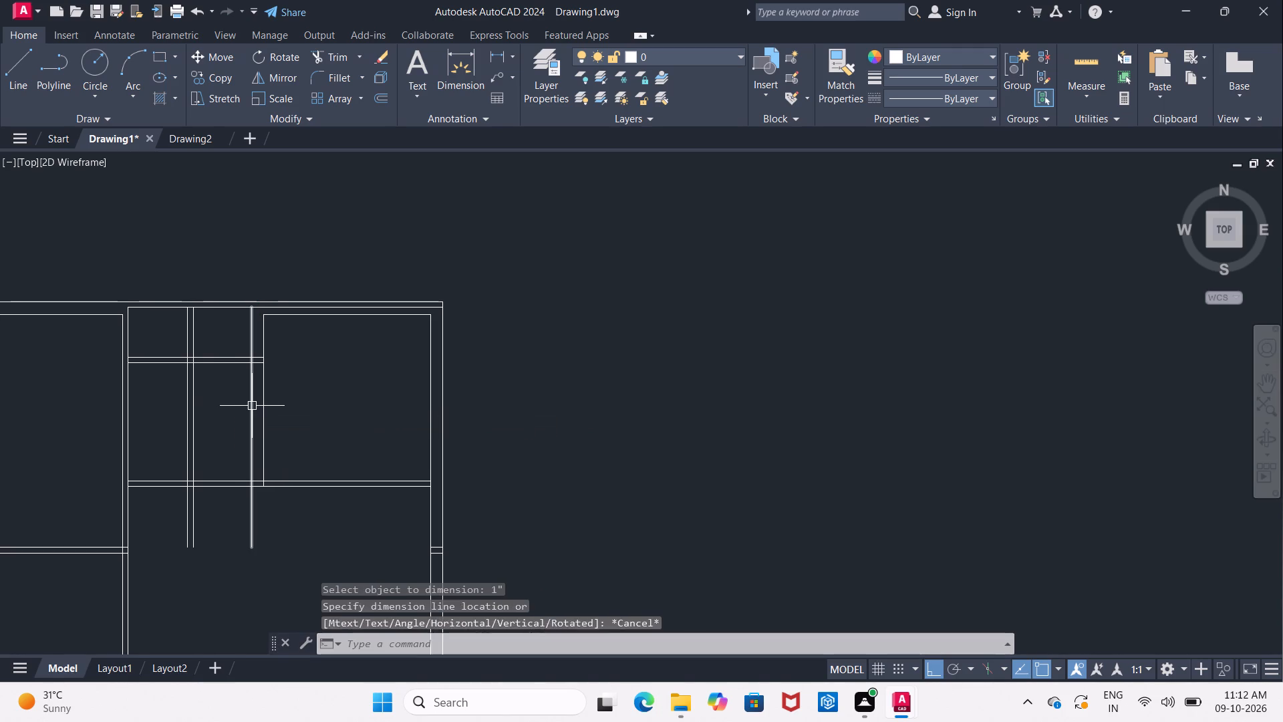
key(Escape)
Offset the partition's left-hand line 1" to the left and end the command.
key(o)
key(Return)
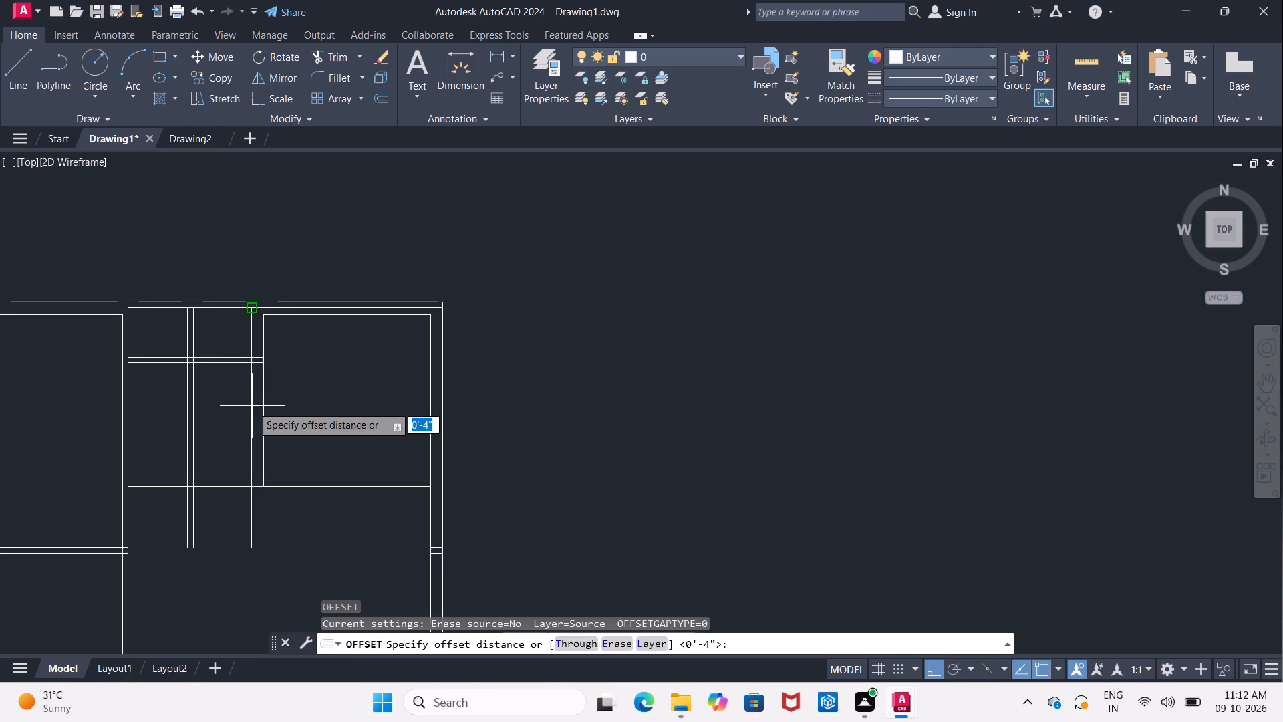
text(1")
key(Return)
scroll(175, 396, up, 2)
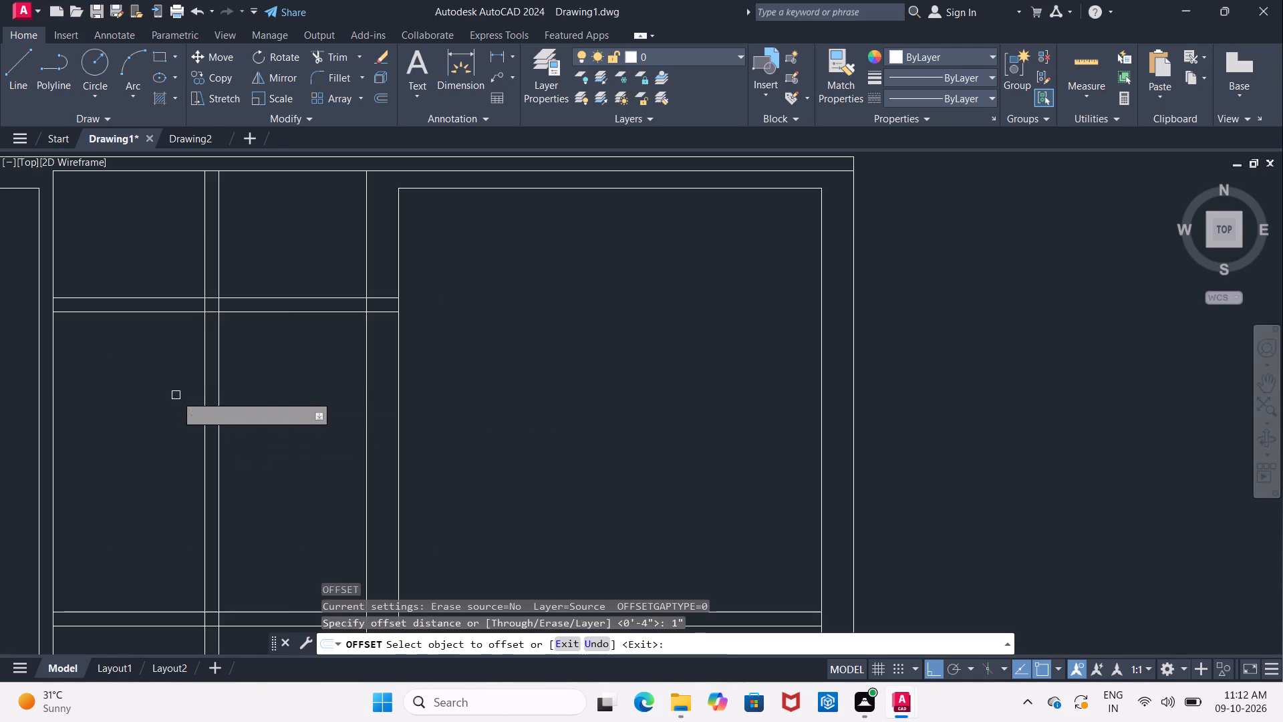
click(204, 414)
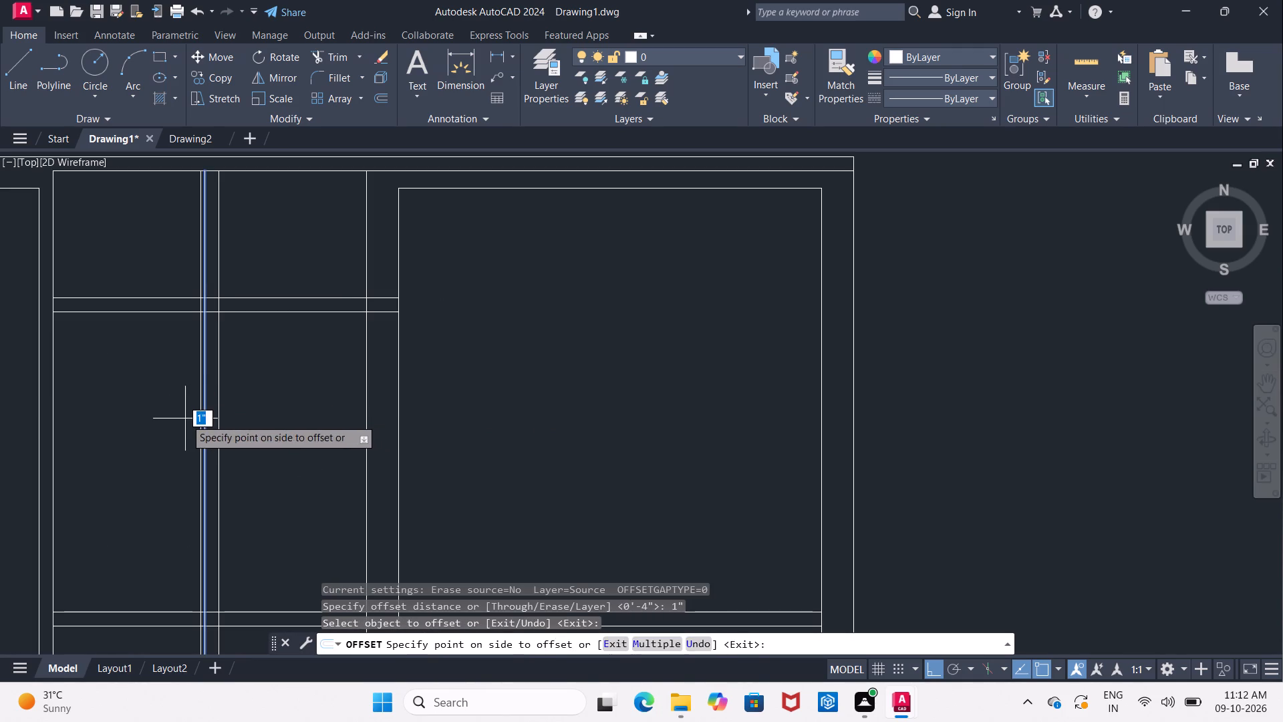
click(185, 418)
key(Escape)
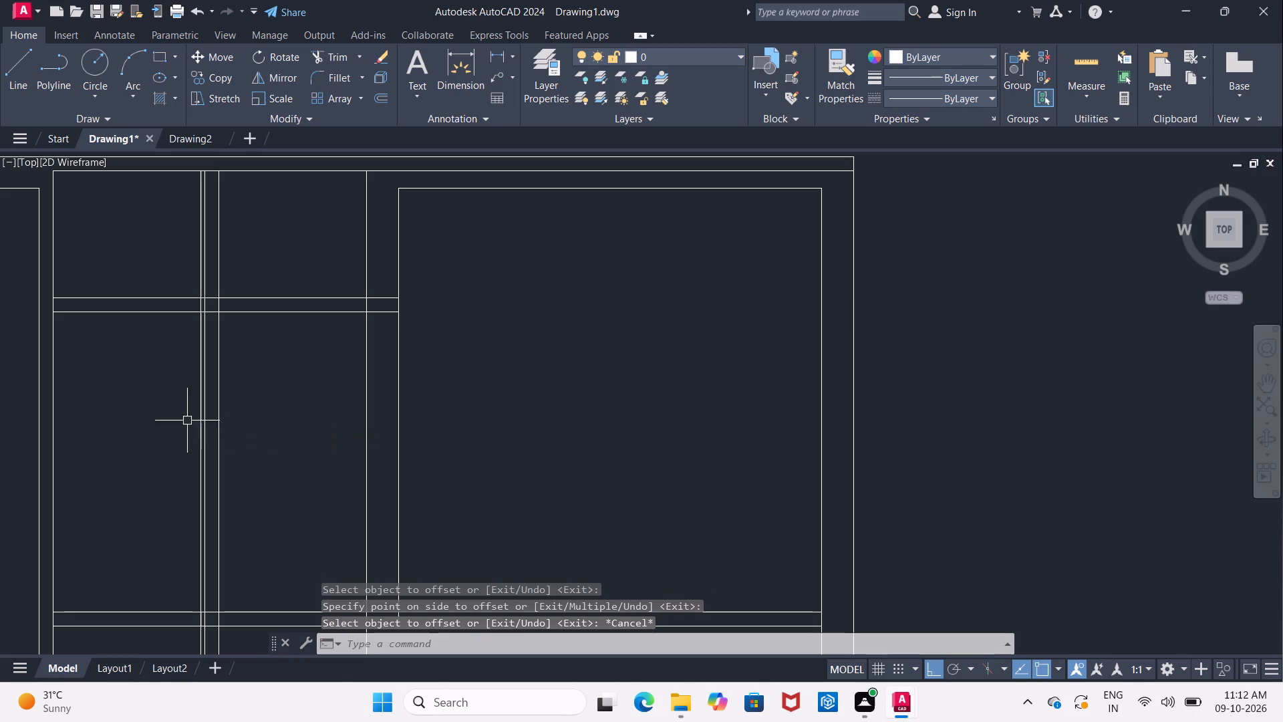
Delete the extra line inside the vertical partition, keeping only its two outer lines.
click(208, 475)
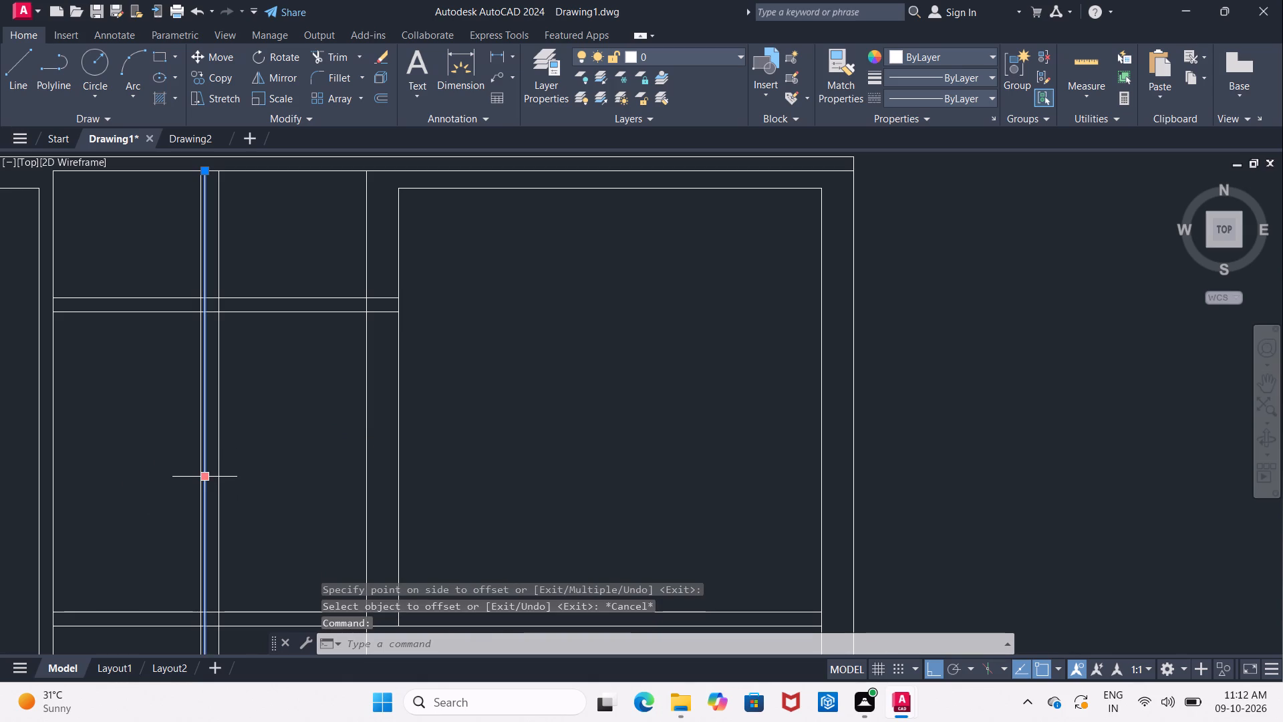
key(Delete)
scroll(578, 249, down, 1)
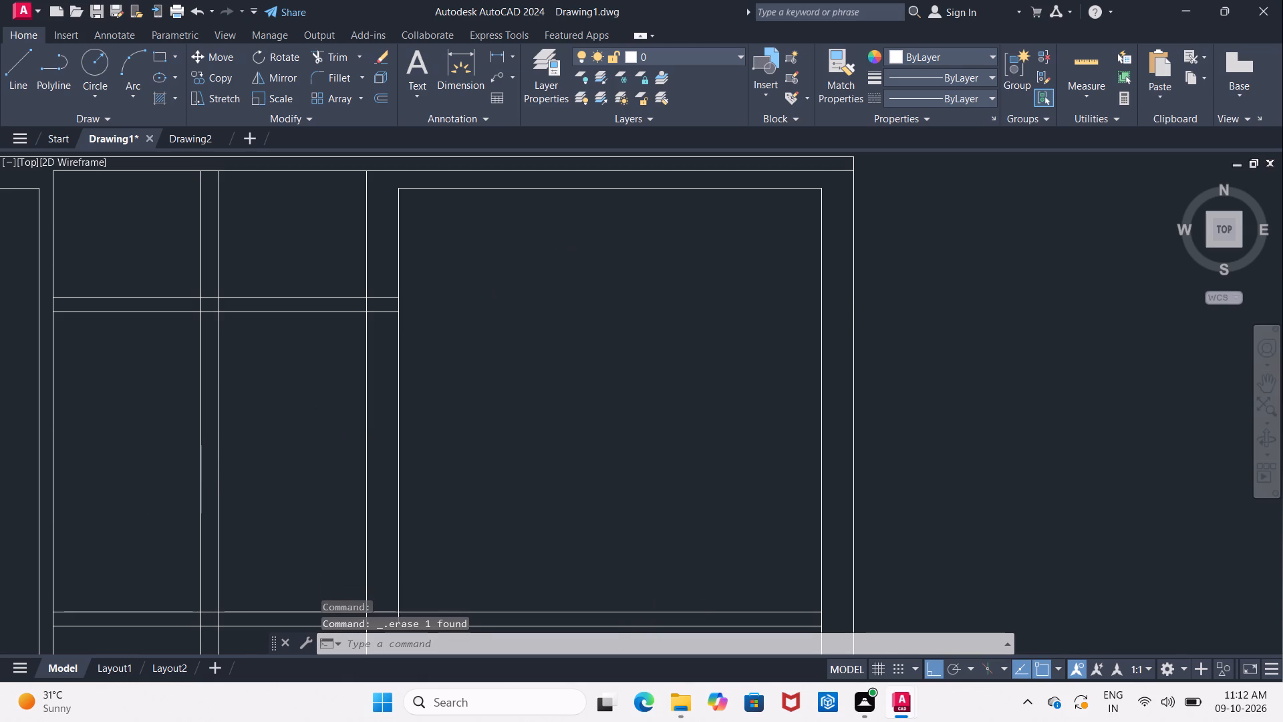
middle_drag(578, 249, 460, 406)
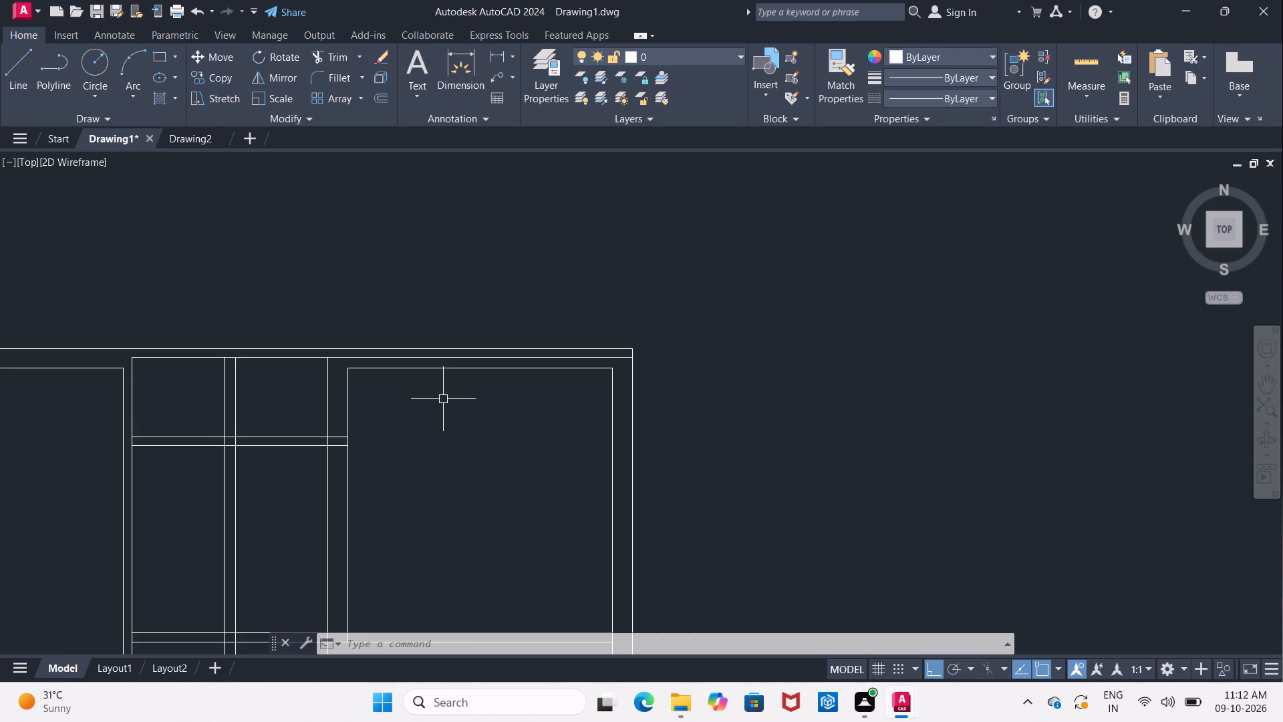
key(Escape)
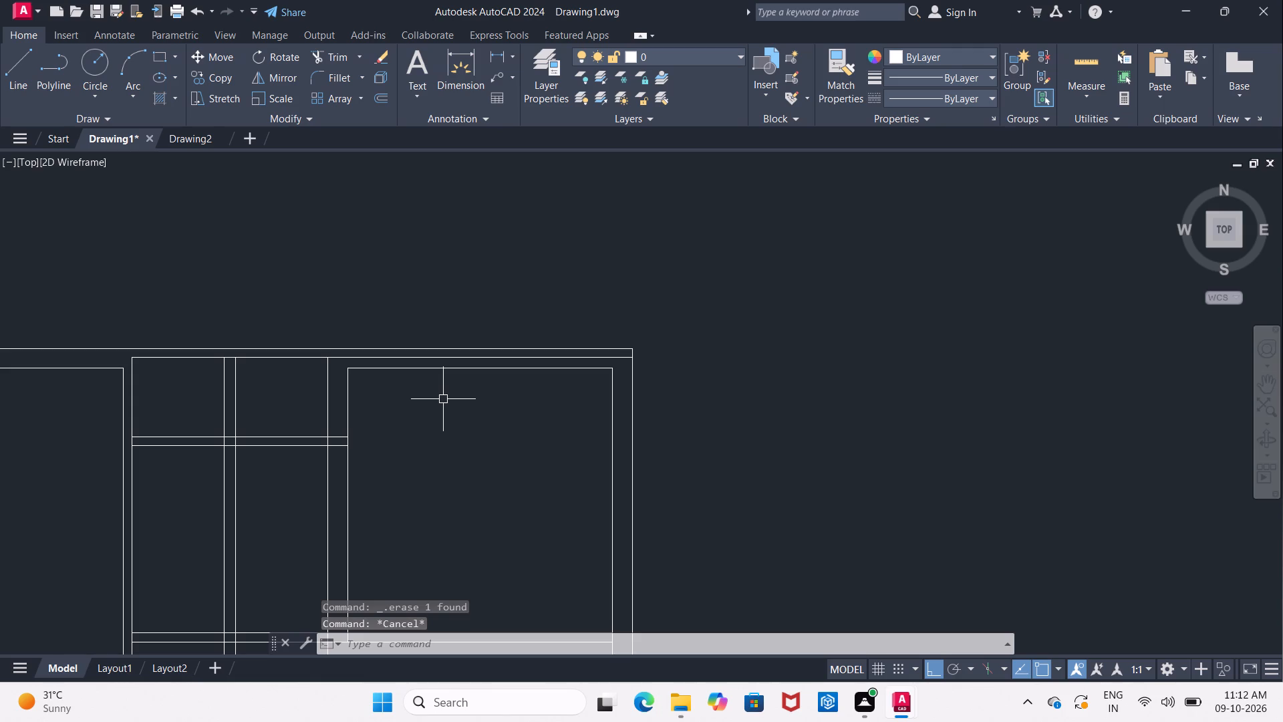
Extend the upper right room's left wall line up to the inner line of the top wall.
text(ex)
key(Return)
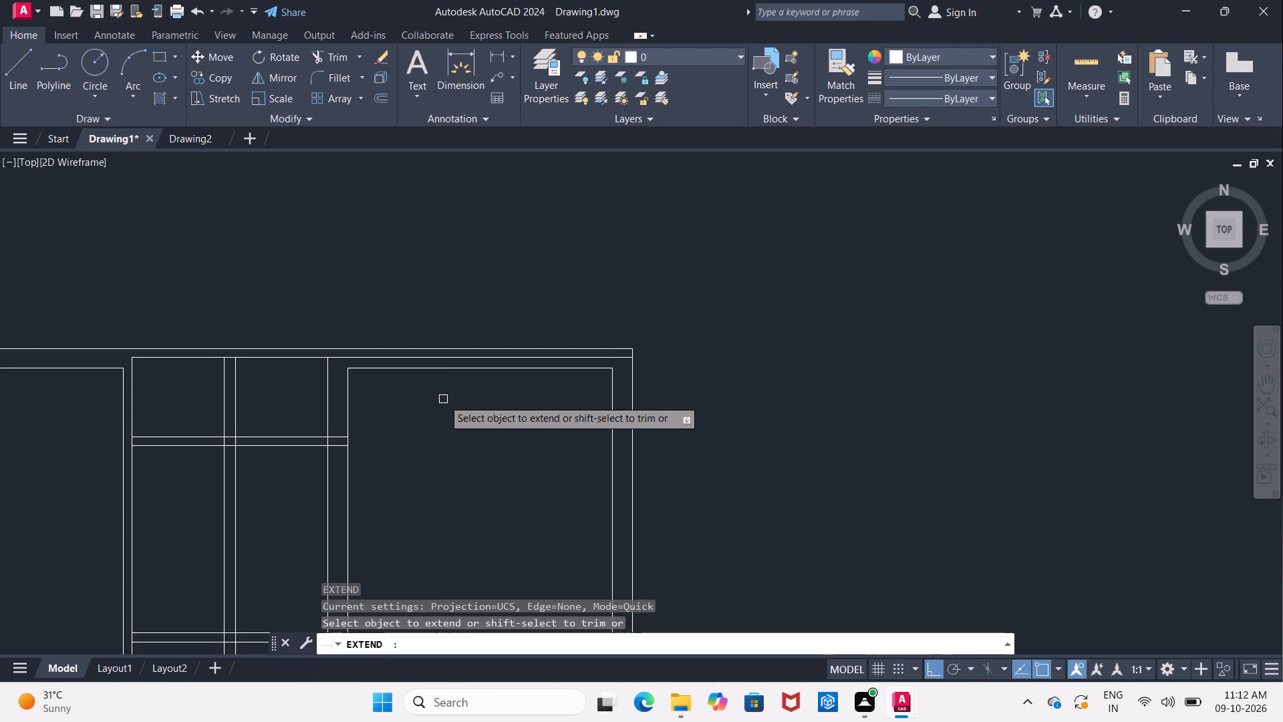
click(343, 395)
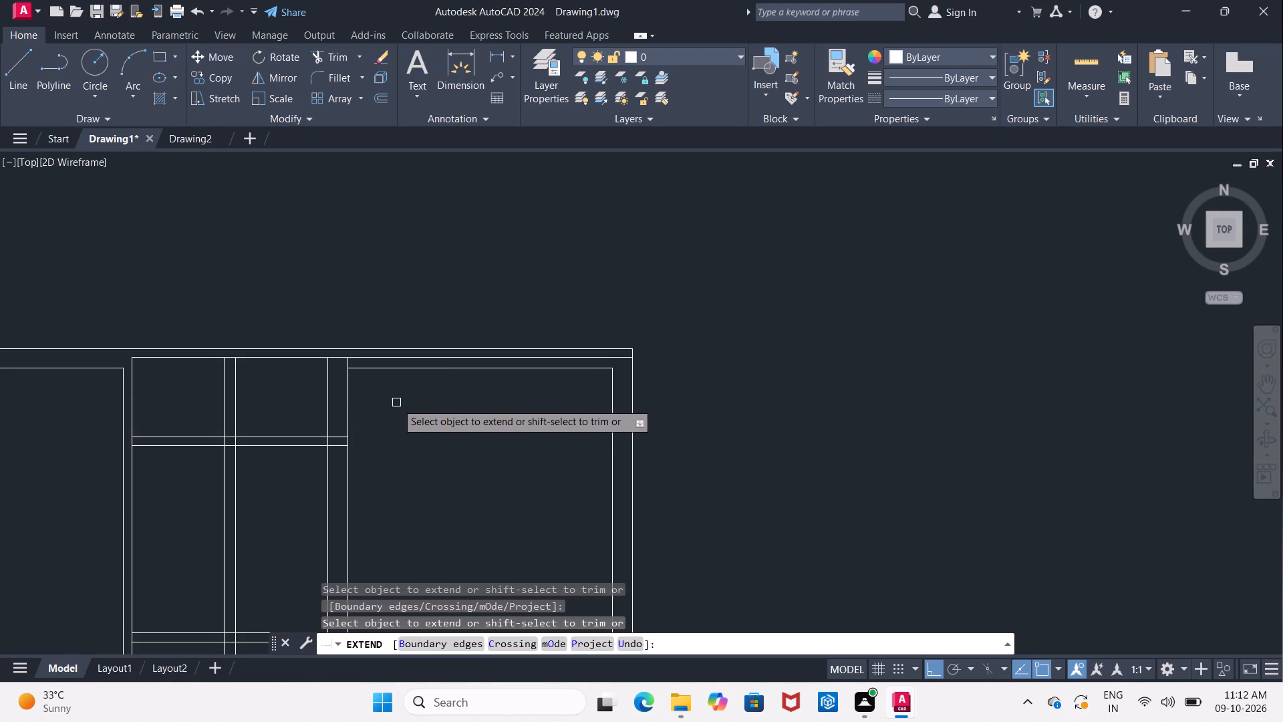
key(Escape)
Trim the top wall's extra inner line past the upper middle room's right wall line, plus the vertical stub above the upper right room.
text(tr)
key(Return)
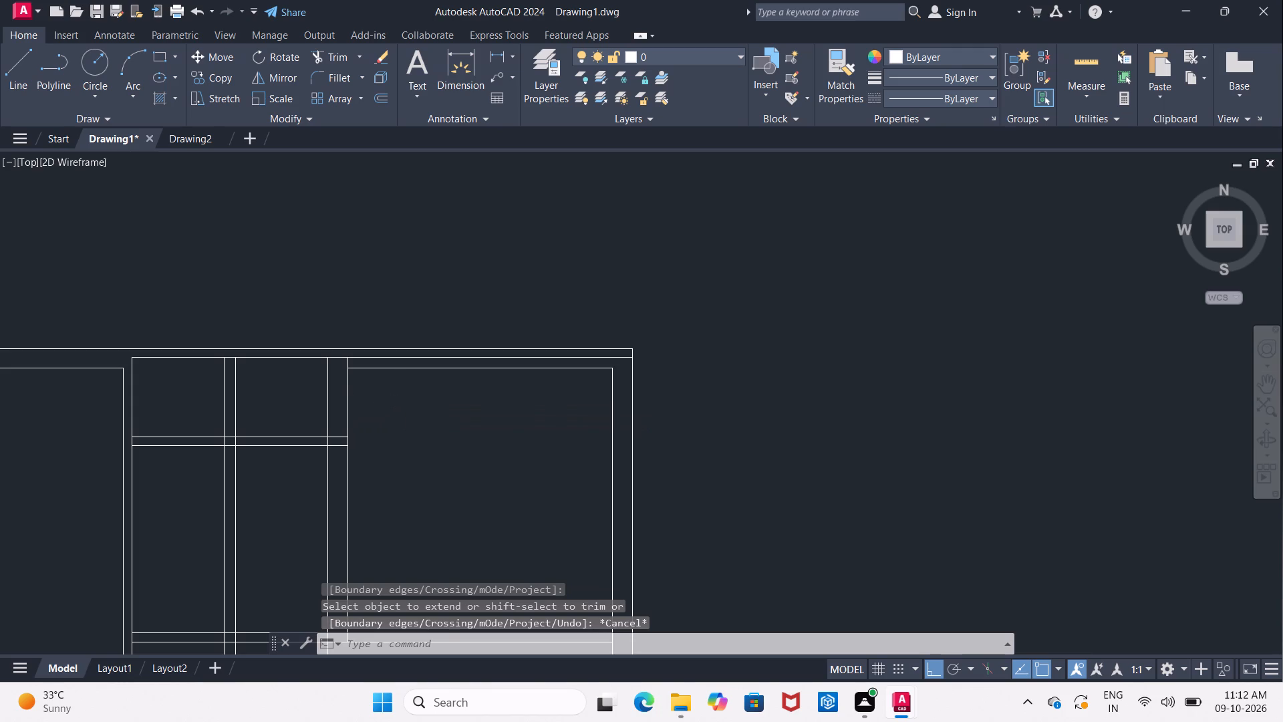
key(Return)
scroll(328, 352, up, 3)
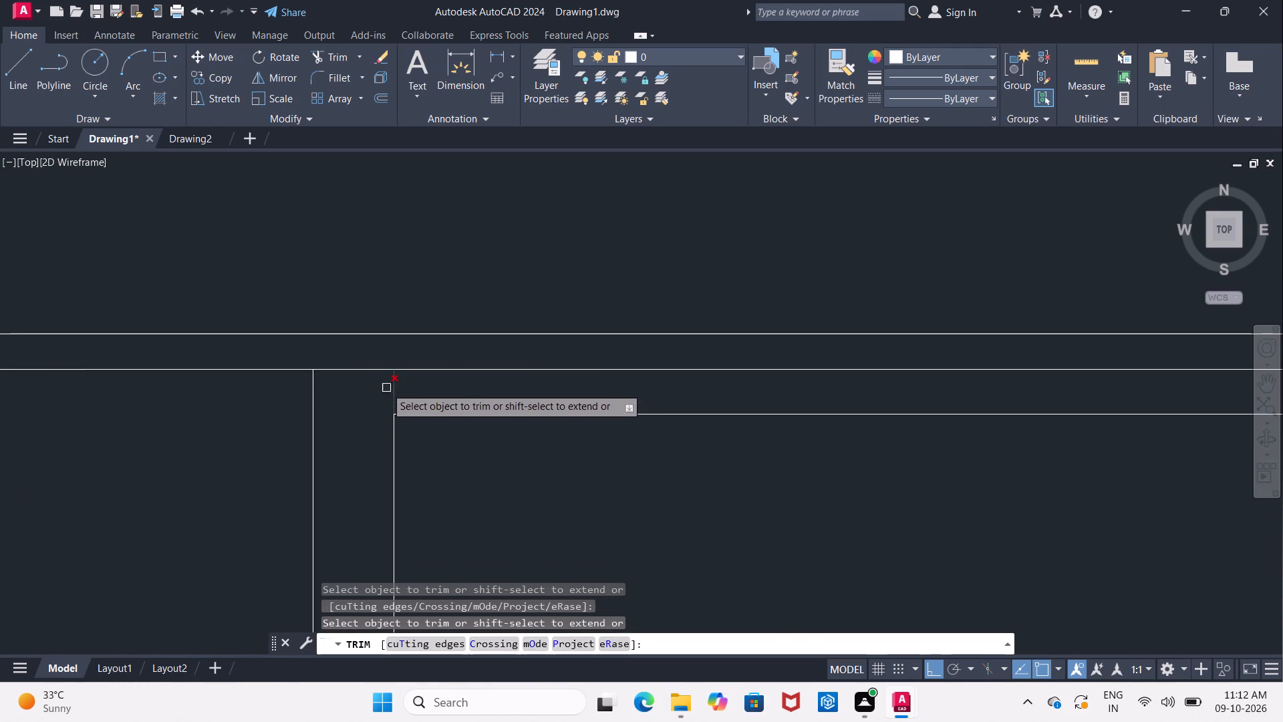
click(362, 372)
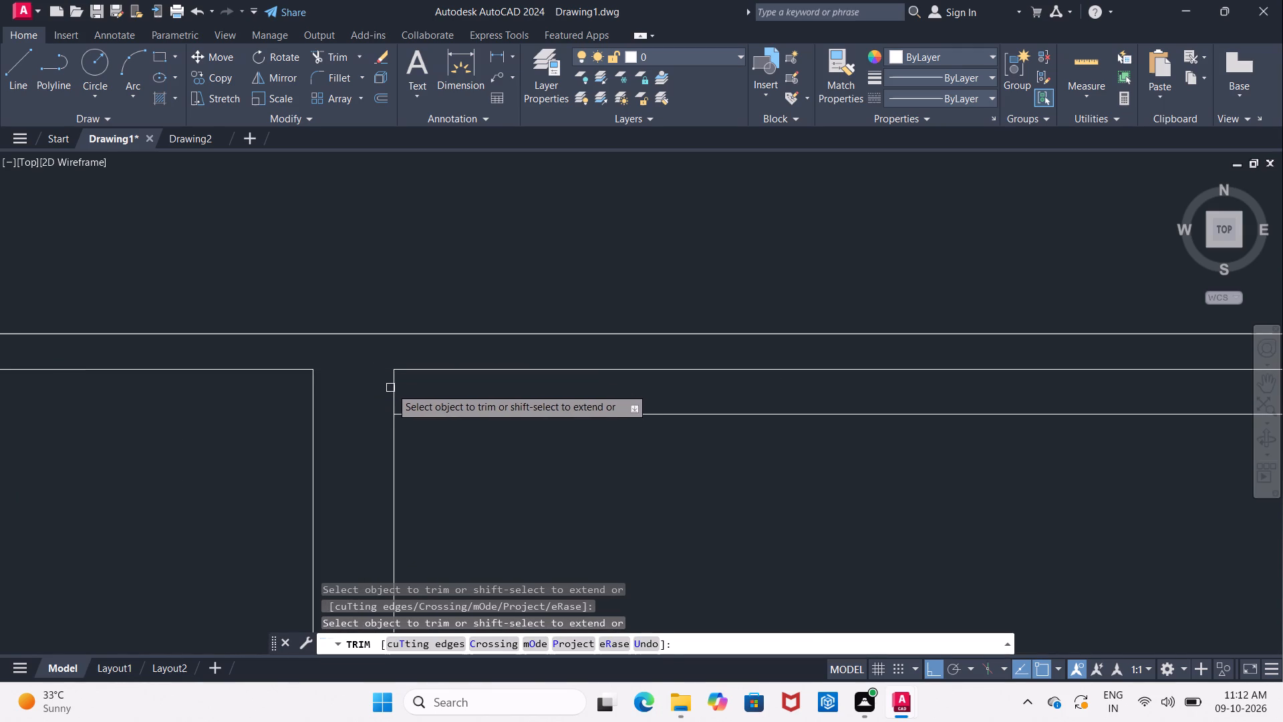
middle_drag(427, 395, 423, 392)
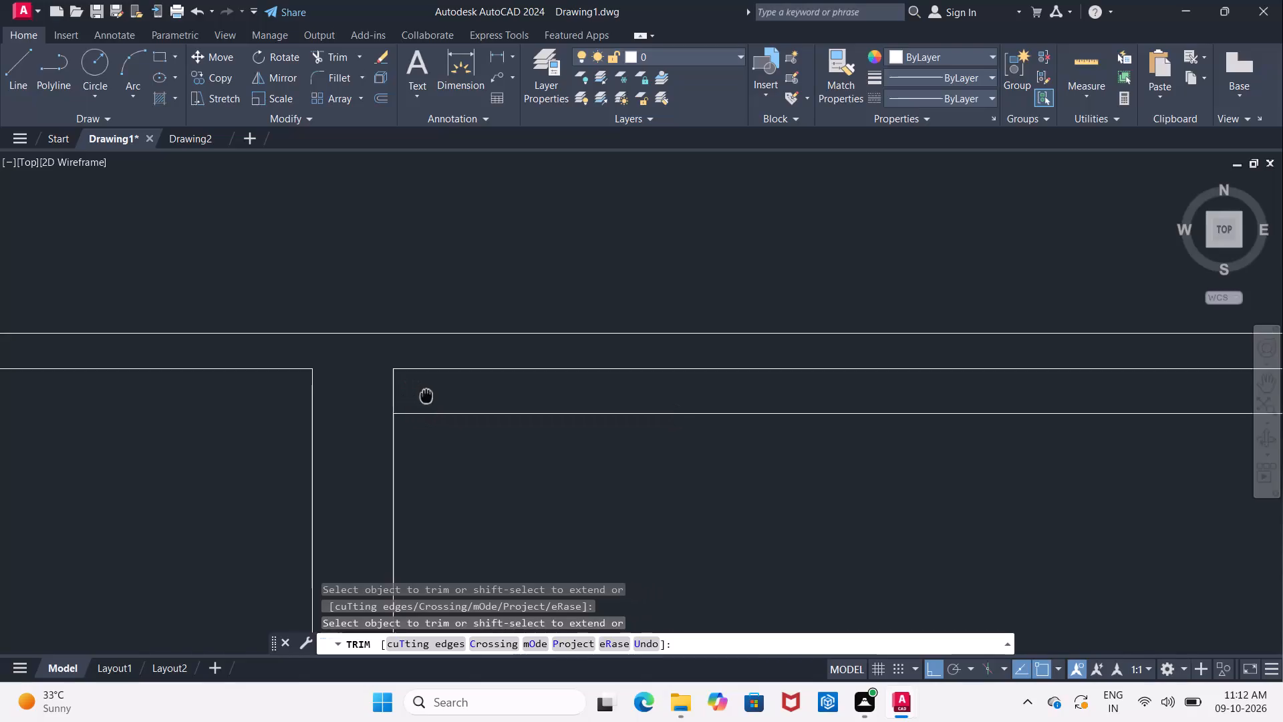
middle_drag(423, 392, 227, 367)
scroll(231, 367, down, 1)
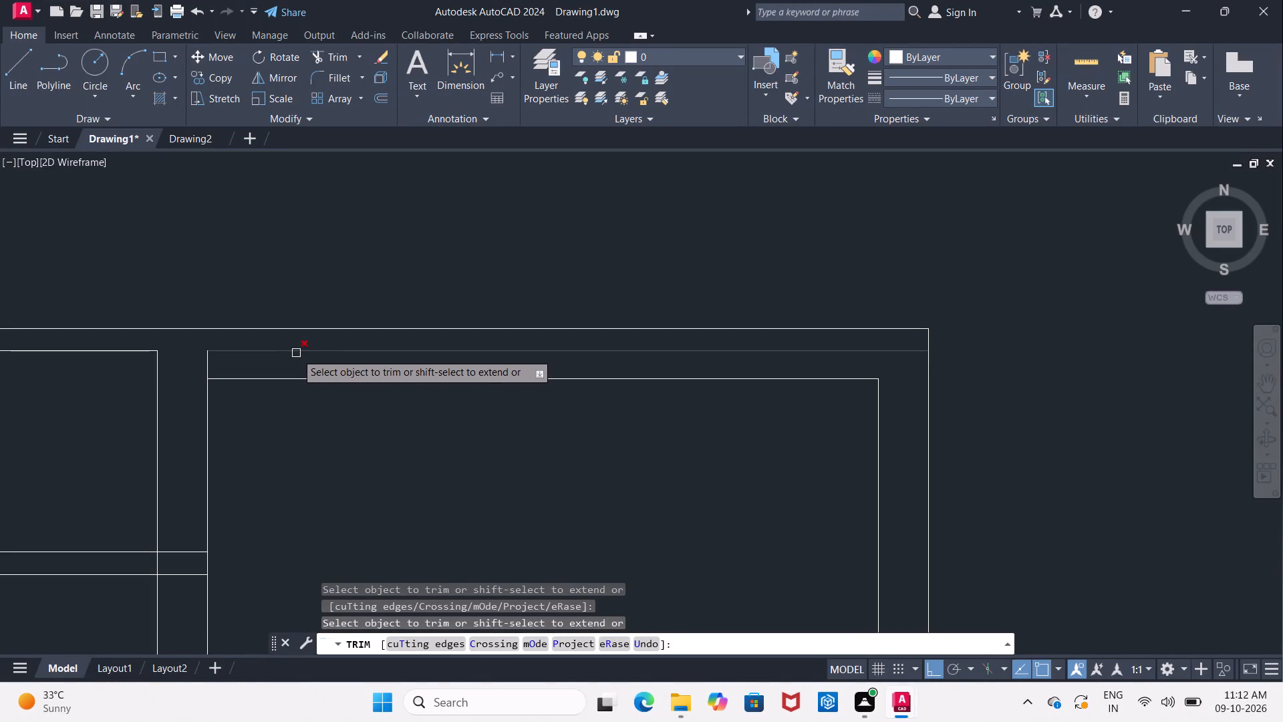
click(296, 353)
click(210, 366)
Trim both lines of the horizontal partition where they run through the wall beside the upper right room.
scroll(210, 361, down, 3)
middle_drag(248, 429, 336, 366)
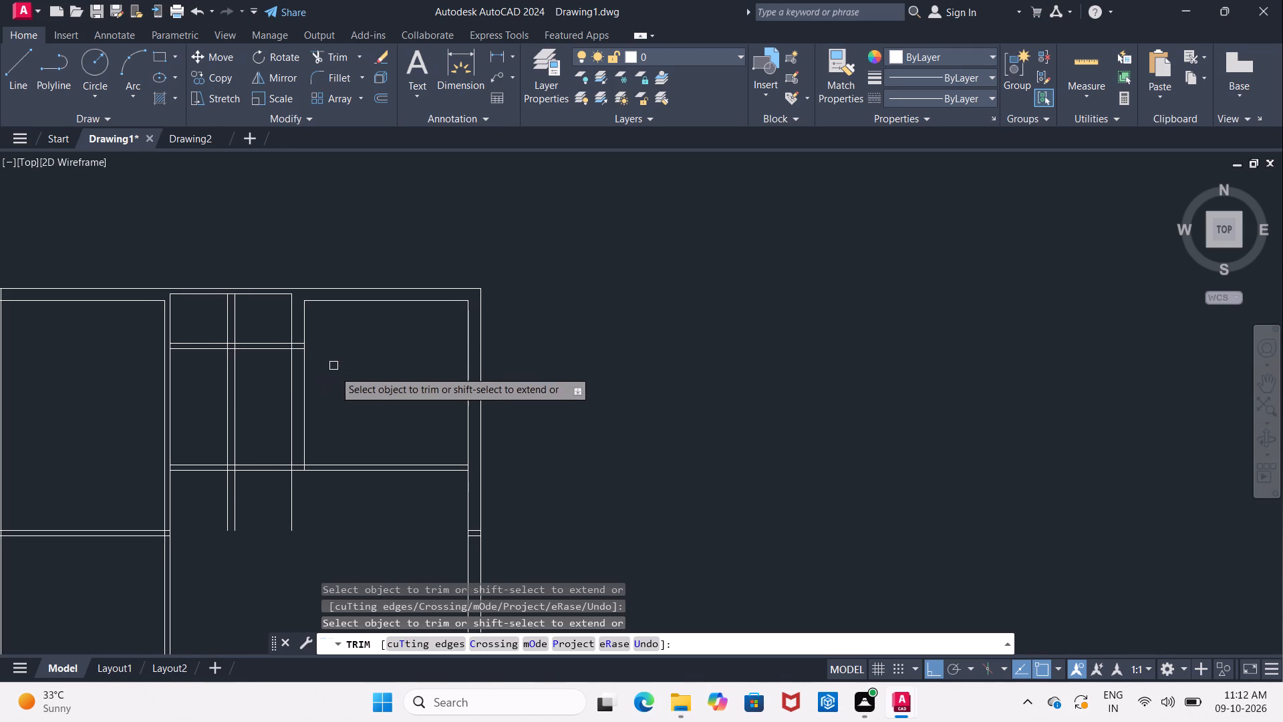
scroll(311, 343, up, 2)
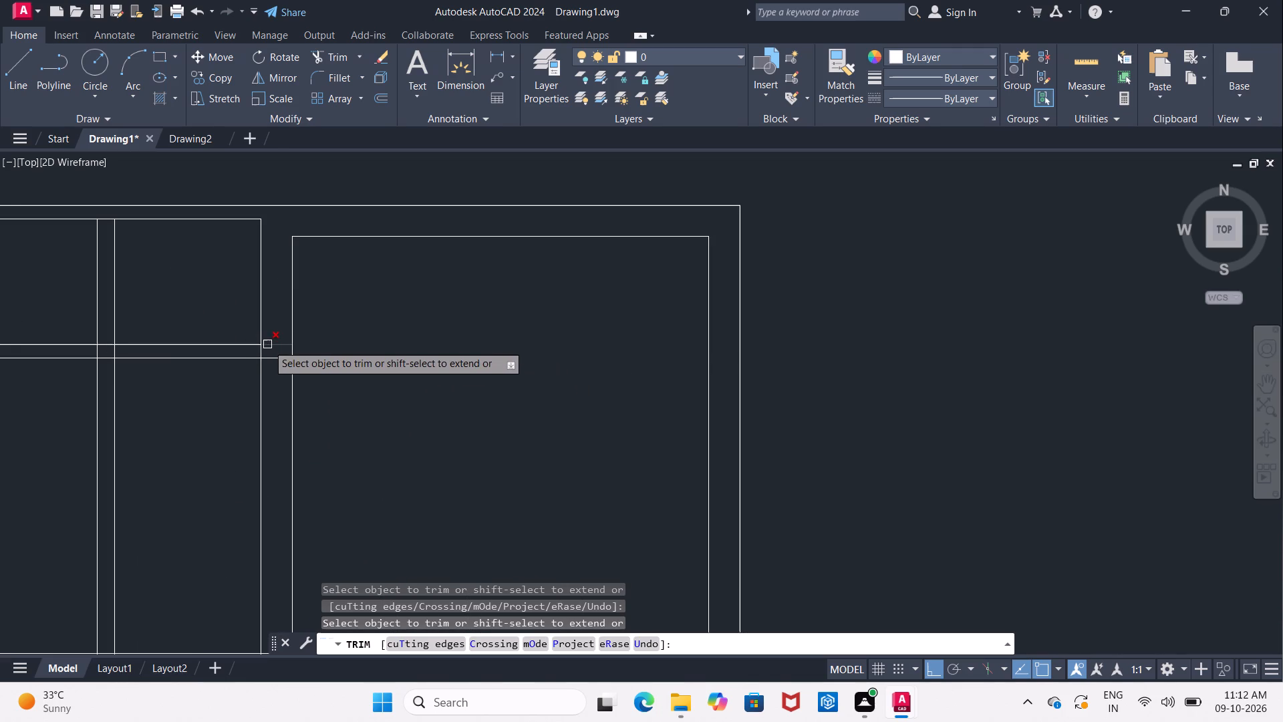
click(274, 344)
click(275, 358)
Trim both lines of the vertical partition in the space above the horizontal partition.
middle_drag(275, 358, 360, 362)
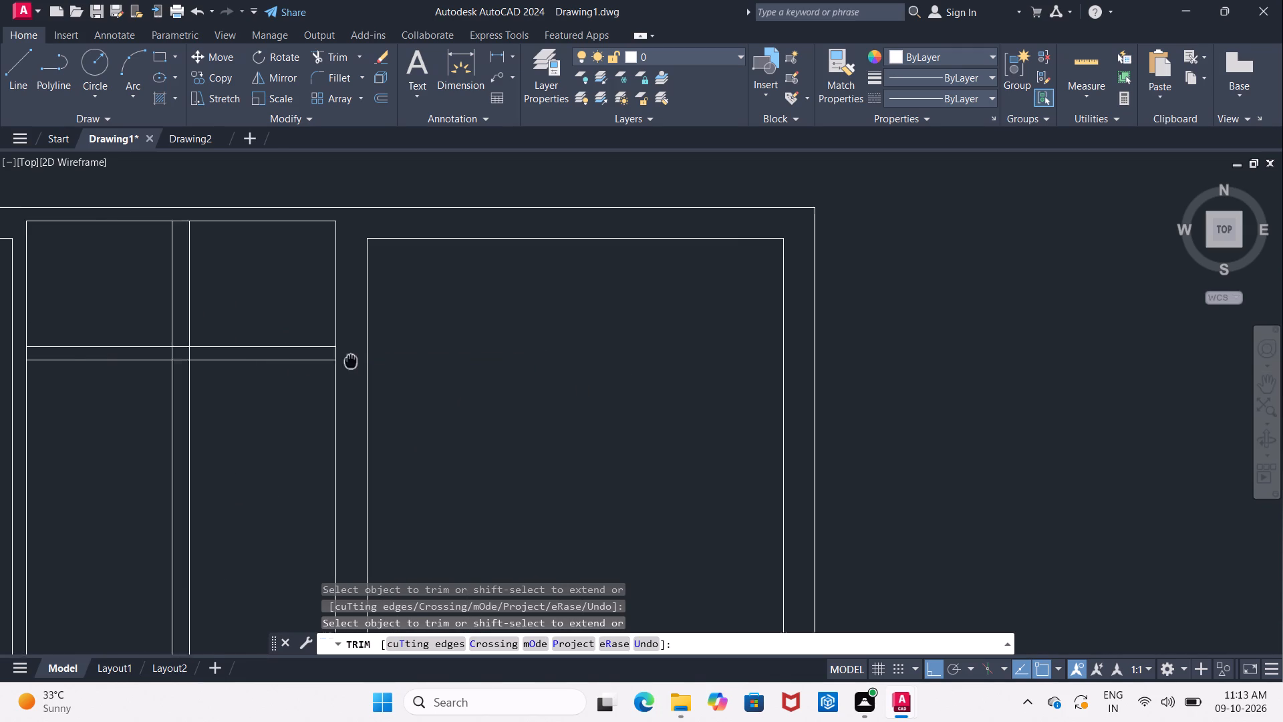
middle_drag(360, 362, 430, 363)
drag(184, 304, 221, 303)
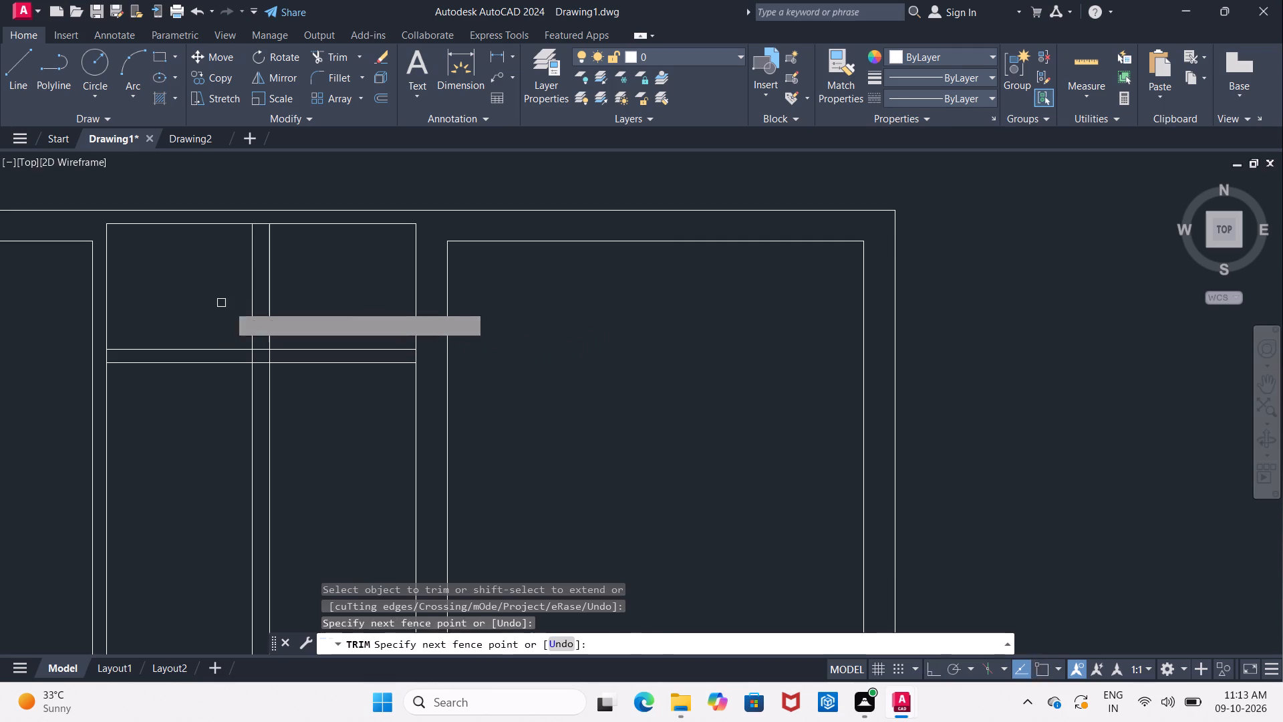
drag(184, 293, 287, 288)
Trim the vertical partition lines and the adjacent wall line that project below the upper rooms' bottom wall.
scroll(284, 289, down, 2)
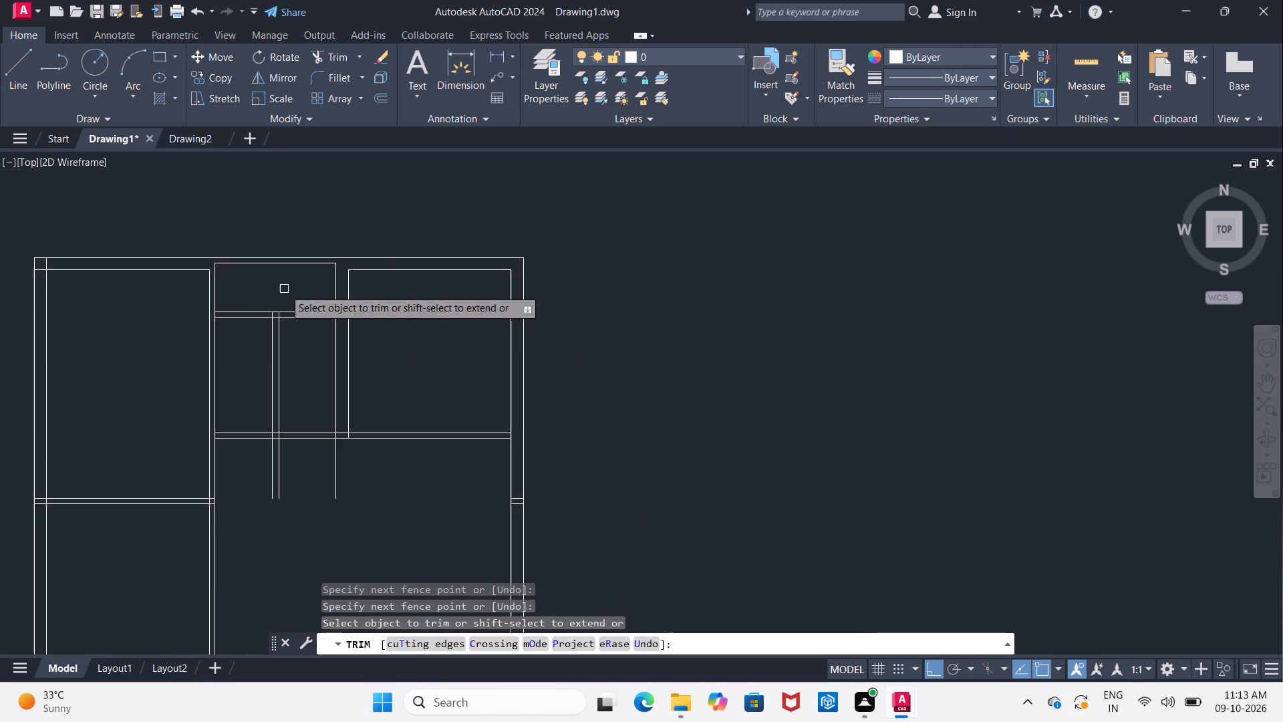
middle_drag(284, 289, 251, 275)
middle_drag(271, 383, 277, 348)
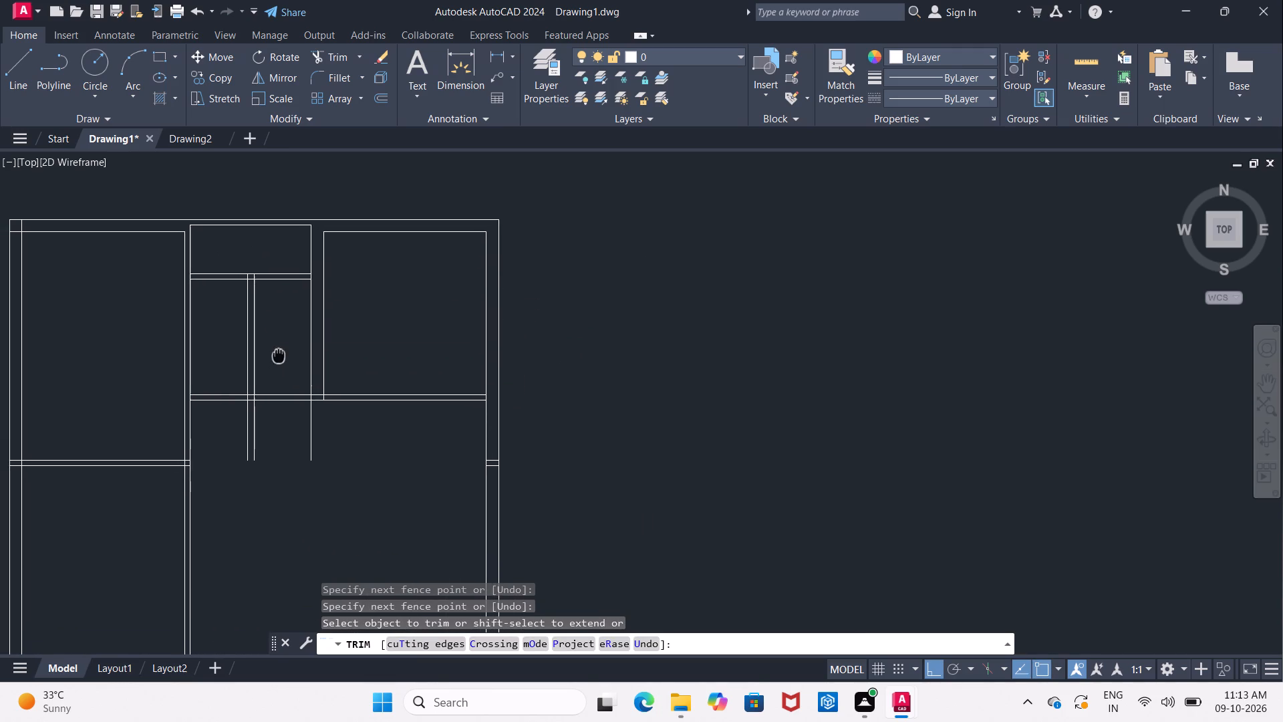
middle_drag(277, 348, 274, 338)
drag(217, 400, 287, 407)
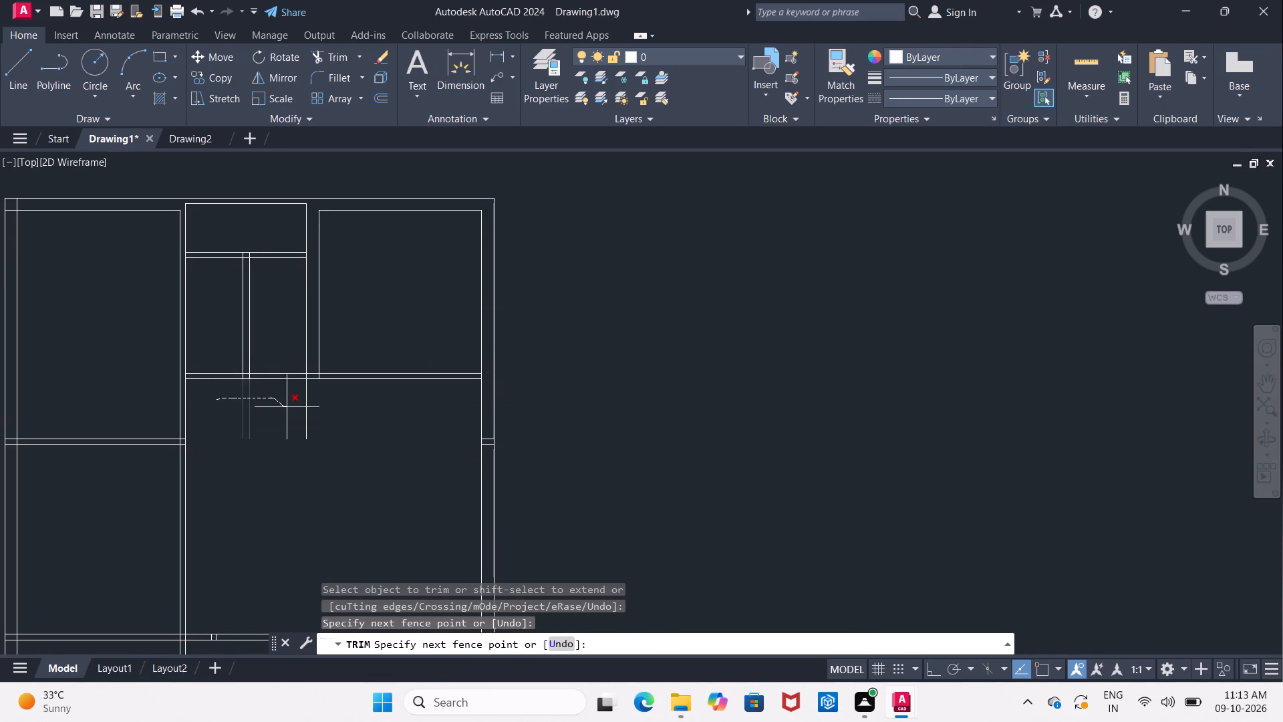
drag(287, 407, 327, 412)
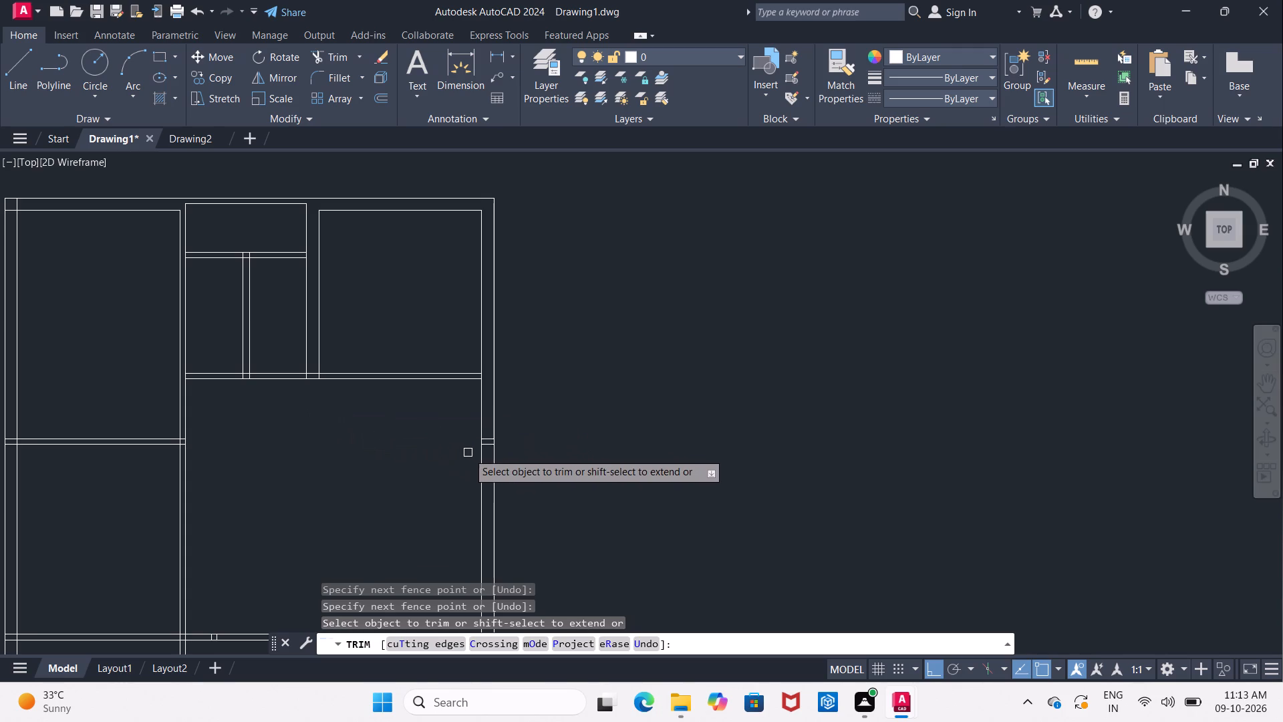
Trim the two short horizontal line pieces inside the right outer wall.
scroll(486, 442, up, 1)
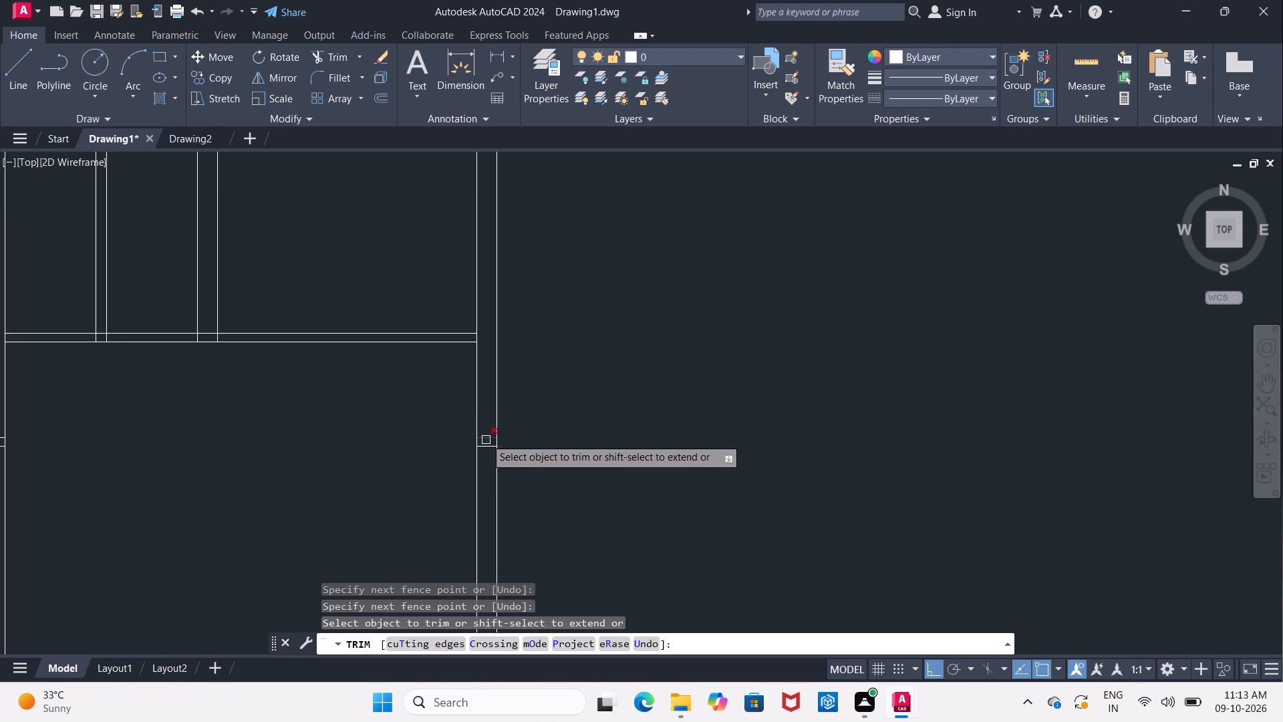
click(487, 437)
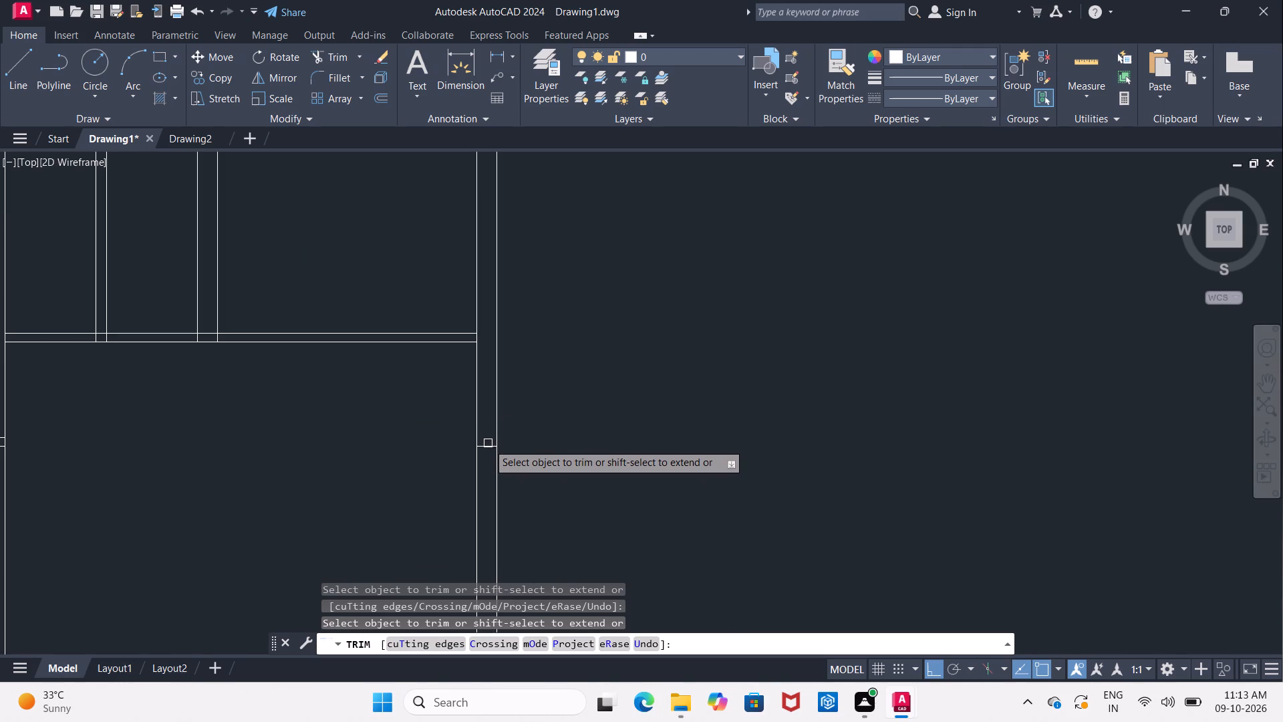
click(488, 444)
Trim both vertical wall lines between the middle left room and the central space to open them up, and end the command.
scroll(488, 444, down, 4)
scroll(452, 453, up, 2)
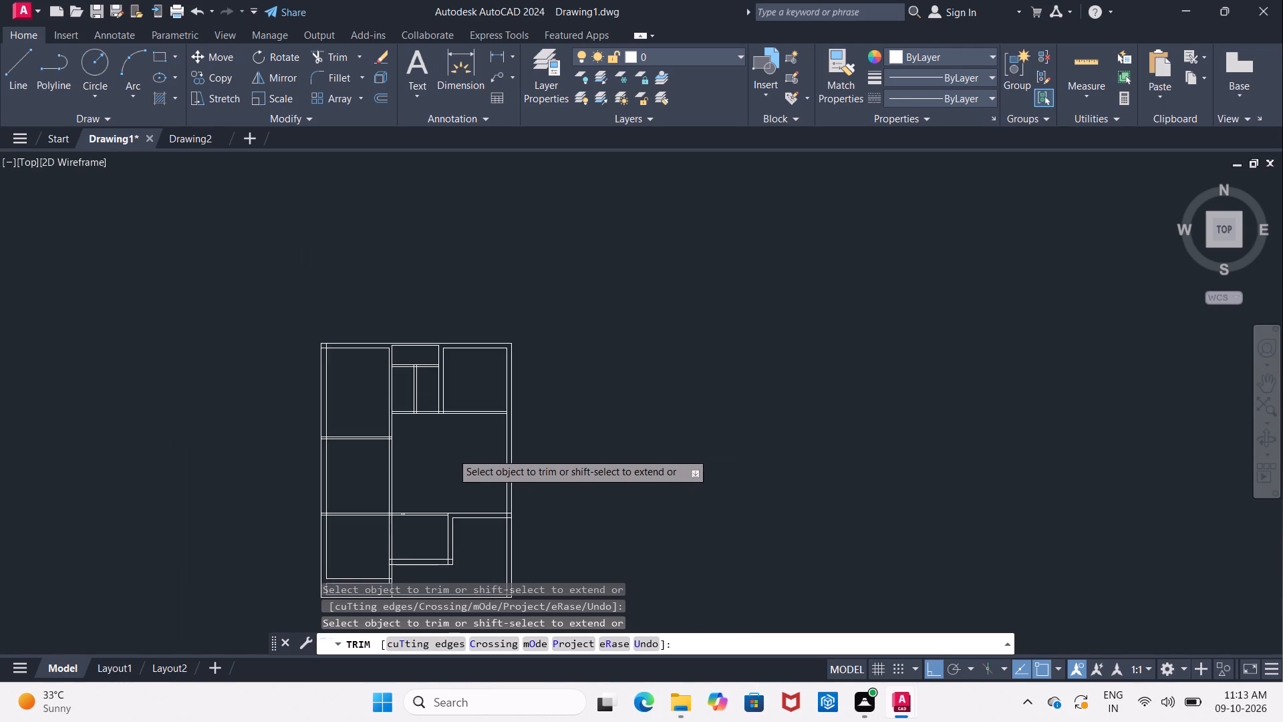
middle_drag(452, 453, 600, 345)
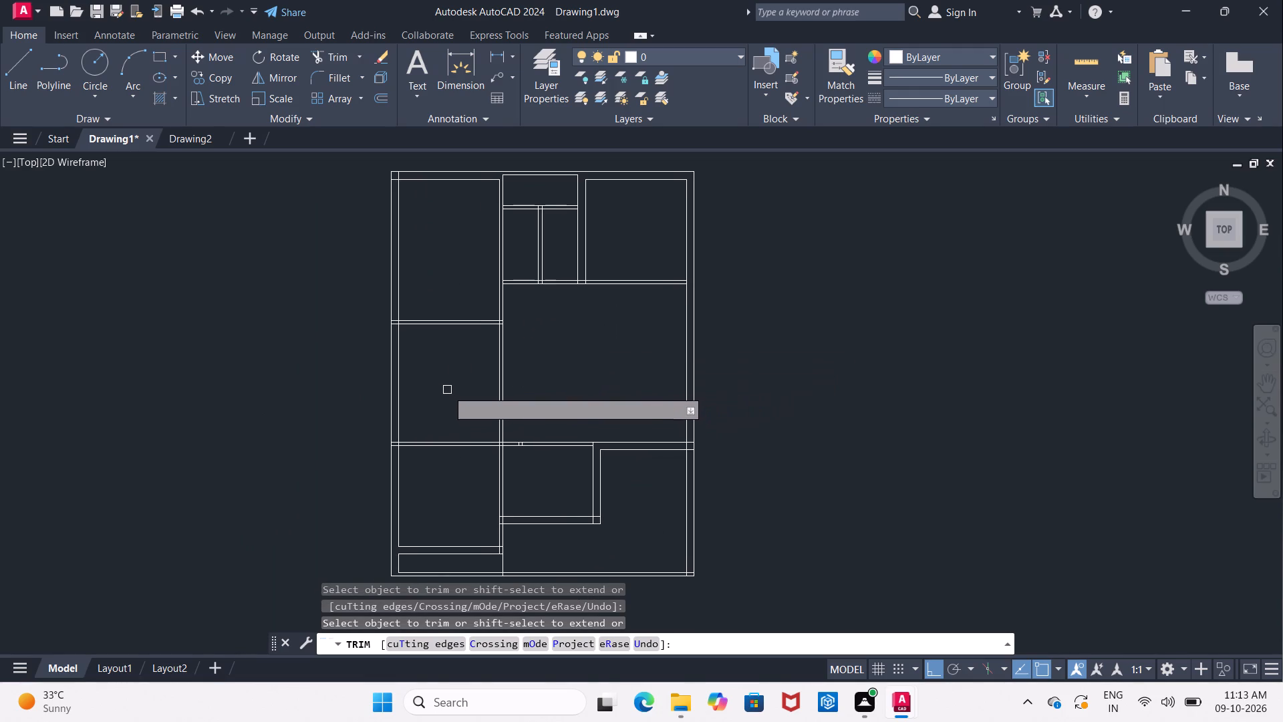
scroll(447, 389, up, 1)
middle_drag(447, 389, 301, 397)
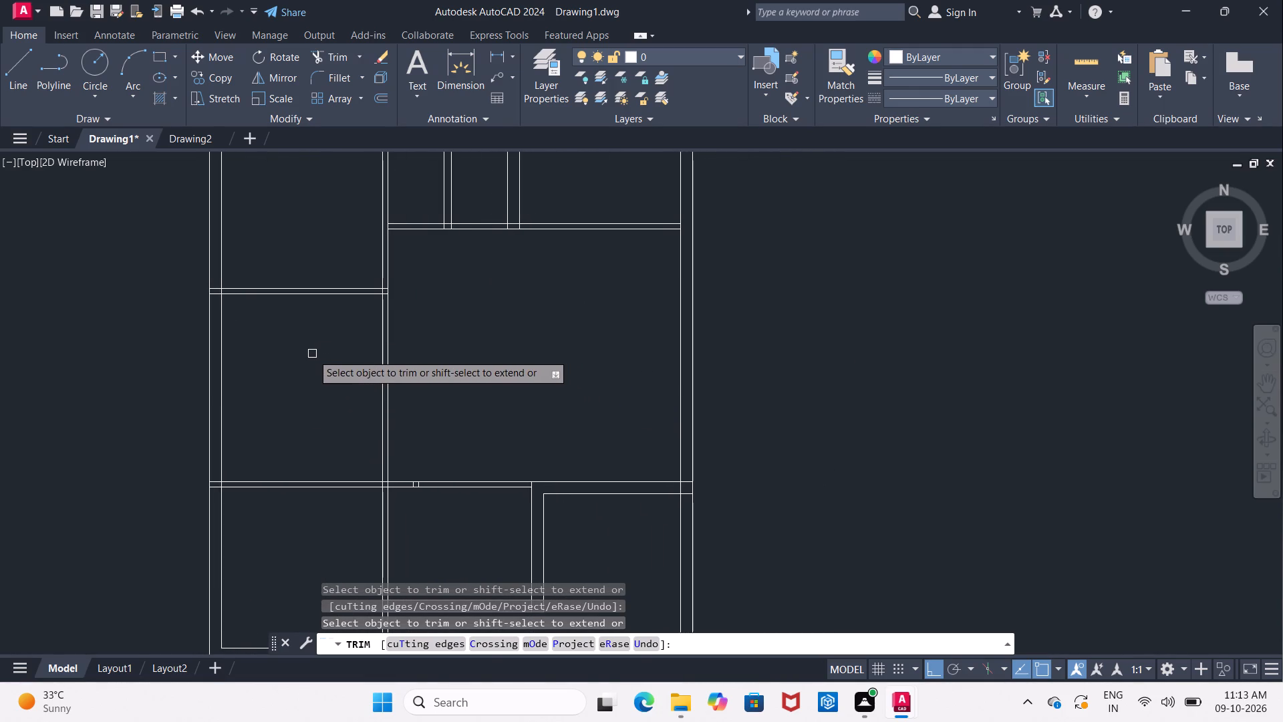
drag(312, 354, 347, 358)
drag(501, 356, 343, 392)
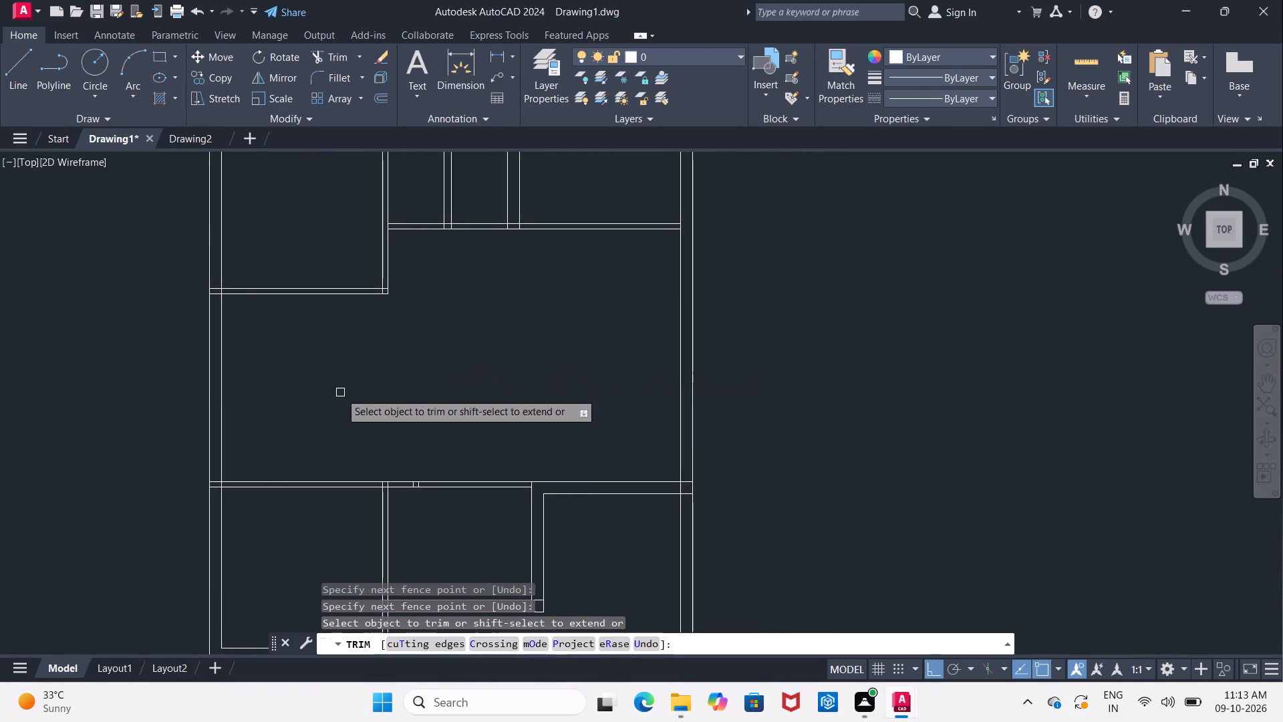
middle_drag(340, 376, 354, 330)
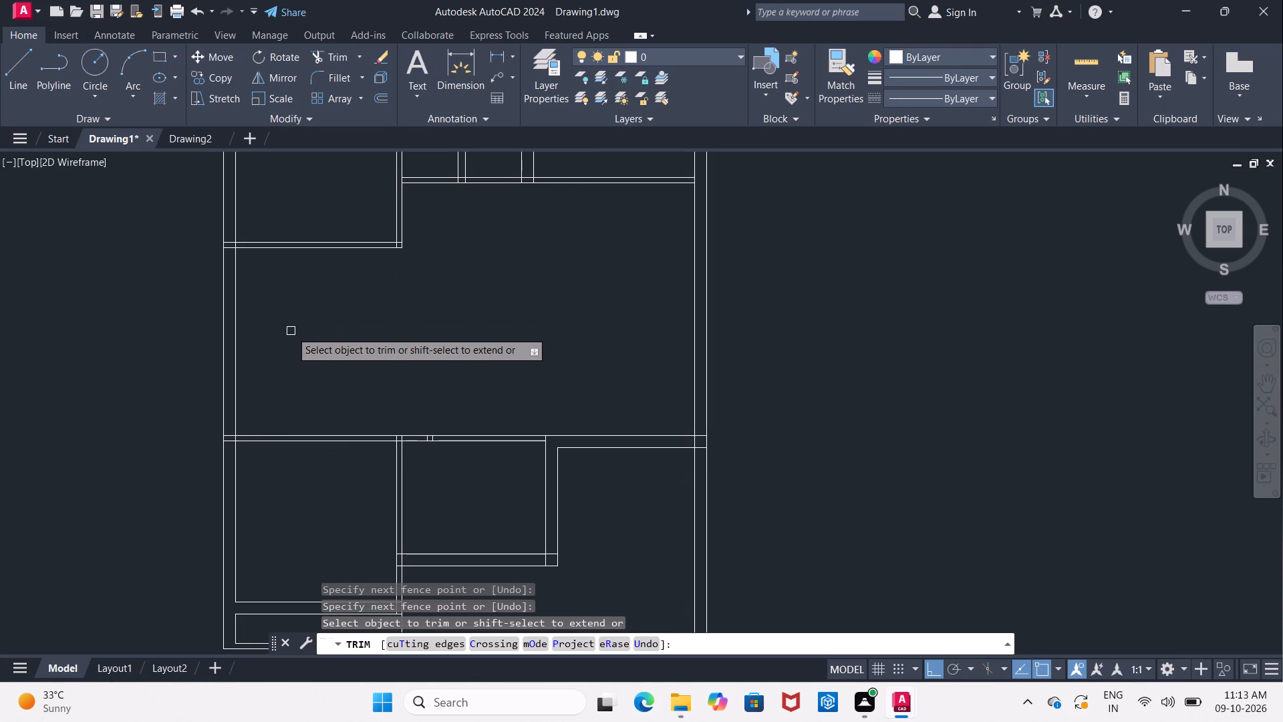
key(Escape)
Offset the left outer wall's inner line 4' to the right, into the opened middle space, and end the command.
key(o)
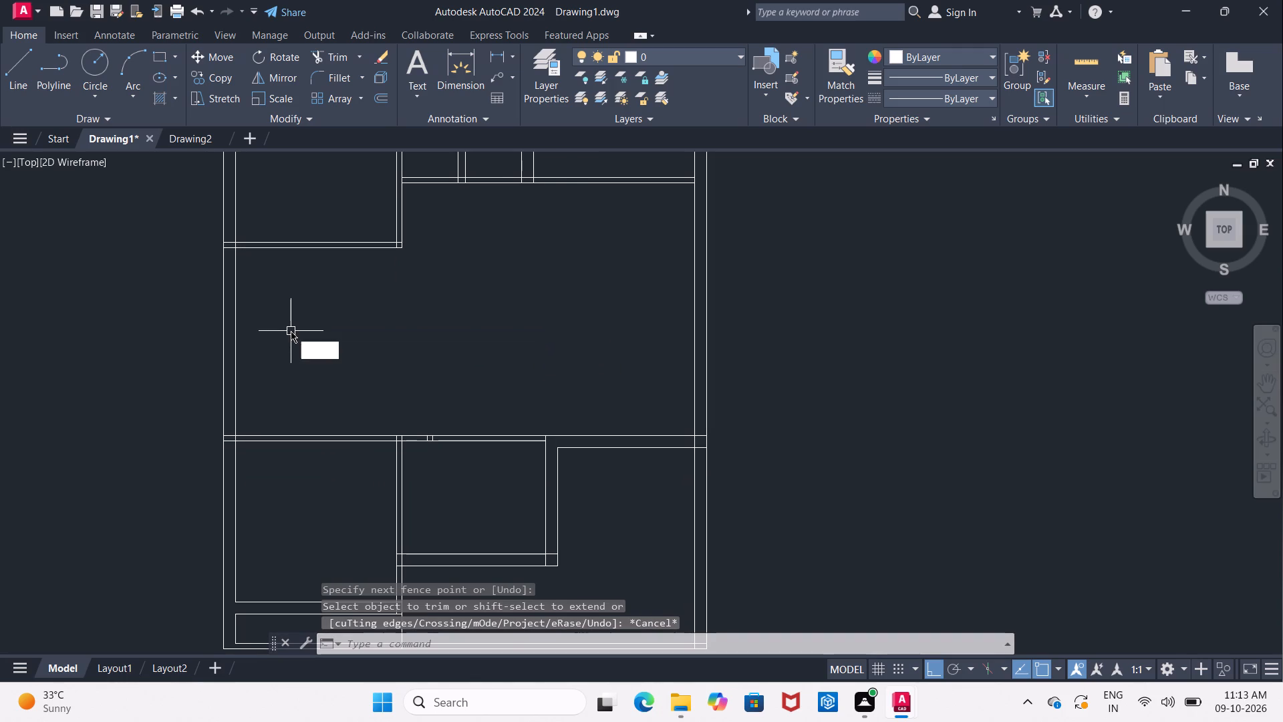
key(Return)
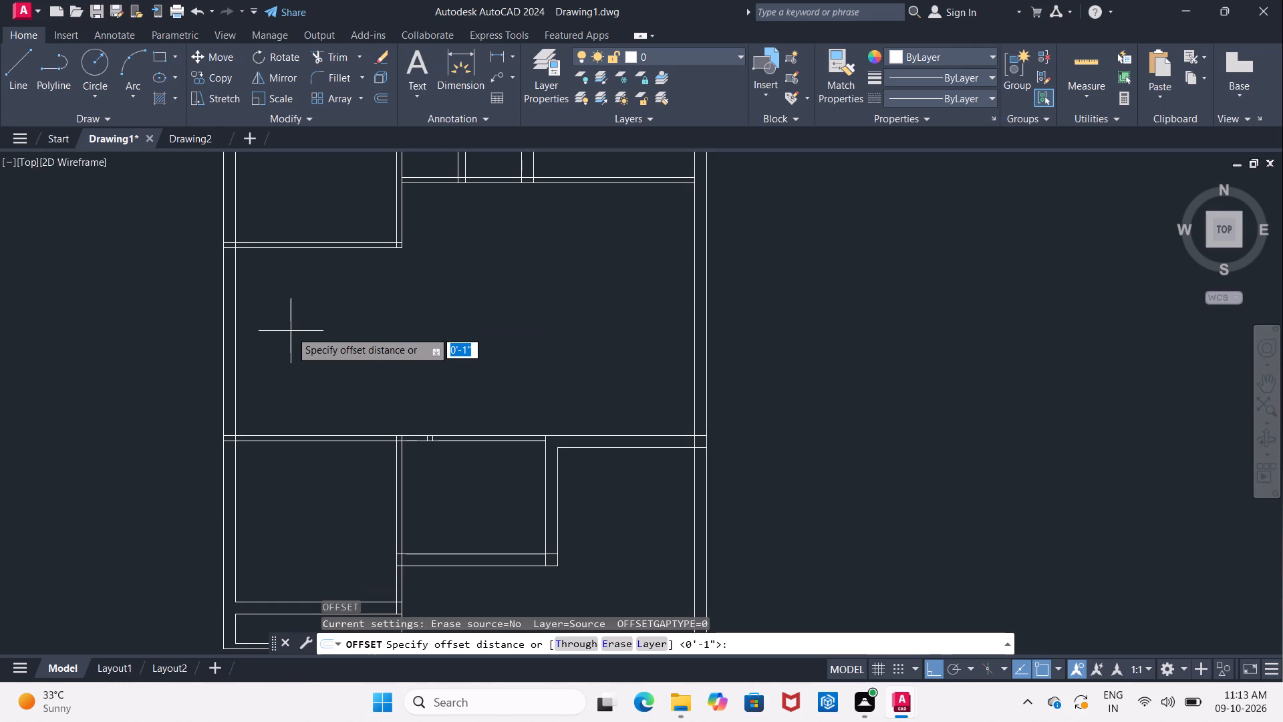
text(4')
key(Return)
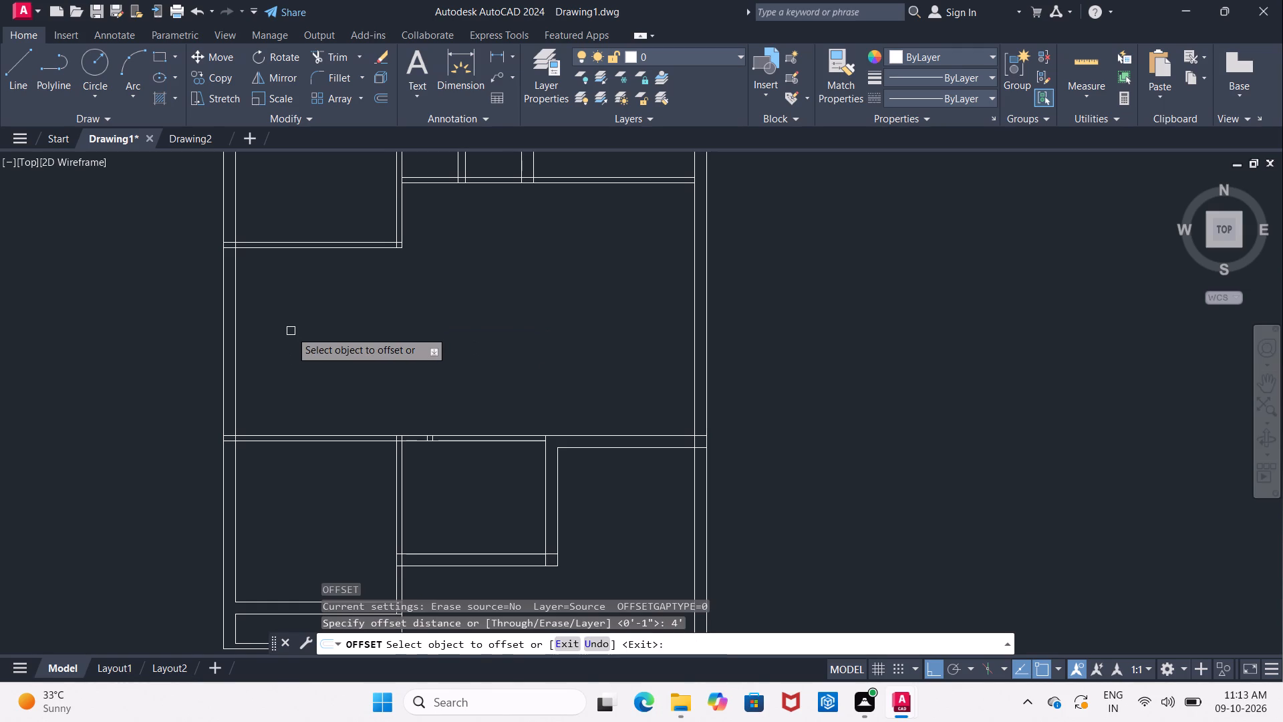
click(237, 349)
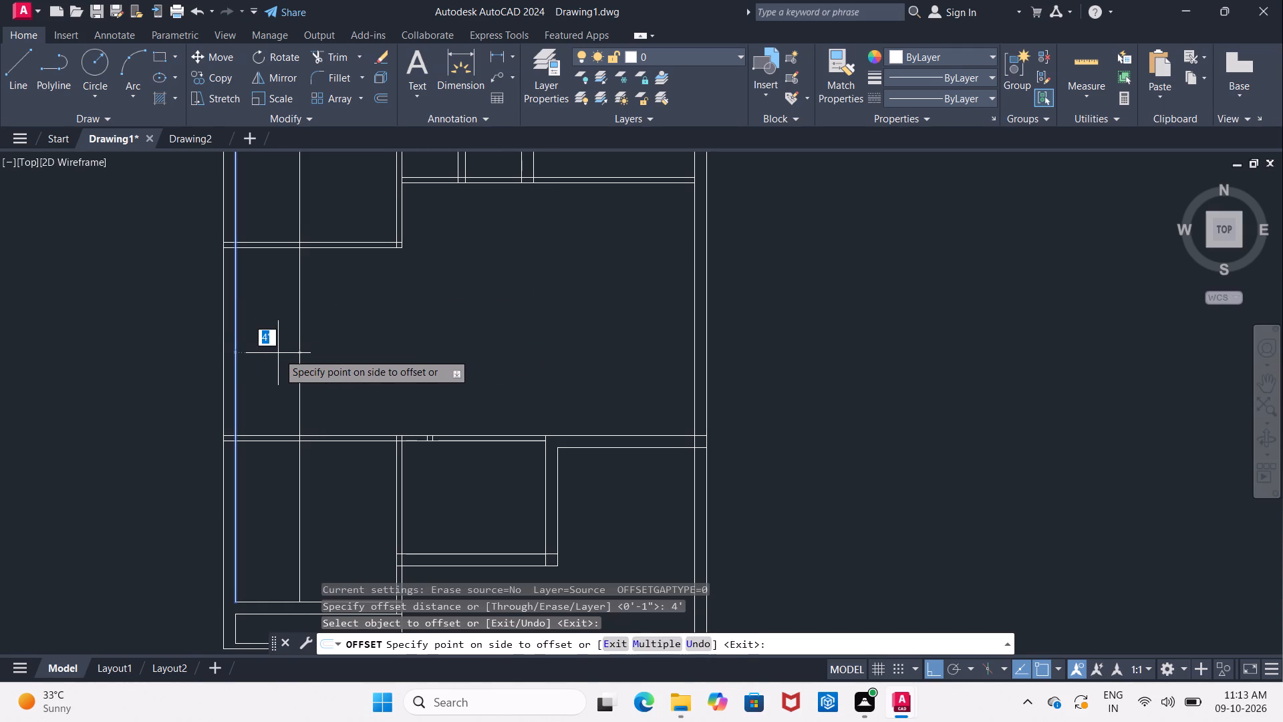
click(278, 353)
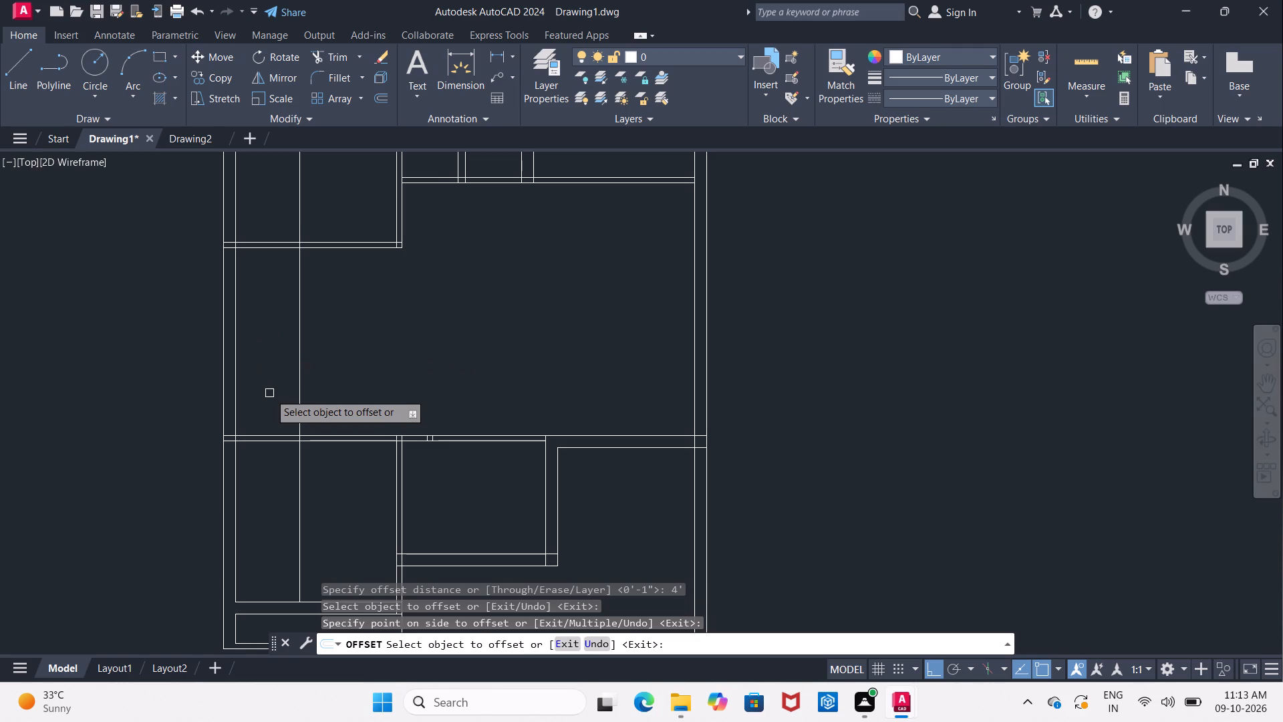
key(Return)
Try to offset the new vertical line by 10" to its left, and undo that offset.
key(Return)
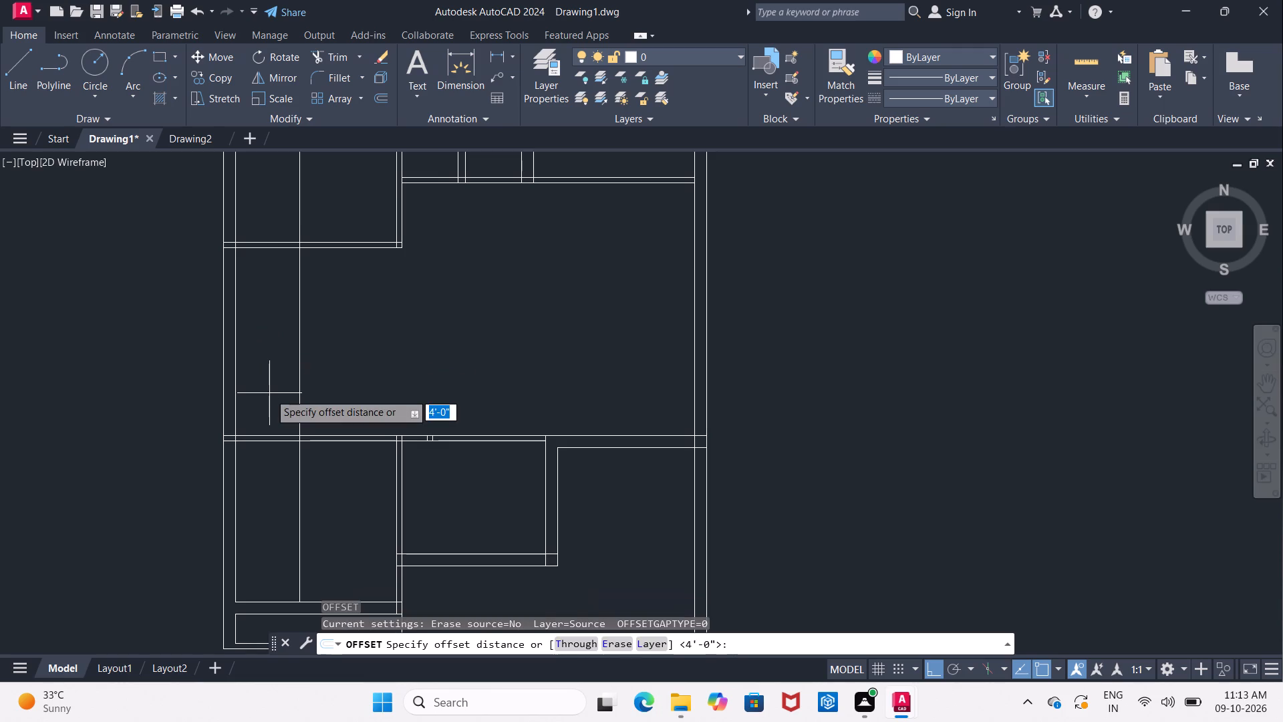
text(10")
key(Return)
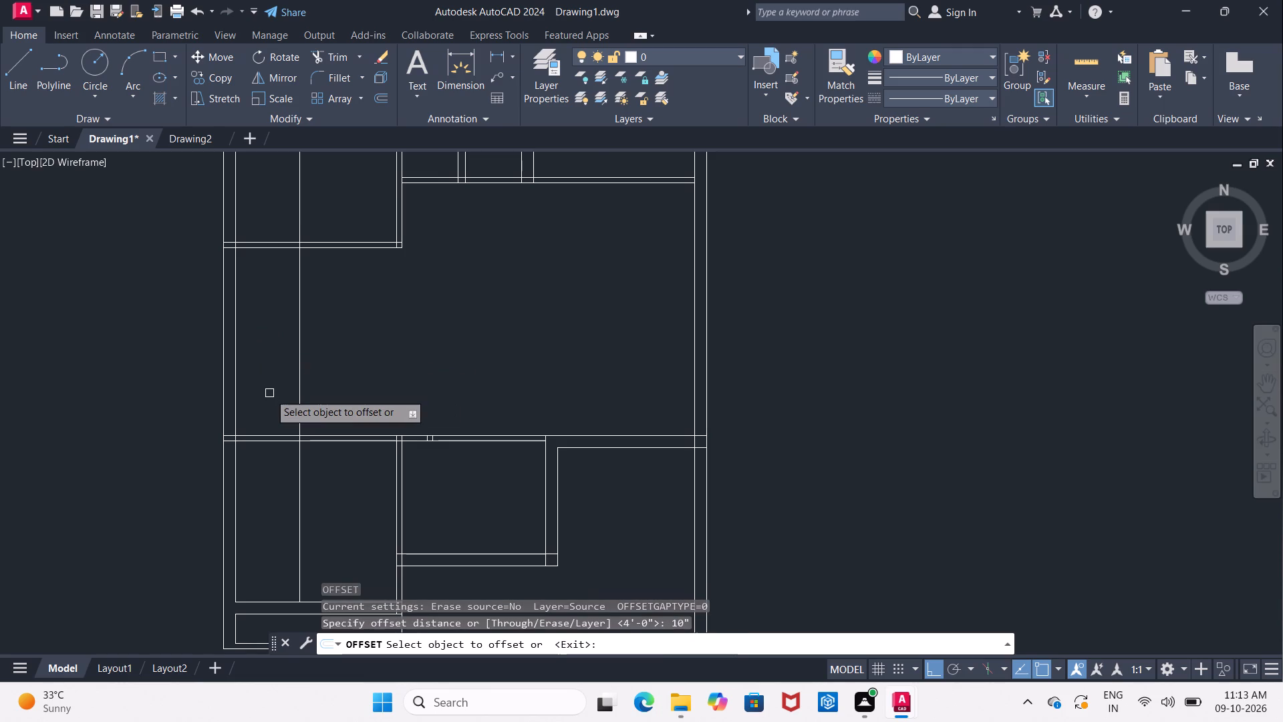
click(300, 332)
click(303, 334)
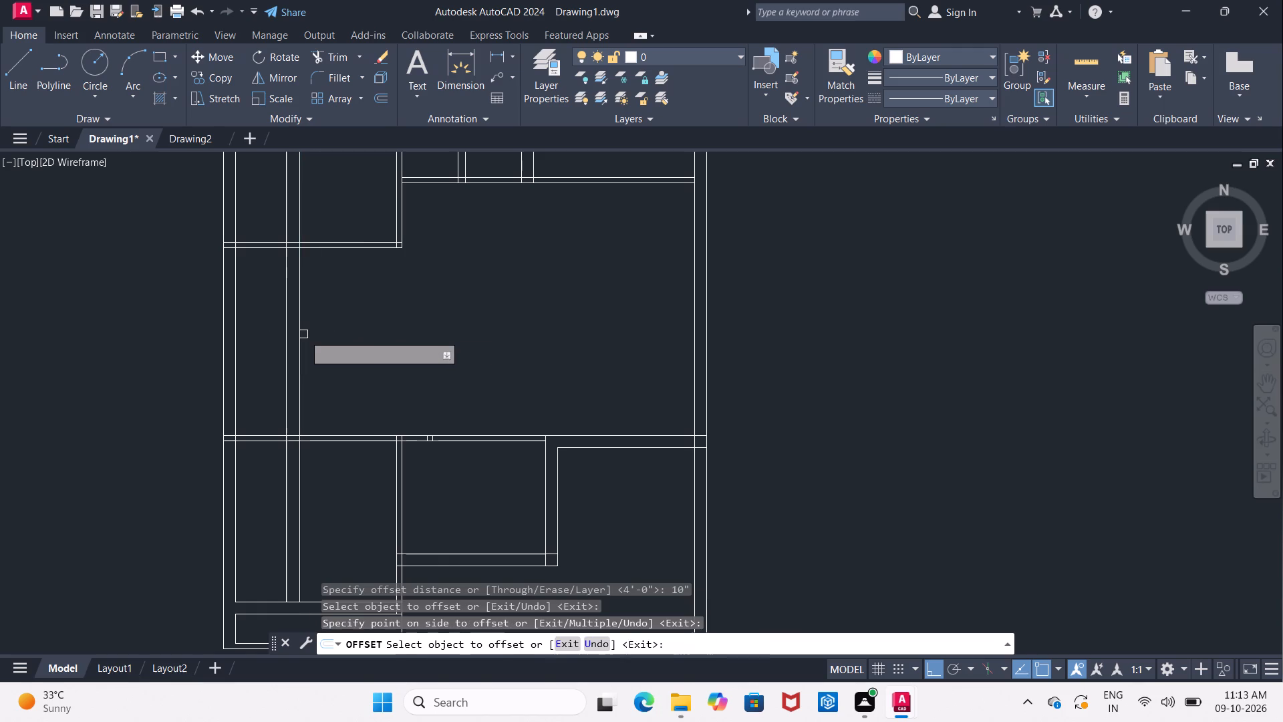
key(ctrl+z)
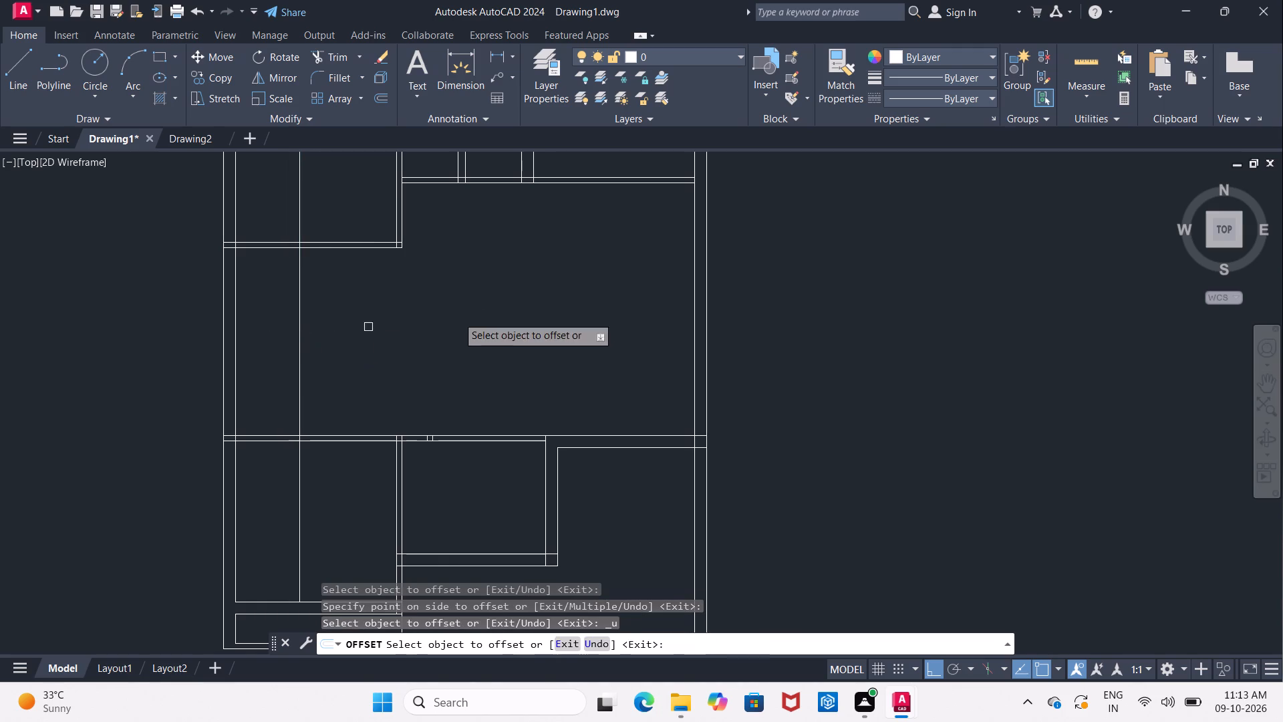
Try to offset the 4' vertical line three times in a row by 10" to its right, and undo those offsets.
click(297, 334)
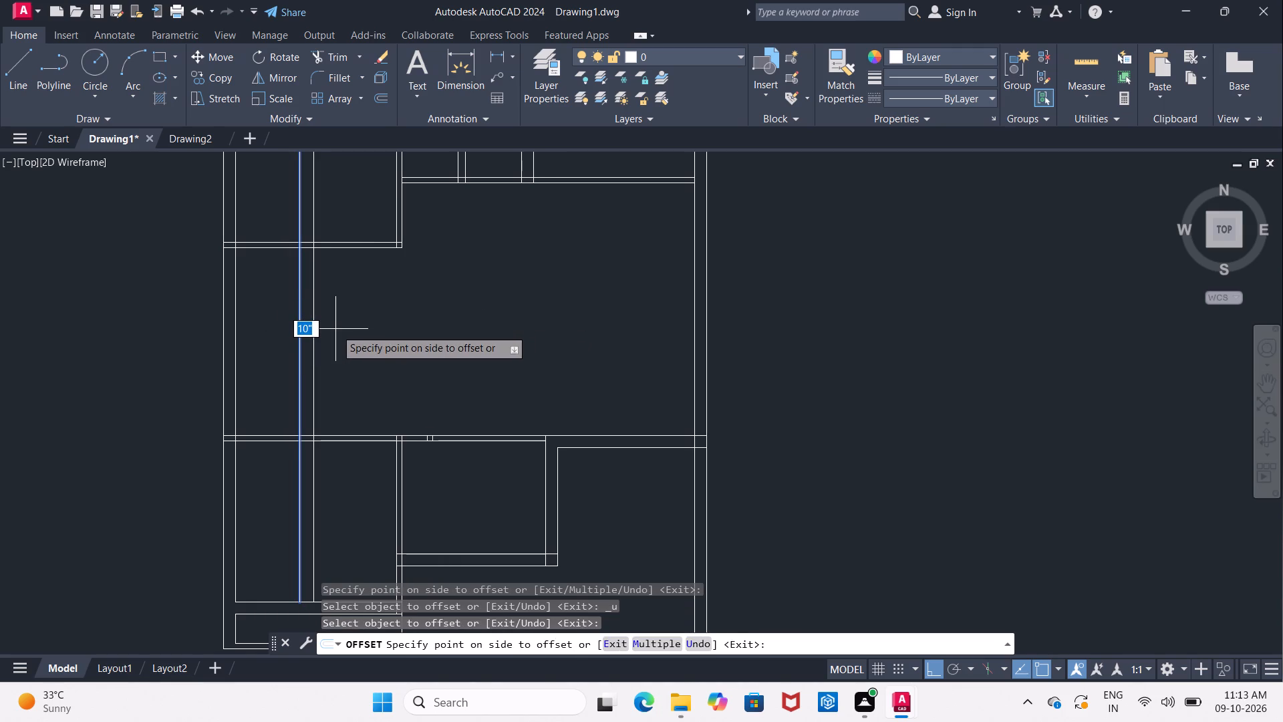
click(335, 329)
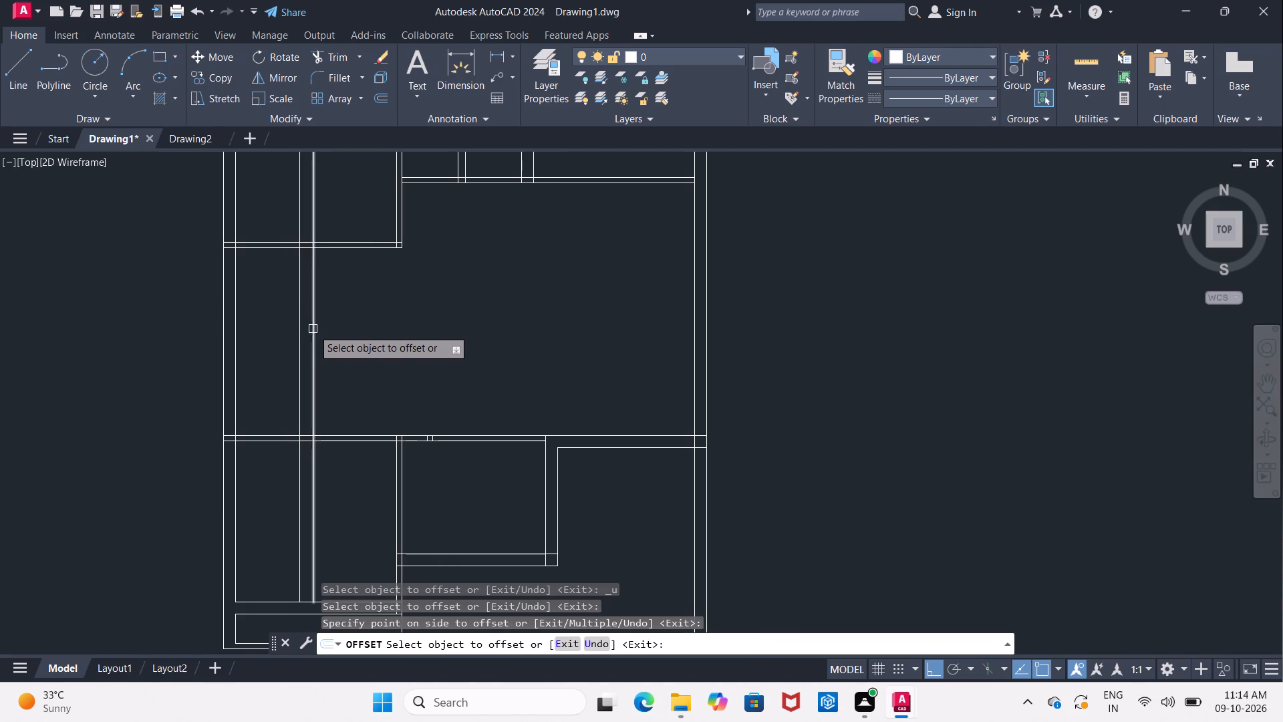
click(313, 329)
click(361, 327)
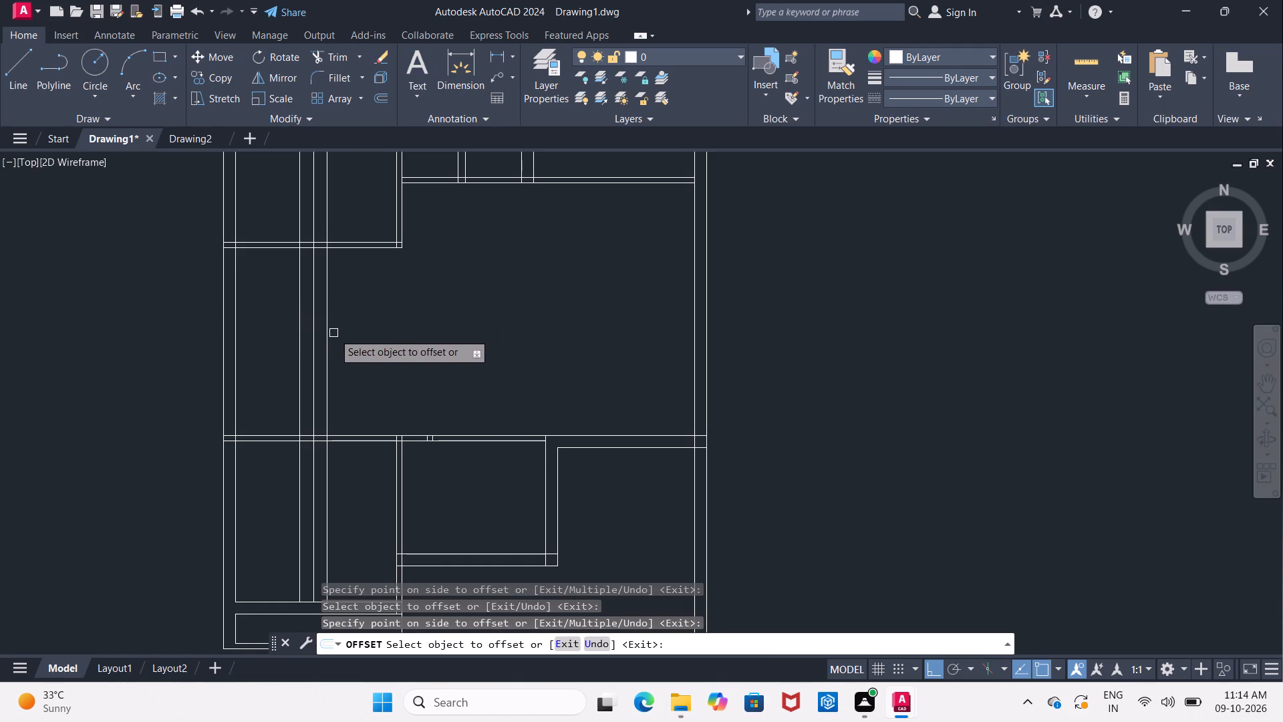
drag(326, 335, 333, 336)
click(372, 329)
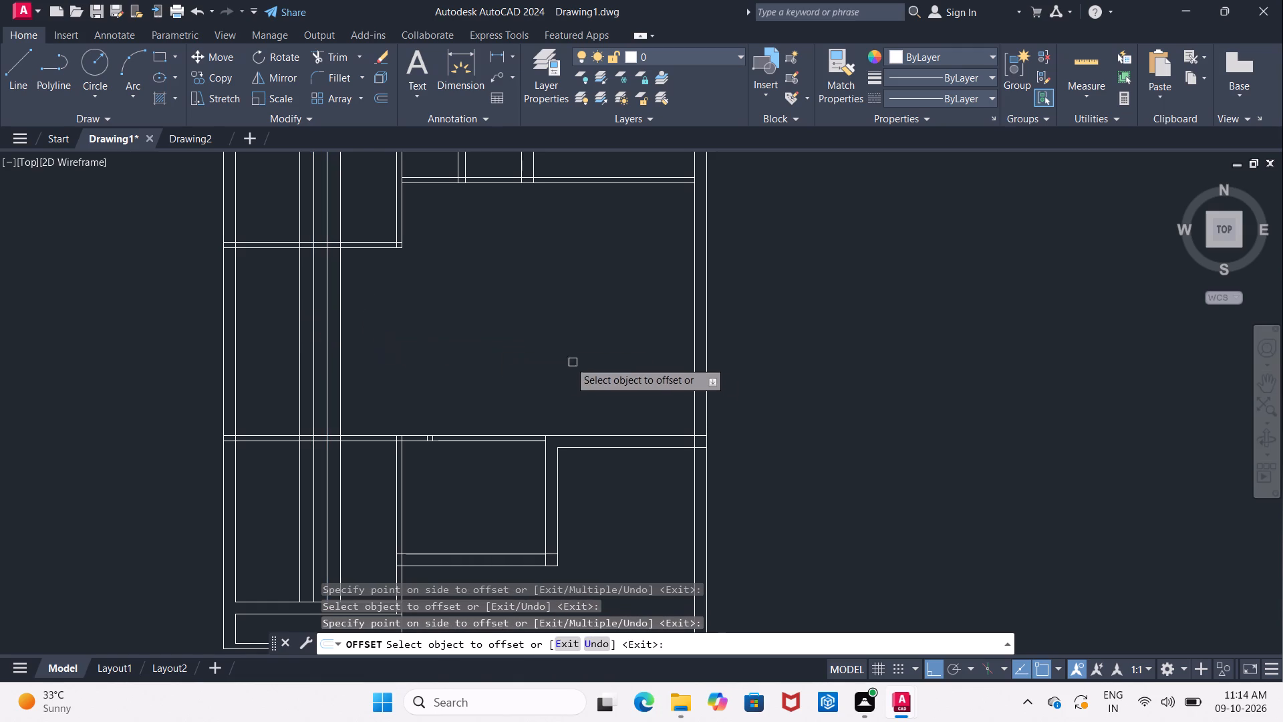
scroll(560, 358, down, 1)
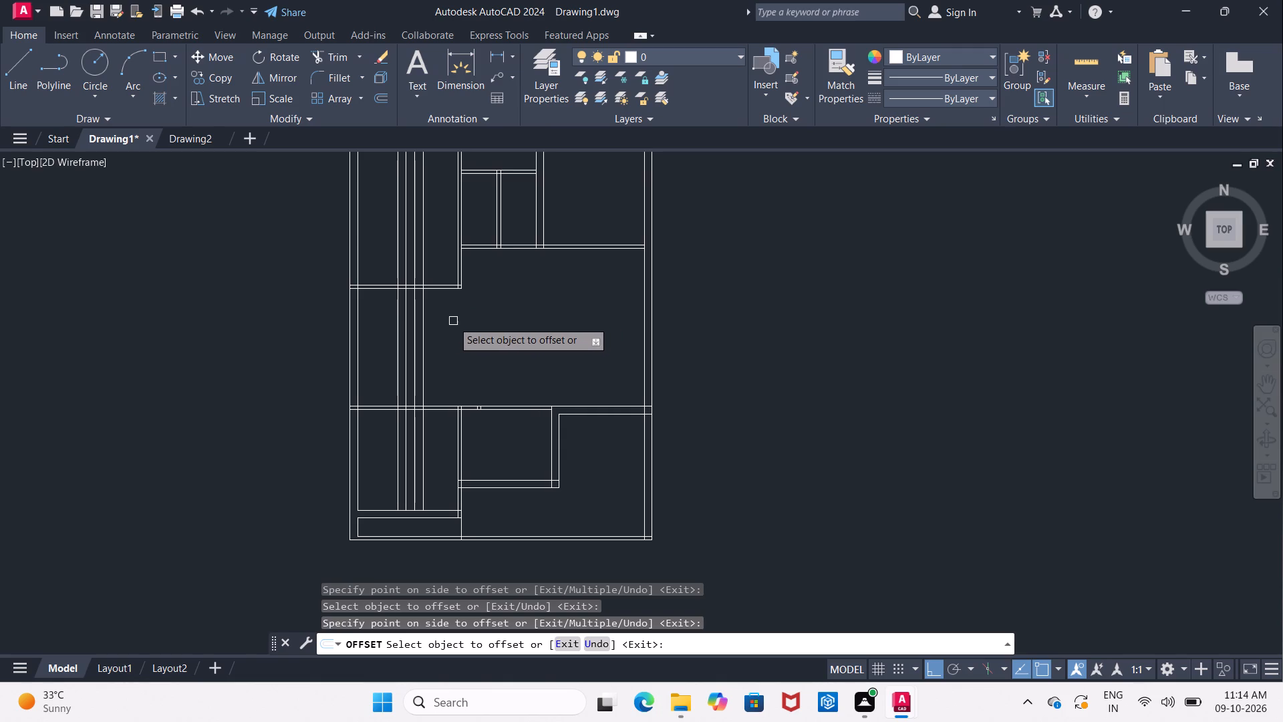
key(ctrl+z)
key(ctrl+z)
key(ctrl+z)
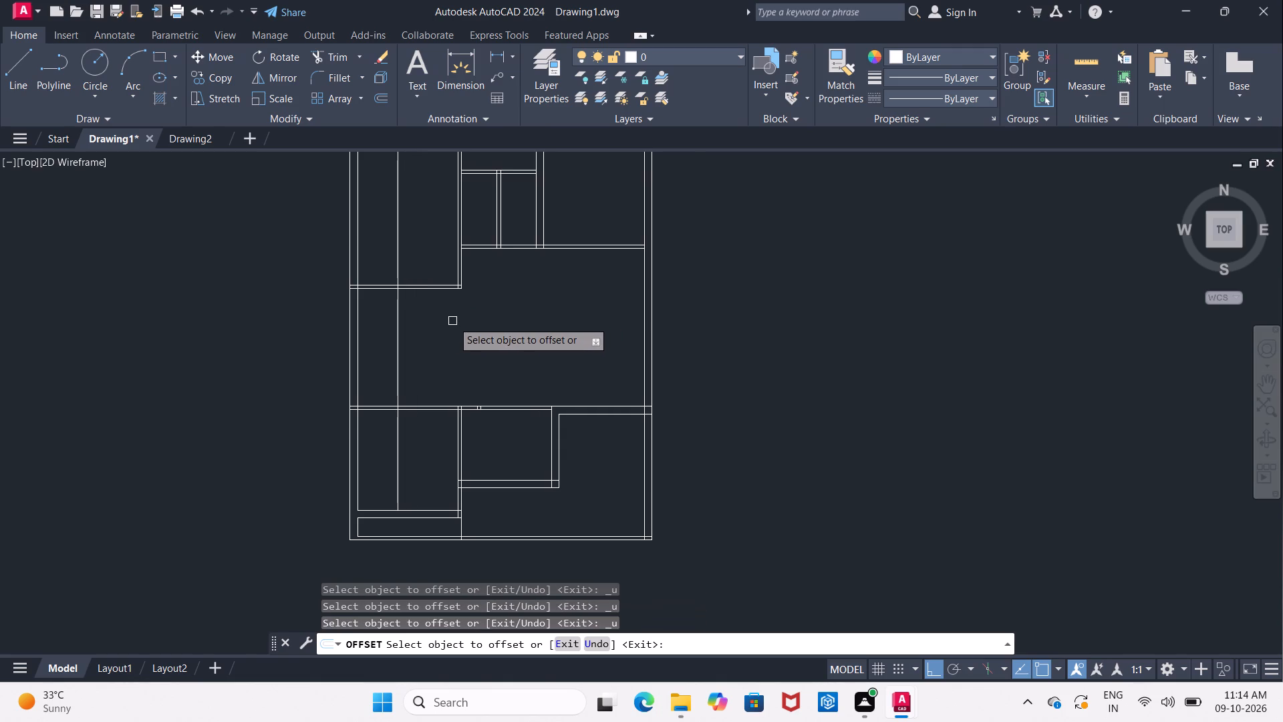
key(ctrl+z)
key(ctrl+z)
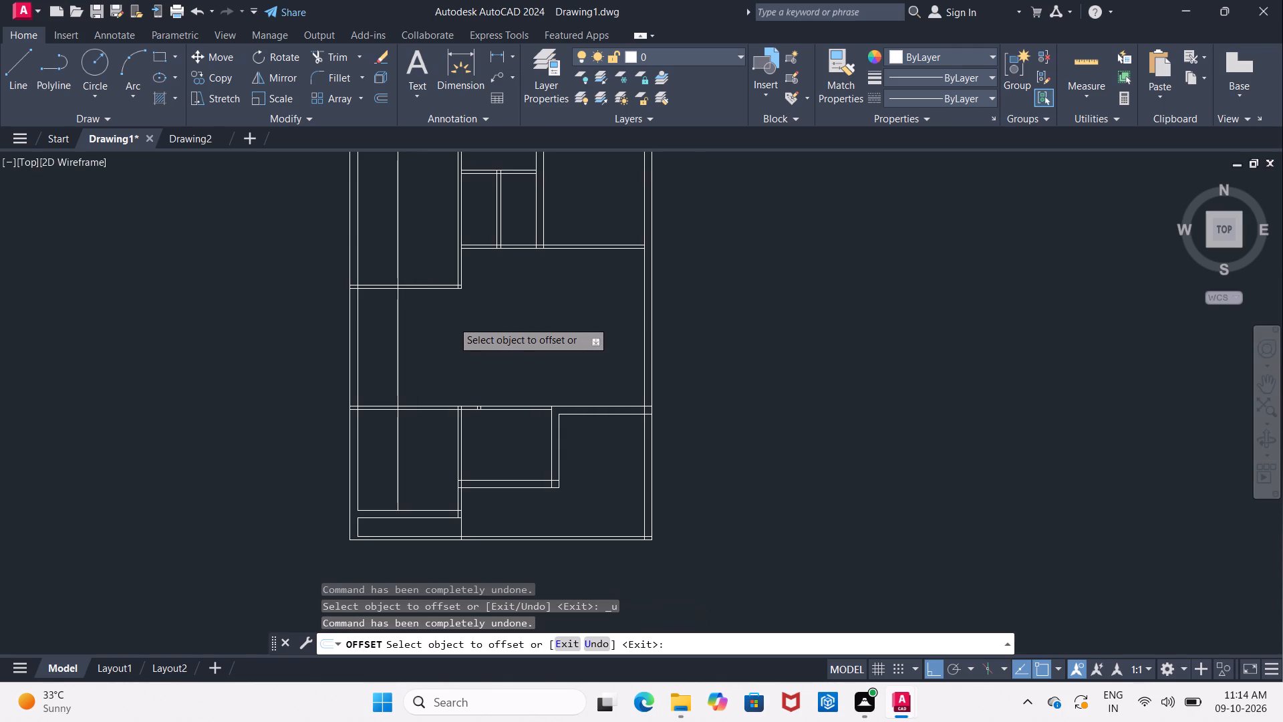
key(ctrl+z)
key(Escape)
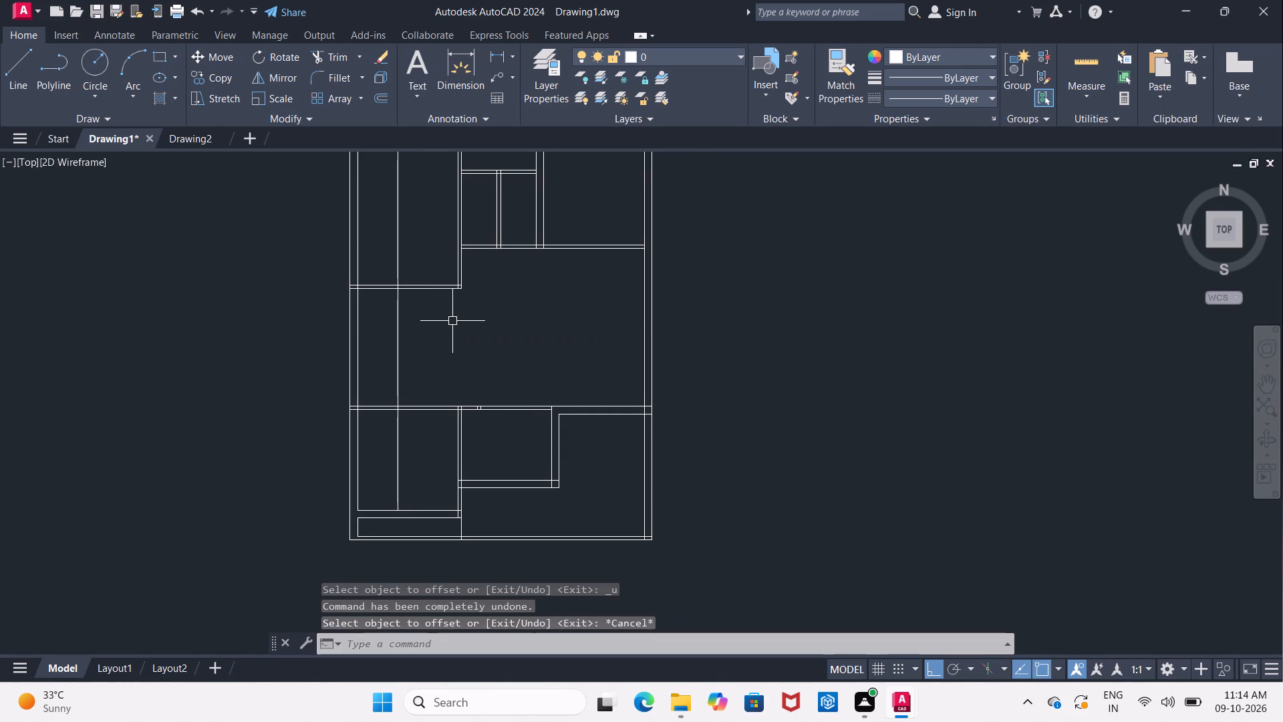
Erase the vertical line offset 4' from the left outer wall.
click(400, 345)
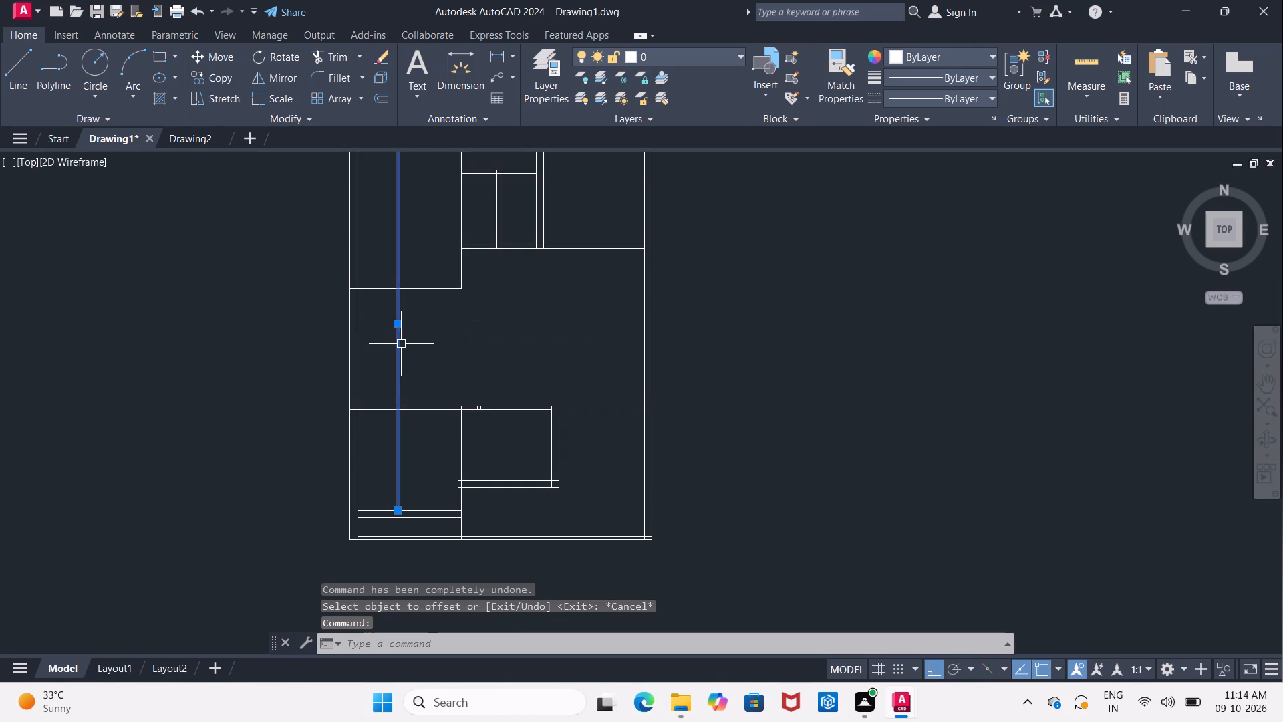
key(Delete)
Offset the left outer wall's inner line 3'6" to the right, into the middle space, and end the command.
key(o)
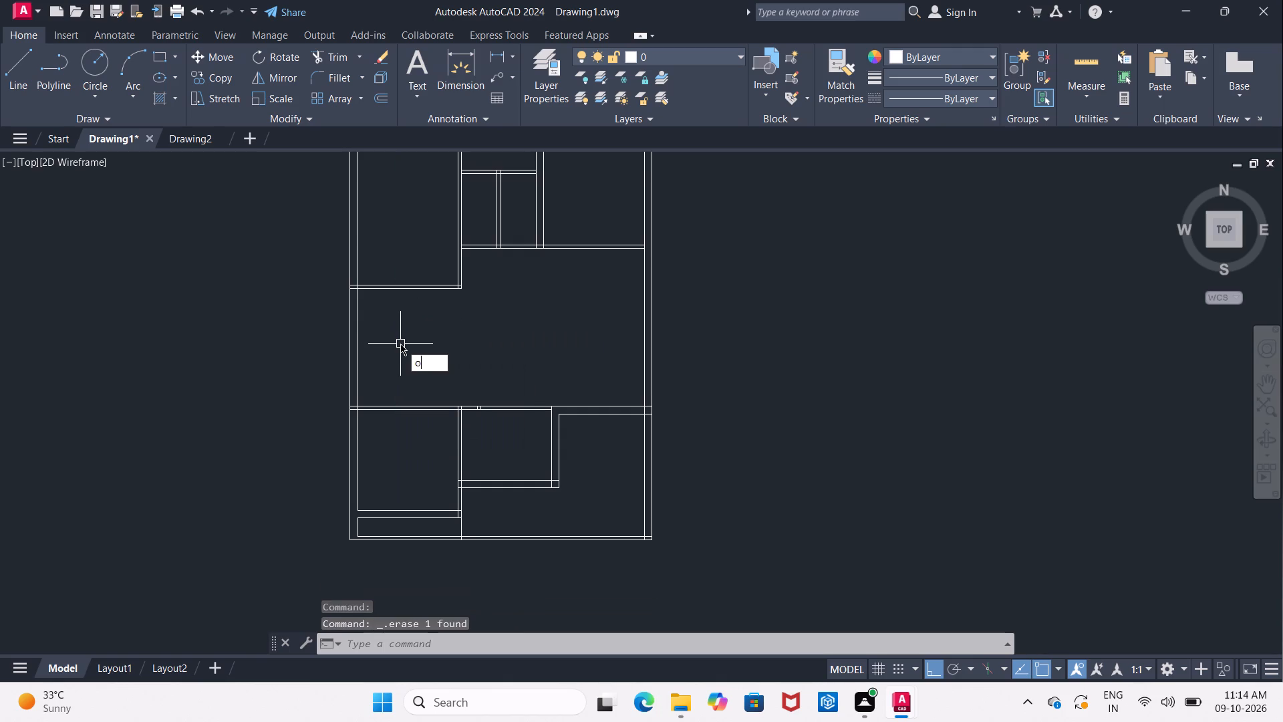
key(Return)
text(3'6")
key(Return)
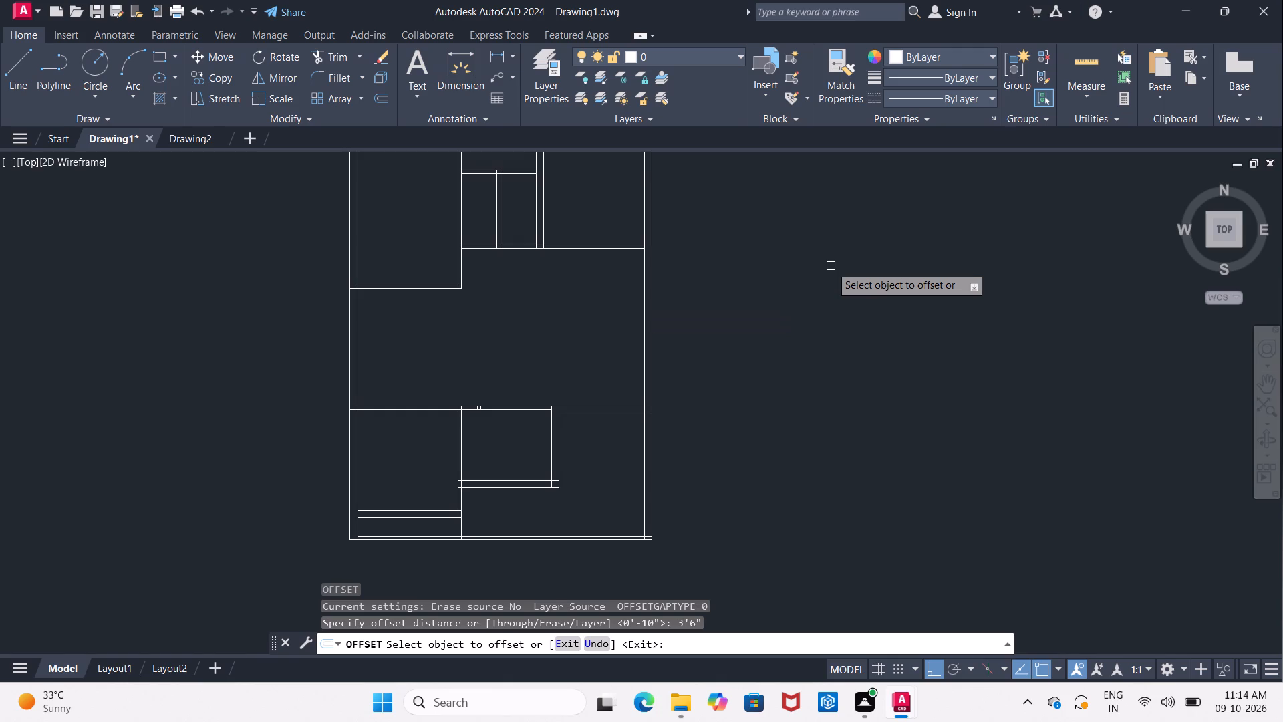
click(360, 350)
click(382, 350)
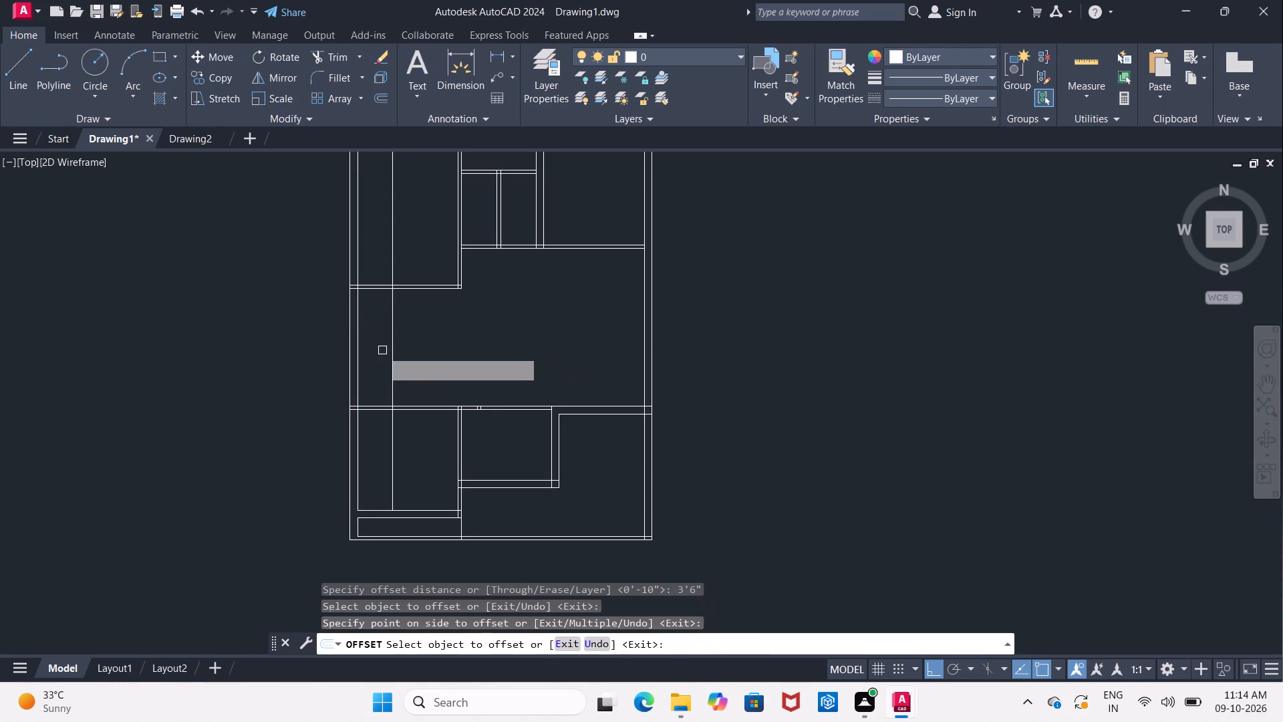
key(Return)
Offset the new vertical line three times in succession by 10" to the right, and end the command.
key(Return)
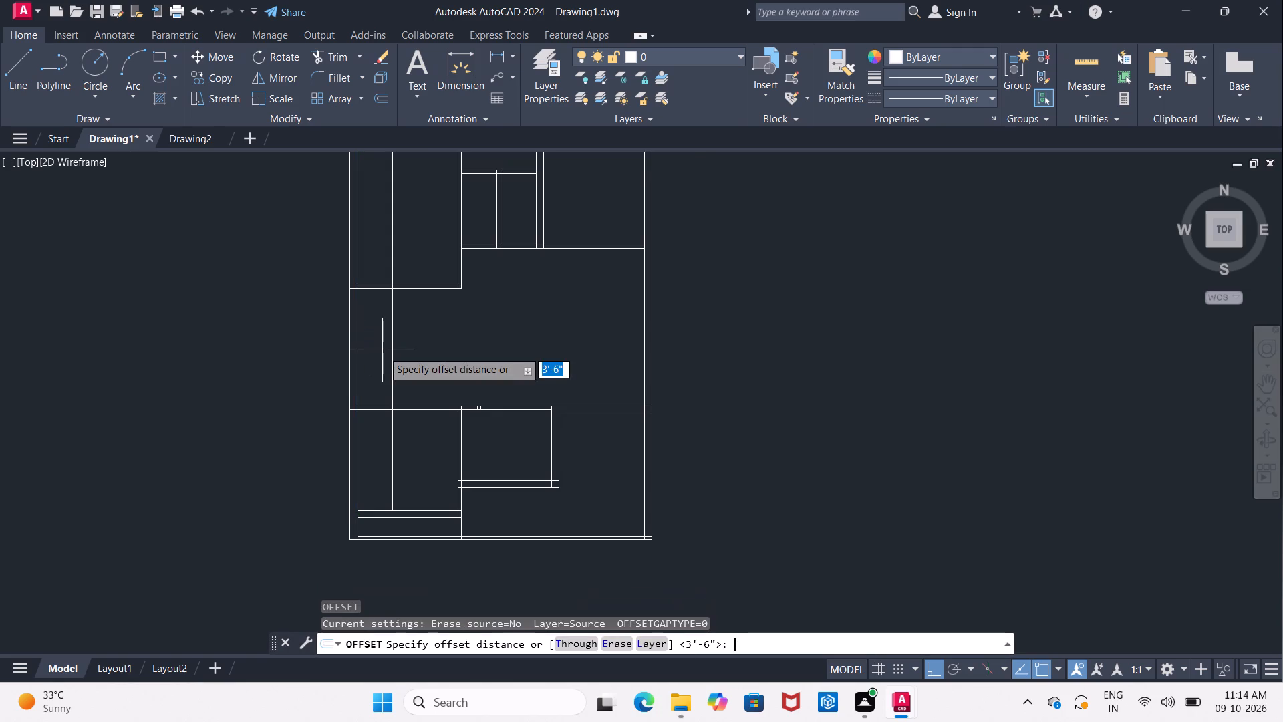
text(10)
key(shift+quotedbl)
key(Return)
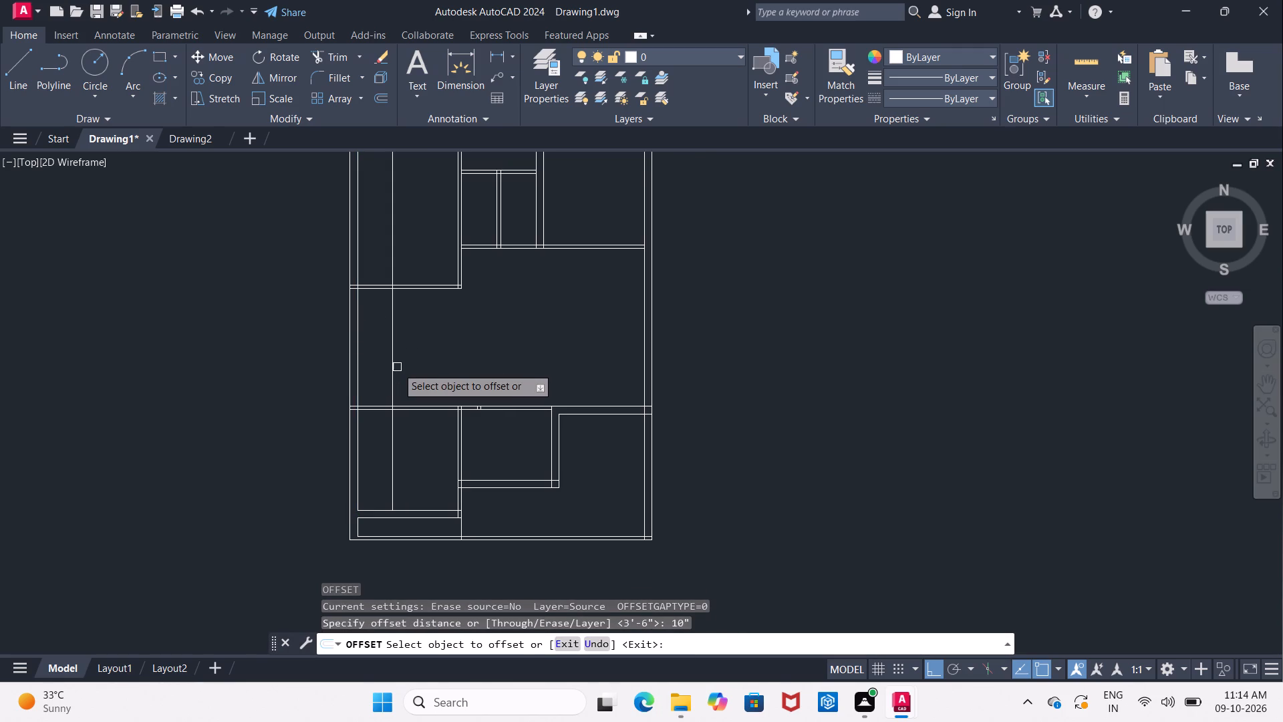
click(394, 368)
click(409, 372)
click(403, 372)
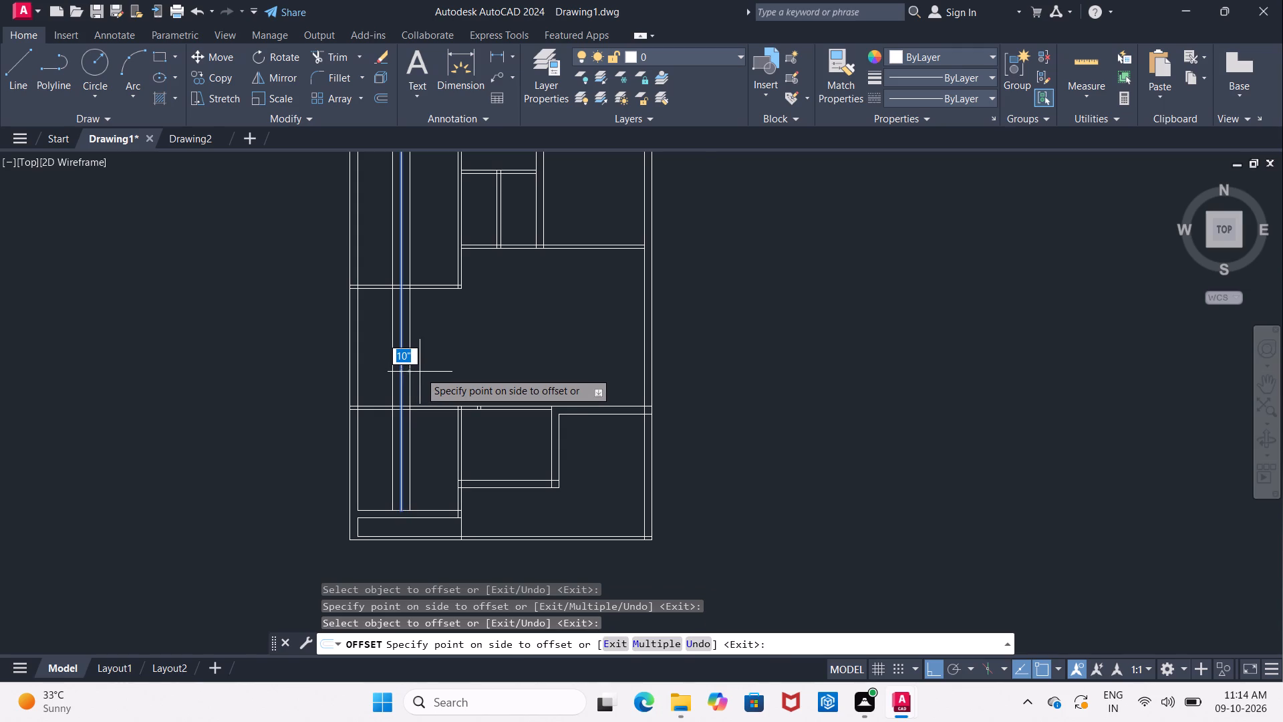
click(420, 372)
click(412, 370)
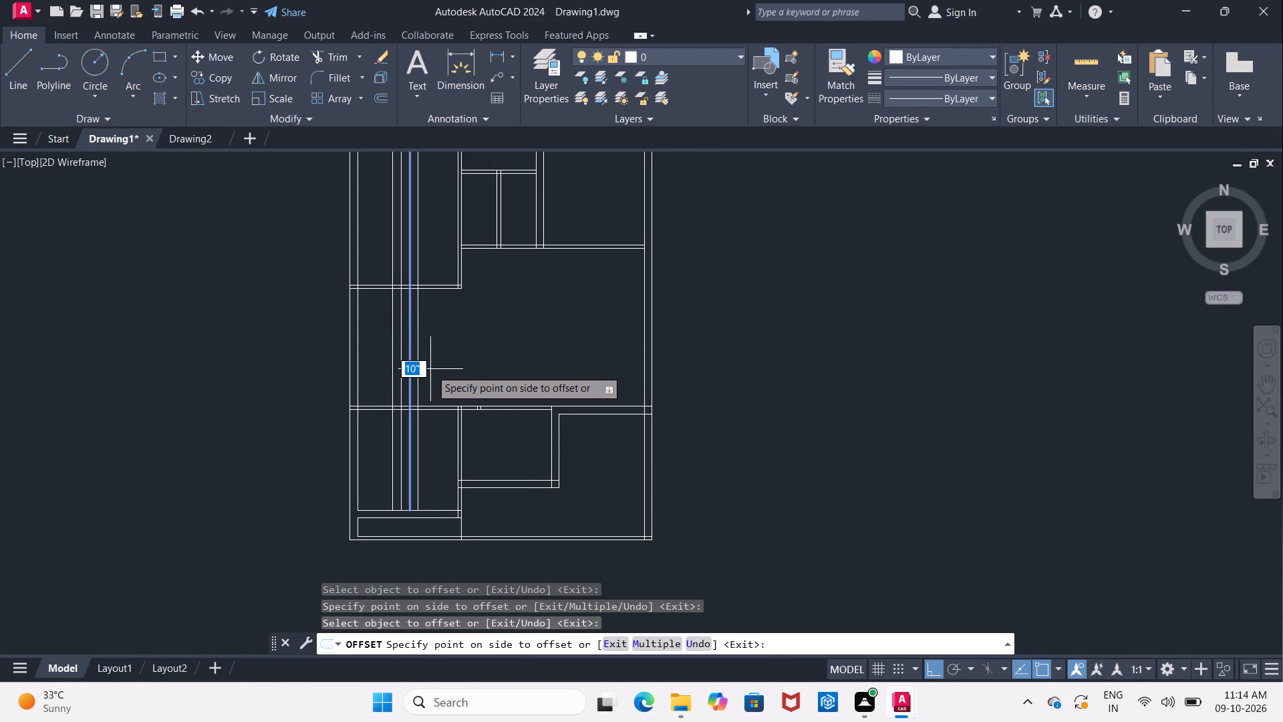
click(430, 369)
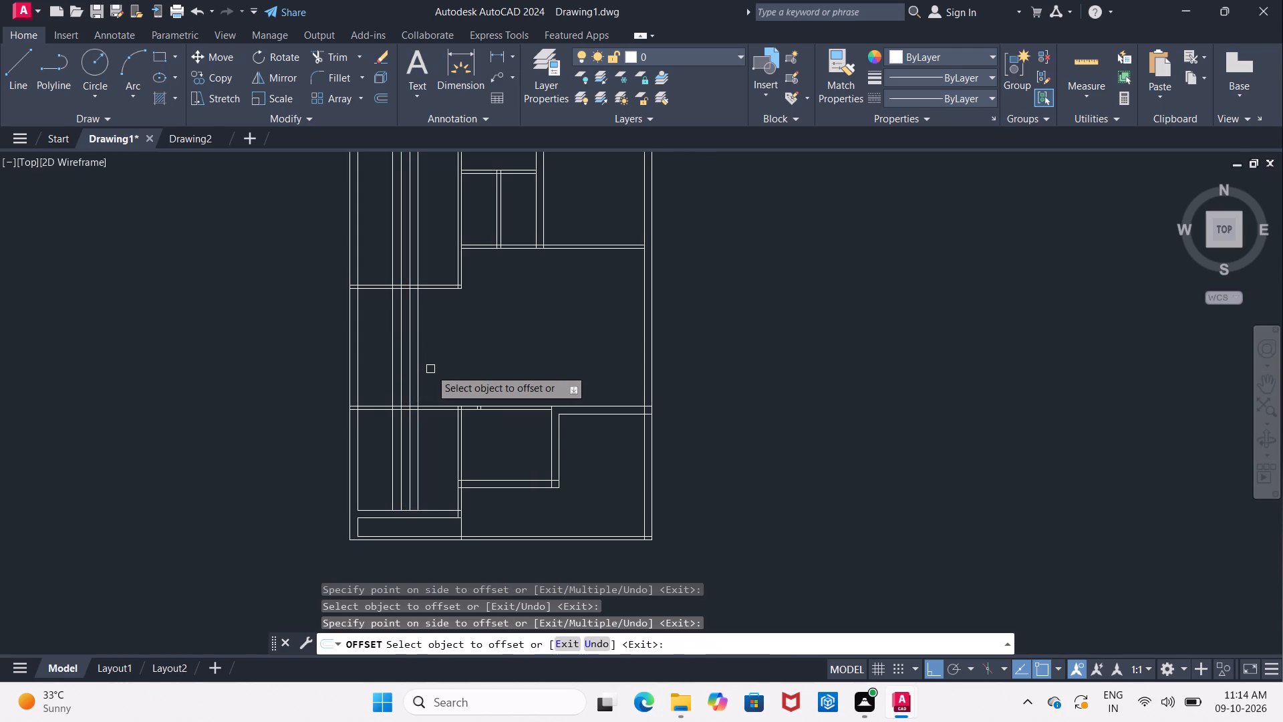
key(Escape)
Trim the four vertical lines where they cross the double wall below the middle space.
text(tr)
key(Return)
key(Return)
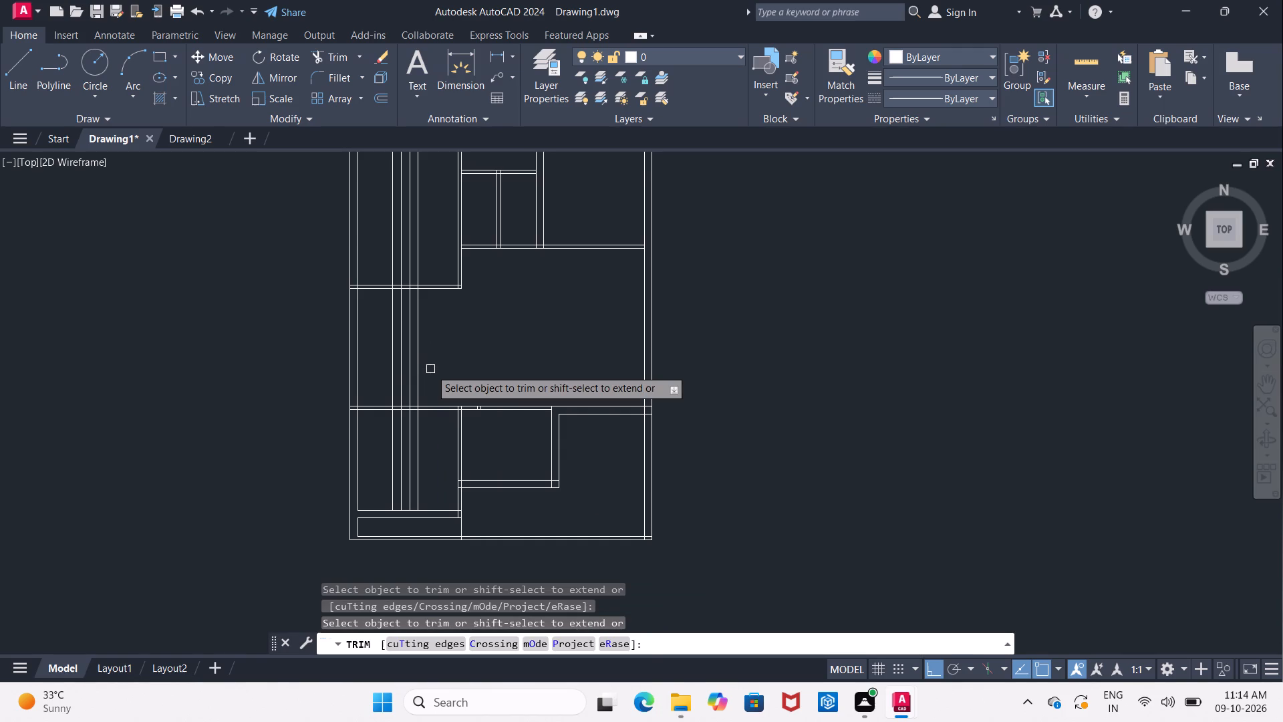
scroll(426, 439, up, 3)
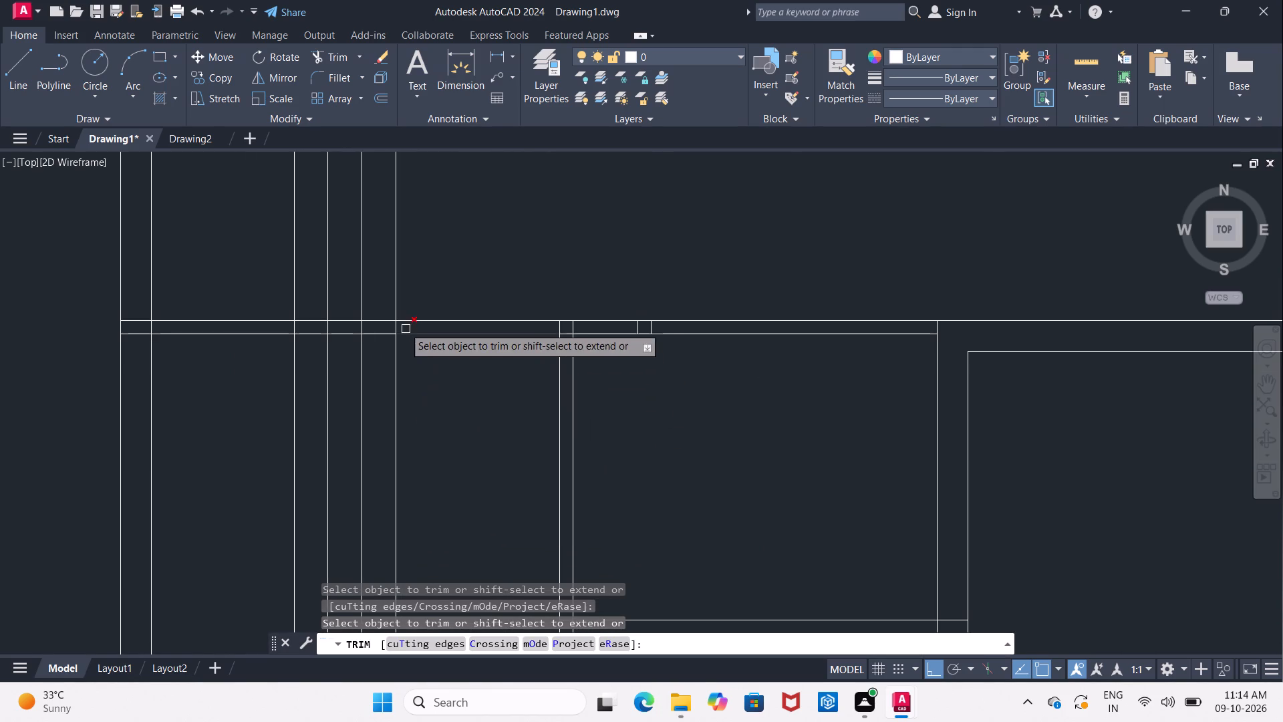
click(397, 324)
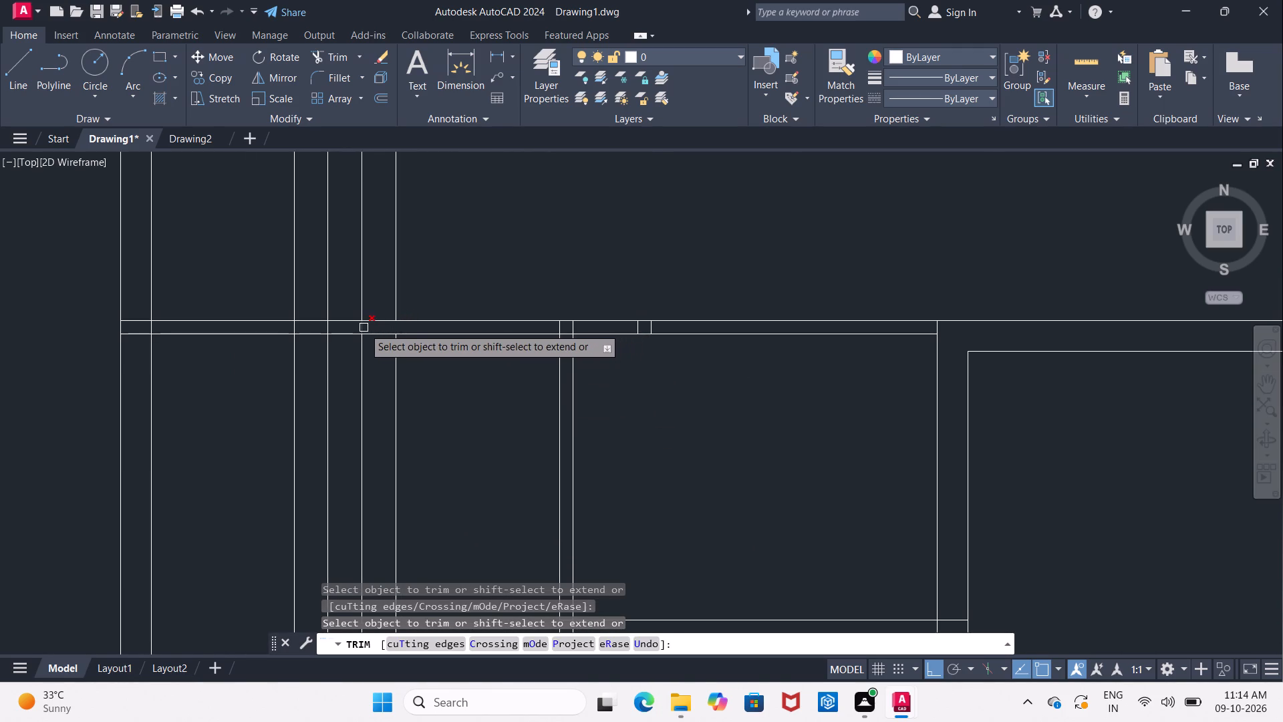
click(364, 328)
click(327, 330)
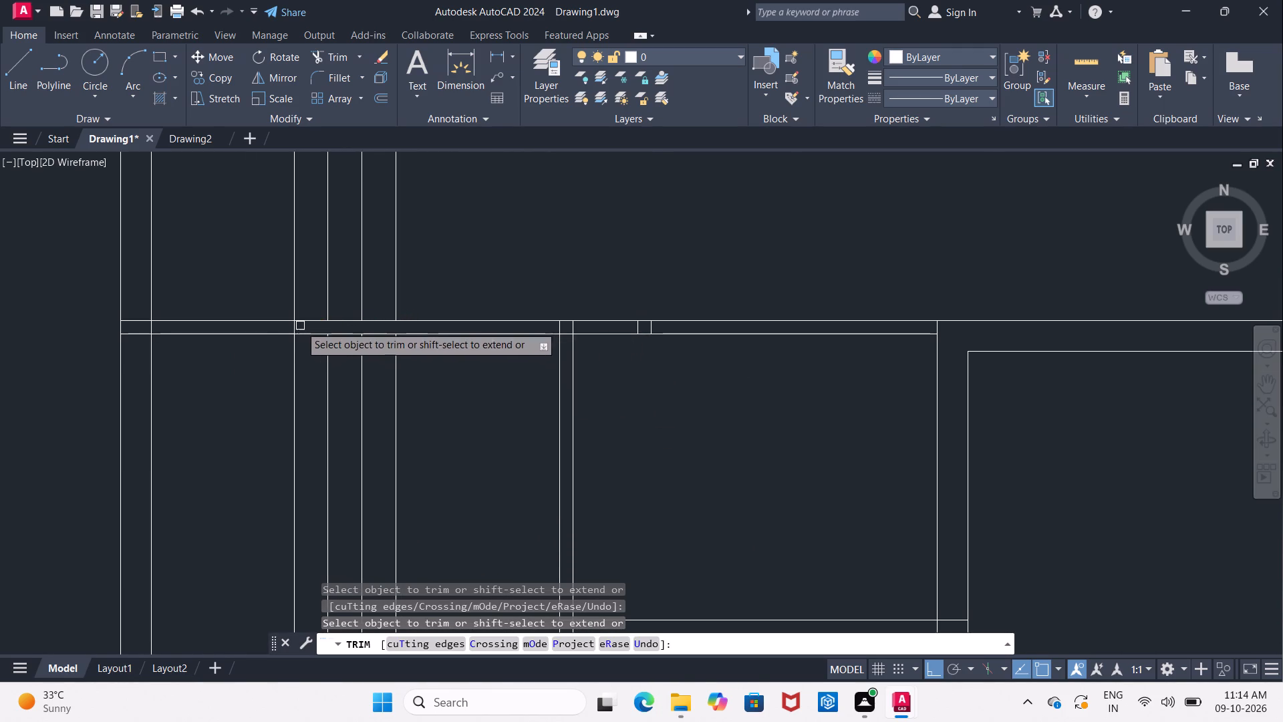
click(291, 331)
Trim the same four vertical lines inside the double wall above the middle space, and end the command.
scroll(292, 331, down, 4)
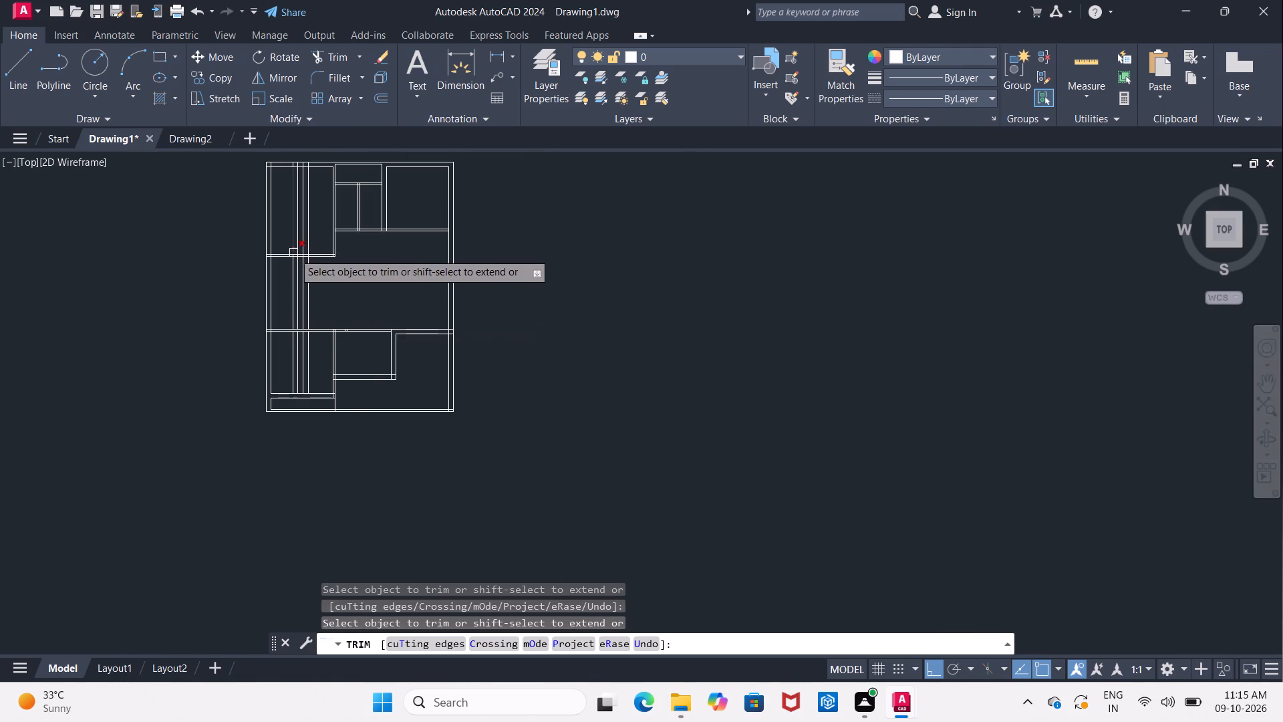
scroll(297, 251, up, 6)
click(212, 325)
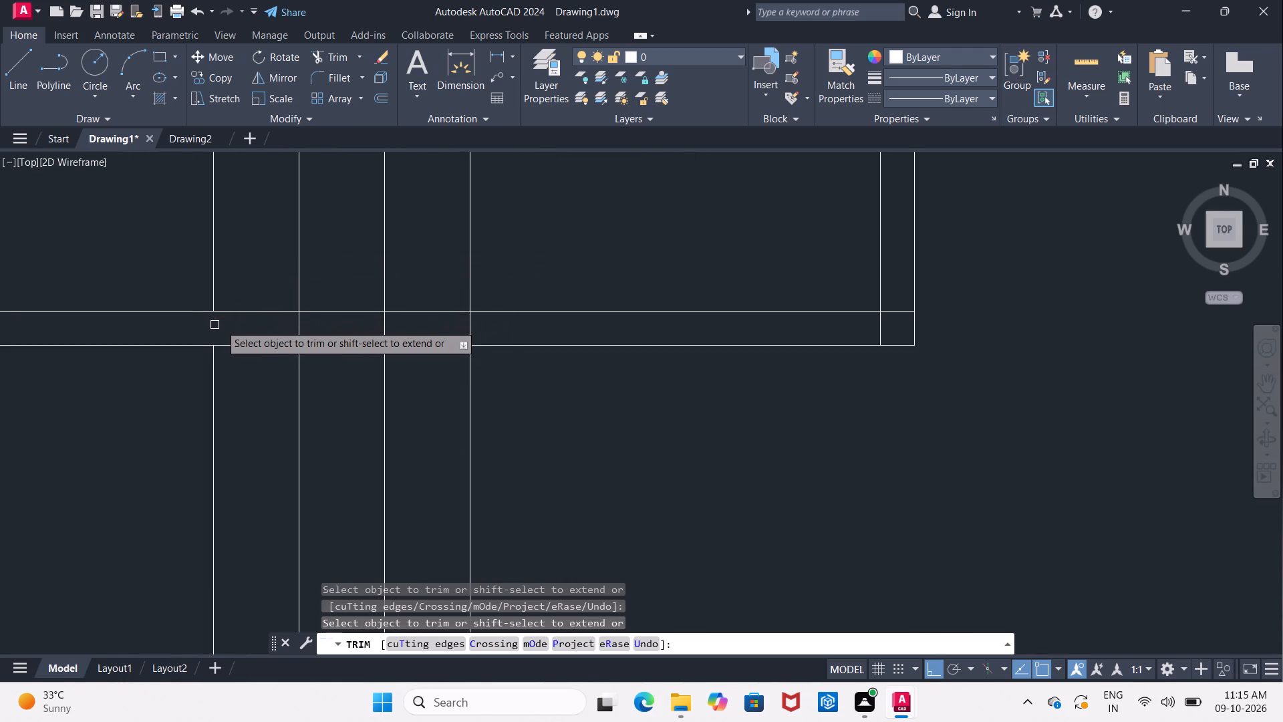
click(295, 334)
click(386, 332)
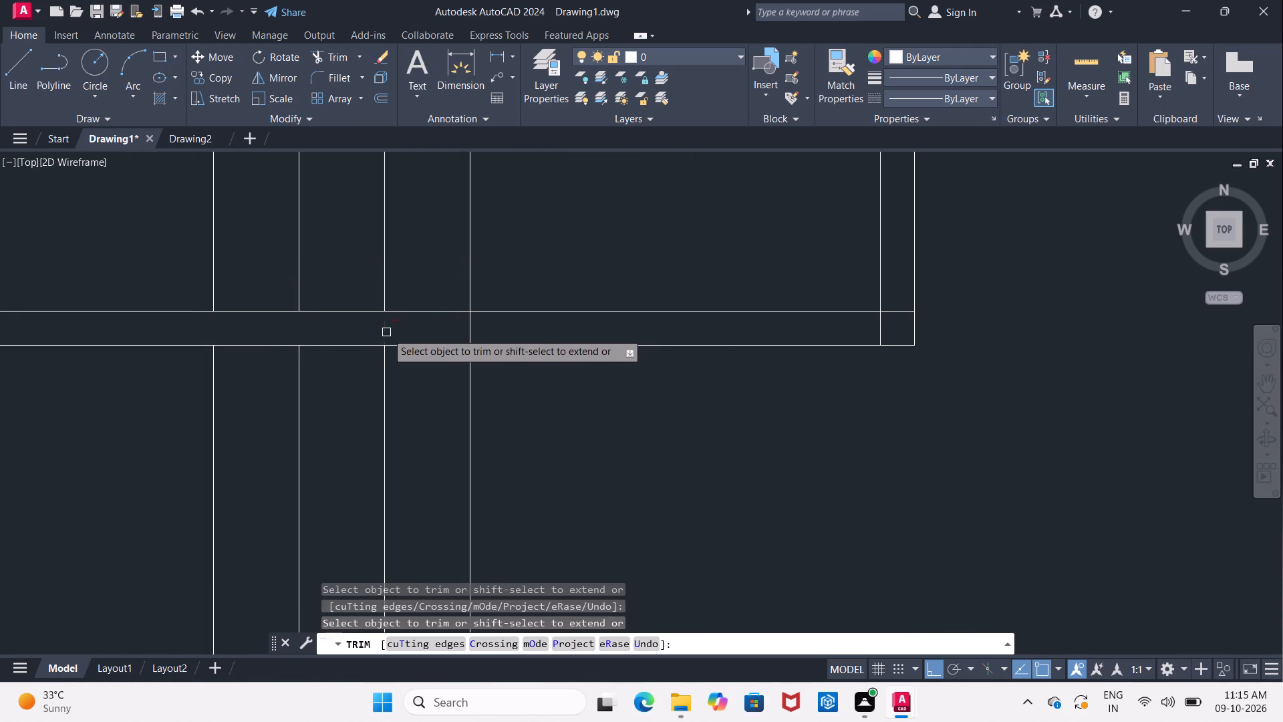
click(473, 328)
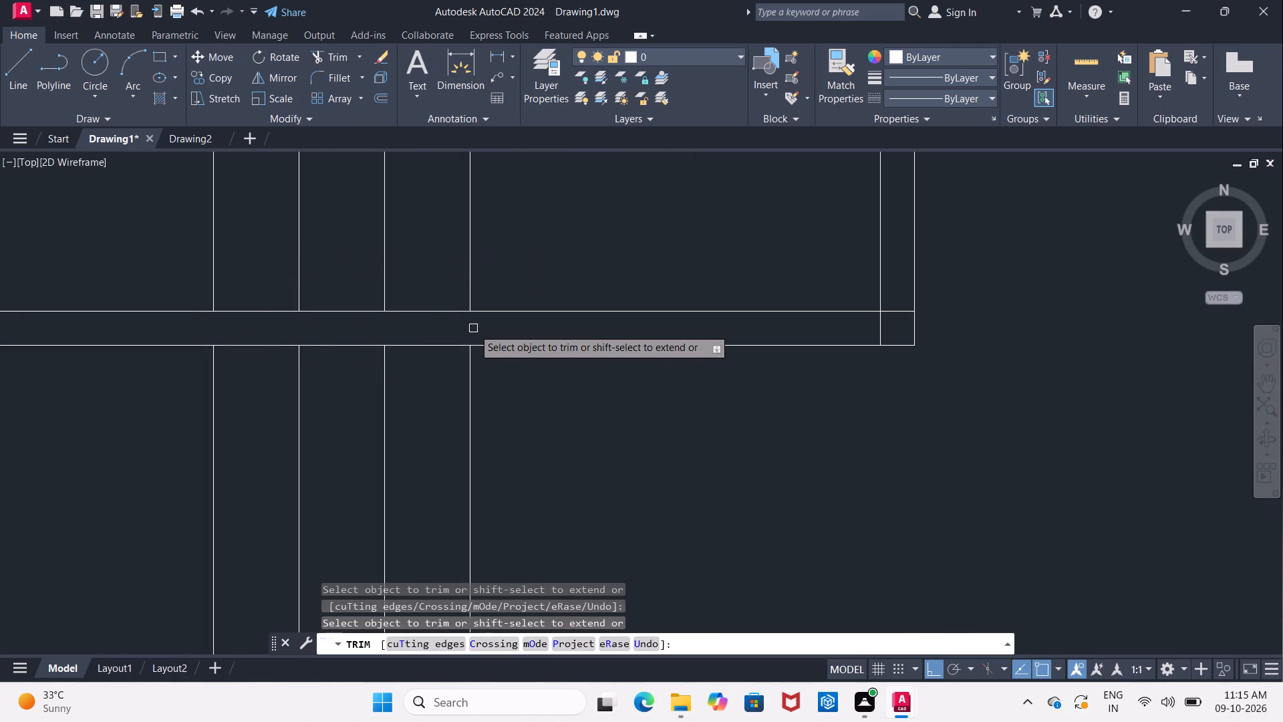
key(Escape)
Erase the four leftover vertical line pieces in the upper left room.
click(466, 282)
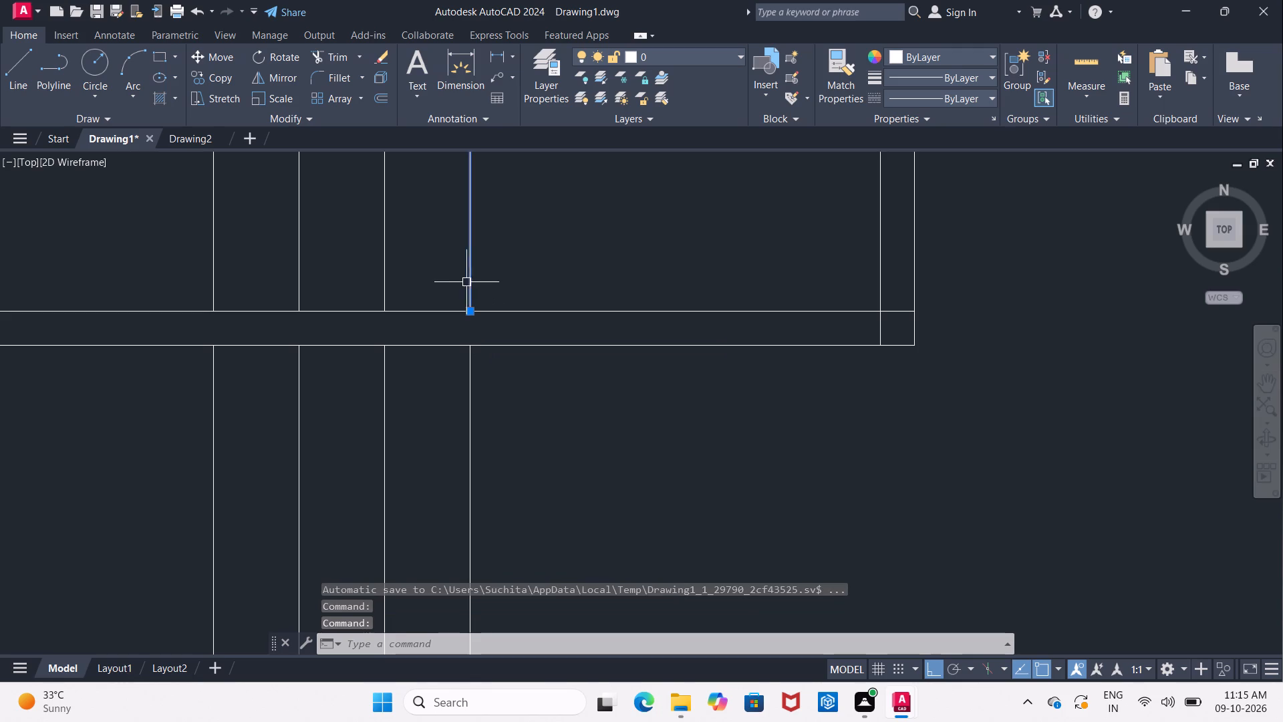
click(385, 279)
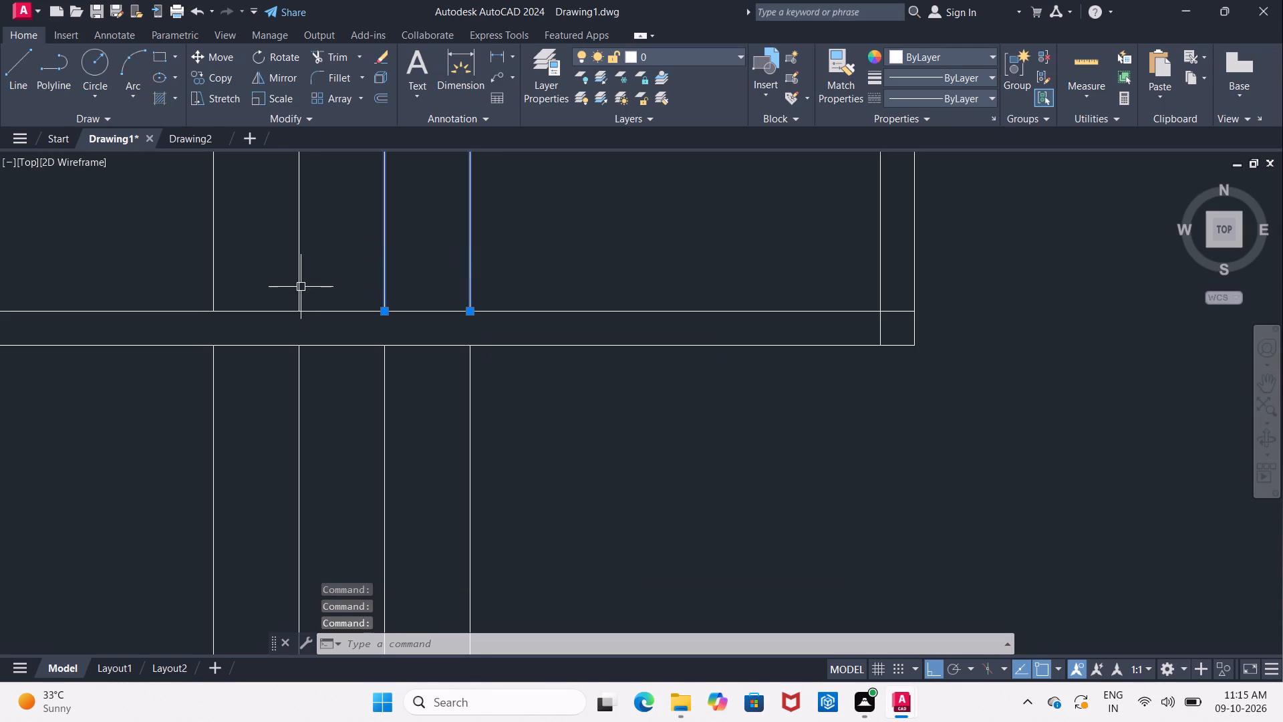
click(300, 287)
click(212, 293)
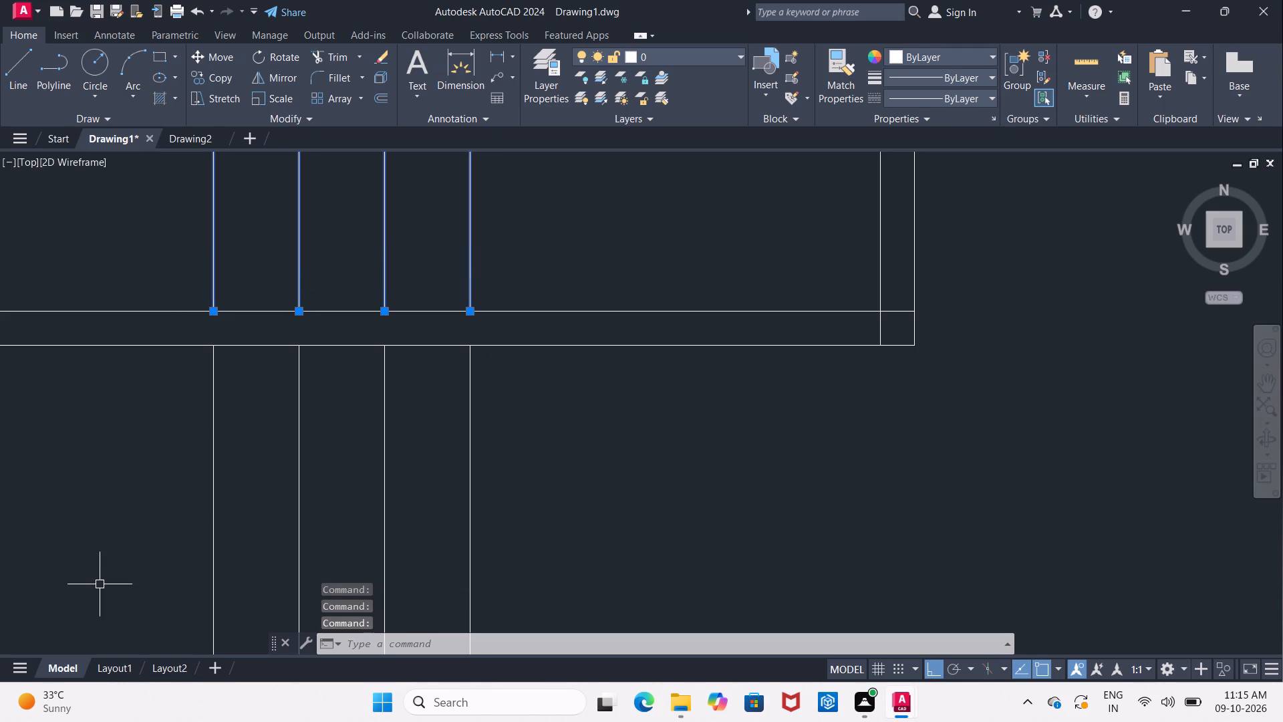
key(Delete)
Erase the four leftover vertical line pieces in the lower left room.
scroll(144, 556, down, 4)
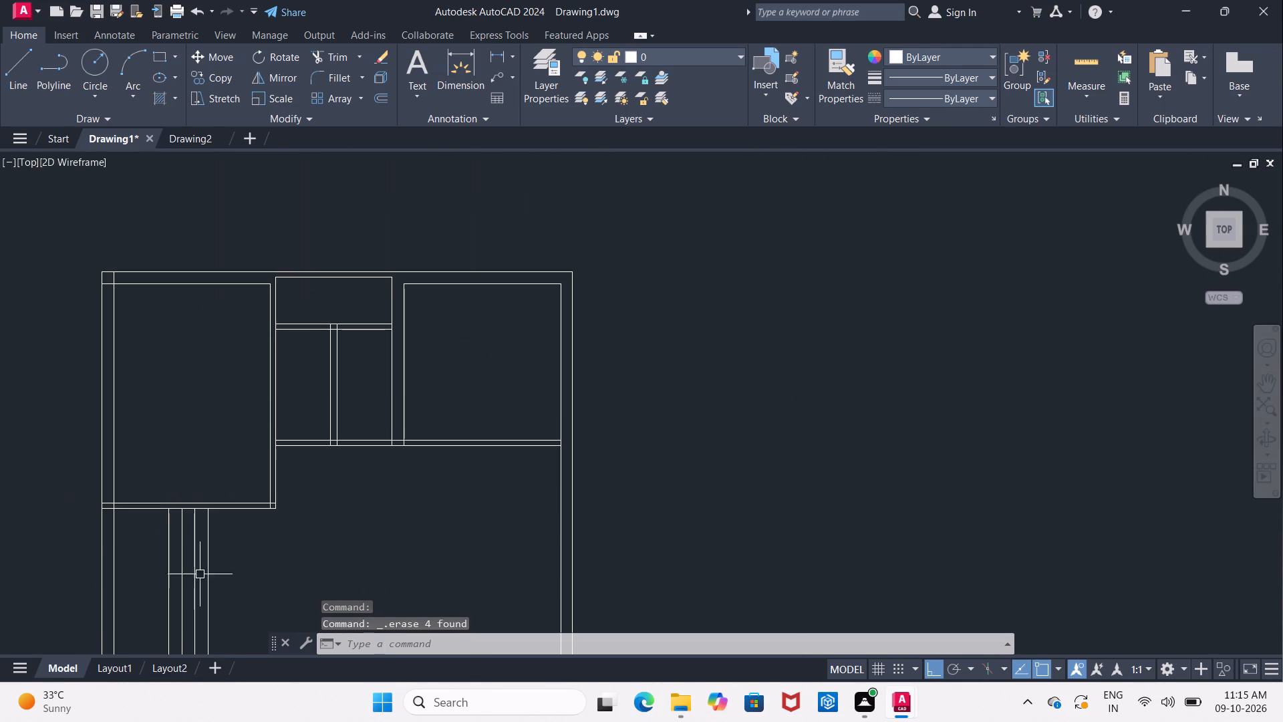
middle_drag(200, 560, 156, 135)
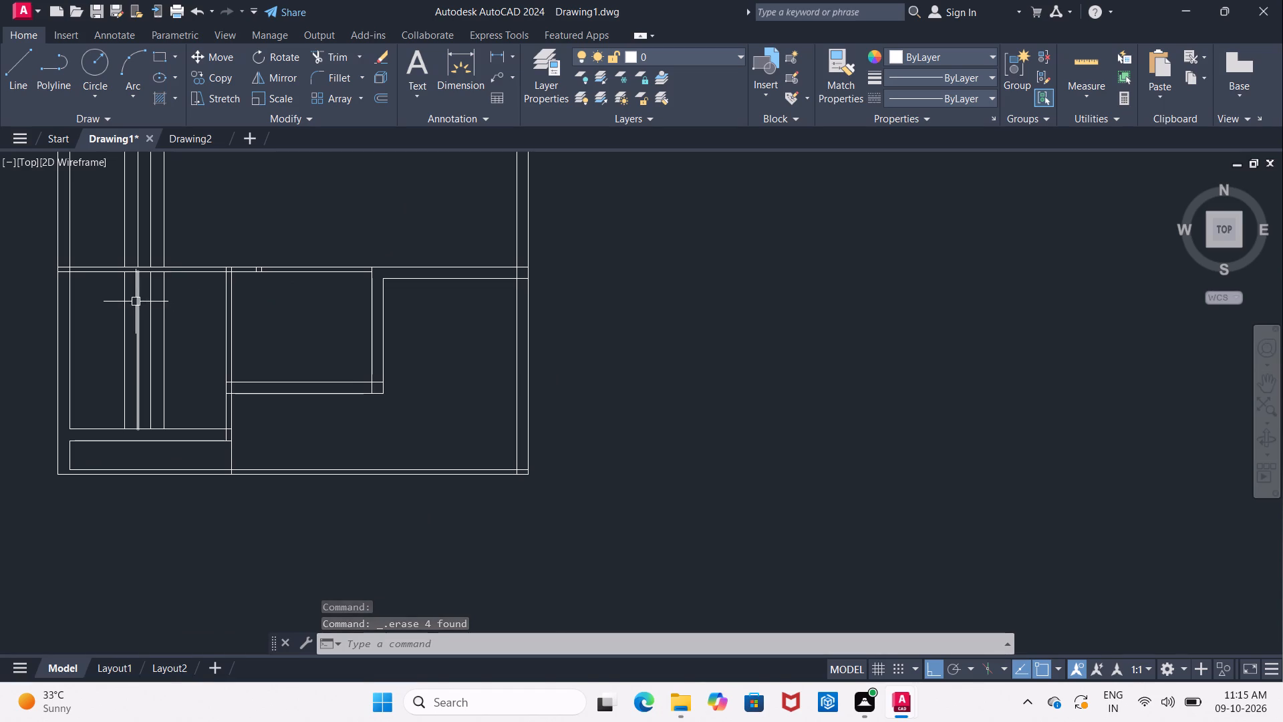
scroll(100, 289, up, 1)
middle_drag(100, 291, 92, 322)
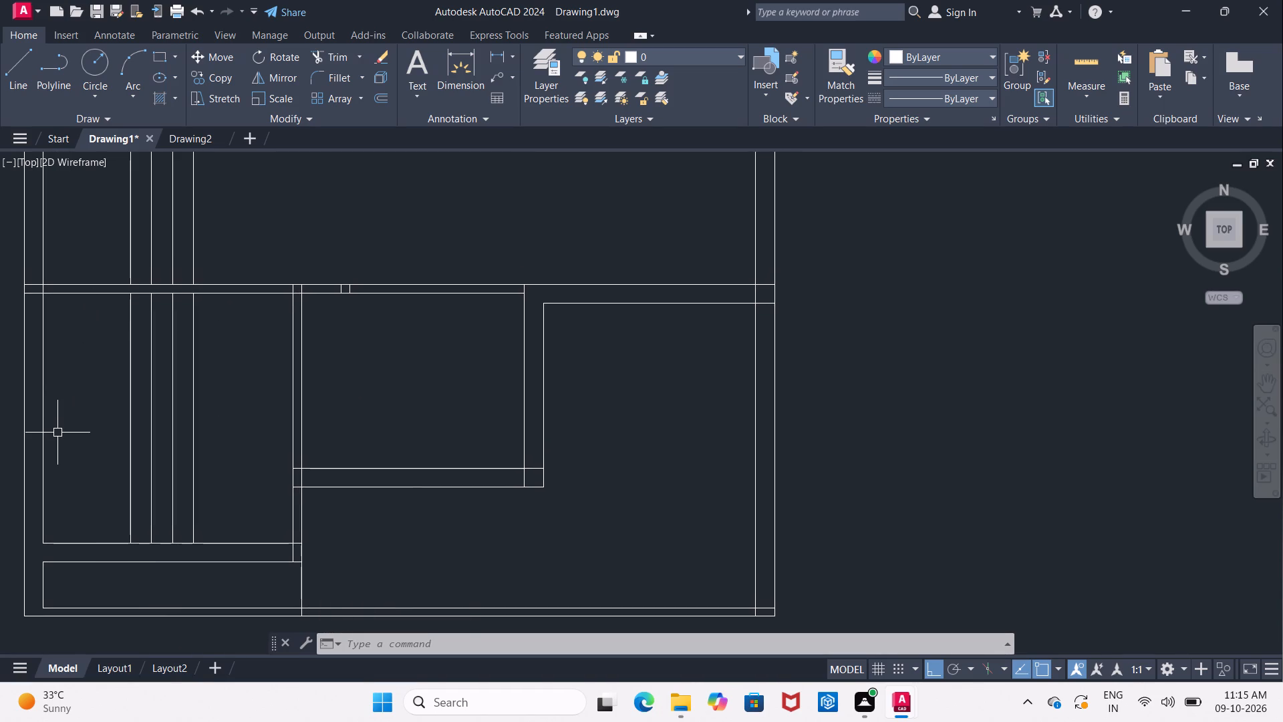
click(195, 413)
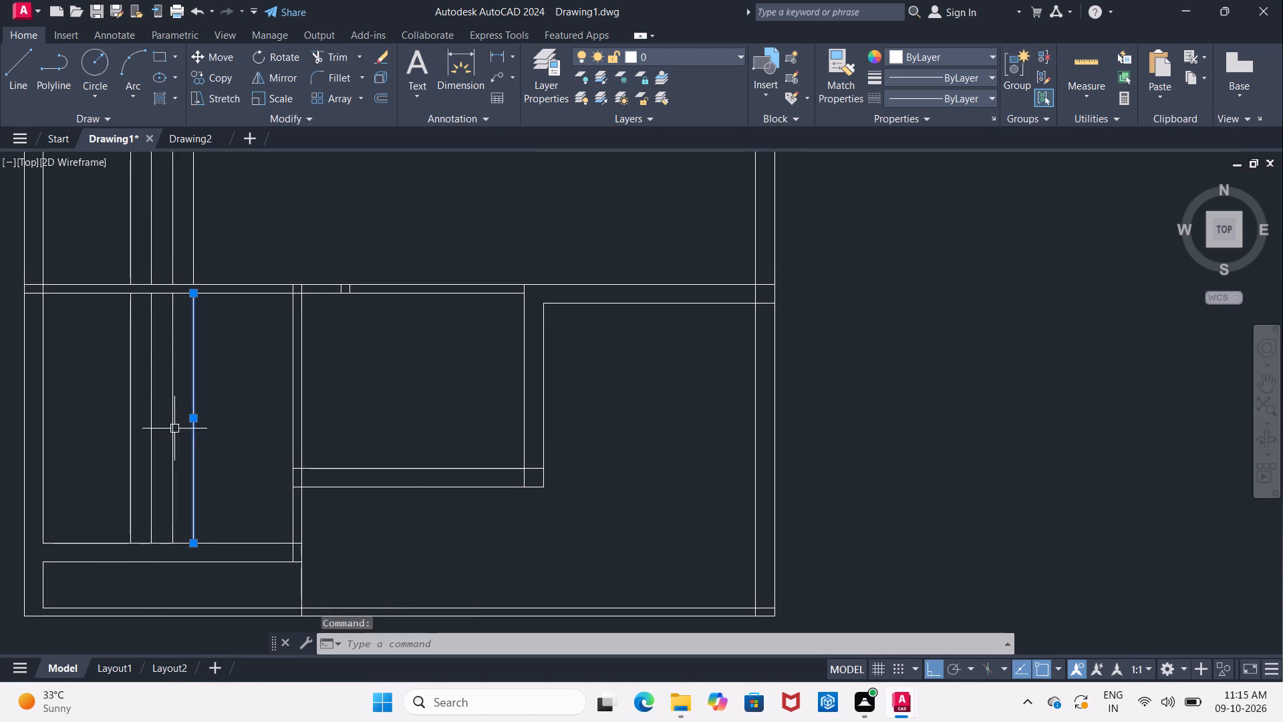
click(170, 431)
click(148, 441)
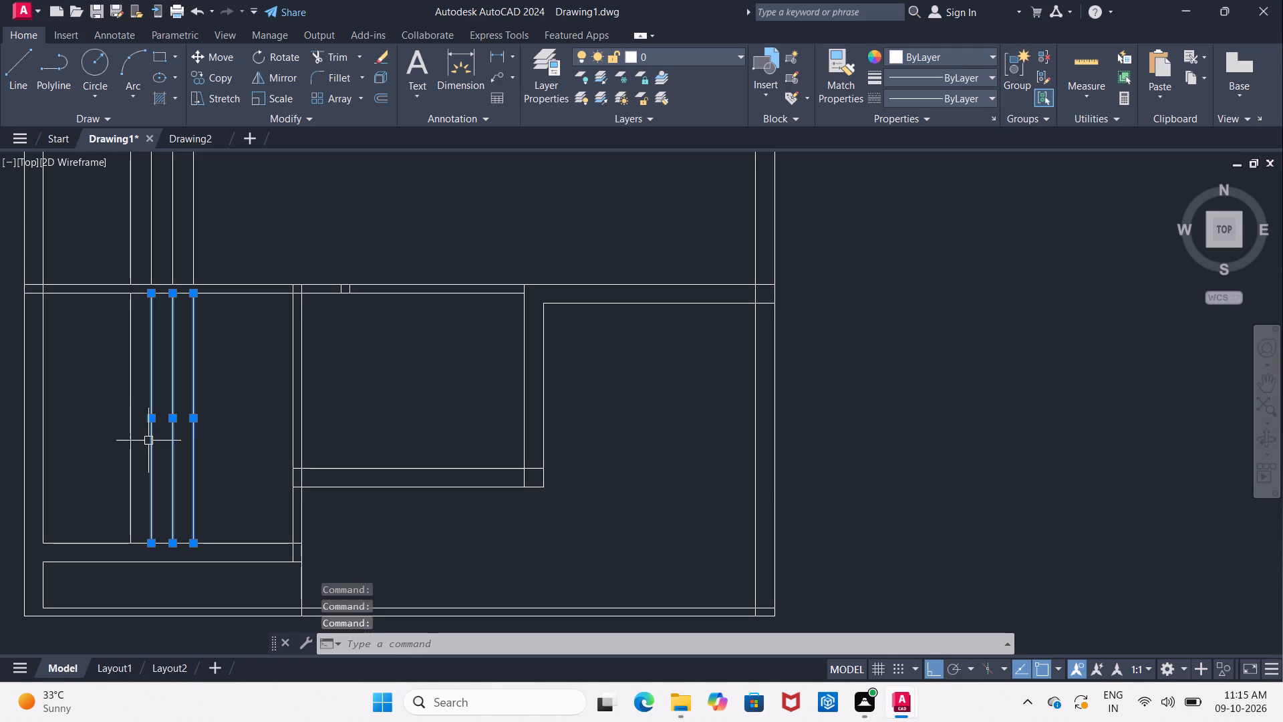
click(131, 445)
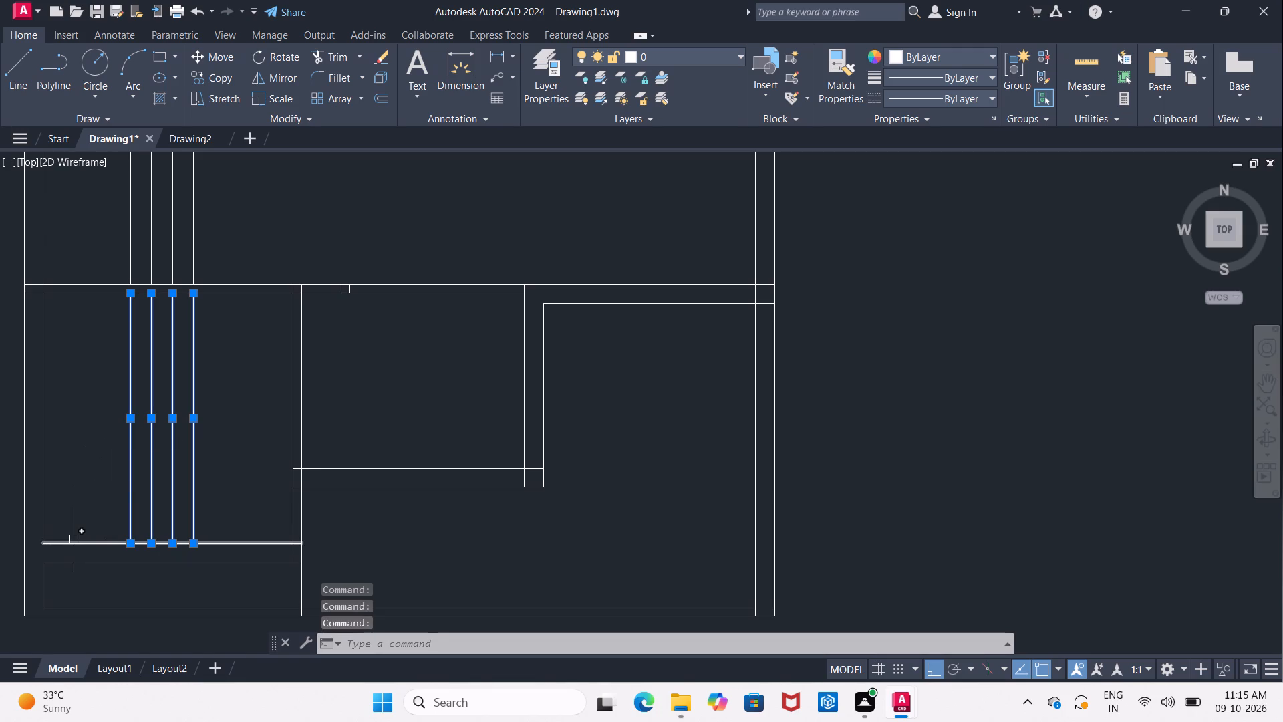
key(Delete)
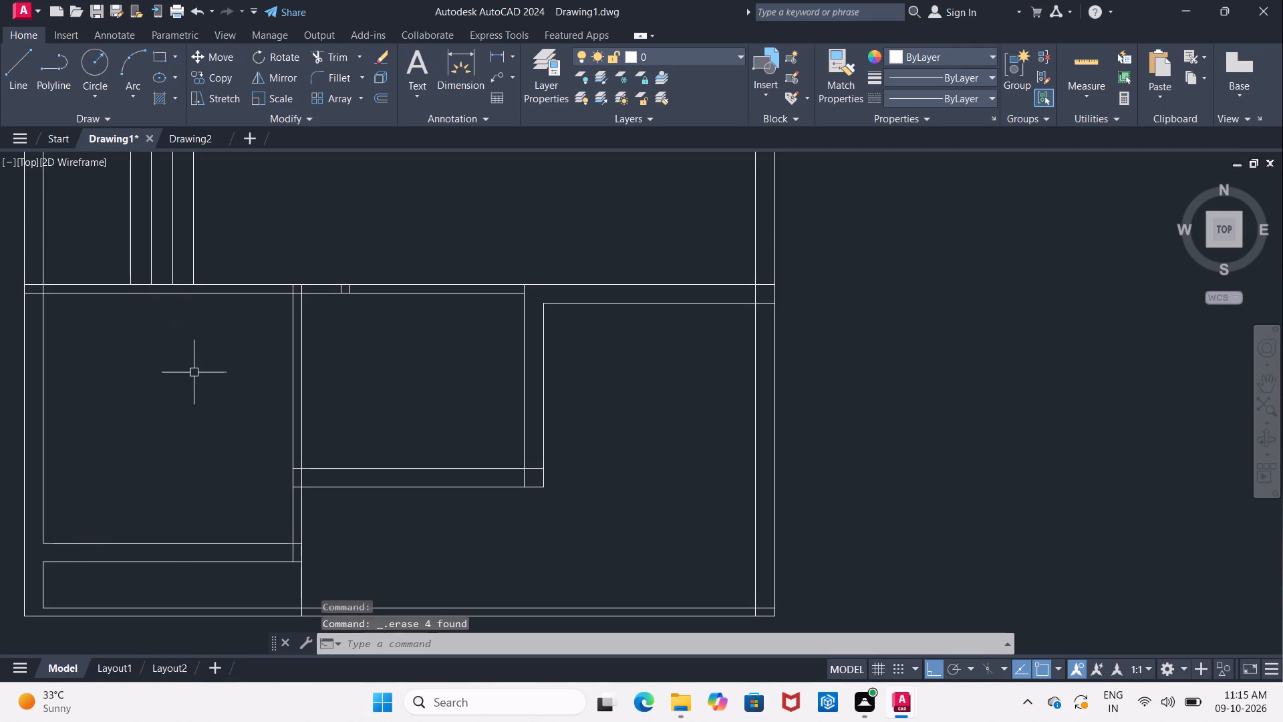
Measure the length of the first of the four vertical lines in the middle space, without placing a dimension.
middle_drag(196, 399, 210, 344)
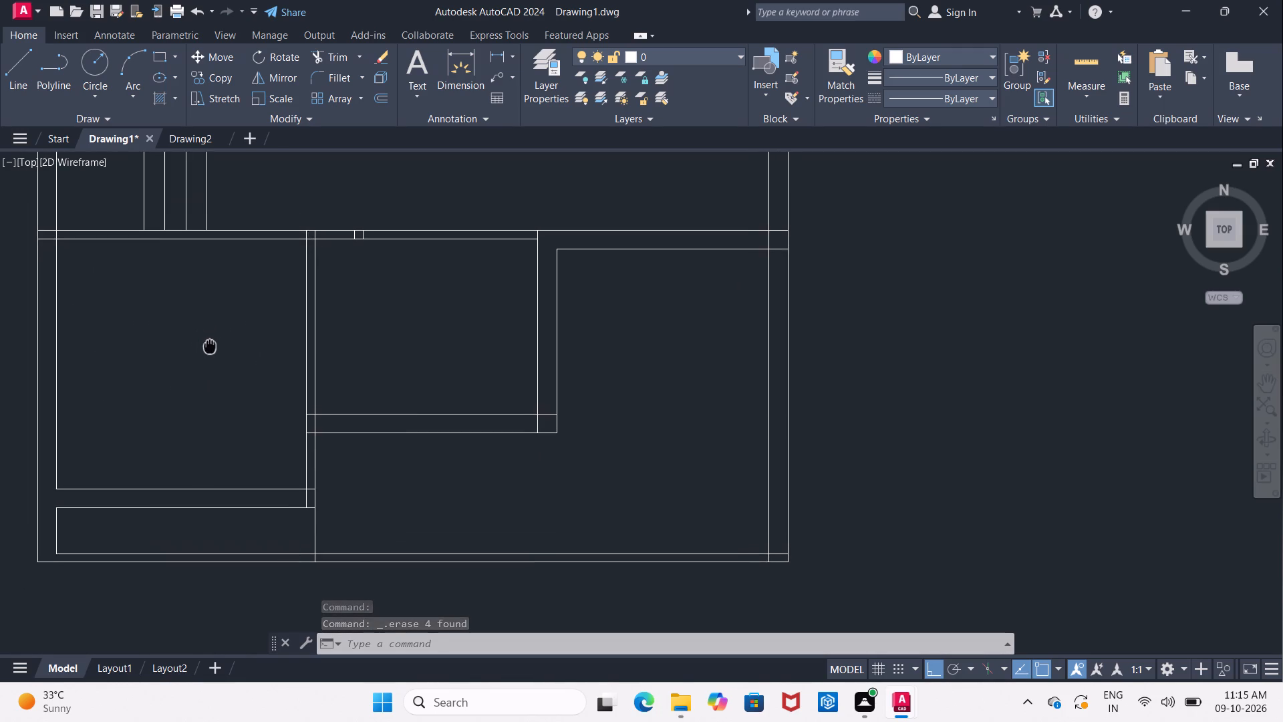
middle_drag(210, 344, 163, 290)
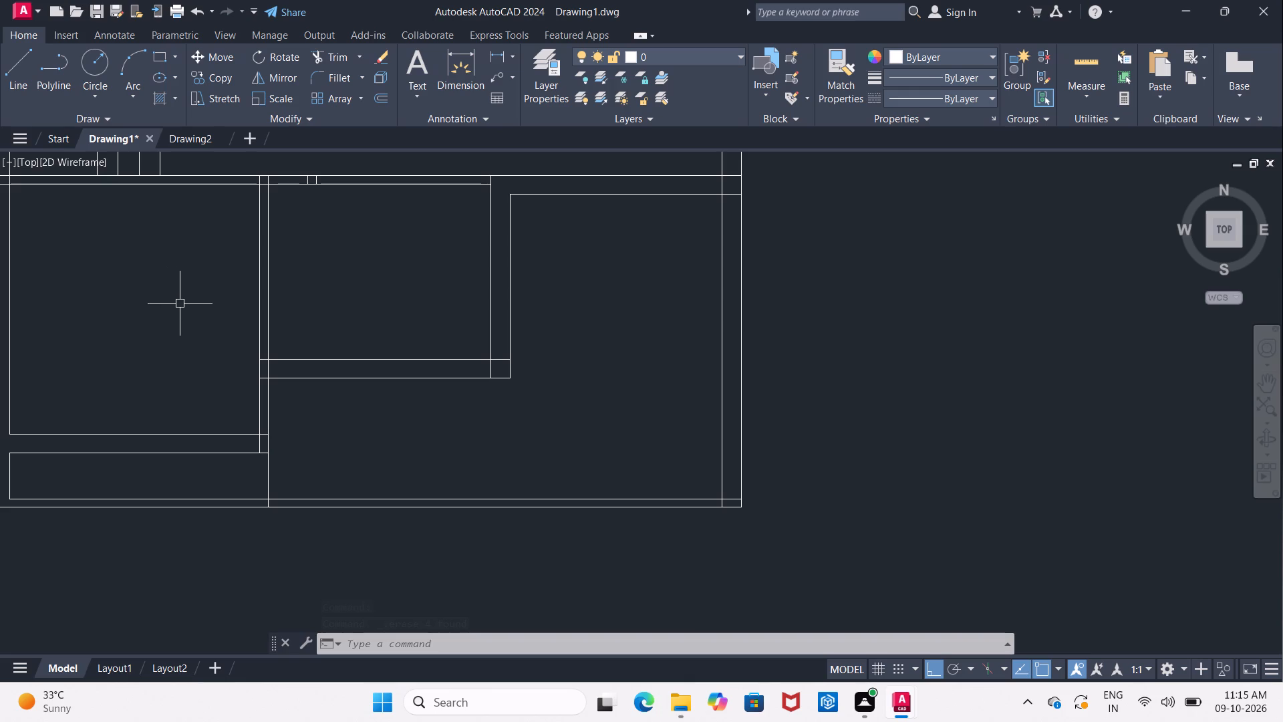
middle_drag(174, 292, 251, 485)
scroll(253, 494, up, 1)
scroll(270, 420, down, 1)
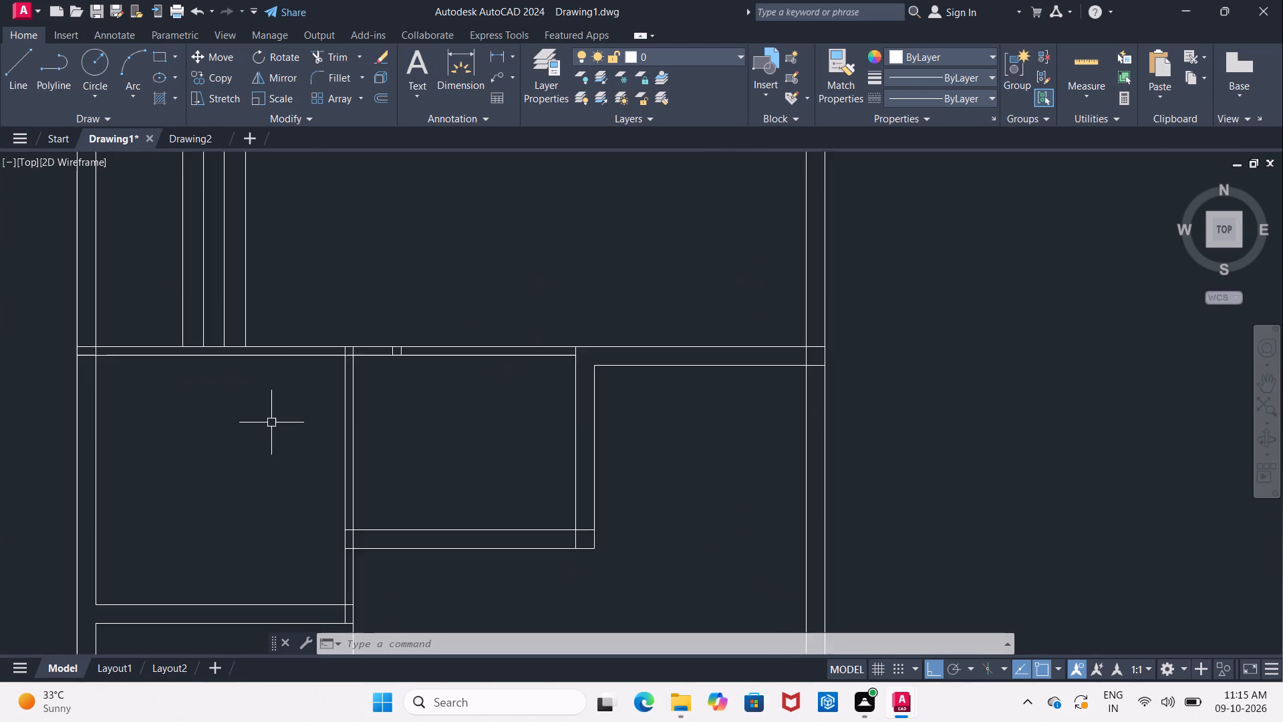
scroll(271, 423, down, 2)
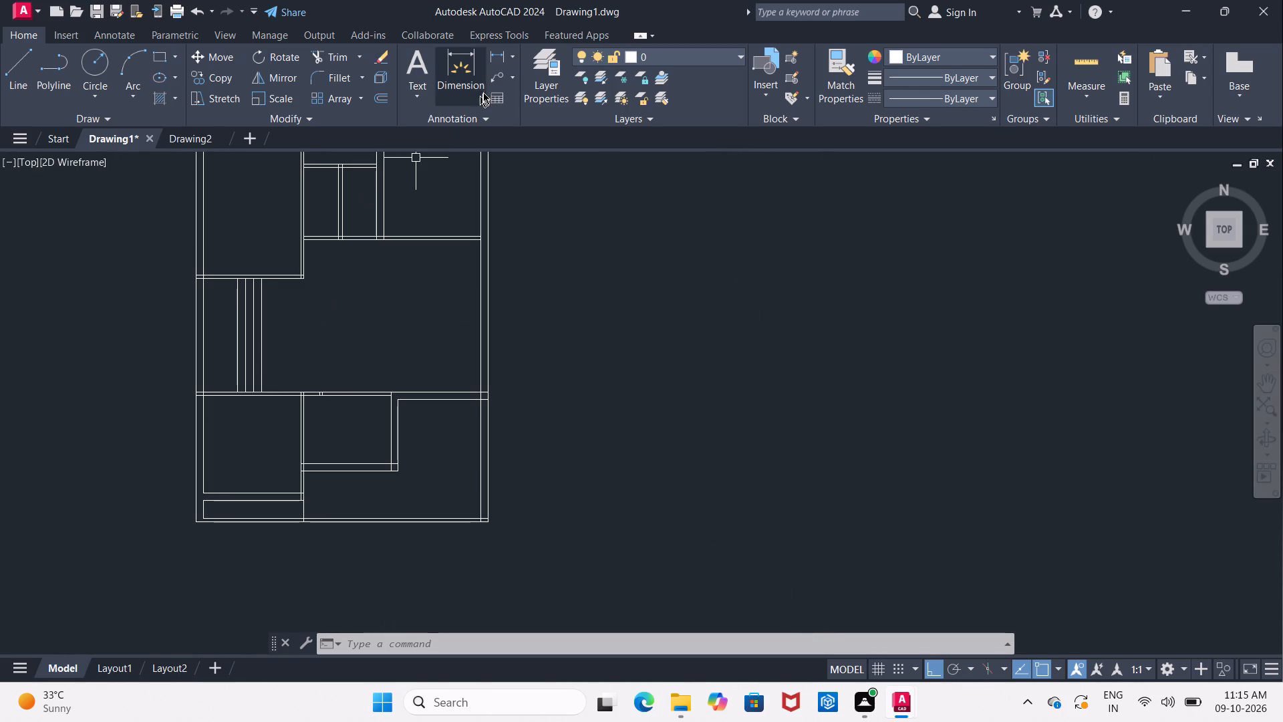
click(494, 55)
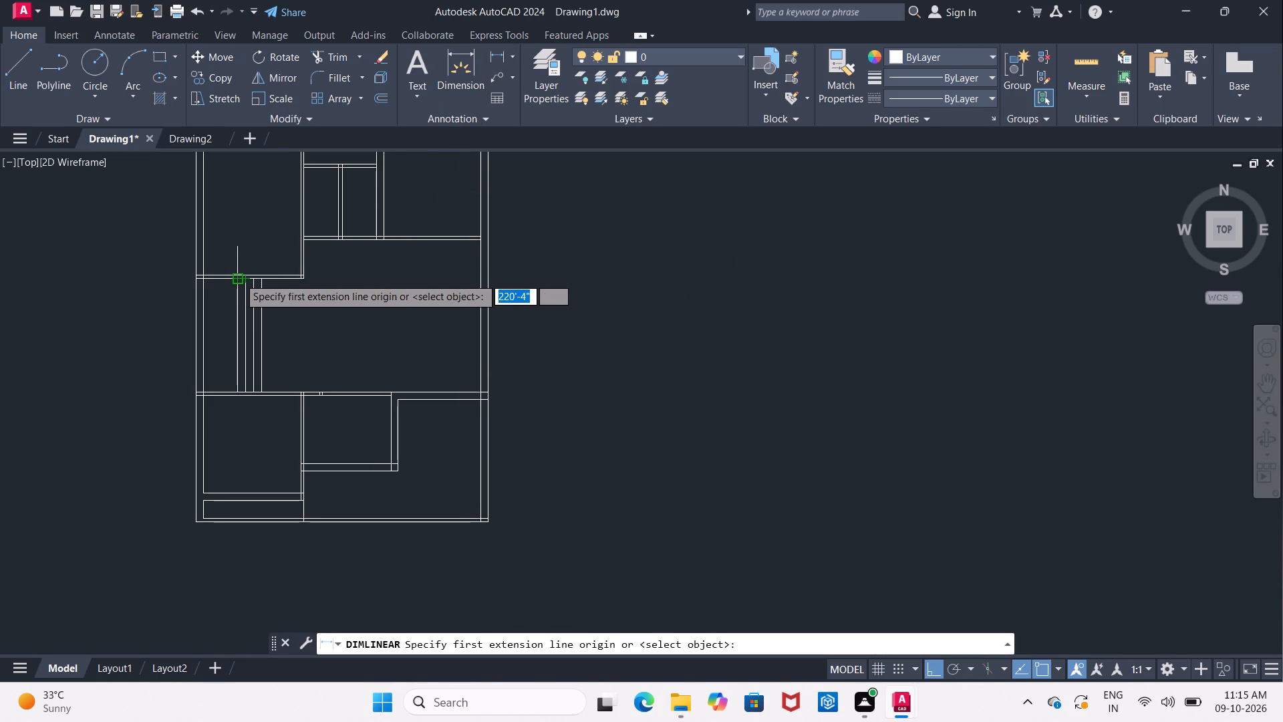
scroll(239, 277, up, 2)
click(235, 277)
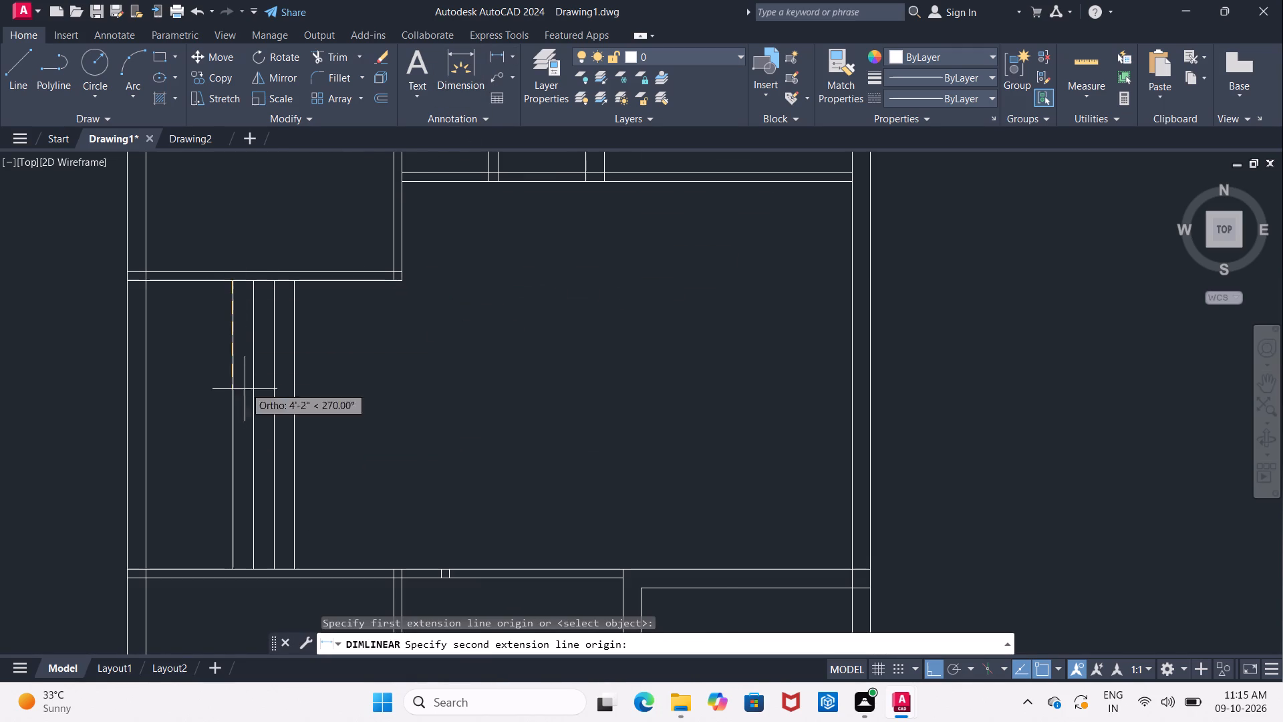
click(236, 574)
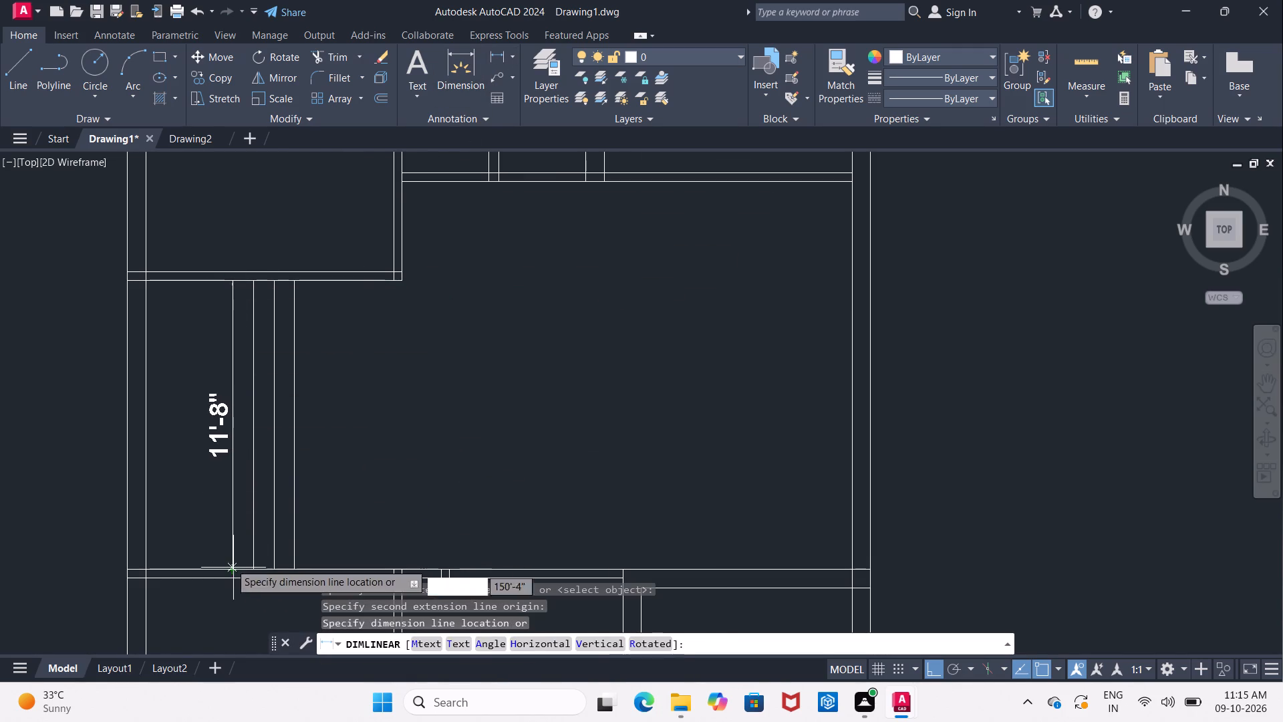
key(Escape)
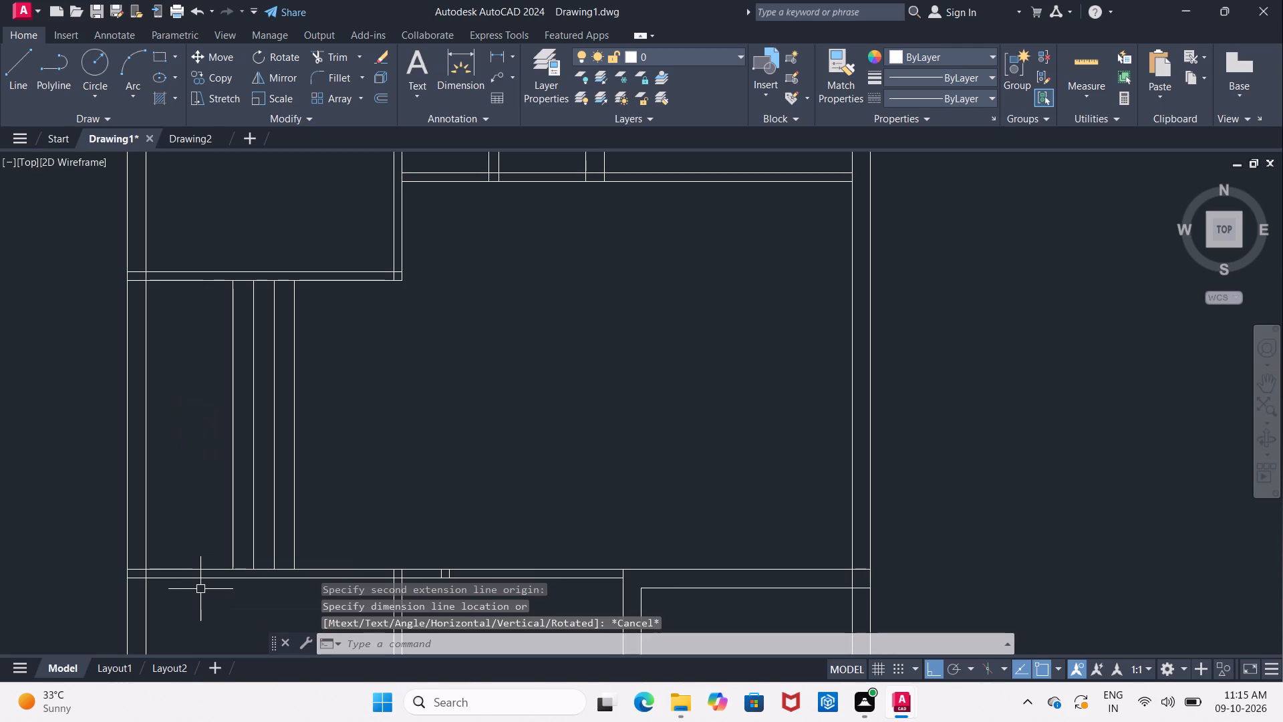
Switch to Calculator, divide 11.8 by 2, and close it.
text(11.8/)
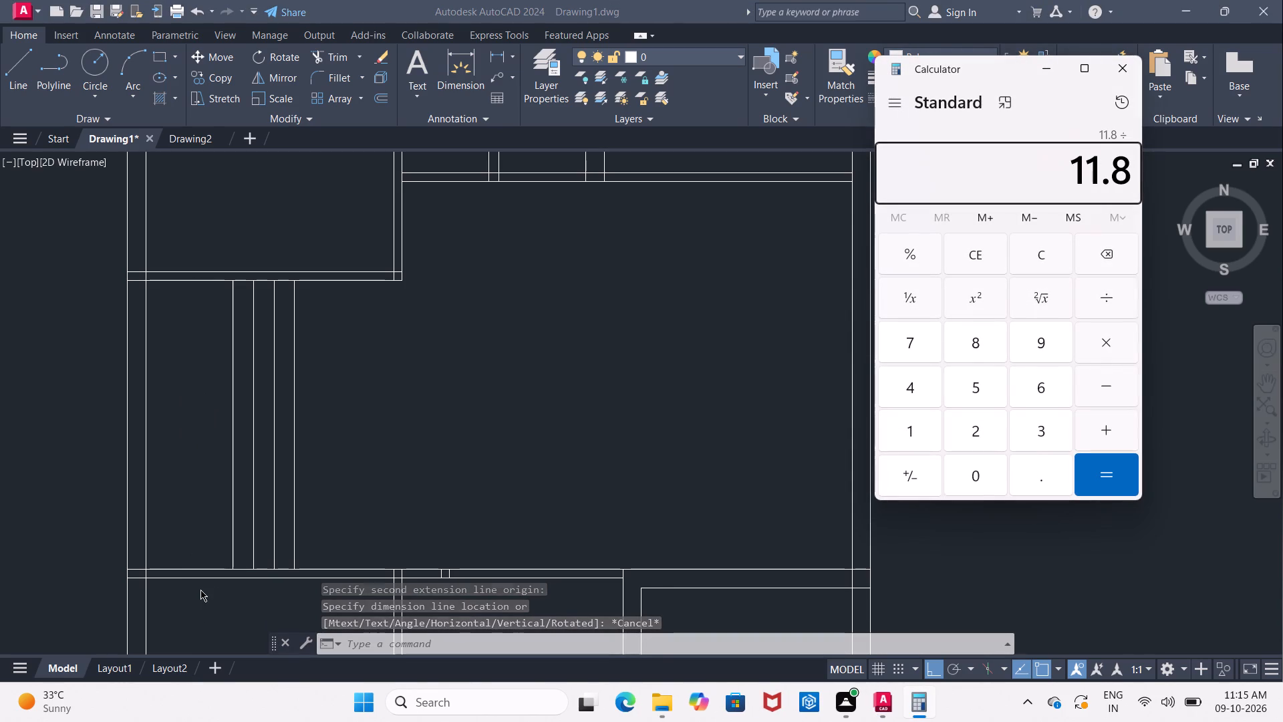
key(2)
key(Return)
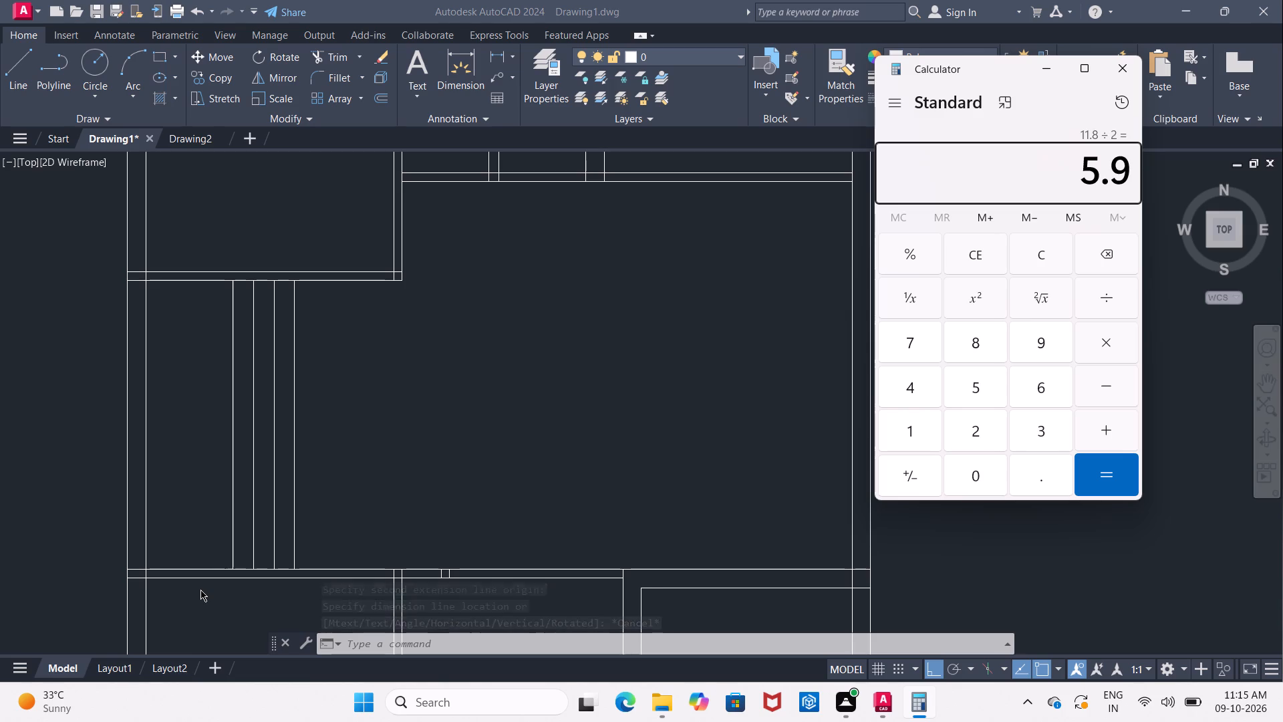
key(Escape)
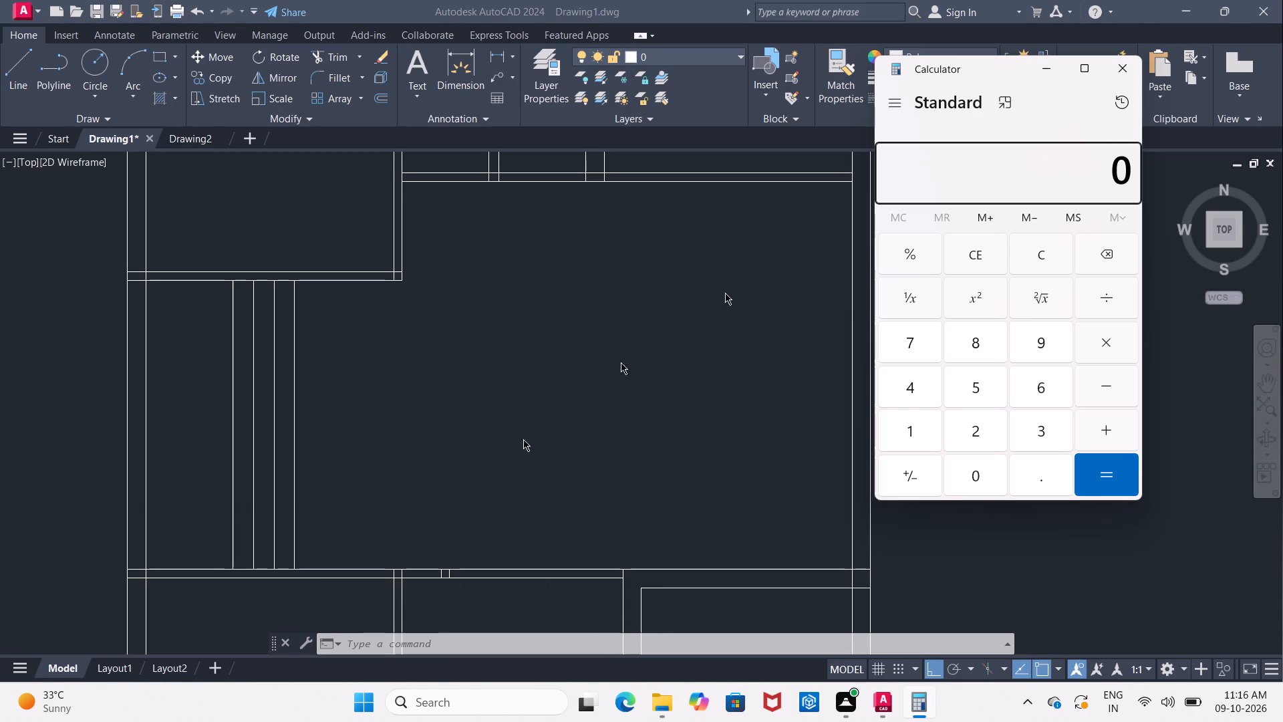
click(1122, 62)
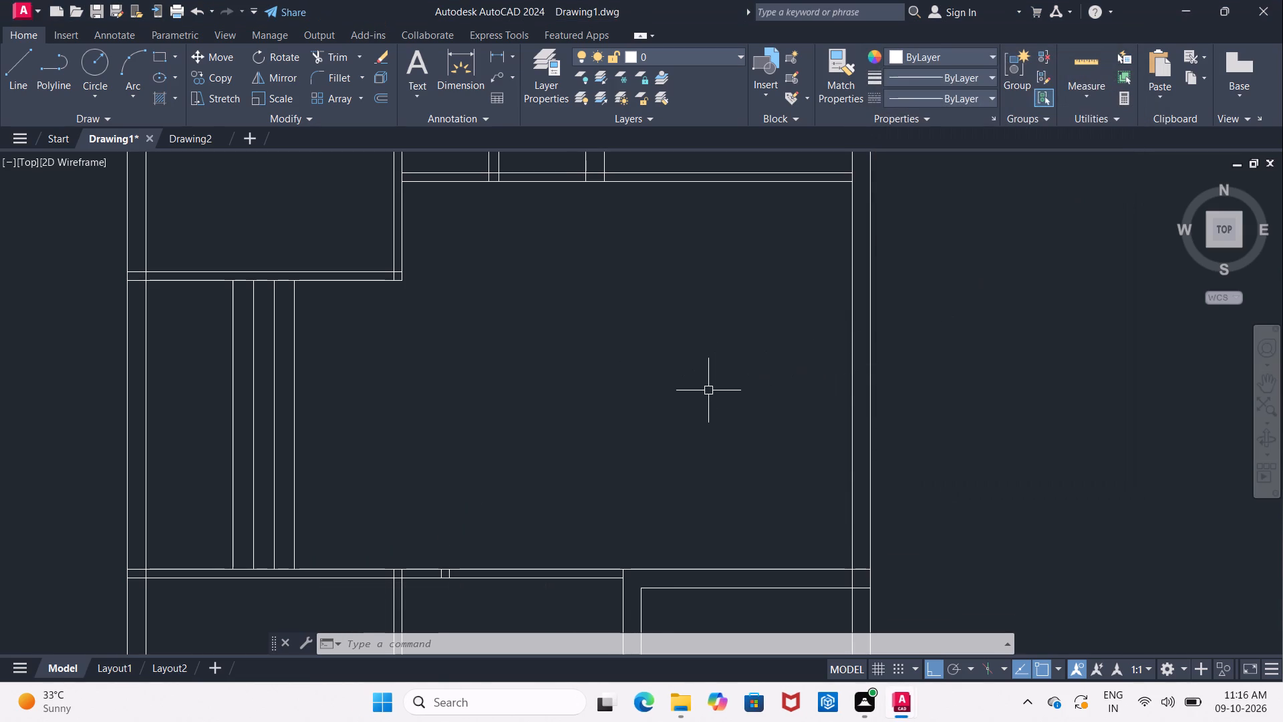
Offset the lower line of the double wall above the middle space 5'9" downward across the four vertical lines.
key(o)
key(Return)
text(5.9)
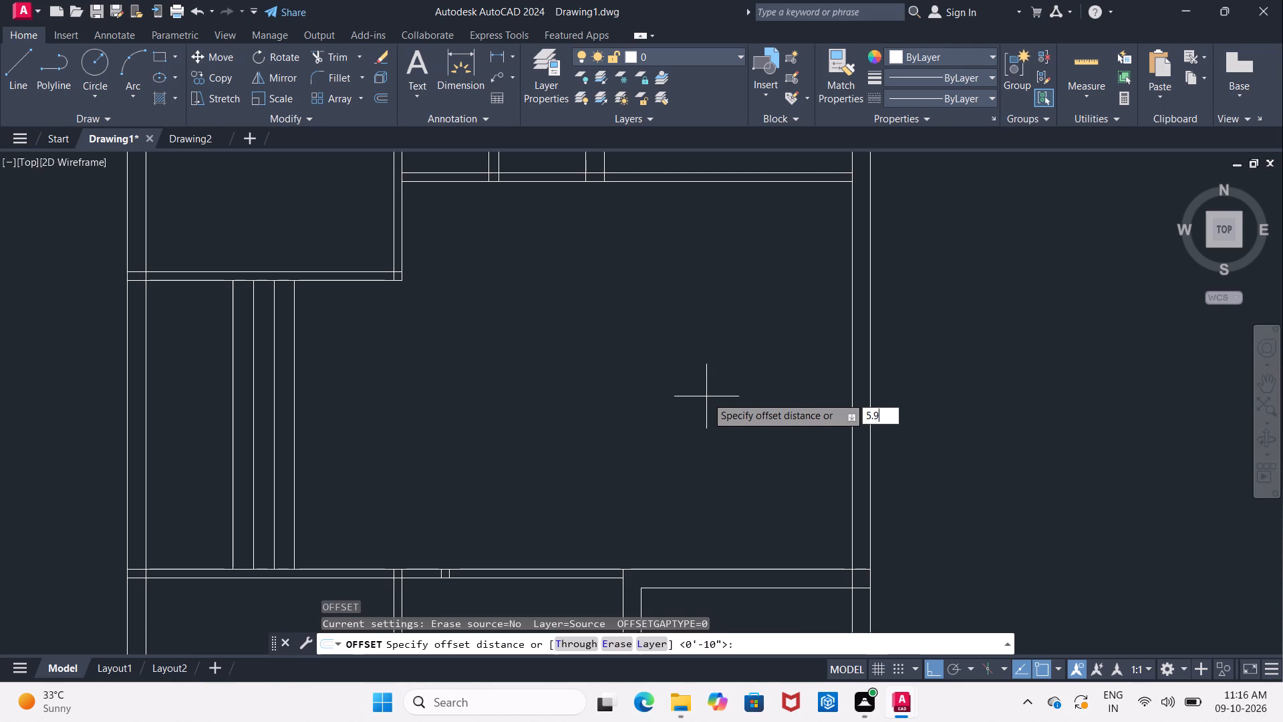
key(BackSpace)
key(BackSpace)
key(BackSpace)
key(o)
key(BackSpace)
text(5'9")
key(Return)
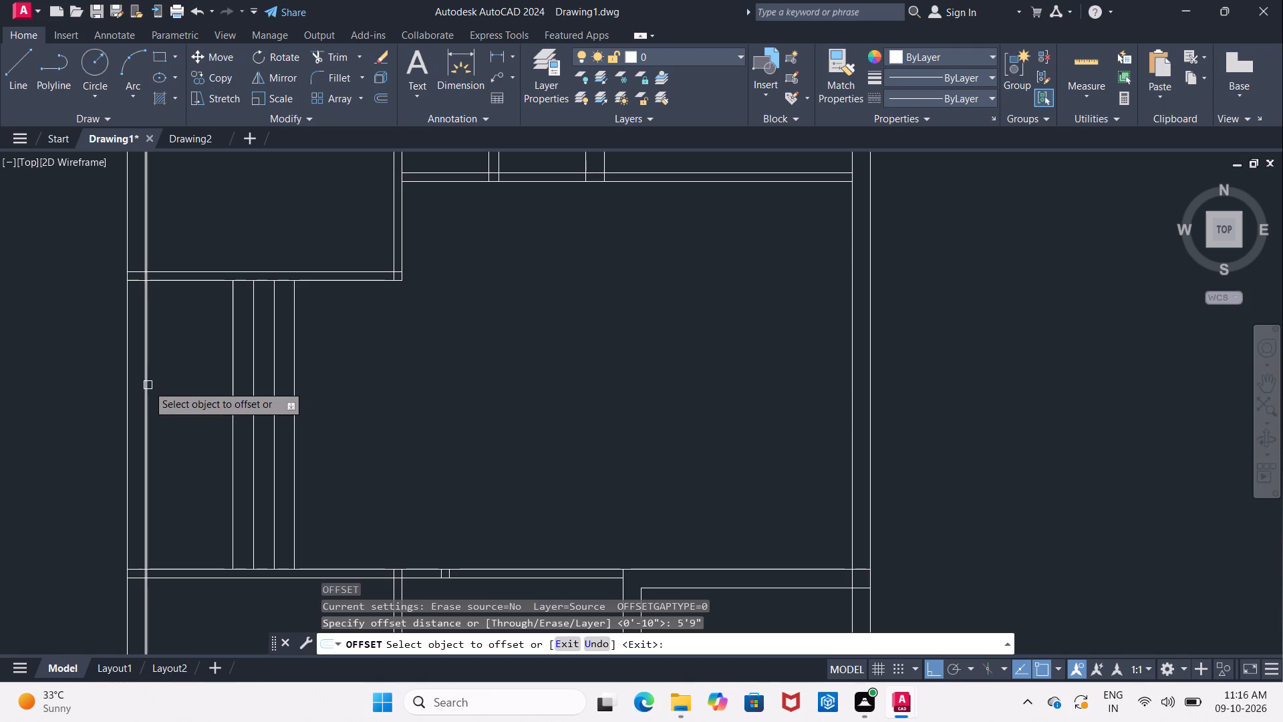
click(196, 280)
click(203, 396)
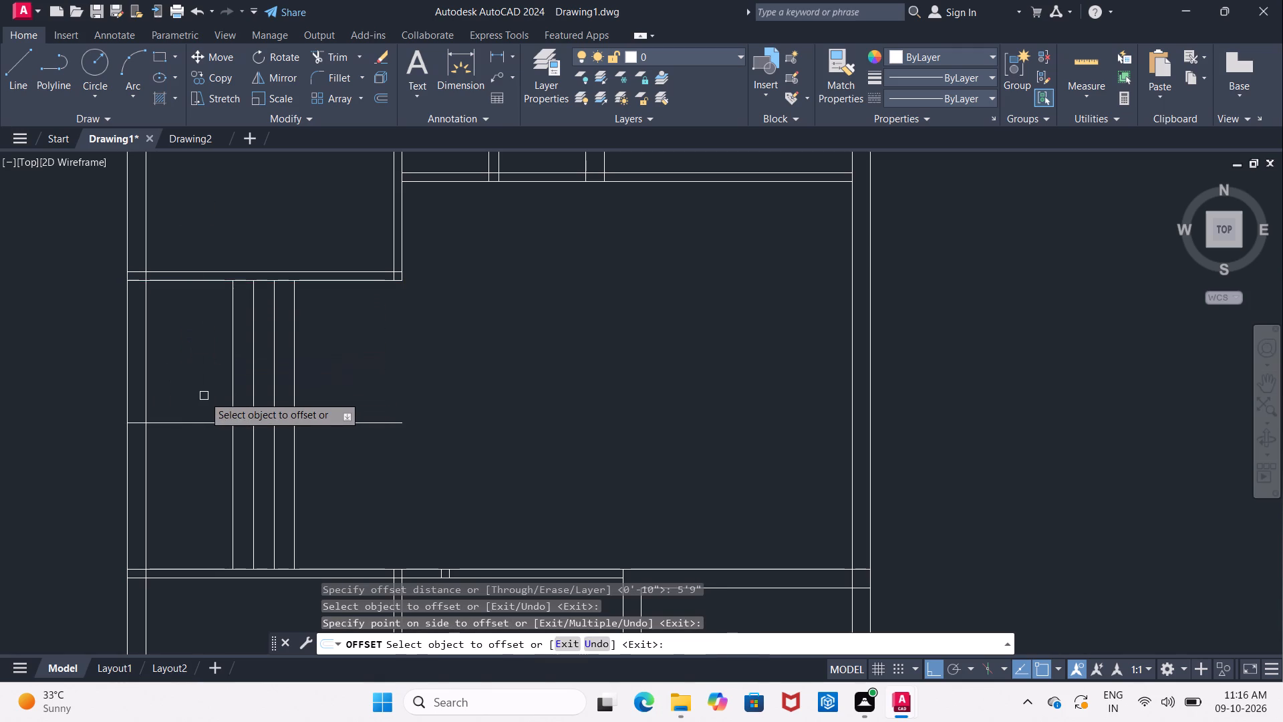
key(Return)
Offset the new horizontal centre line 10" upward and 10" downward, and end the command.
key(Return)
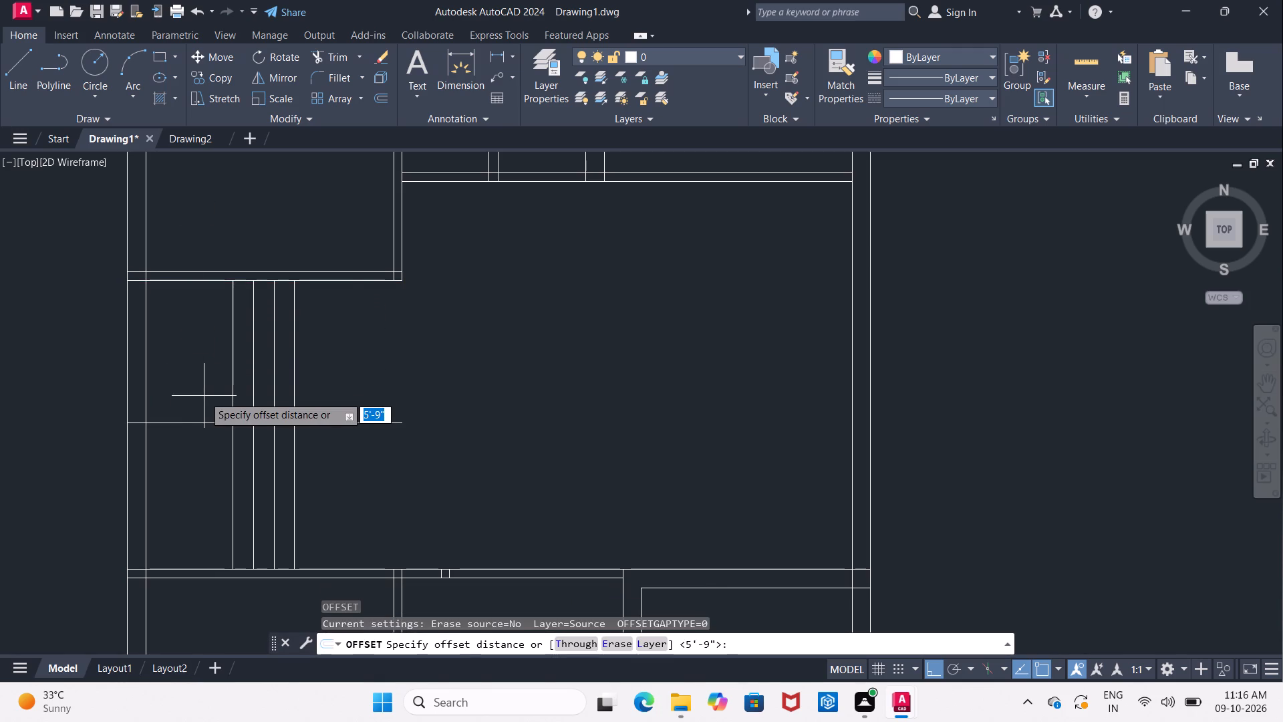
text(10)
key(shift+quotedbl)
key(Return)
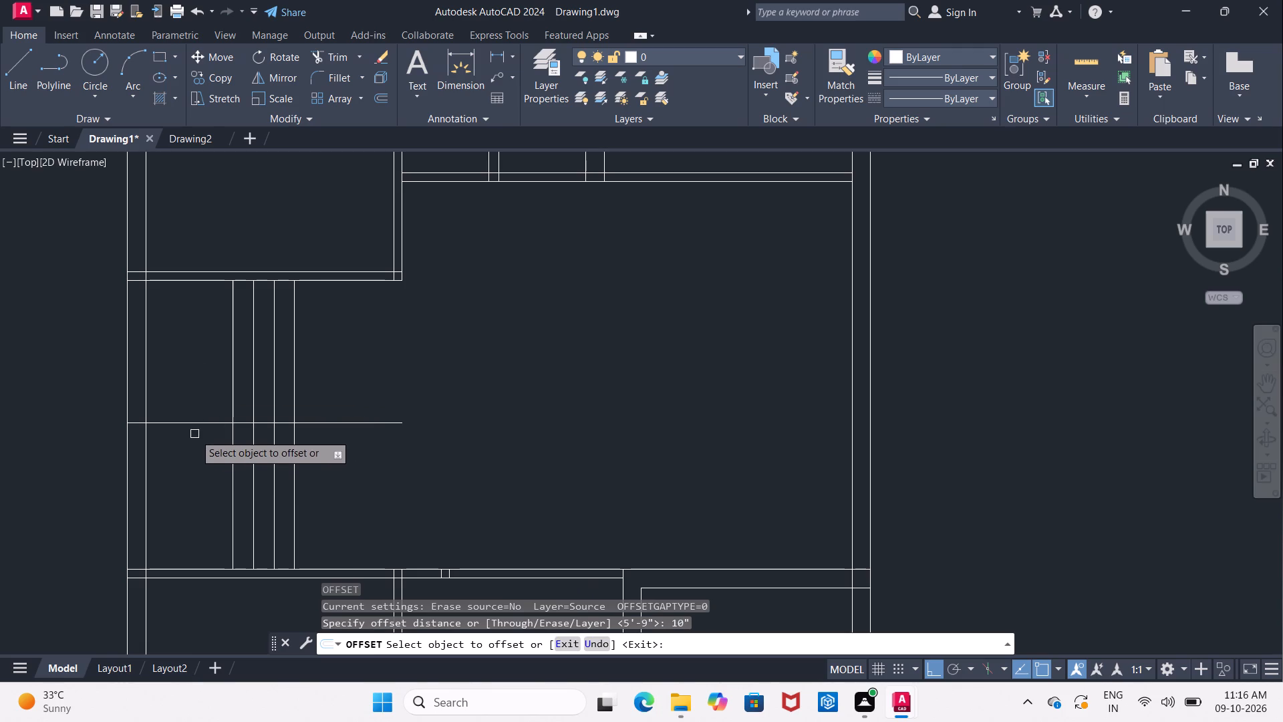
click(198, 423)
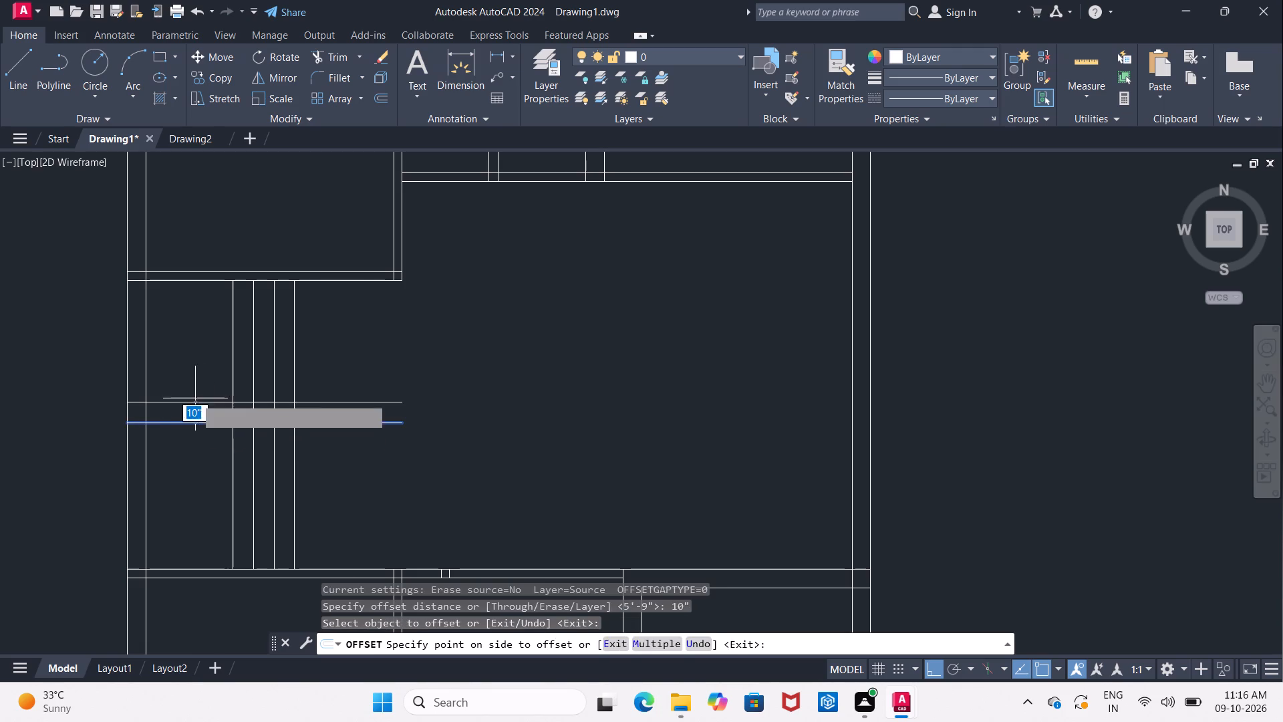
click(192, 385)
click(202, 421)
click(201, 475)
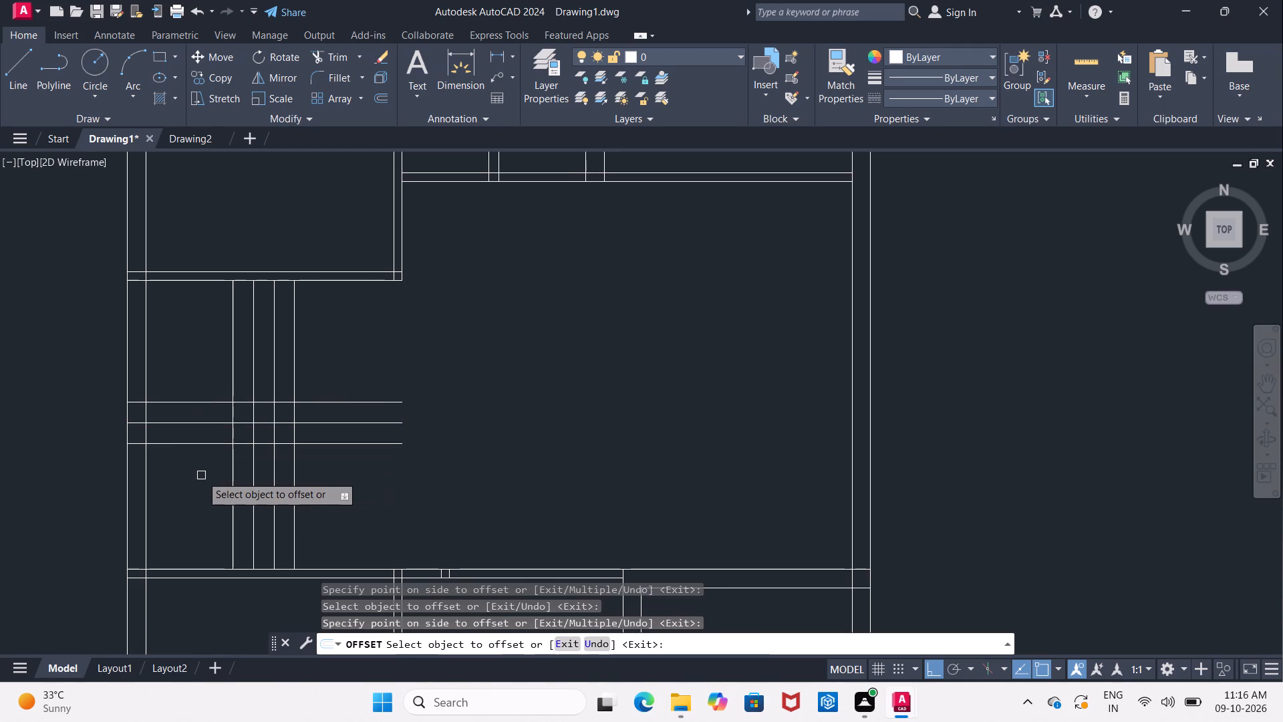
key(Escape)
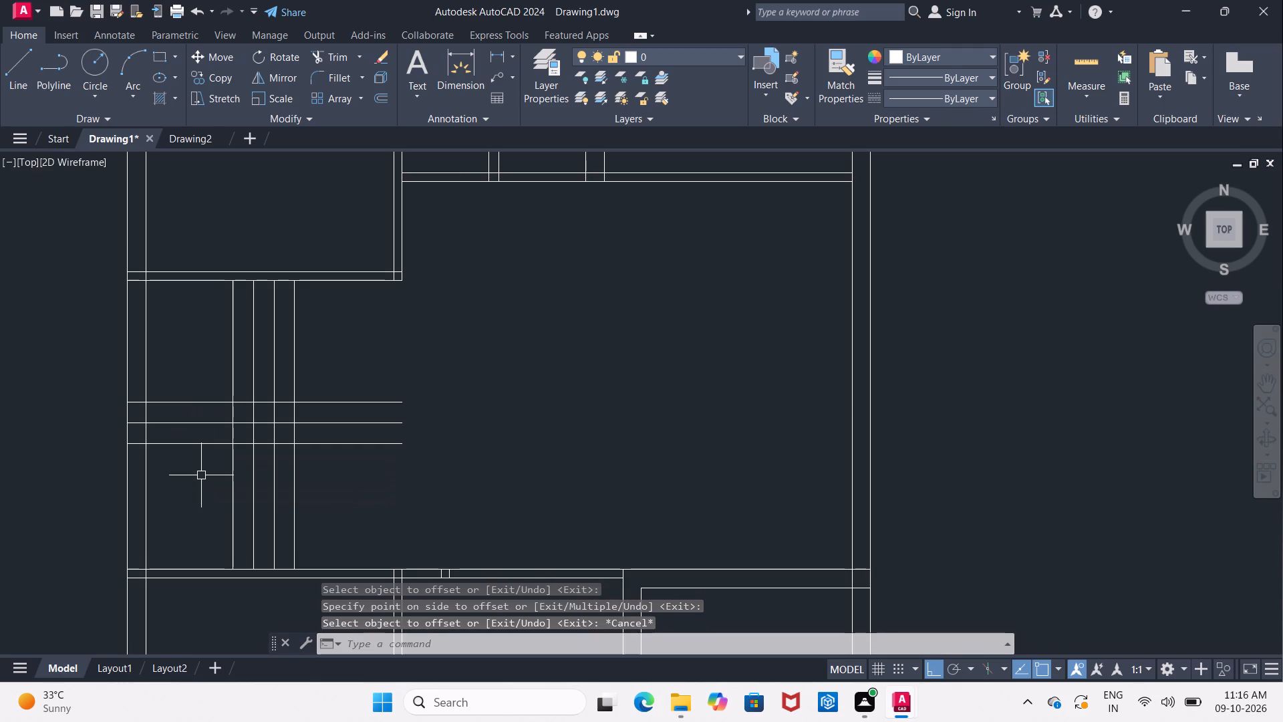
Trim the three horizontal lines where they extend to the right of the outermost vertical line.
text(tr)
key(Return)
key(Return)
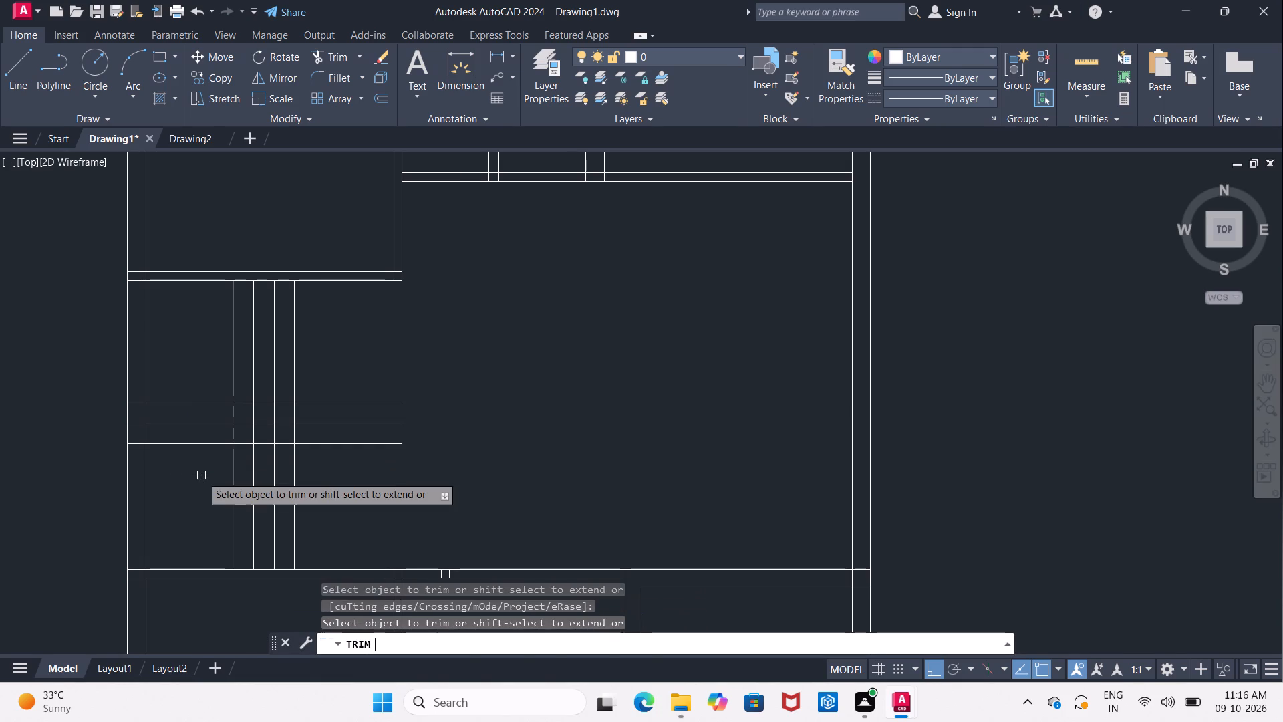
drag(333, 355, 335, 396)
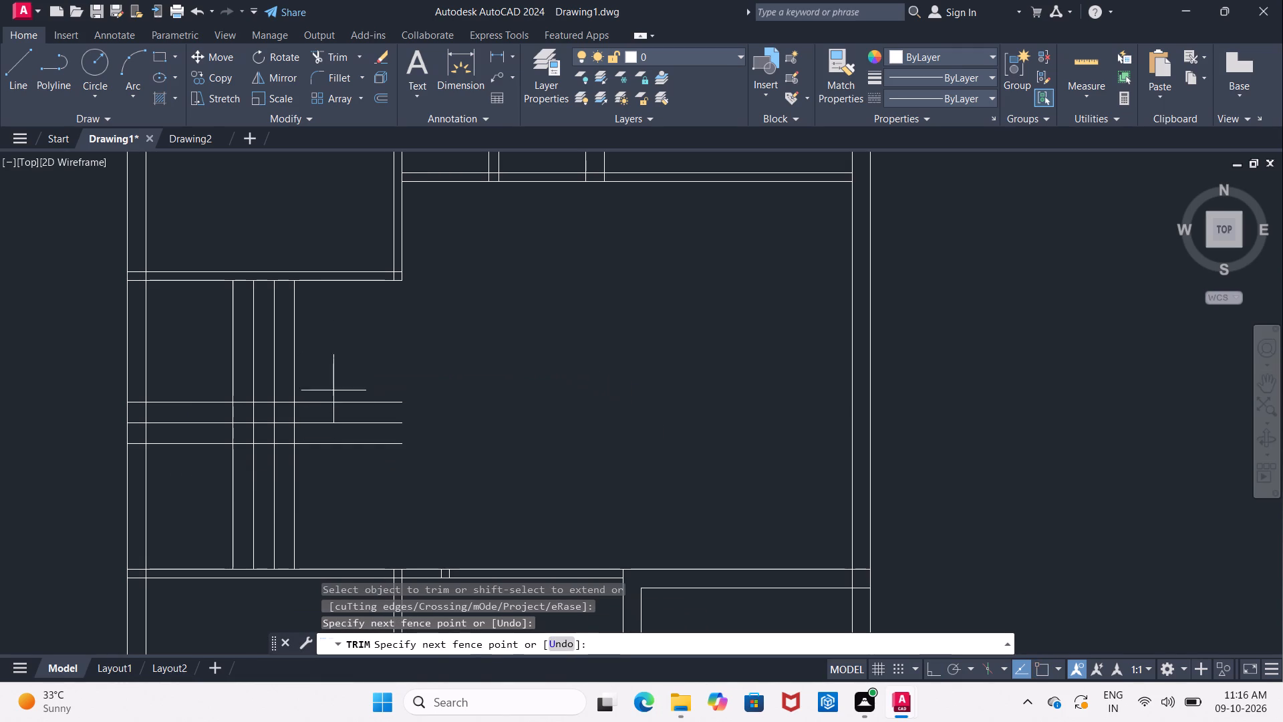
drag(335, 396, 341, 479)
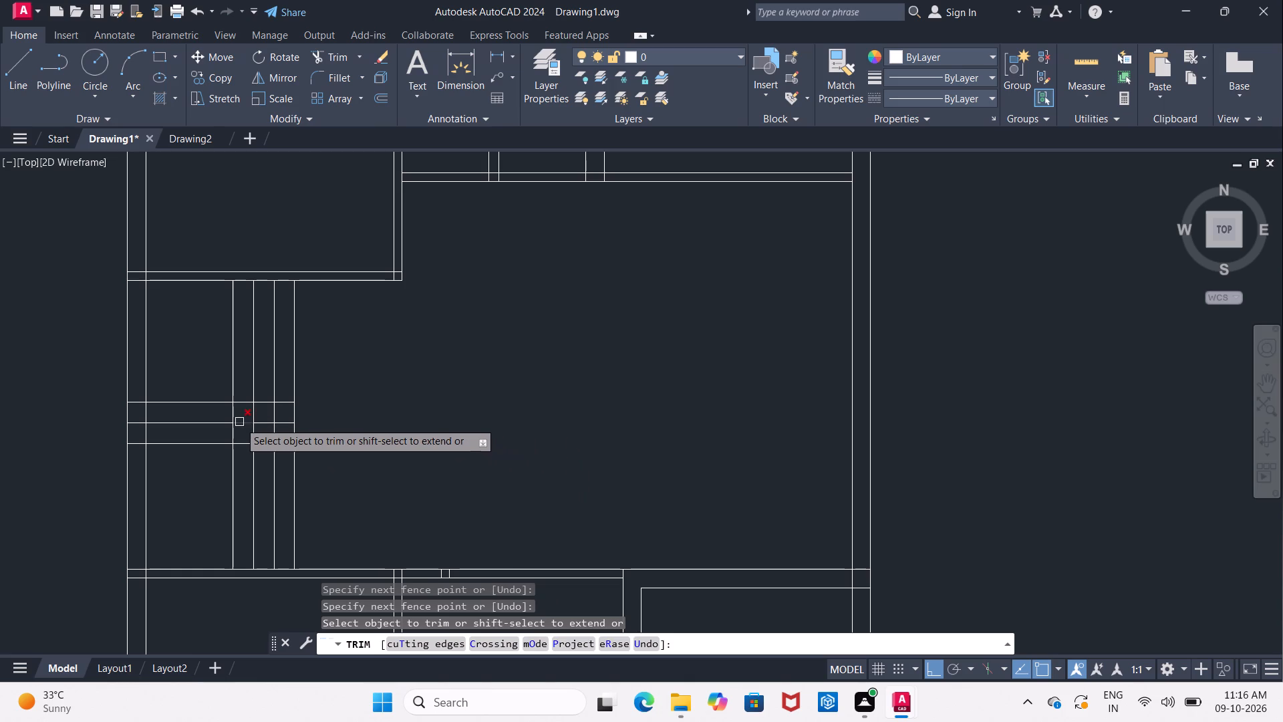
Trim the centre line right of the first vertical line, and cut the other three verticals between the two outer horizontal lines.
click(239, 422)
click(262, 423)
click(290, 423)
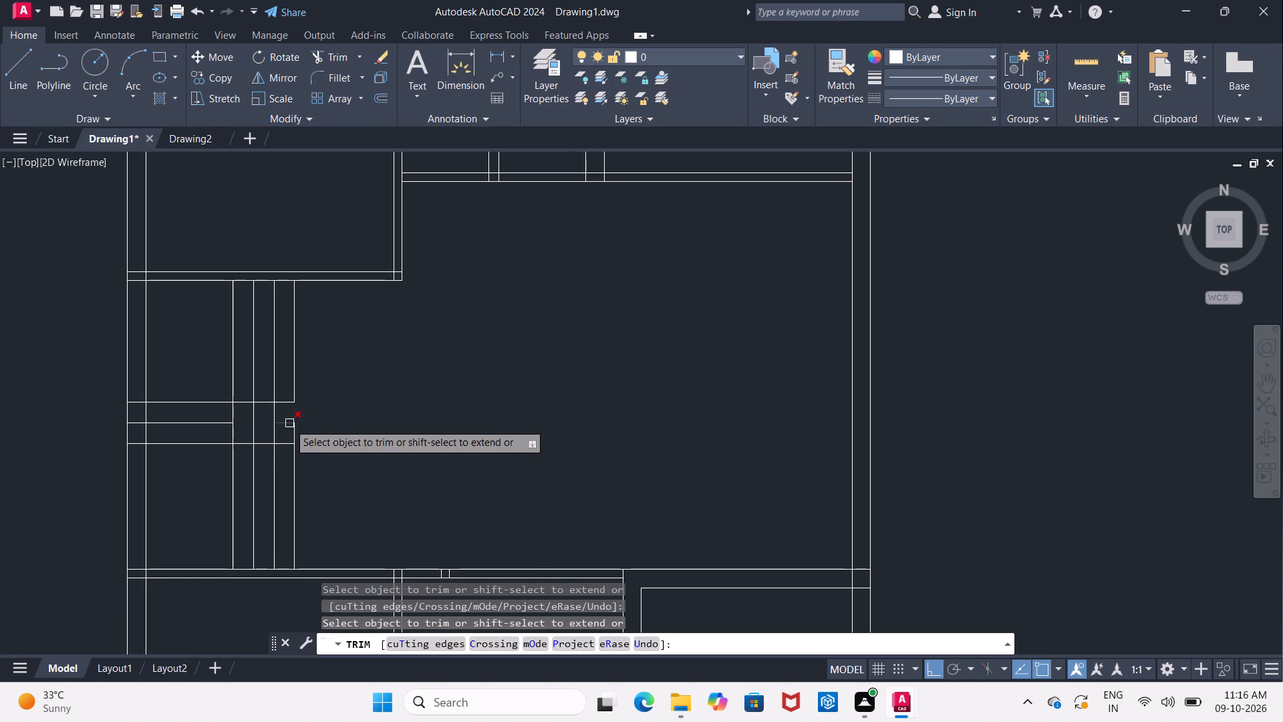
click(286, 424)
drag(243, 427, 313, 428)
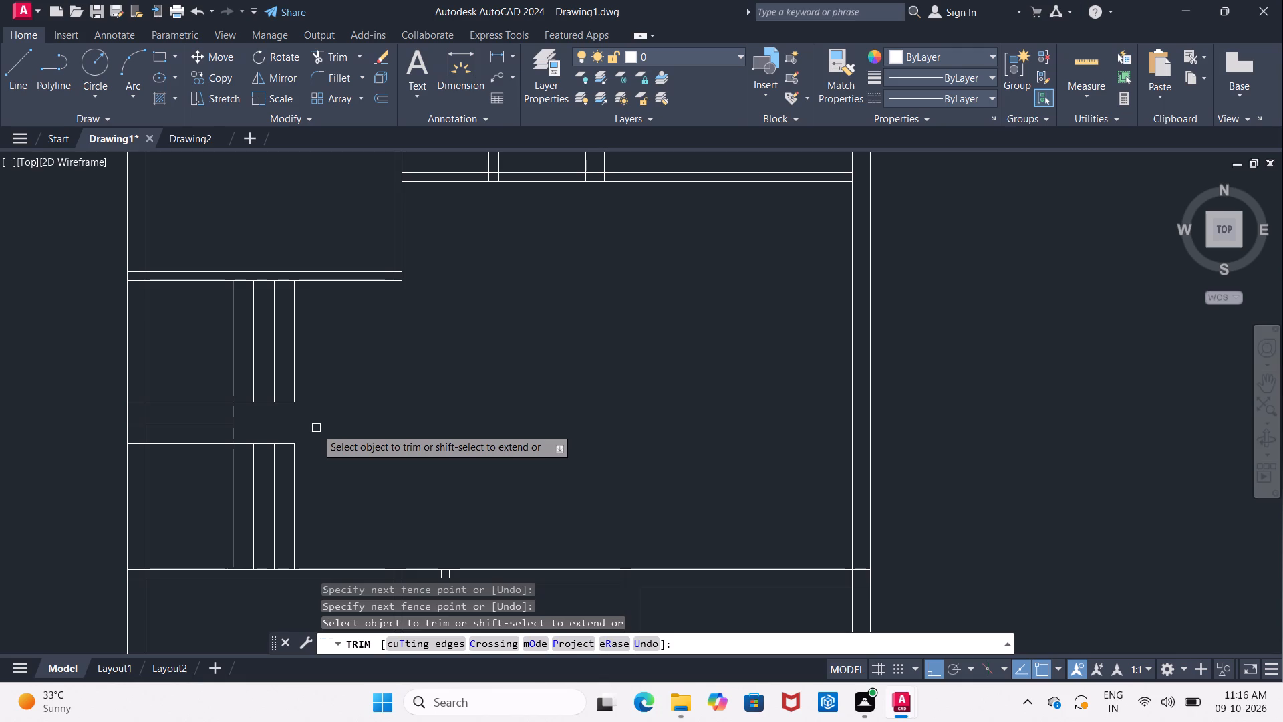
key(Escape)
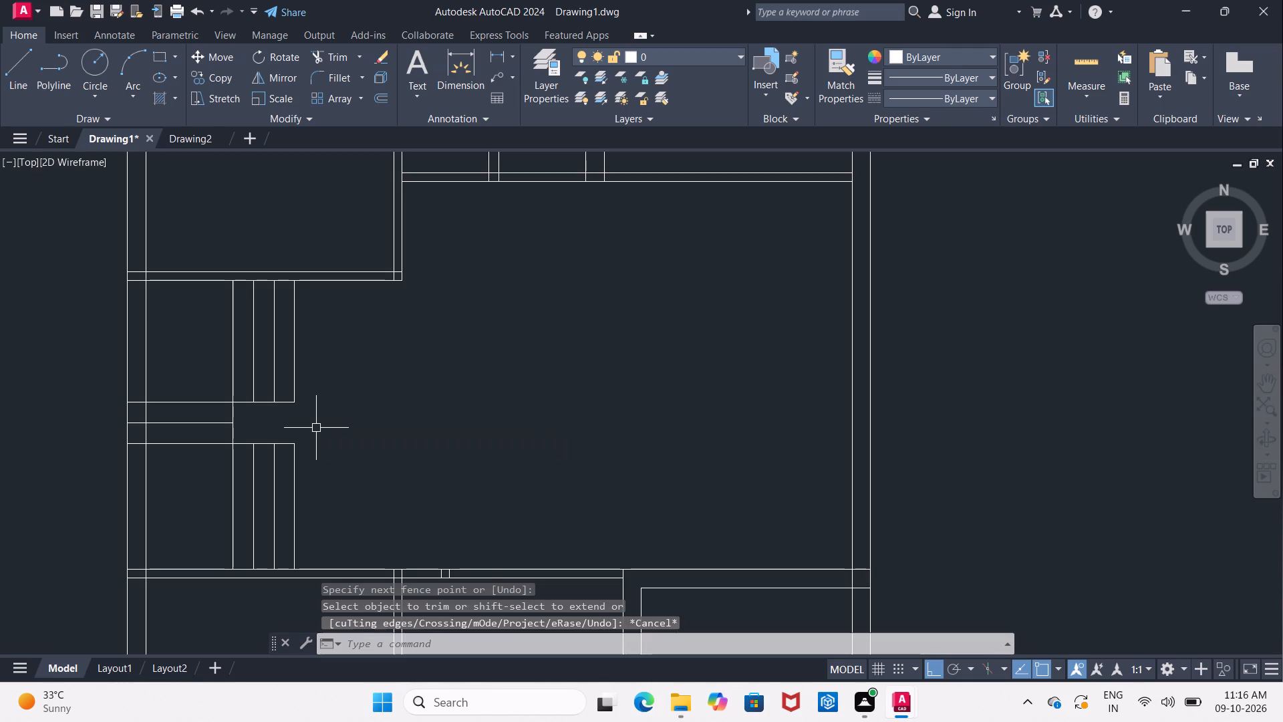
Offset the outermost vertical line of the lower group 10" to the right, and end the command.
key(o)
key(Return)
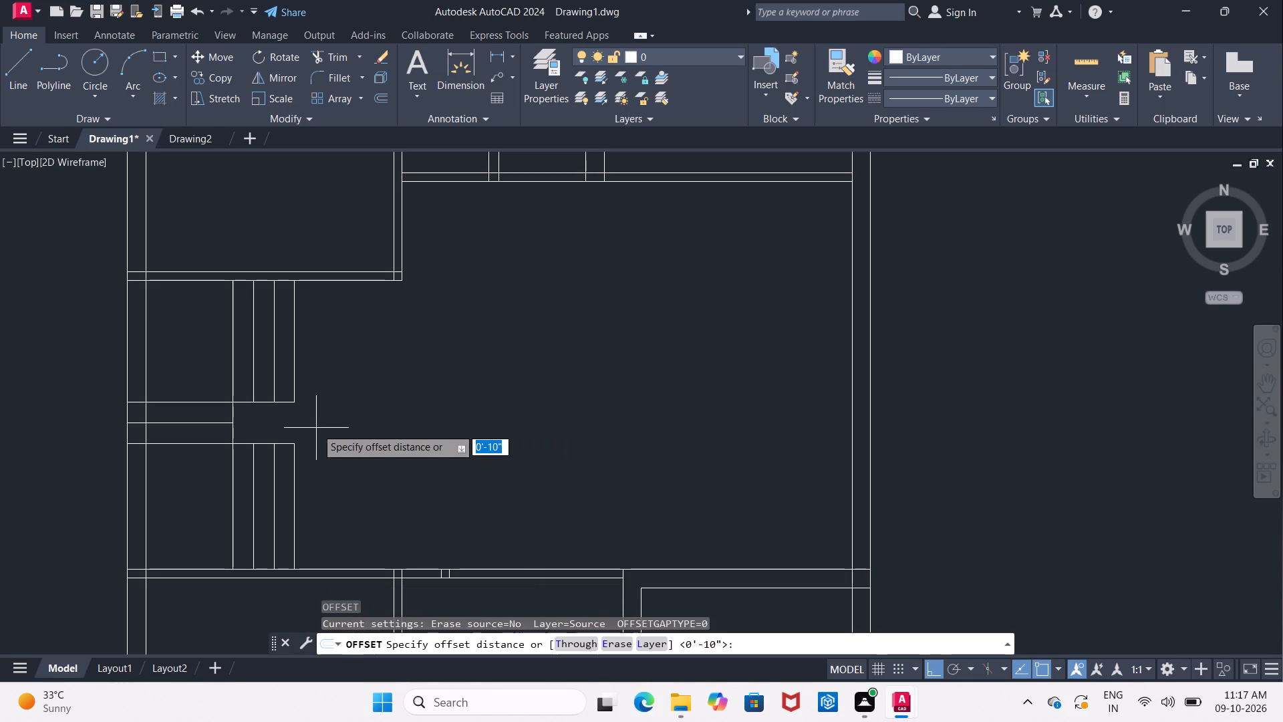
key(Return)
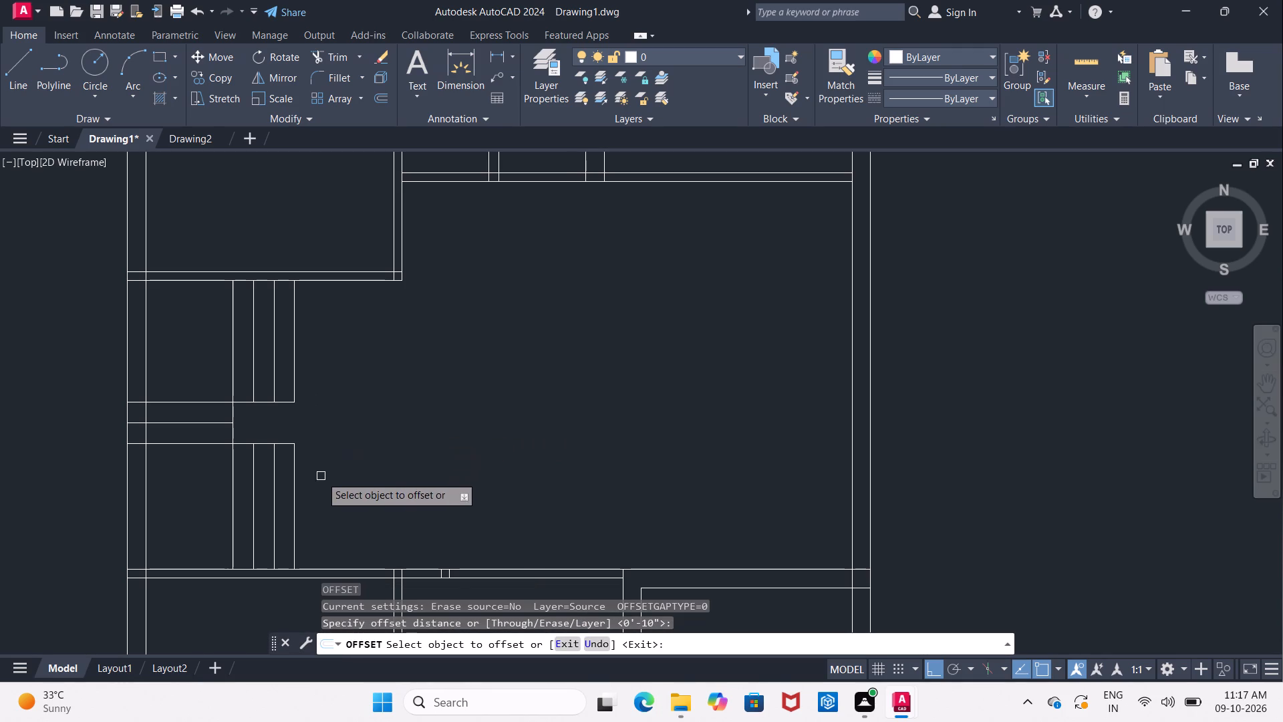
click(295, 508)
click(333, 504)
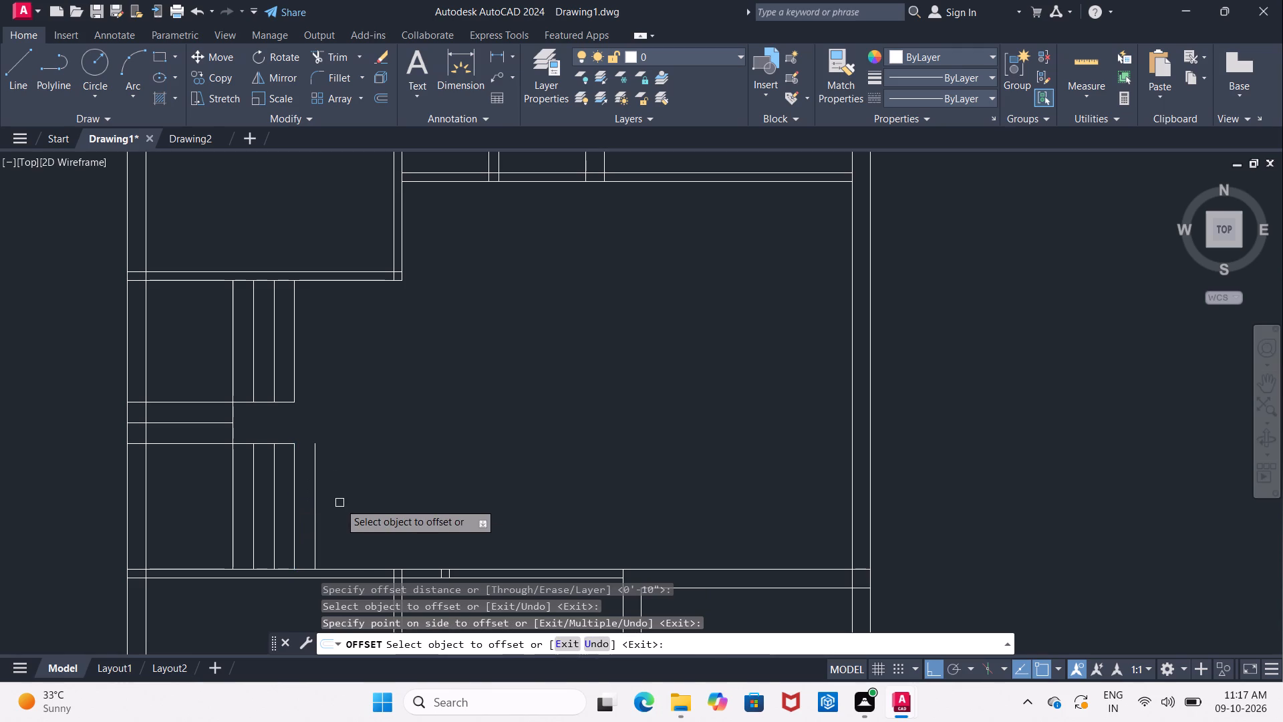
key(Escape)
Extend the horizontal line at the top of the lower group to the added vertical line.
text(ex)
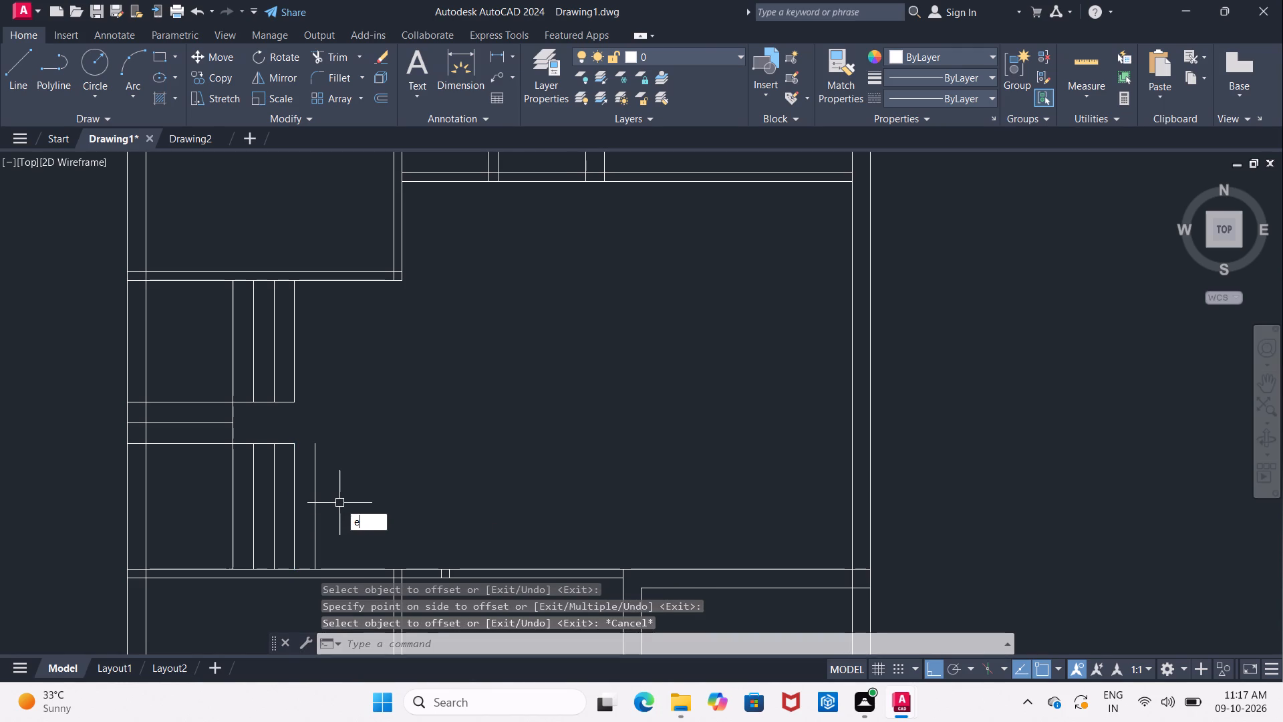
key(Return)
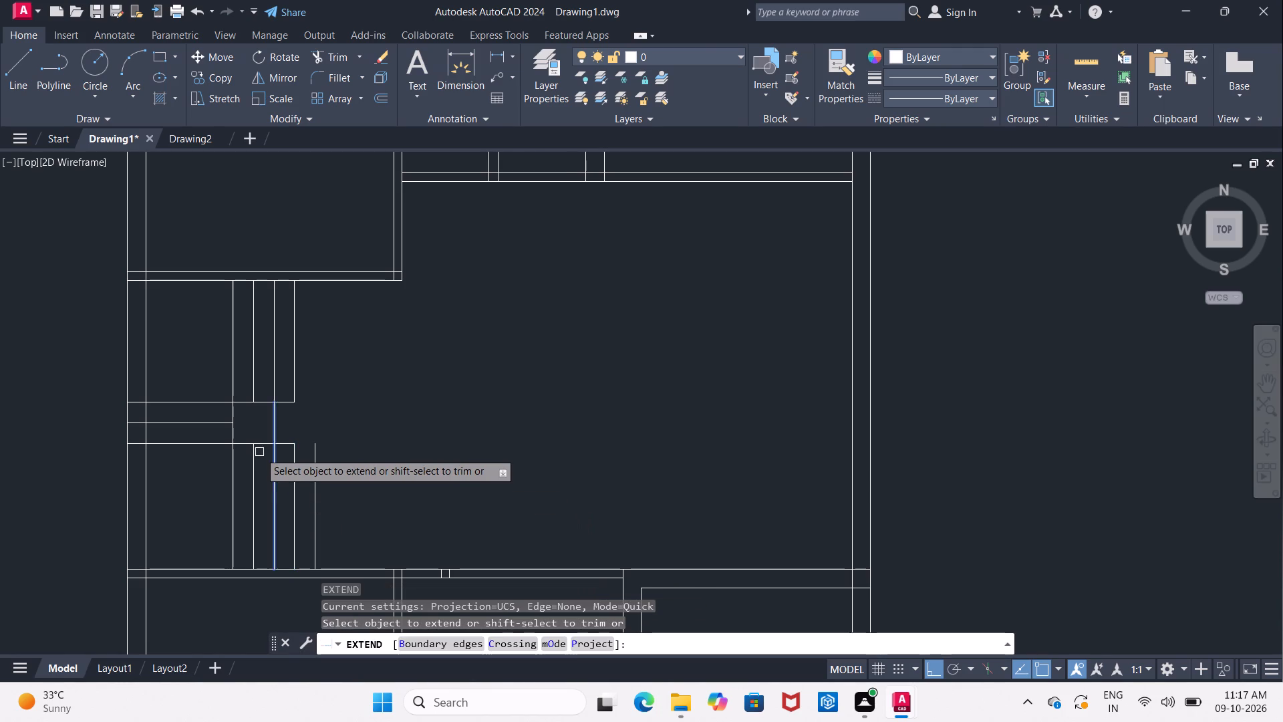
click(260, 445)
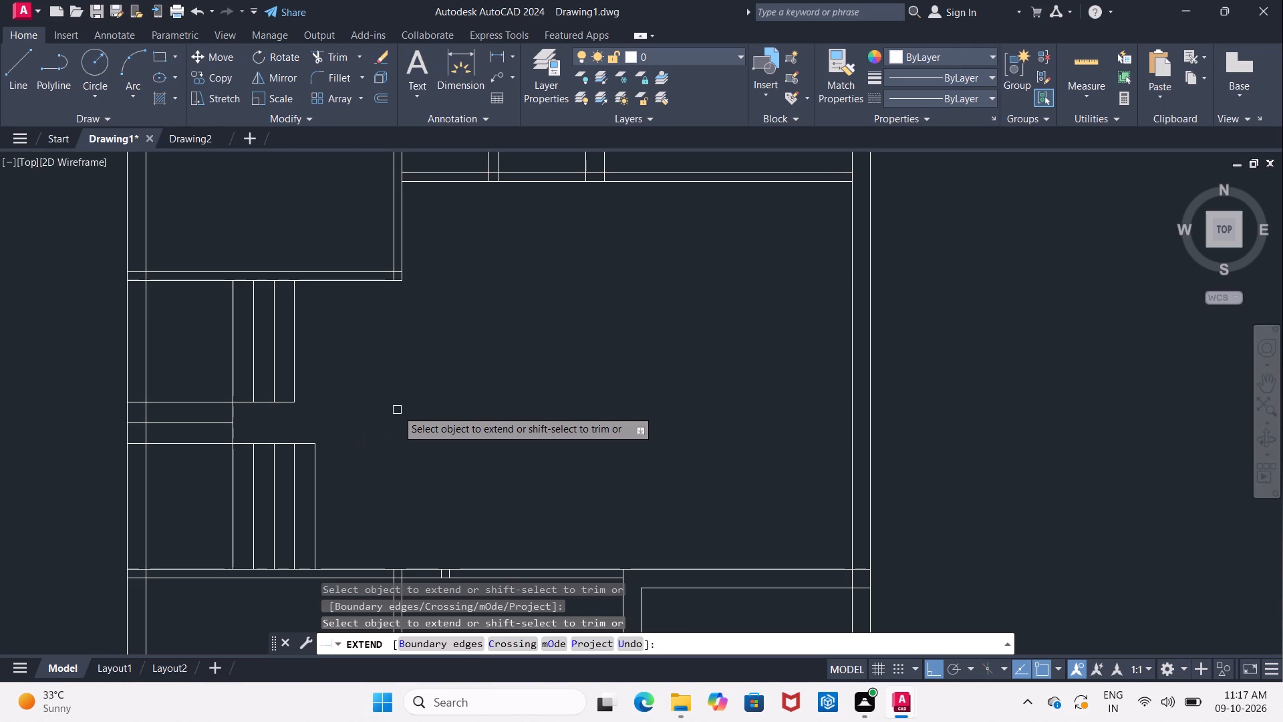
scroll(101, 416, up, 2)
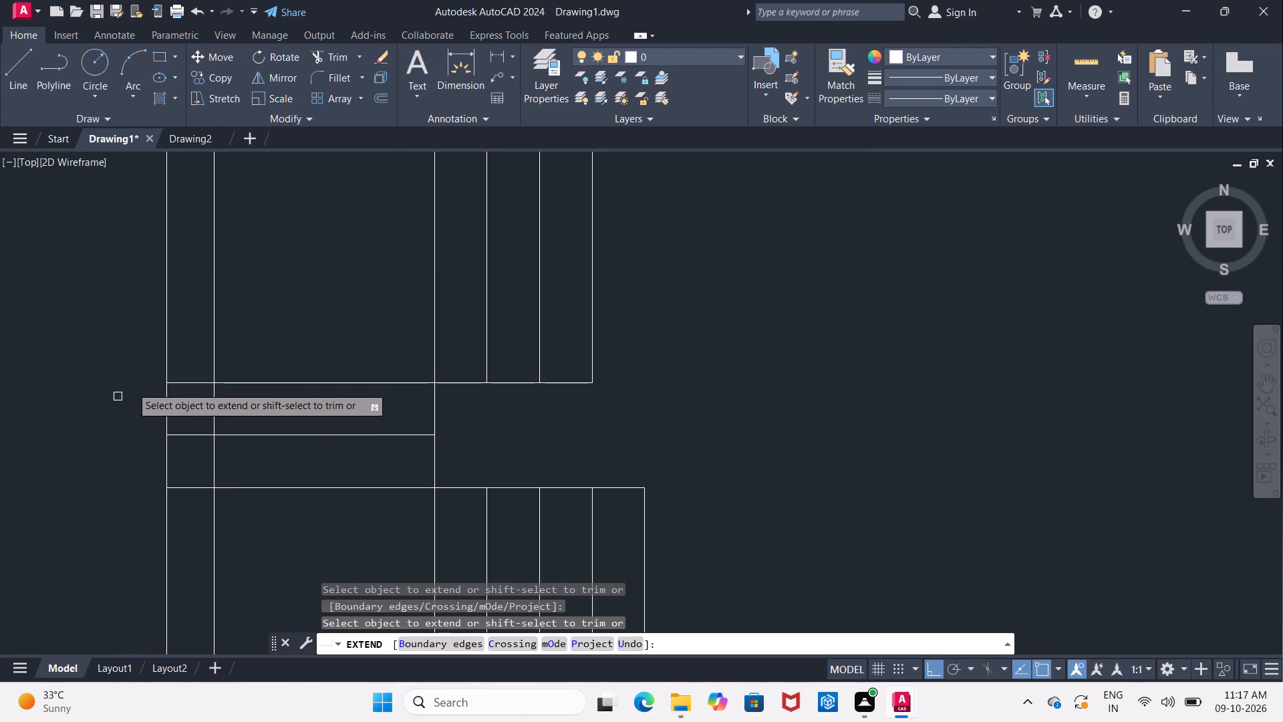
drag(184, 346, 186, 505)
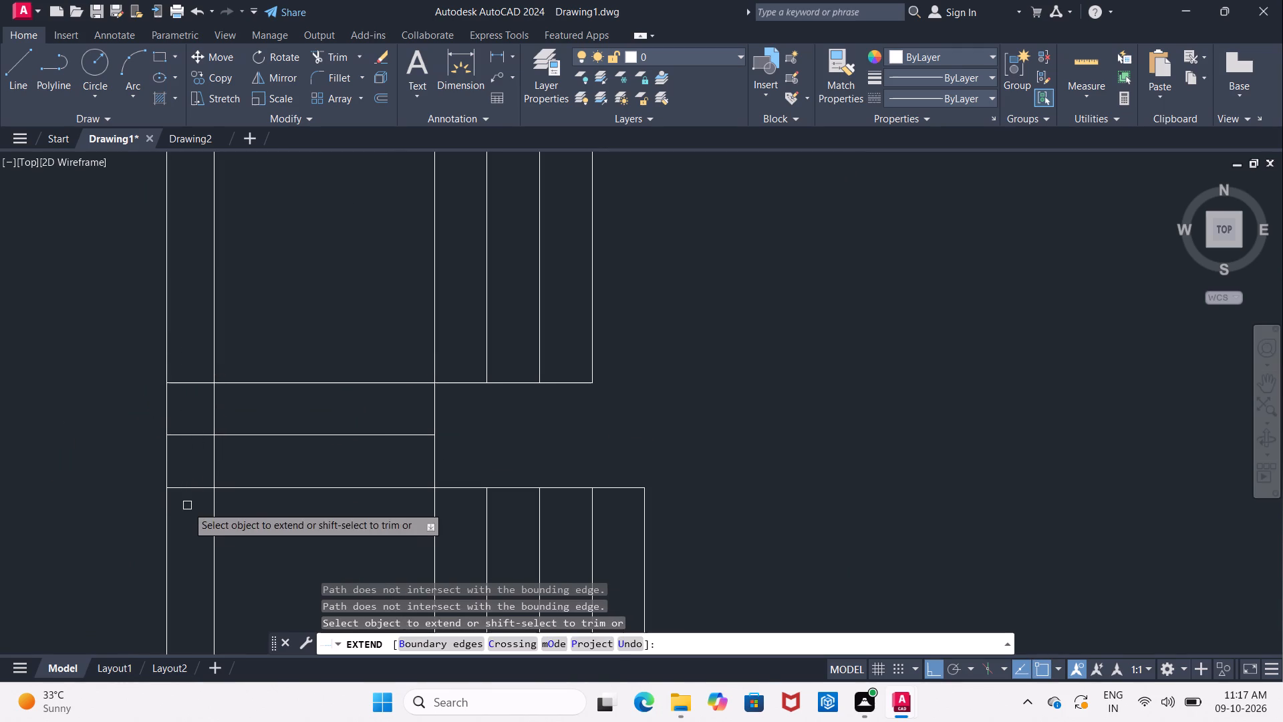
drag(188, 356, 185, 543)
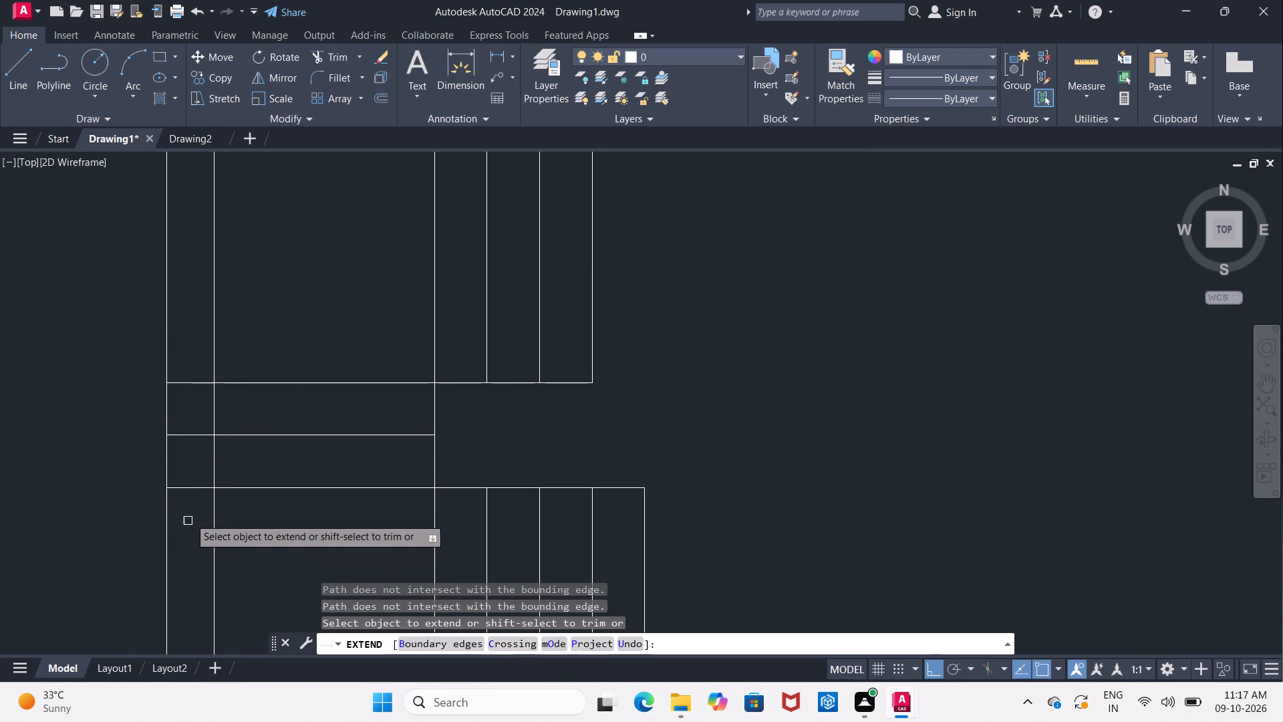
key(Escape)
Trim the three horizontal stair landing lines where they cross between the two lines of the left outer wall.
text(tr)
key(Return)
key(Return)
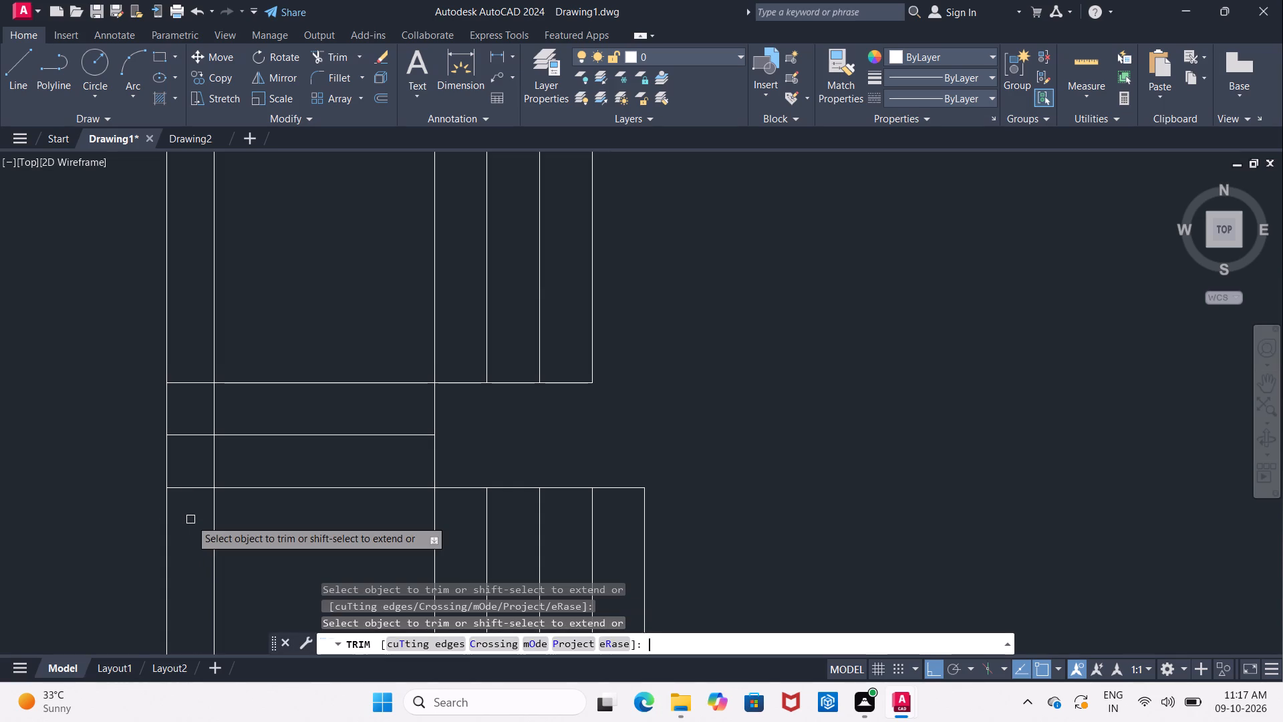
drag(189, 364, 201, 486)
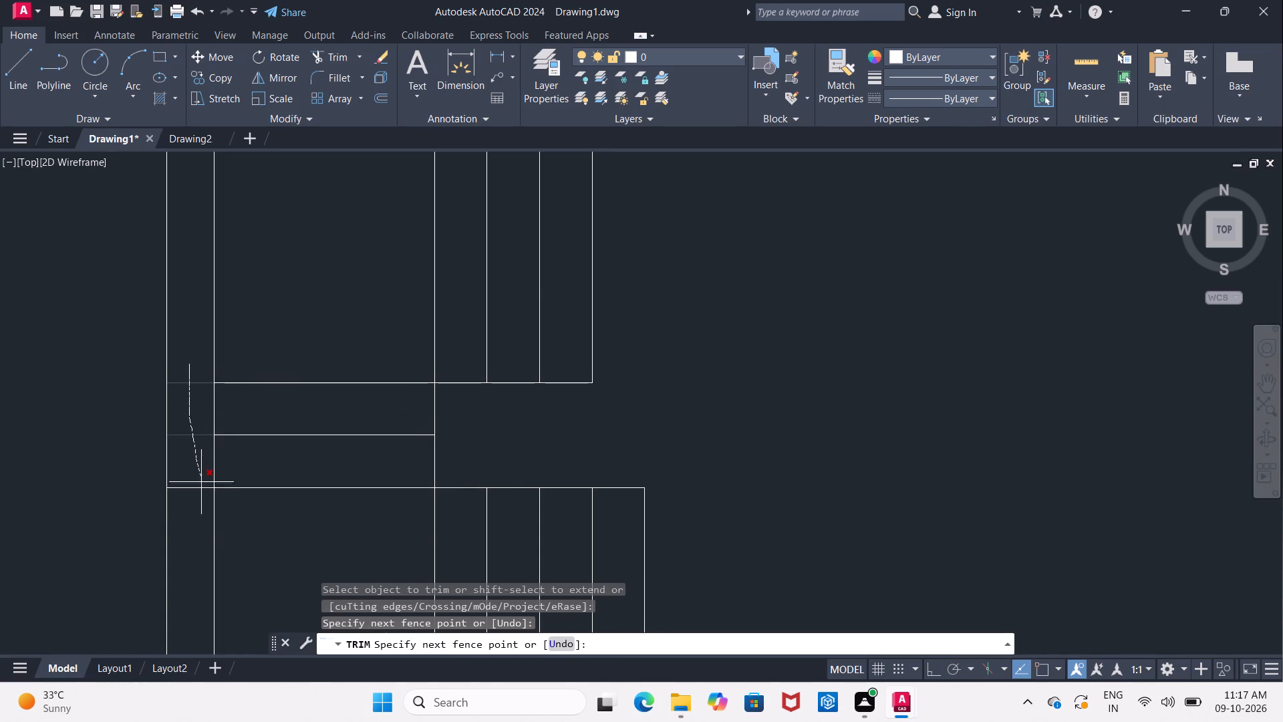
drag(201, 486, 200, 503)
Trim the upper room's two bottom wall lines inside the left outer wall, and the inner wall line between them.
scroll(188, 493, down, 2)
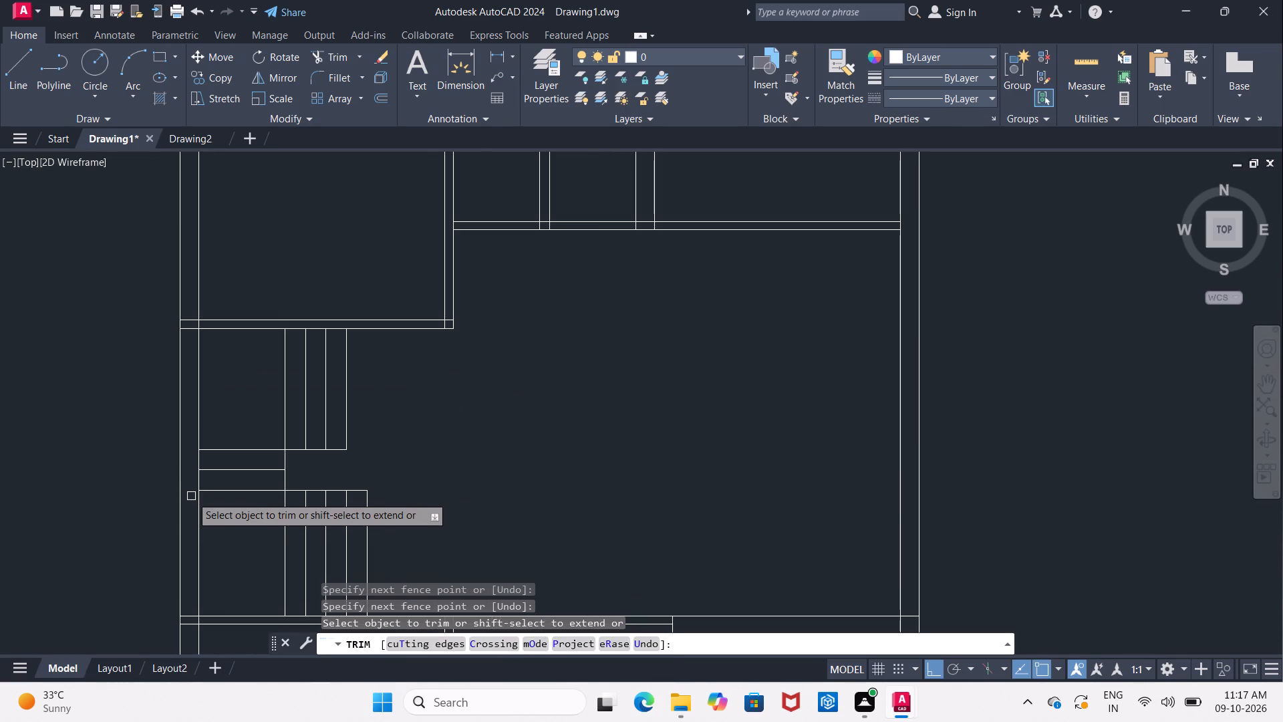
scroll(243, 397, down, 2)
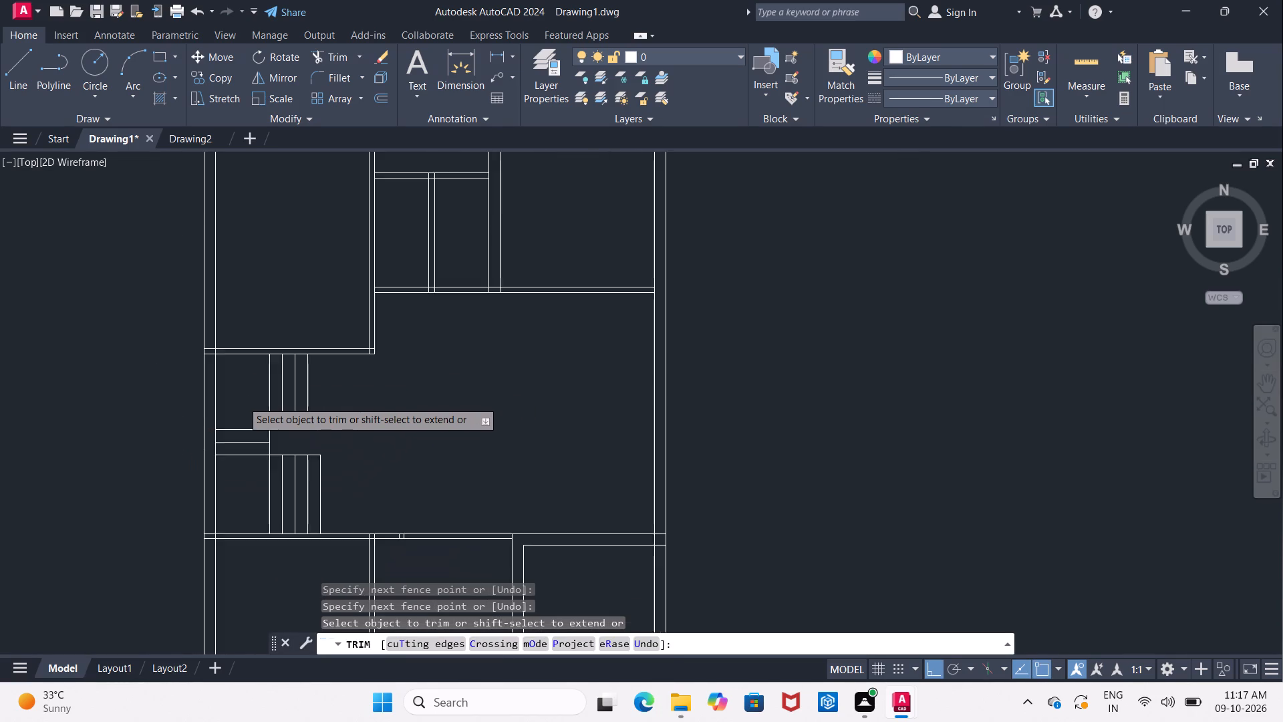
scroll(242, 390, up, 2)
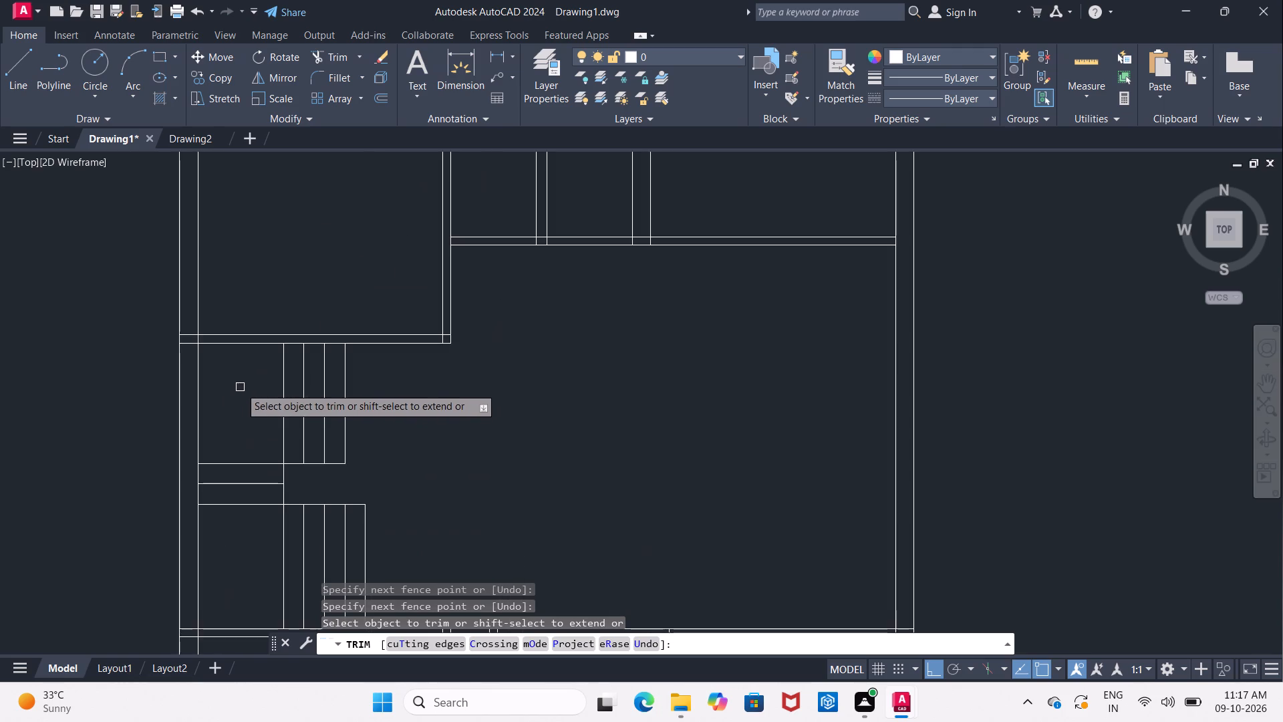
middle_drag(240, 387, 166, 439)
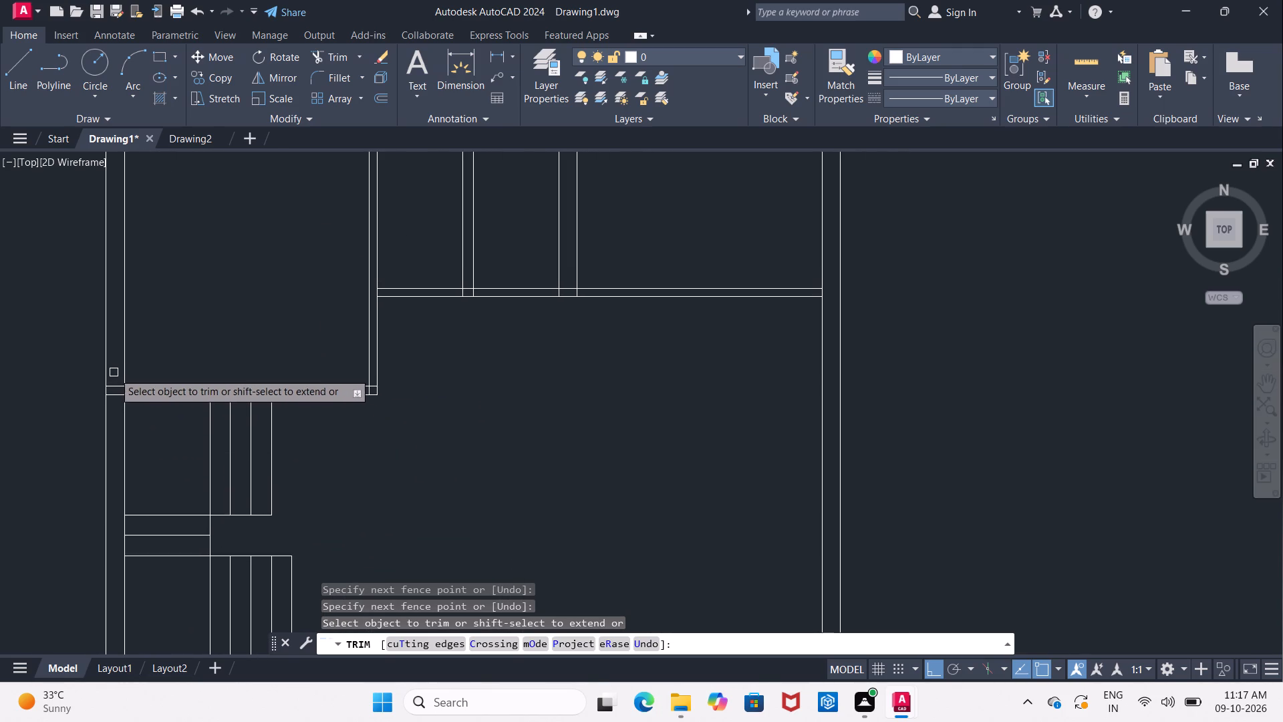
scroll(114, 372, up, 3)
drag(119, 374, 155, 444)
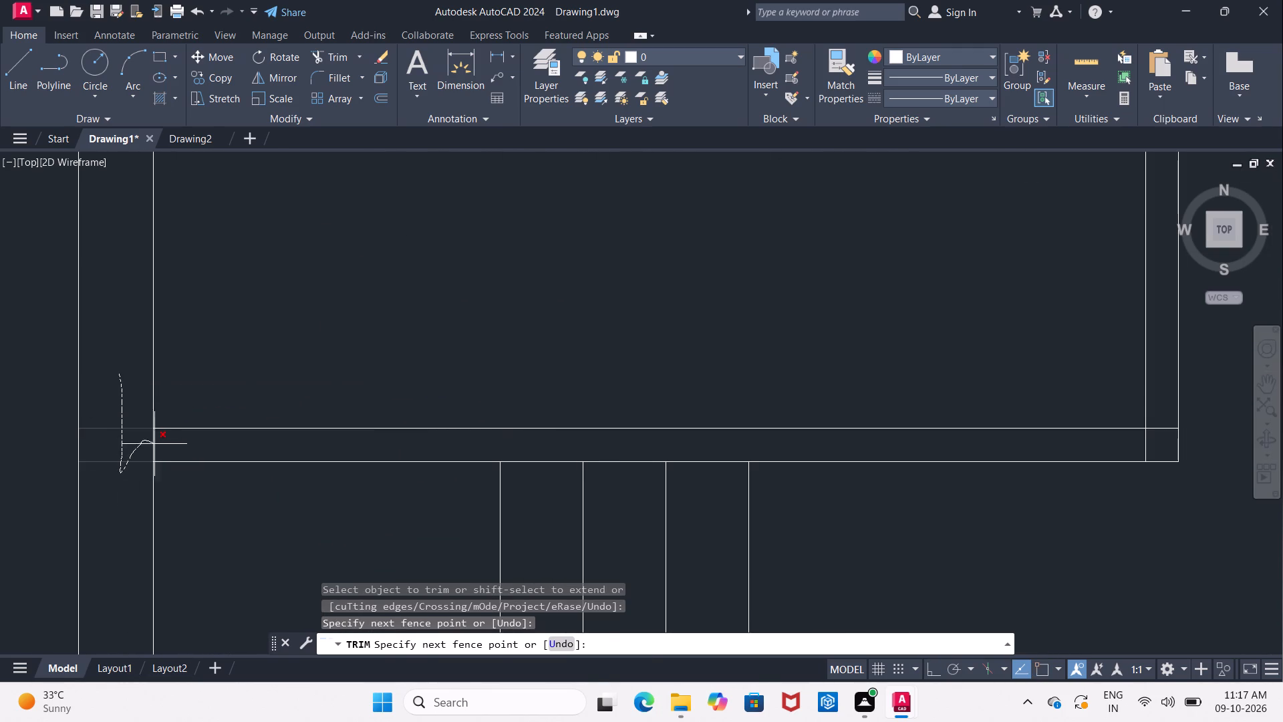
drag(155, 444, 159, 447)
Measure the inner width of the lower-left room with a linear dimension, without placing it.
scroll(153, 443, down, 2)
middle_drag(440, 468, 435, 467)
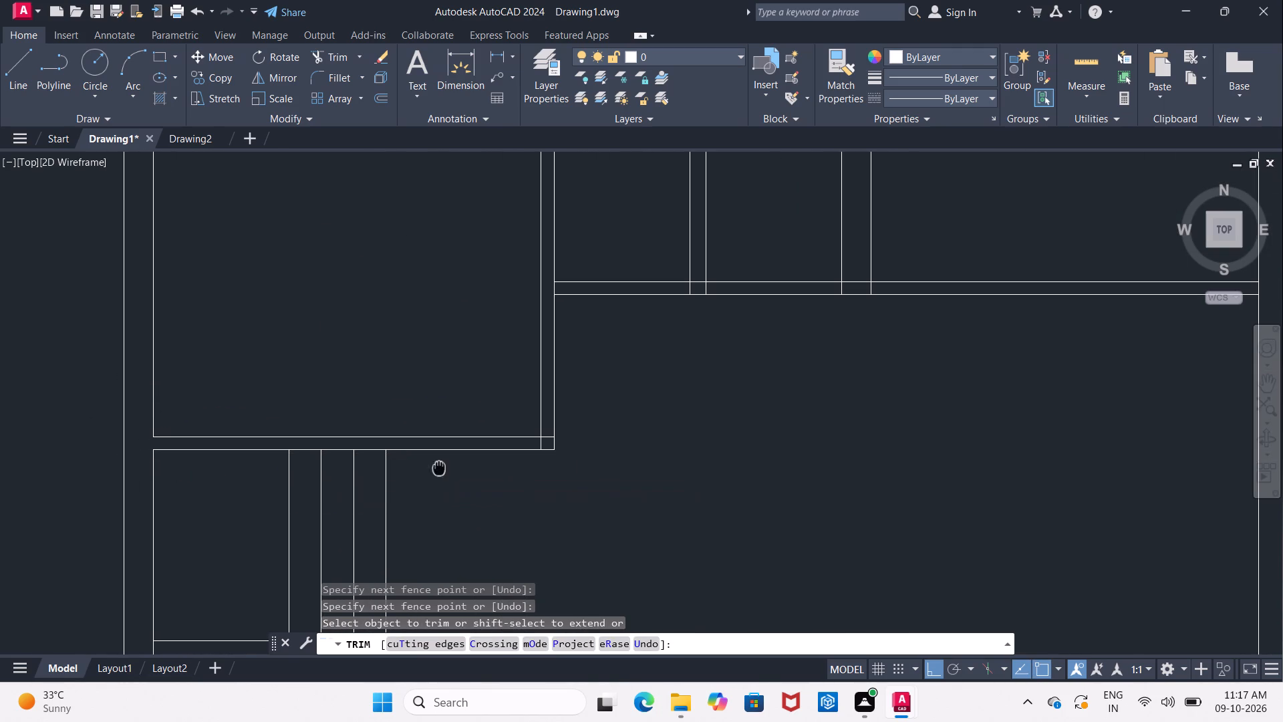
middle_drag(435, 467, 233, 451)
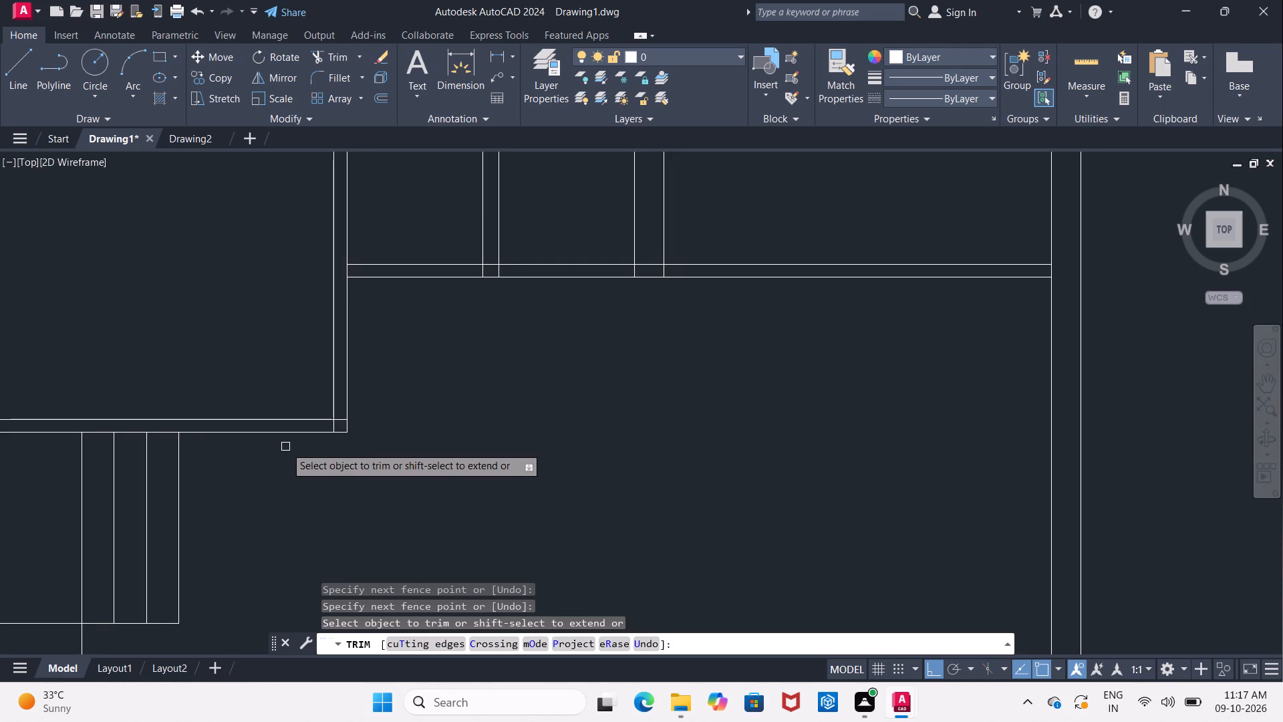
scroll(281, 439, down, 1)
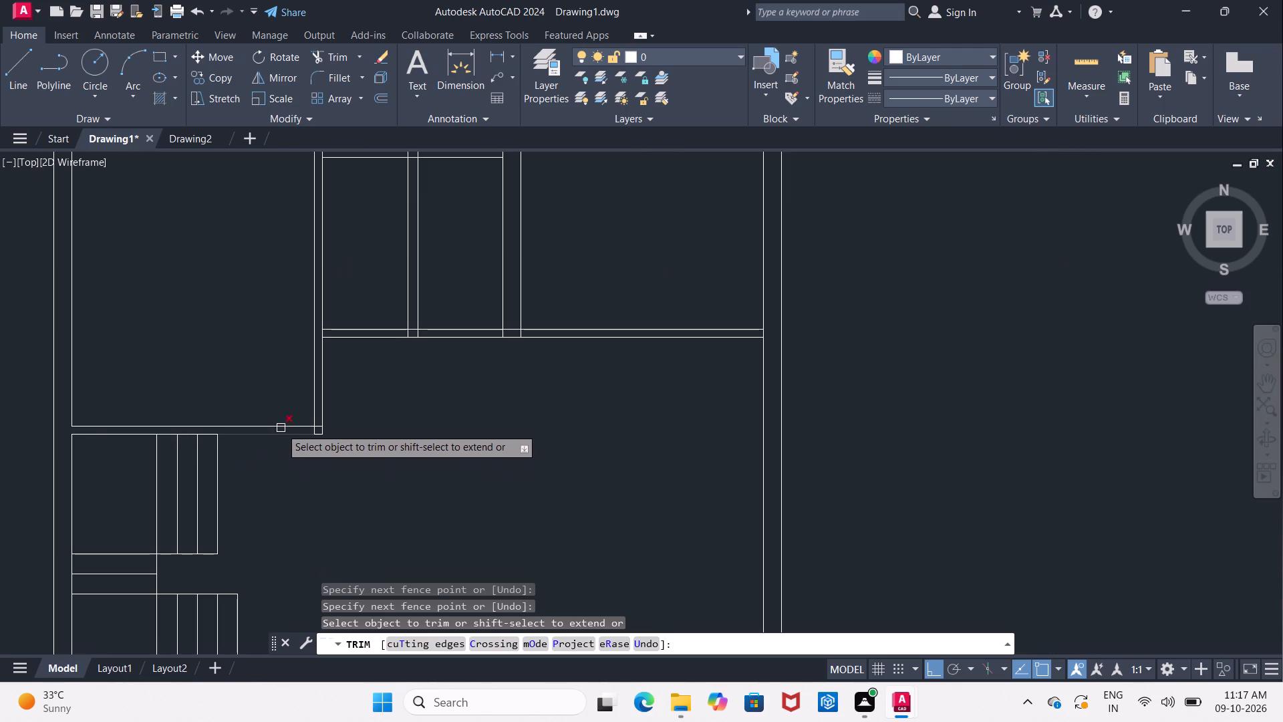
scroll(281, 419, down, 2)
middle_drag(283, 489, 237, 324)
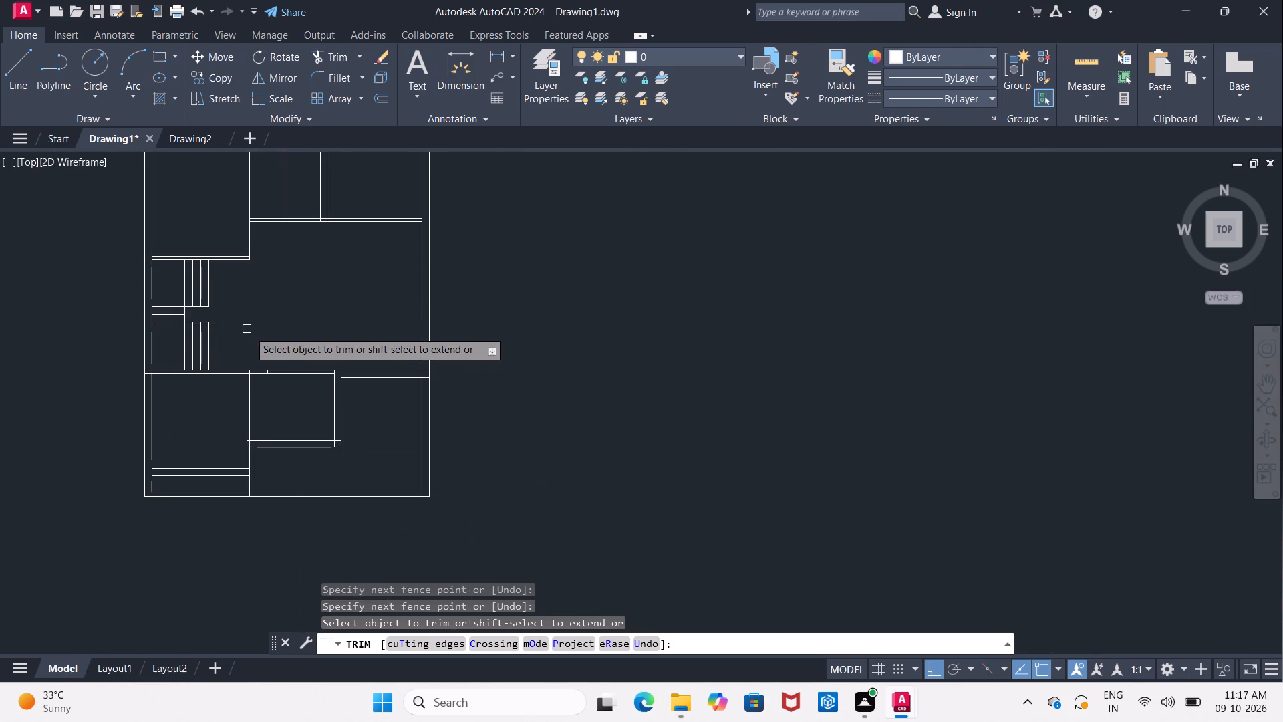
scroll(233, 414, up, 2)
middle_drag(233, 414, 269, 347)
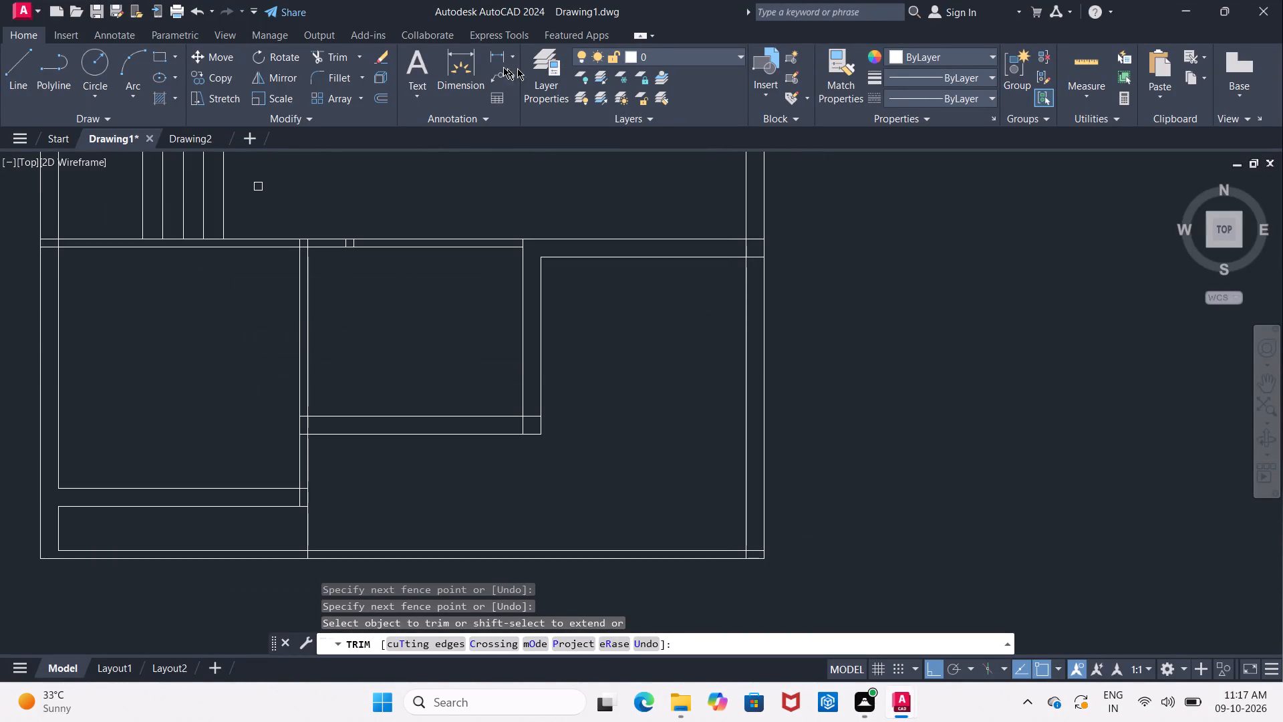
click(491, 64)
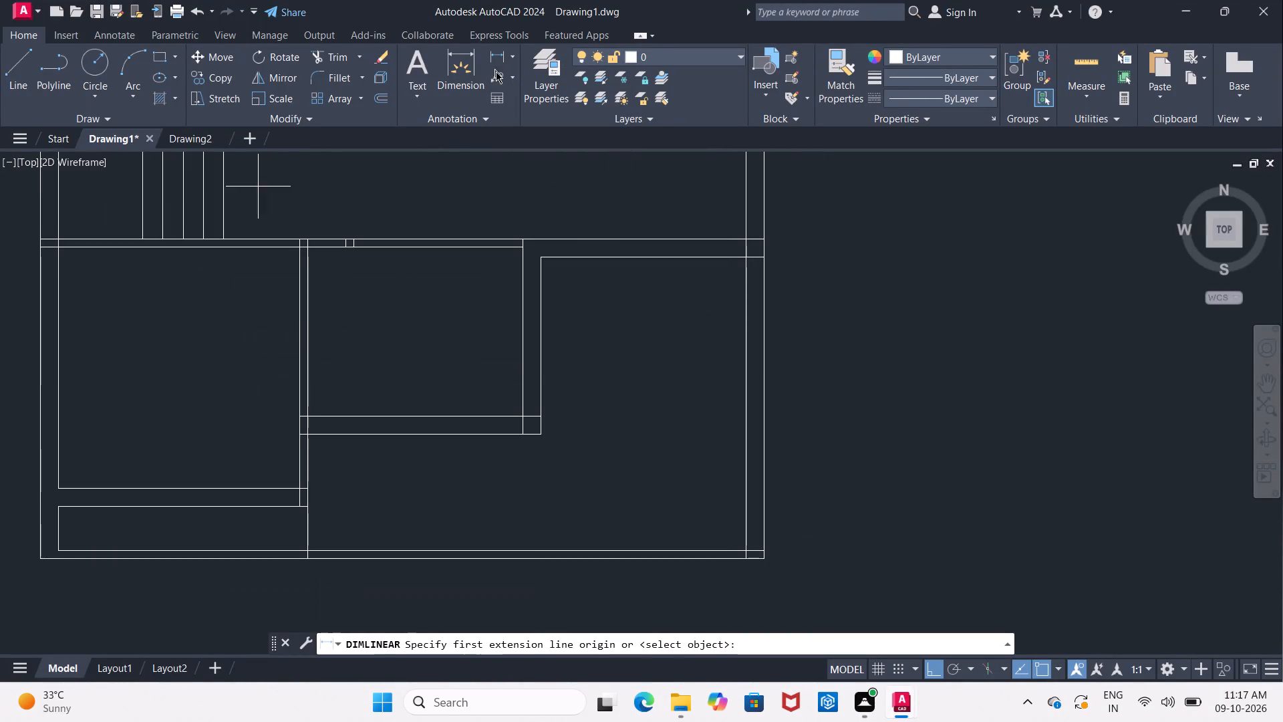
click(55, 487)
click(299, 488)
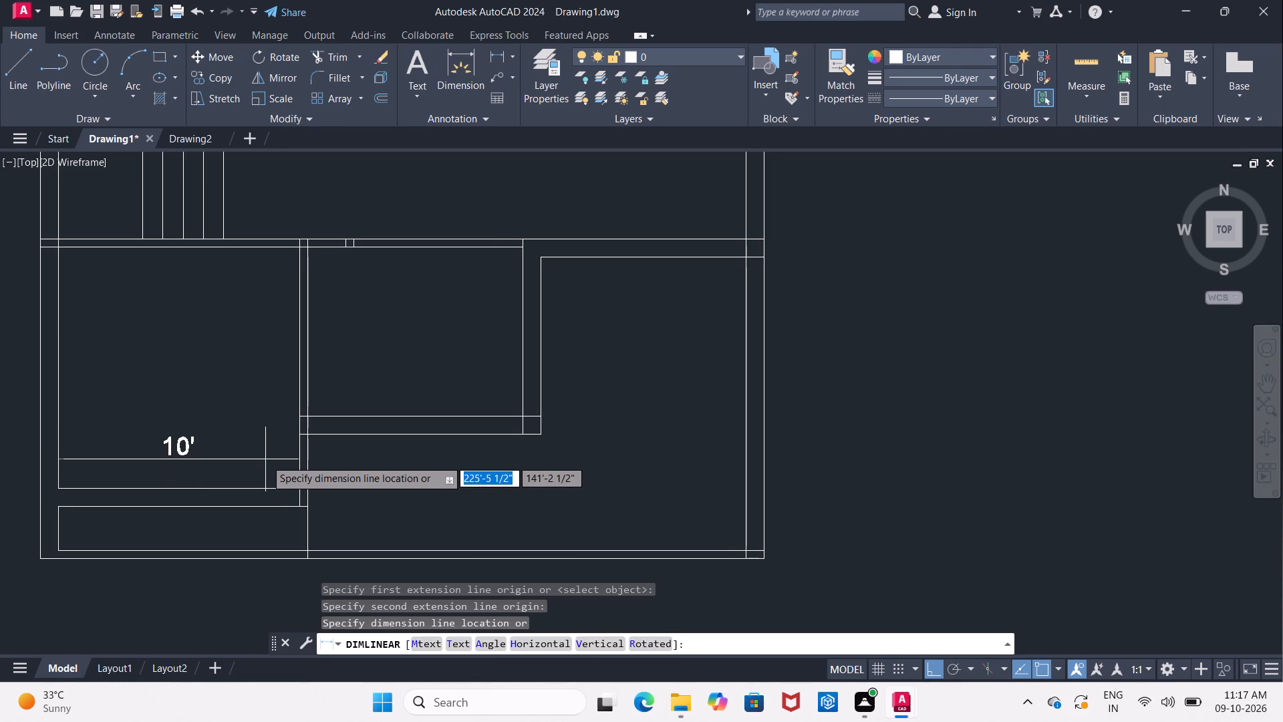
key(Escape)
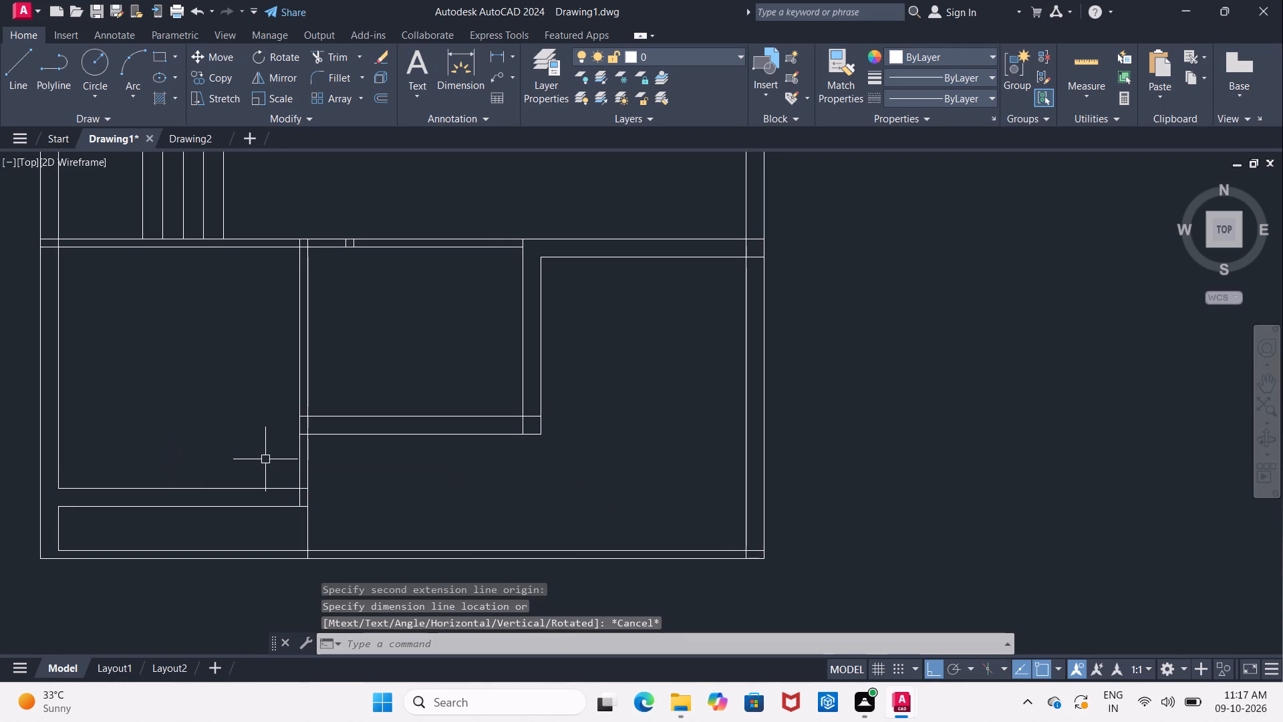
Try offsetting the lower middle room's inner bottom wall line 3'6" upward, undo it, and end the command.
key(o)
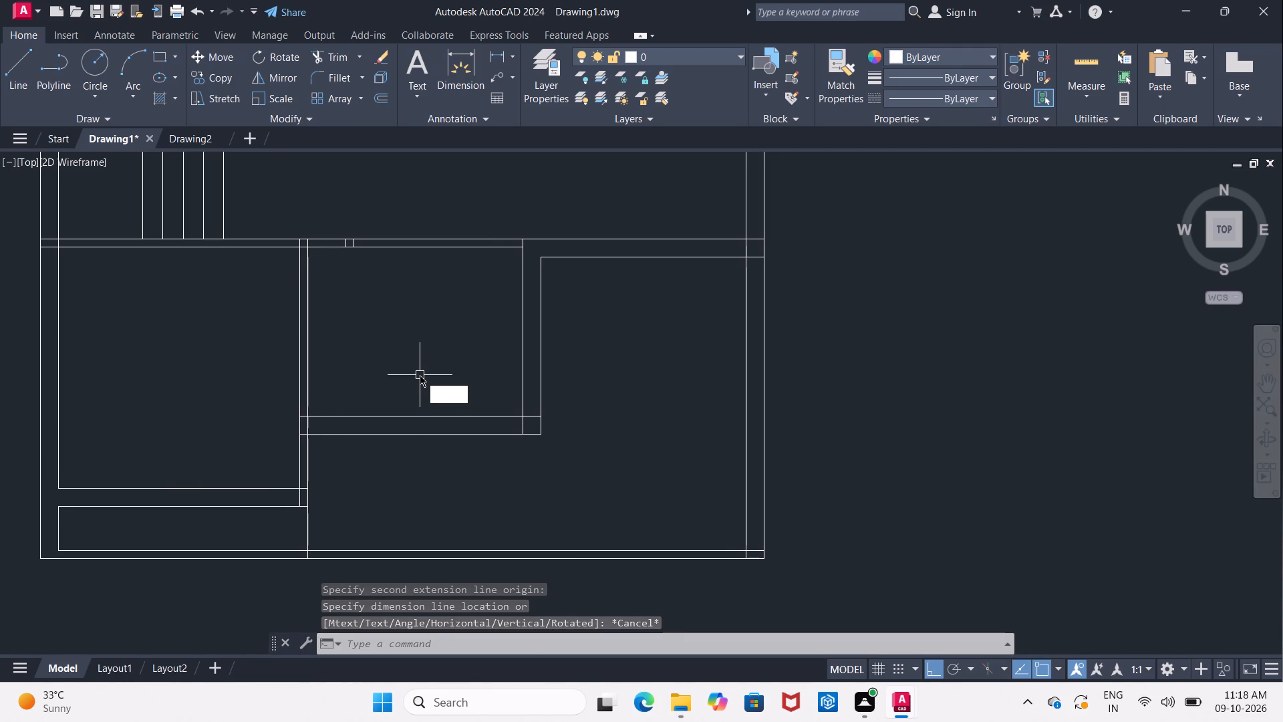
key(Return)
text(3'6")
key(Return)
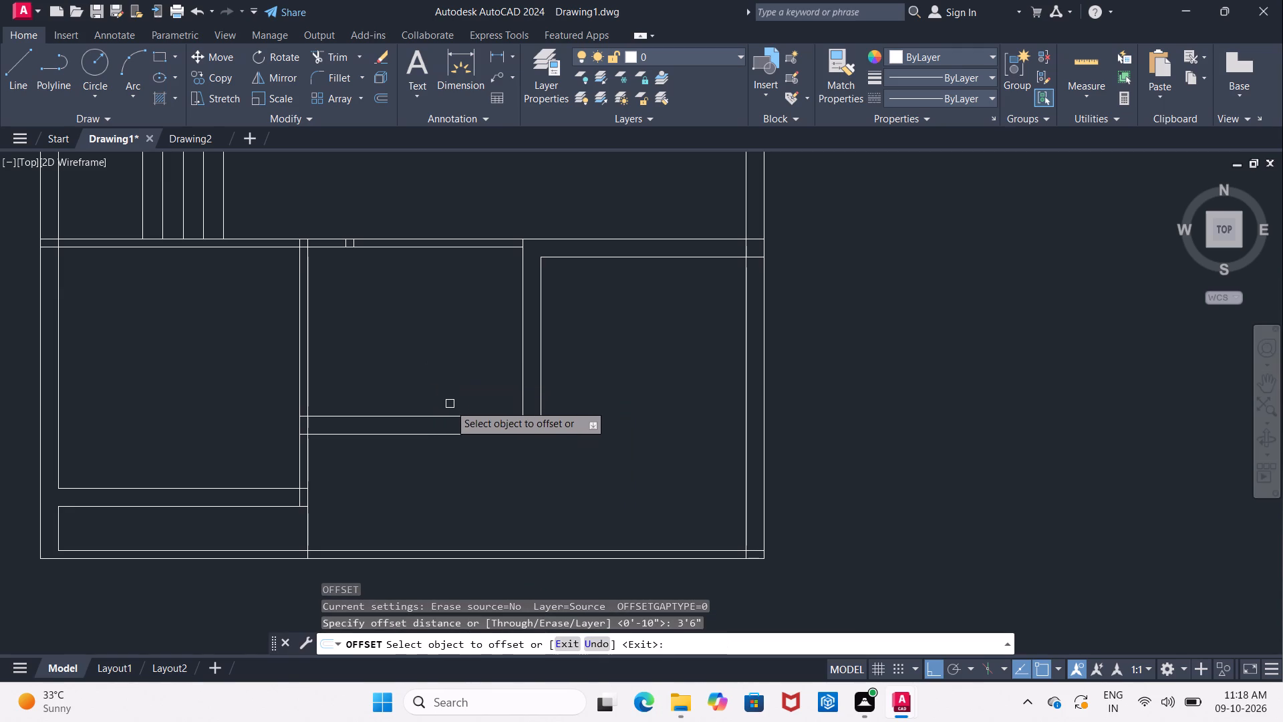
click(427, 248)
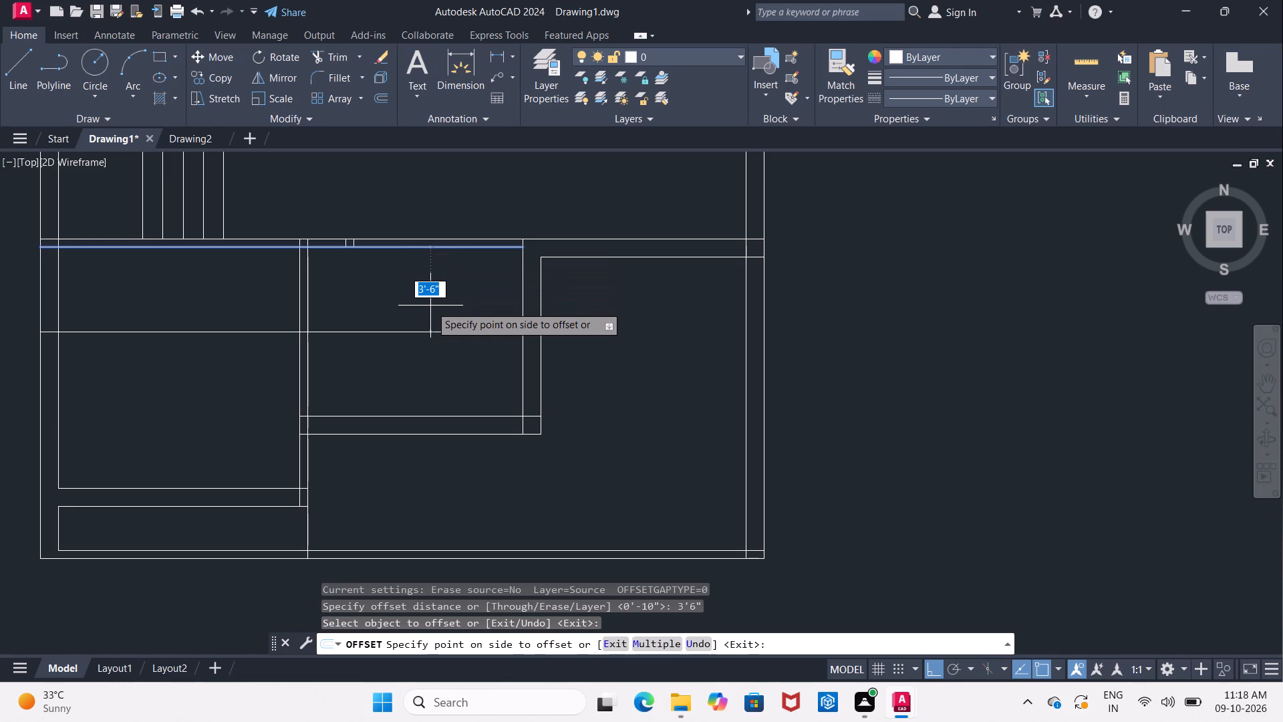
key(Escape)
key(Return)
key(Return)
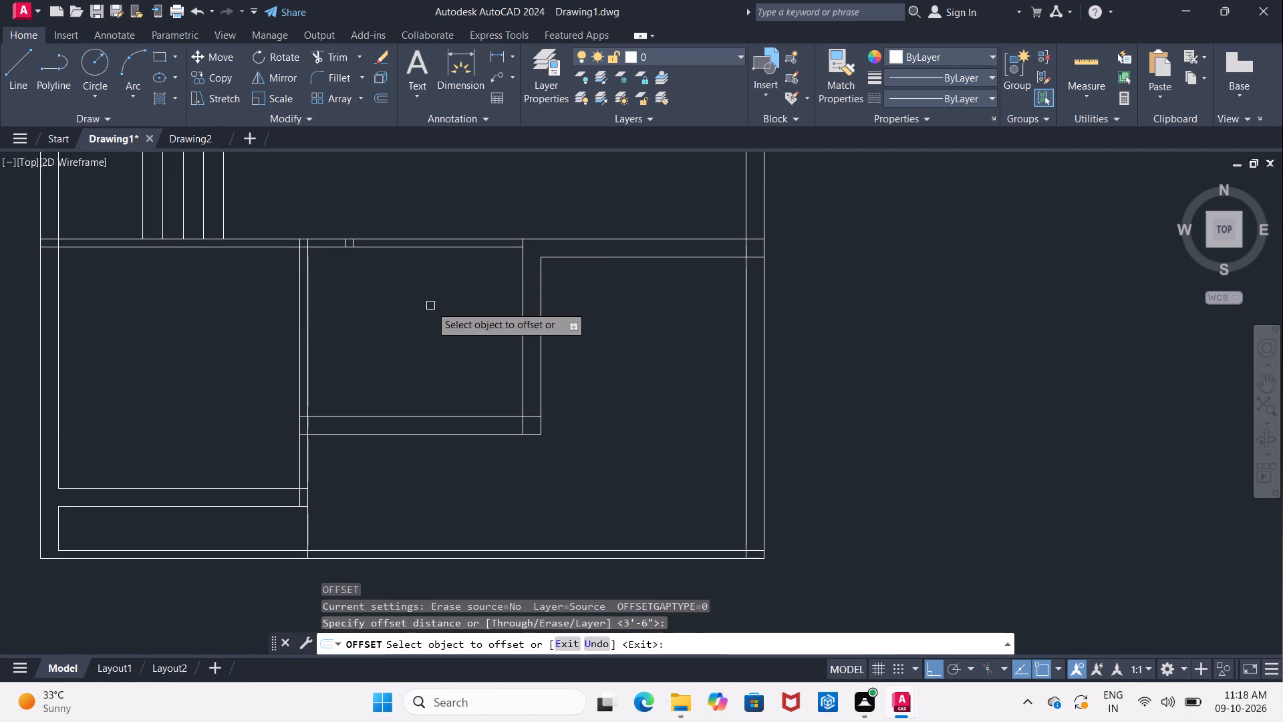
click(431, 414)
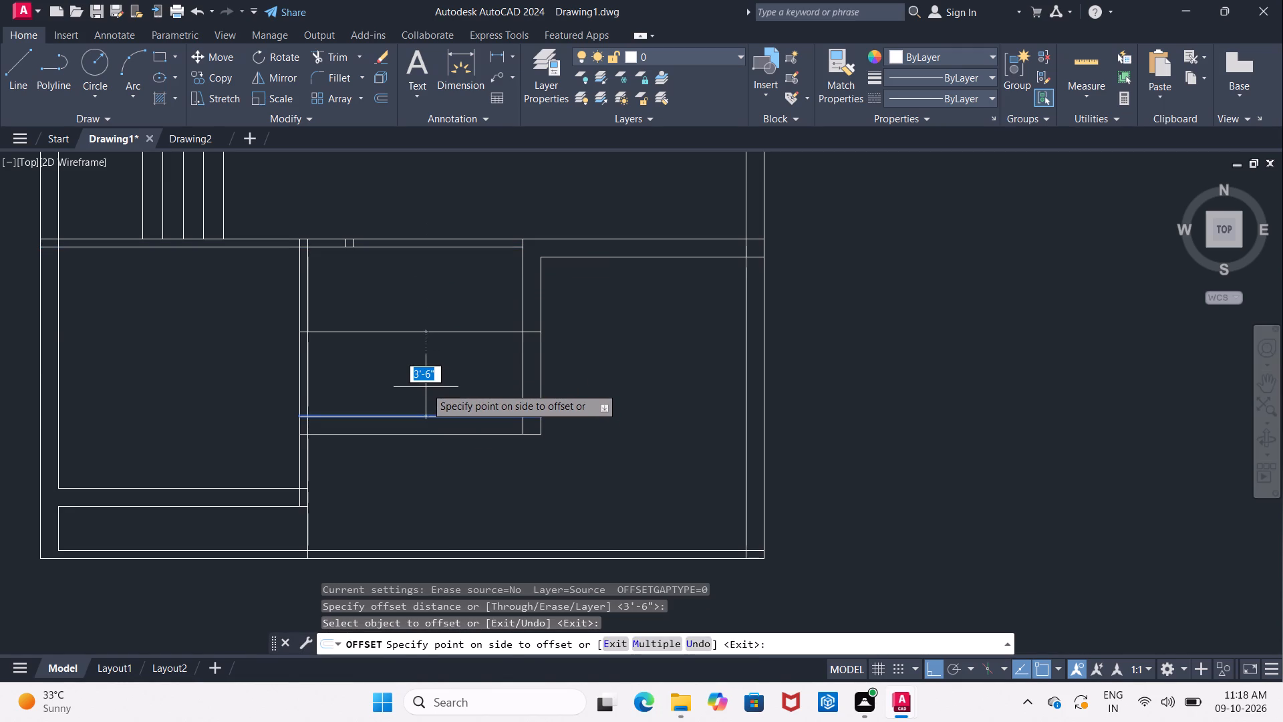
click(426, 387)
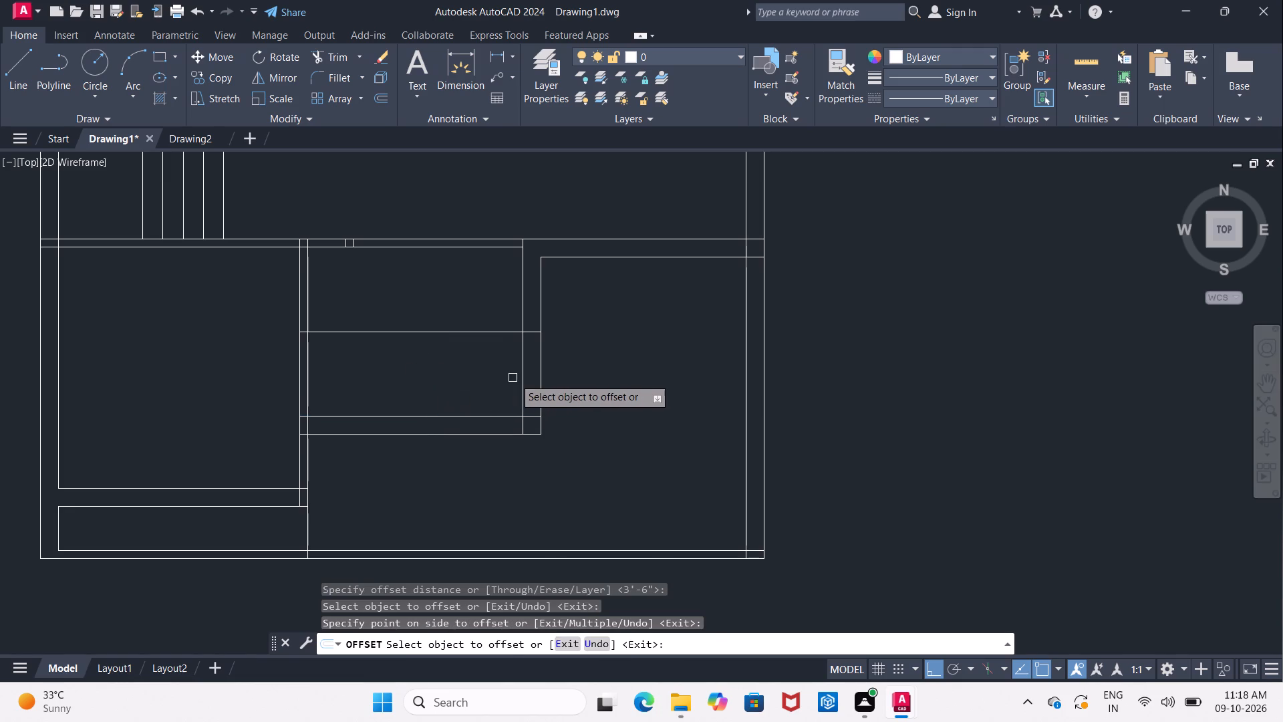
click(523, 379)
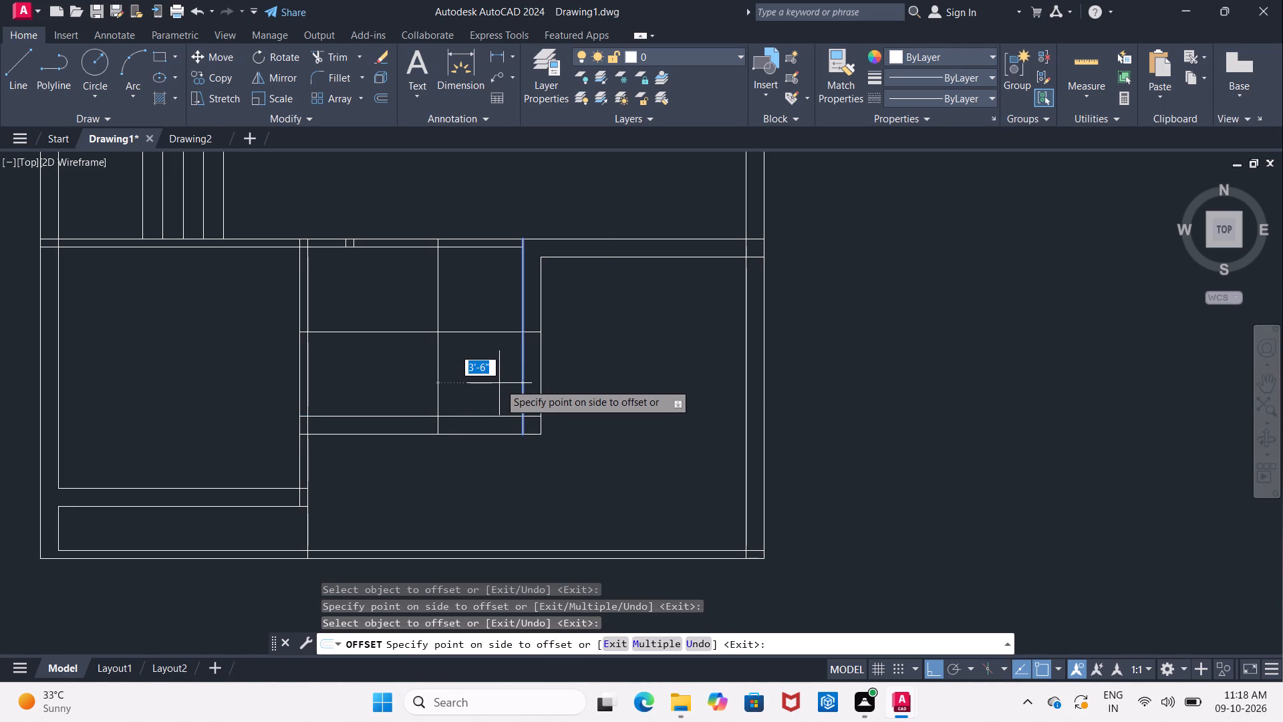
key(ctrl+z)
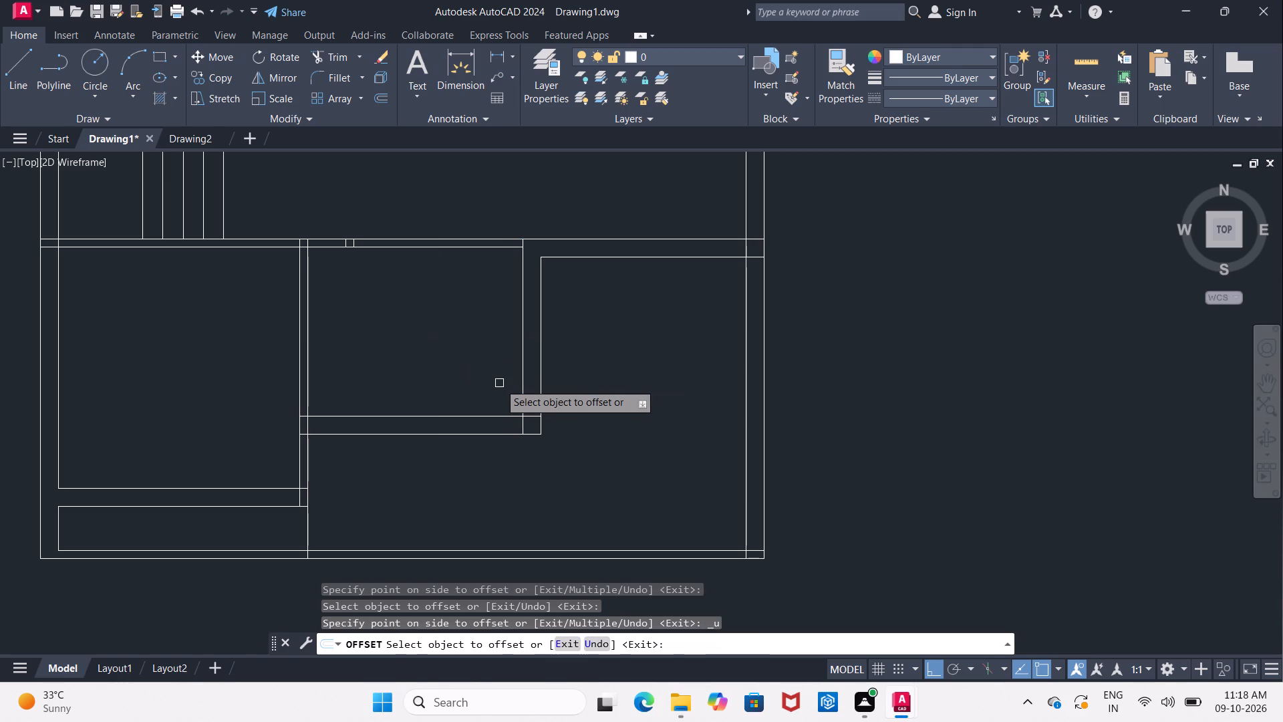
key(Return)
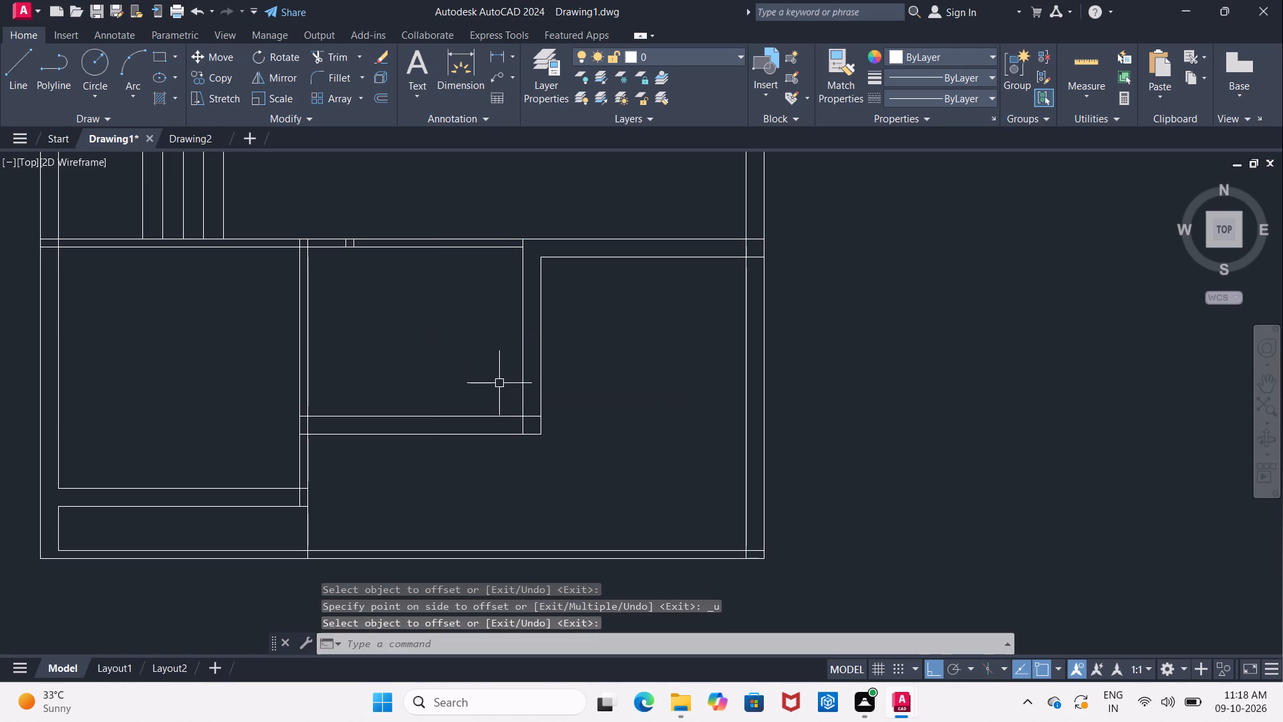
Offset the lower middle room's outer bottom wall line 3'6" upward and its outer right wall line 3'6" to the left.
key(Return)
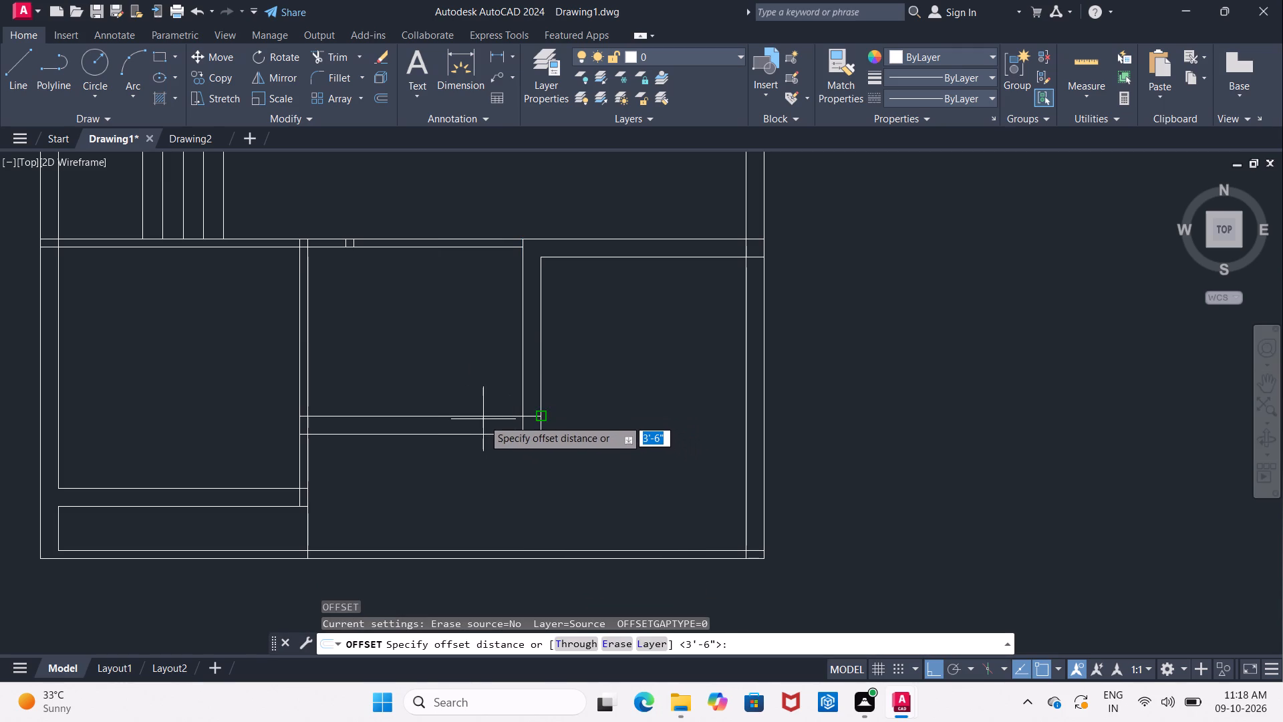
key(Return)
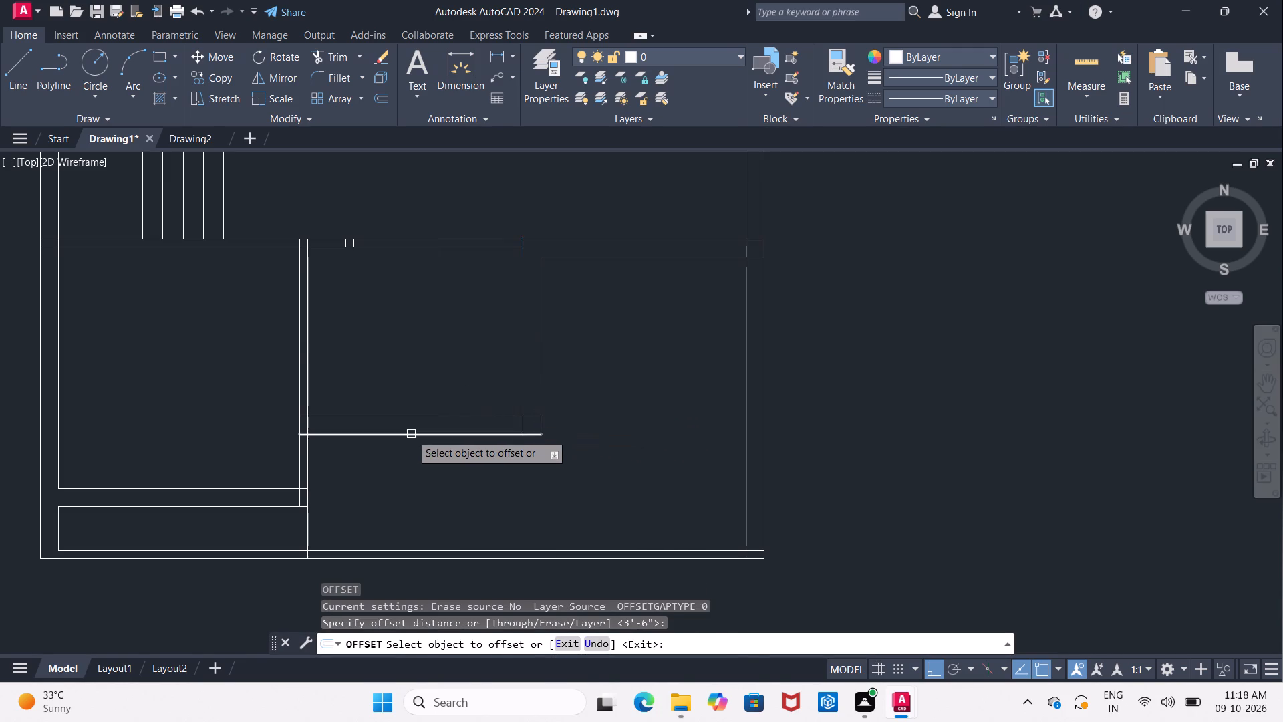
click(411, 434)
click(400, 370)
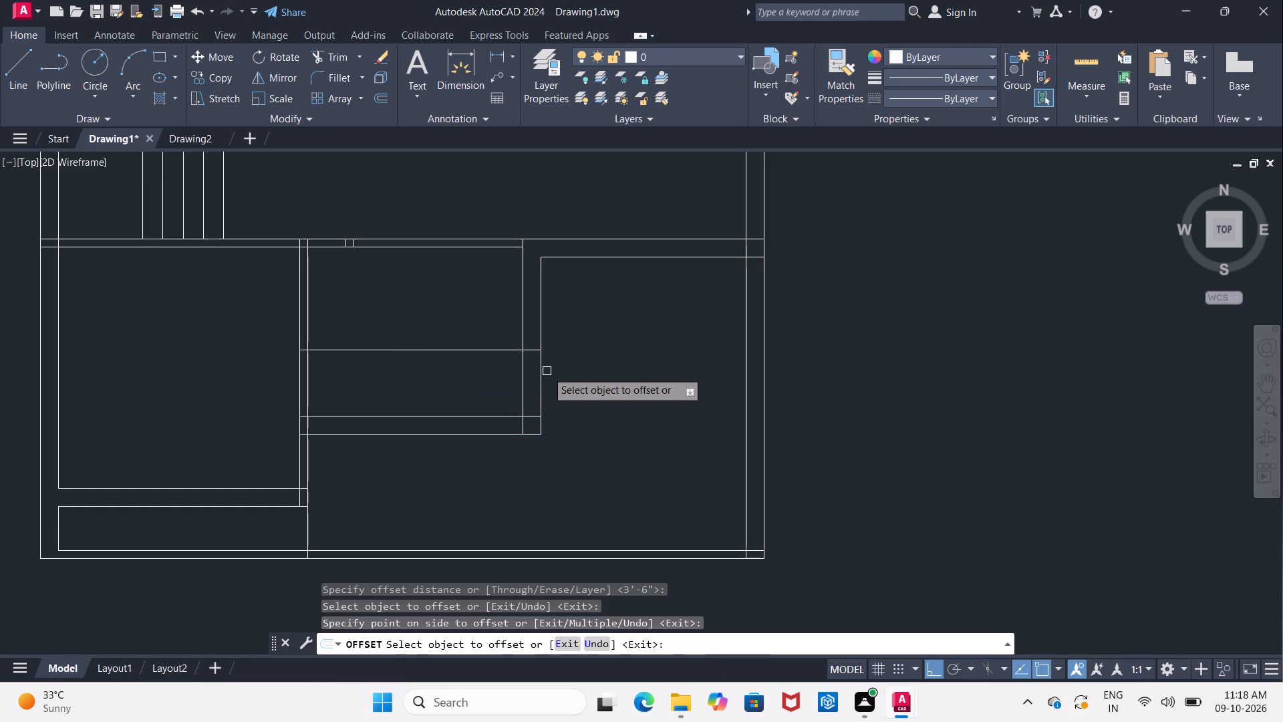
click(539, 378)
click(480, 390)
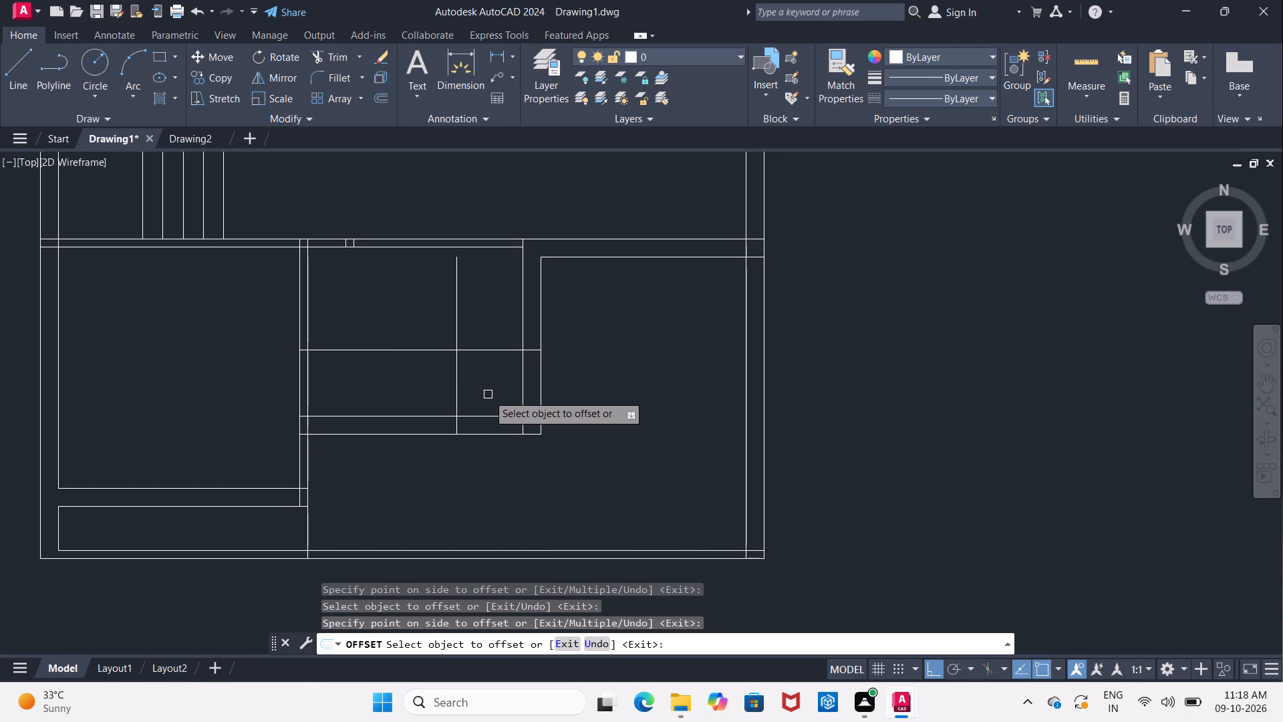
key(Escape)
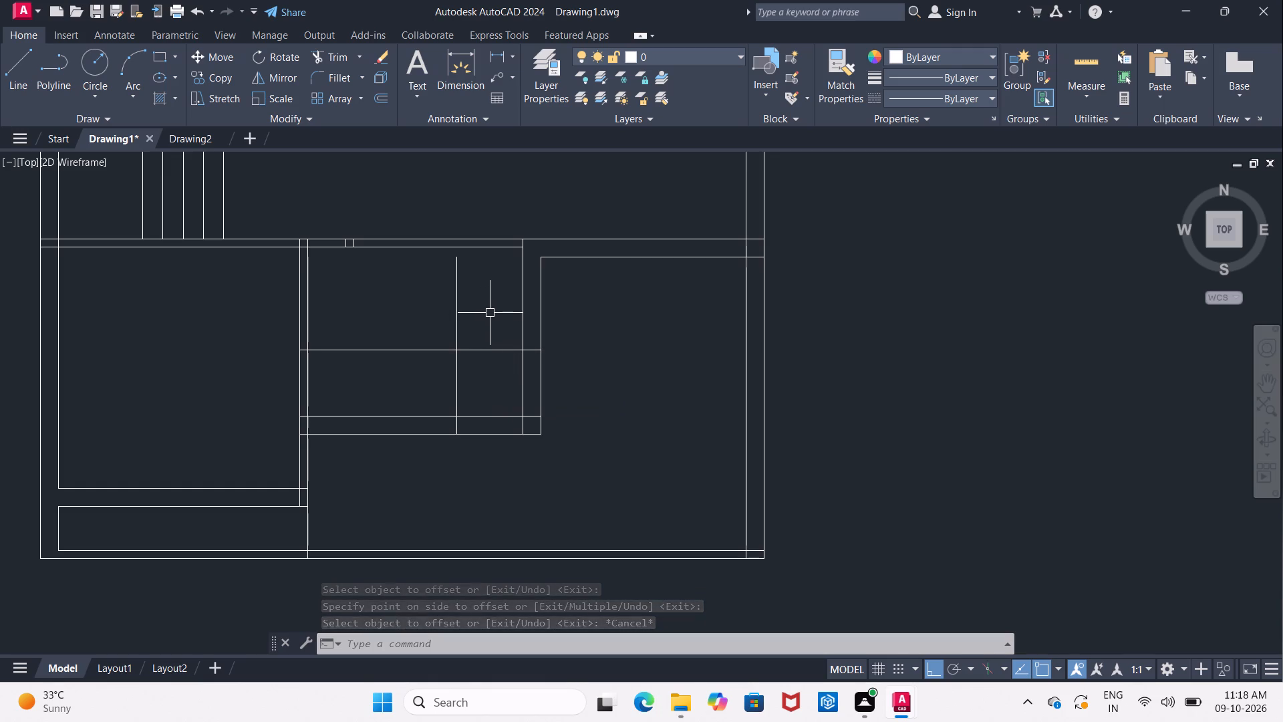
key(Escape)
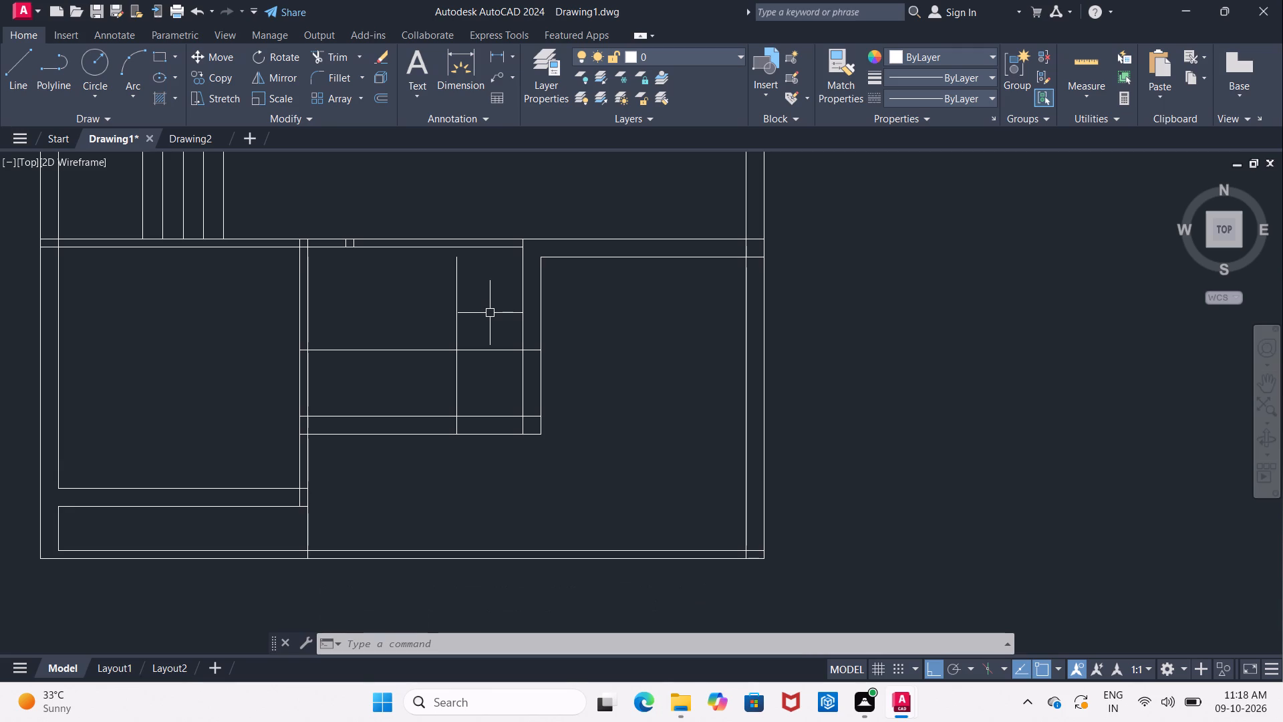
key(Escape)
Trim the offset horizontal line between the offset vertical line and the inner right wall, and the vertical line's end inside the bottom wall.
text(tr)
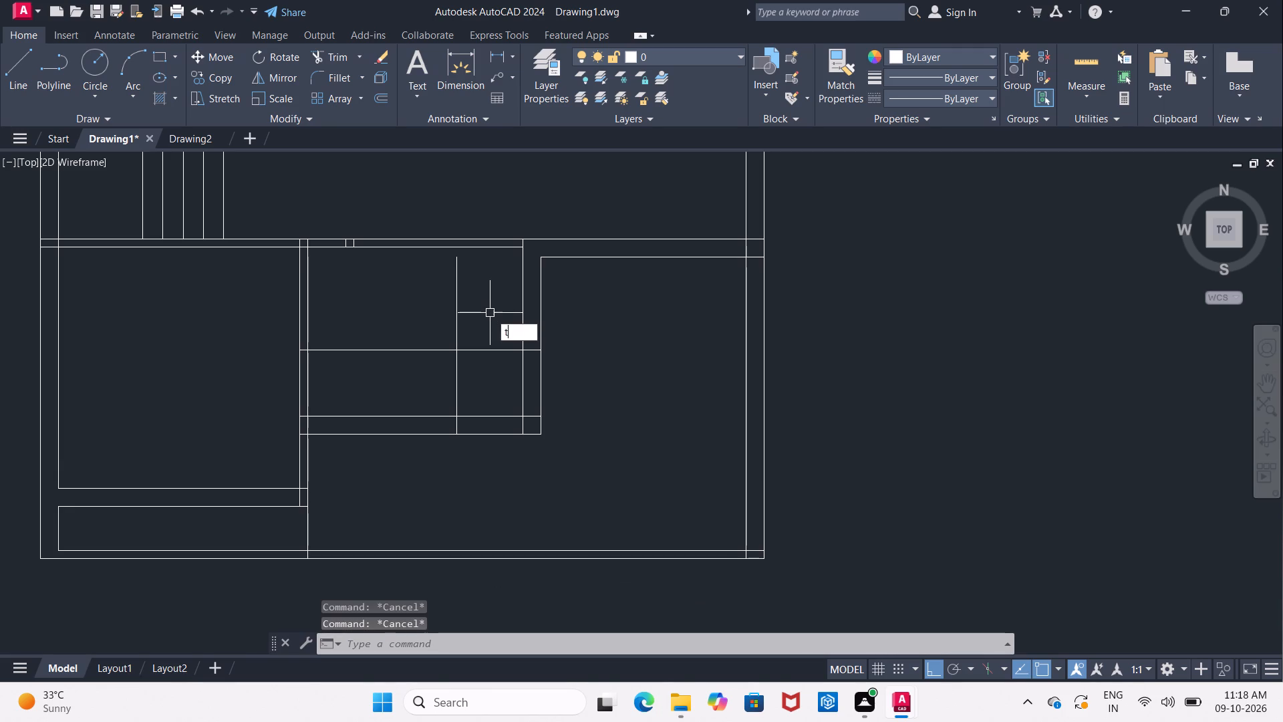
key(Return)
key(Return)
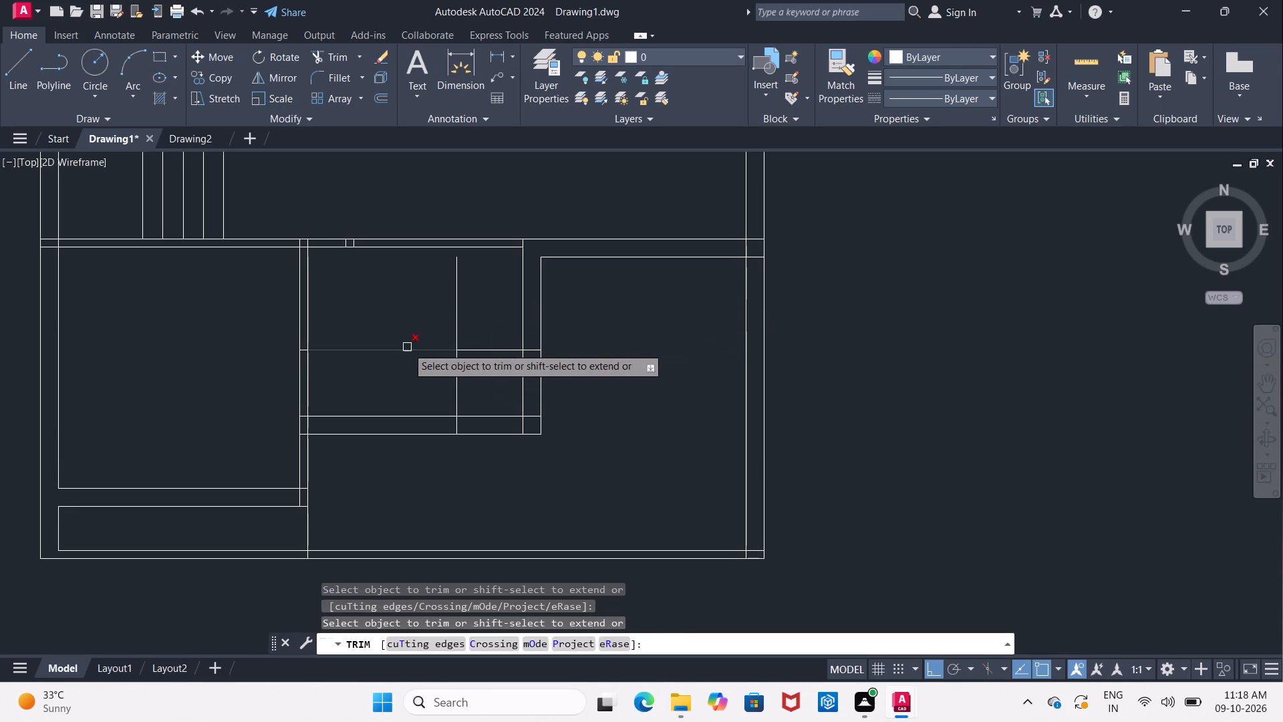
click(407, 347)
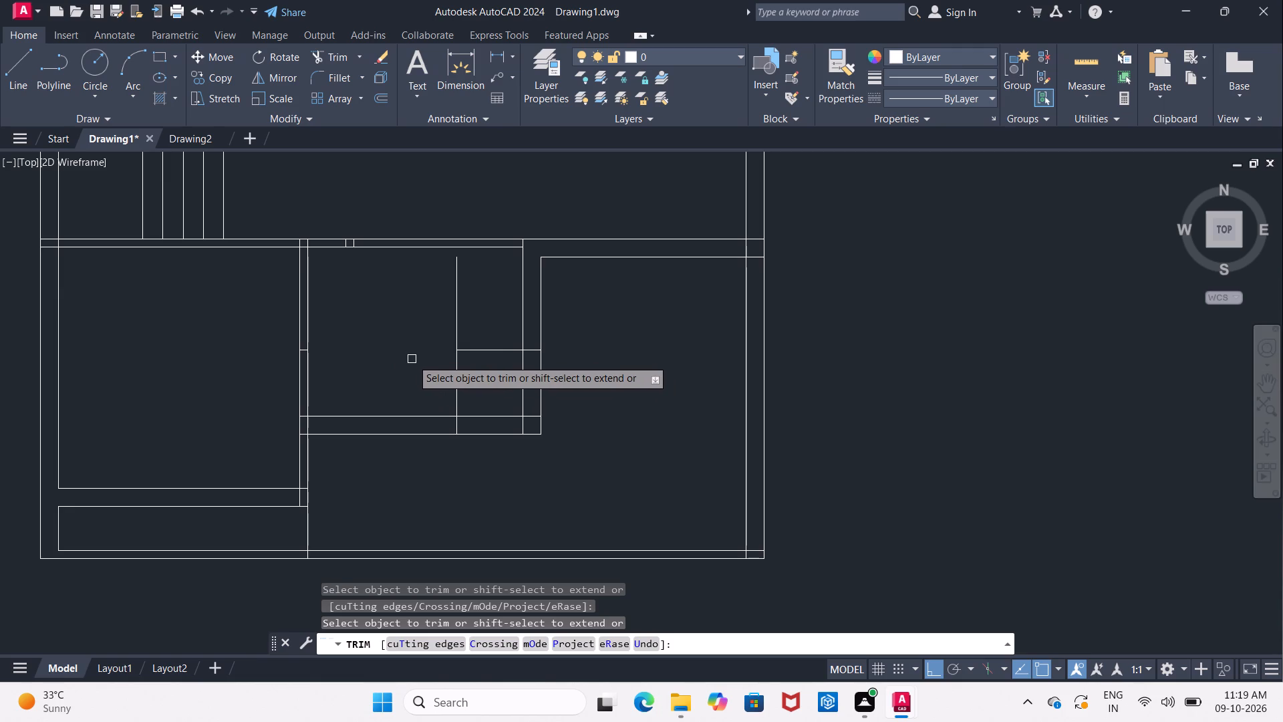
key(ctrl+z)
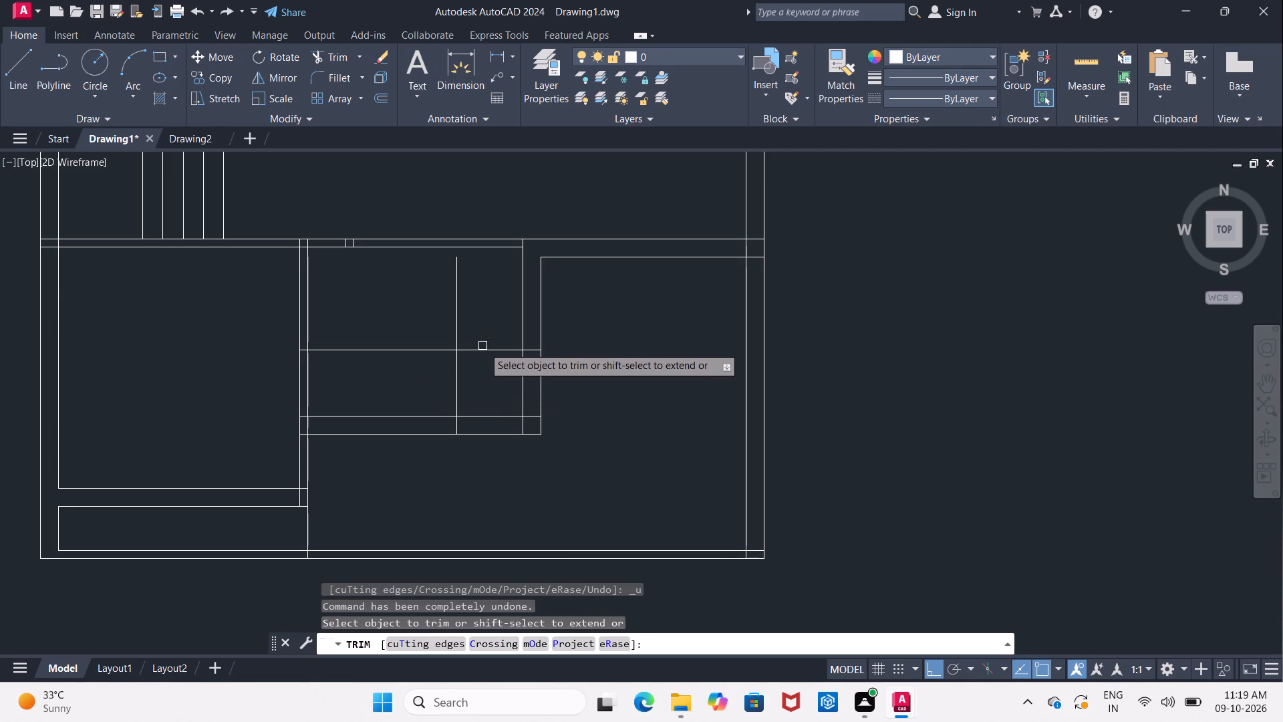
click(486, 350)
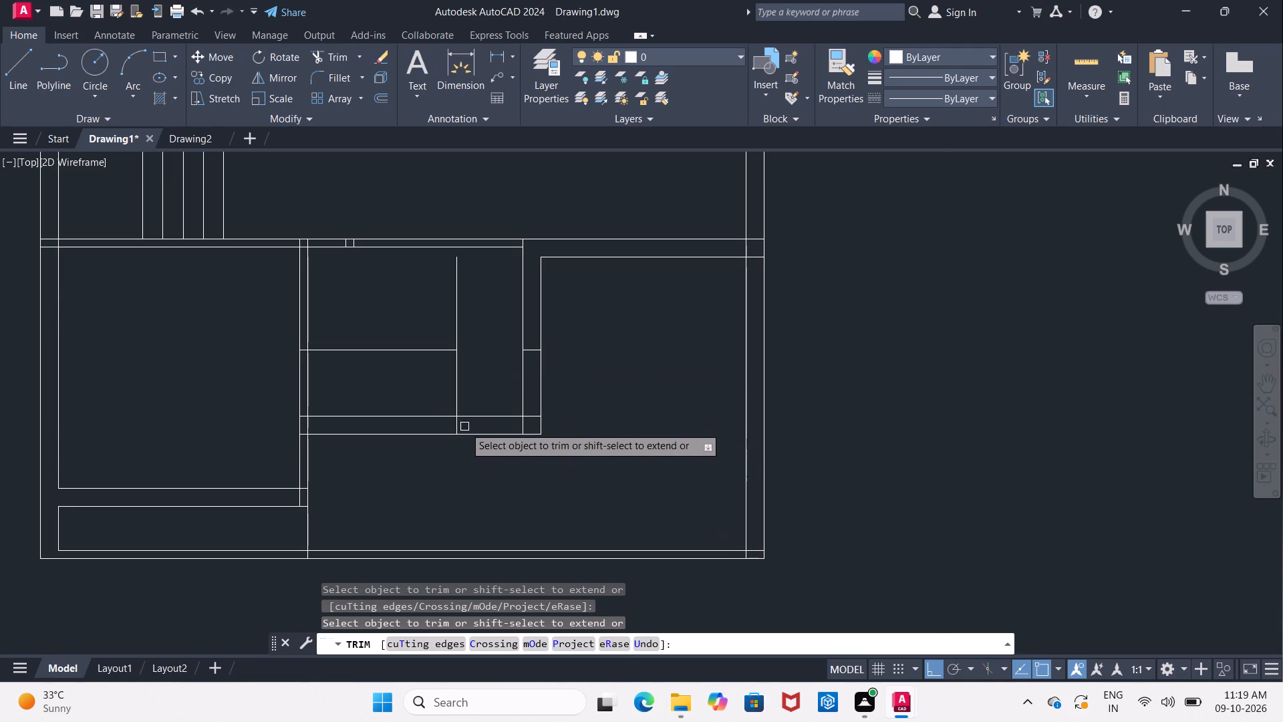
scroll(464, 426, up, 2)
click(446, 427)
scroll(444, 427, down, 1)
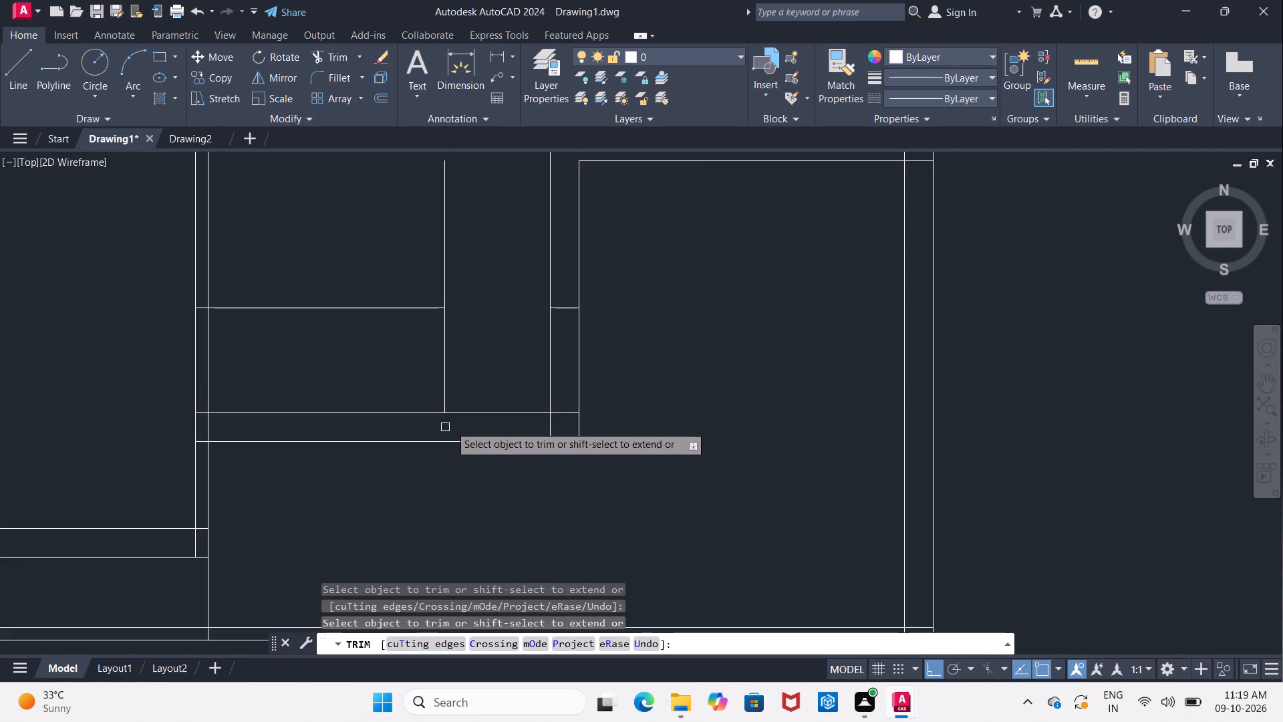
Trim the ends of the offset horizontal line and the inner bottom wall line inside the lower middle room's left partition wall.
scroll(222, 268, up, 2)
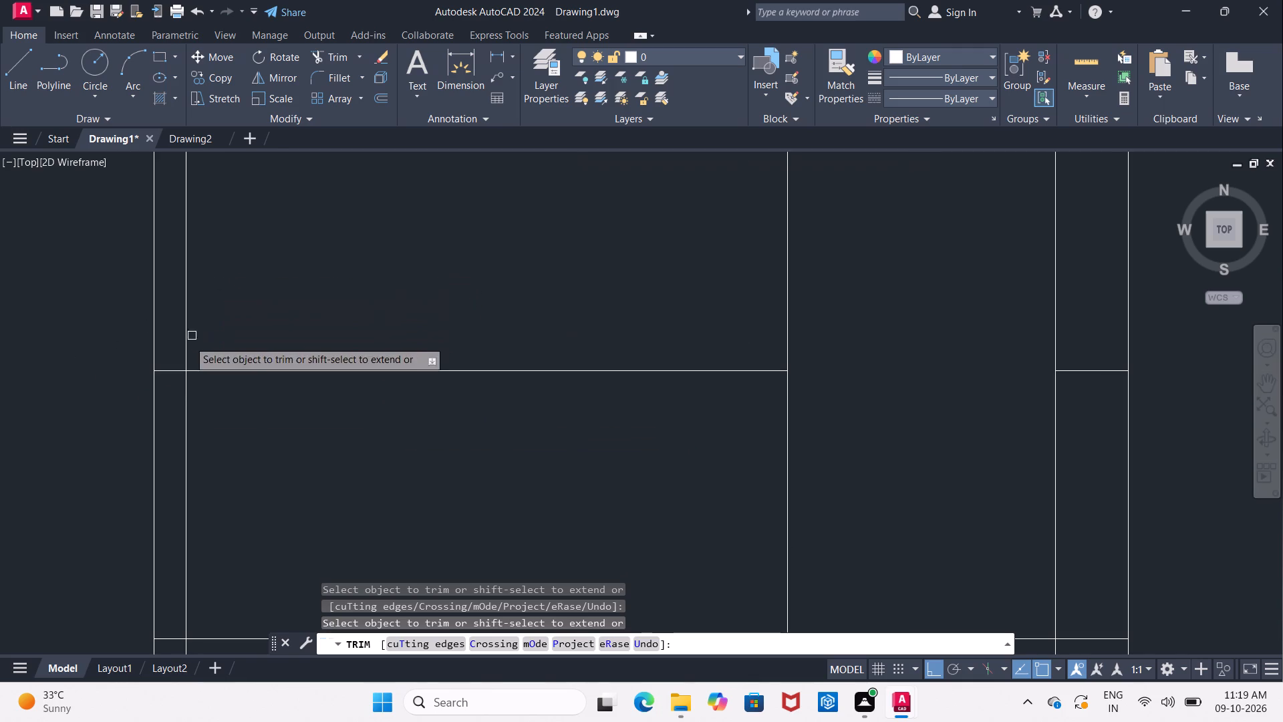
click(174, 373)
scroll(174, 373, down, 3)
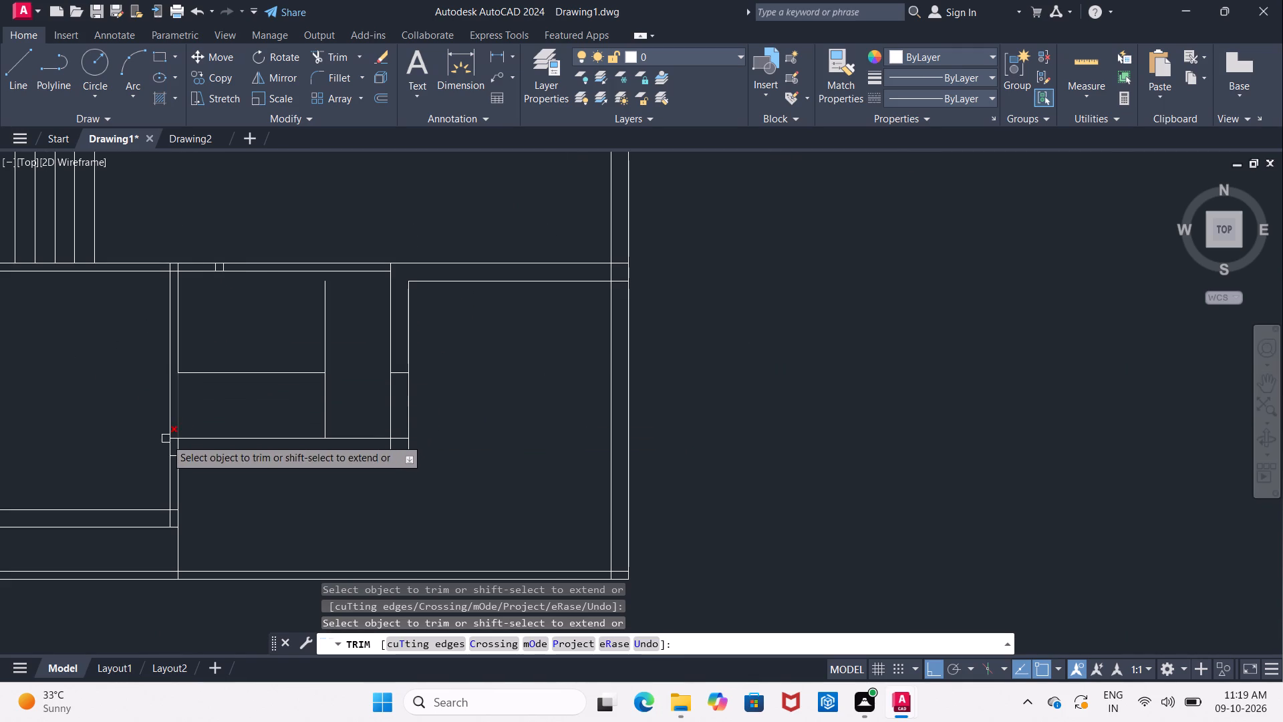
scroll(176, 444, up, 4)
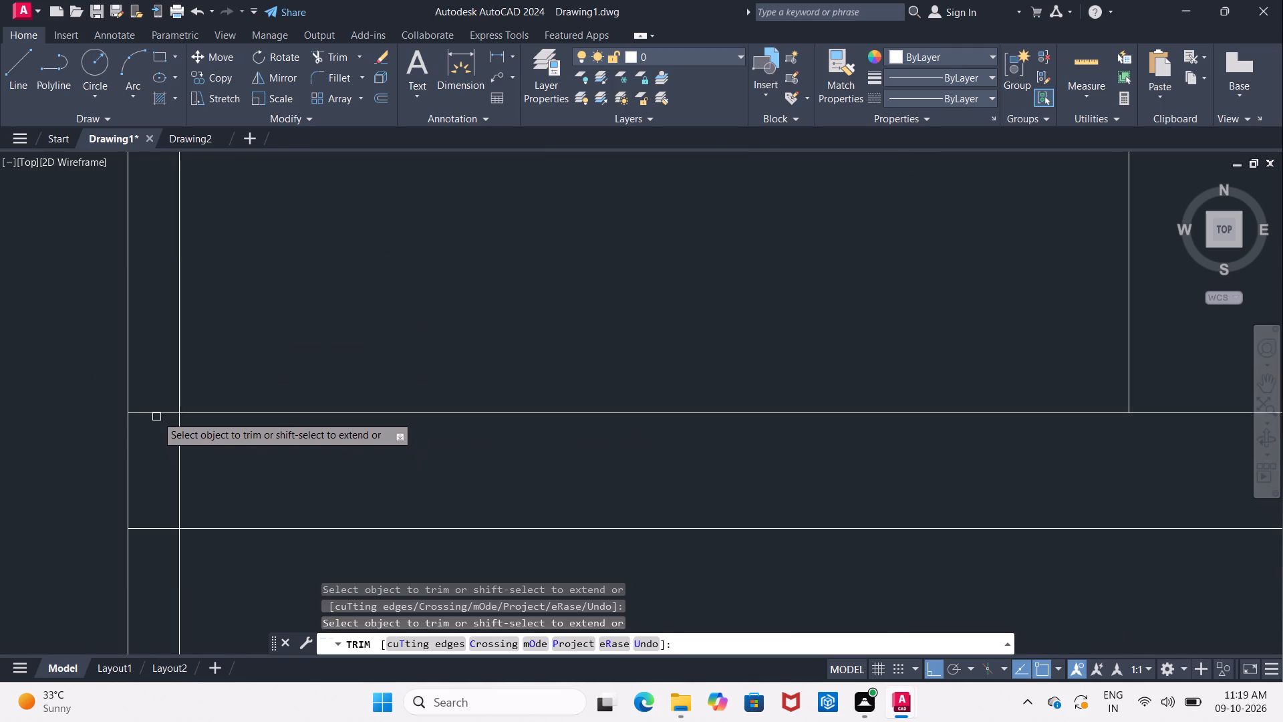
click(156, 413)
scroll(156, 413, down, 2)
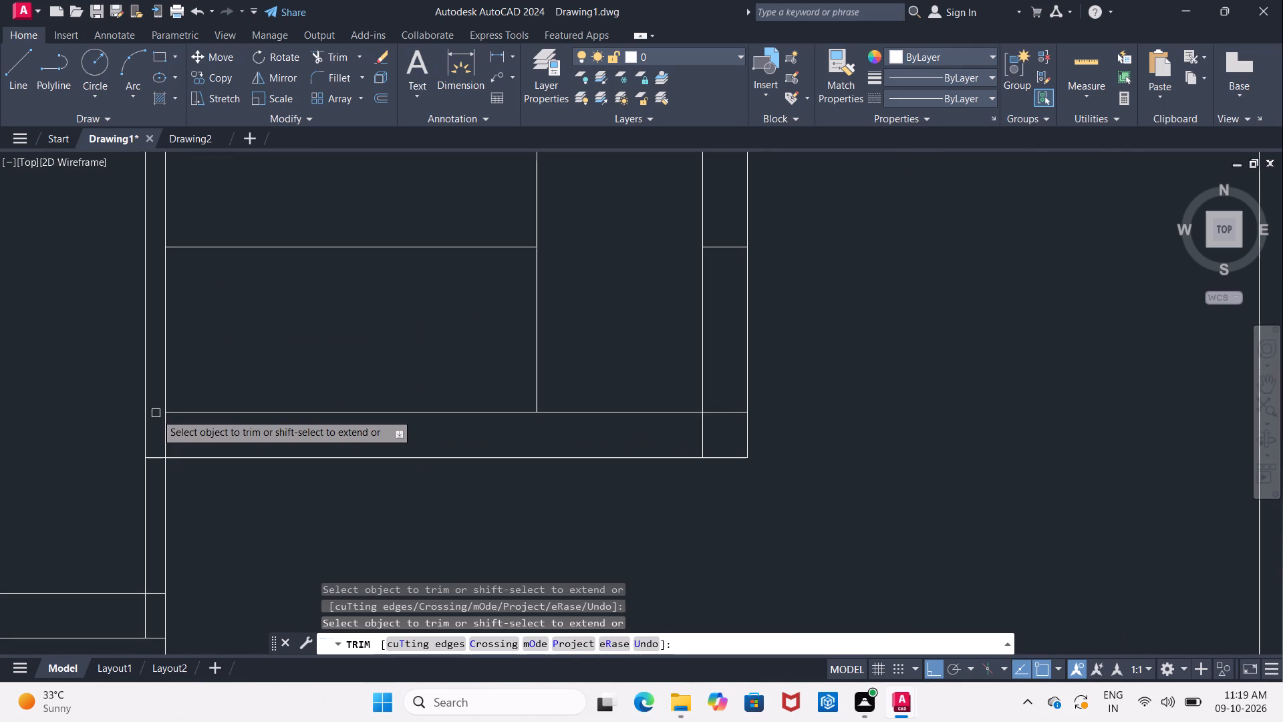
scroll(156, 413, down, 2)
middle_drag(219, 391, 164, 400)
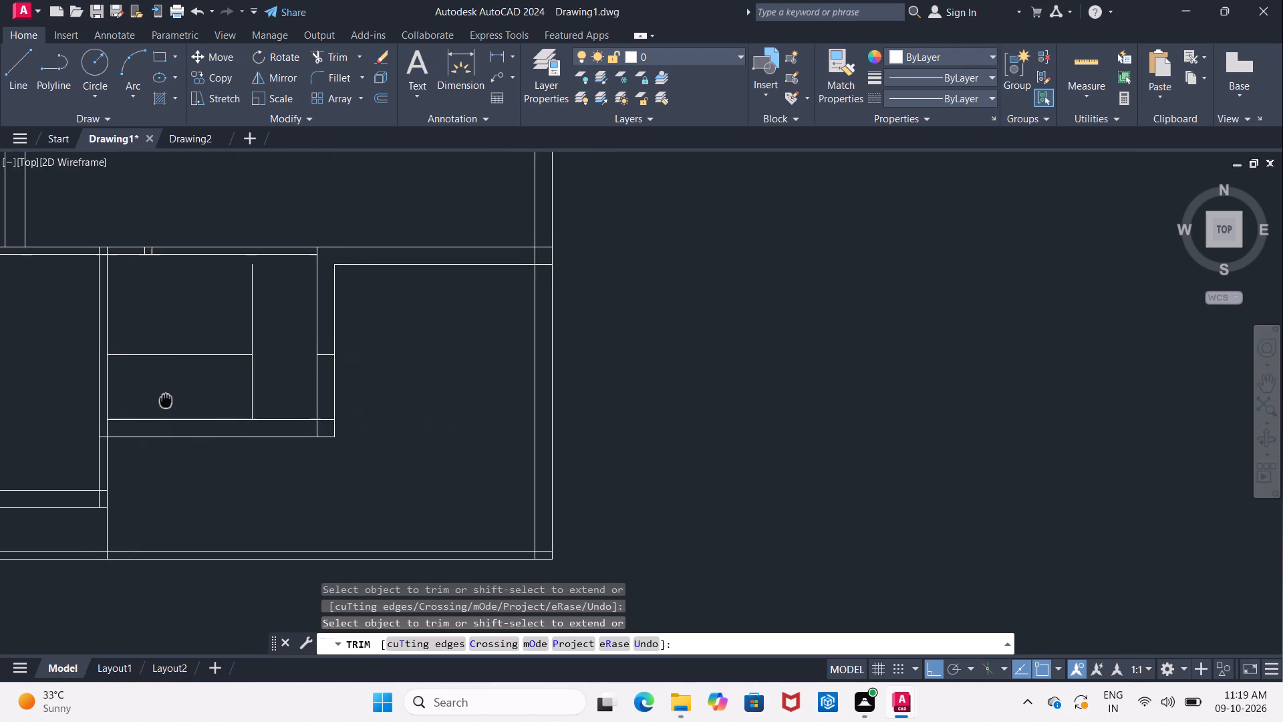
middle_drag(164, 400, 140, 402)
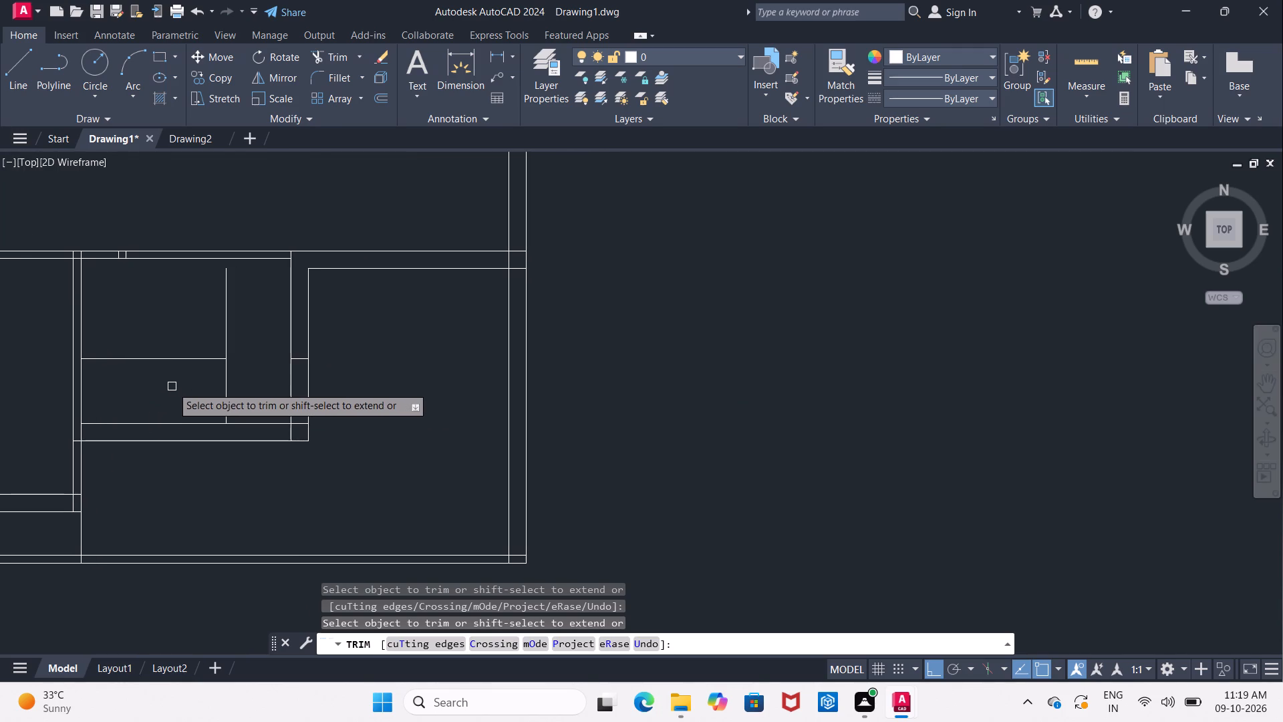
middle_drag(174, 384, 132, 391)
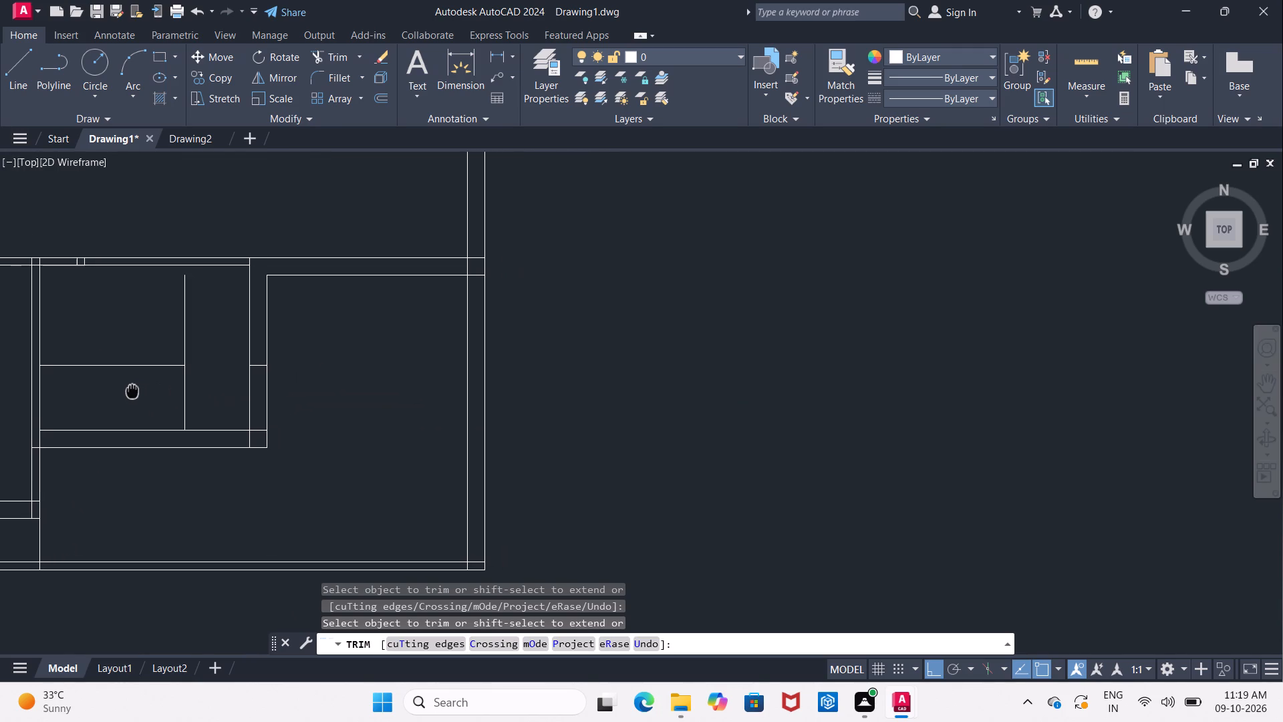
middle_drag(132, 391, 128, 387)
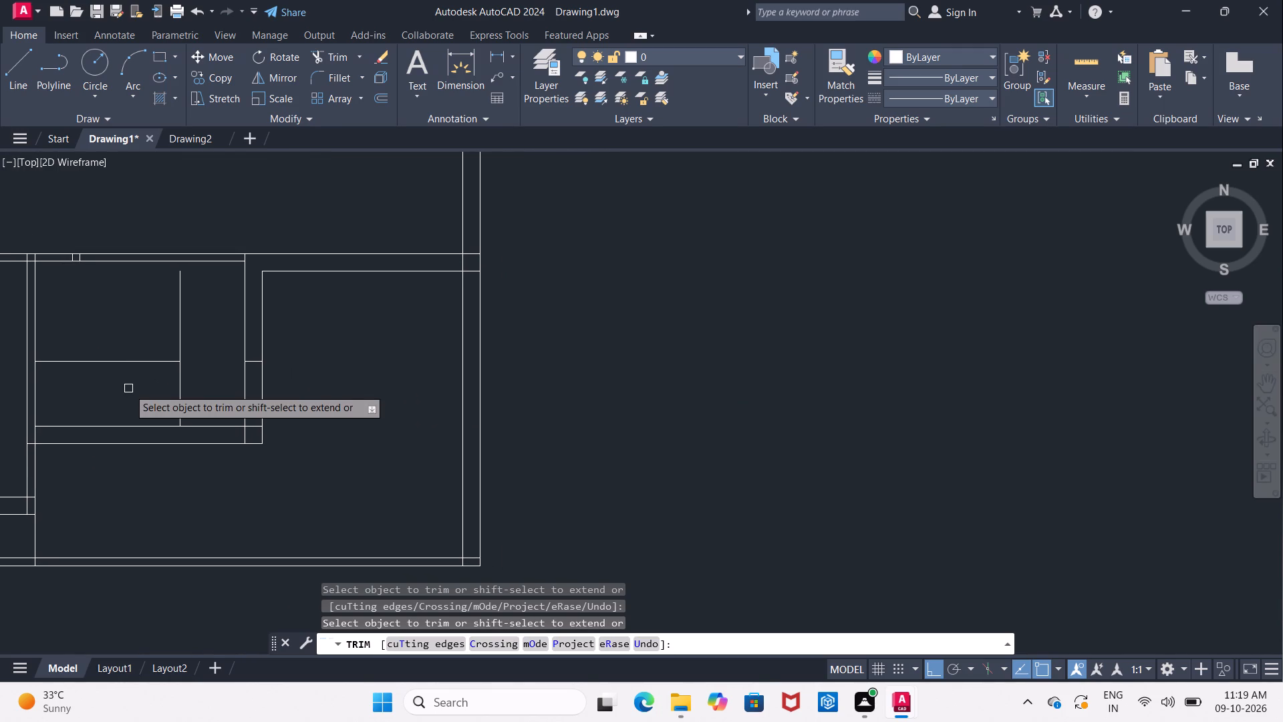
key(Escape)
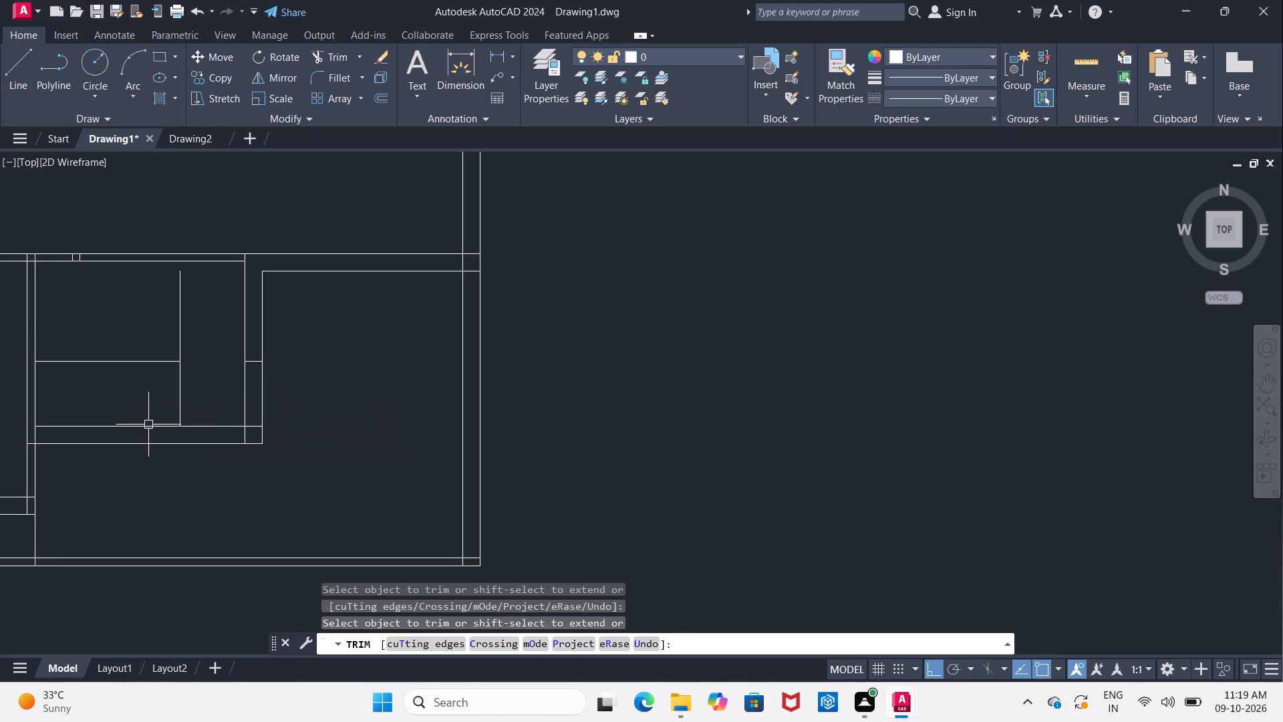
Offset the lower middle room's inner top wall line 2'5" downward.
key(o)
key(Return)
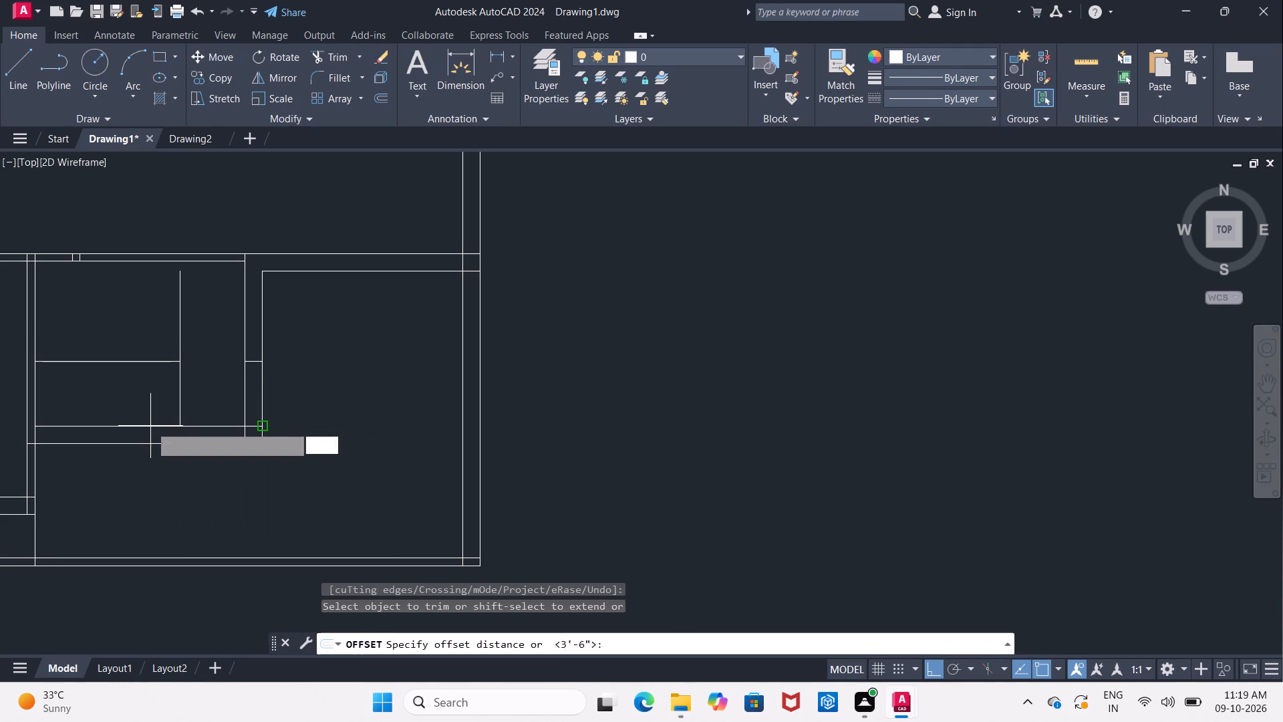
key(2)
text('5")
key(Return)
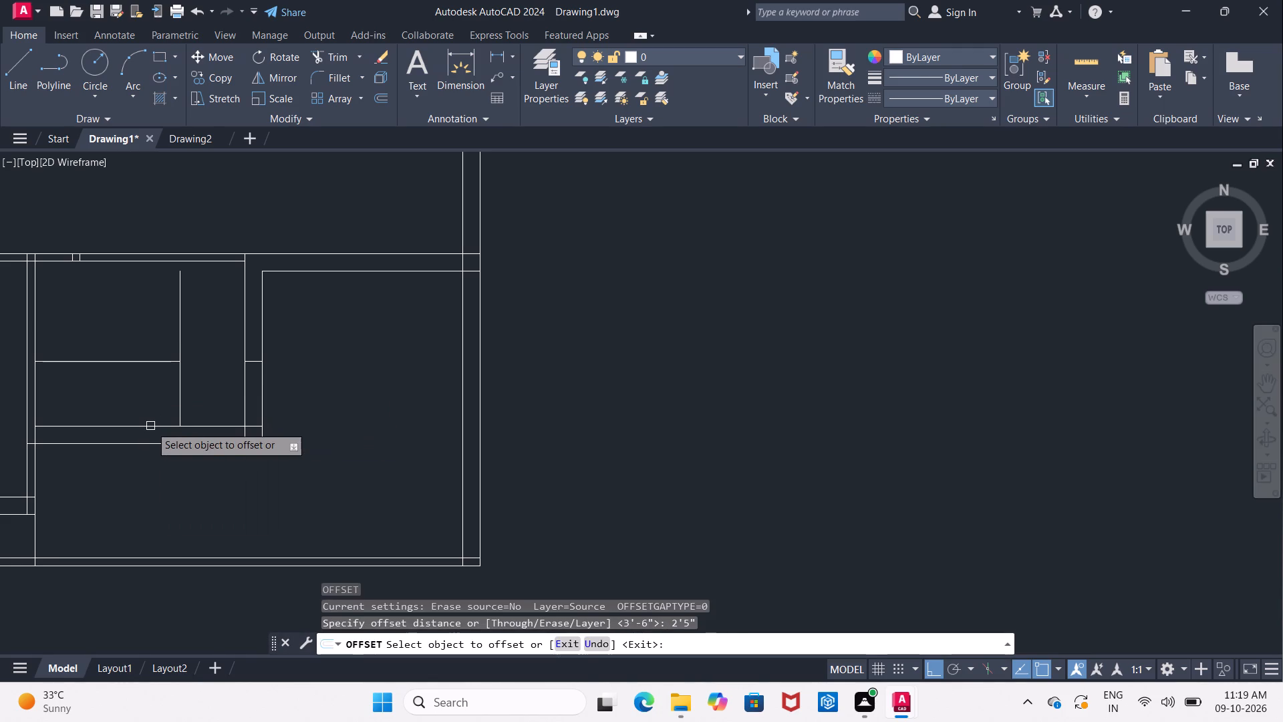
click(216, 263)
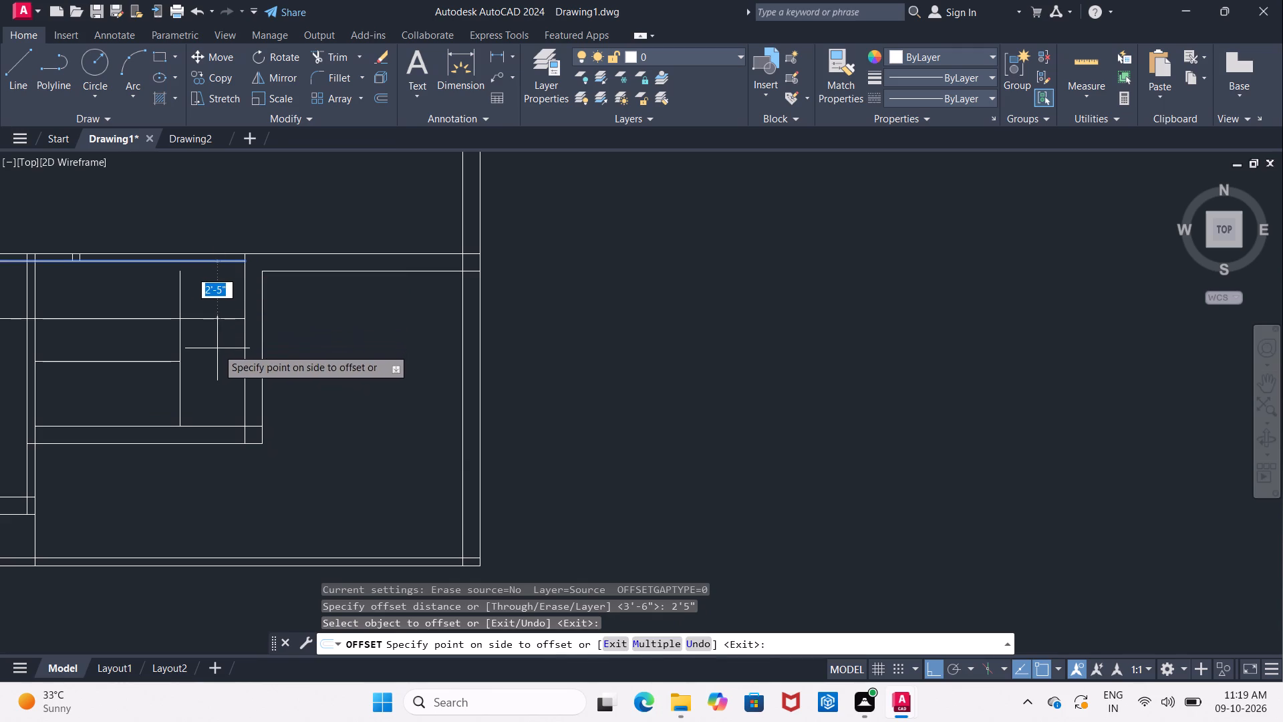
click(217, 350)
key(Escape)
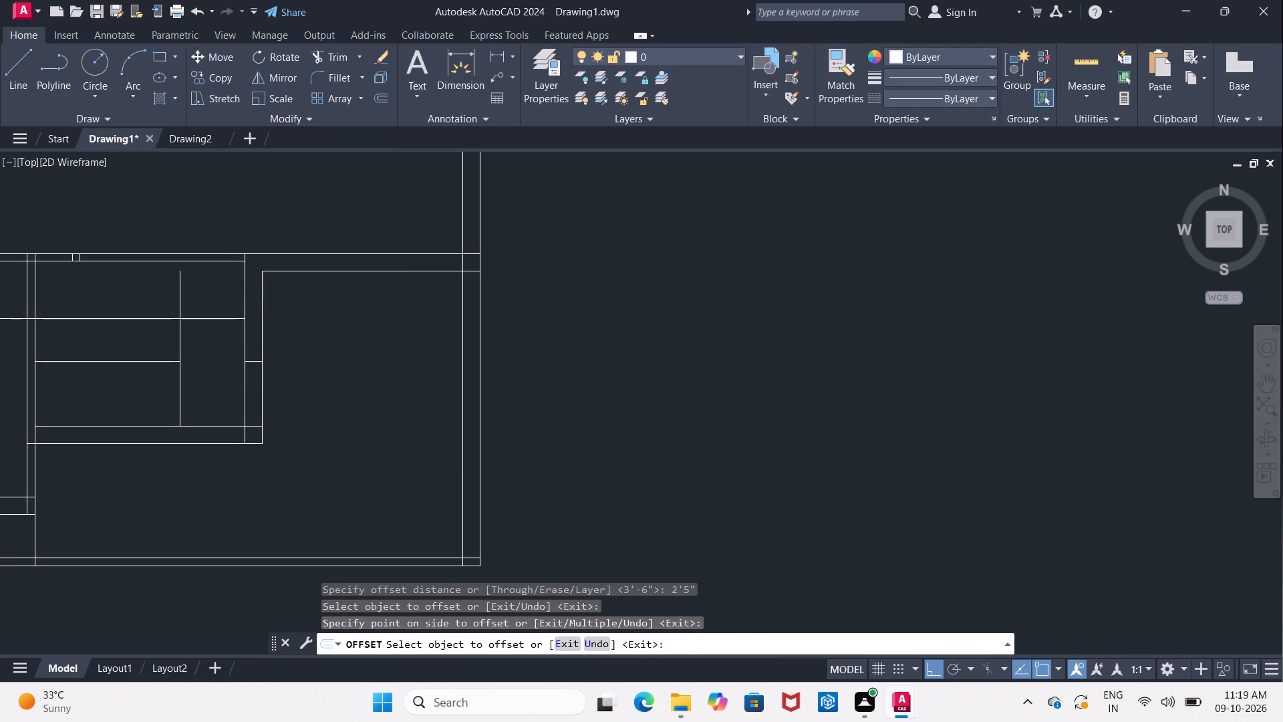
Trim the new horizontal line and the offset vertical line in the lower middle room into a single stepped outline.
text(tr)
key(Return)
key(Return)
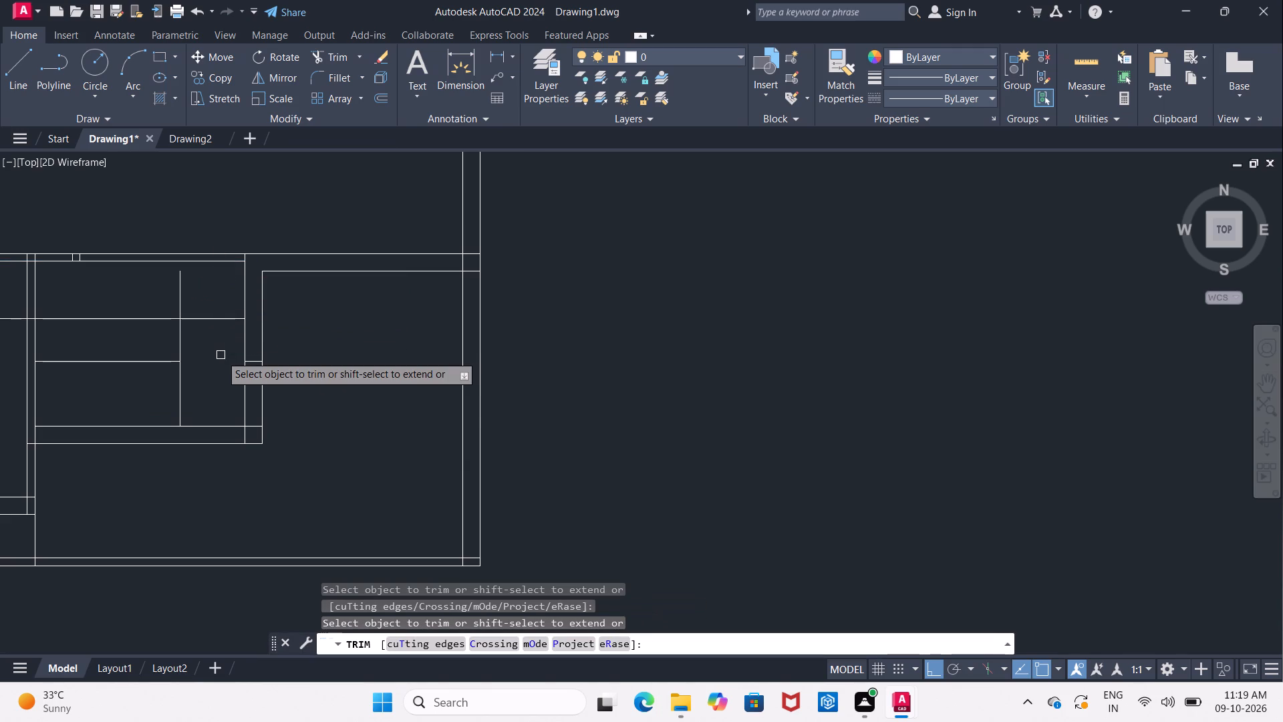
click(179, 311)
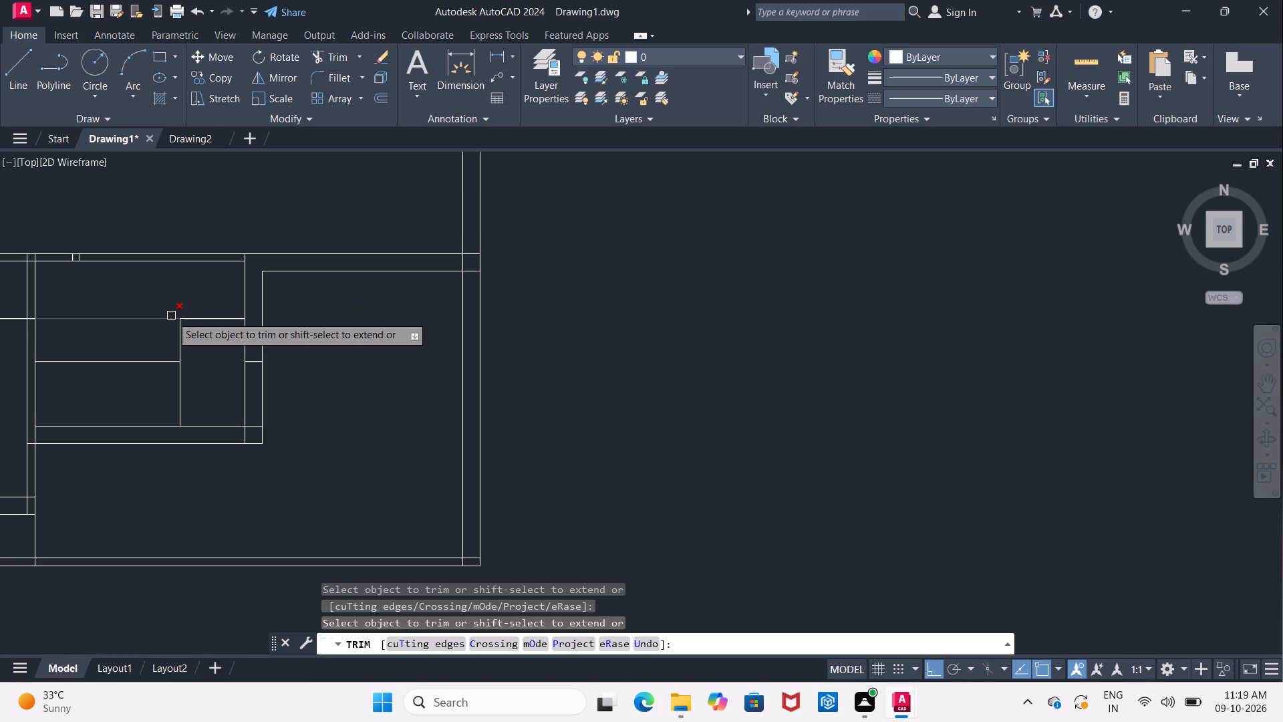
click(169, 322)
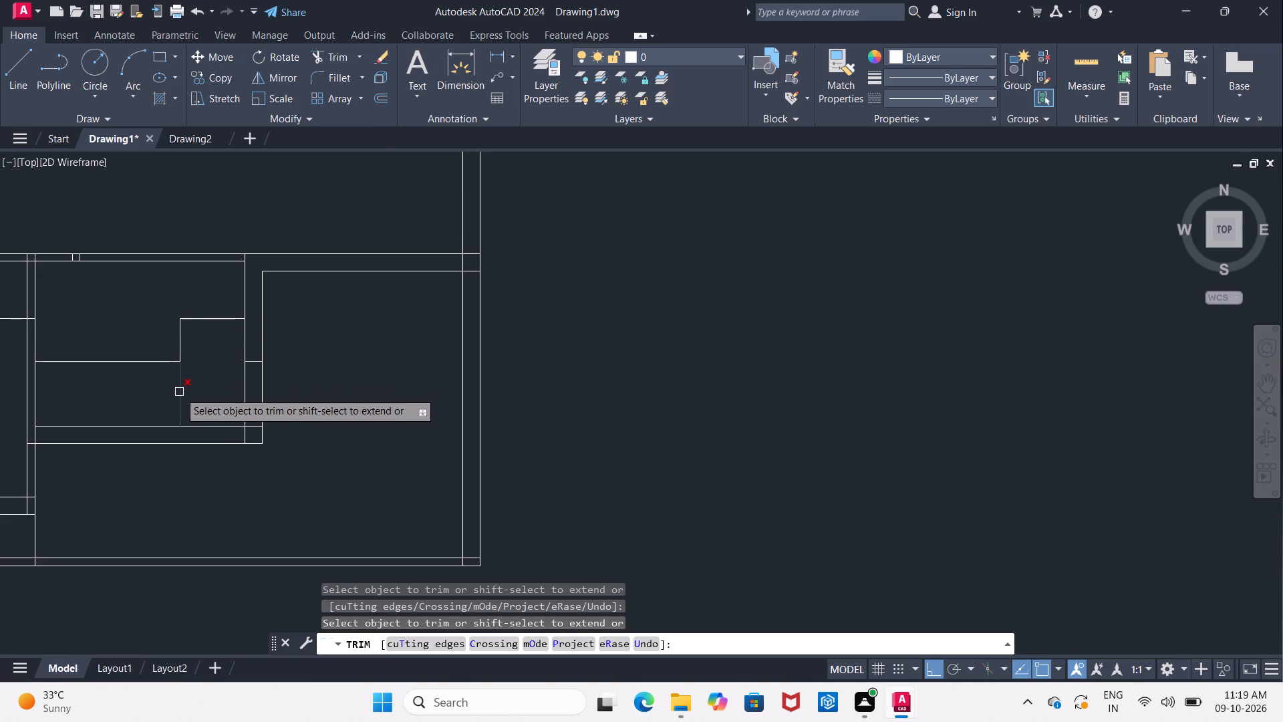
click(179, 392)
scroll(179, 392, down, 1)
middle_drag(195, 384, 204, 380)
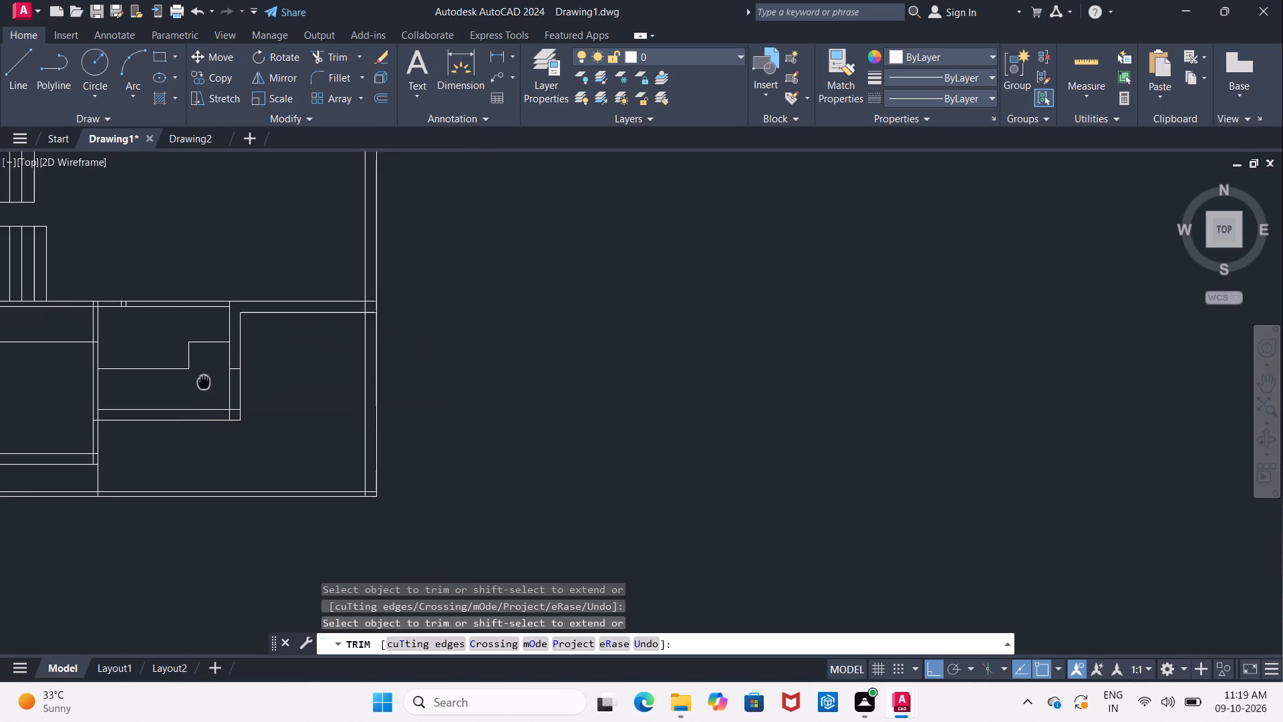
middle_drag(204, 380, 283, 362)
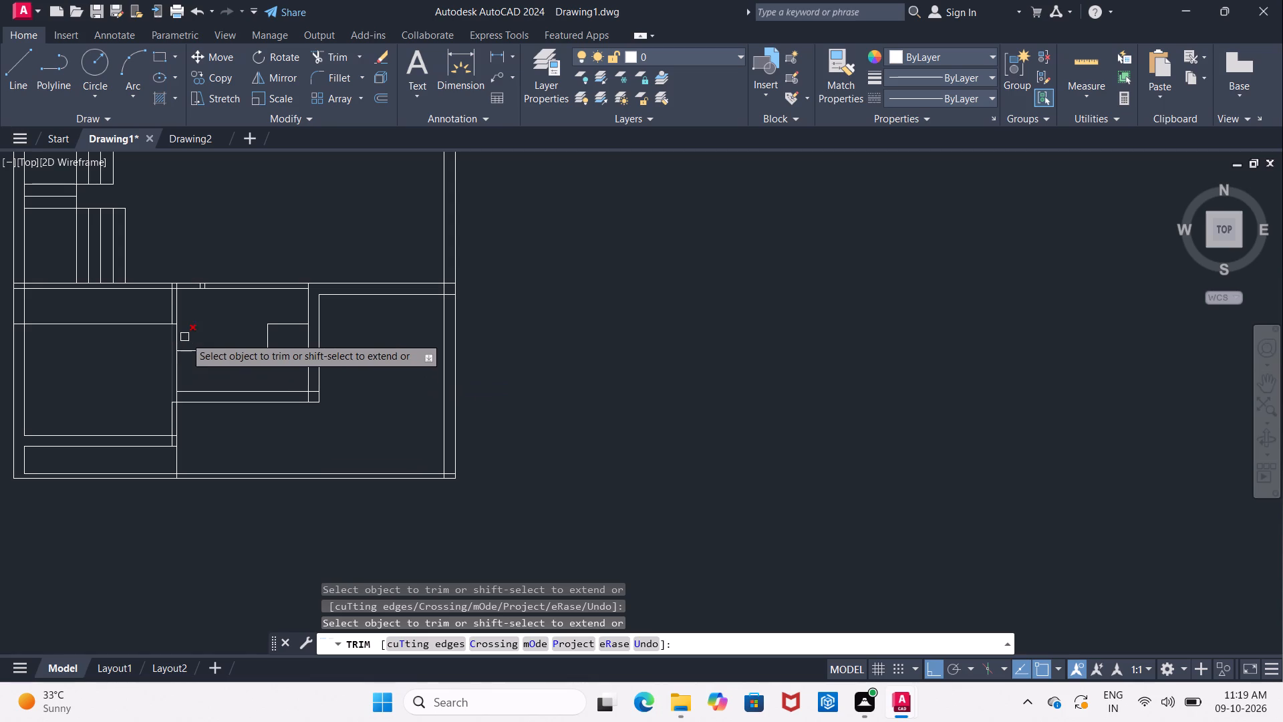
Trim away the rest of the new horizontal line inside the left partition wall and across the lower-left room.
scroll(179, 317, up, 3)
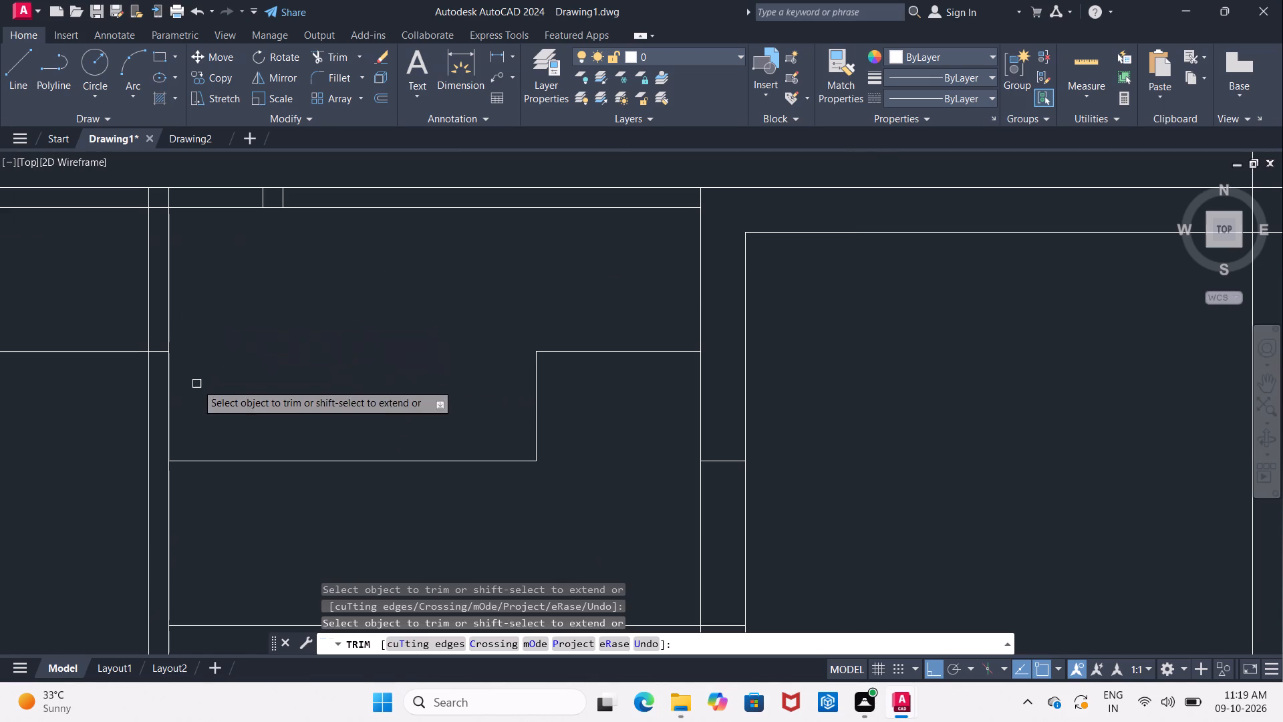
click(158, 352)
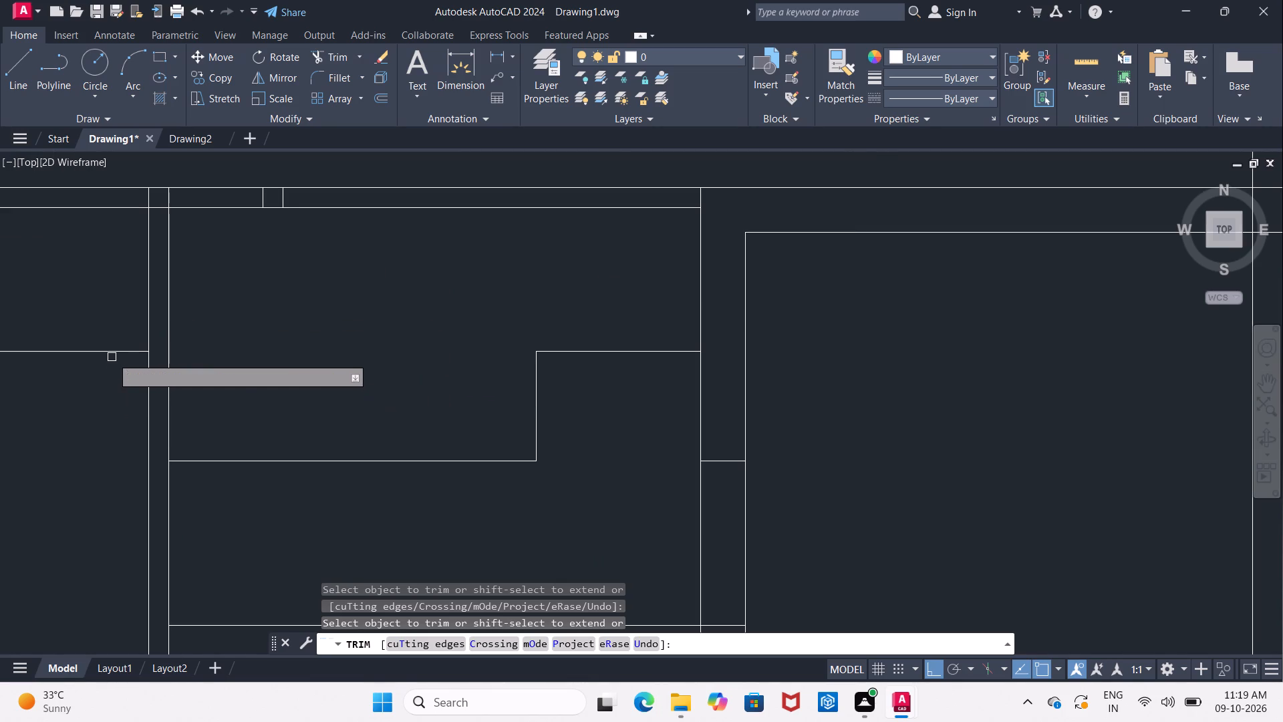
click(112, 355)
scroll(112, 355, down, 3)
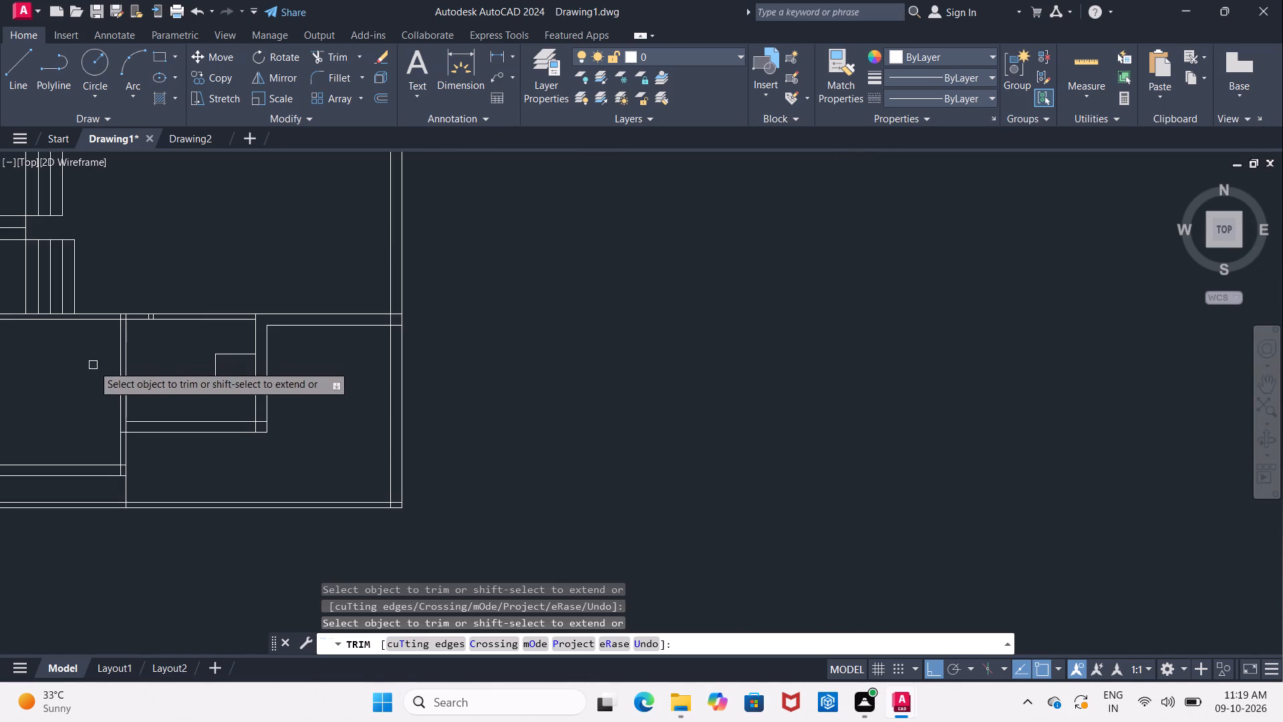
middle_drag(93, 365, 15, 362)
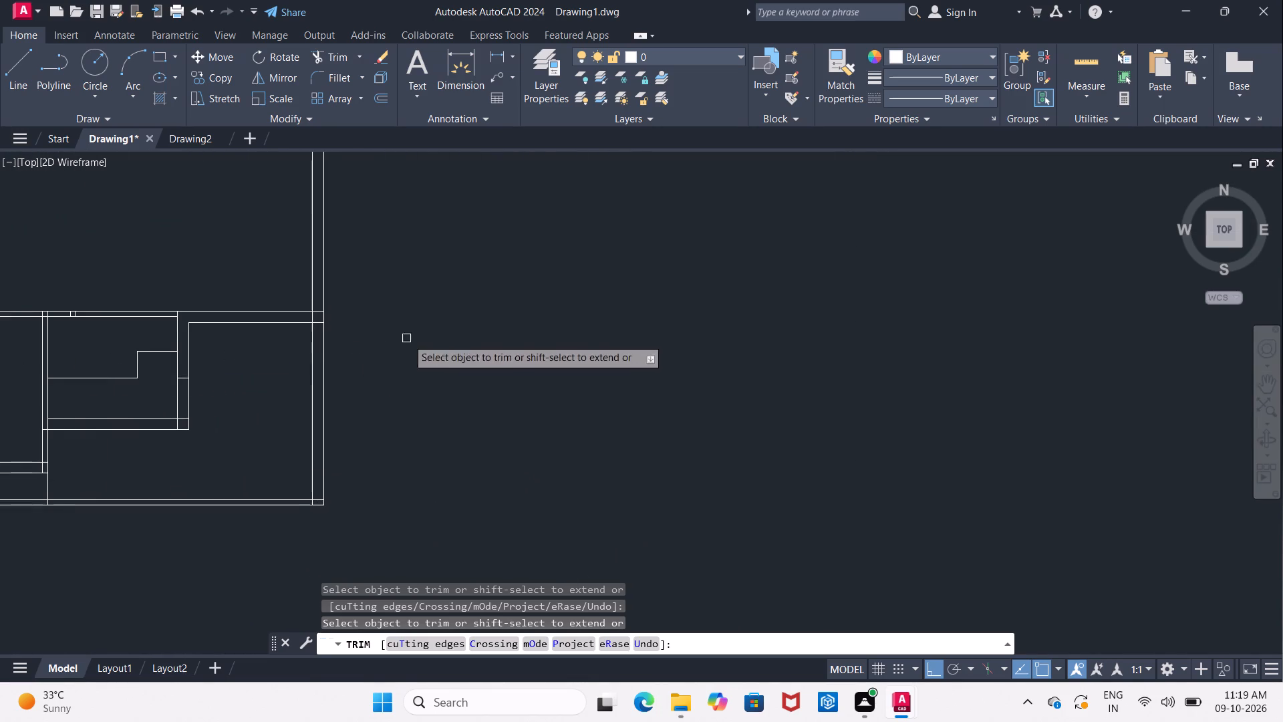
middle_drag(473, 313, 532, 277)
scroll(295, 343, up, 1)
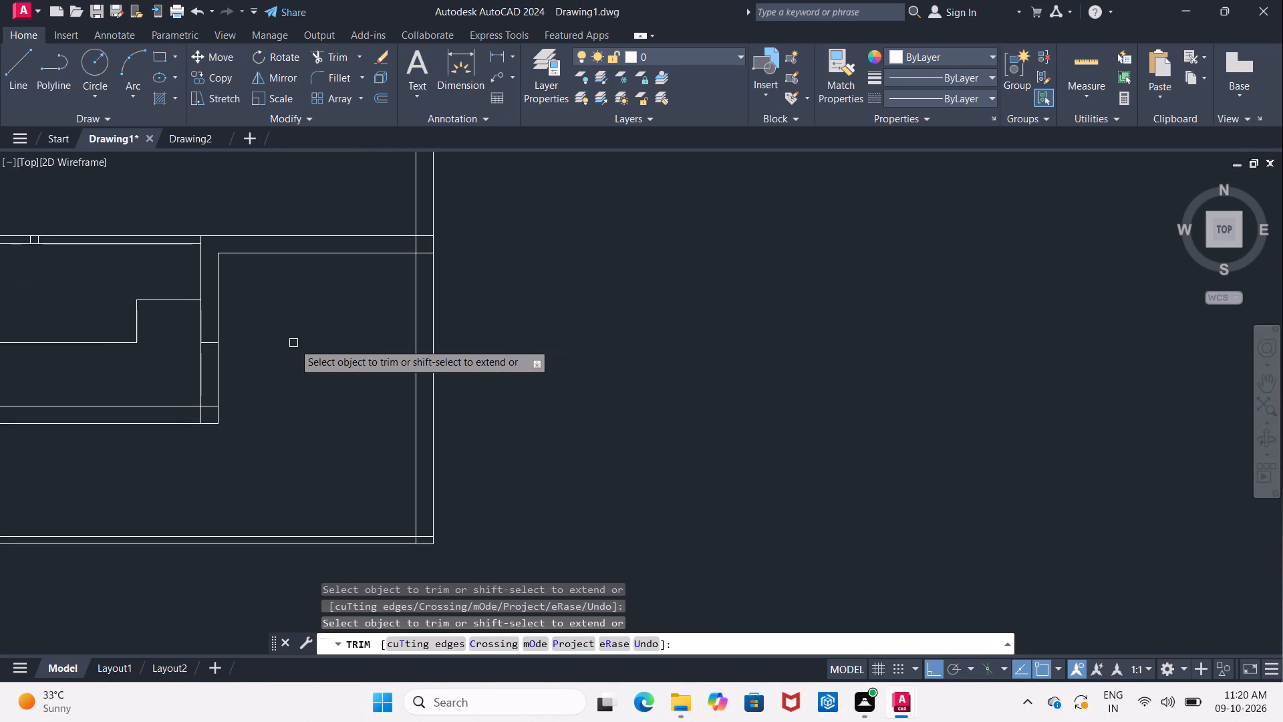
key(Escape)
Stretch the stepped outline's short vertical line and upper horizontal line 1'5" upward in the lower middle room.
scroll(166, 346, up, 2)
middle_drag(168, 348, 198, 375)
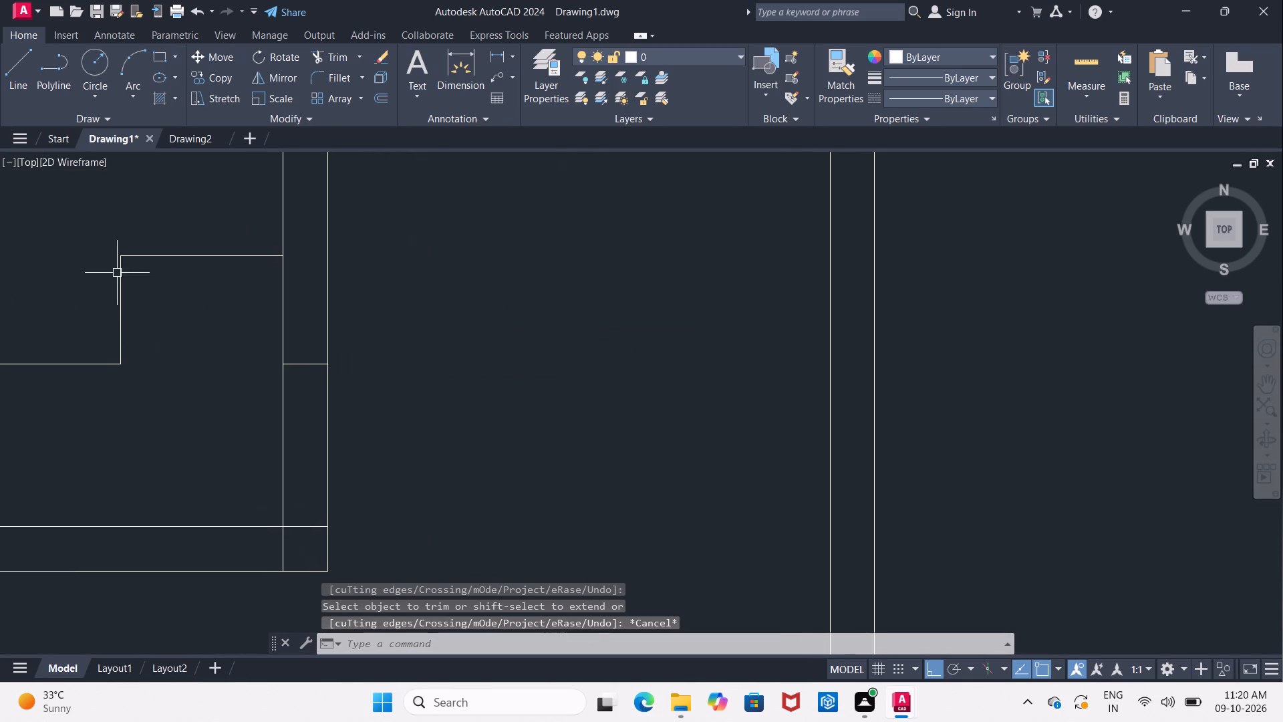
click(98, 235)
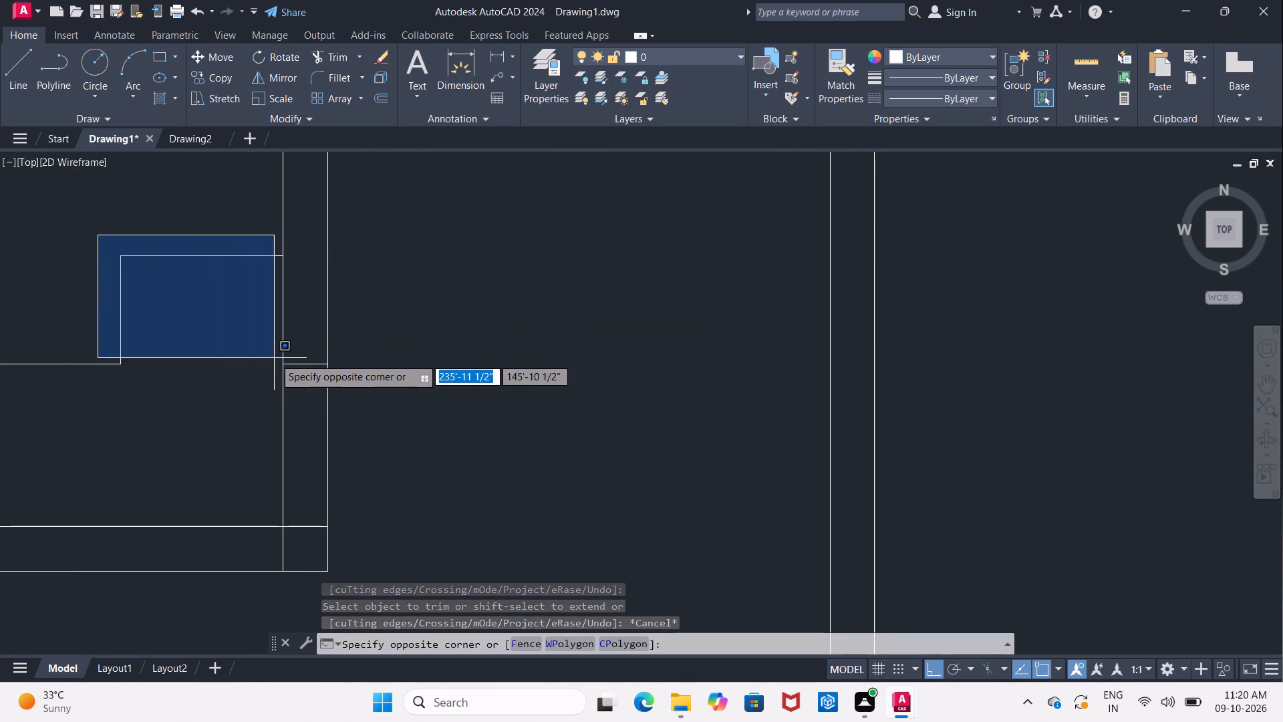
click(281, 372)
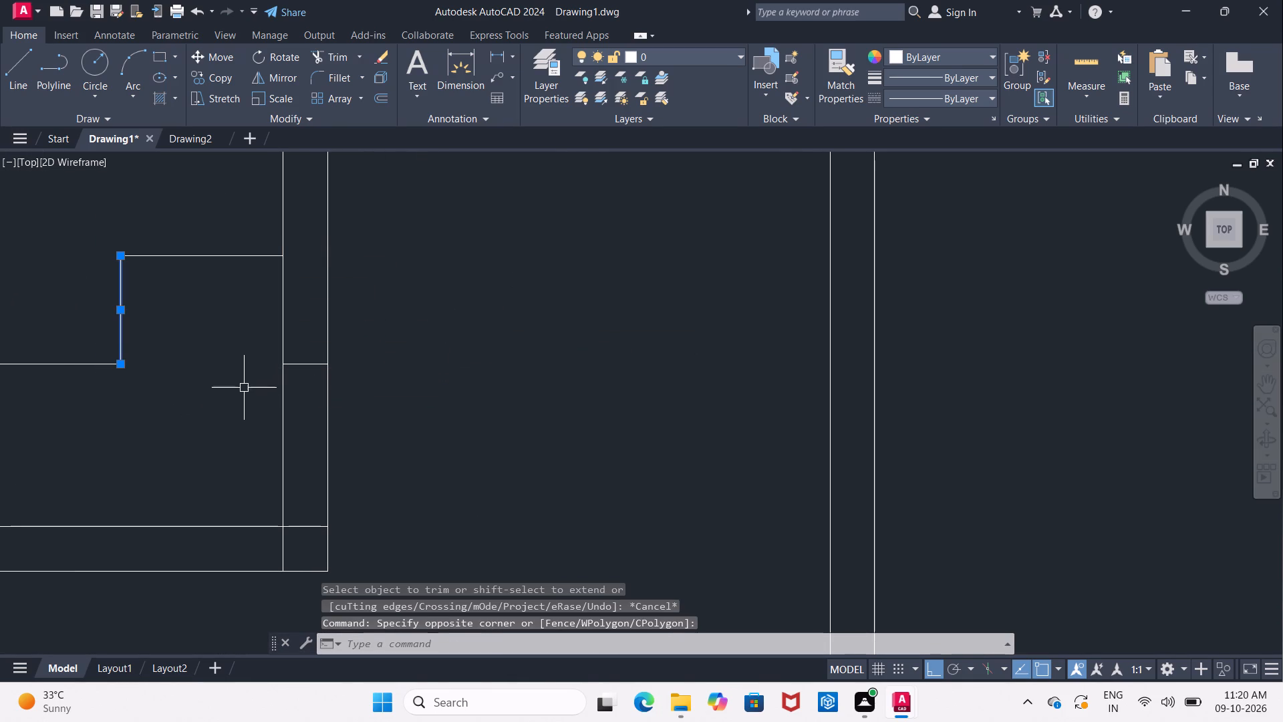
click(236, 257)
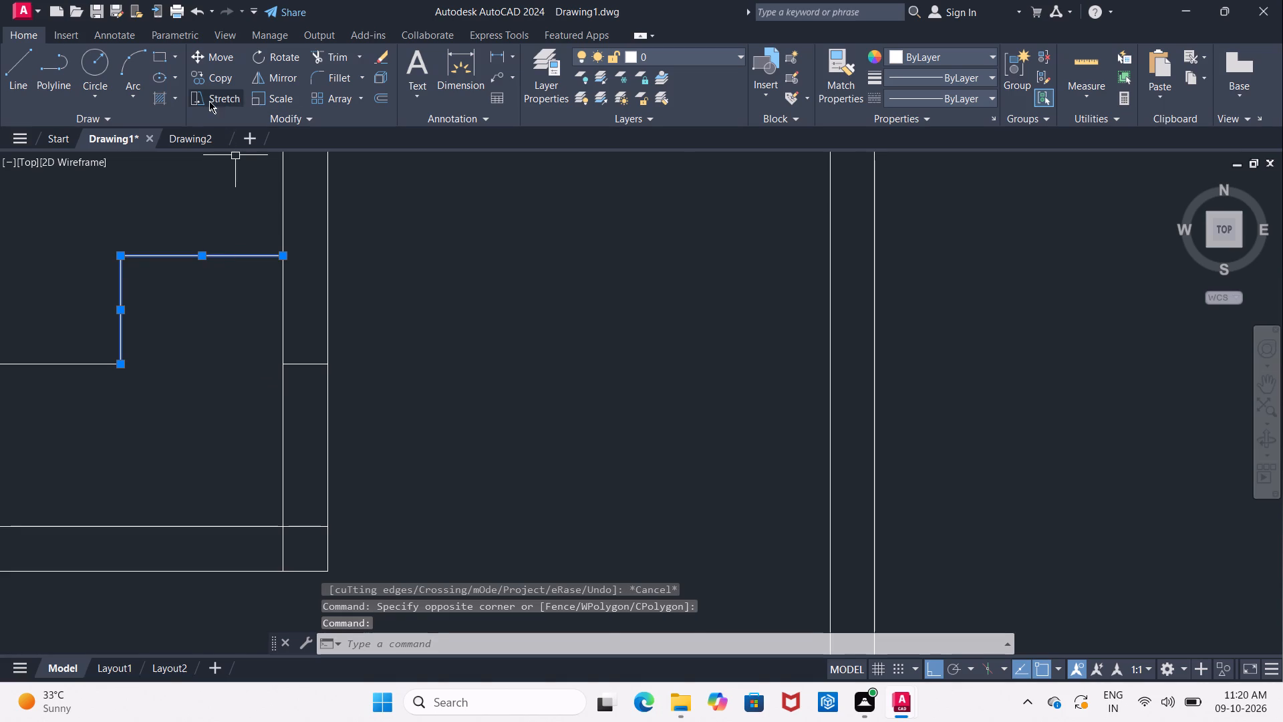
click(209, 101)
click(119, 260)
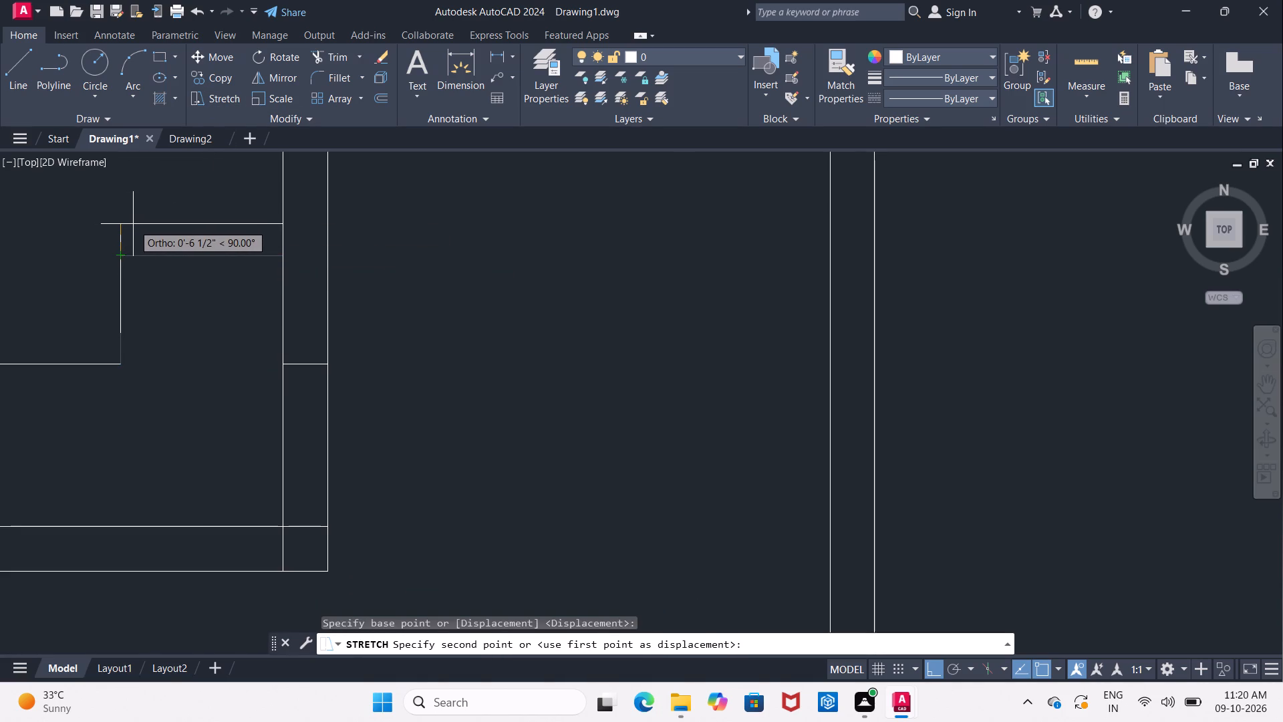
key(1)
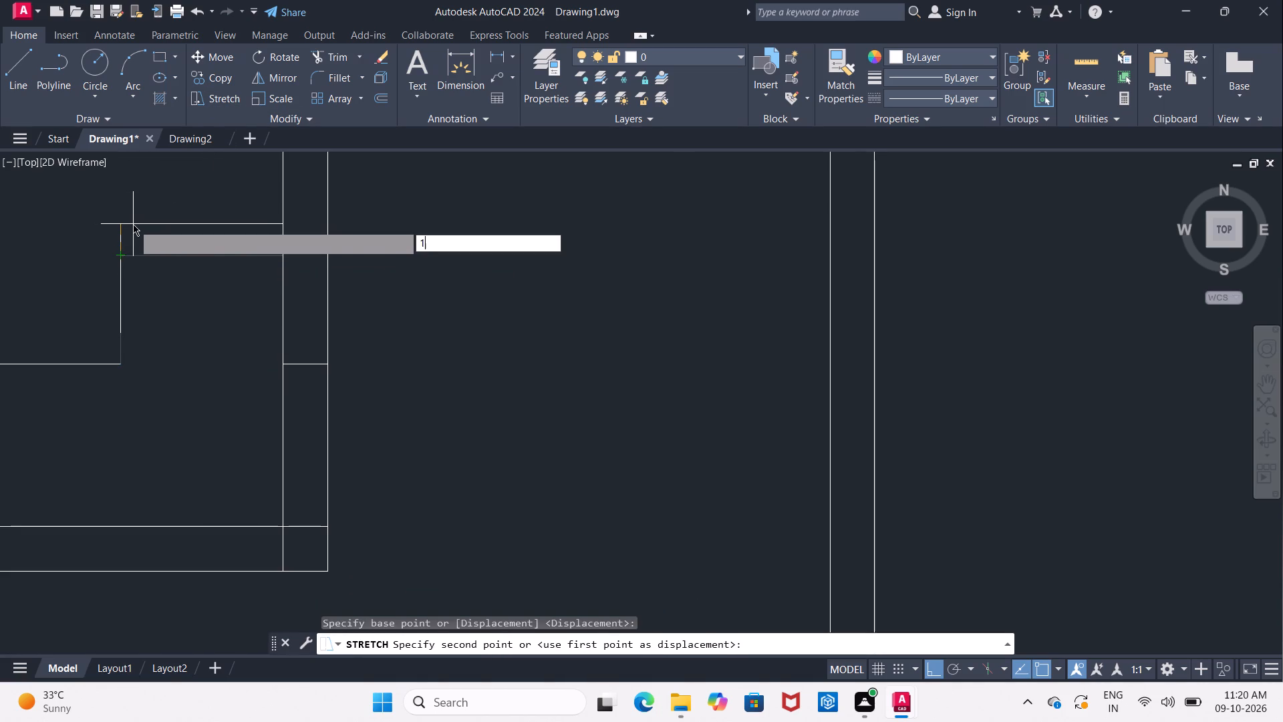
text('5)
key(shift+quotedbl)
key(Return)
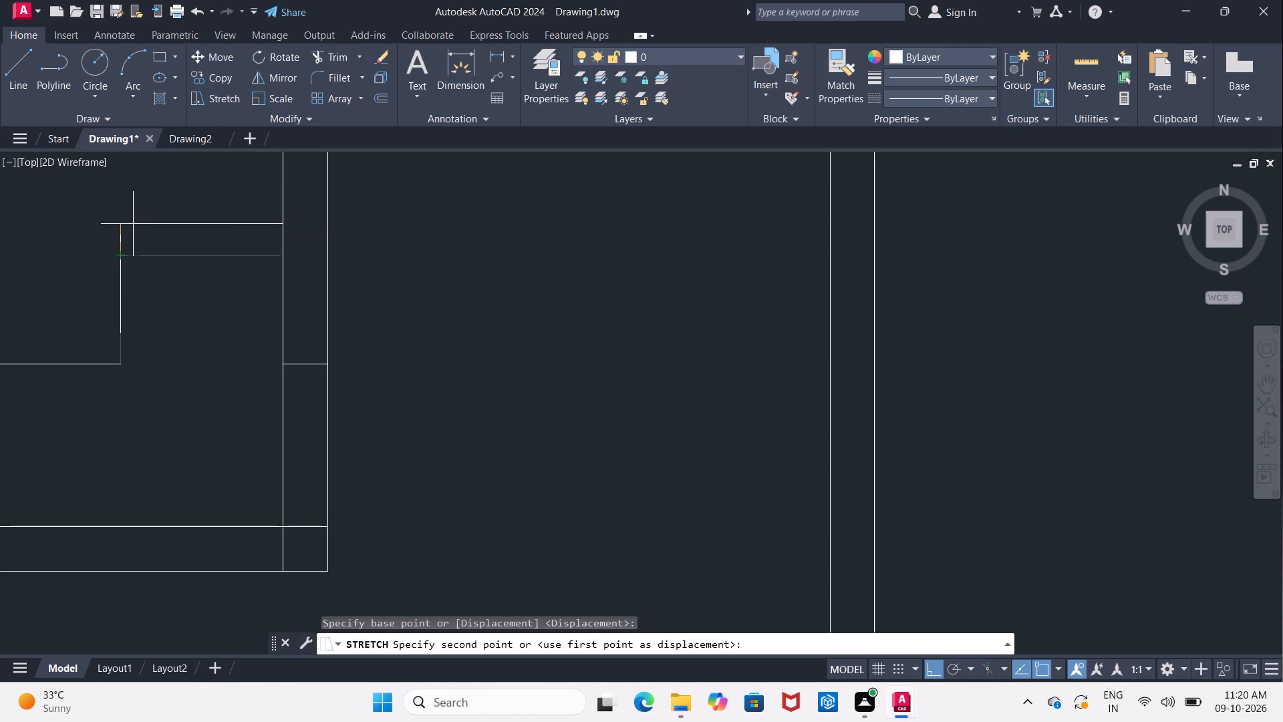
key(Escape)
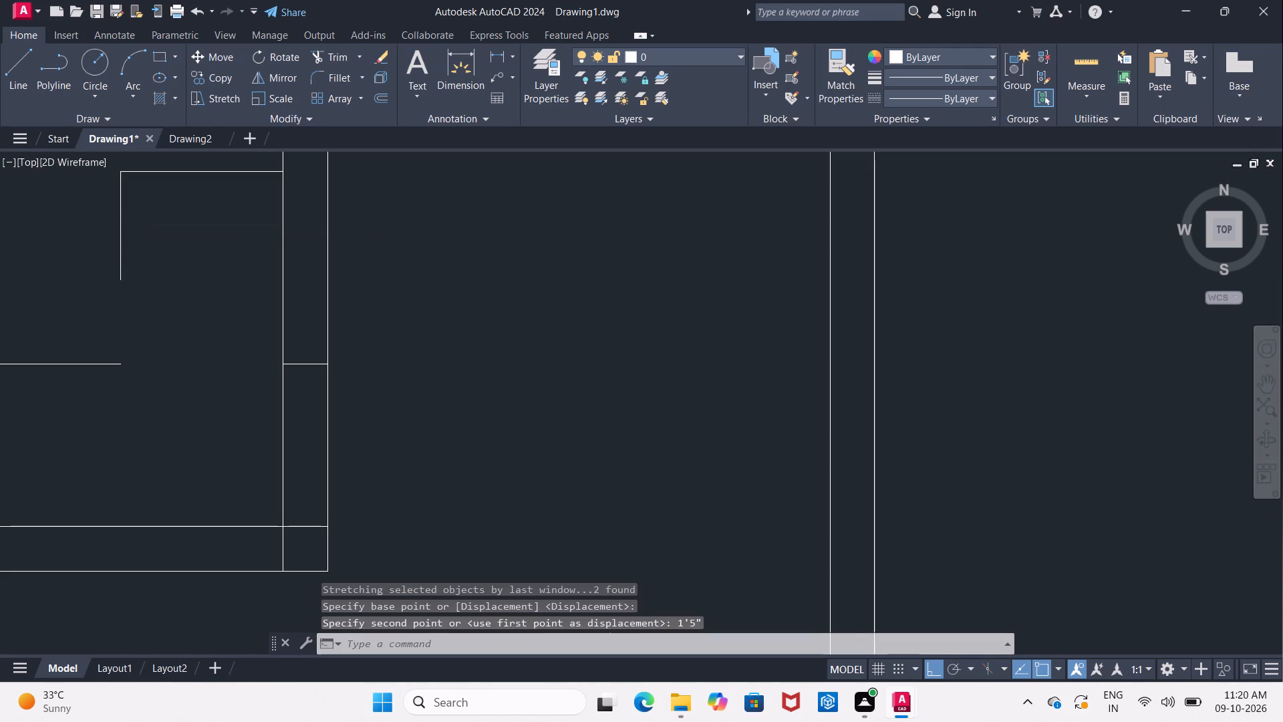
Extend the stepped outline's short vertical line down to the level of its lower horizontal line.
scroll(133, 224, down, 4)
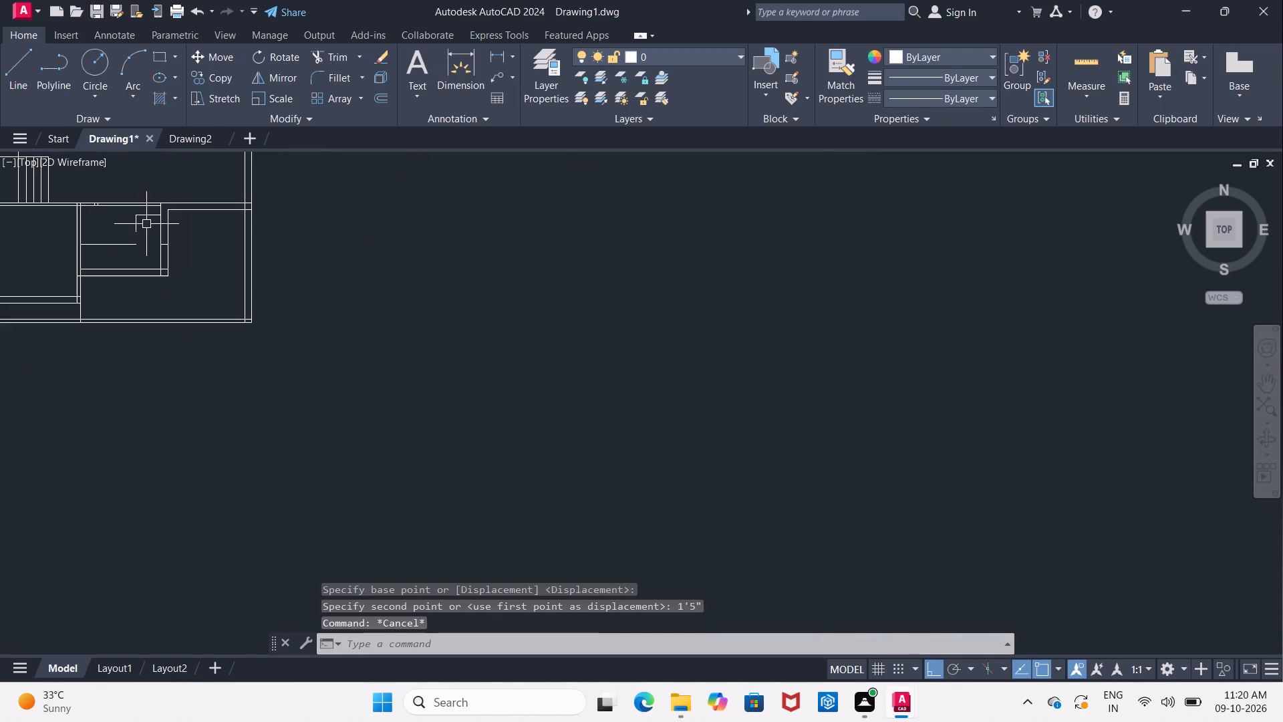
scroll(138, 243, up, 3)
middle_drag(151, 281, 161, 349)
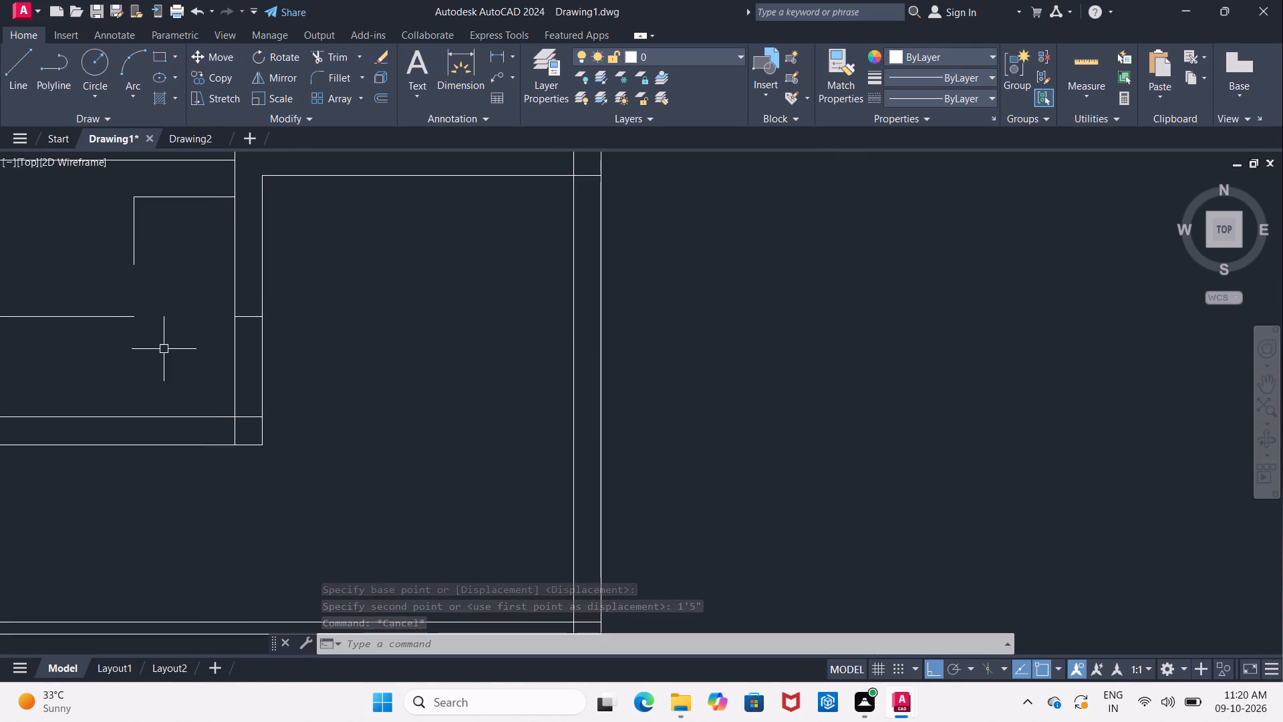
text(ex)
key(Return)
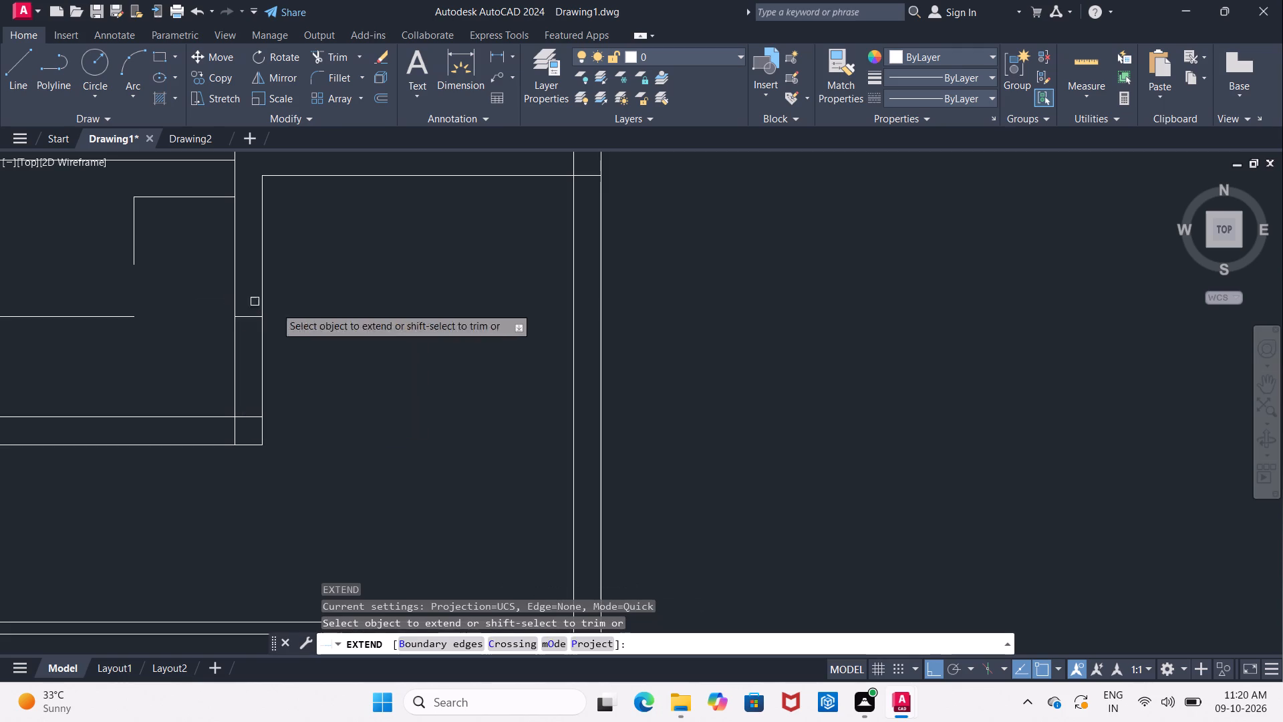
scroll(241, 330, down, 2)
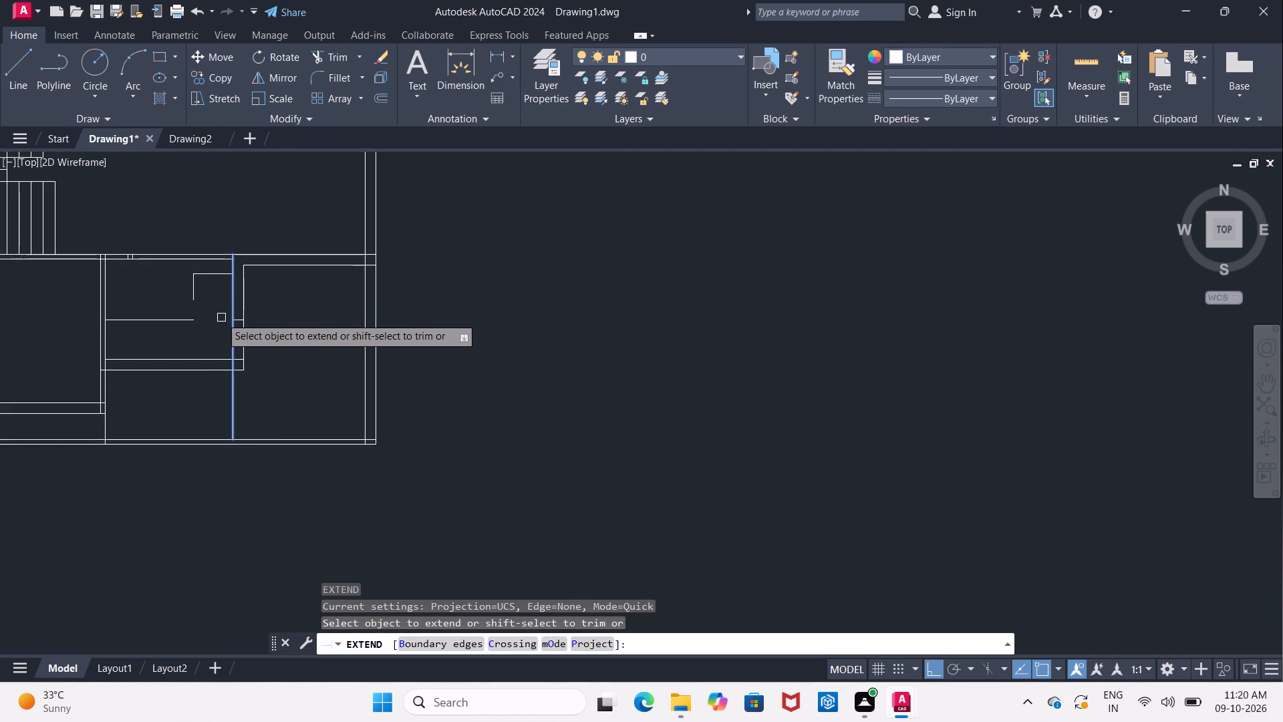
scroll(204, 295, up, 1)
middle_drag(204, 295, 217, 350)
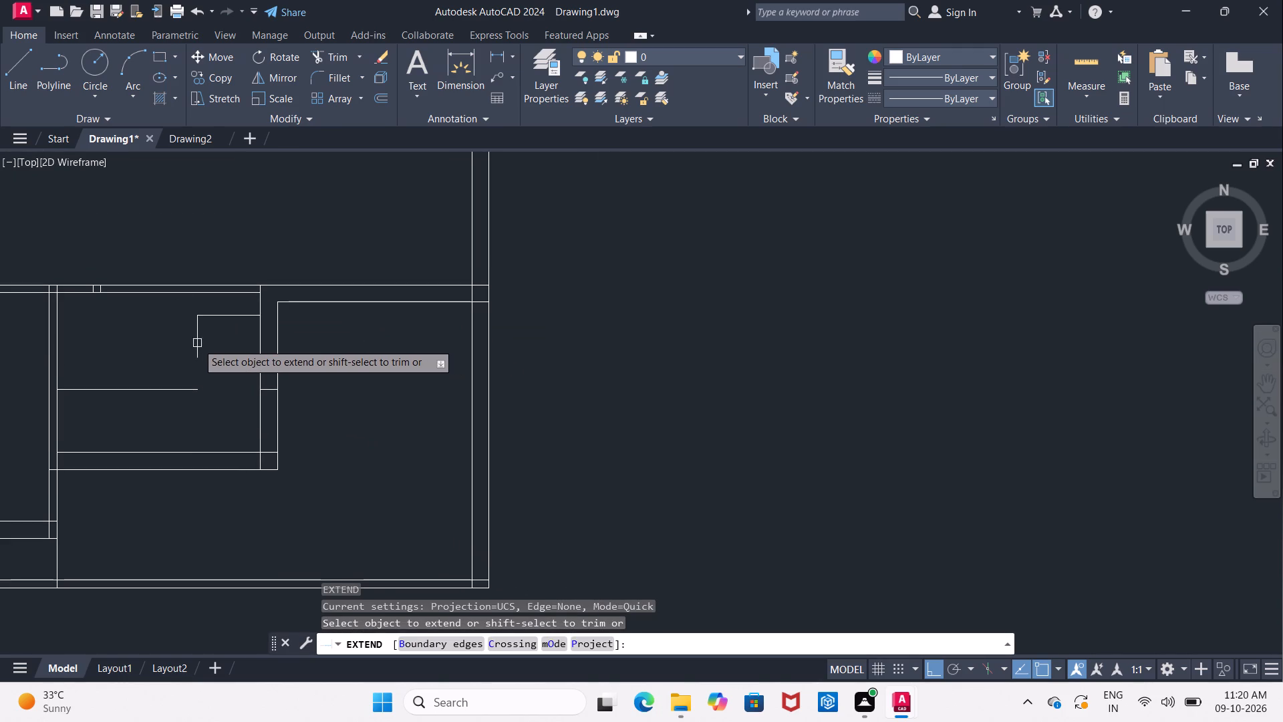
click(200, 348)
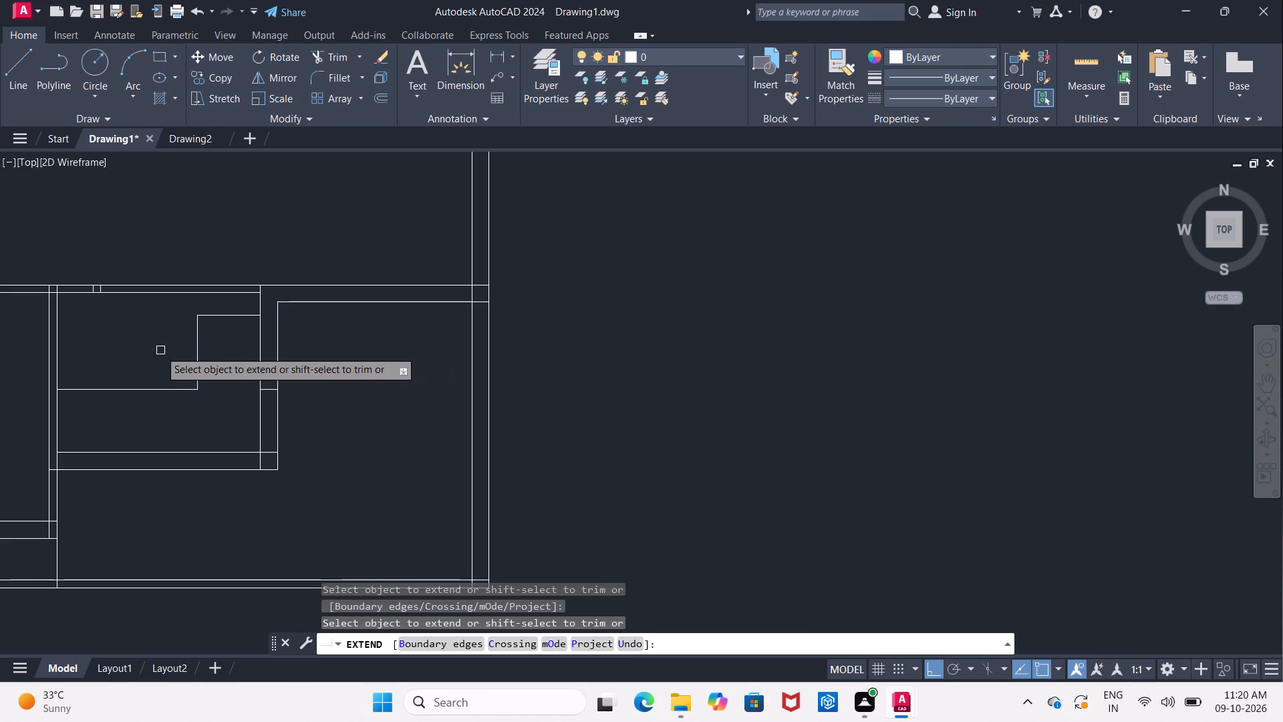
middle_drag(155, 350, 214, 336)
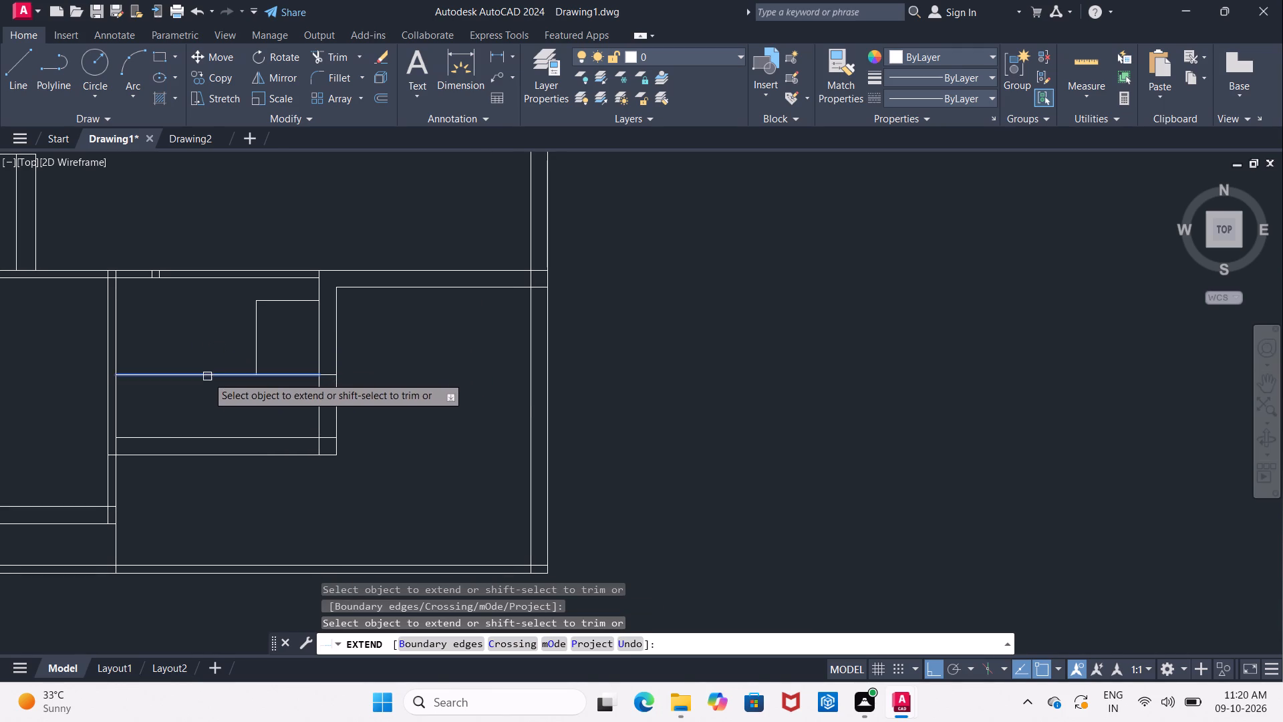
Measure the vertical gap between the lower middle room's inner top wall line and the stepped outline's upper line.
click(495, 62)
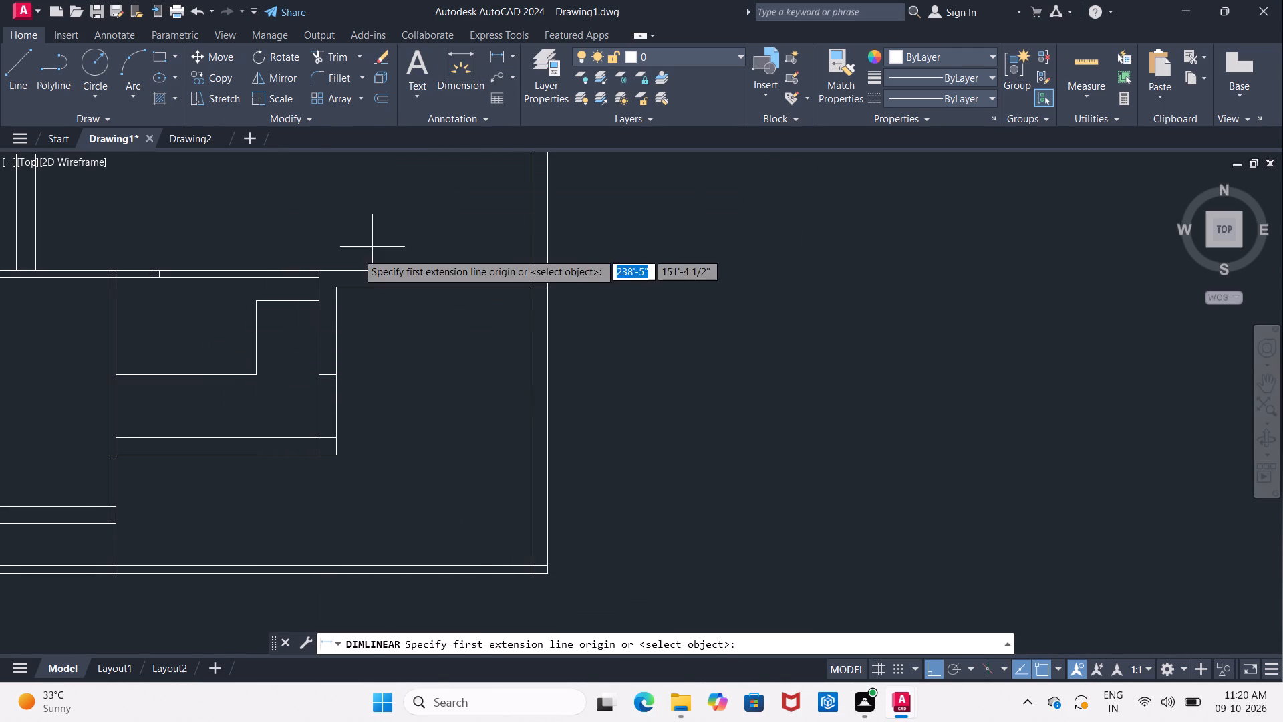
click(317, 281)
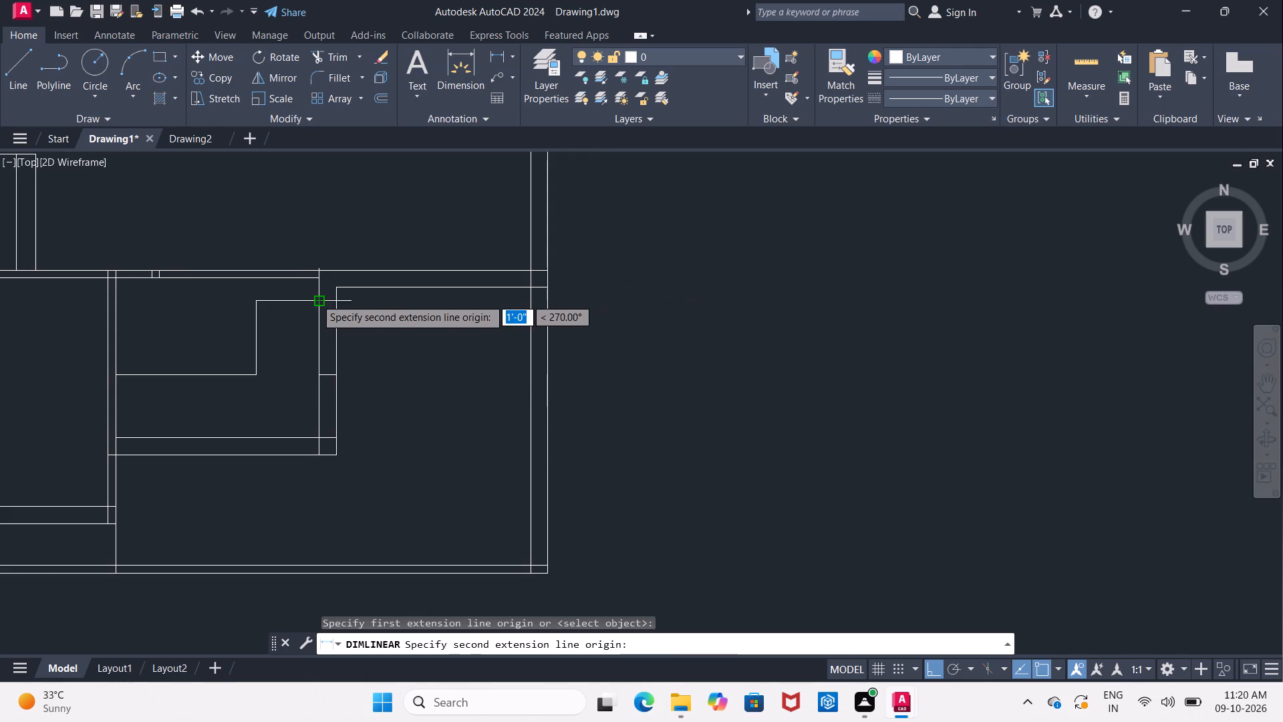
click(315, 299)
key(Escape)
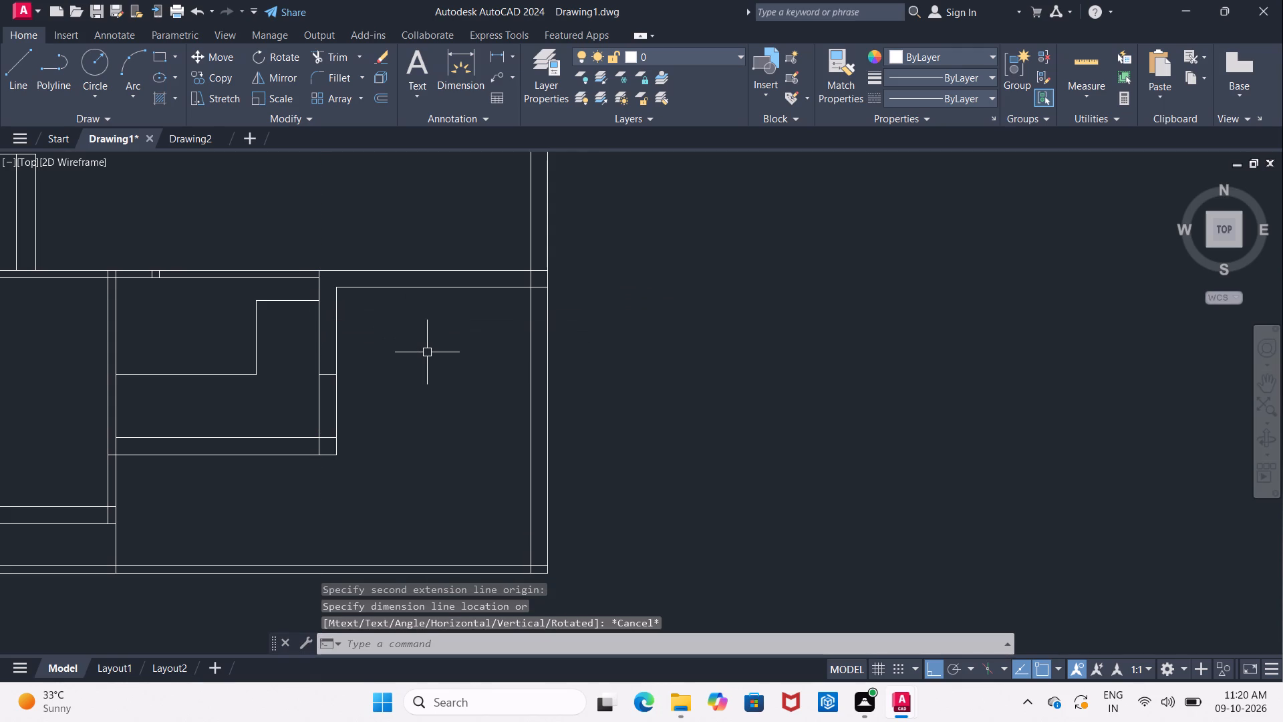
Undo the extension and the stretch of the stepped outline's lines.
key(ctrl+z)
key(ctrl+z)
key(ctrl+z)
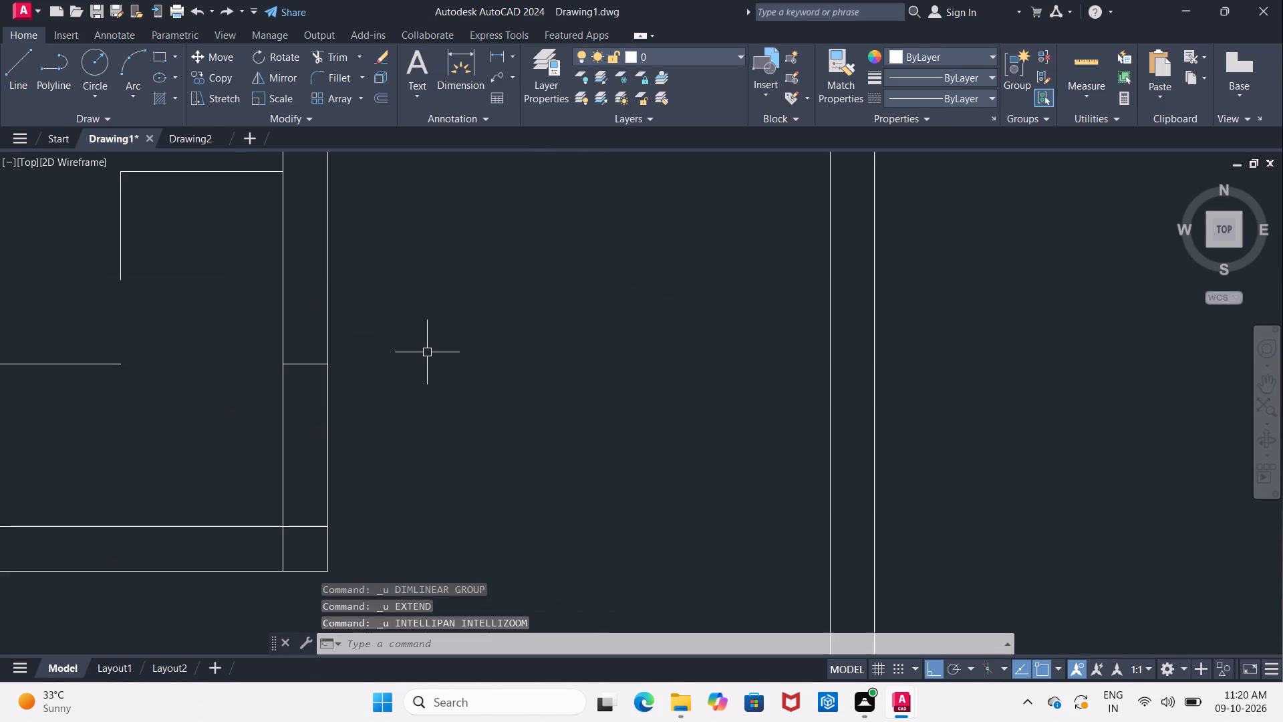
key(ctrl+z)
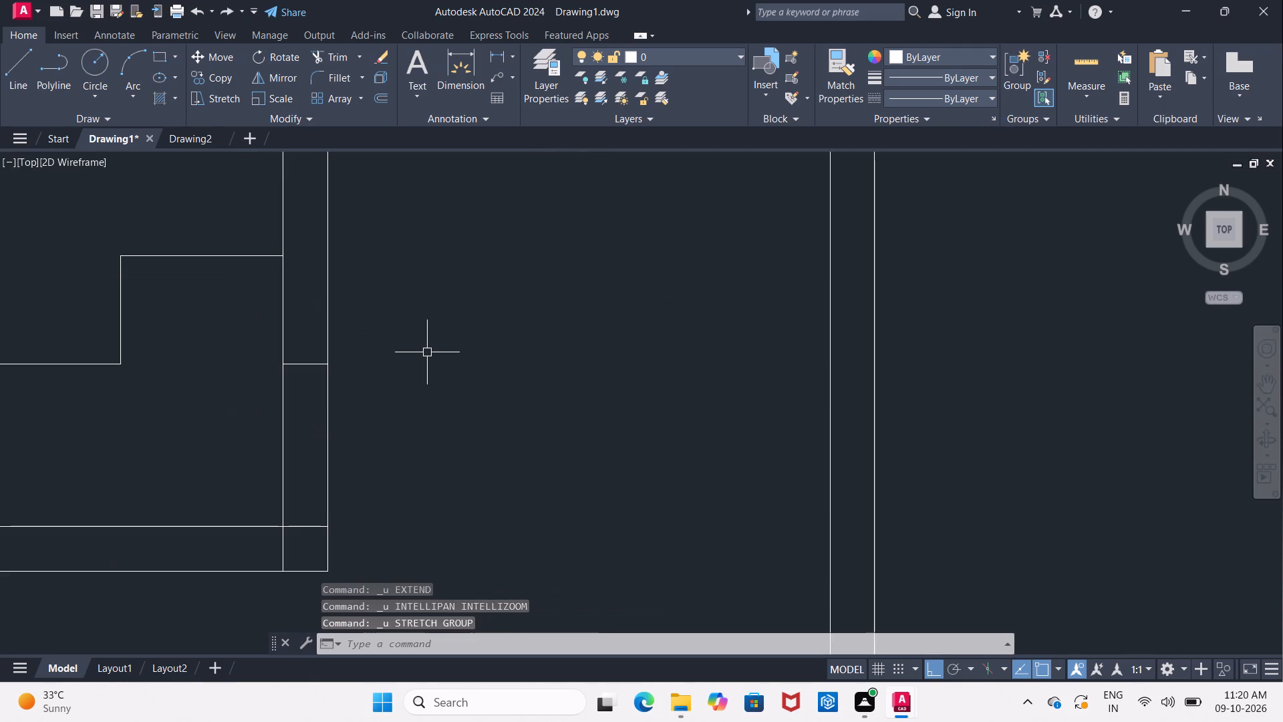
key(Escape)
Offset the stepped outline's upper horizontal line 3" downward.
scroll(486, 330, down, 3)
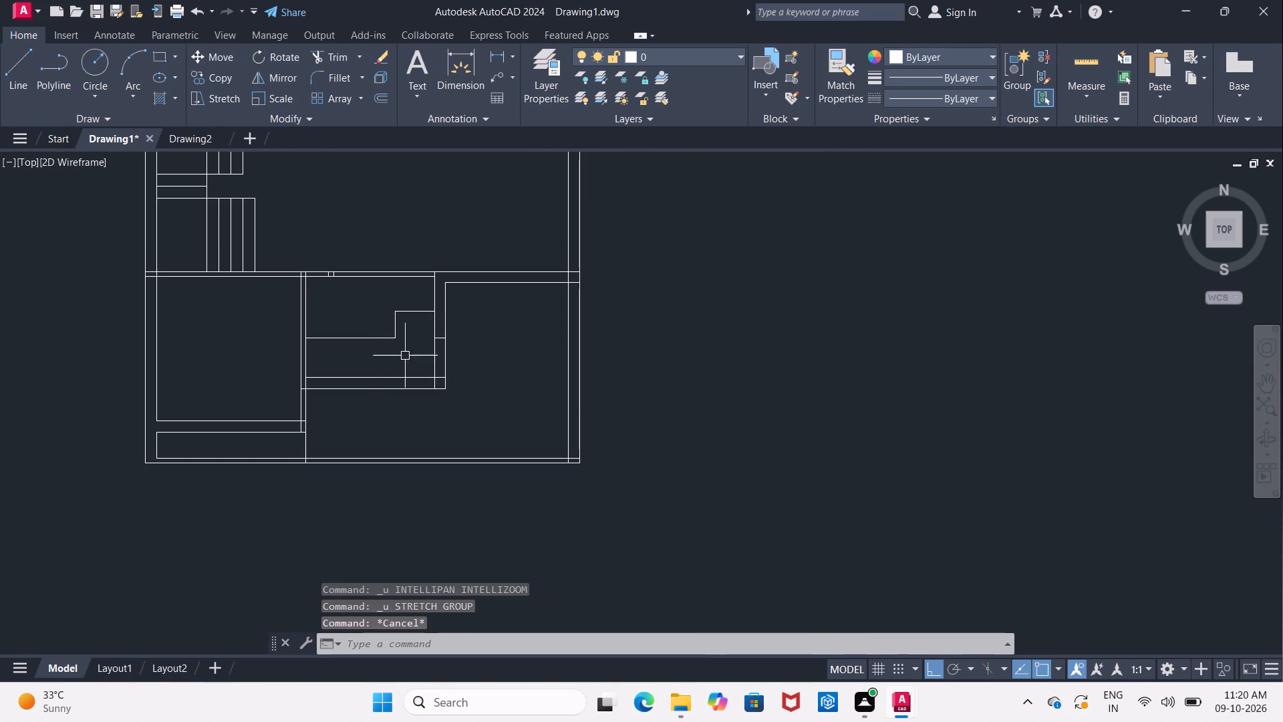
middle_drag(366, 352, 231, 361)
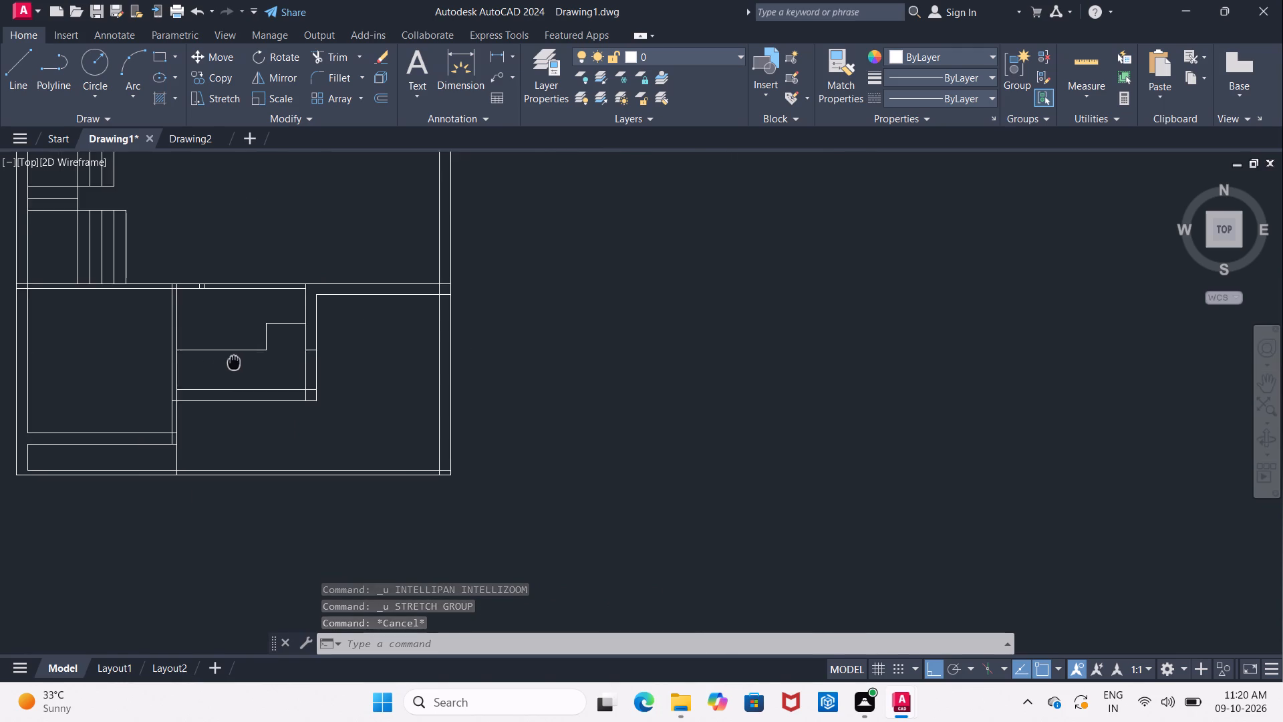
middle_drag(231, 361, 161, 372)
scroll(204, 354, up, 2)
middle_drag(183, 372, 167, 388)
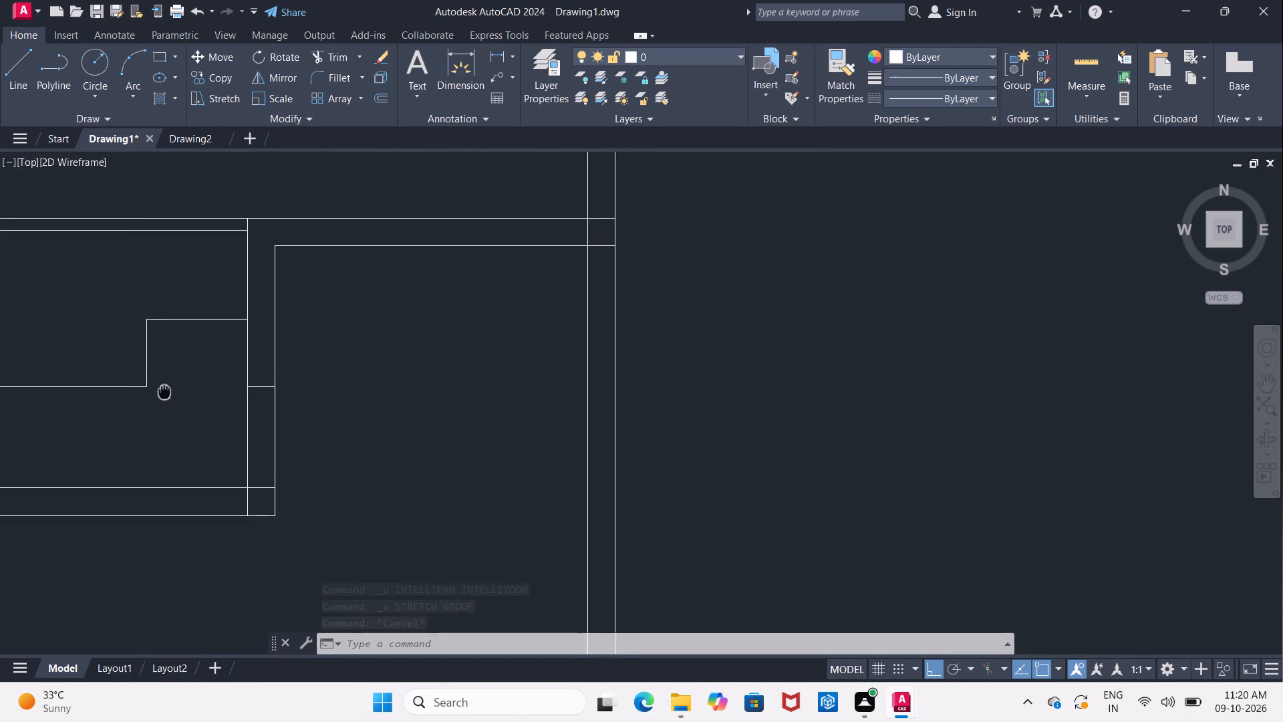
scroll(193, 364, up, 1)
key(Escape)
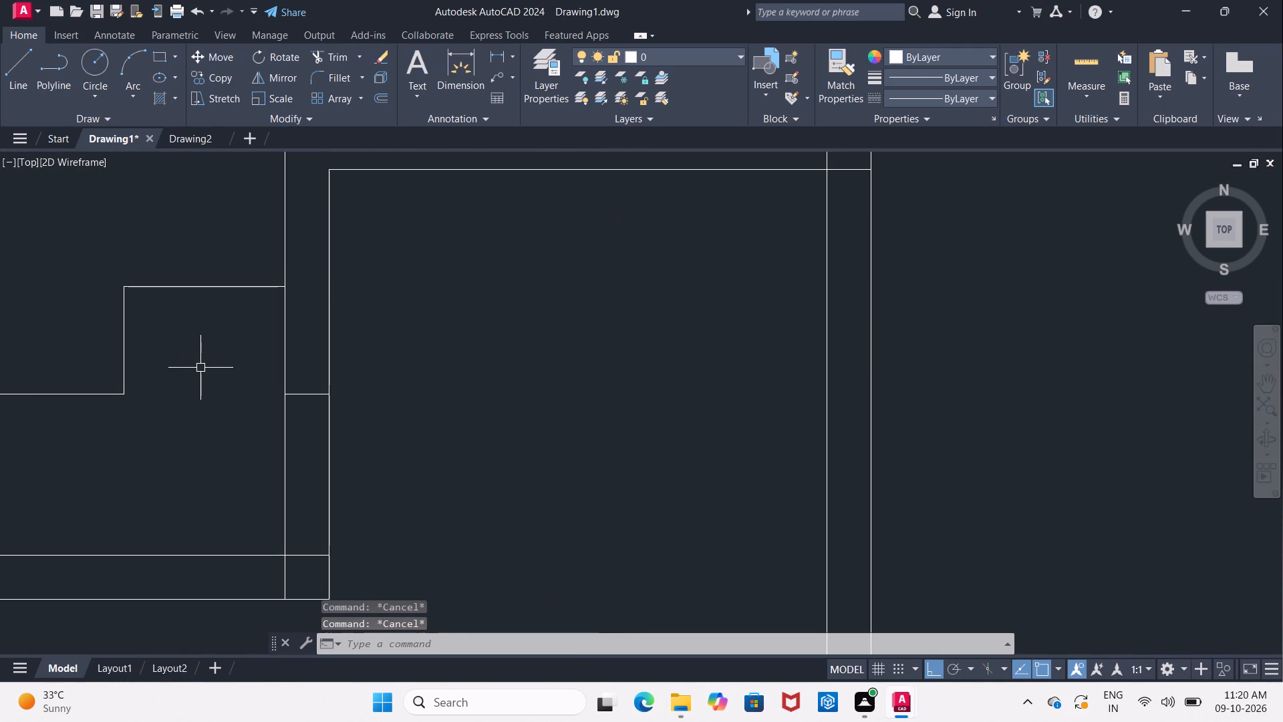
key(o)
key(Return)
text(2")
key(Return)
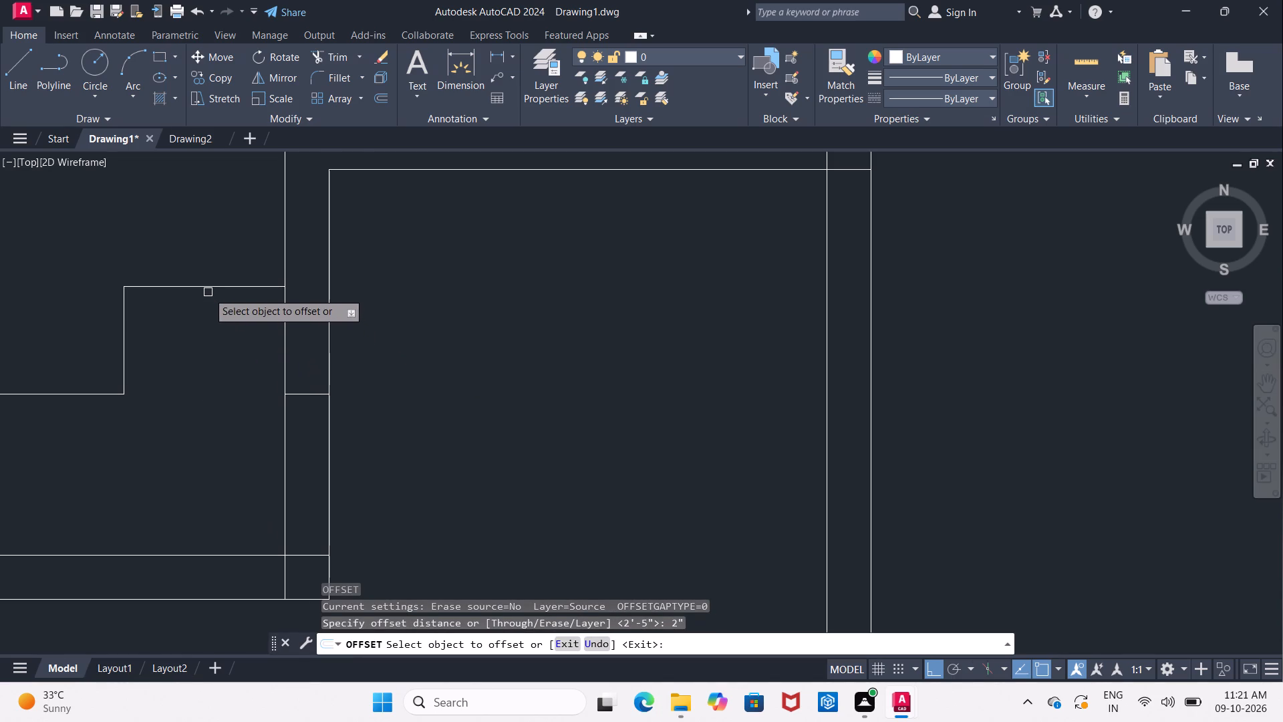
click(206, 288)
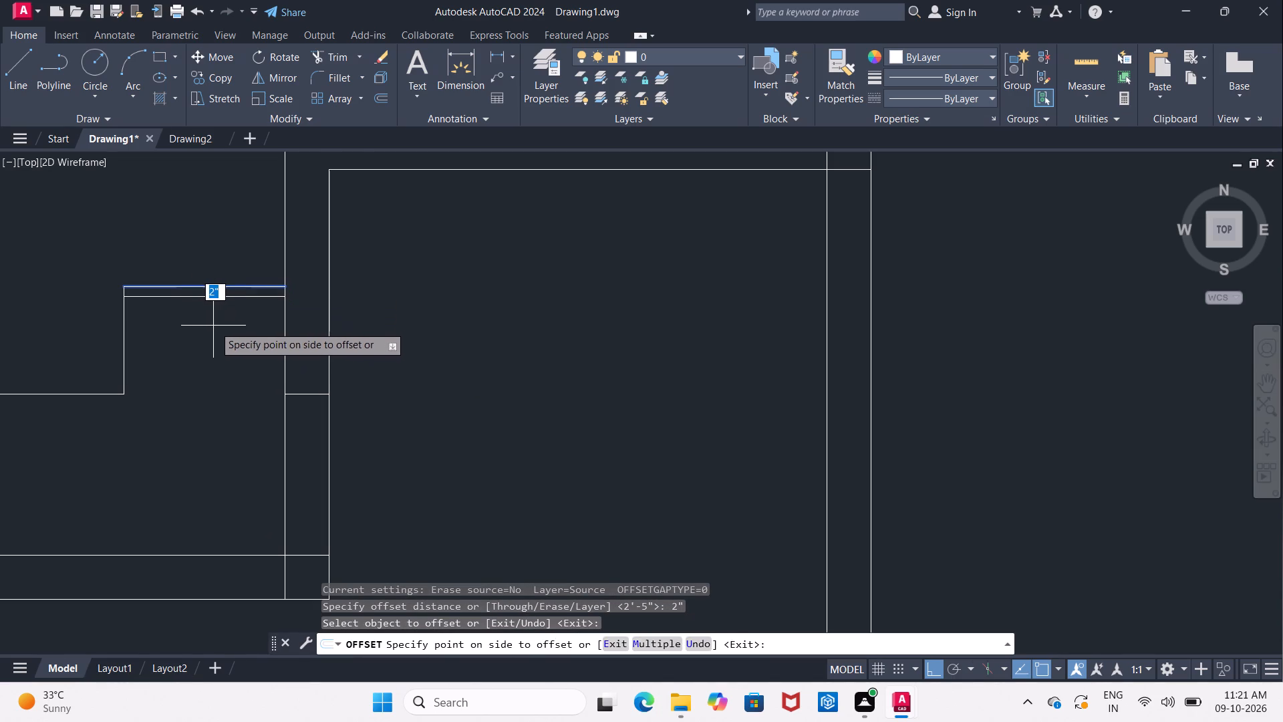
key(BackSpace)
text(3")
key(Return)
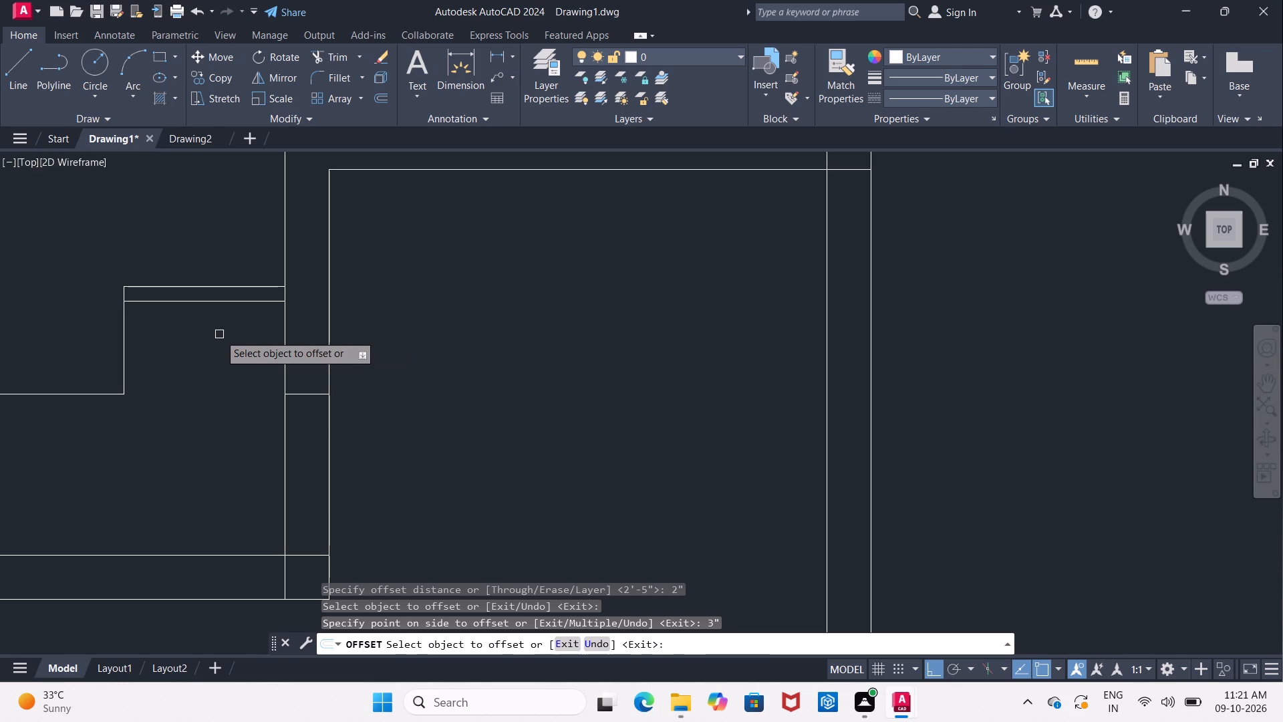
Offset the stepped outline's short vertical line 6" to the right.
click(124, 352)
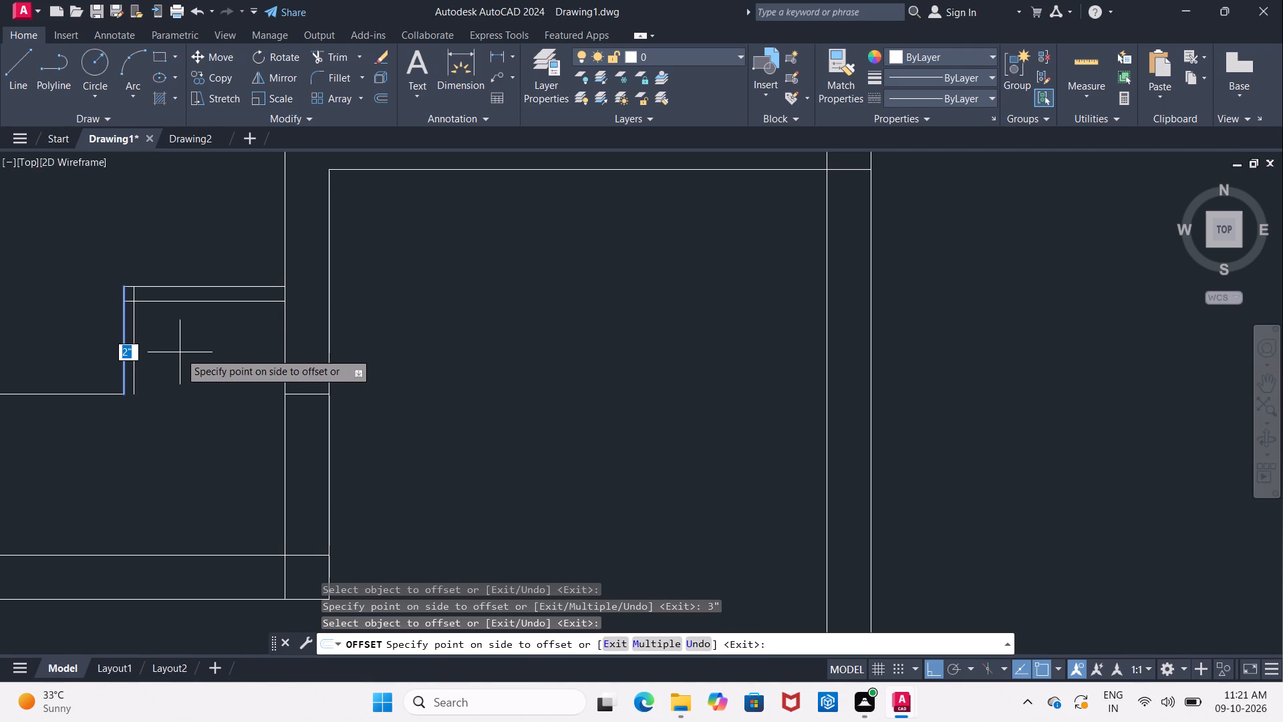
key(6)
key(shift+Return)
key(shift+quotedbl)
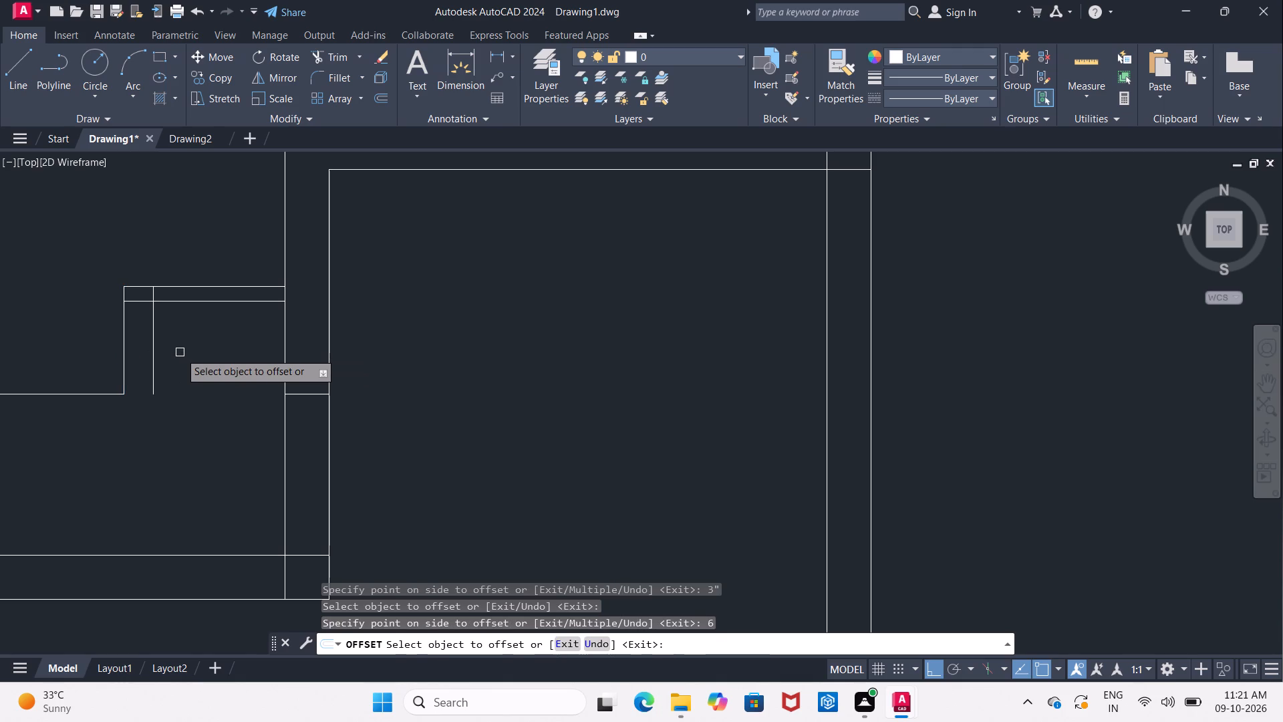
key(Escape)
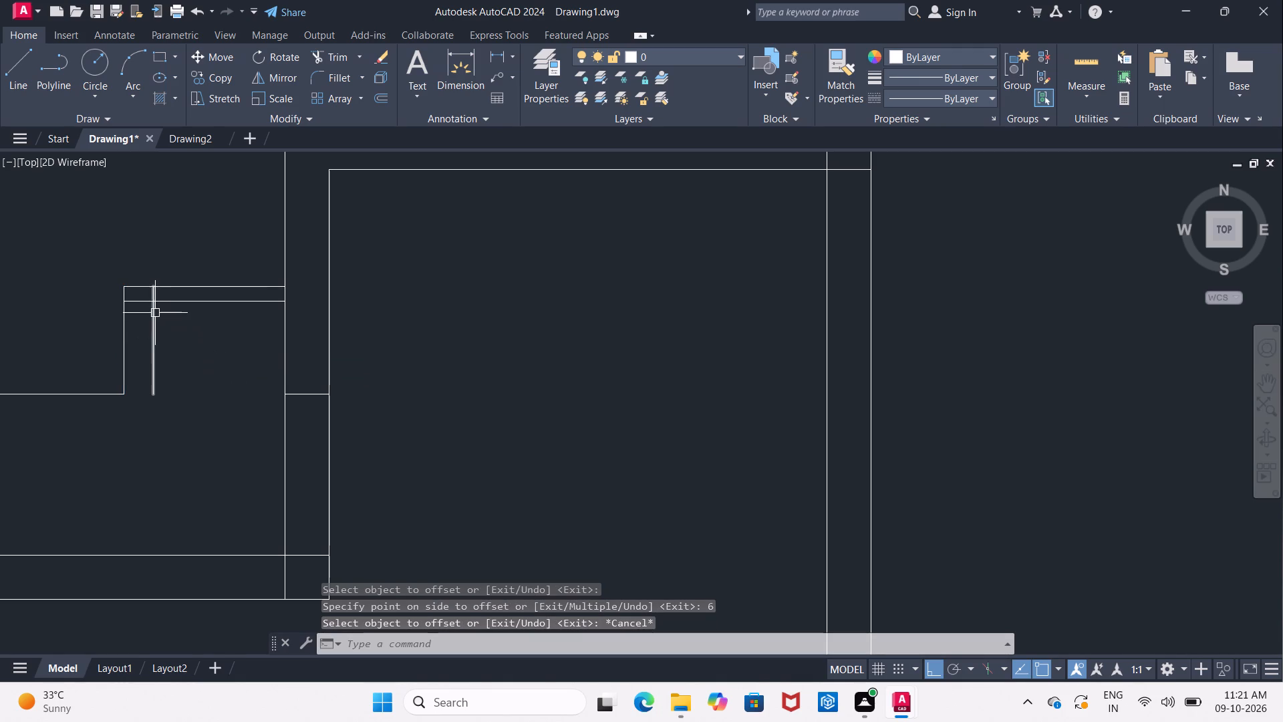
Trim the two new offset lines beyond their crossing, leaving a thin strip beneath the stepped outline's upper line.
scroll(152, 309, up, 1)
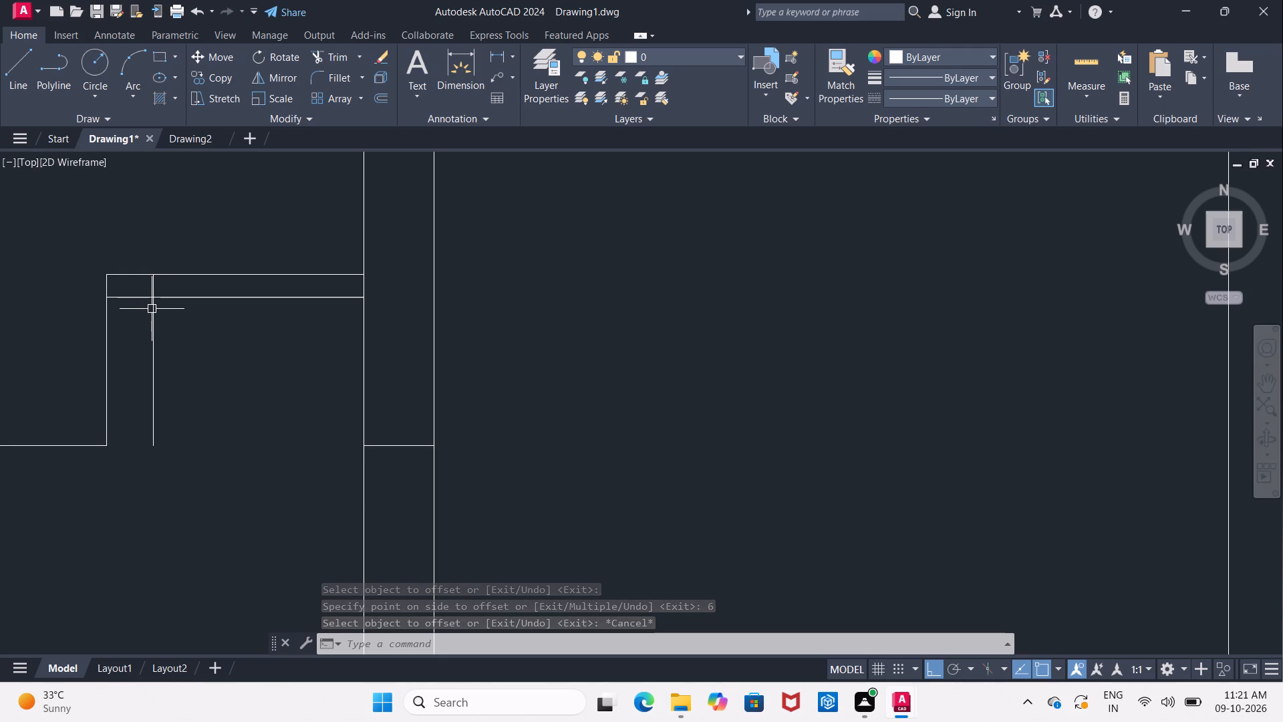
text(tr)
key(Return)
key(Return)
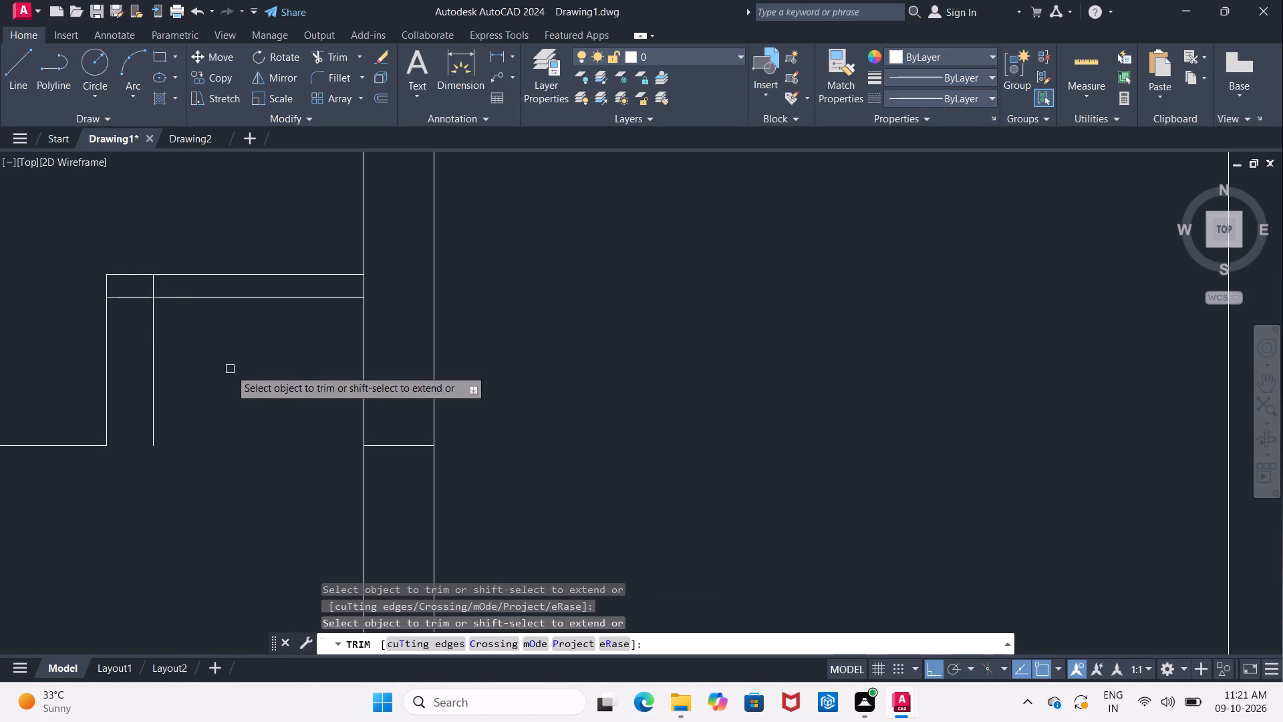
click(132, 293)
click(132, 308)
drag(134, 323, 178, 340)
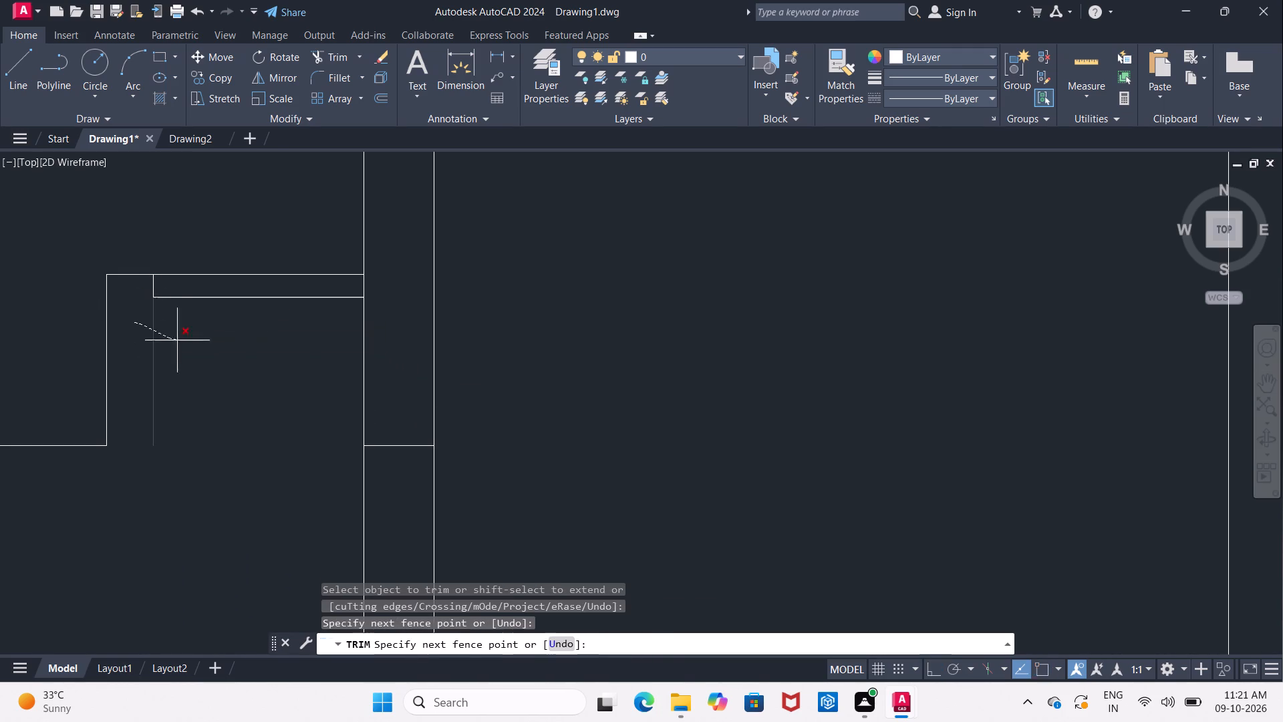
drag(178, 340, 179, 342)
scroll(181, 340, down, 2)
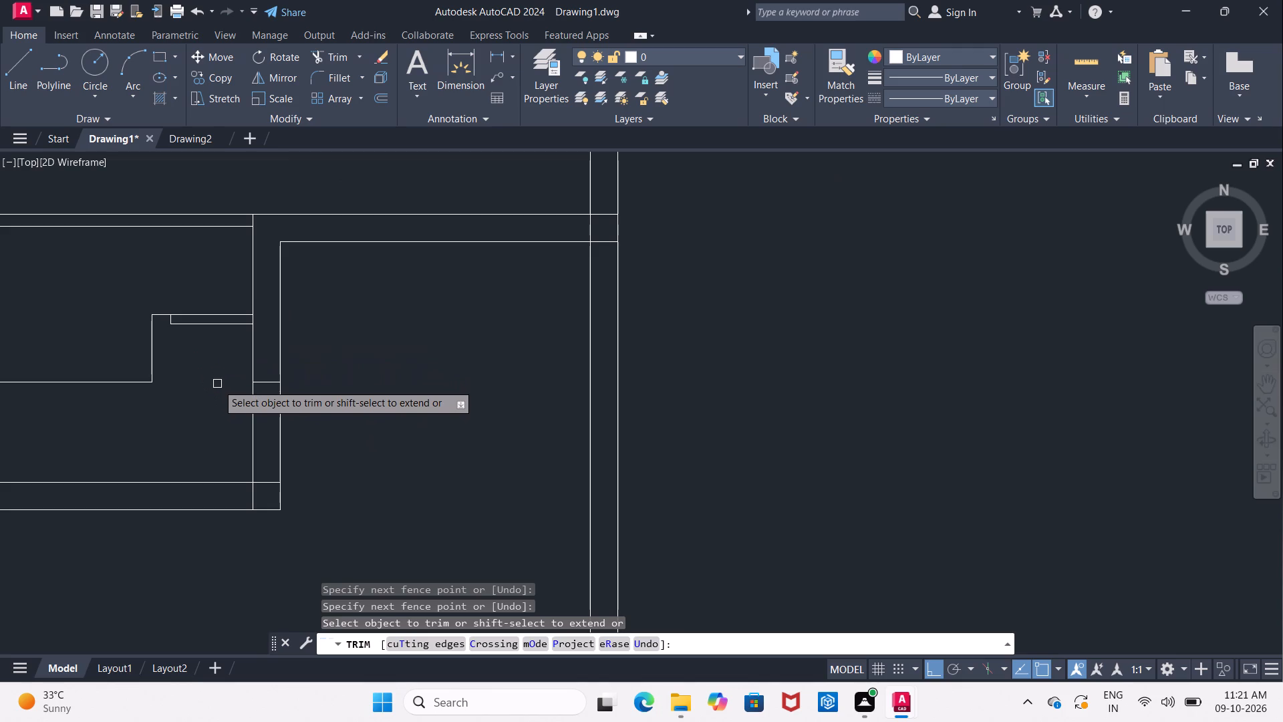
Extend the short horizontal stub in the wall left to the stepped outline's corner, and the strip's short vertical line down to it.
middle_drag(206, 394, 205, 379)
middle_click(205, 379)
key(Escape)
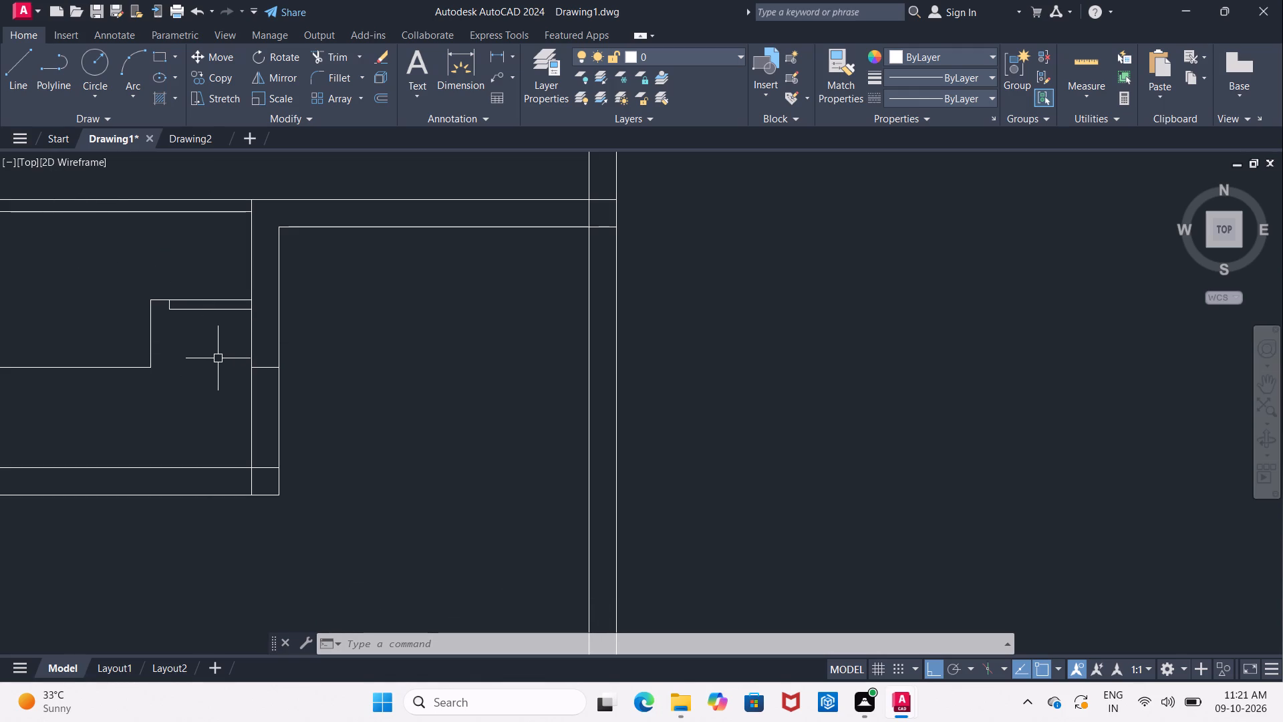
text(ex)
key(Return)
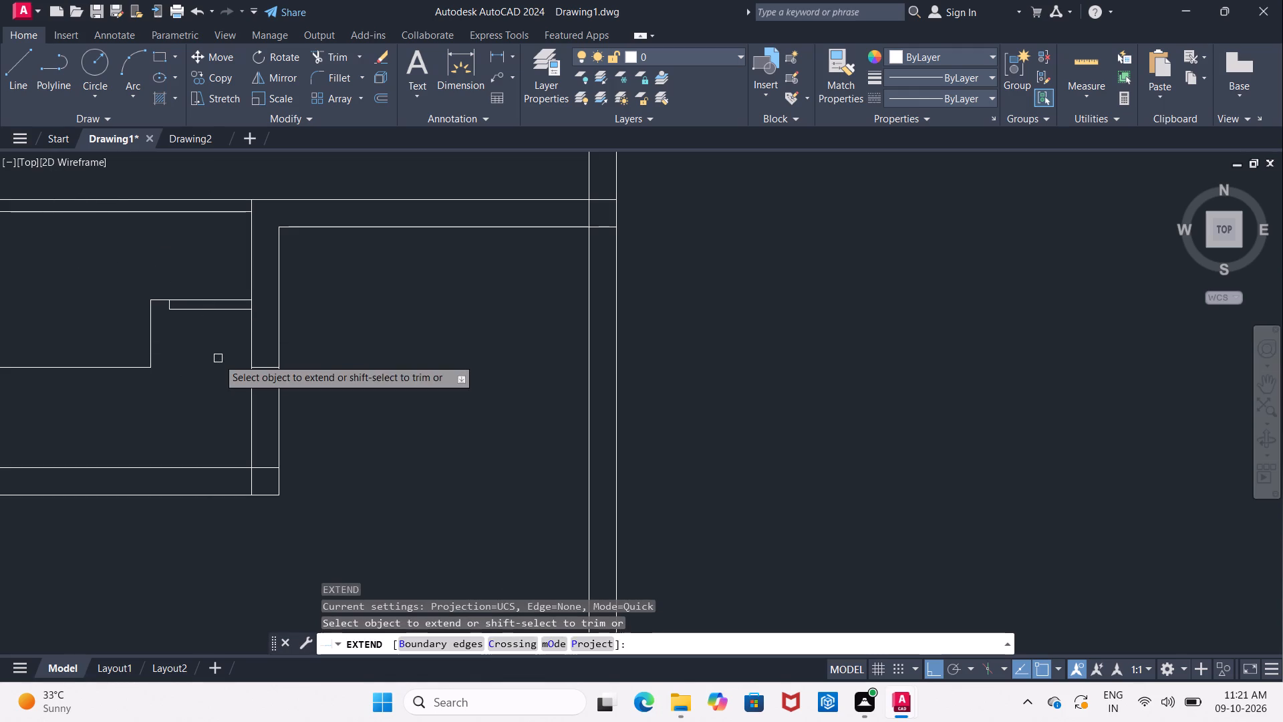
scroll(173, 298, up, 2)
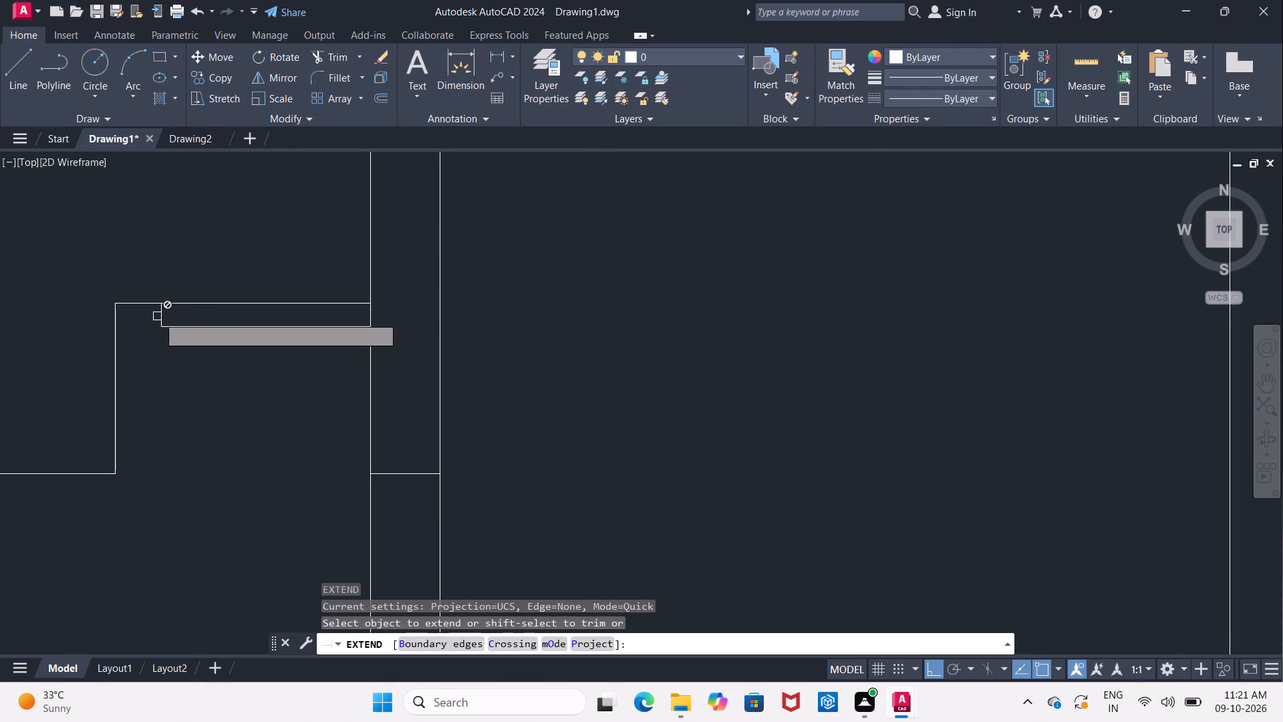
click(392, 473)
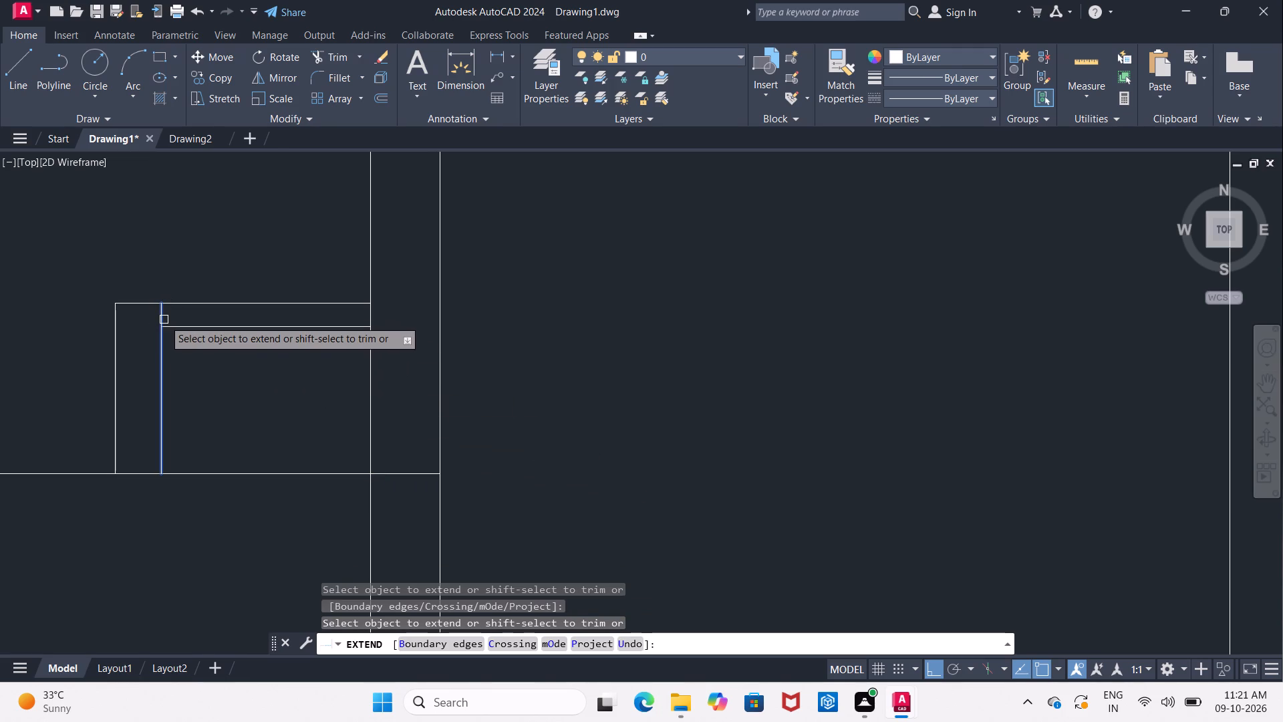
click(164, 320)
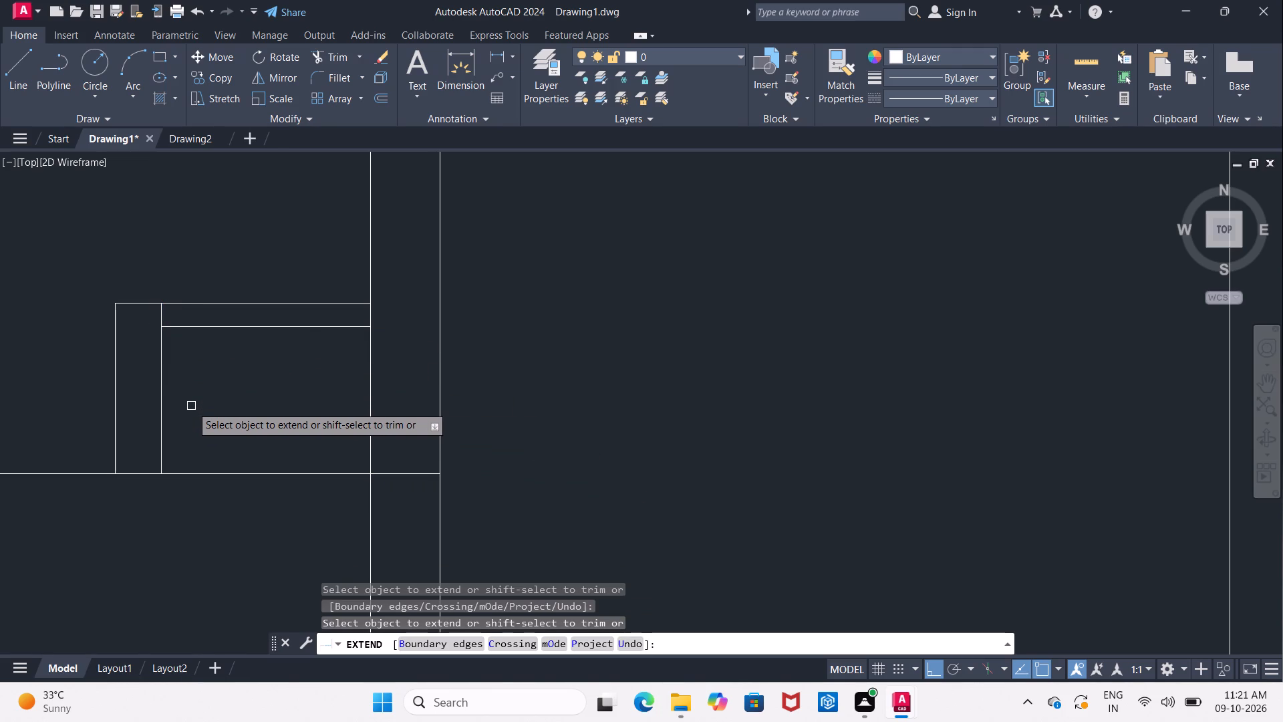
key(Escape)
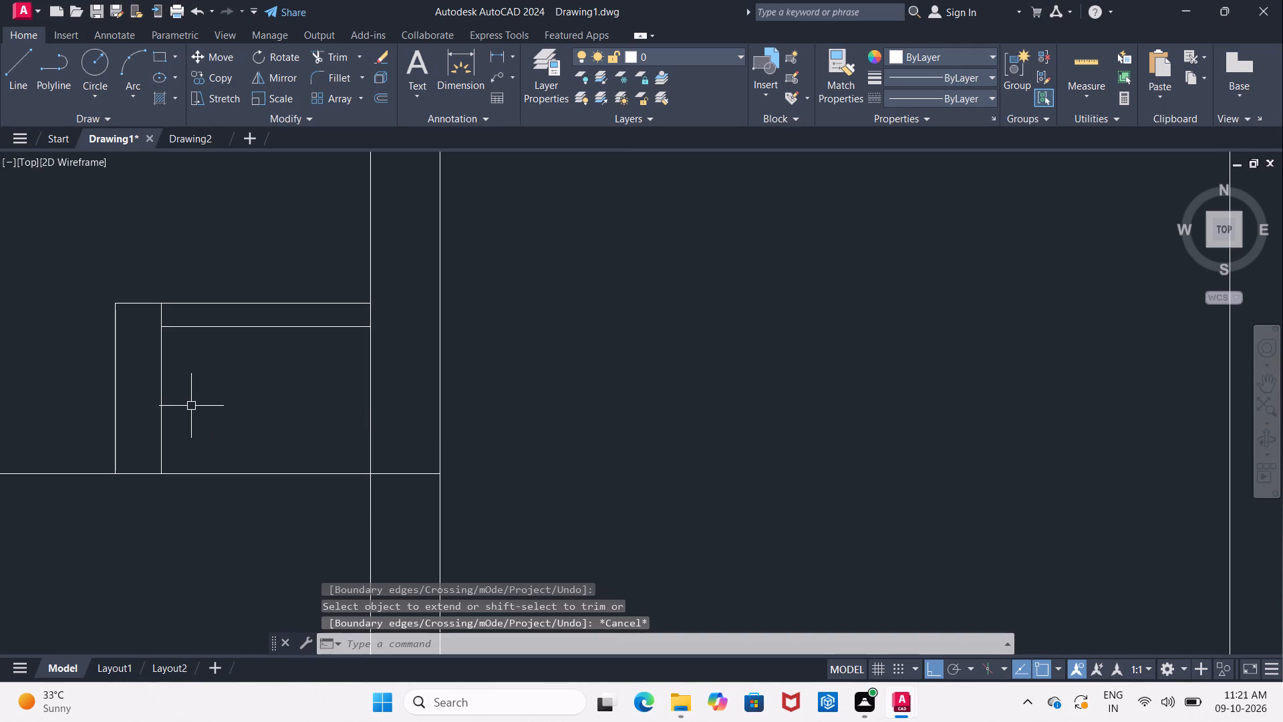
Trim the piece of the extended horizontal line between the stepped outline's short vertical line and the parallel line beside it.
text(tr)
key(Return)
key(Return)
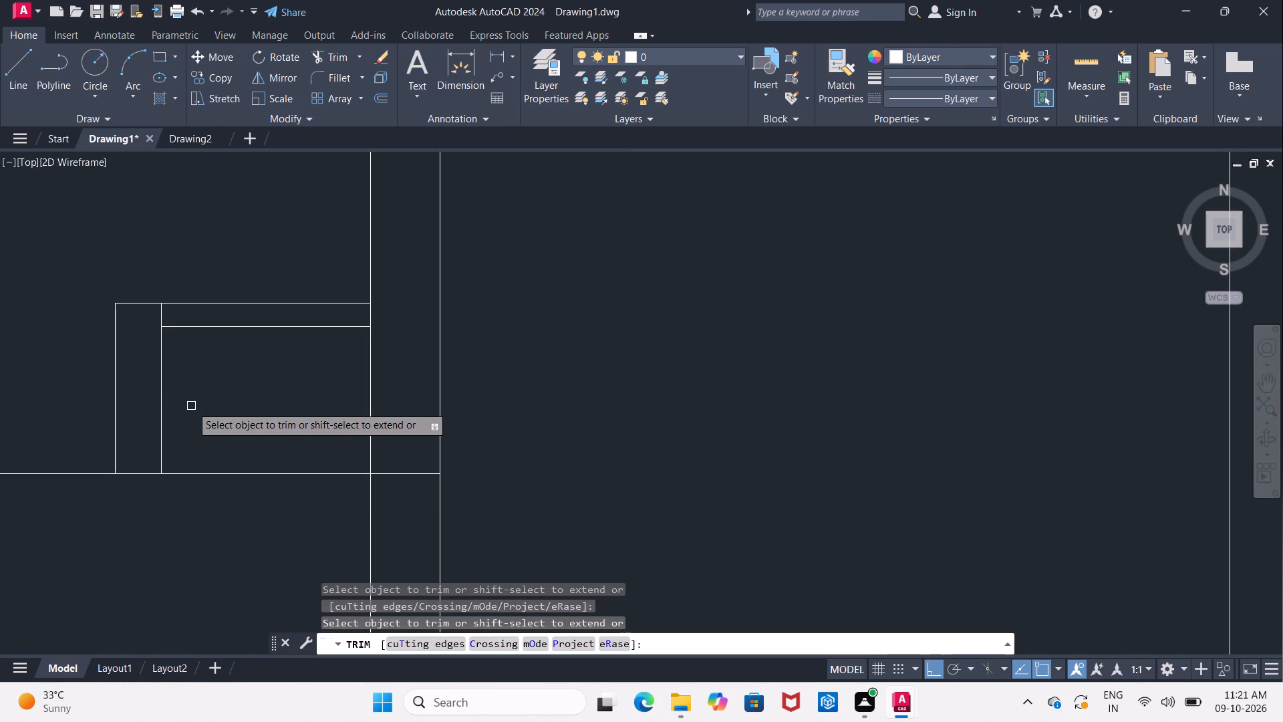
click(134, 475)
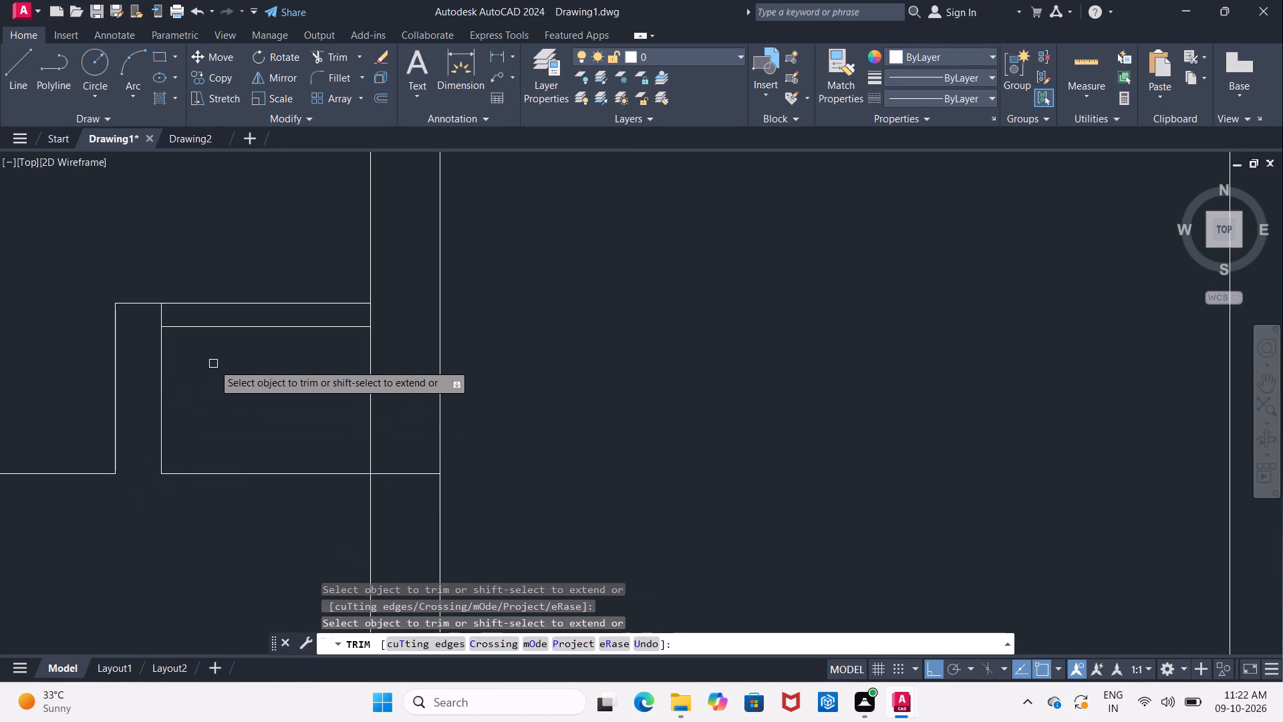
key(Escape)
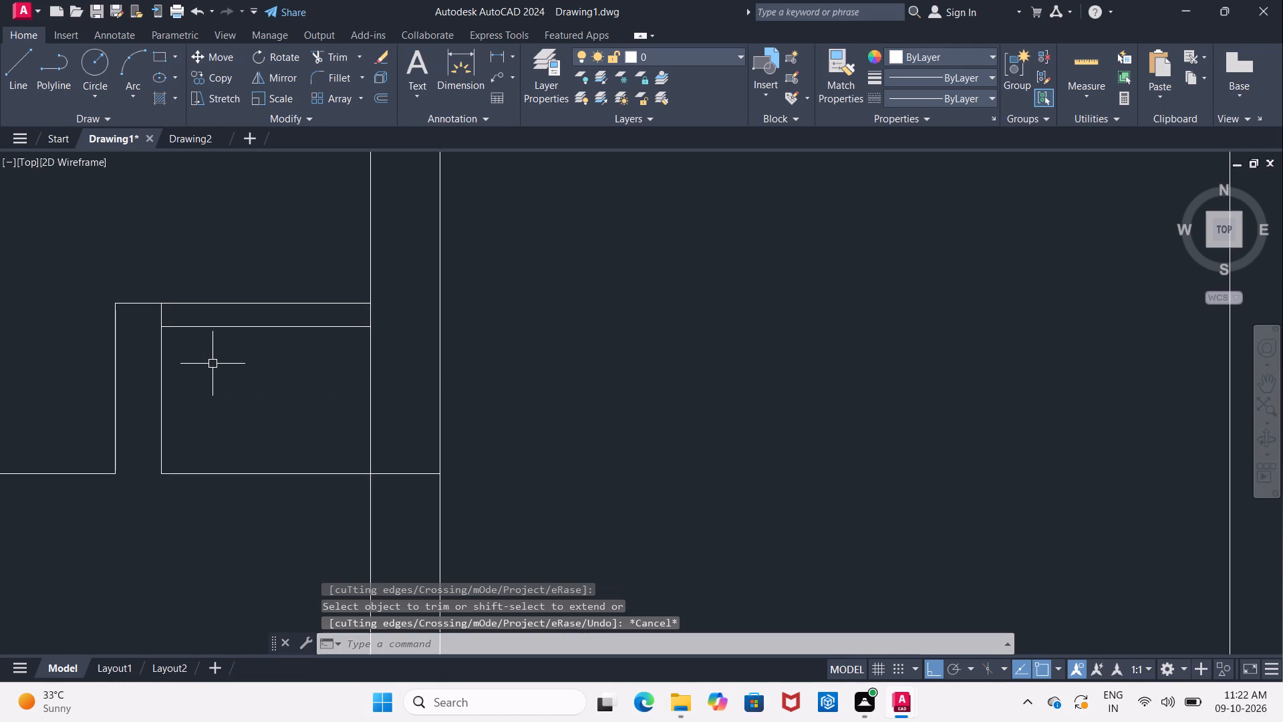
Offset the thin strip's lower horizontal line 10" downward.
key(o)
key(Return)
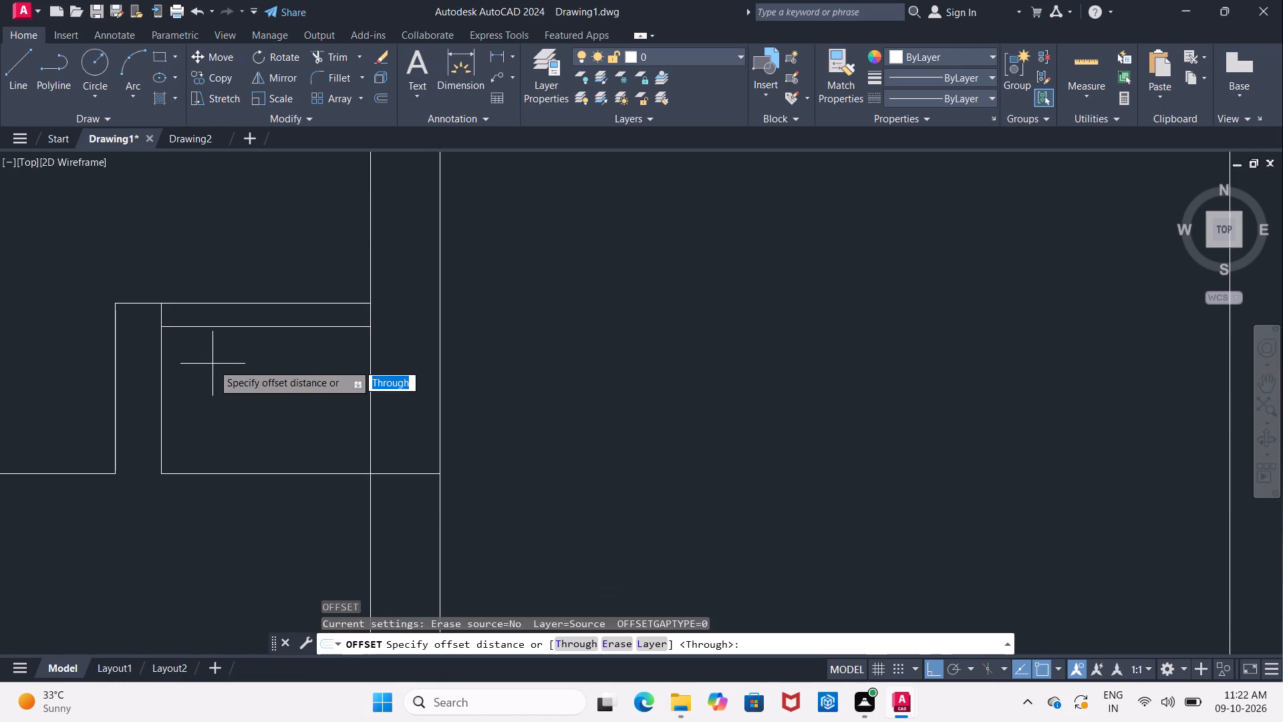
key(1)
key(apostrophe)
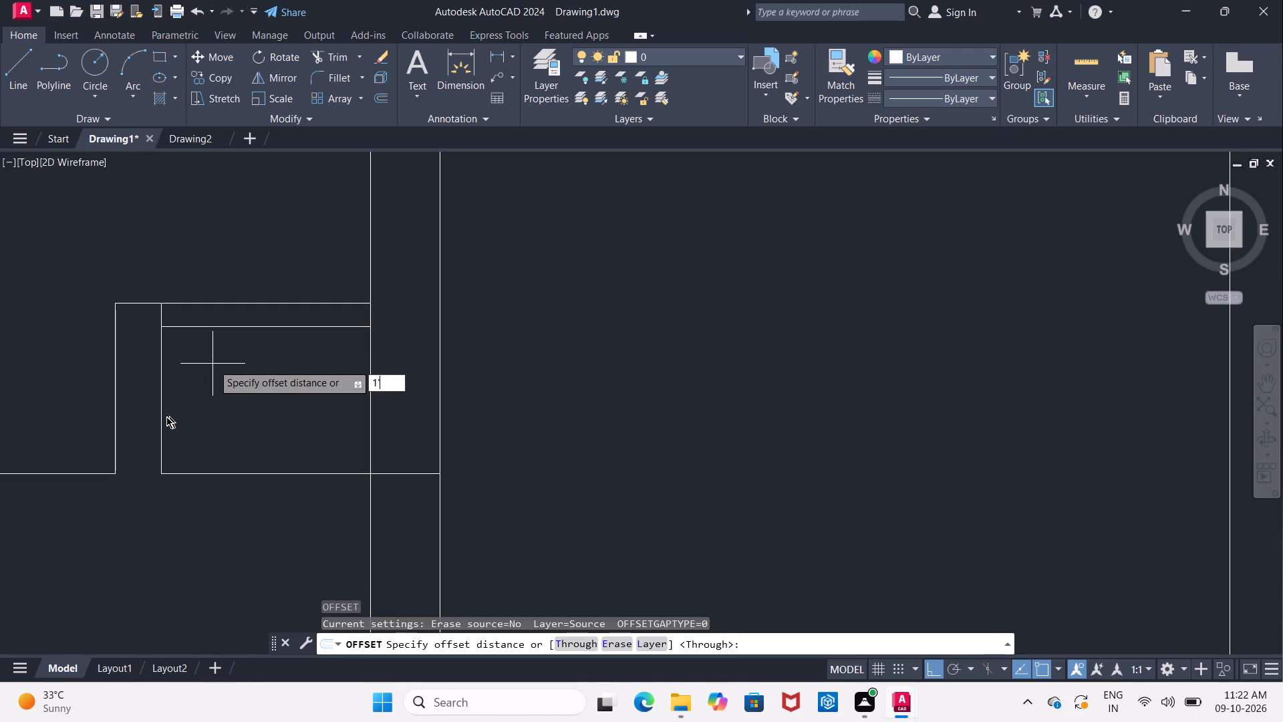
key(5)
key(shift+quotedbl)
key(Return)
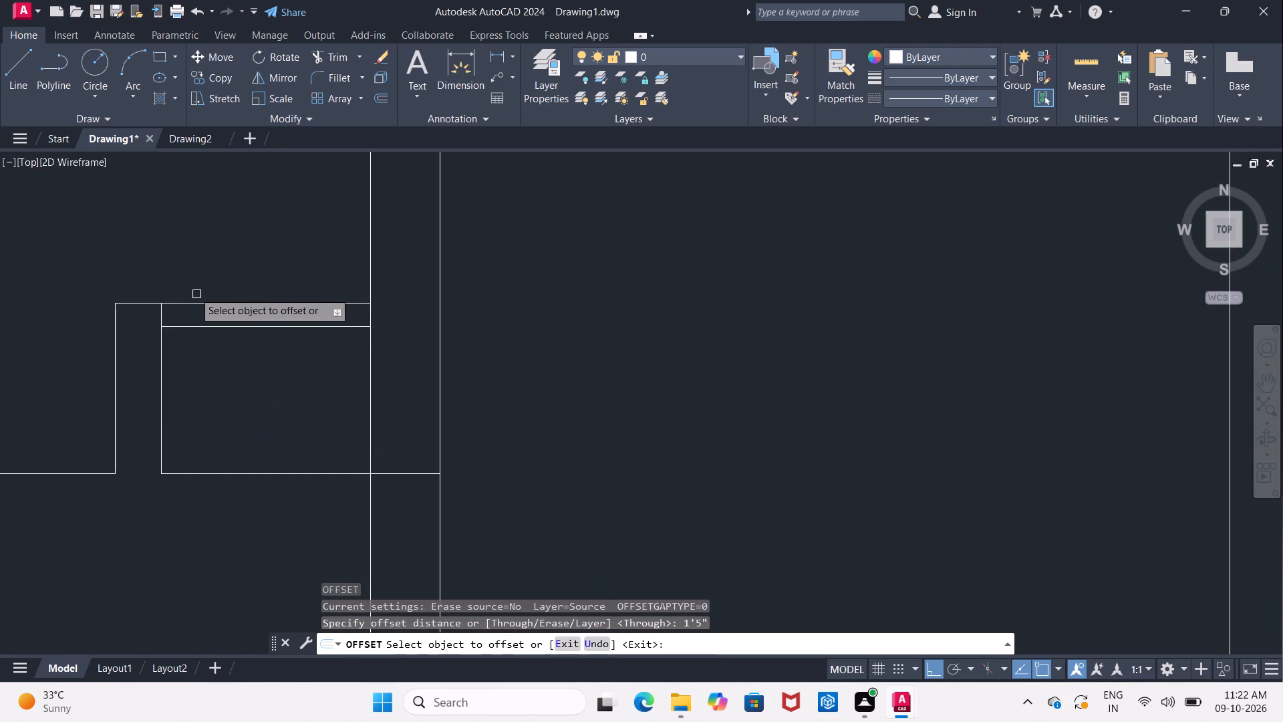
click(227, 326)
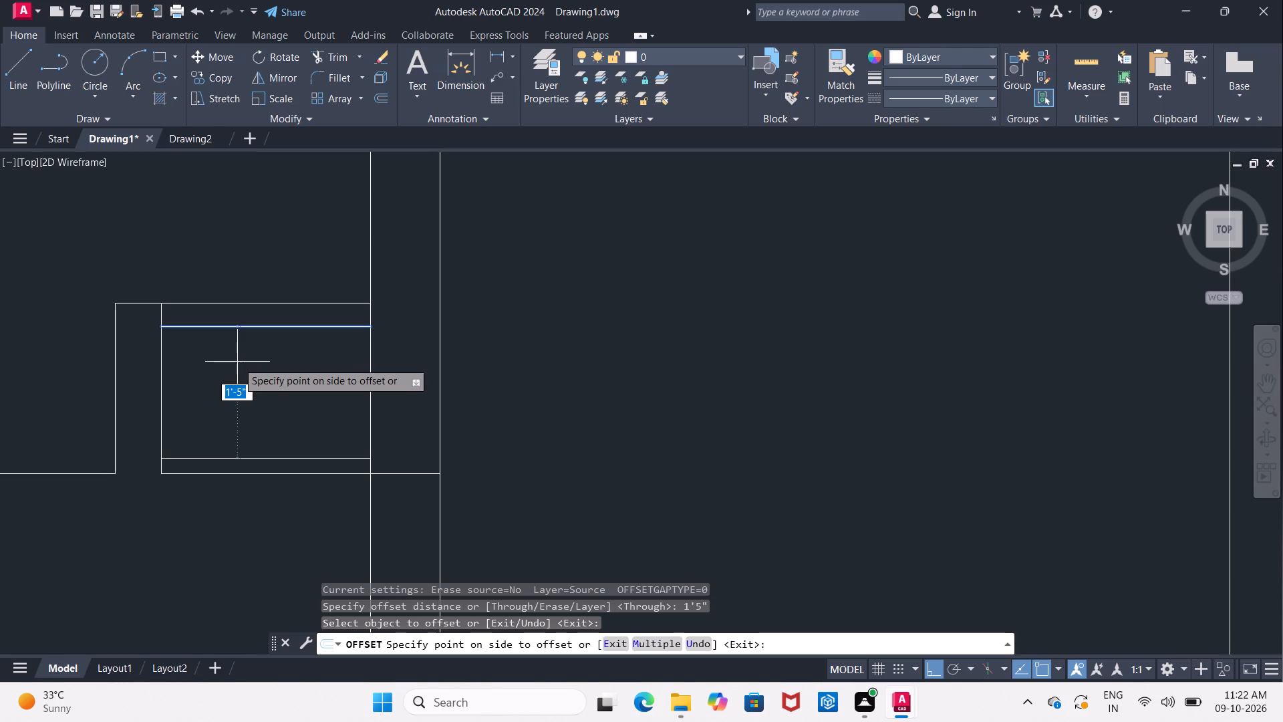
key(7)
key(BackSpace)
text(10)
key(shift+quotedbl)
key(Return)
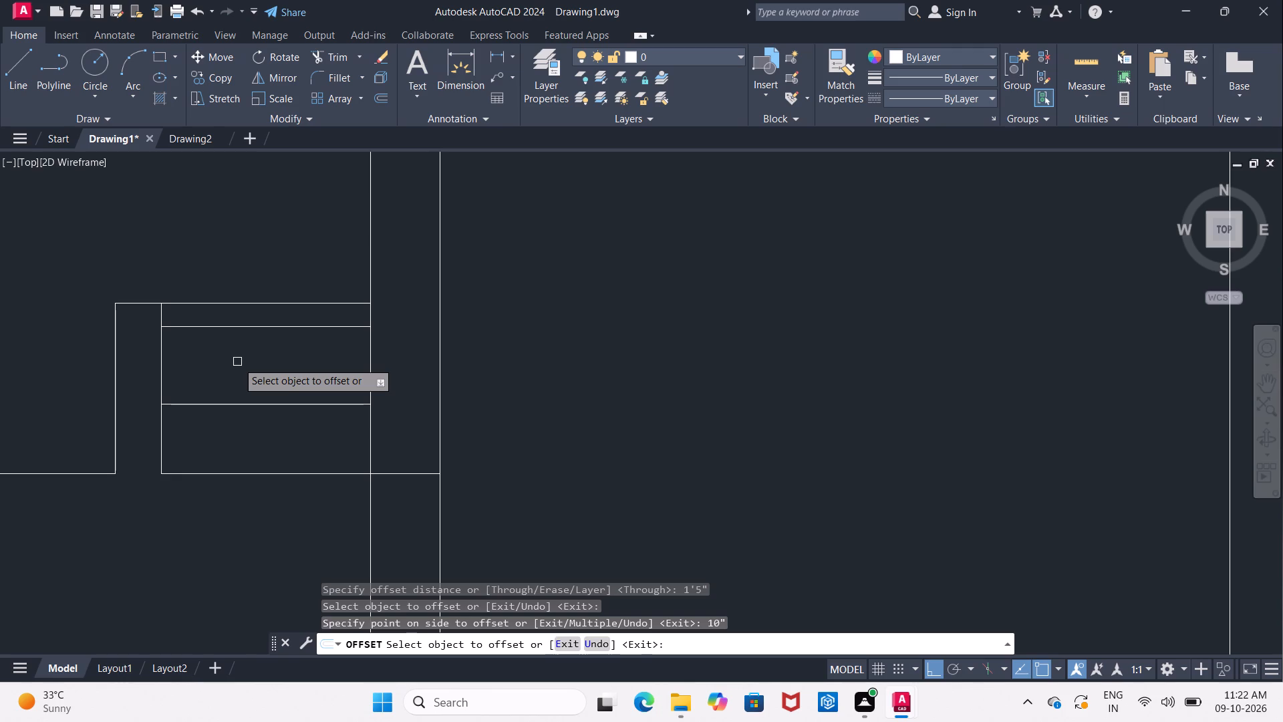
Offset the new horizontal line inside the stepped recess another 5" downward.
key(o)
key(Return)
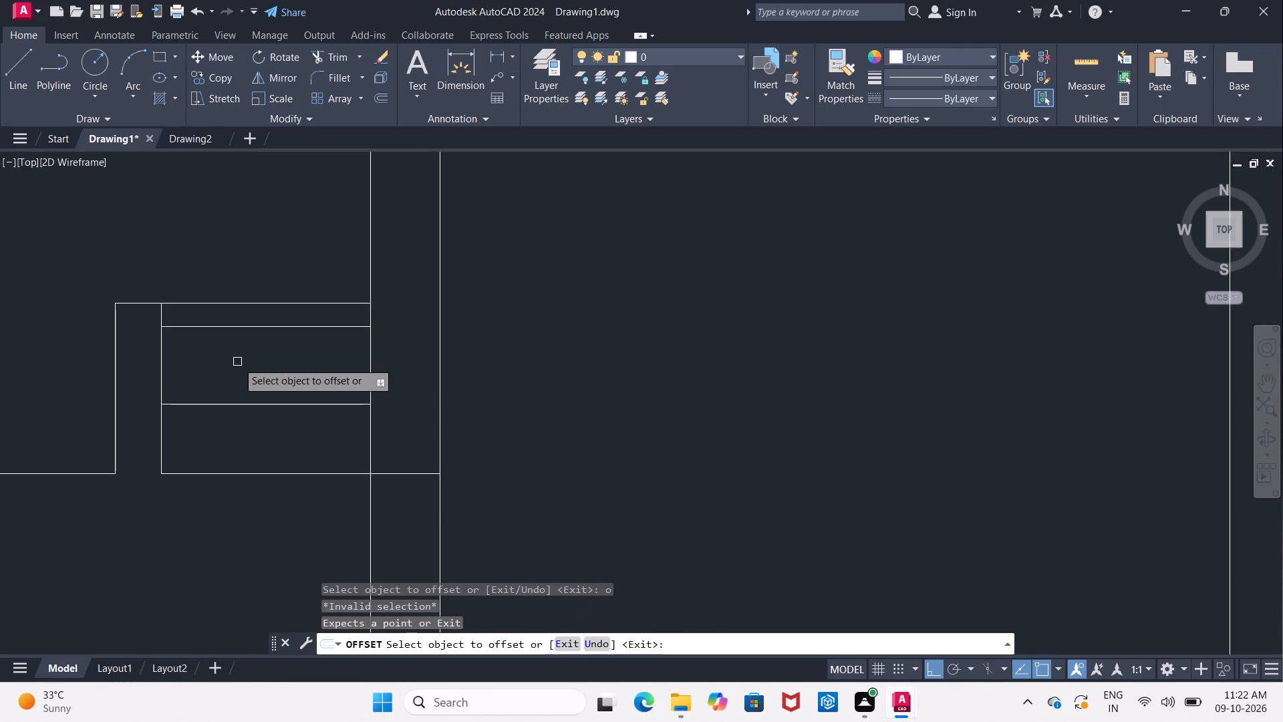
text(5")
key(Return)
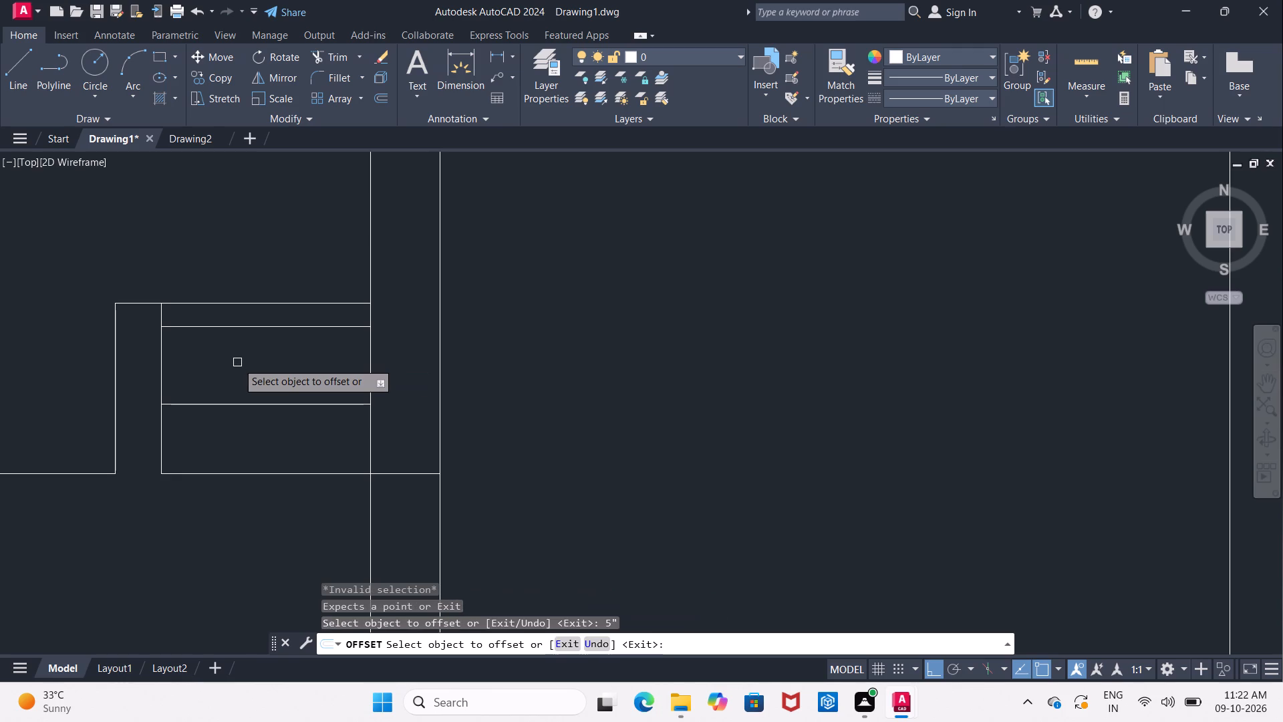
click(333, 407)
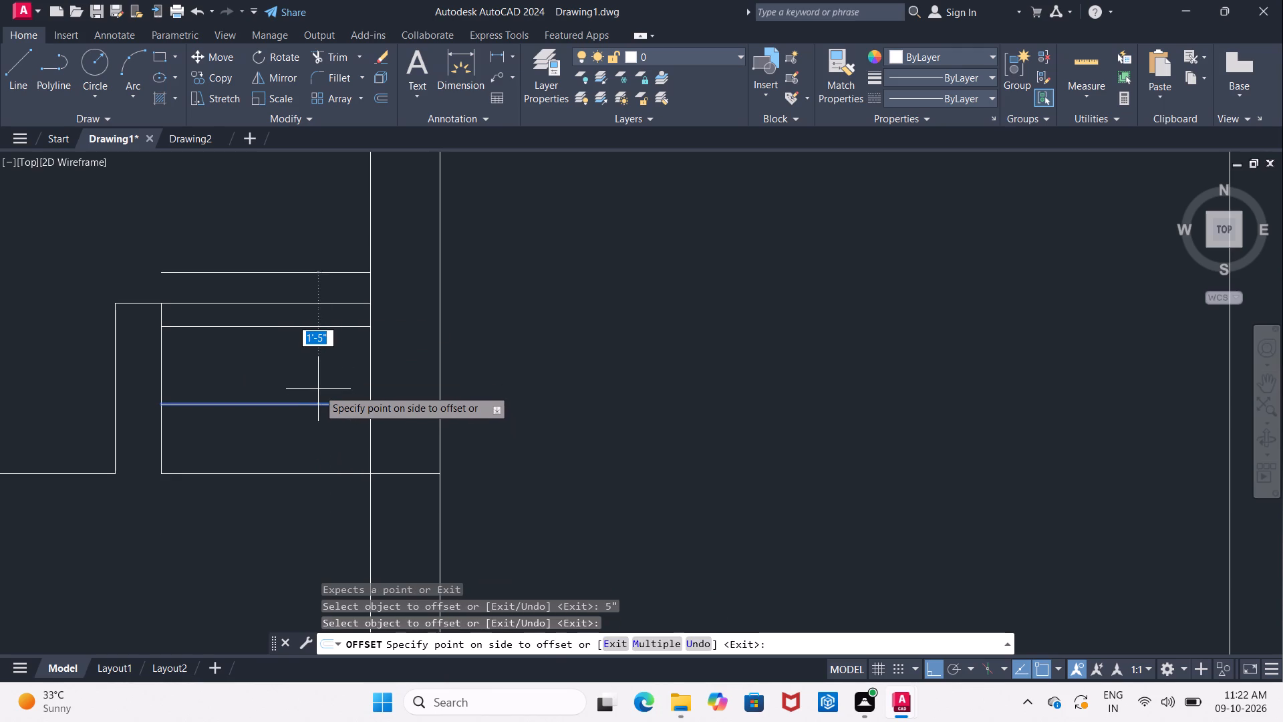
key(5)
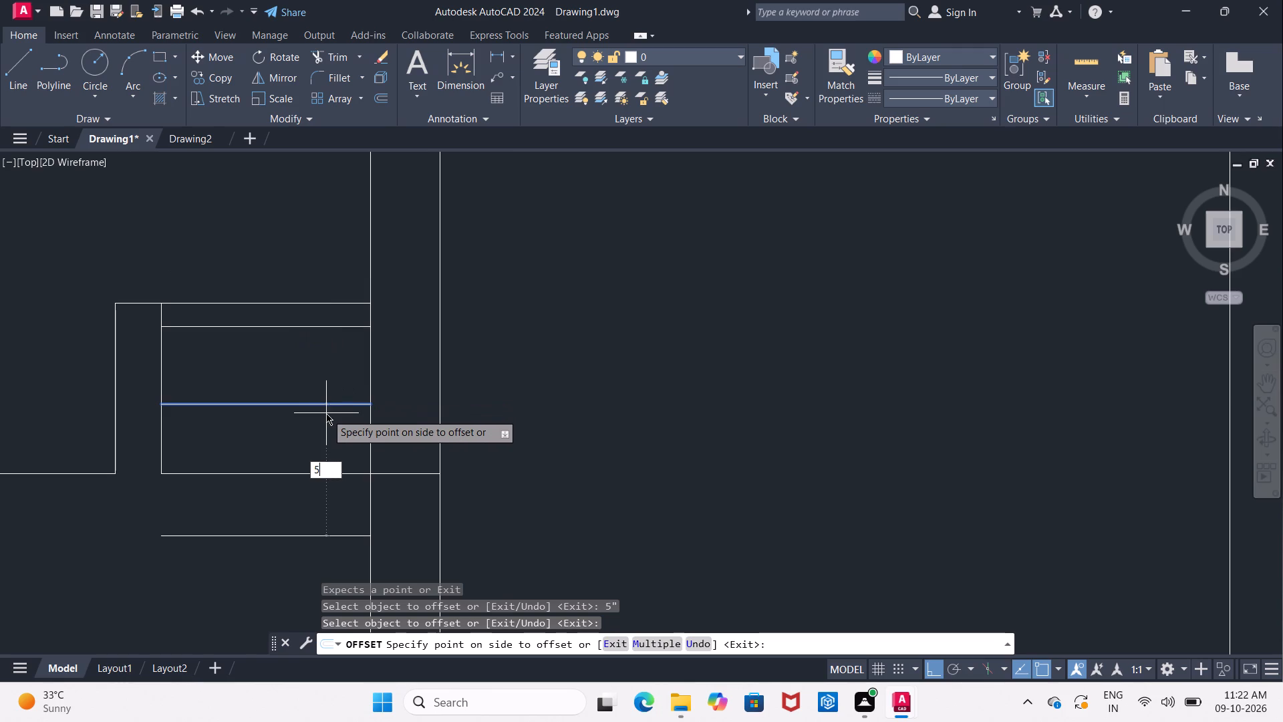
key(shift+quotedbl)
key(Return)
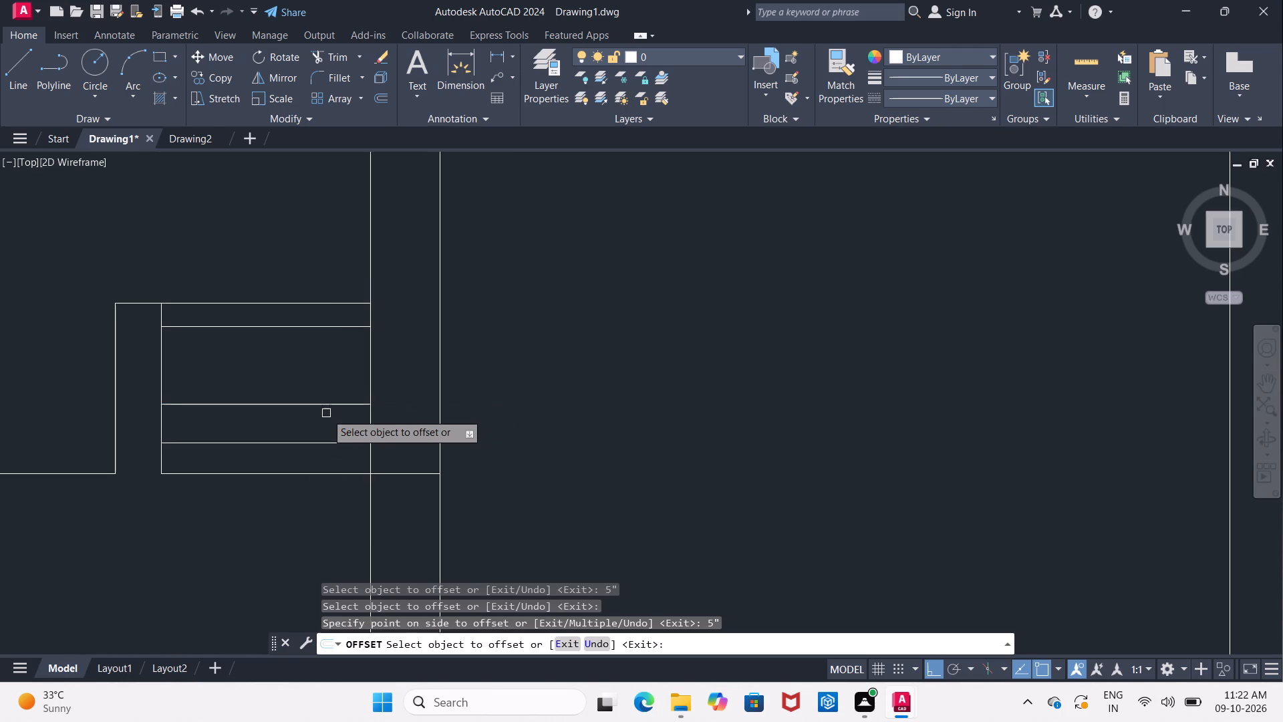
click(307, 402)
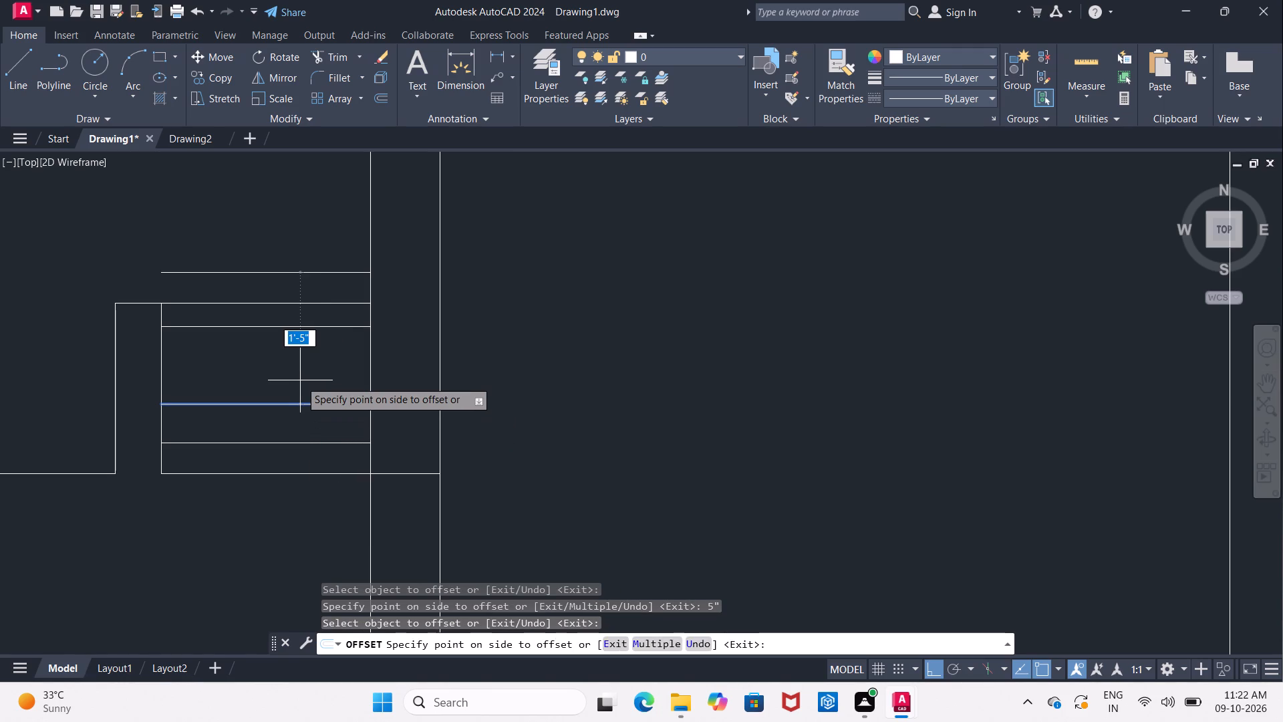
key(Escape)
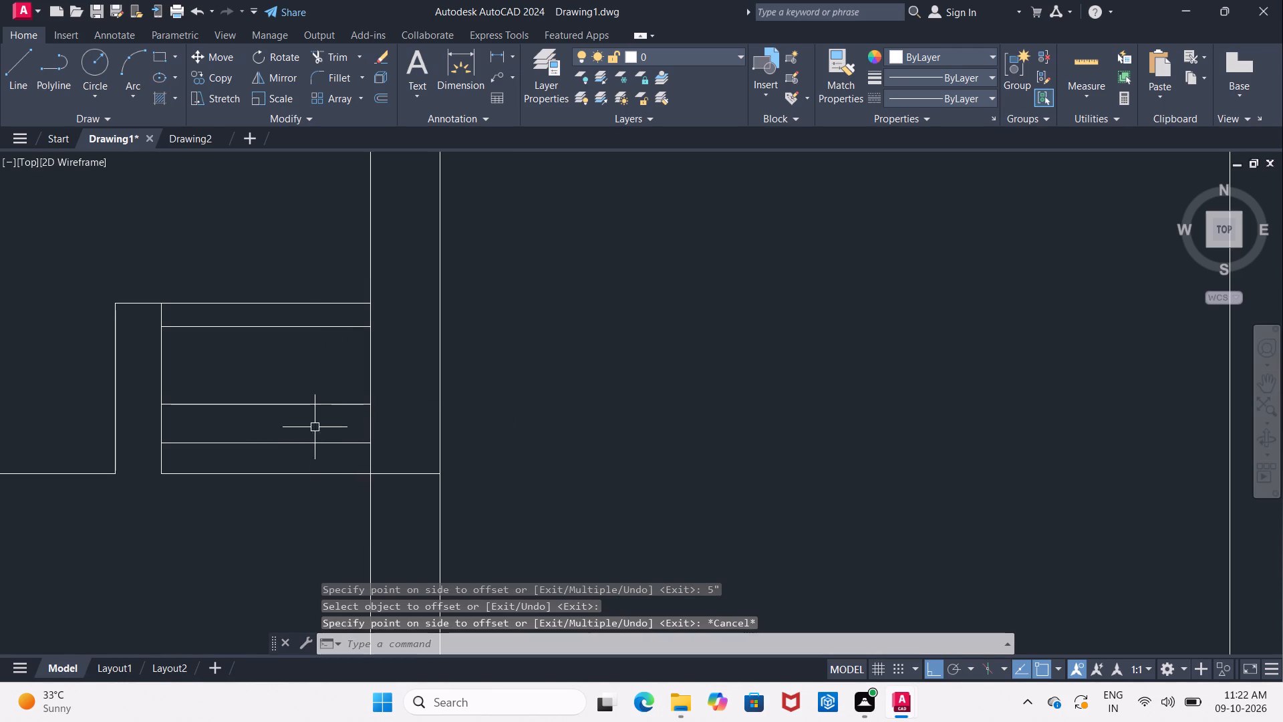
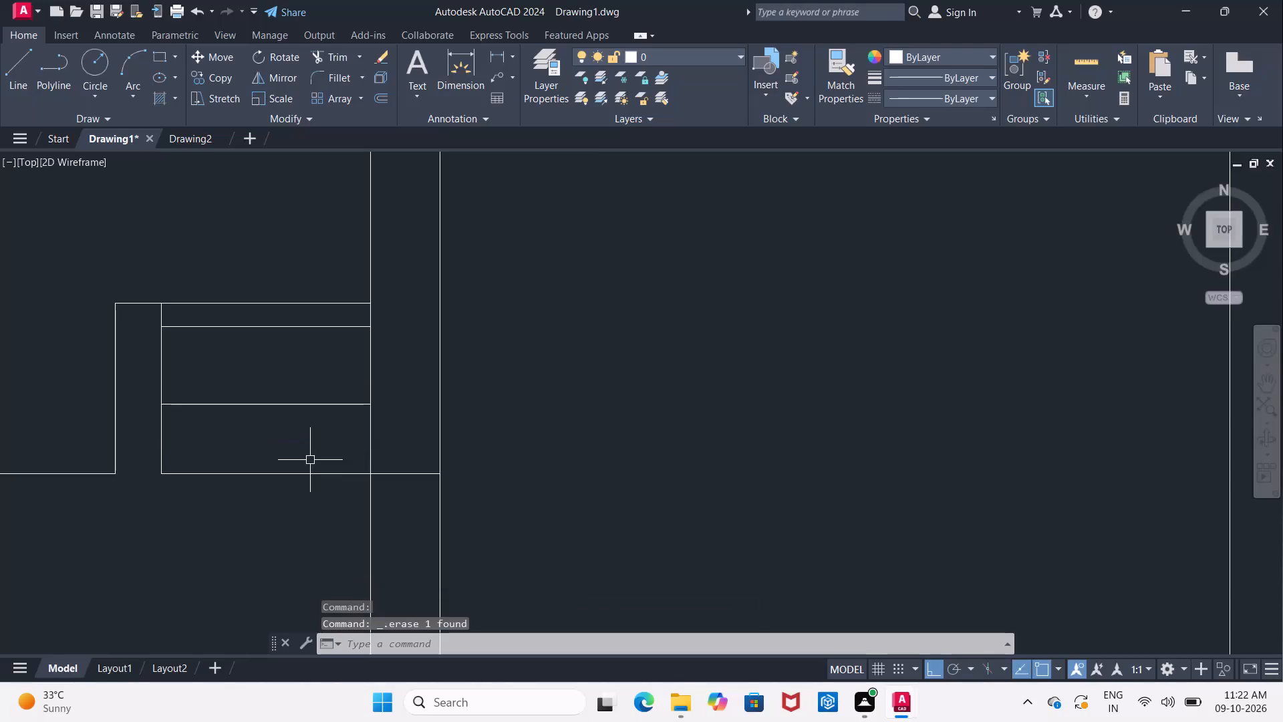
Offset the lower horizontal line inside the small recess 5" upward, and erase the original line.
key(o)
key(Return)
text(5")
key(Return)
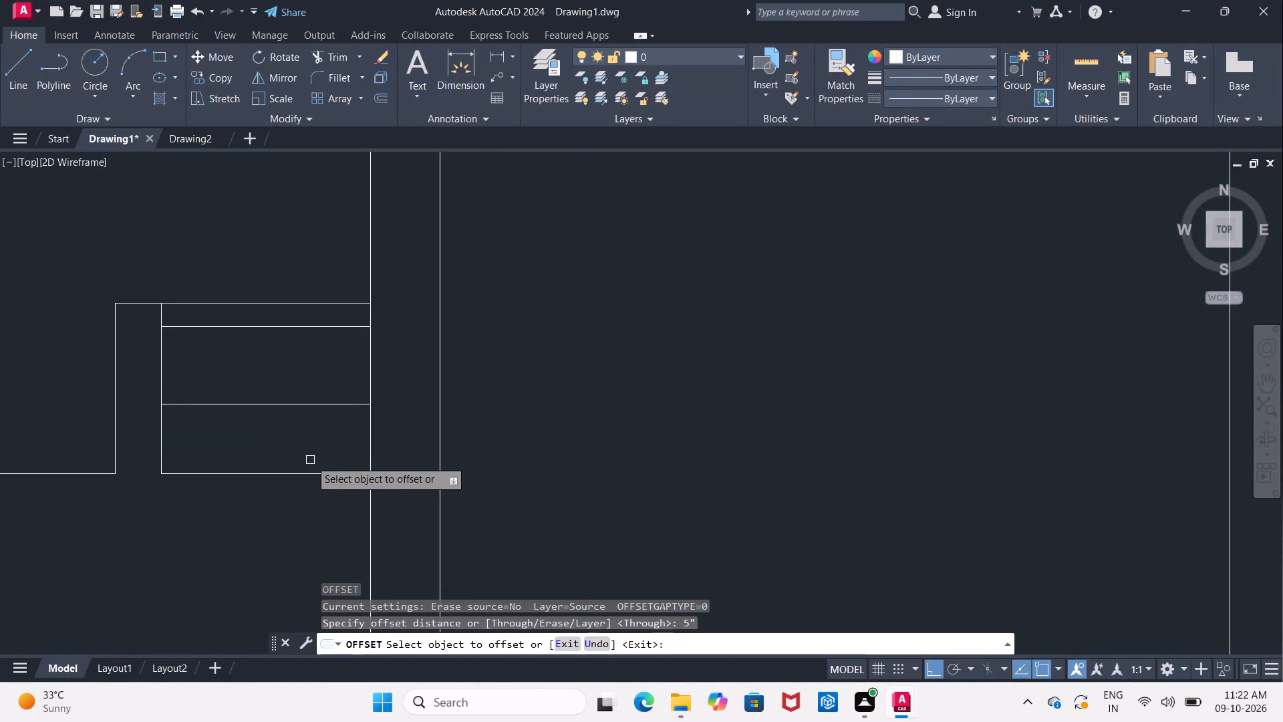
click(231, 406)
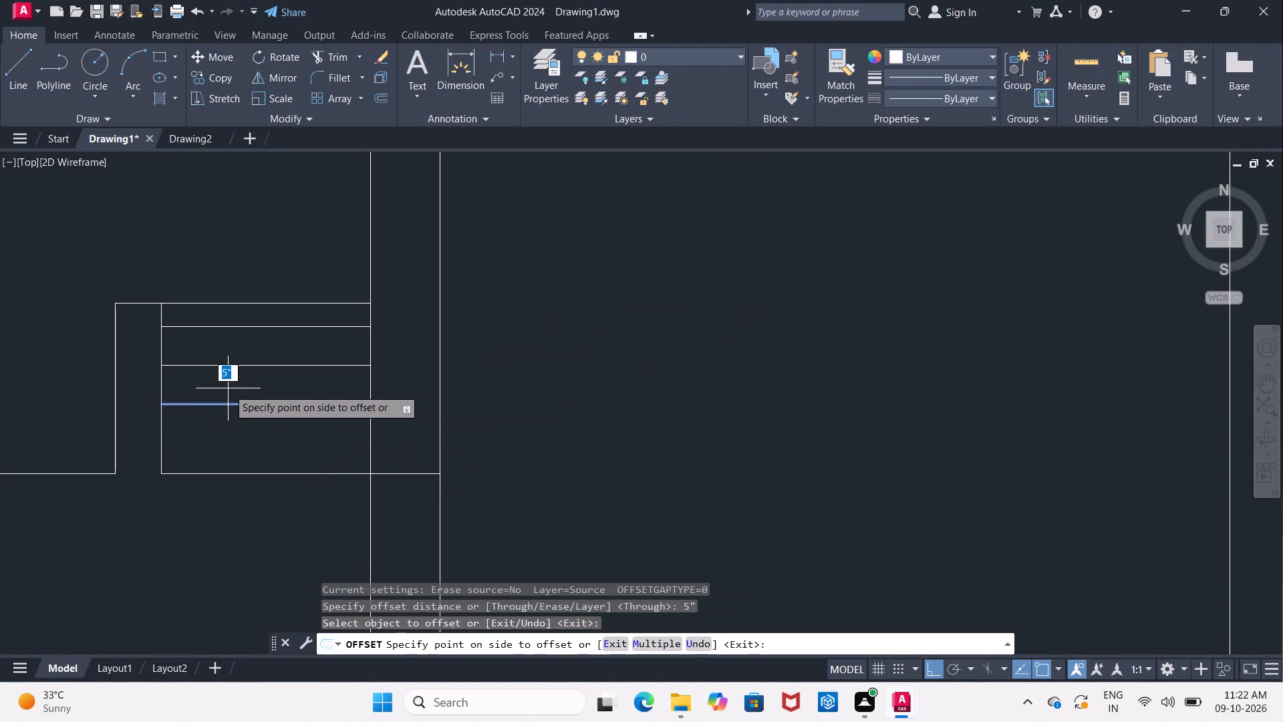
click(228, 380)
key(Escape)
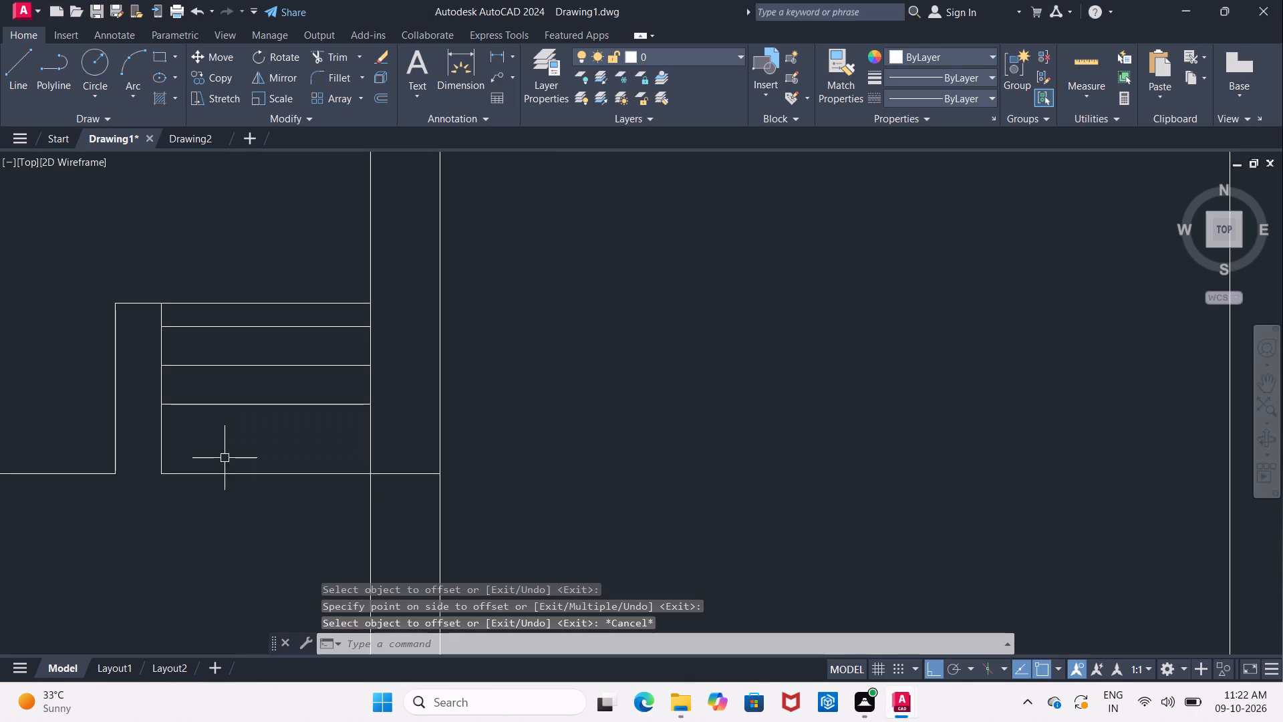
click(235, 404)
key(Delete)
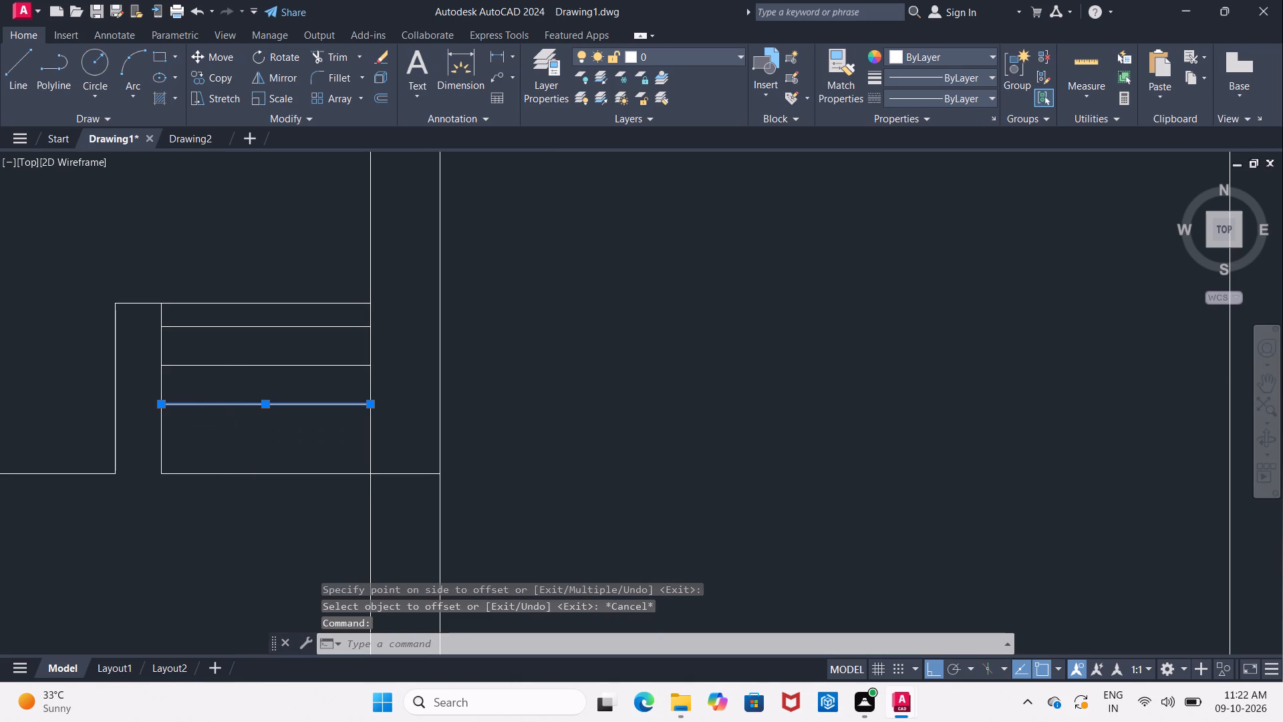
Trim the recess's vertical edge between the two inner horizontal lines and remove the lower of those lines to leave an opening.
key(t)
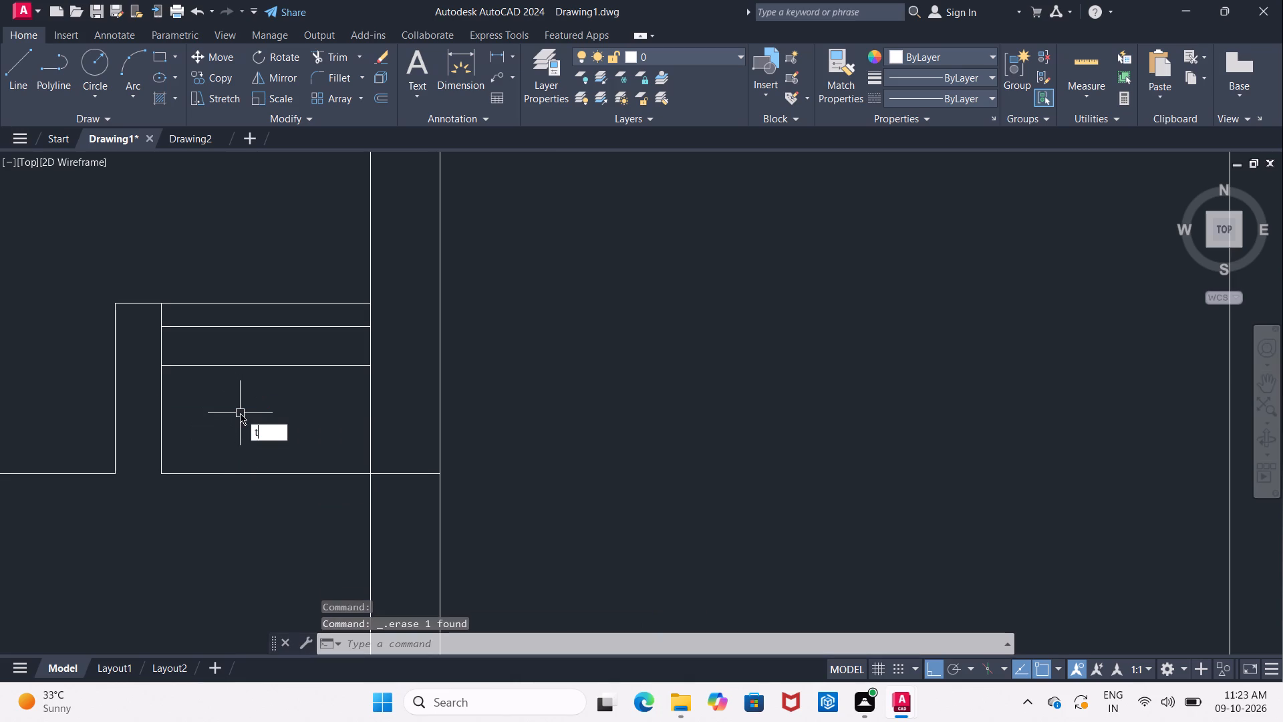
key(r)
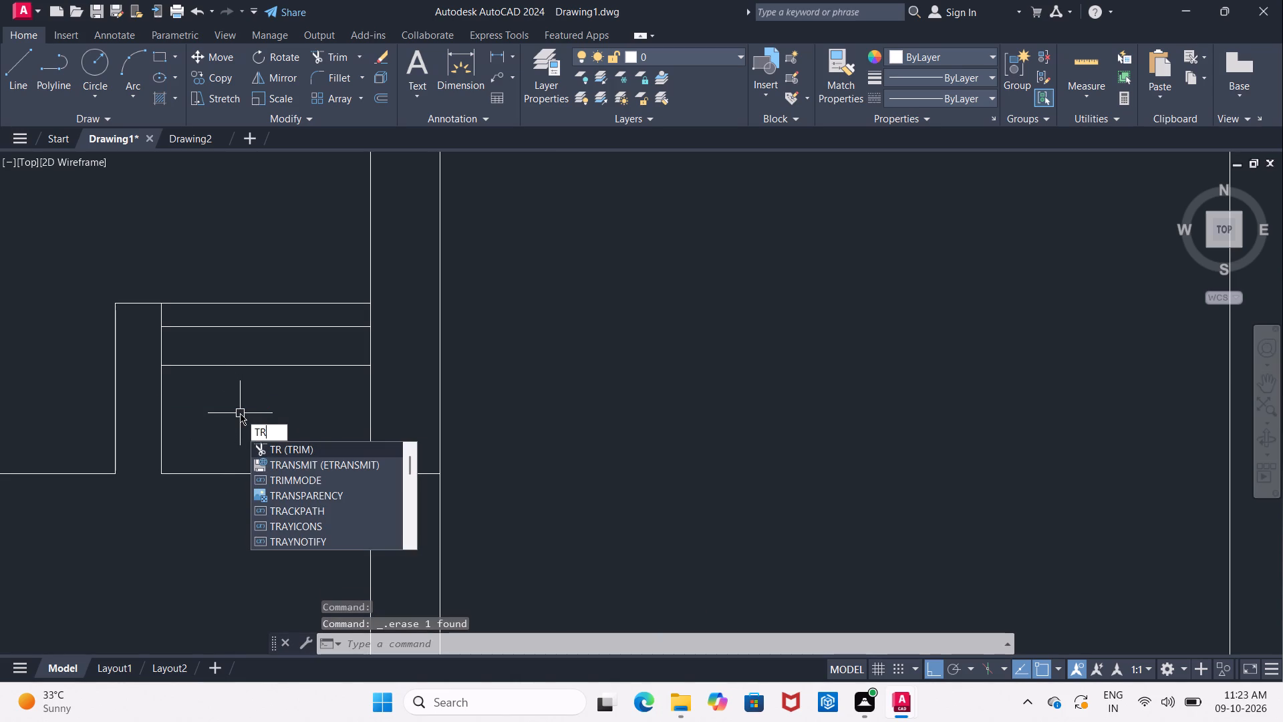
key(Return)
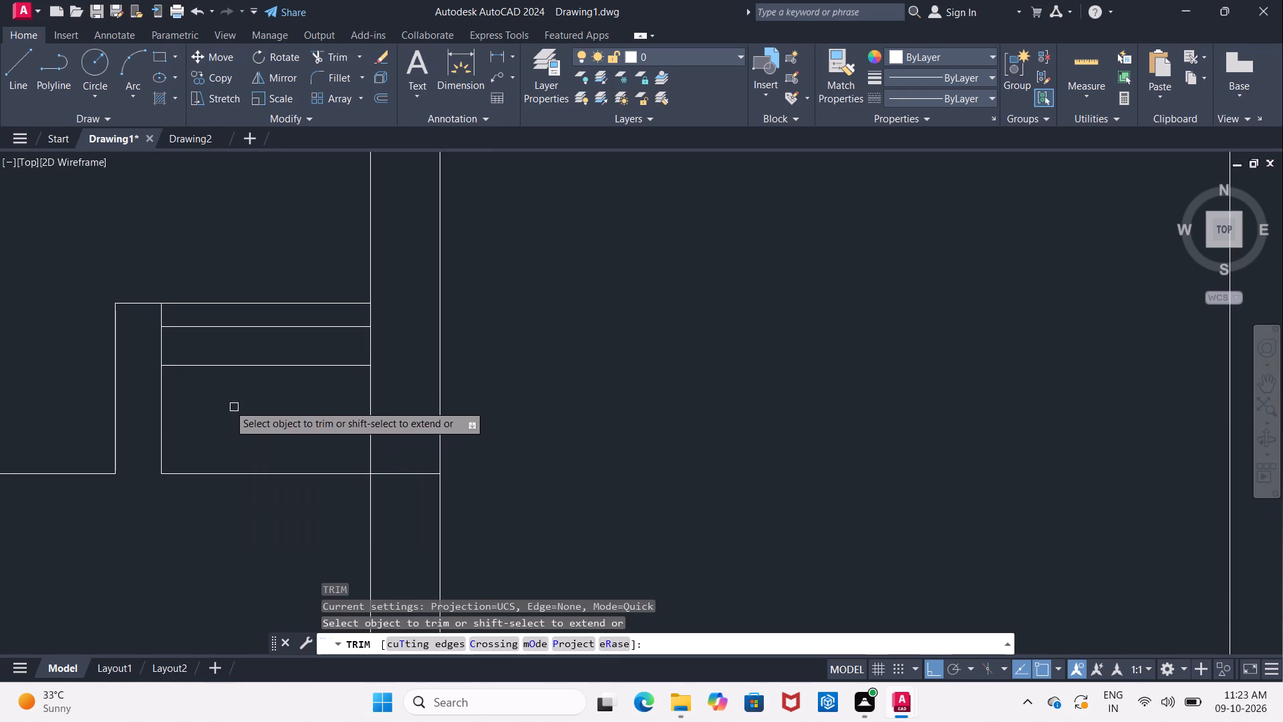
click(159, 347)
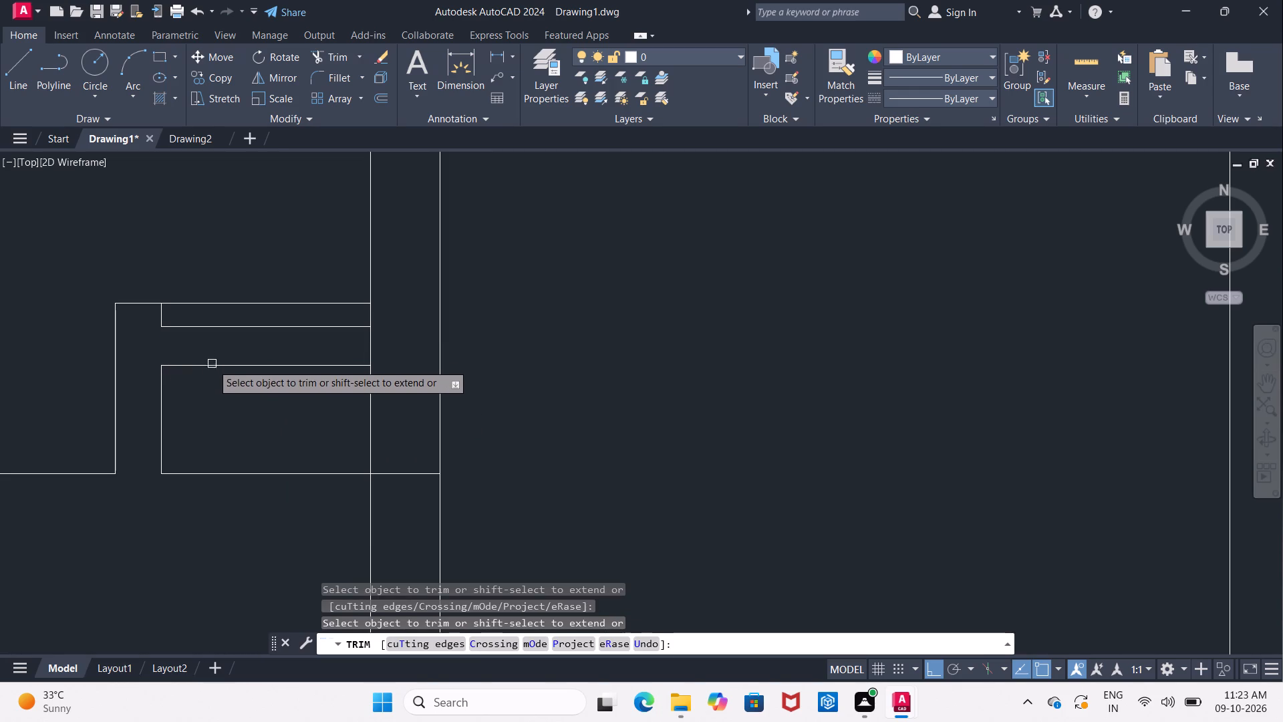
click(212, 366)
scroll(212, 365, down, 2)
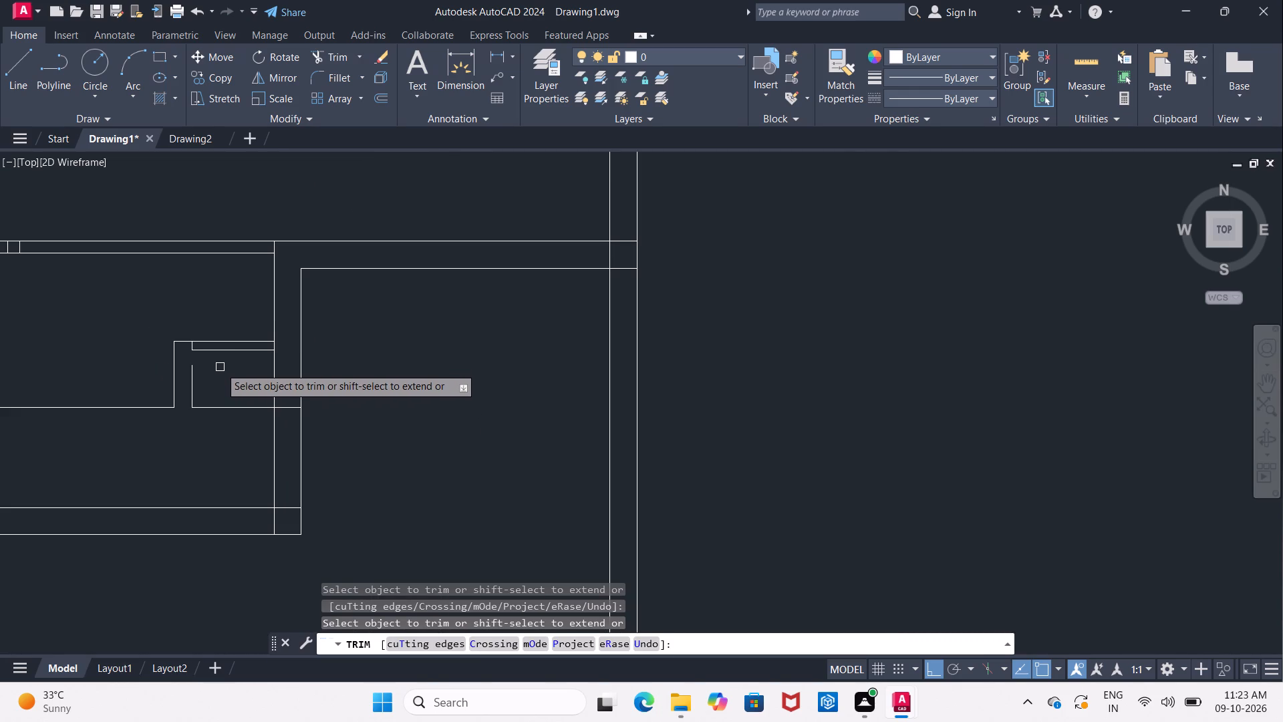
key(Escape)
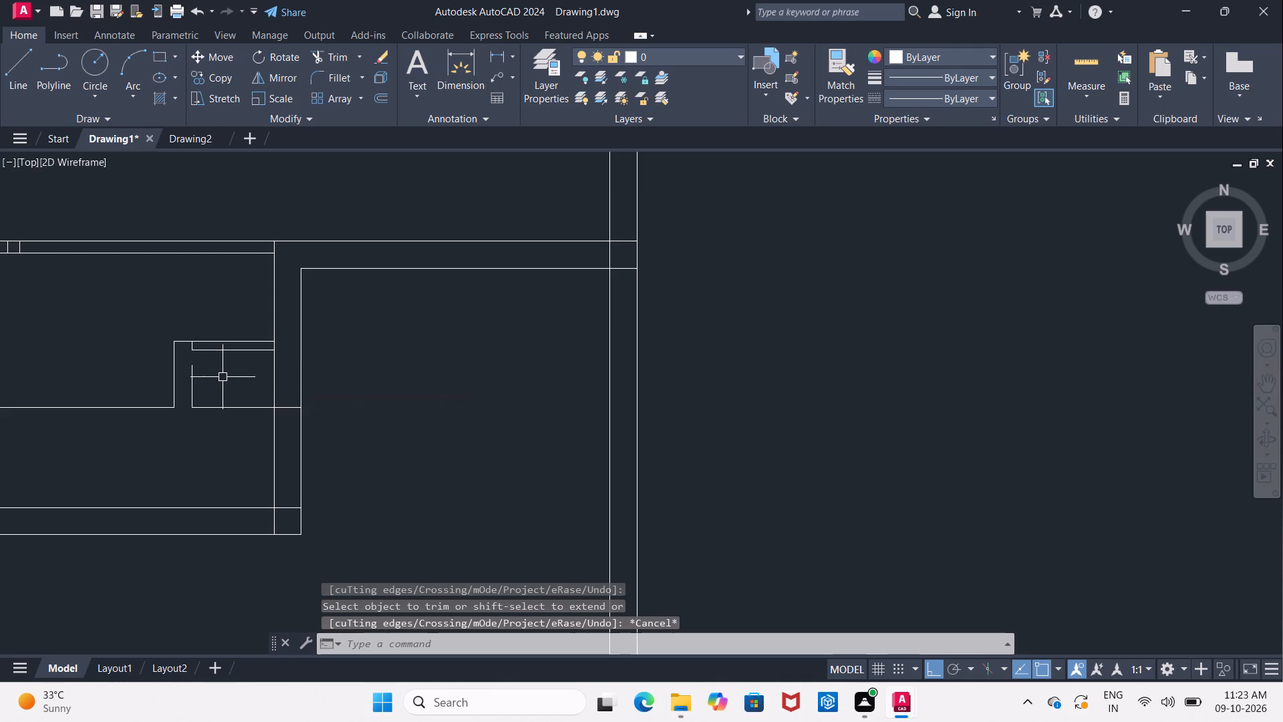
Extend the recess's remaining vertical line down to the inner face of the room's bottom wall.
text(ex)
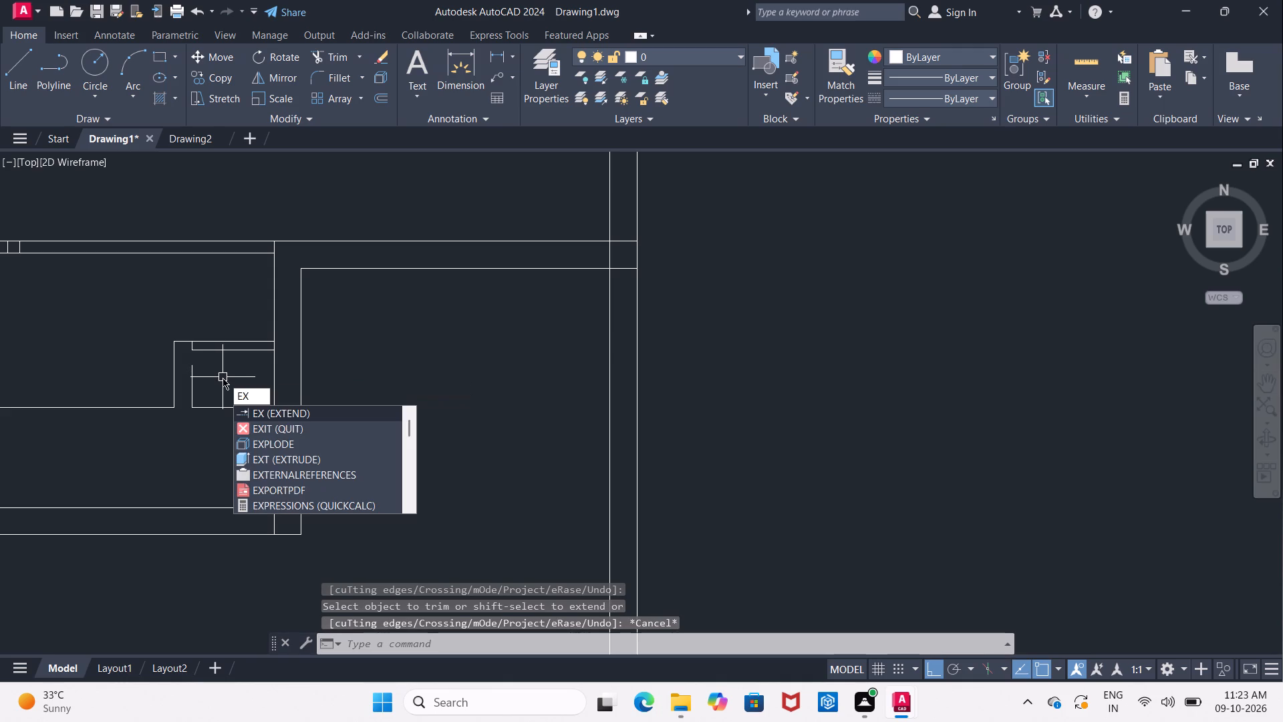
key(Return)
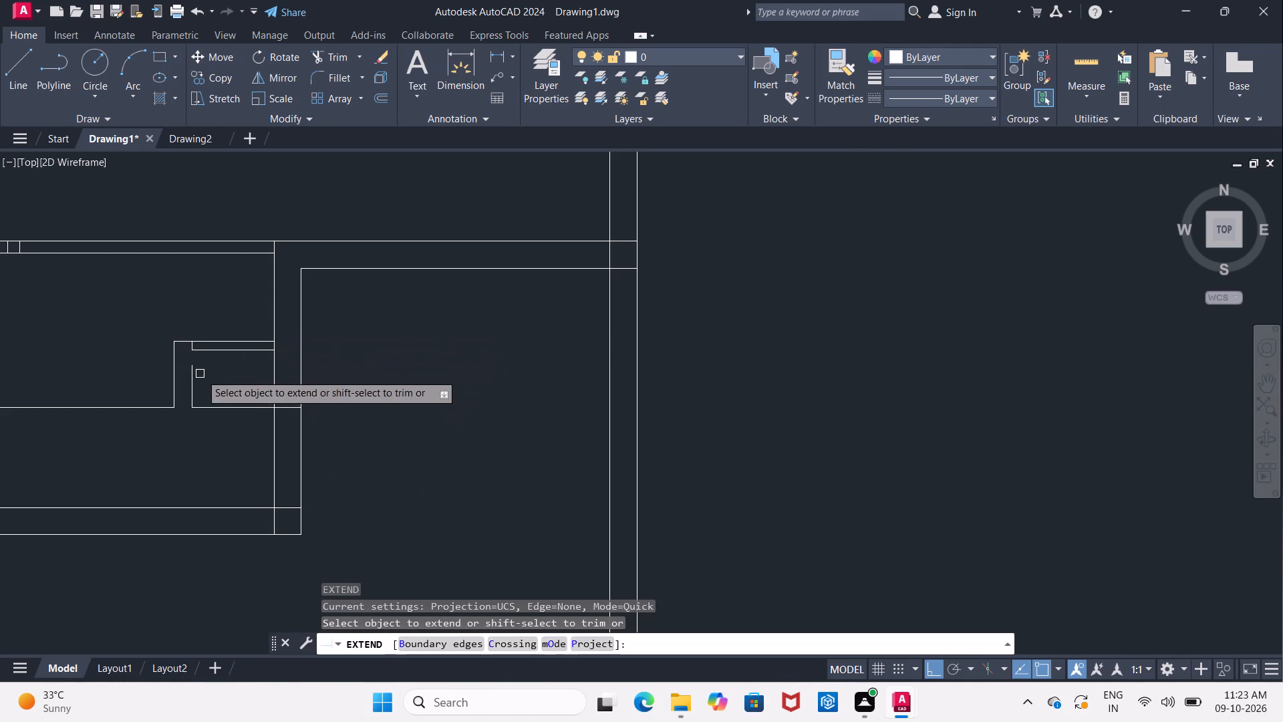
scroll(201, 374, up, 1)
middle_drag(201, 374, 206, 332)
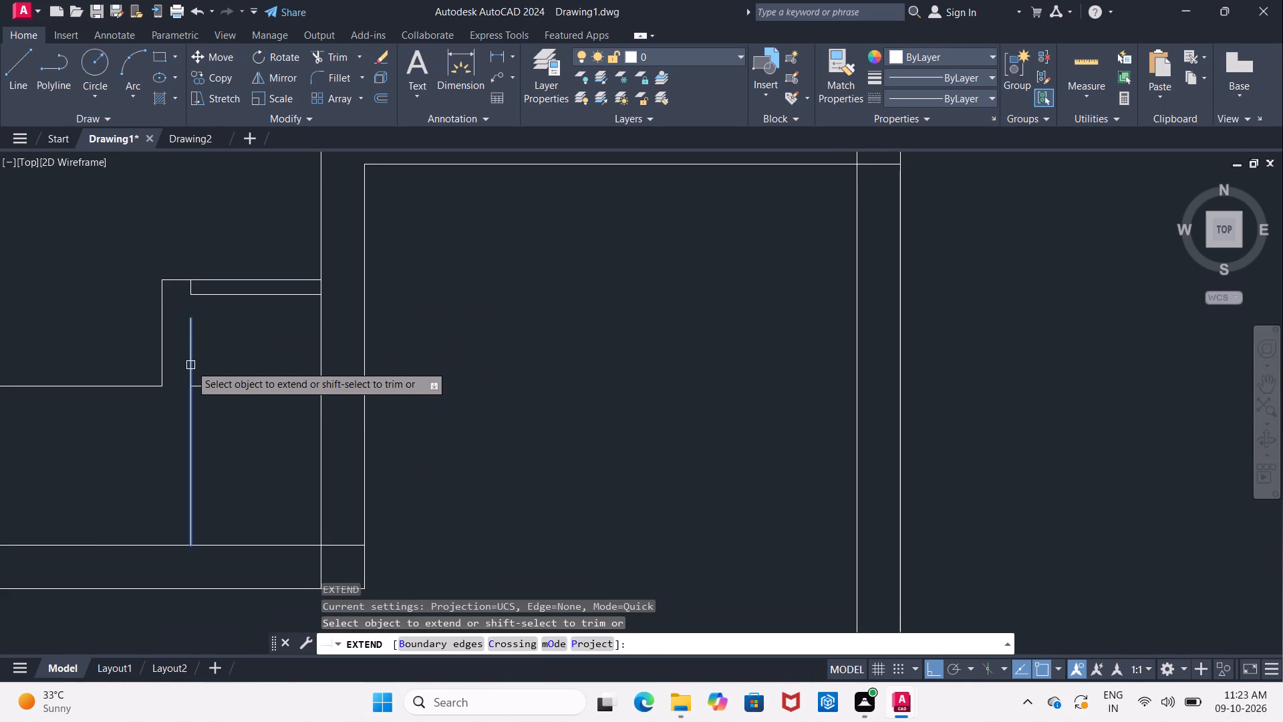
click(190, 365)
scroll(201, 366, down, 1)
middle_drag(208, 358, 291, 269)
middle_drag(249, 342, 237, 344)
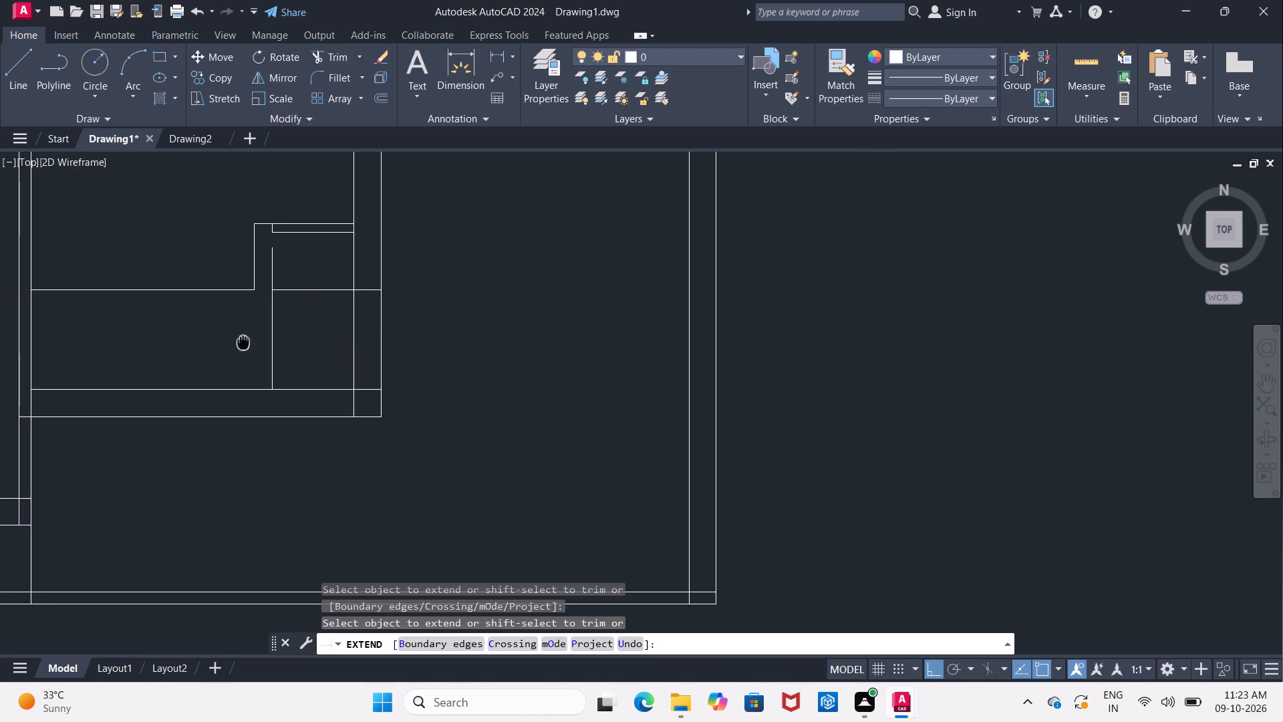
middle_drag(237, 344, 237, 344)
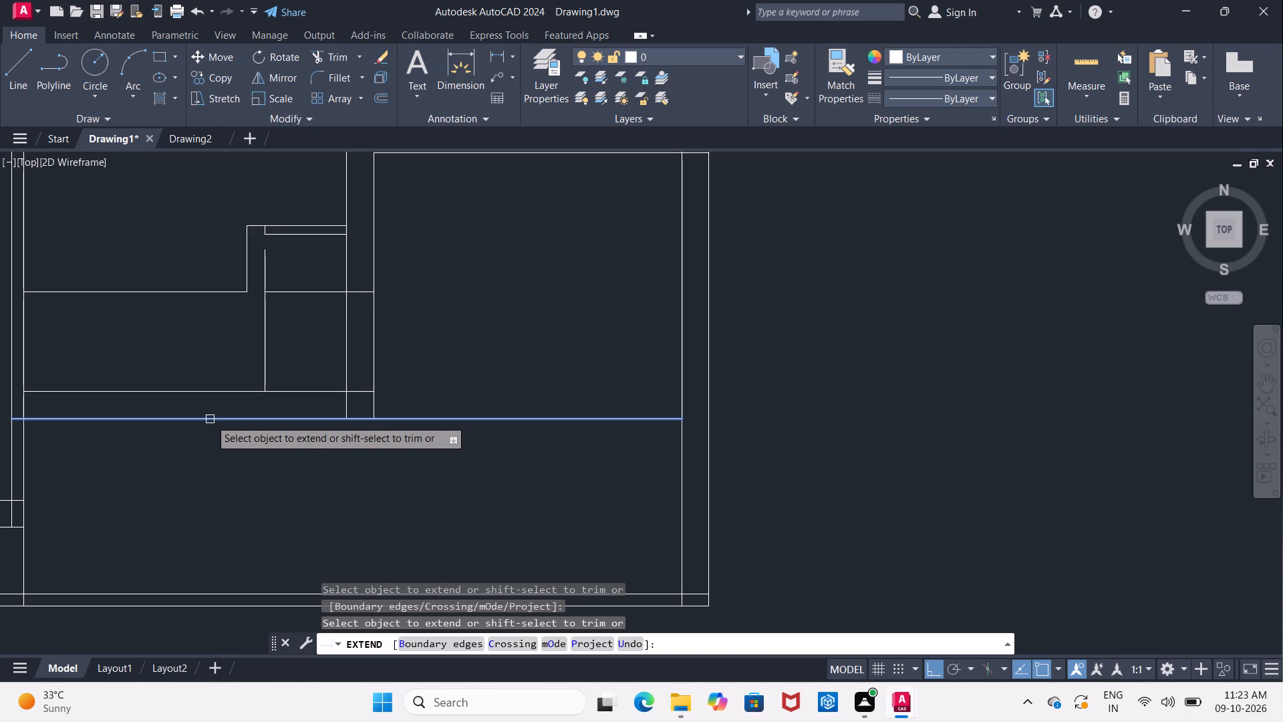
scroll(478, 352, down, 3)
scroll(478, 350, up, 1)
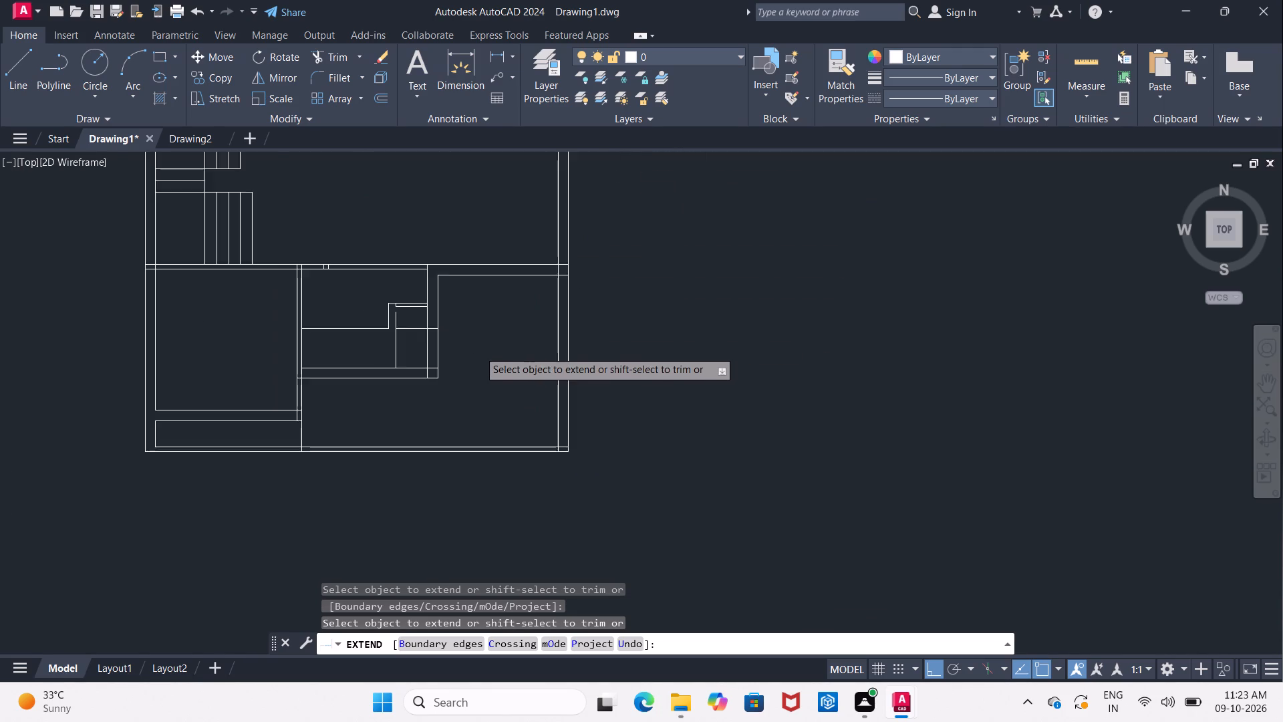
scroll(478, 350, up, 1)
middle_drag(478, 350, 470, 318)
scroll(313, 322, up, 2)
middle_drag(312, 320, 290, 304)
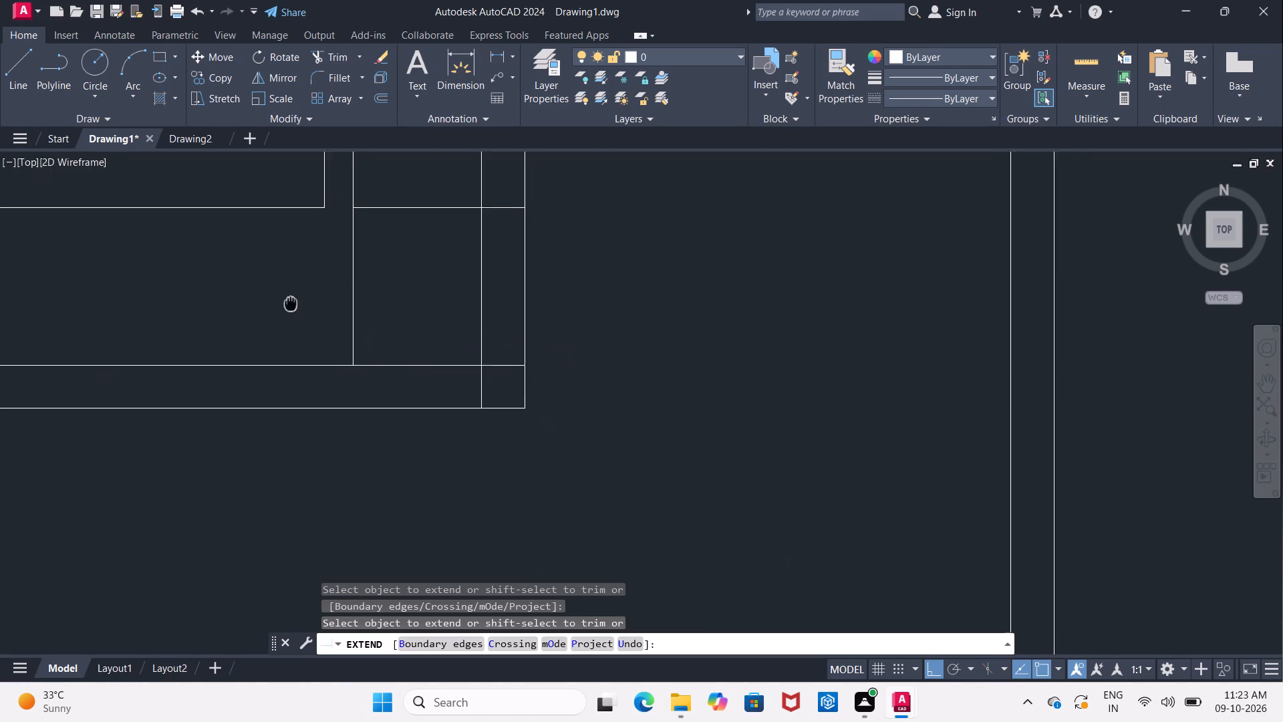
middle_drag(290, 304, 292, 315)
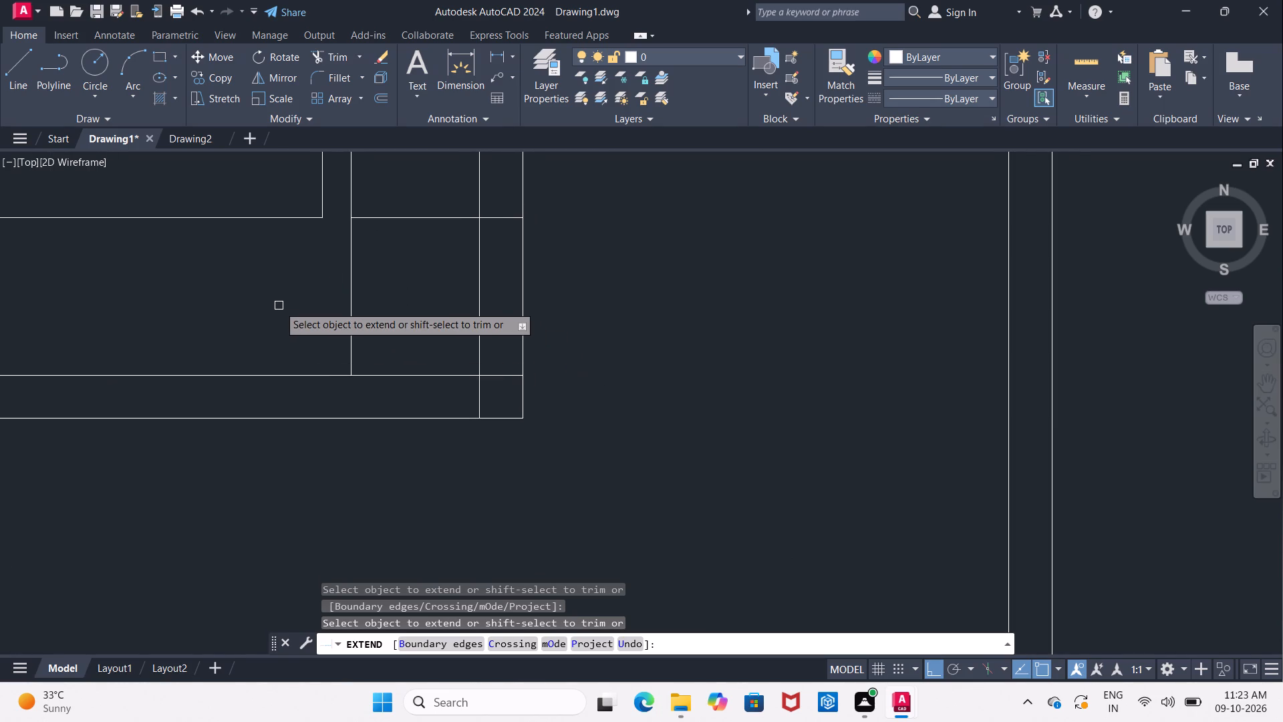
key(Escape)
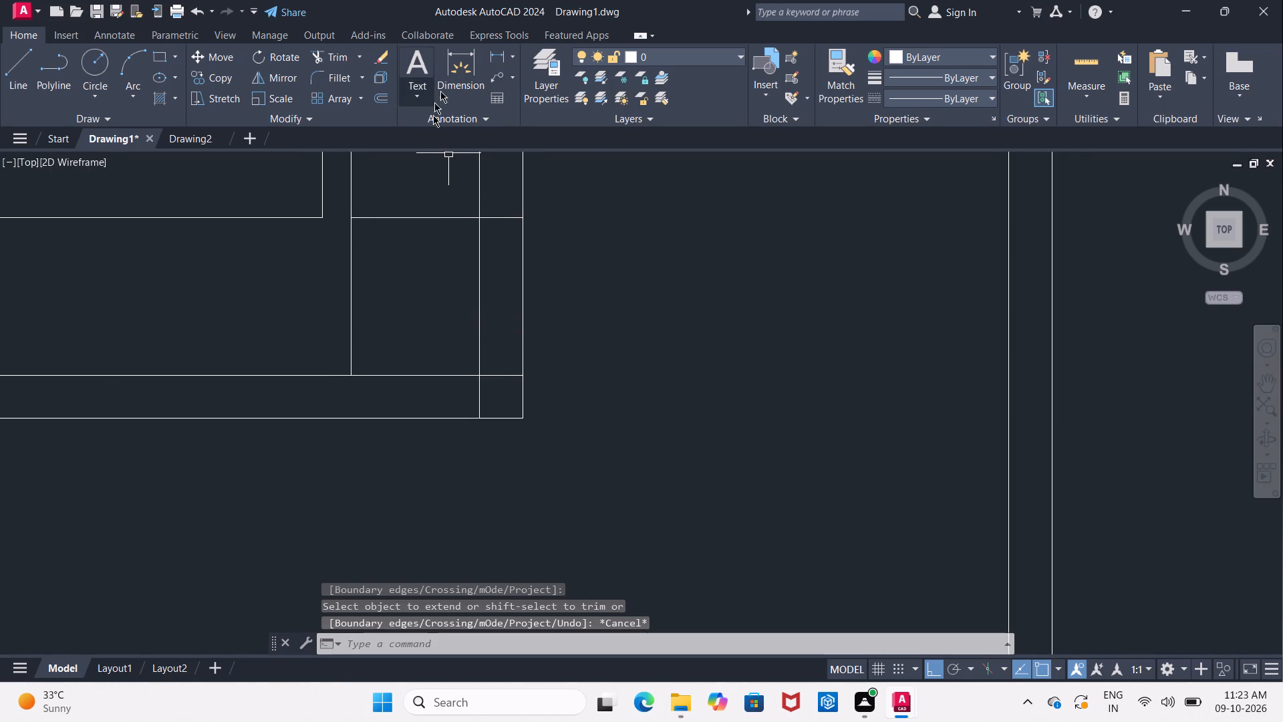
Measure the room's inside width along its bottom wall with a linear dimension, without placing it.
click(493, 57)
scroll(436, 273, down, 2)
middle_drag(439, 273, 460, 285)
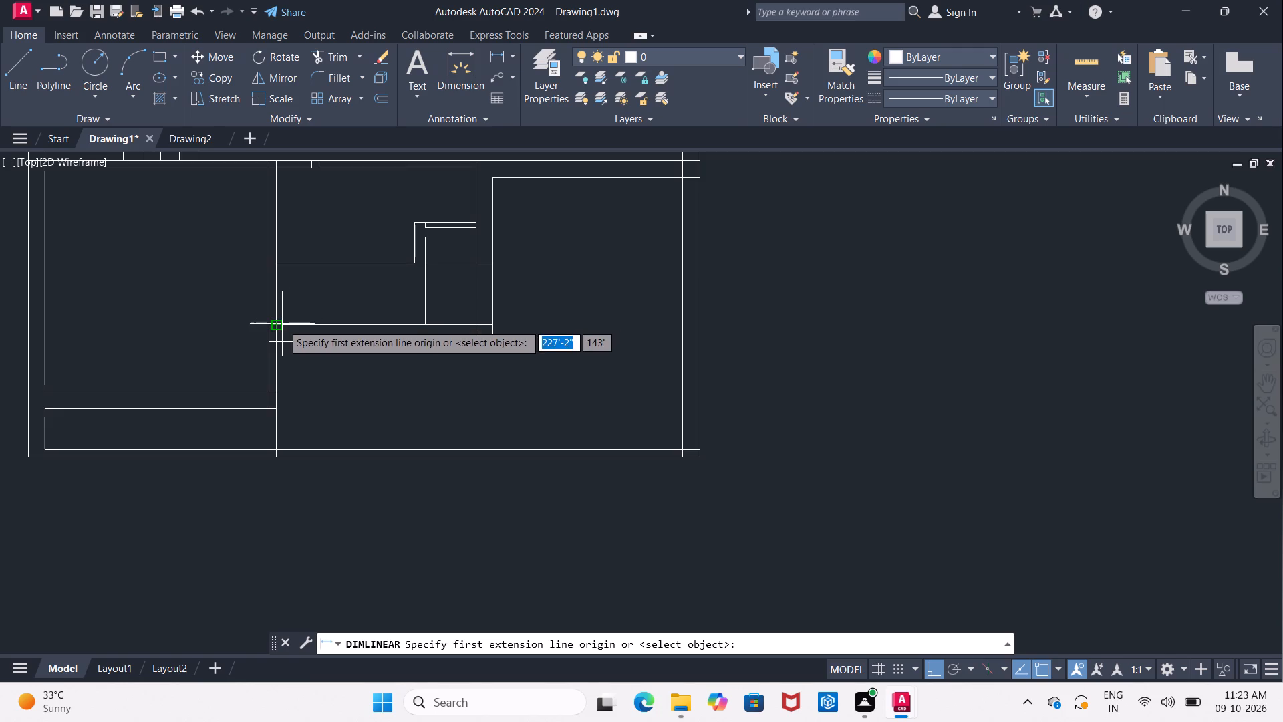
click(281, 326)
click(472, 324)
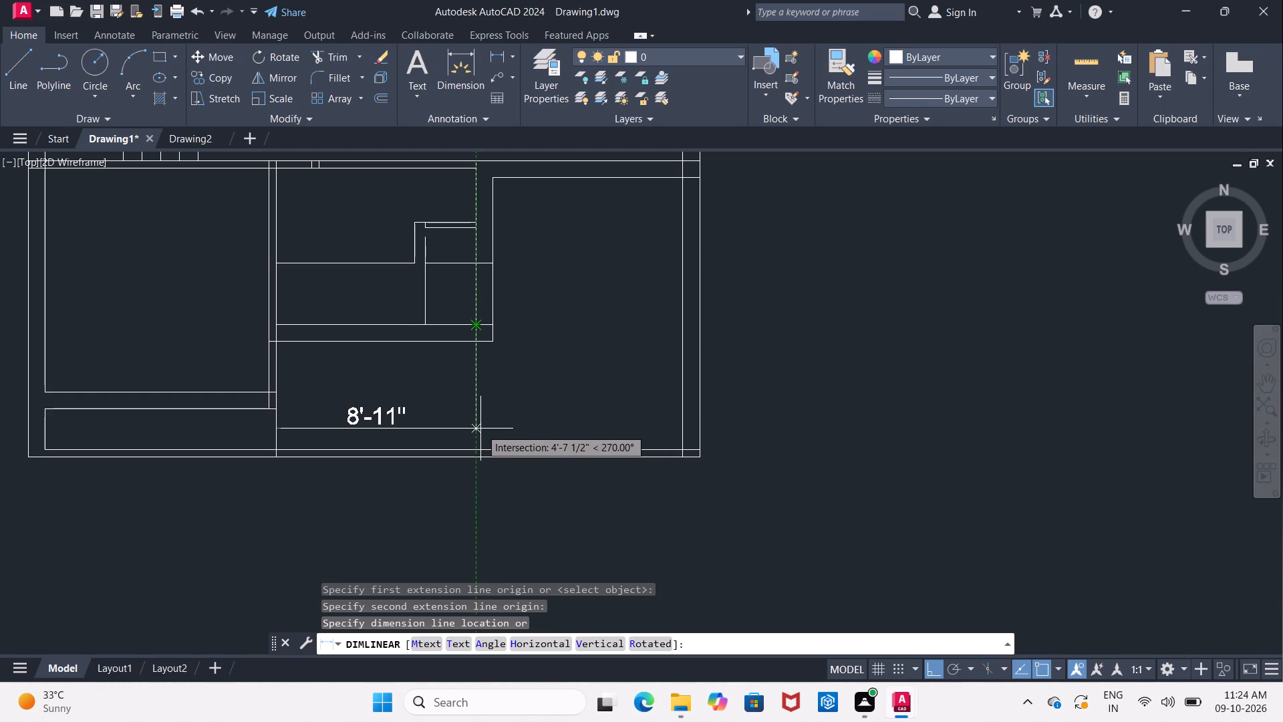
key(Escape)
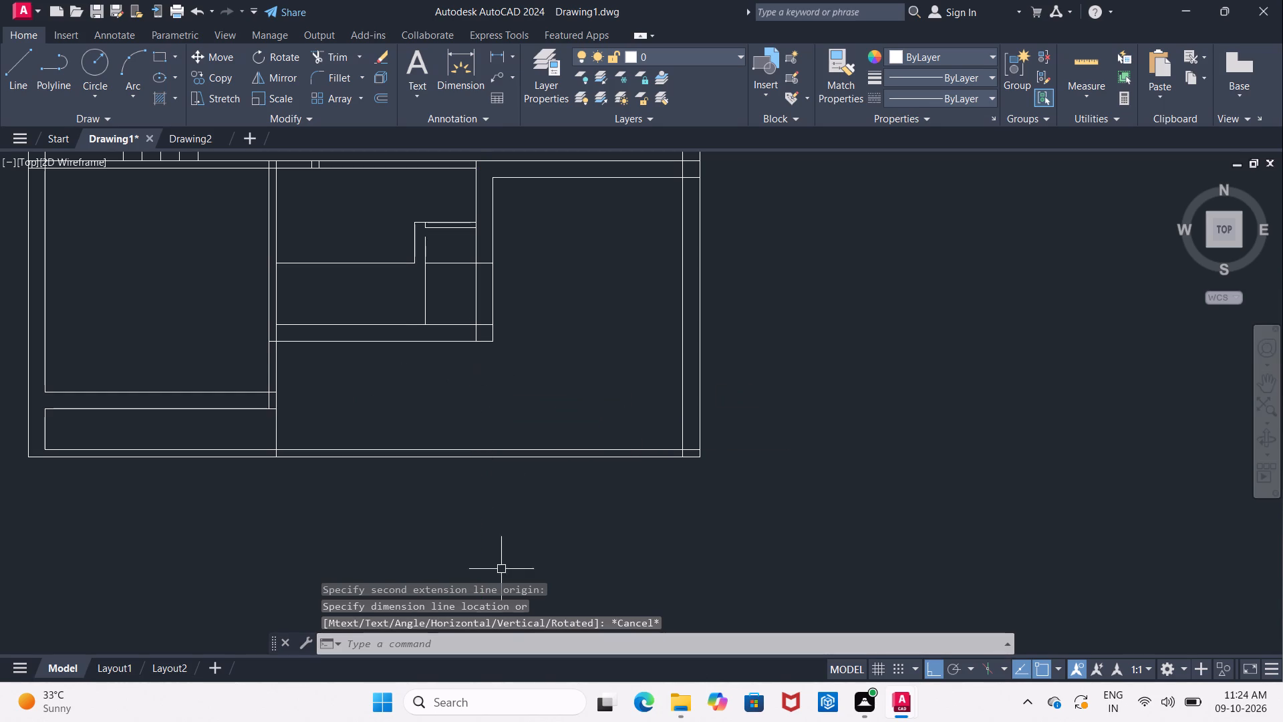
Set the ISO-25 dimension style's angular precision to 0.00 and make the style current.
middle_drag(400, 299, 395, 324)
middle_drag(397, 324, 362, 274)
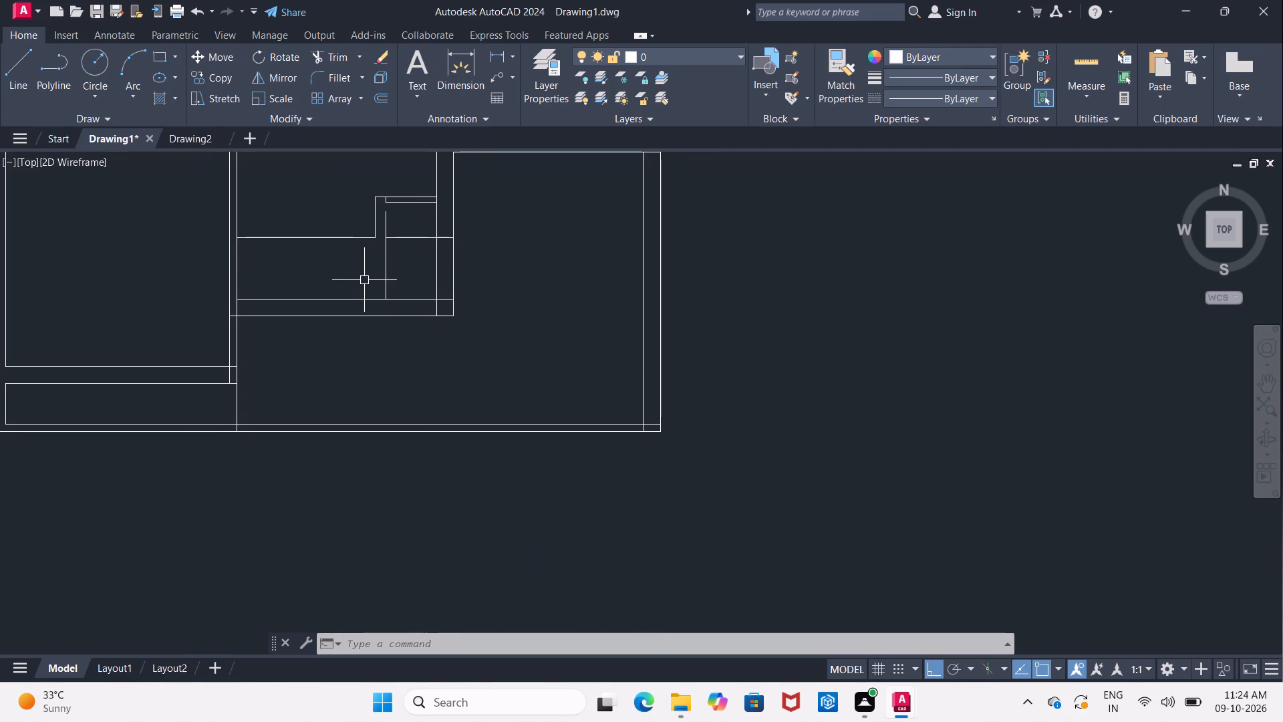
scroll(364, 280, down, 1)
key(d)
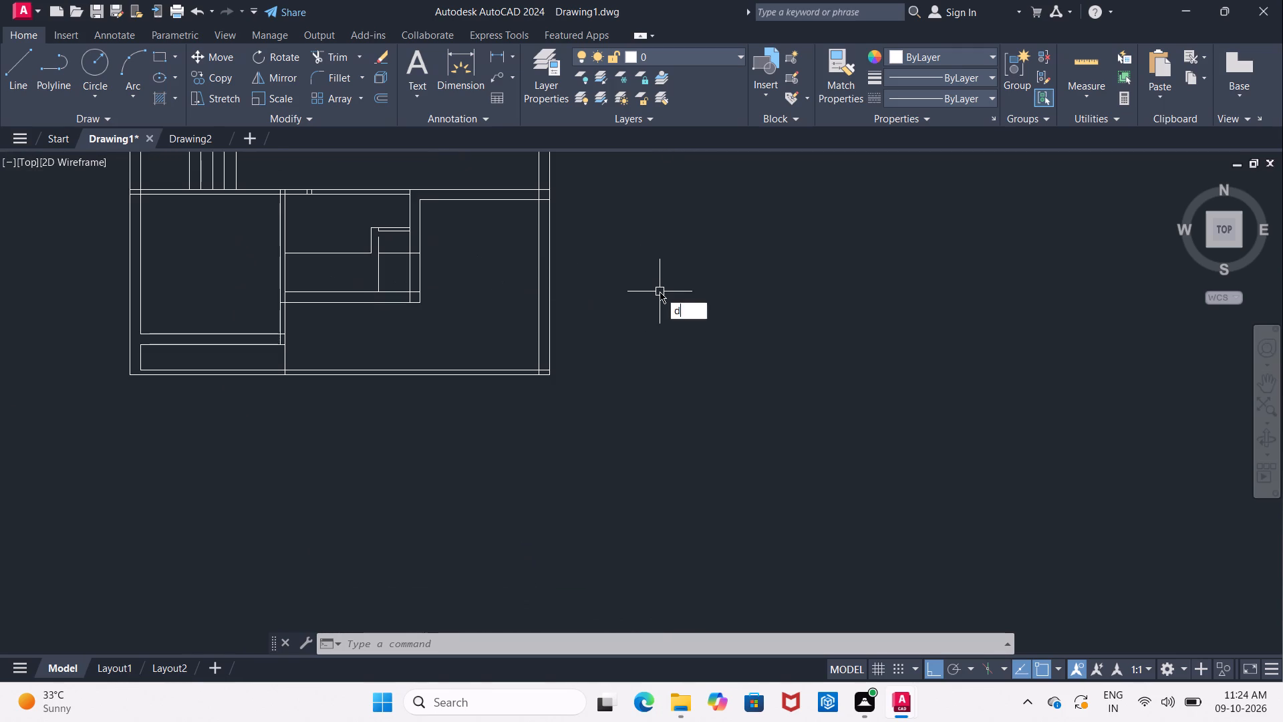
key(Return)
click(839, 328)
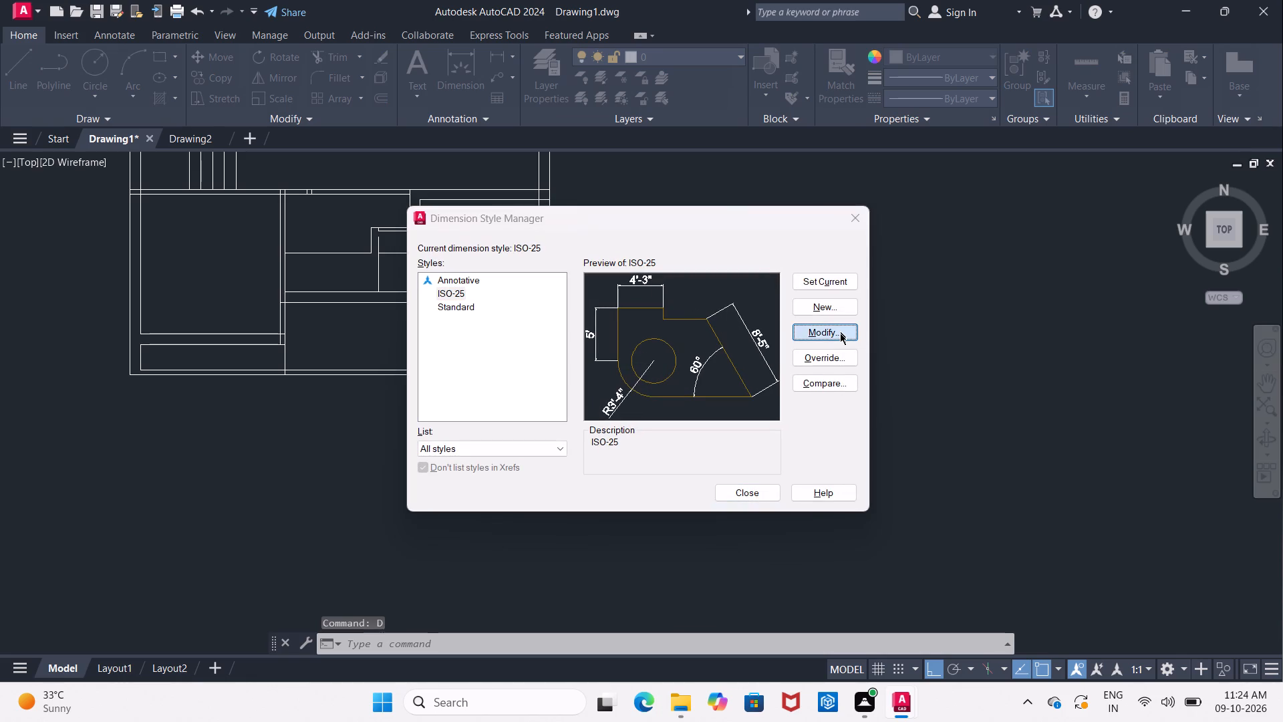
click(523, 164)
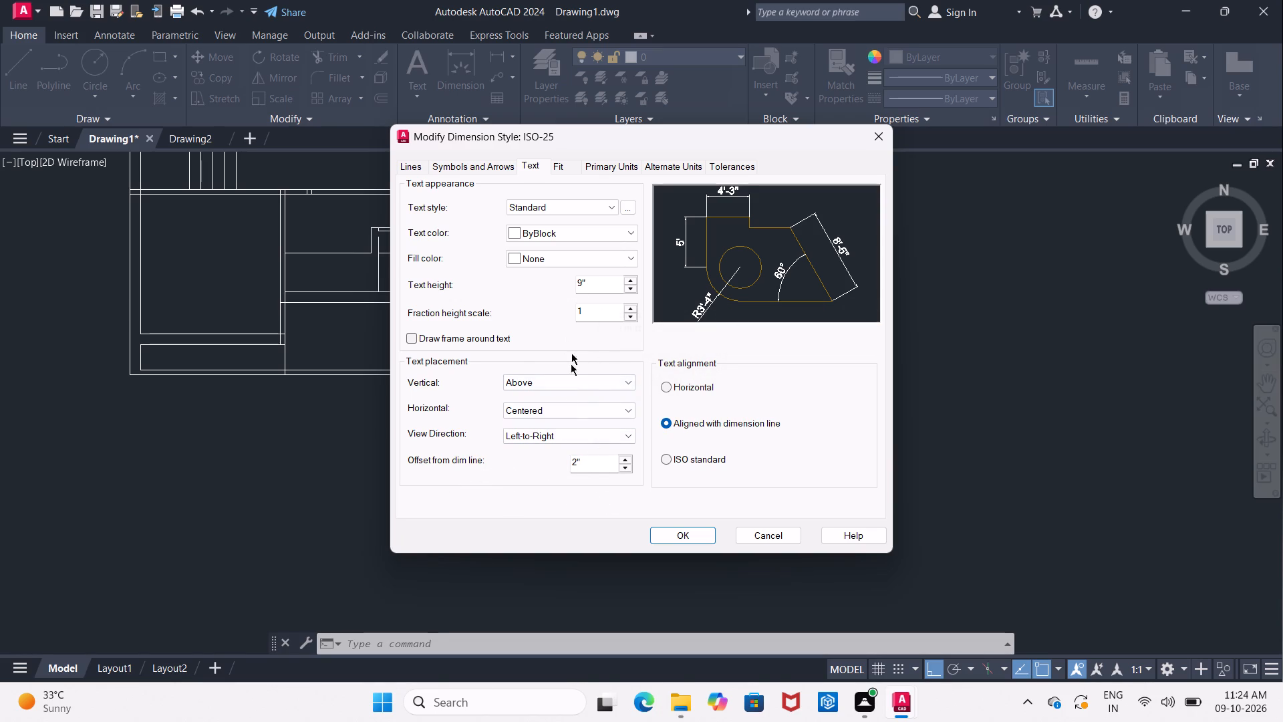
click(601, 164)
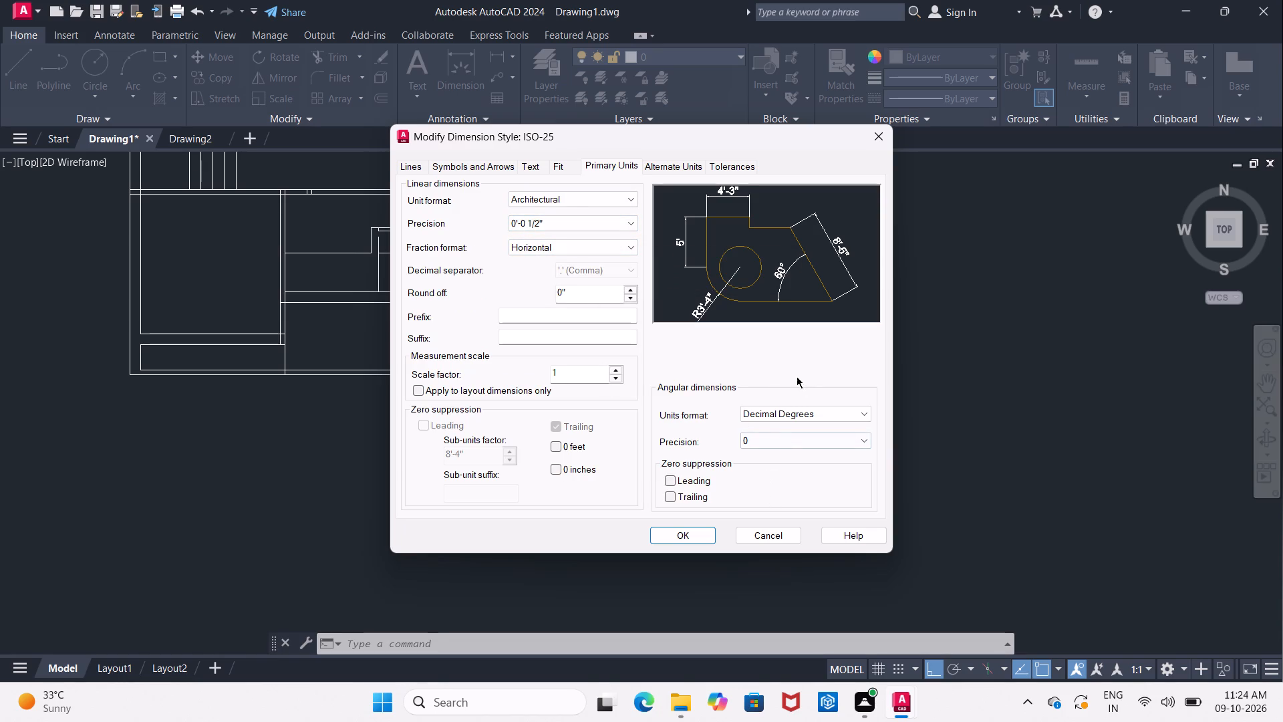
click(852, 434)
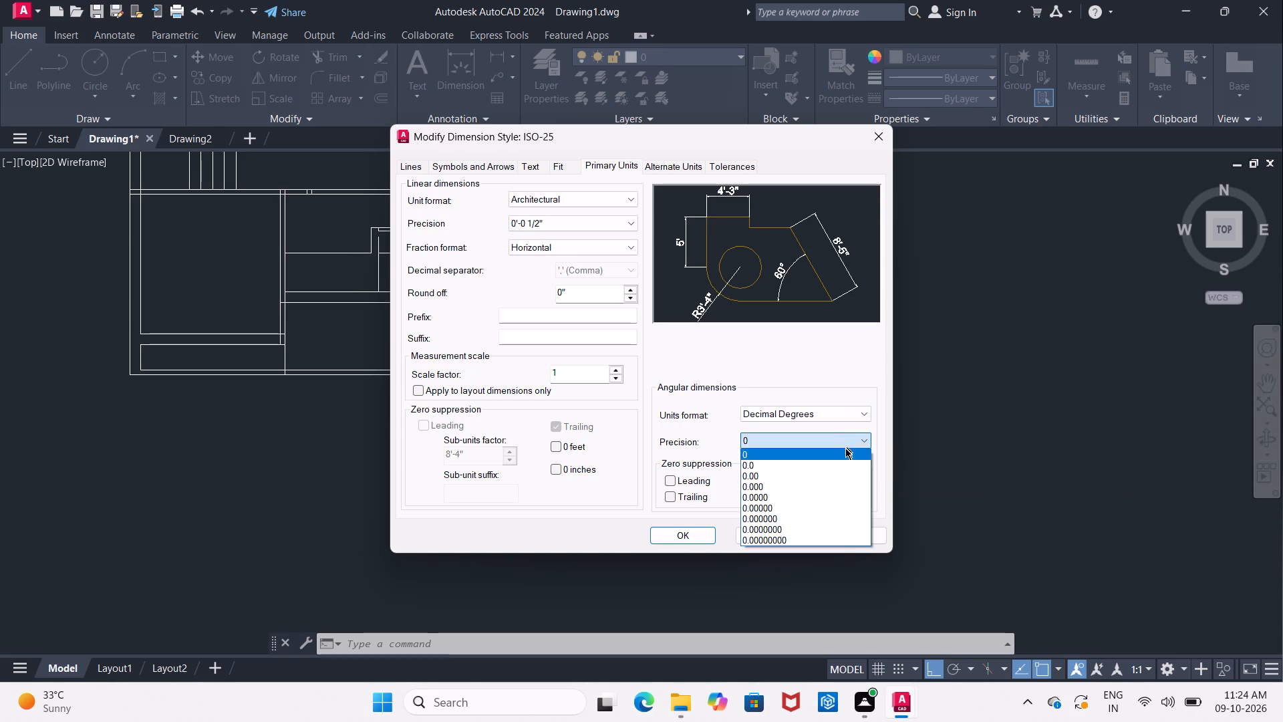
click(837, 476)
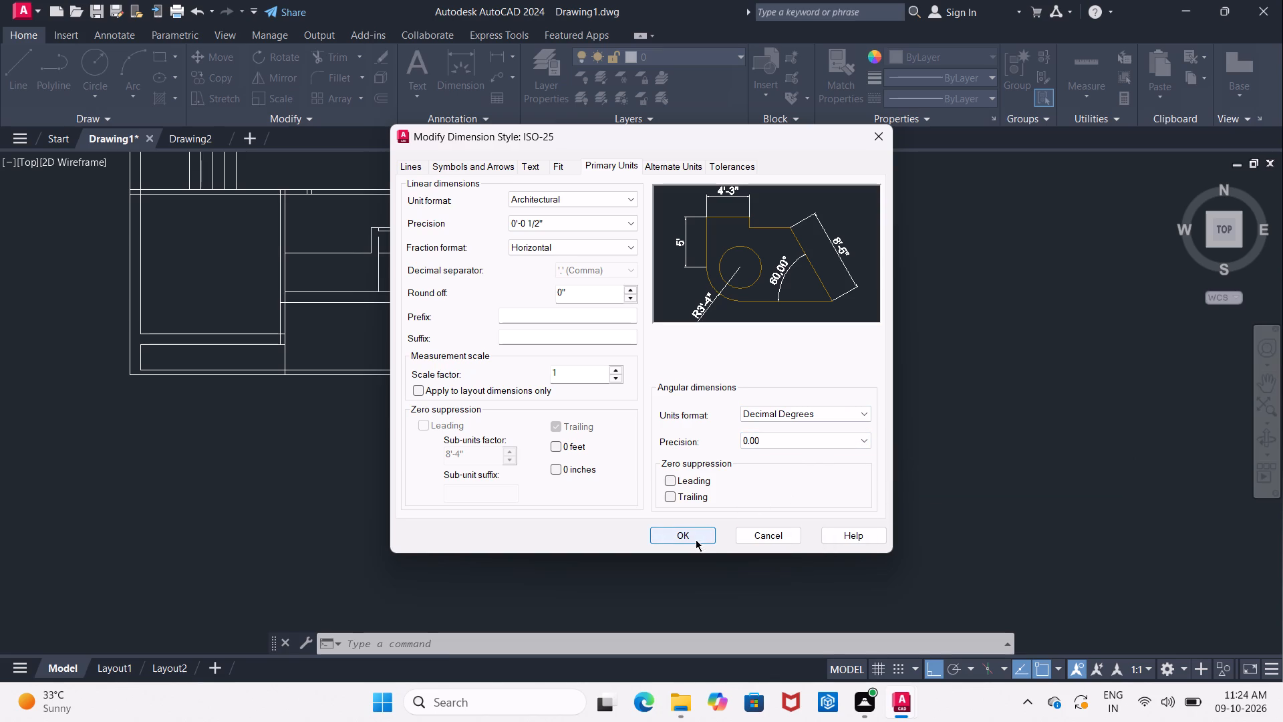
click(694, 537)
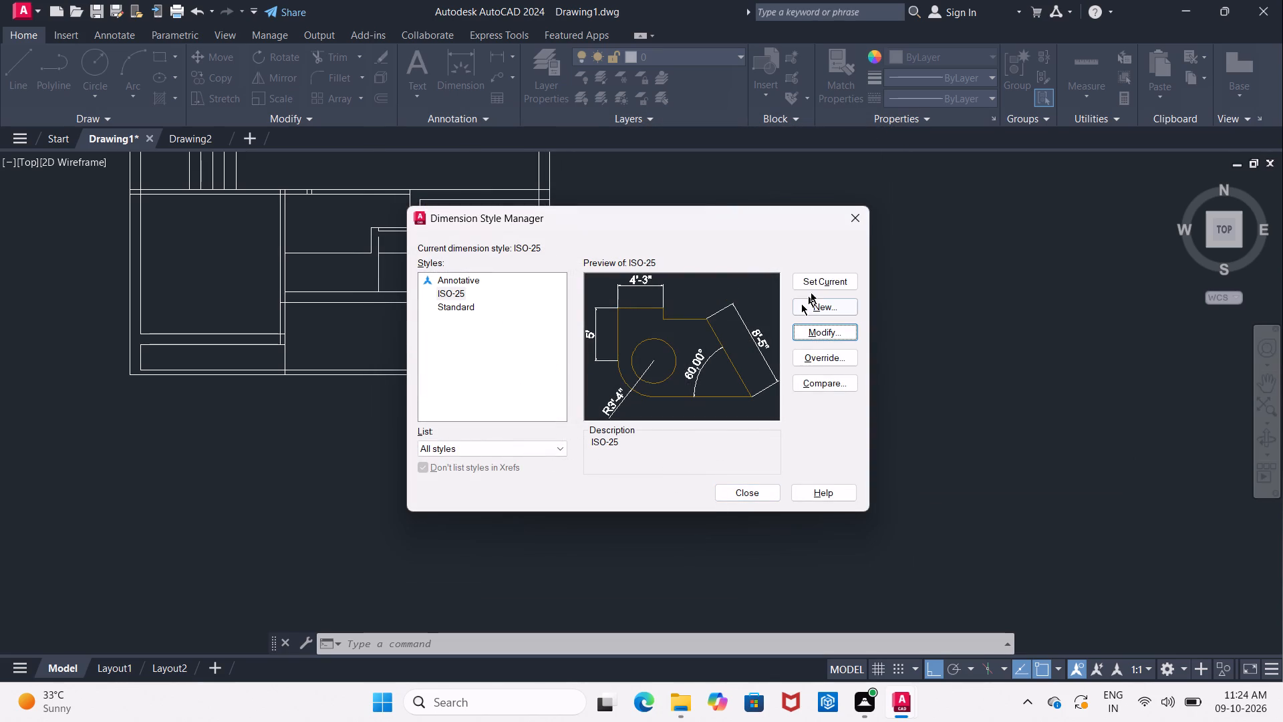
click(819, 278)
click(755, 487)
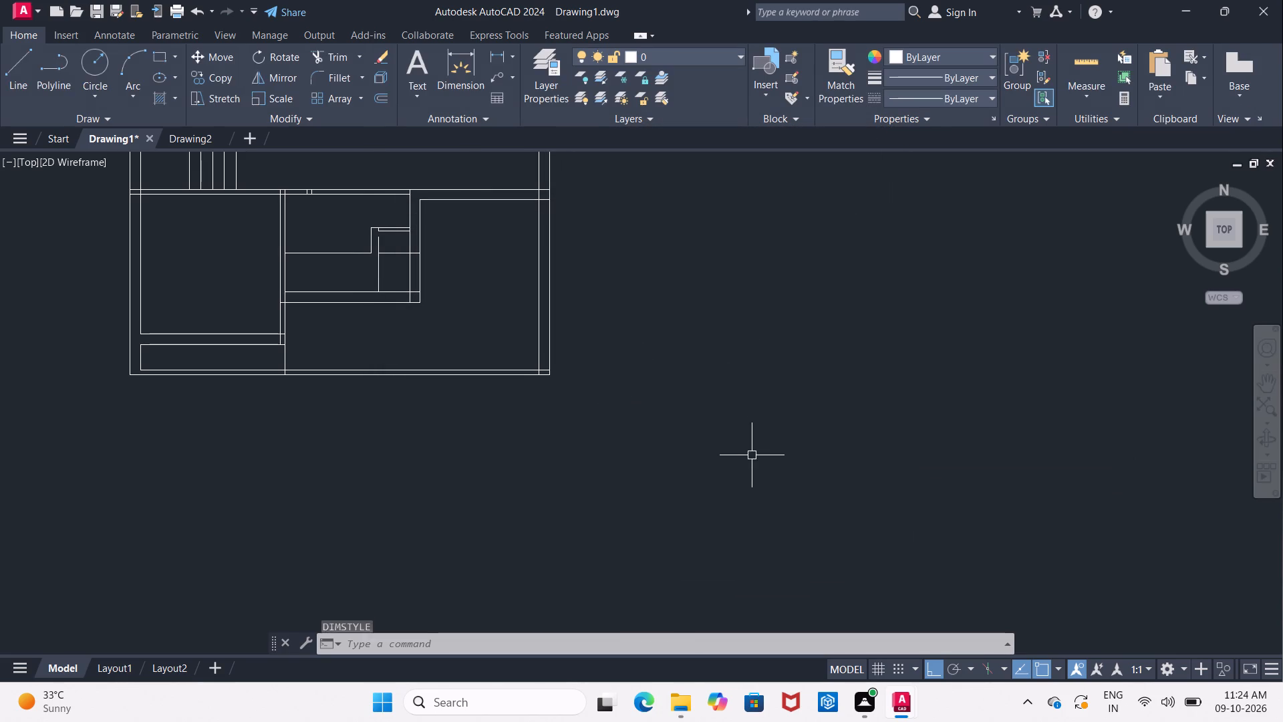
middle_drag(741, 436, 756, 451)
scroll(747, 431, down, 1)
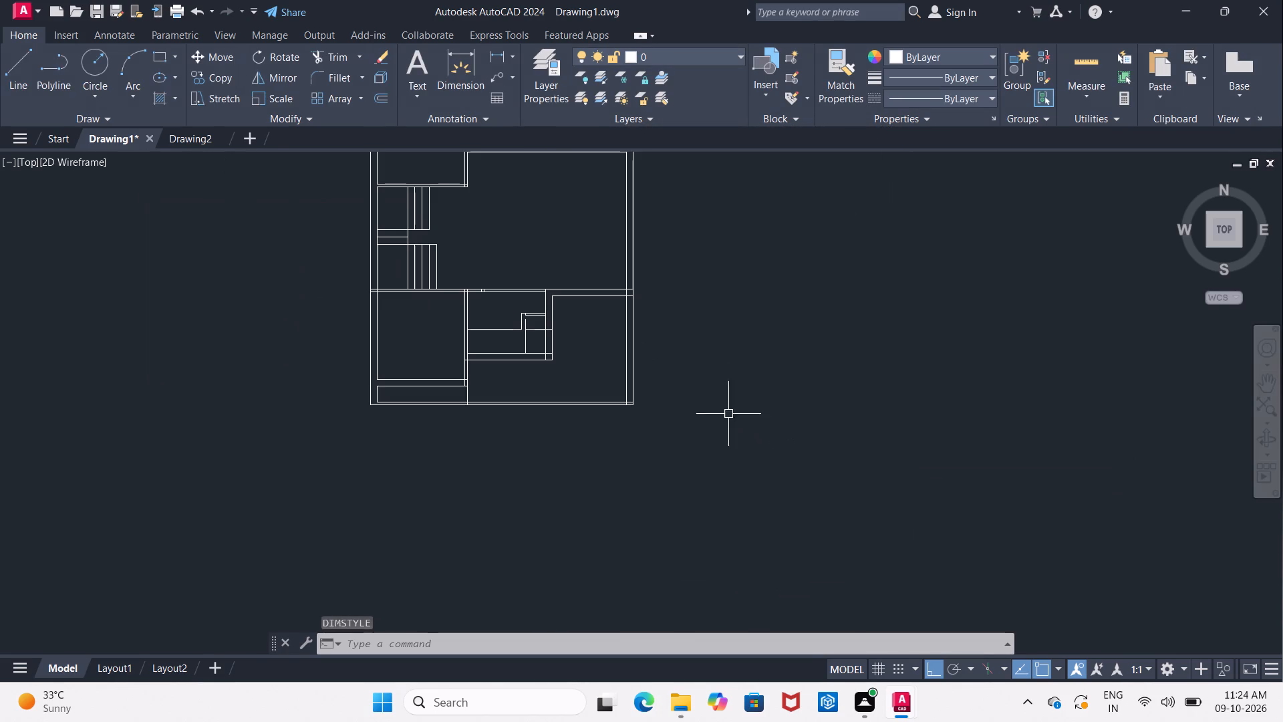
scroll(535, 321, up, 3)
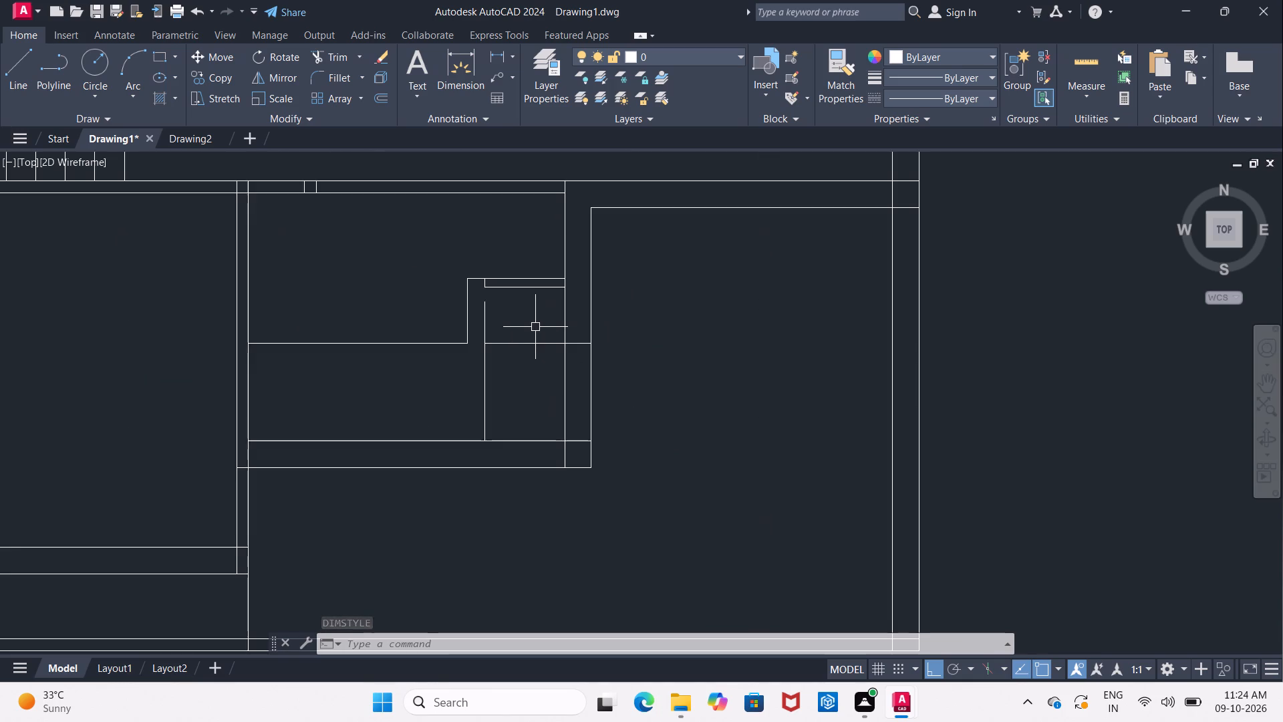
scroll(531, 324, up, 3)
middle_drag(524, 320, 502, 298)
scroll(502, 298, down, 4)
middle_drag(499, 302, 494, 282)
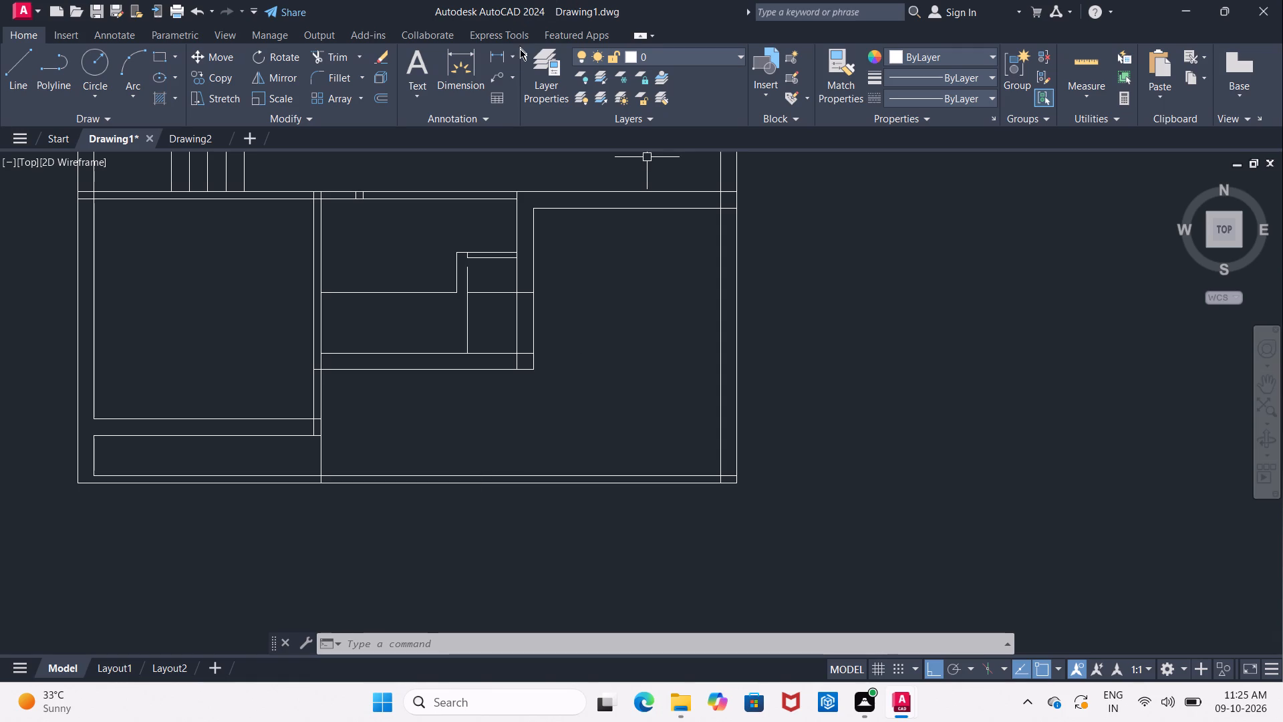
Measure the room's inside width between its side walls along the bottom wall with a linear dimension, without placing it.
click(494, 60)
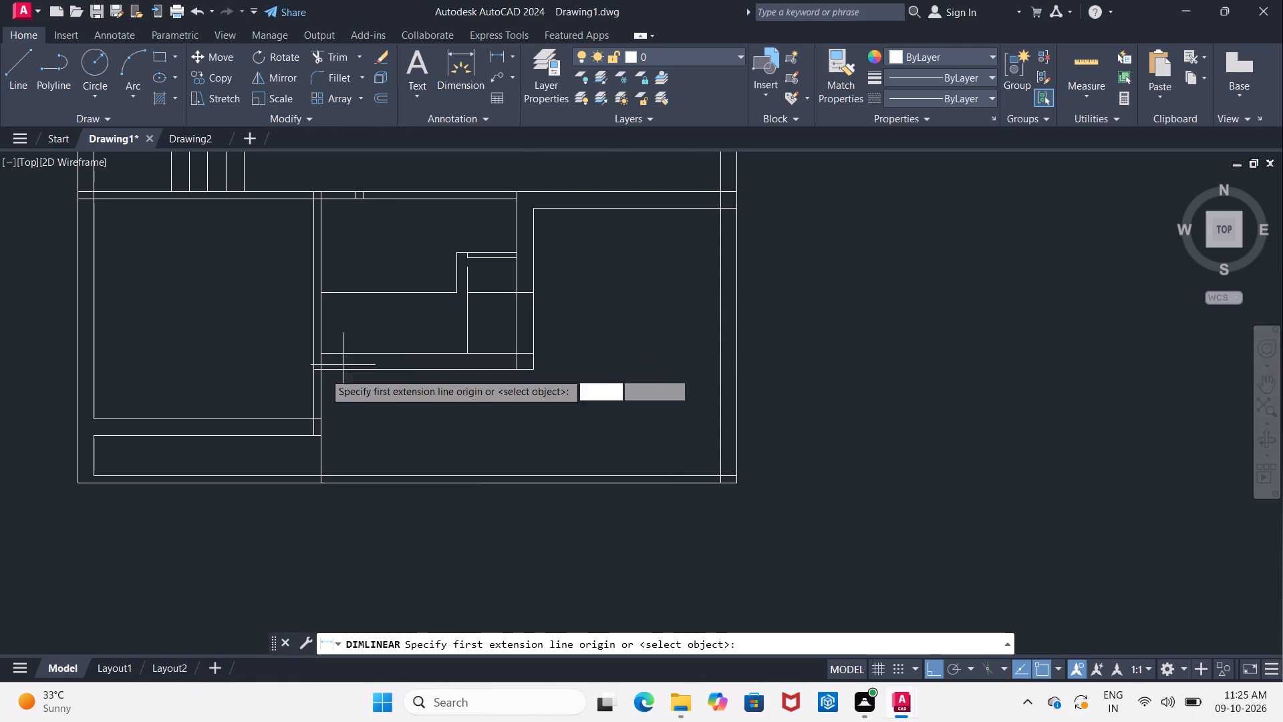
click(323, 356)
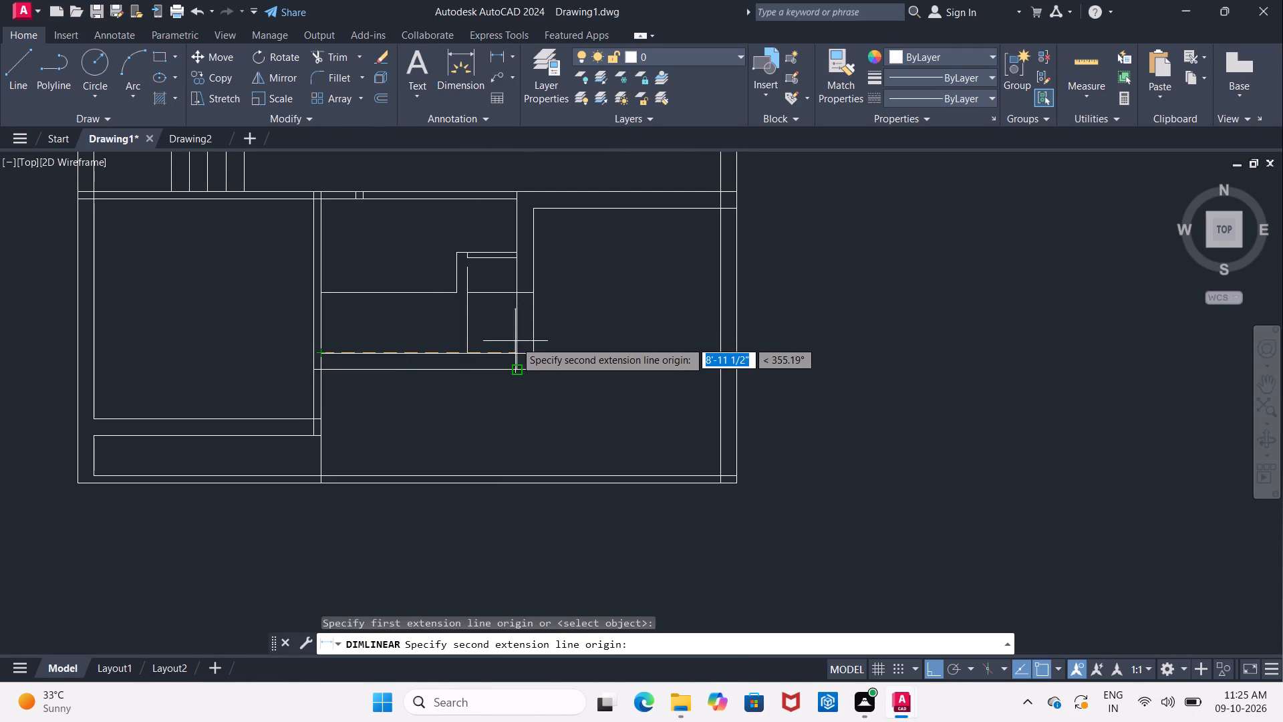
click(513, 351)
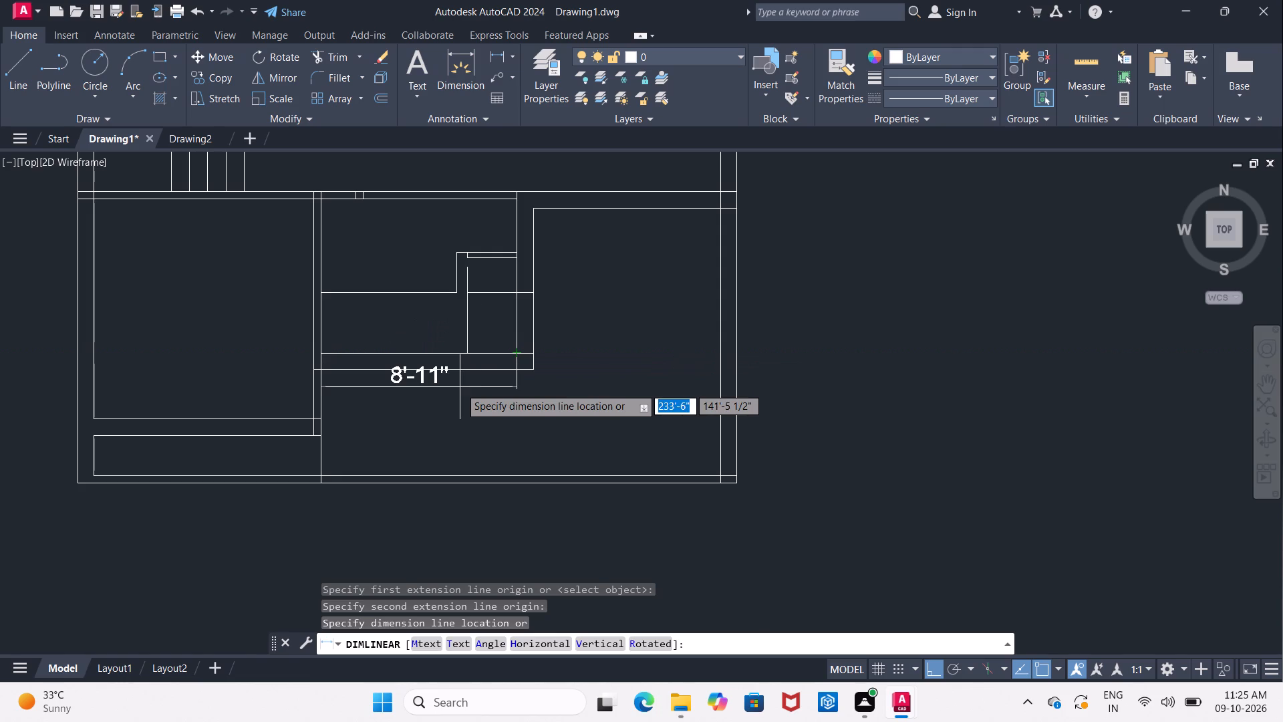
key(Escape)
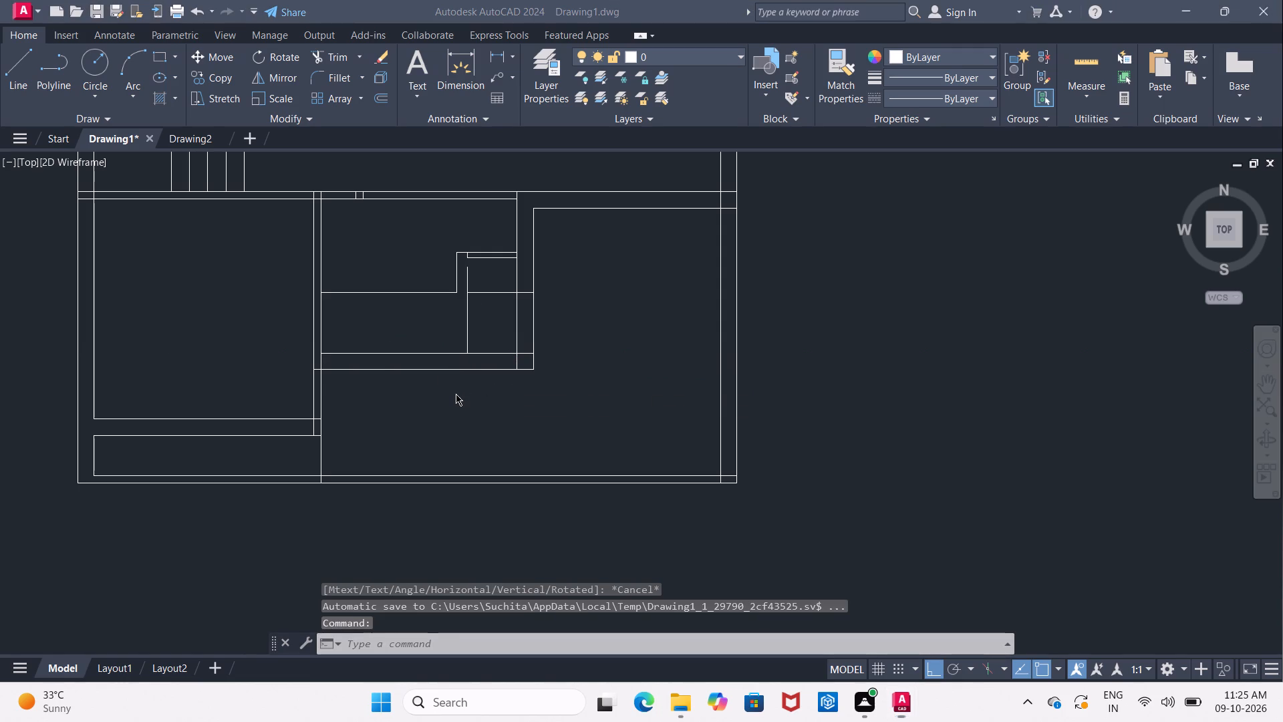
Divide 8.11 by 4 in the Calculator, and close it.
key(8)
text(.1)
key(1)
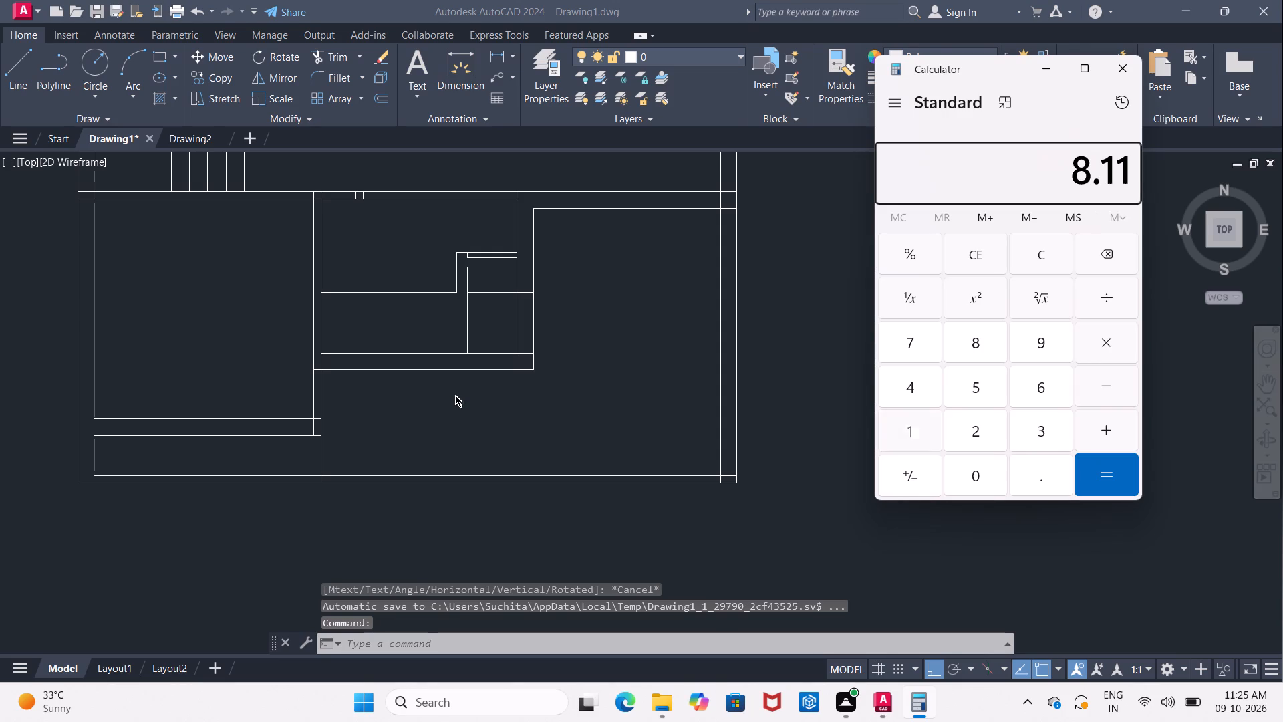
text(/4)
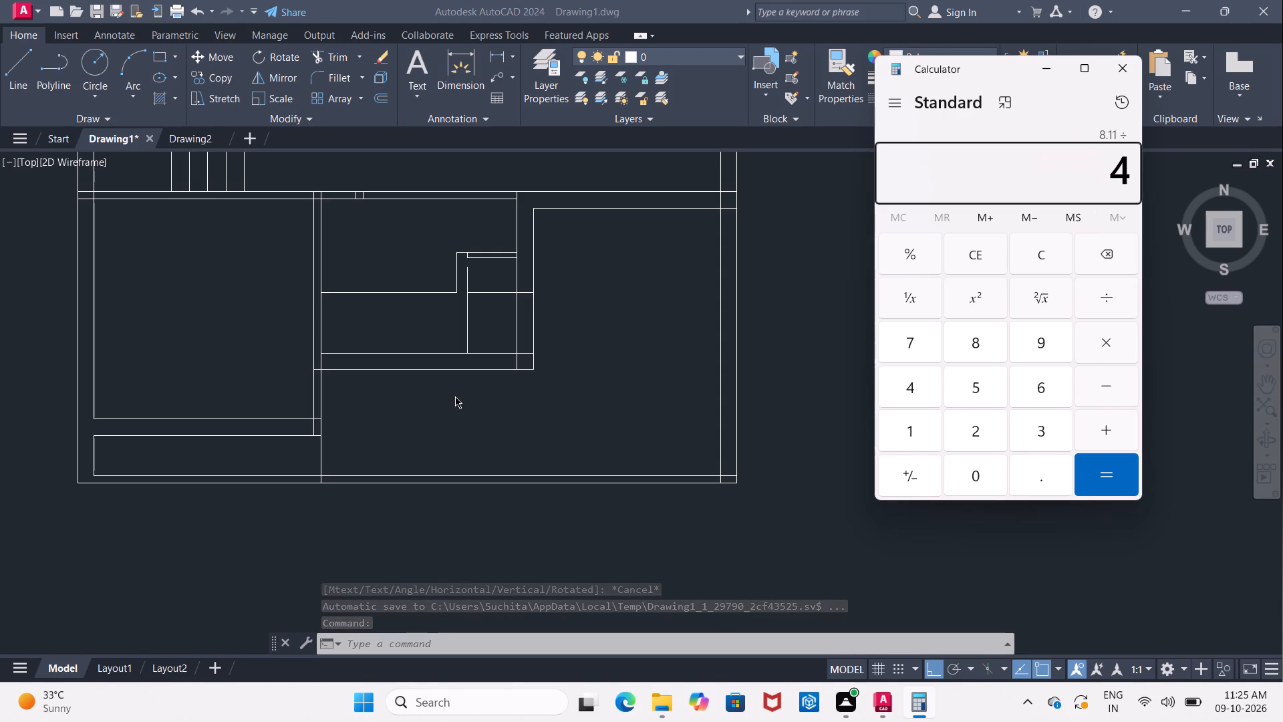
key(Return)
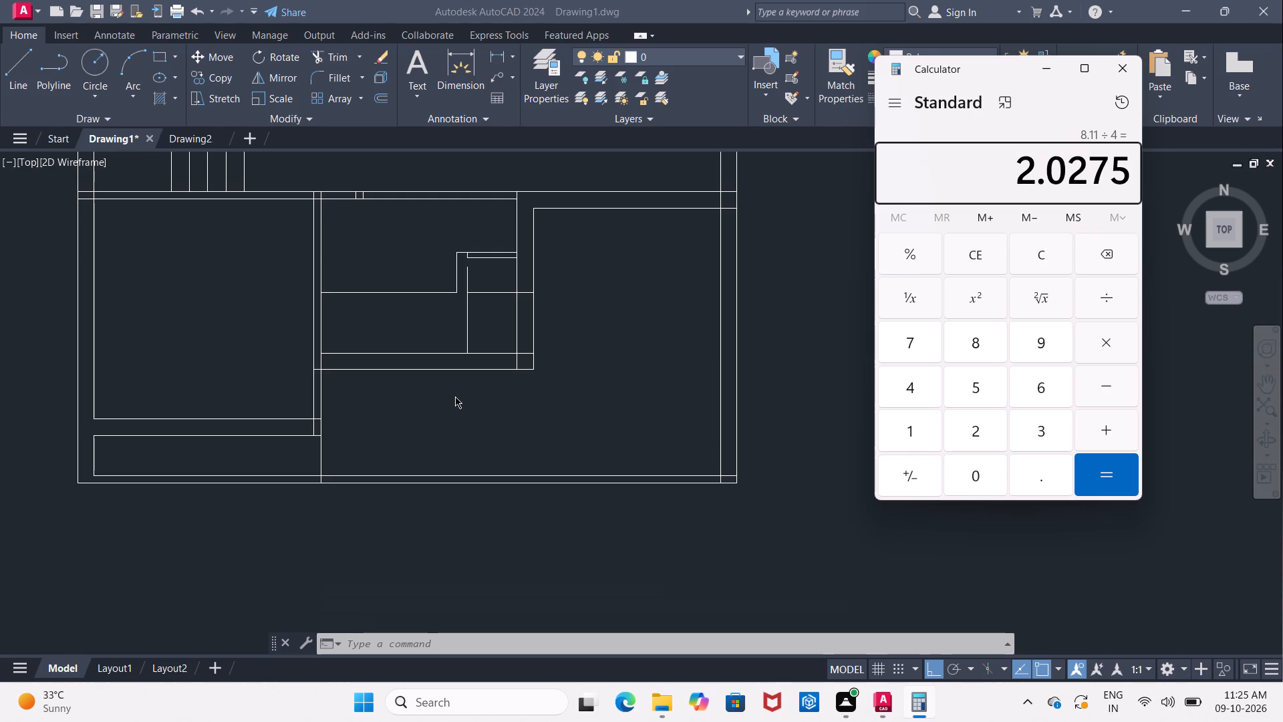
key(Escape)
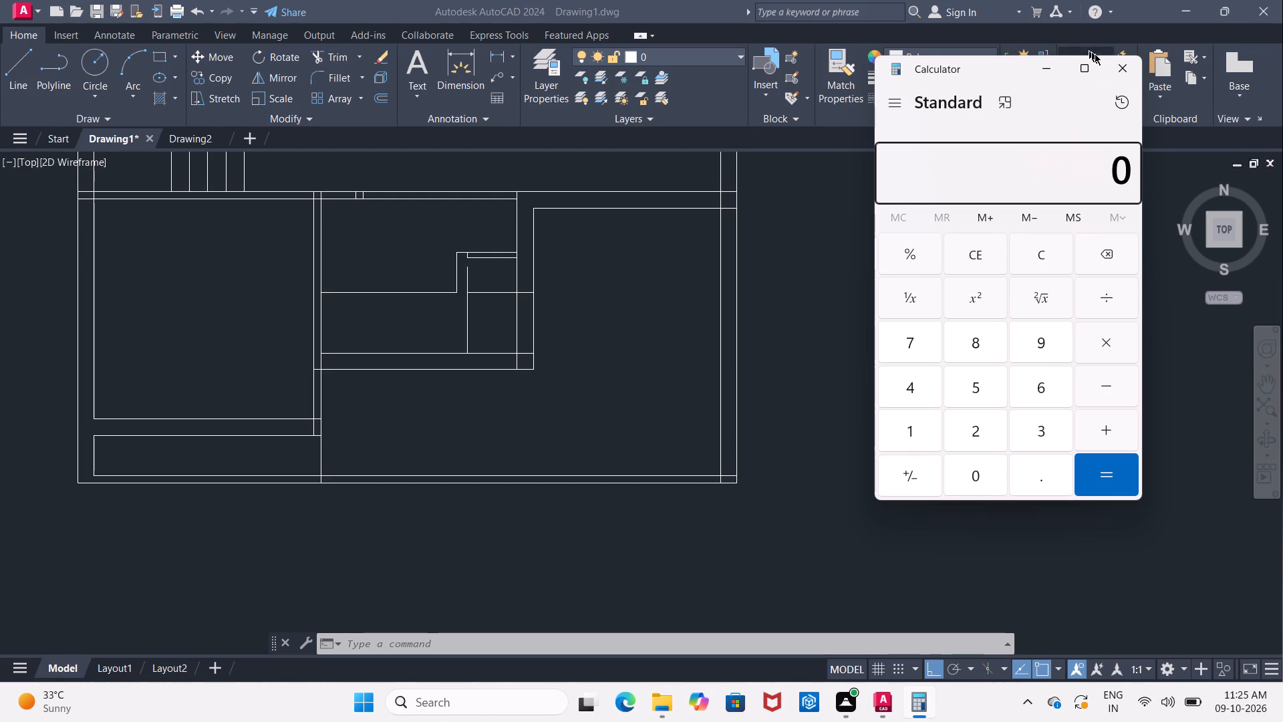
click(1128, 60)
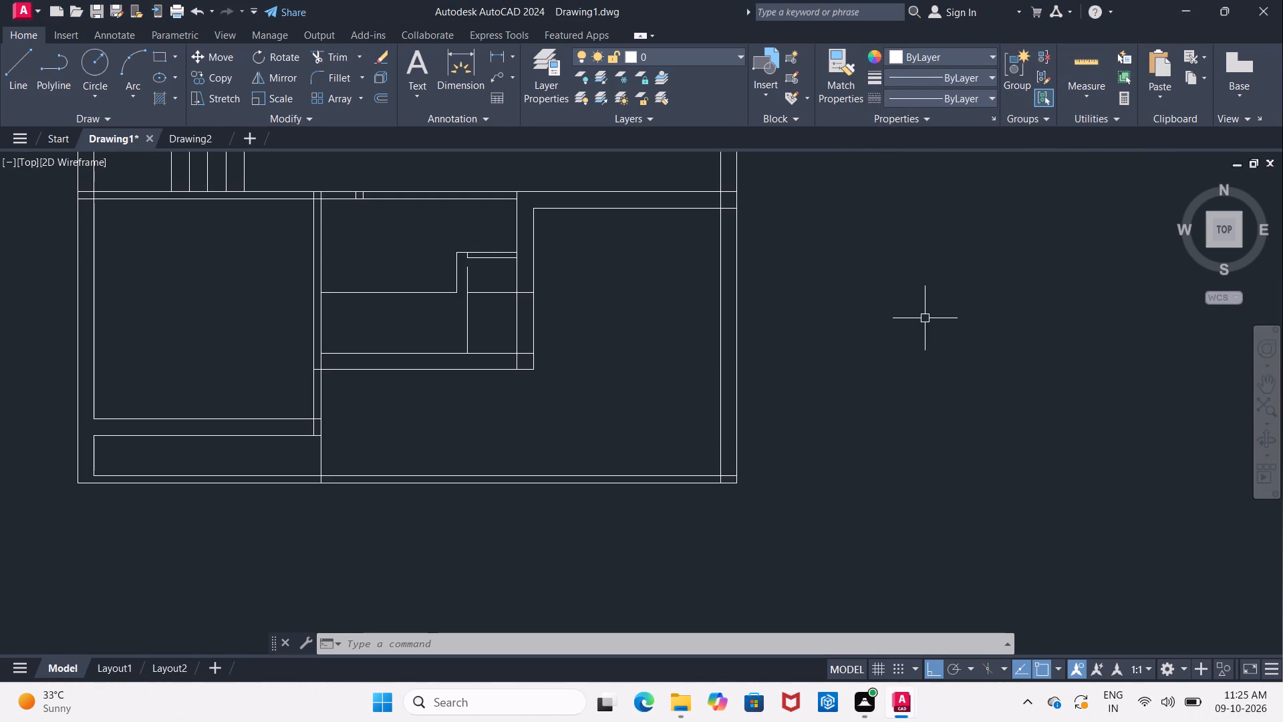
Offset the room's inner wall line beside the recess by 2'02" toward the opposite wall four times in succession, creating evenly spaced vertical lines.
key(o)
key(Return)
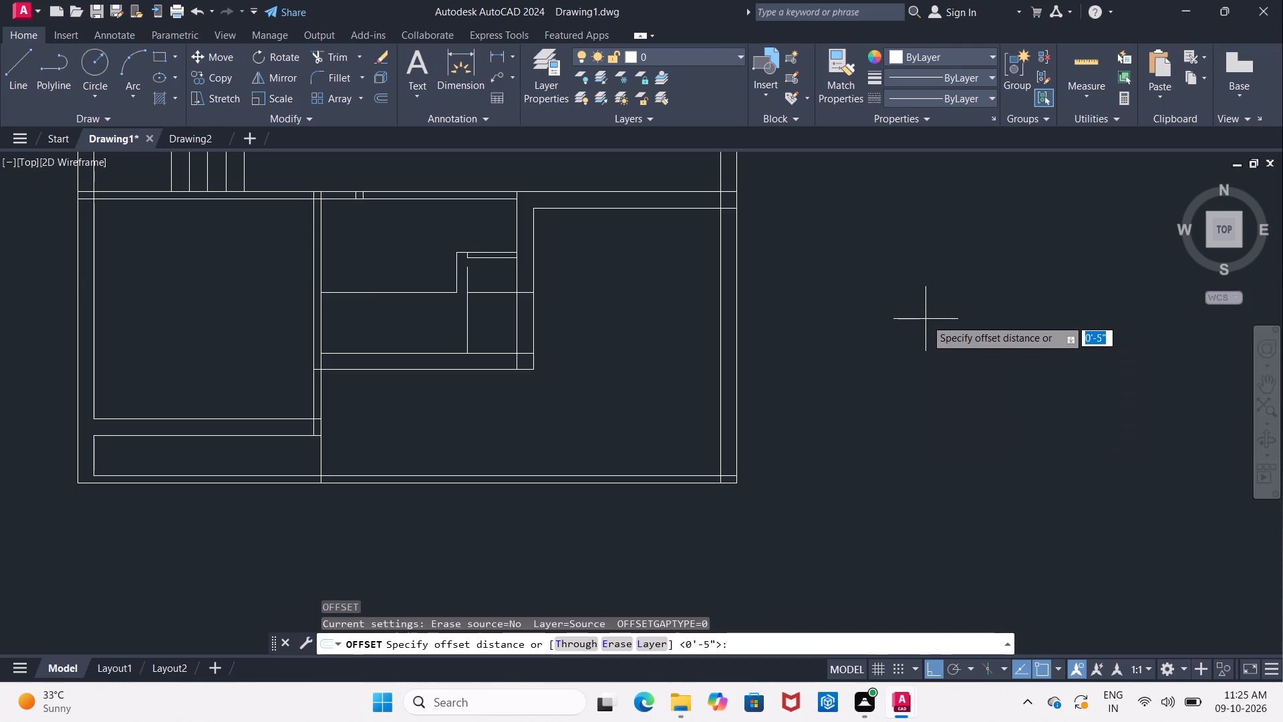
text(2'02")
key(Return)
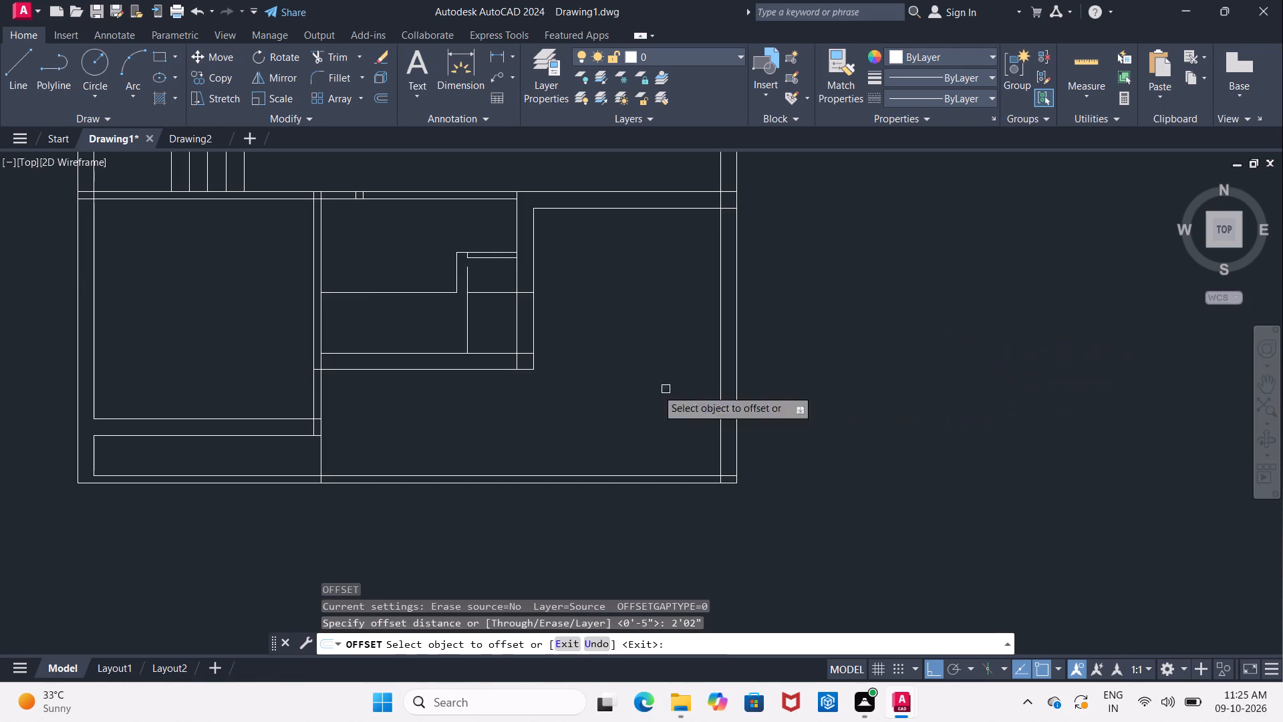
click(513, 333)
click(502, 334)
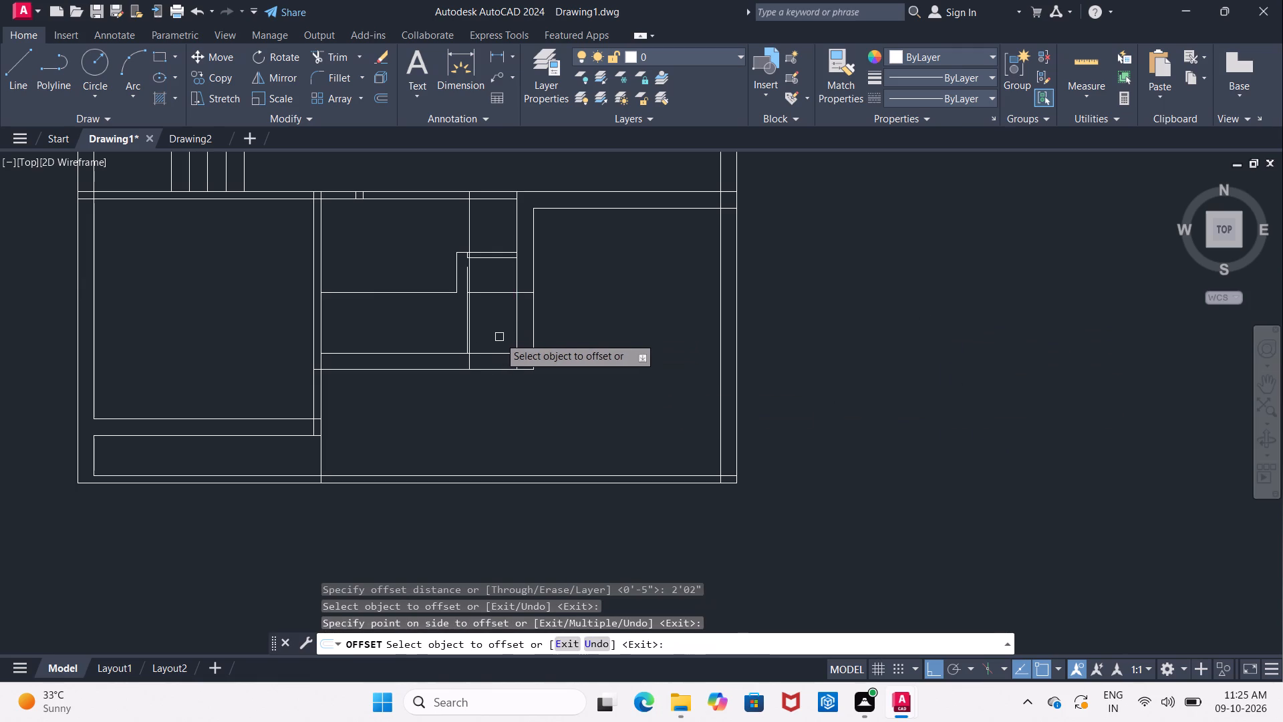
scroll(496, 340, up, 3)
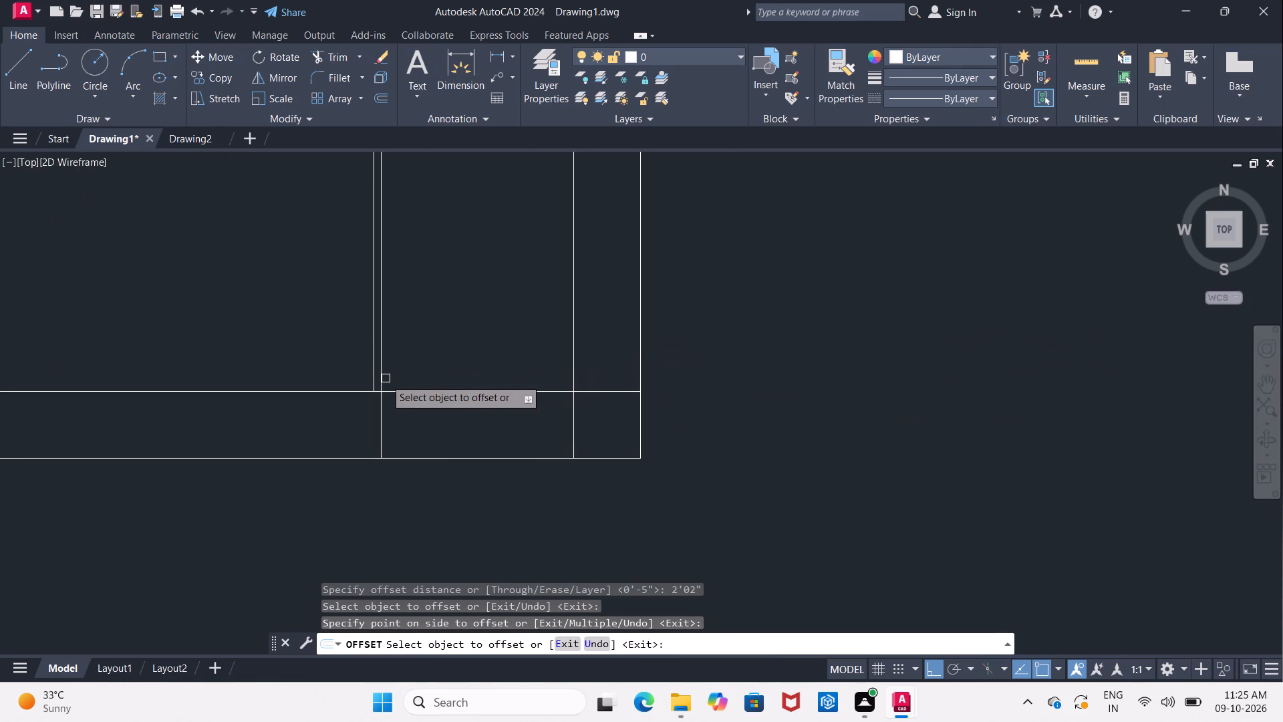
click(379, 378)
click(299, 375)
scroll(307, 372, down, 1)
middle_drag(323, 374, 324, 374)
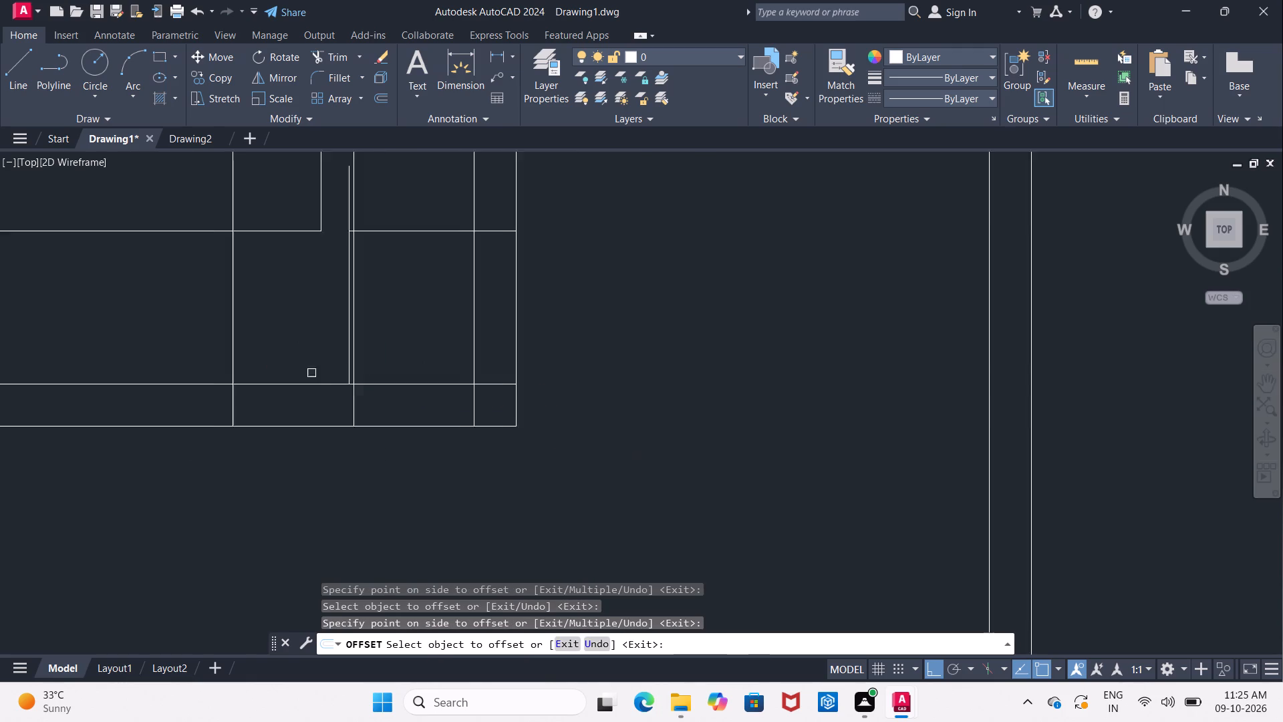
scroll(324, 374, down, 1)
middle_drag(324, 374, 360, 369)
click(300, 358)
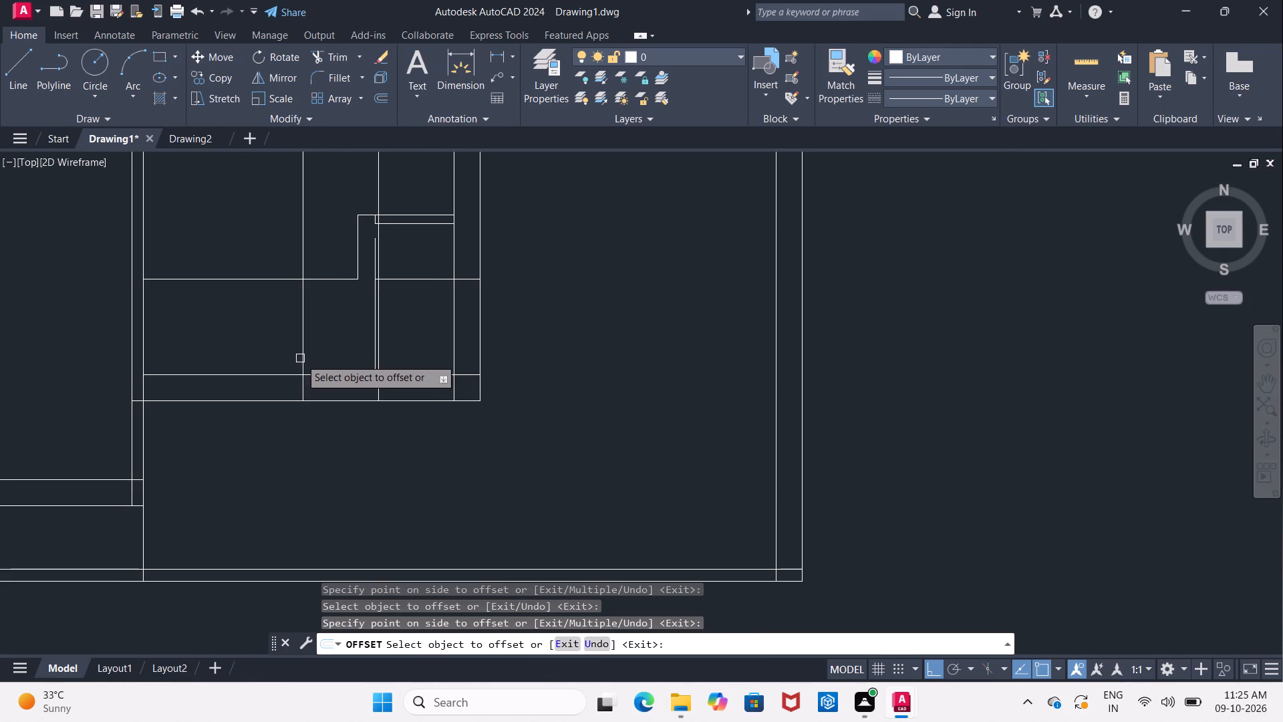
click(253, 350)
click(227, 356)
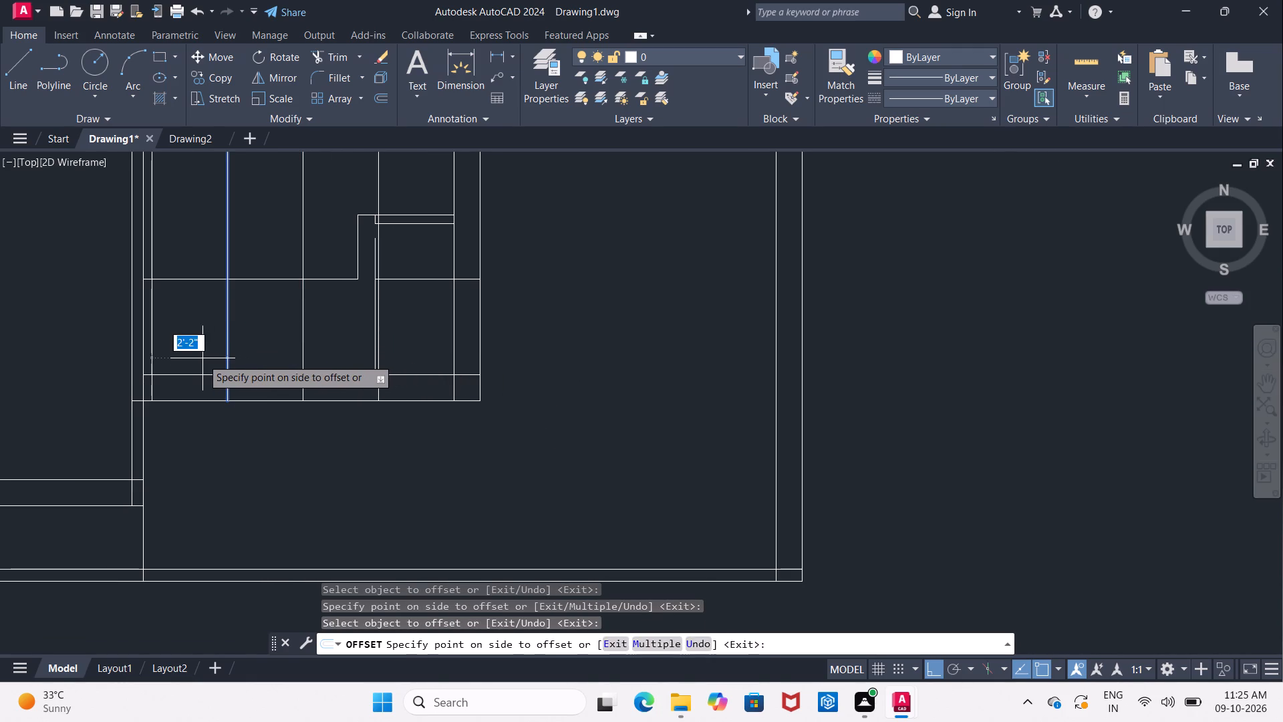
click(202, 358)
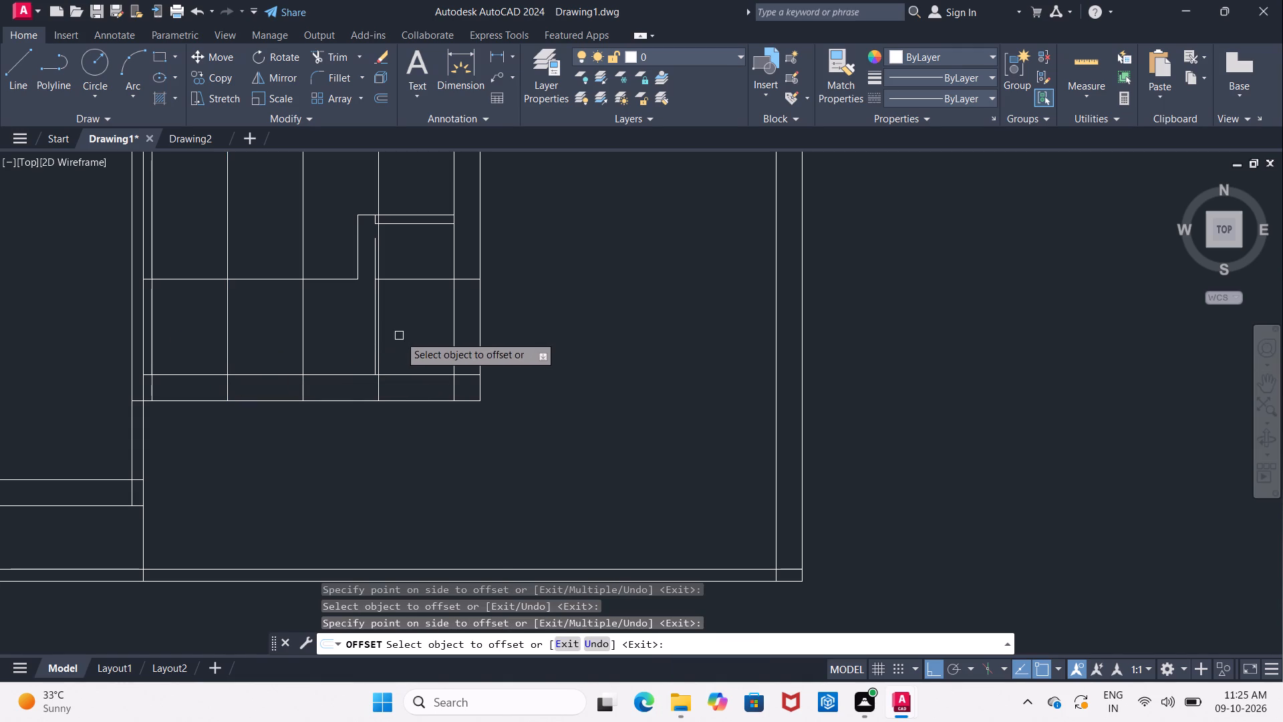
key(Escape)
Trim away the old vertical line beside the first offset line, the offset line's part crossing the recess's thin wall, and the horizontal stub.
text(tr)
key(Return)
key(Return)
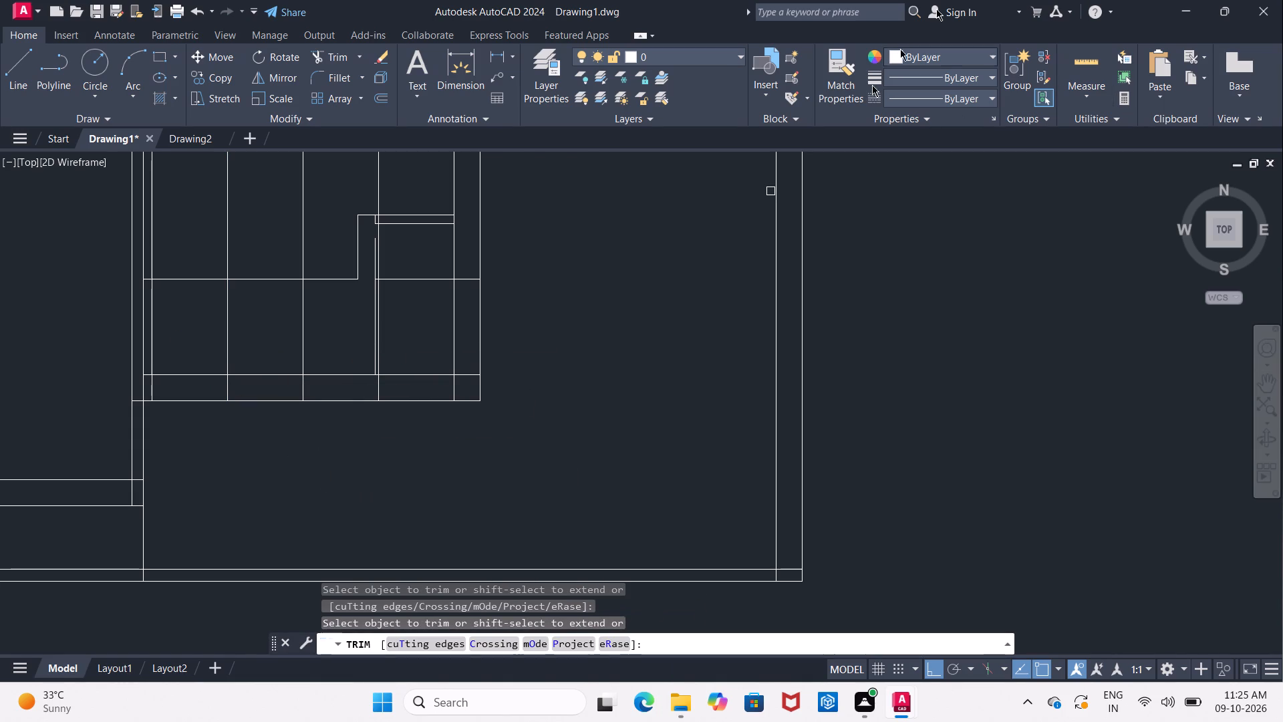
scroll(400, 251, up, 2)
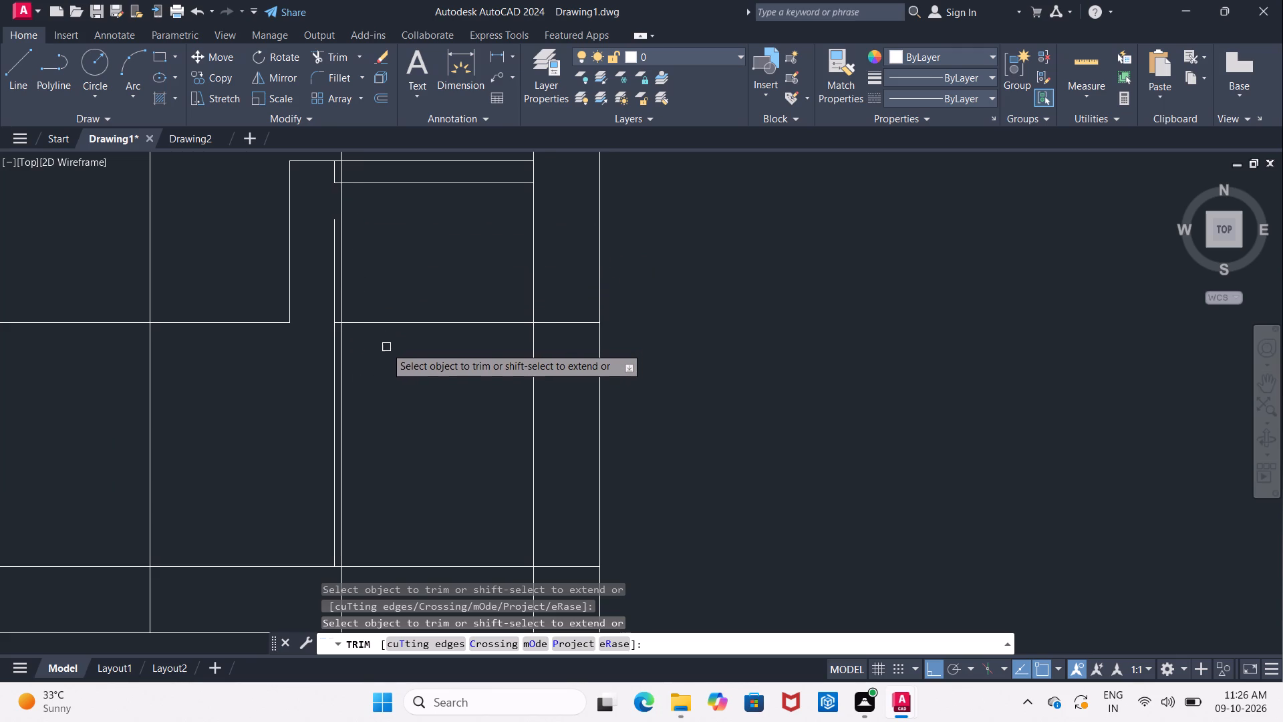
click(333, 374)
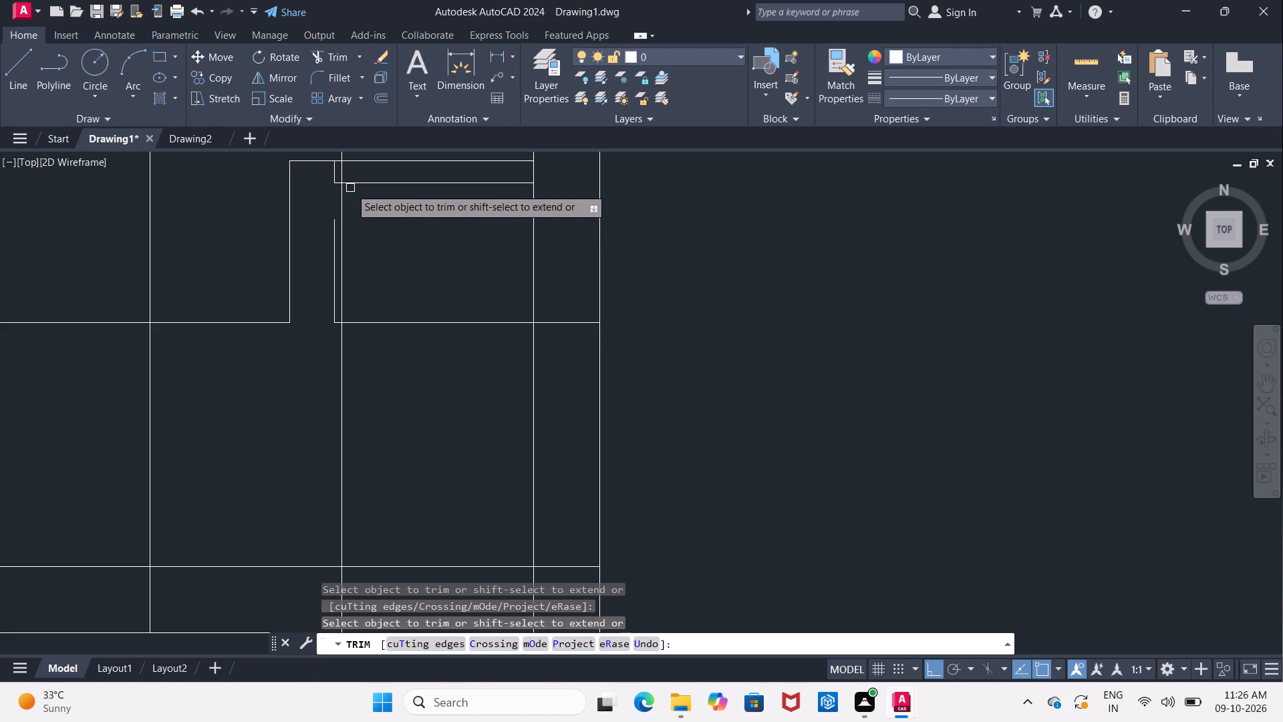
click(343, 172)
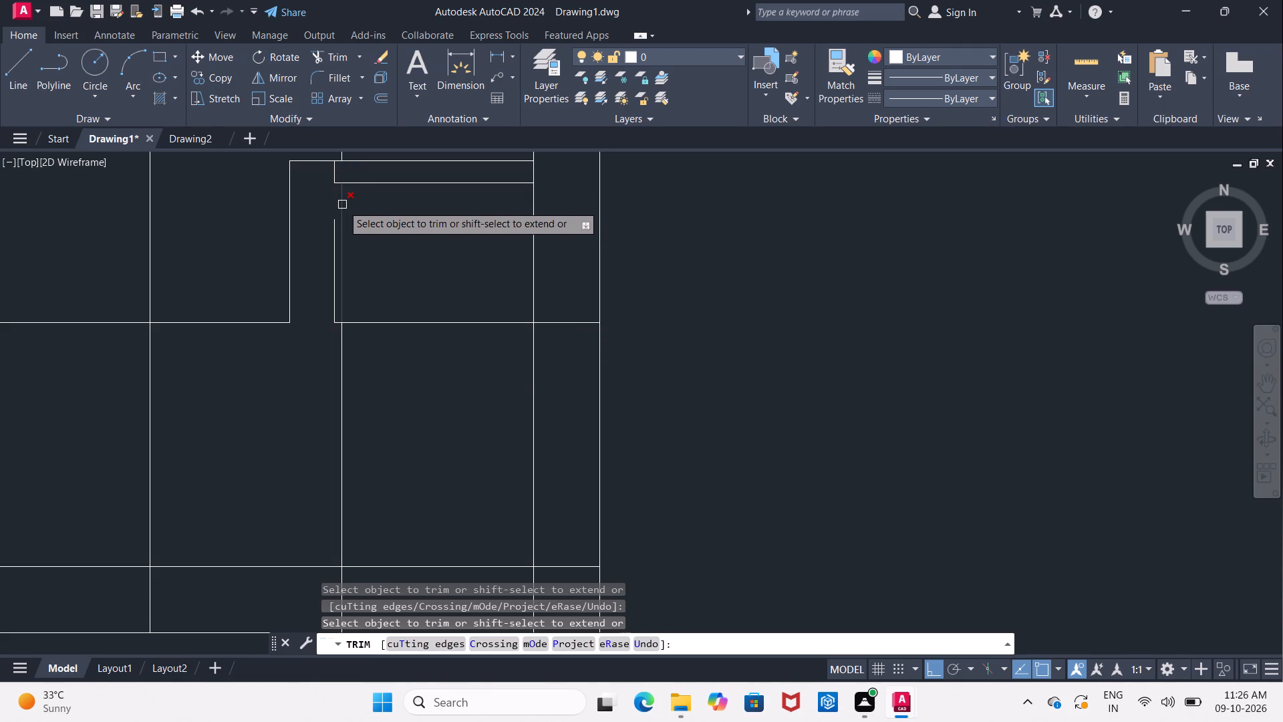
scroll(349, 197, down, 1)
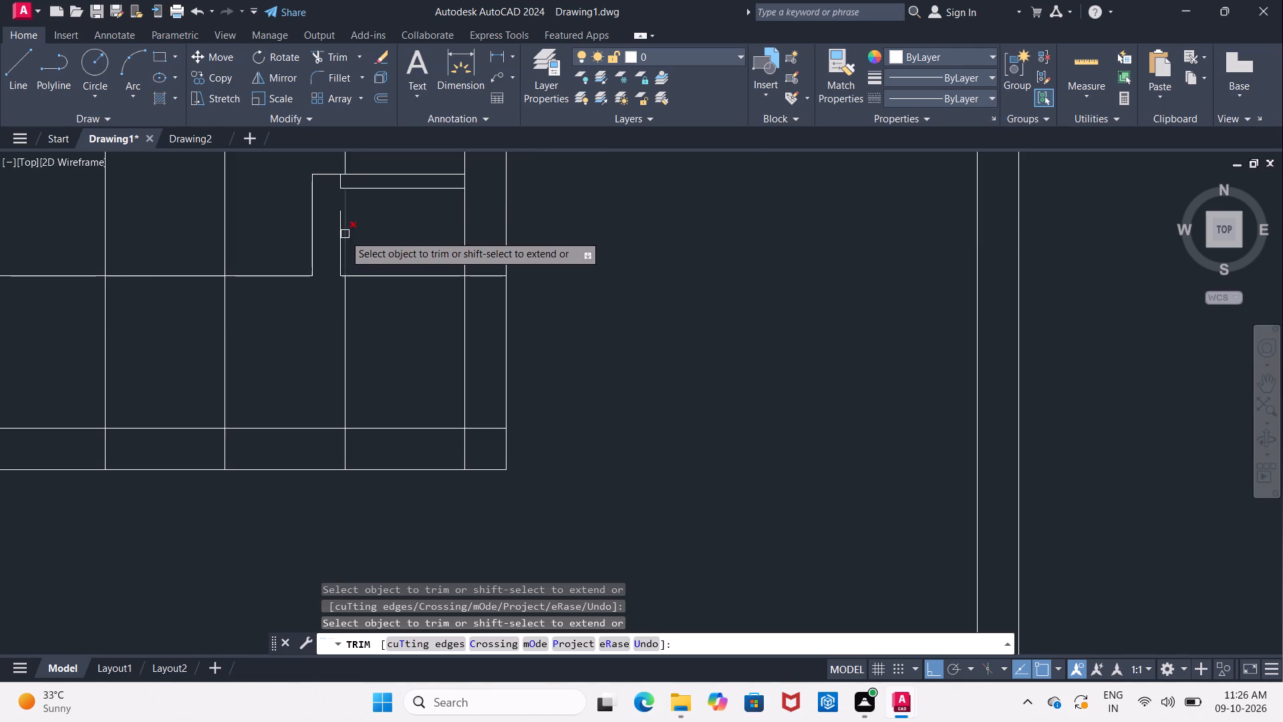
scroll(341, 239, up, 2)
click(337, 245)
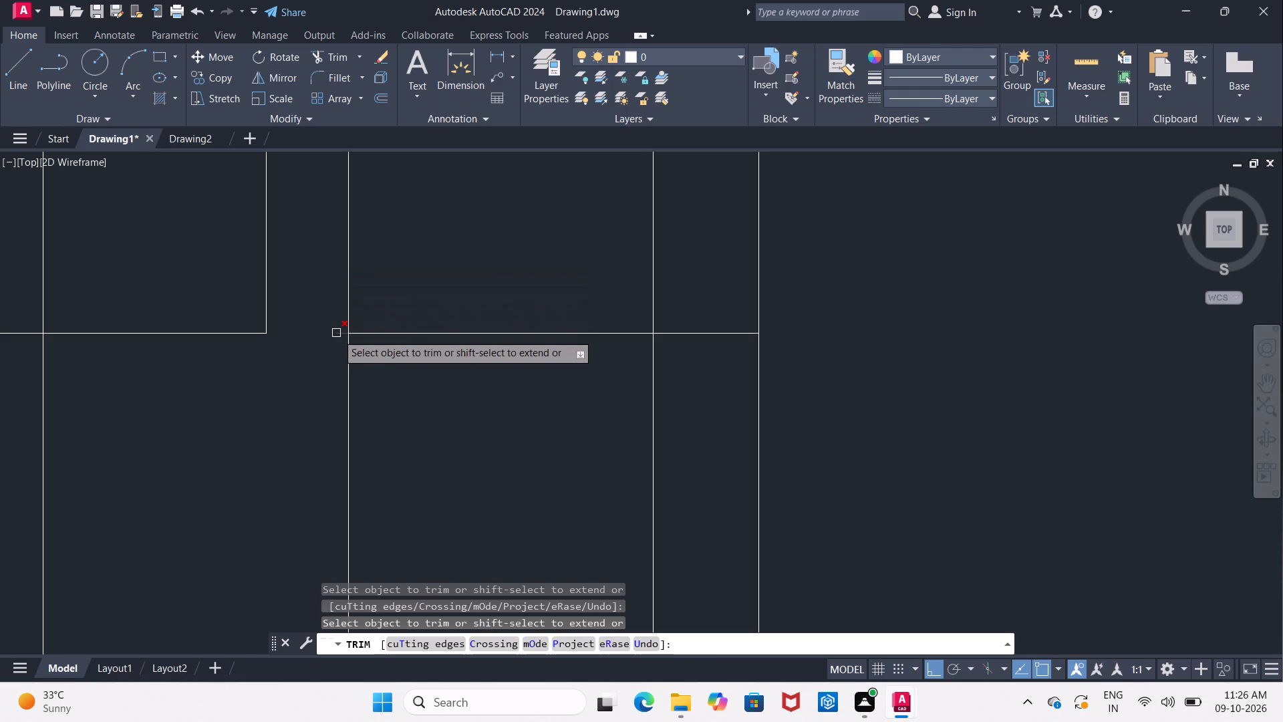
click(337, 334)
scroll(337, 334, down, 1)
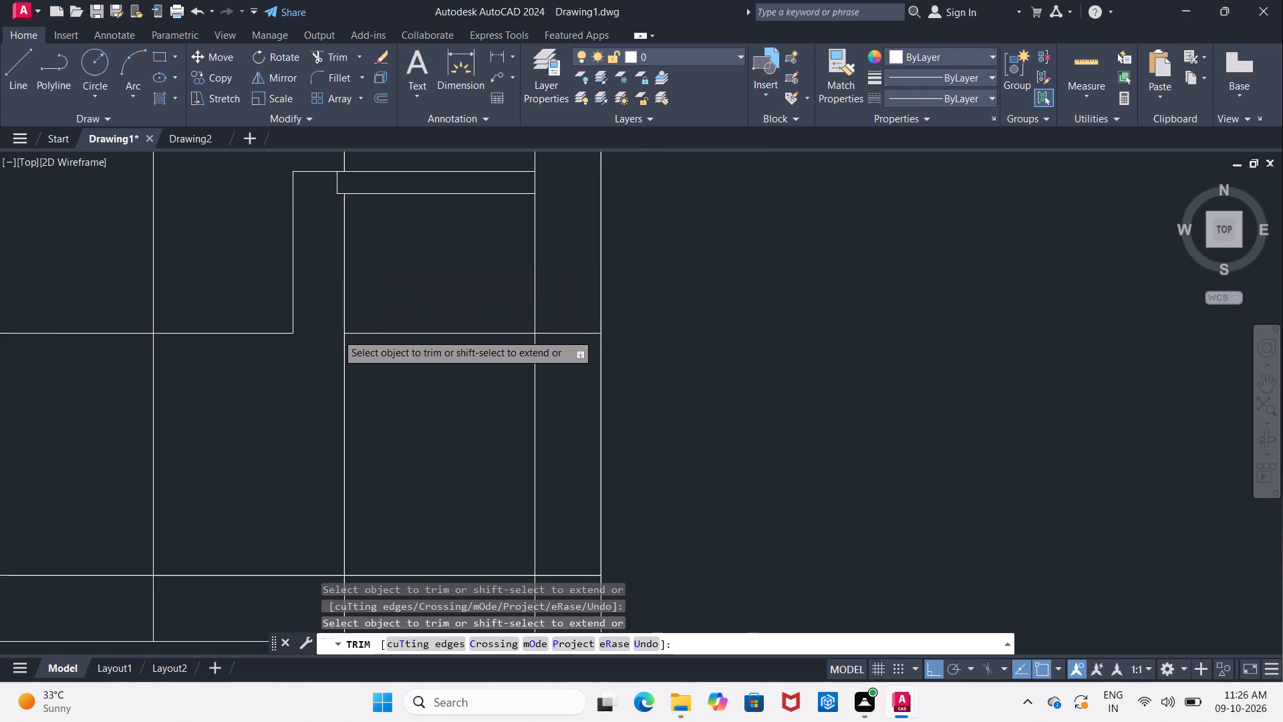
scroll(337, 334, down, 1)
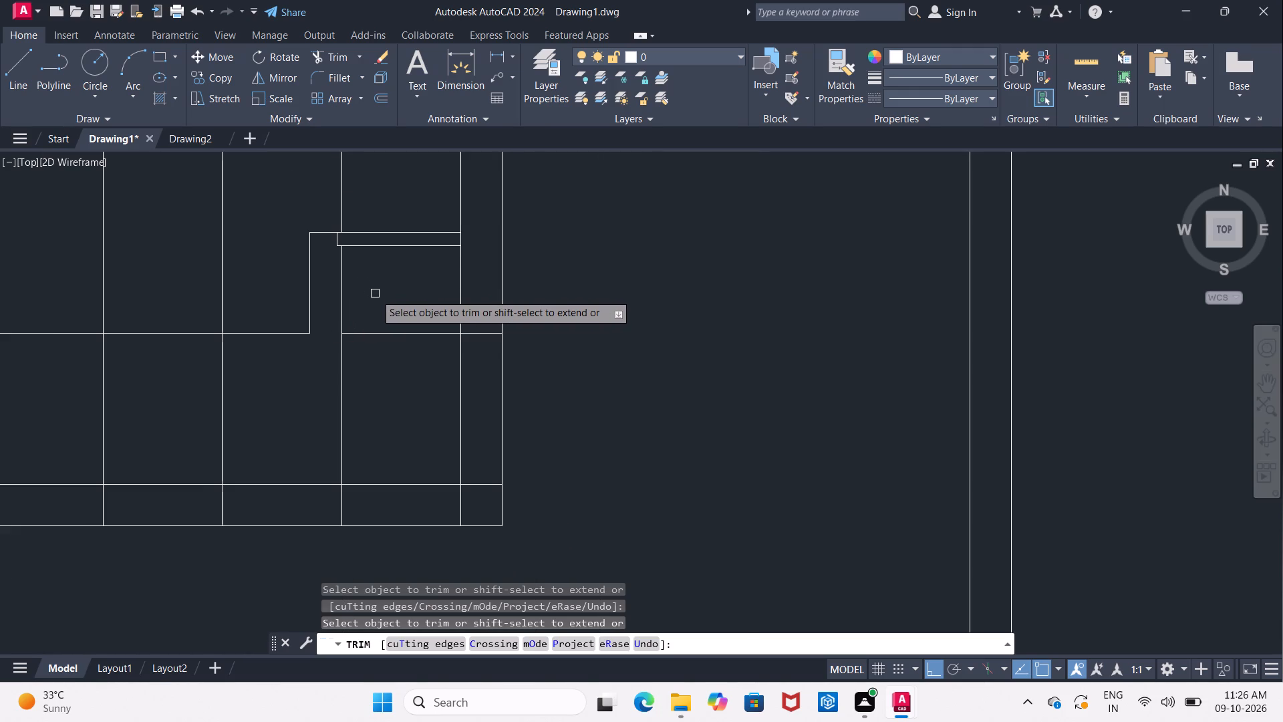
key(Escape)
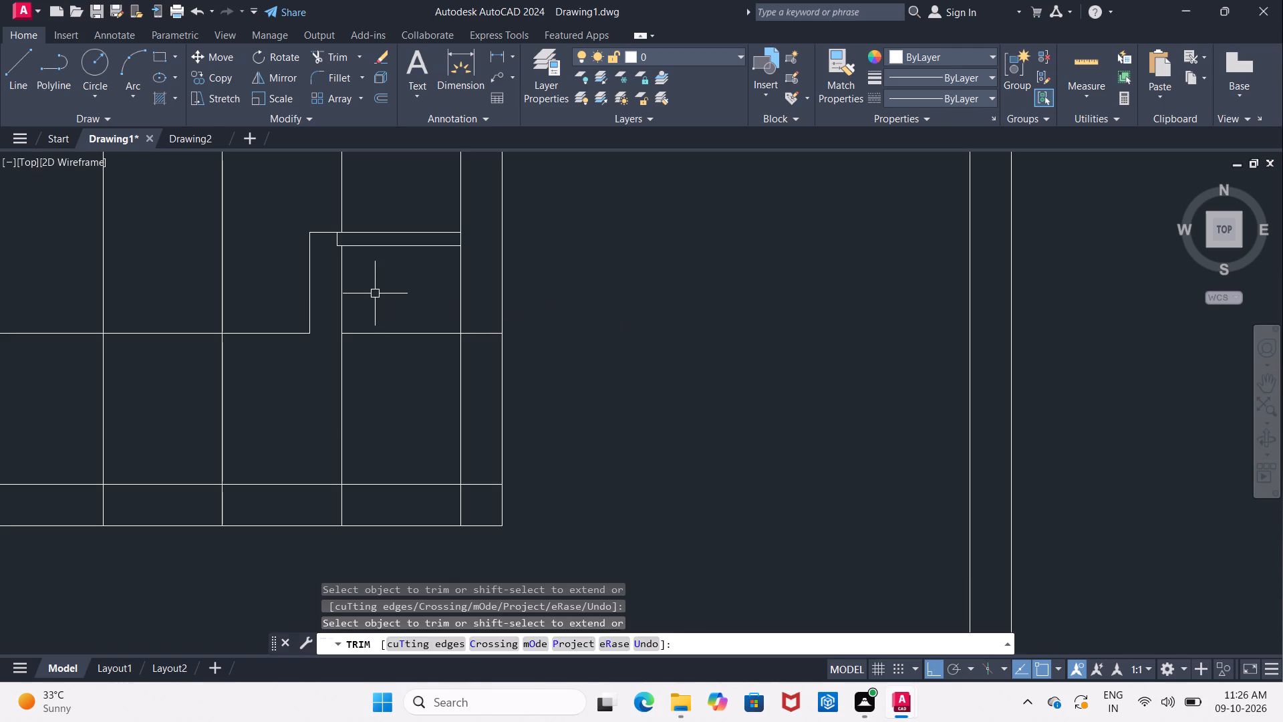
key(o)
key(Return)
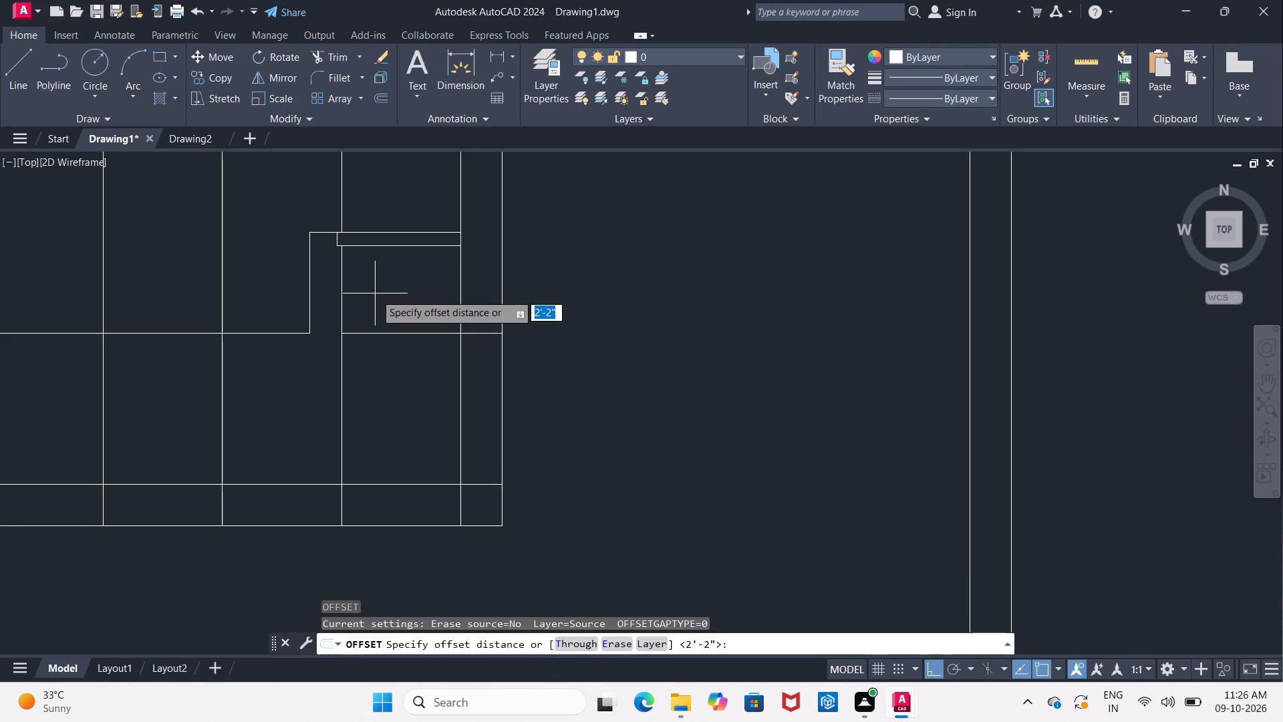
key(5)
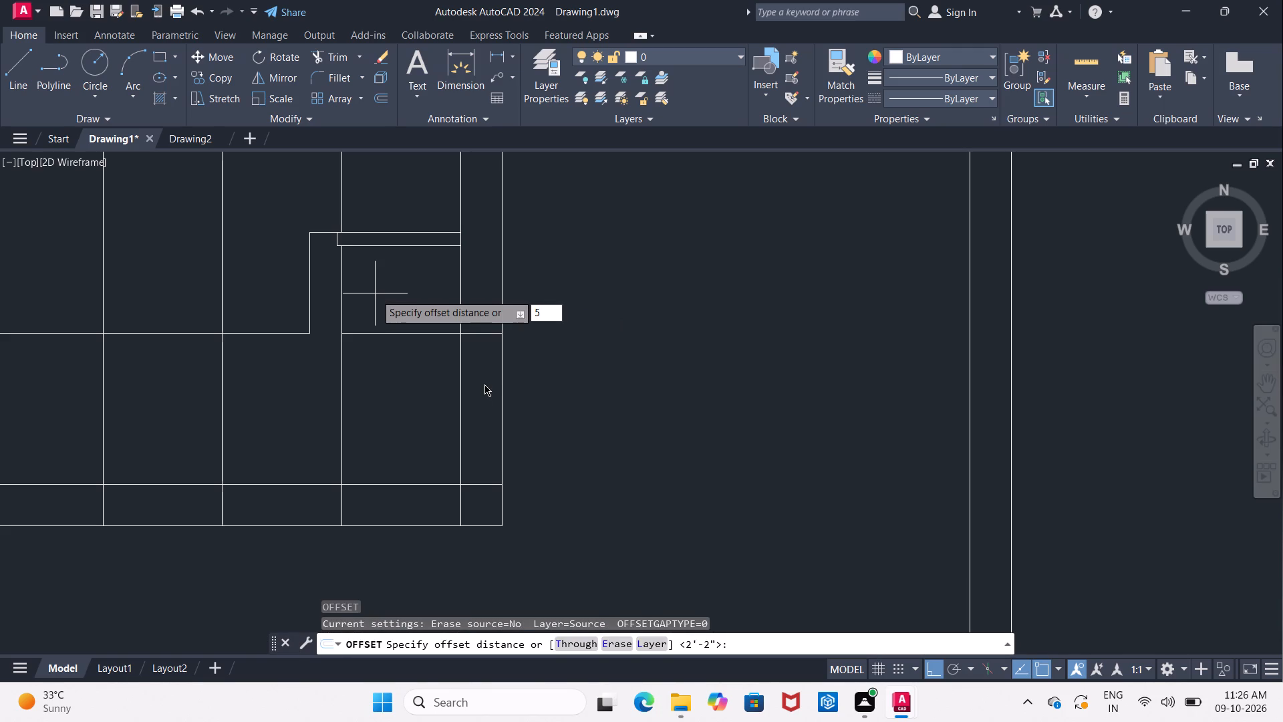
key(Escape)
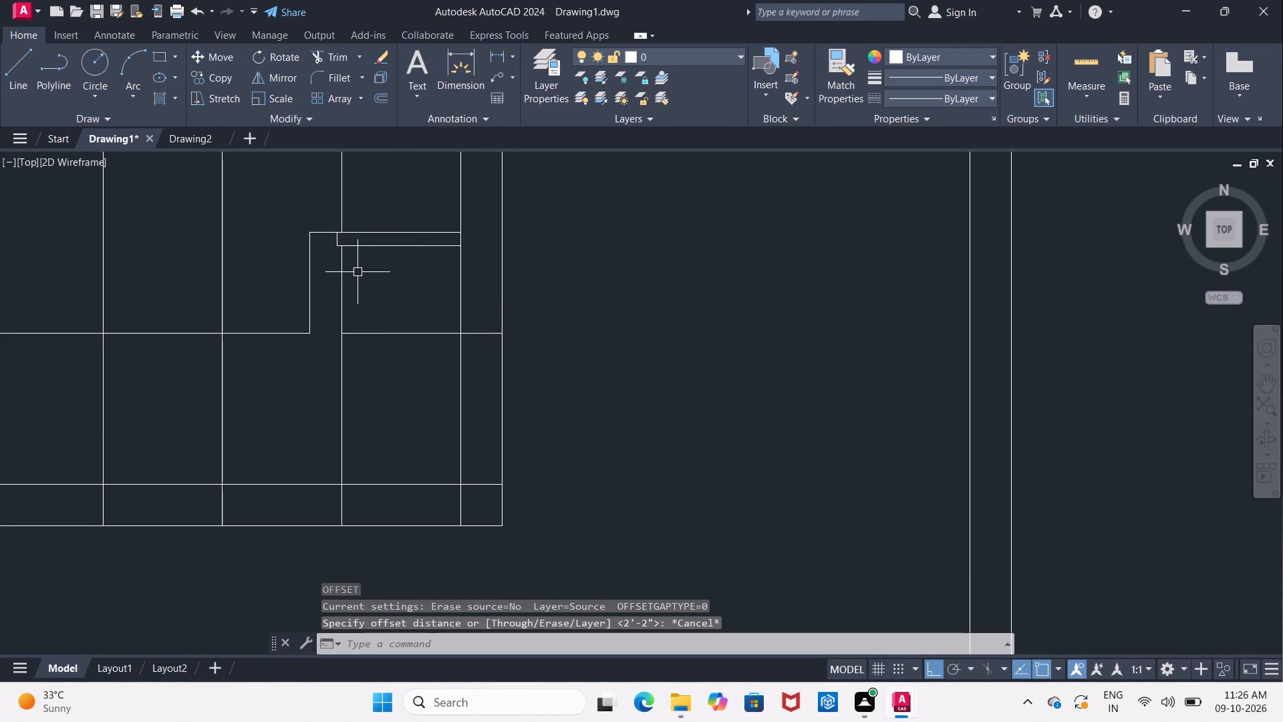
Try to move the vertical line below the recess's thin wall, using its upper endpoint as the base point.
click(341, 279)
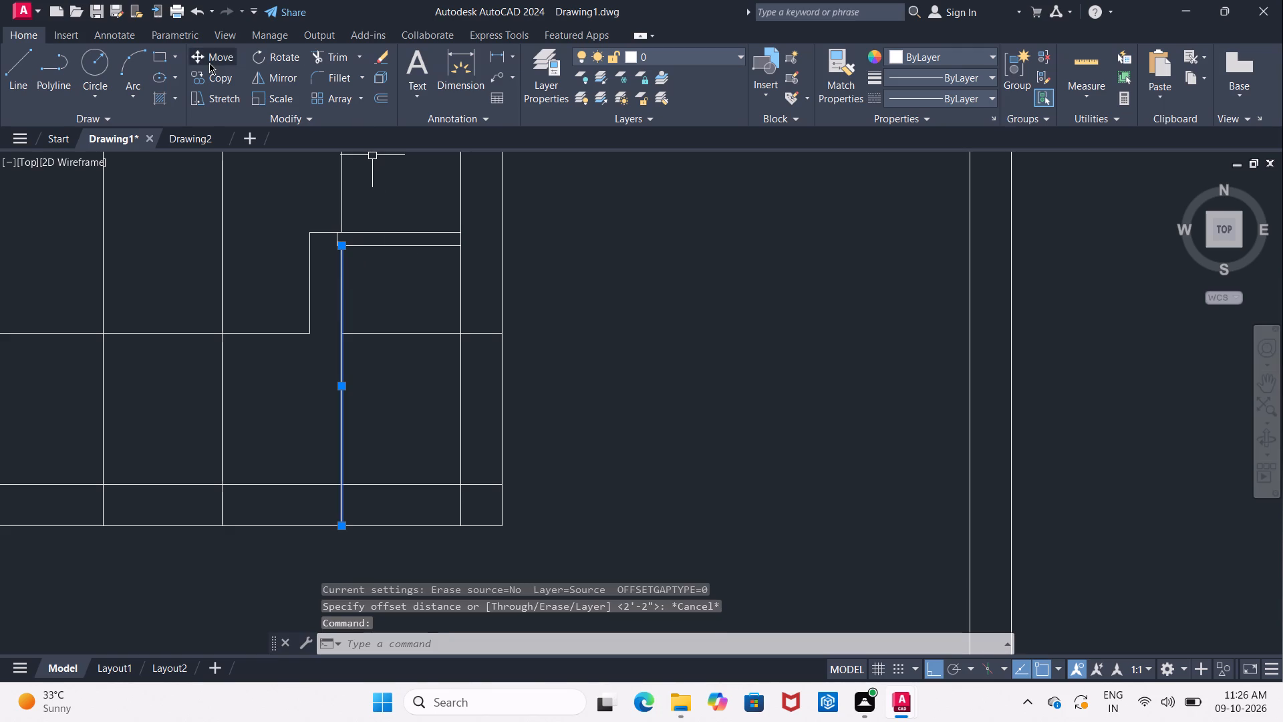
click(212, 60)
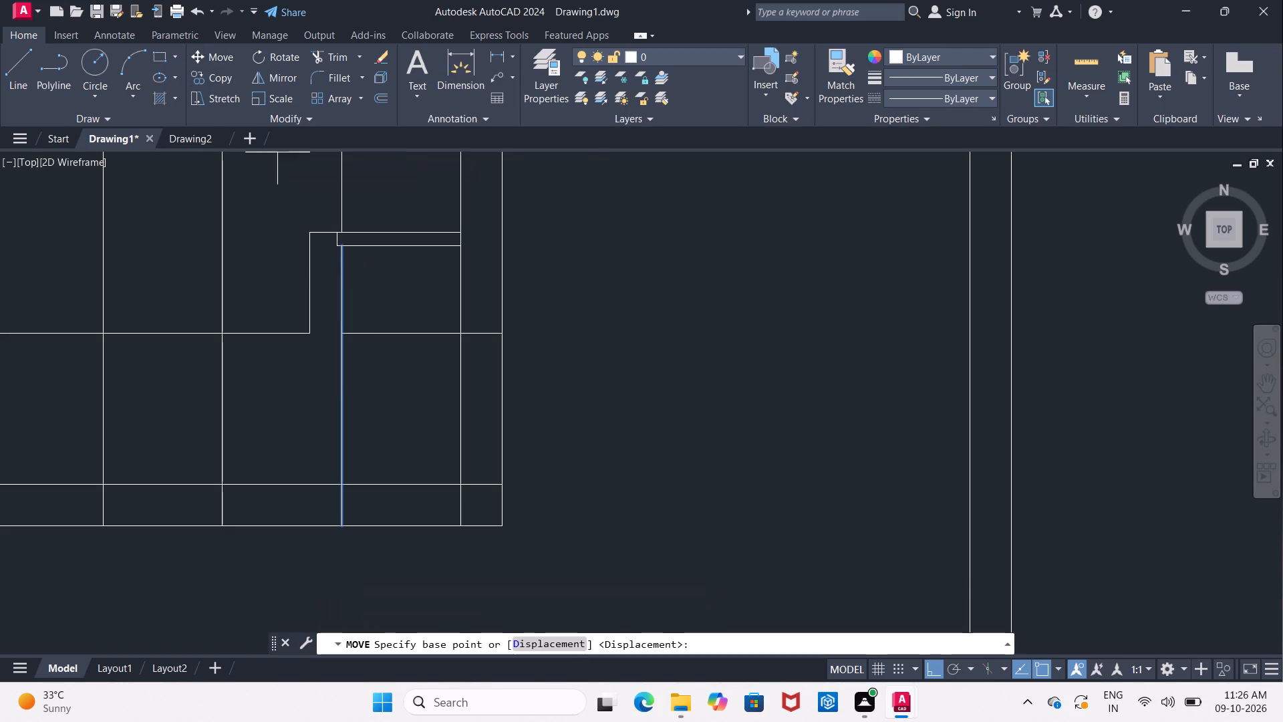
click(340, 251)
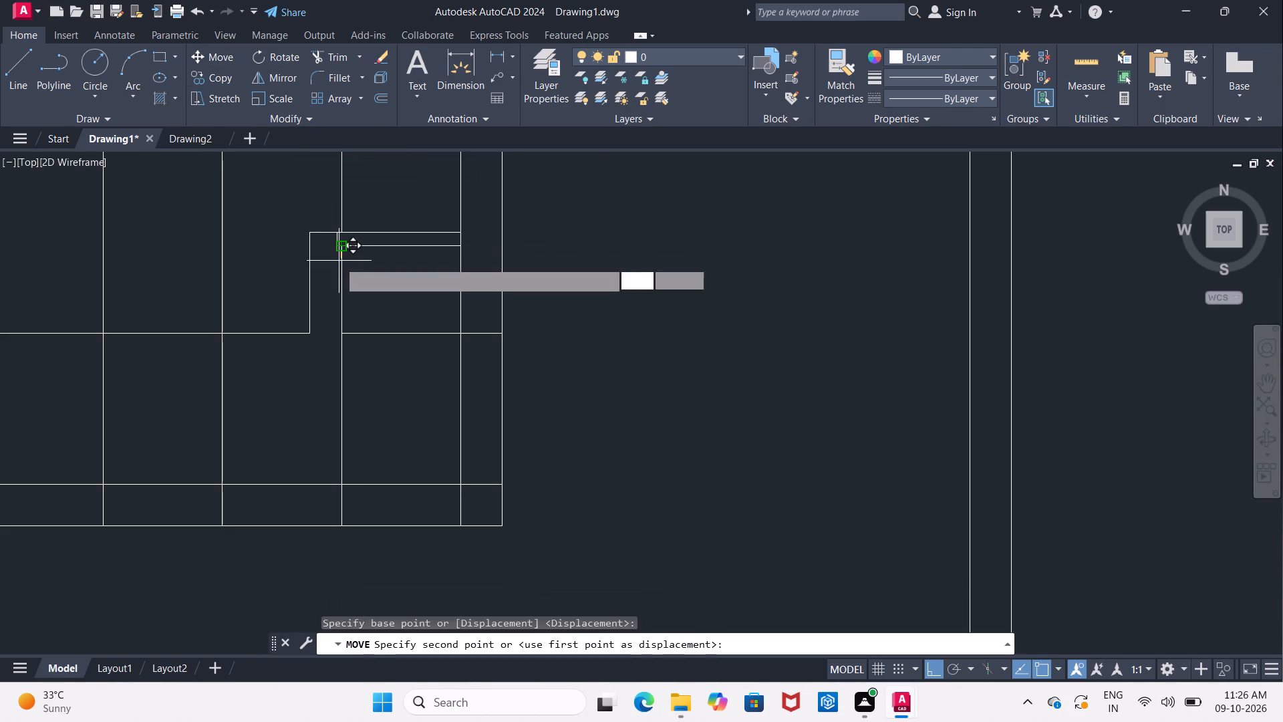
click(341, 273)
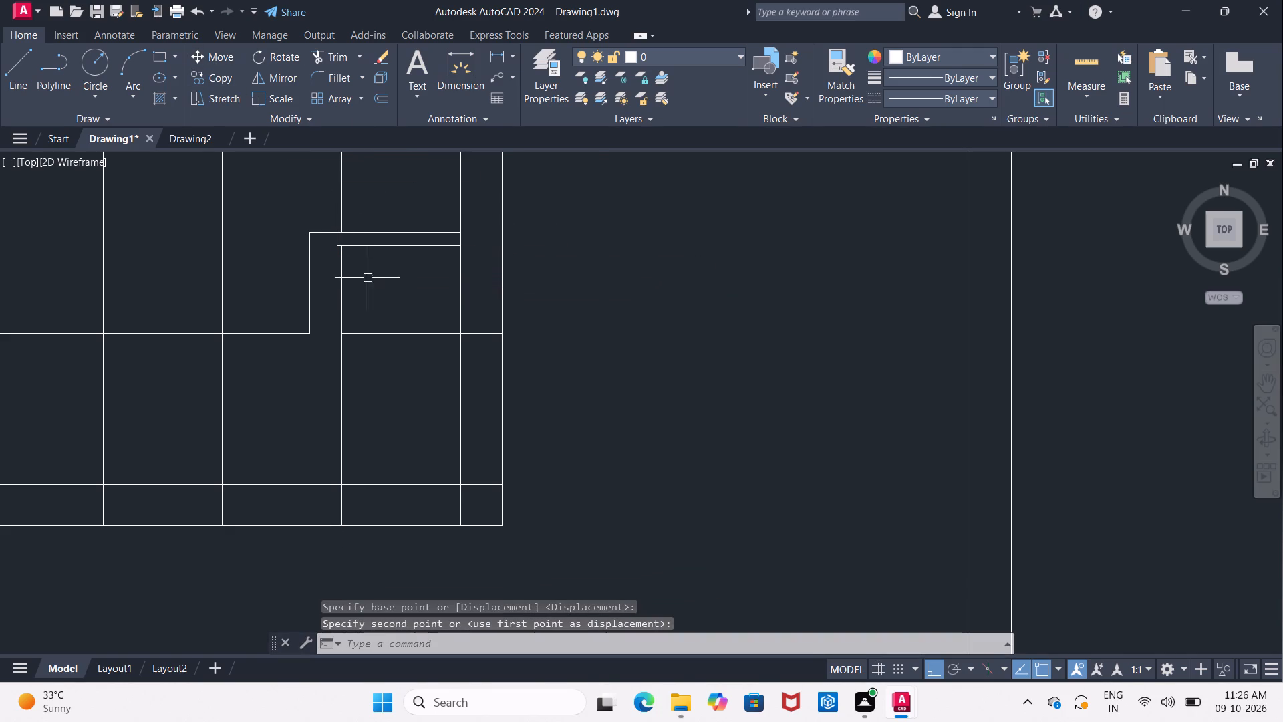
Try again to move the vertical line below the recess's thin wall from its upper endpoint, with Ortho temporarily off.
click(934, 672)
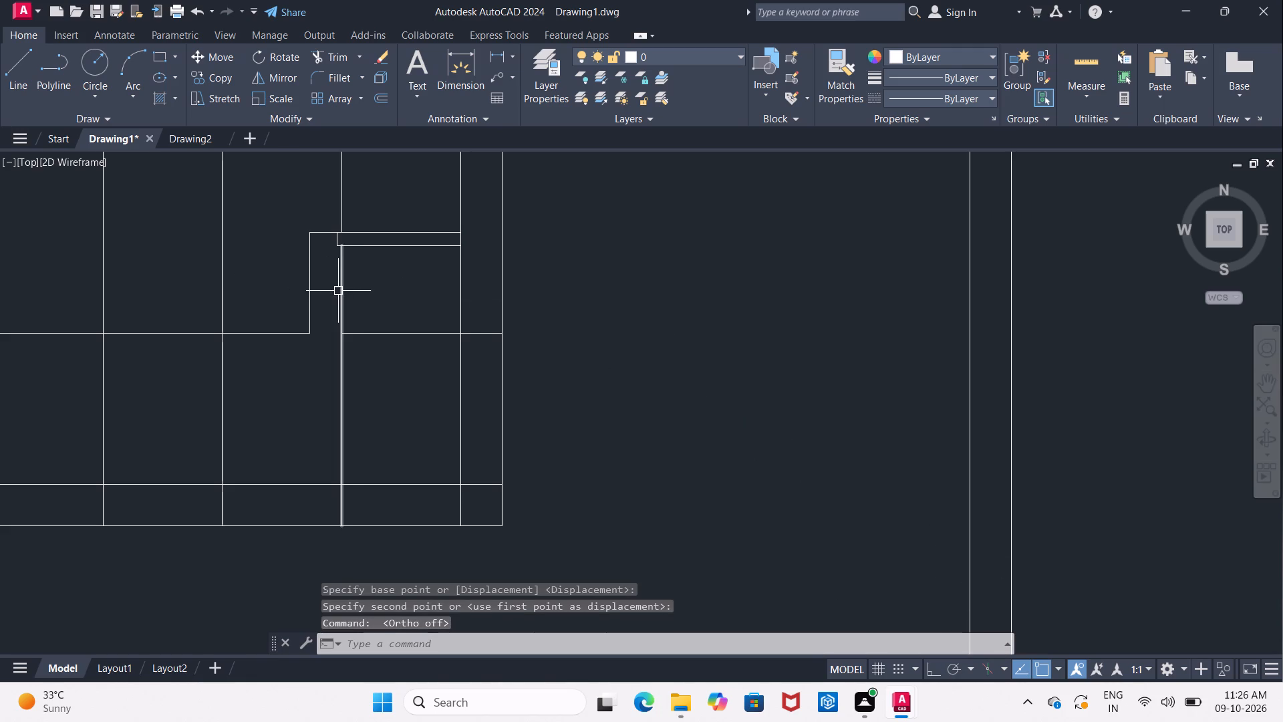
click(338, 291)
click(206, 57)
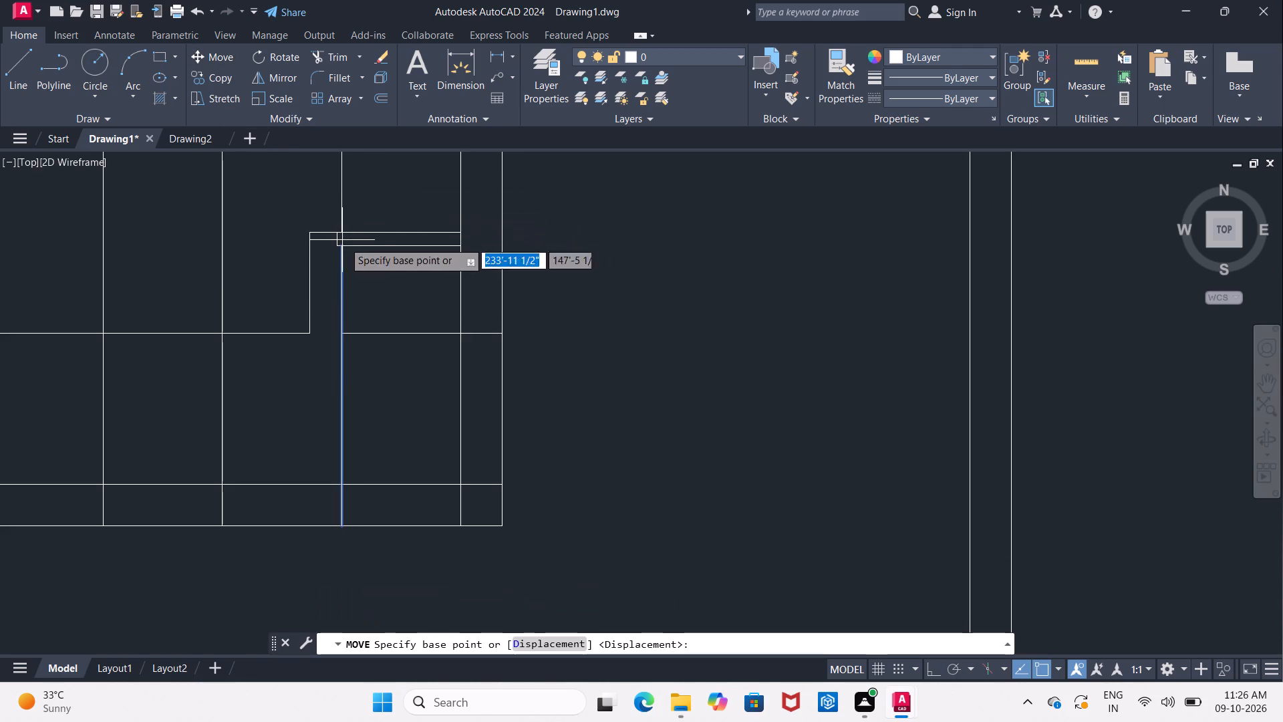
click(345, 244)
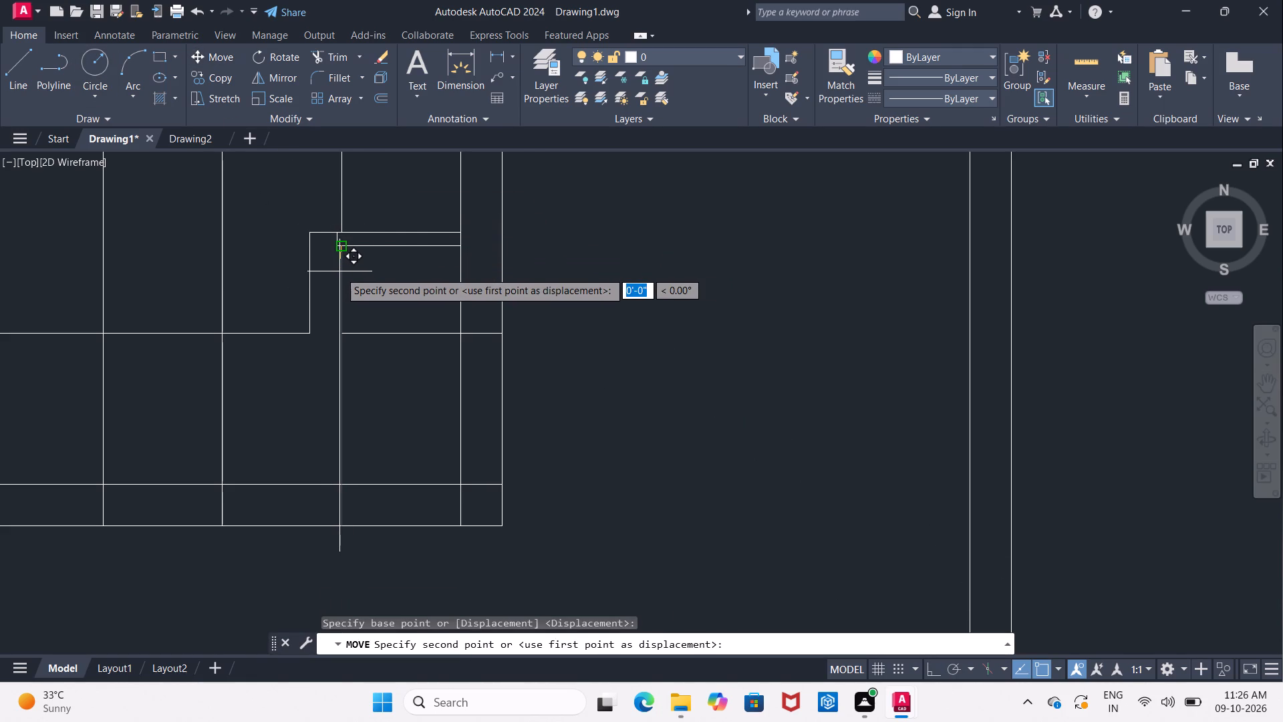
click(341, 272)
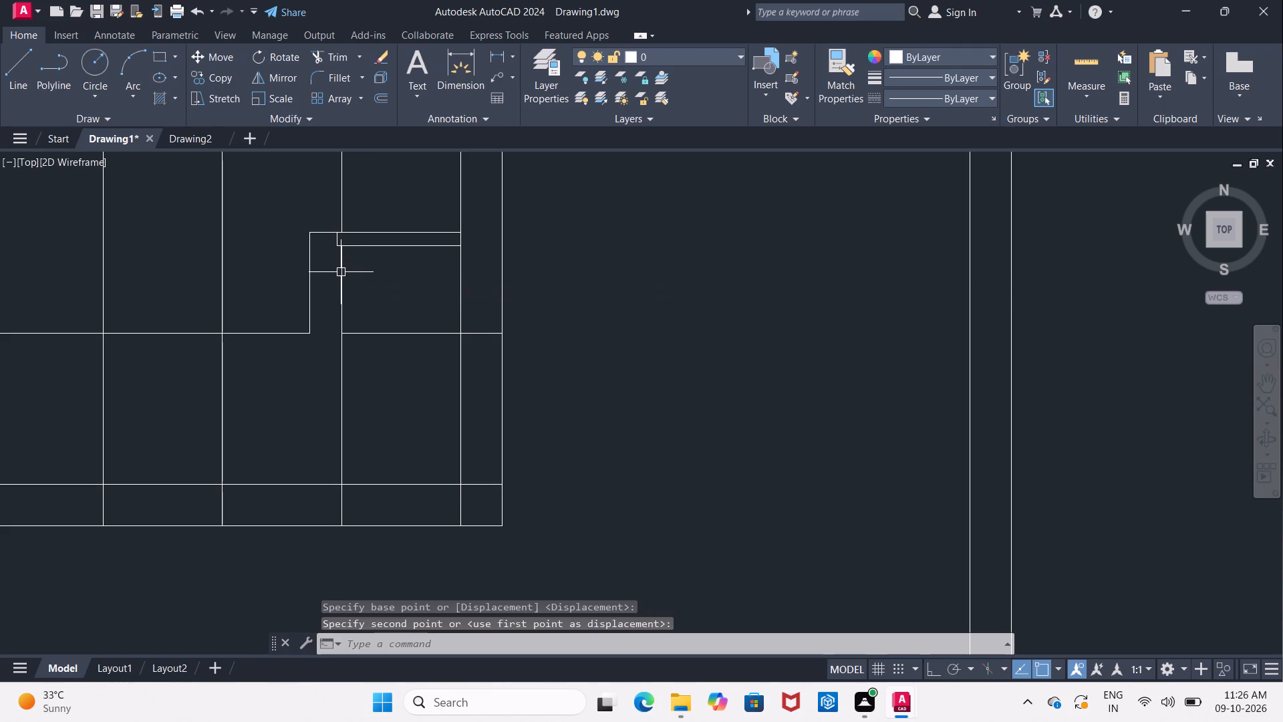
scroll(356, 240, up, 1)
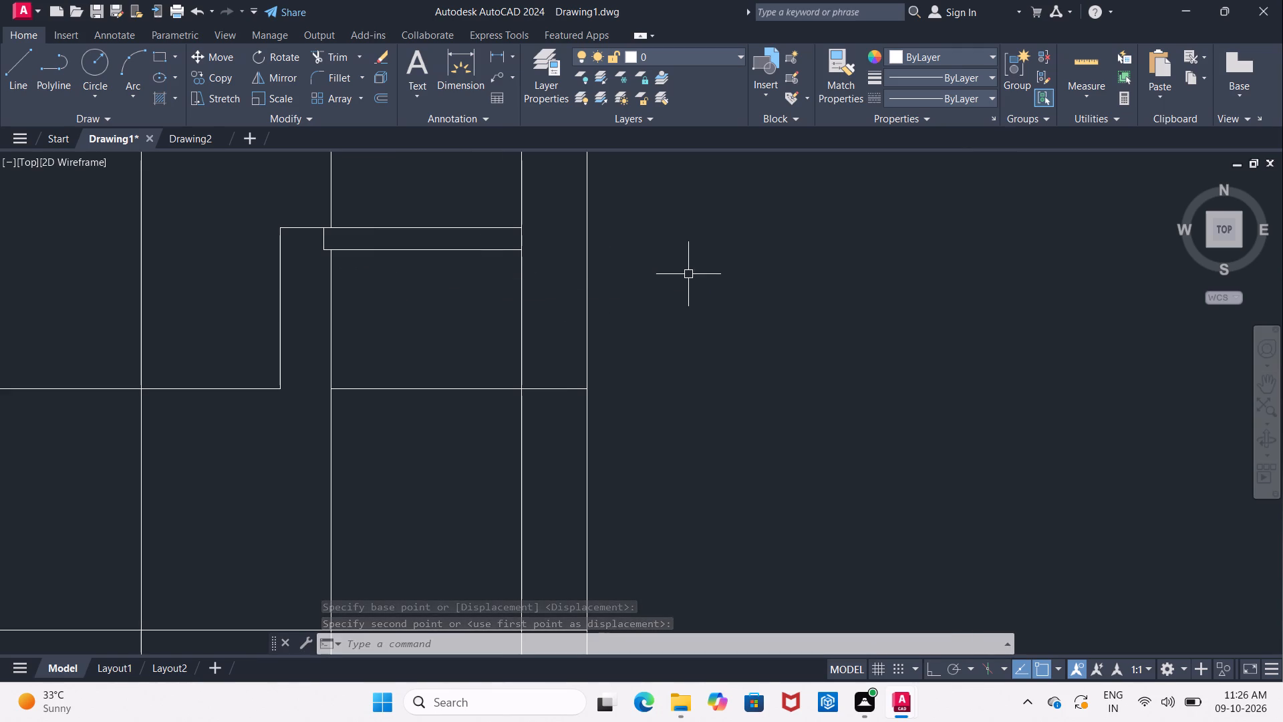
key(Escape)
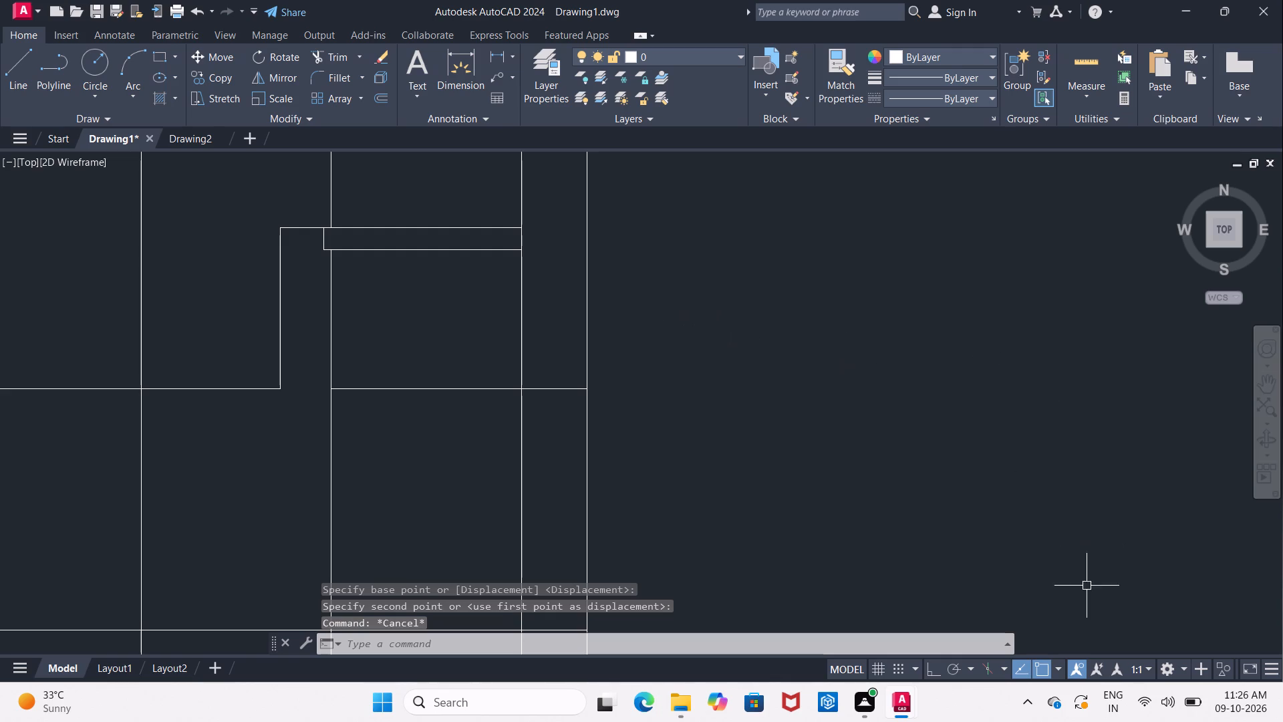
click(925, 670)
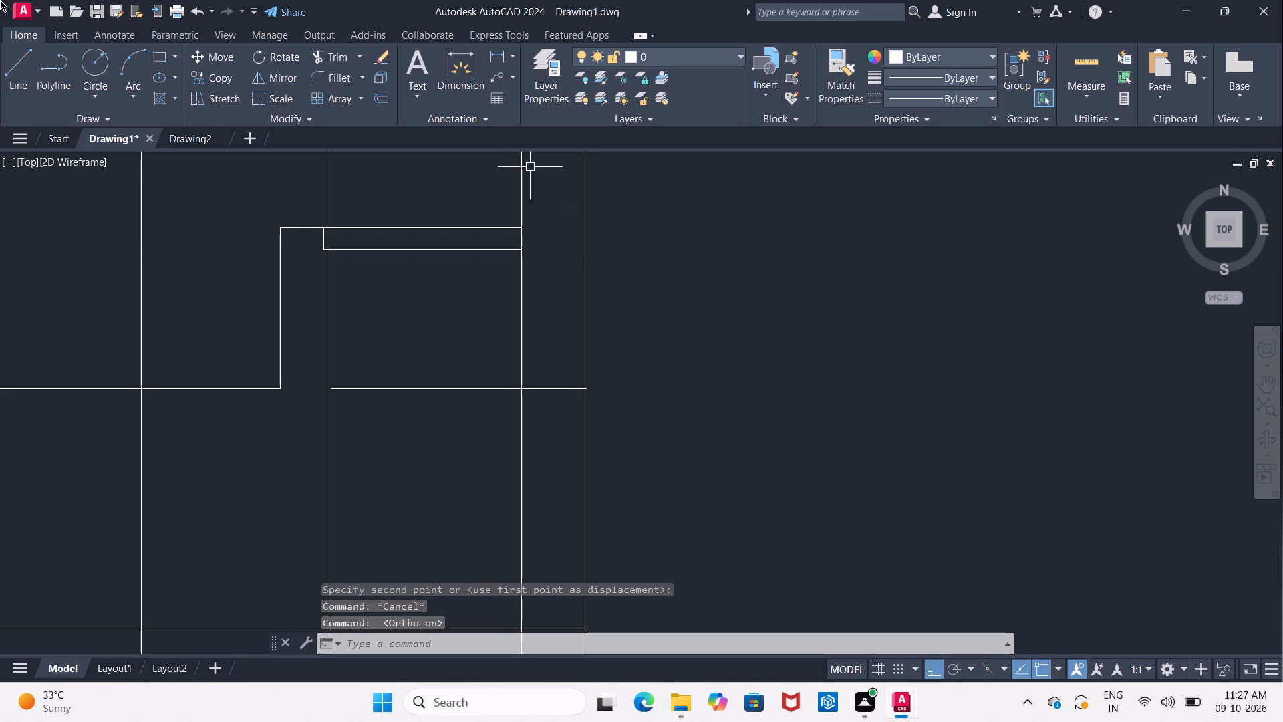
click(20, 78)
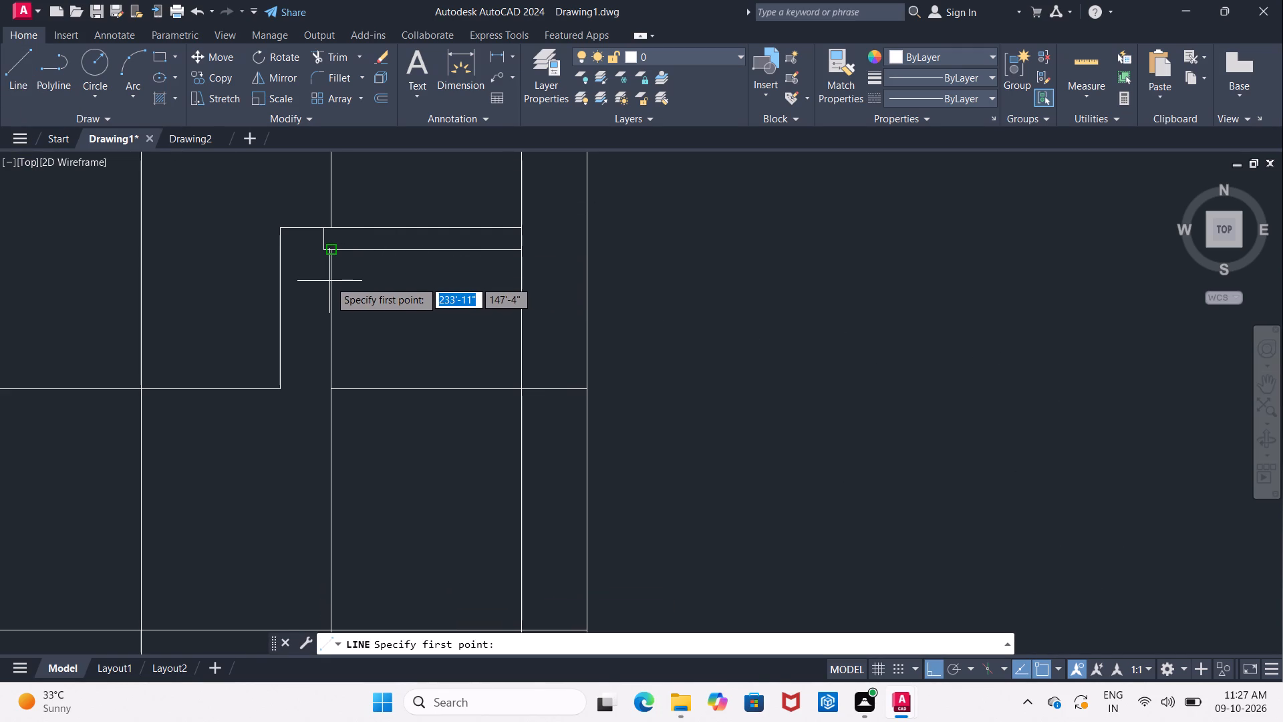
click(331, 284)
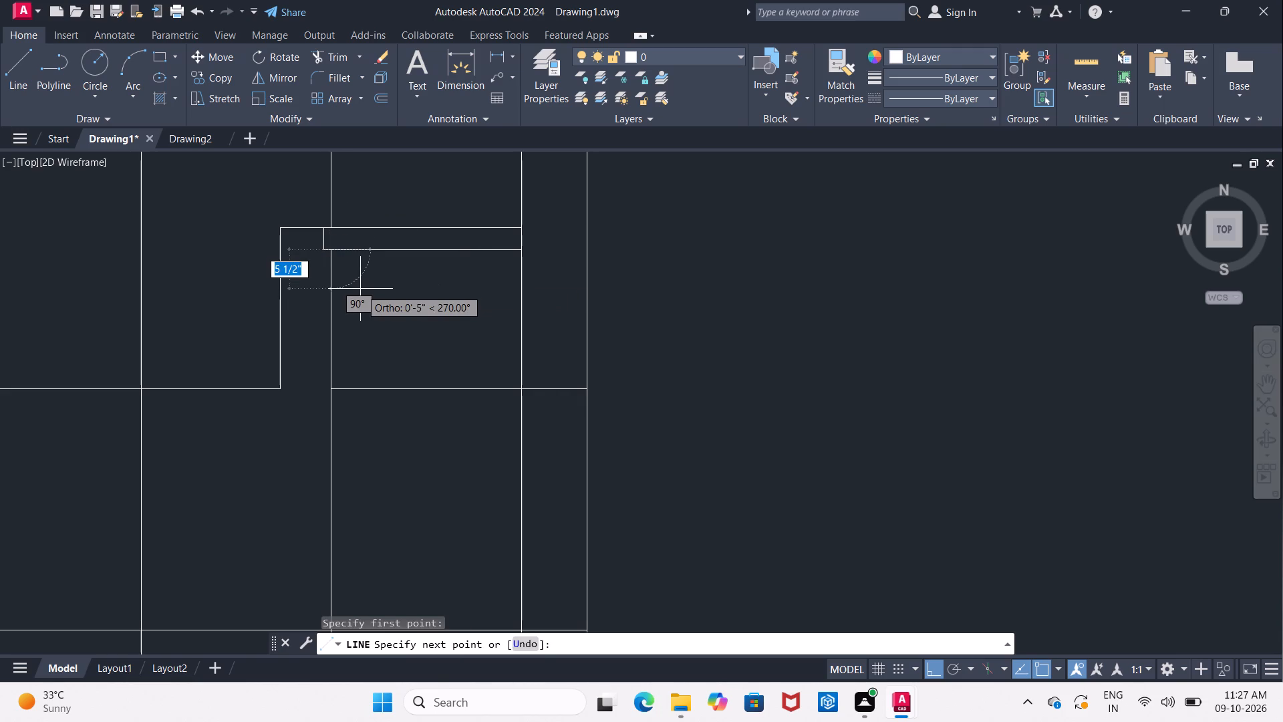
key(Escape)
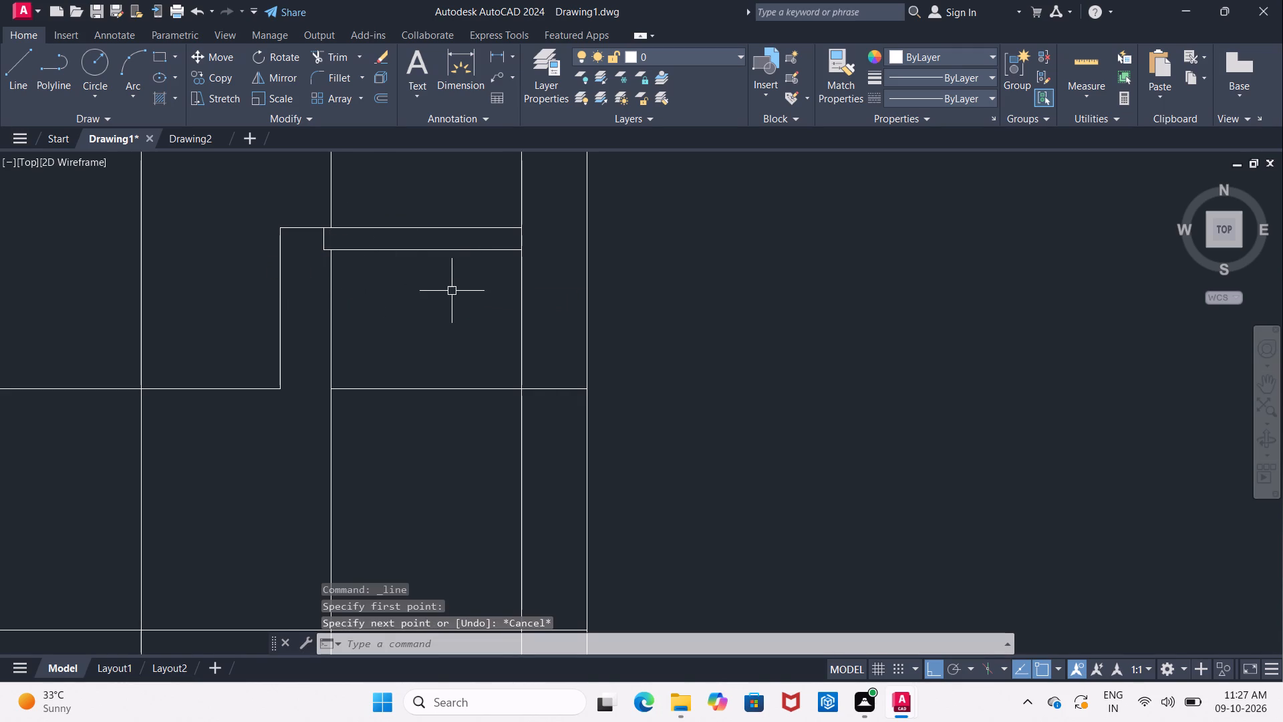
Offset the lower line of the recess's thin wall downward by 4".
key(o)
key(Return)
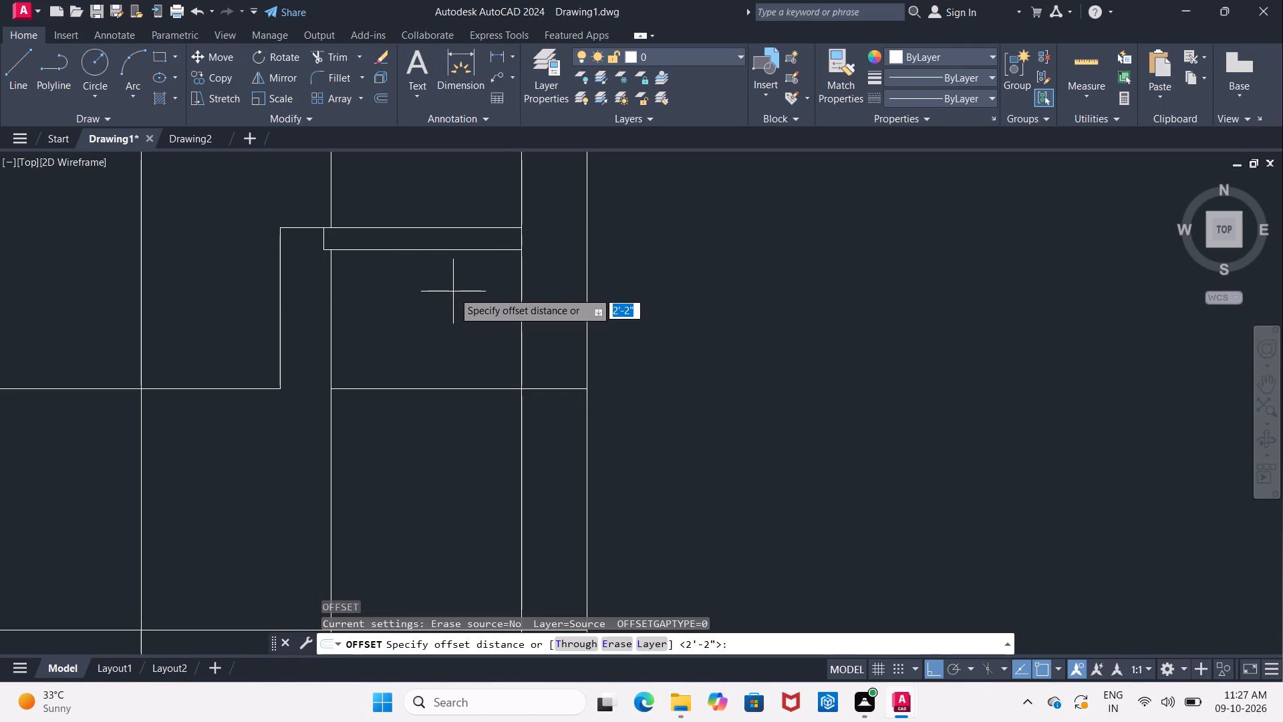
key(4)
key(shift+quotedbl)
key(Return)
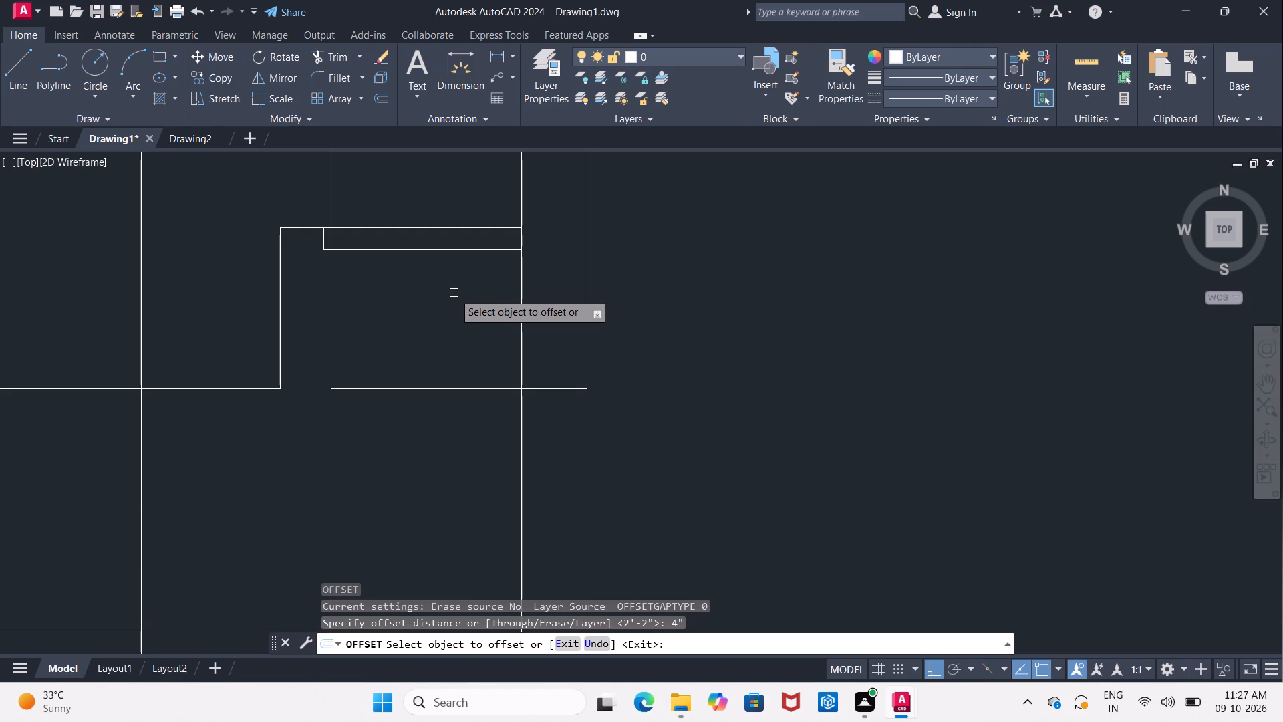
click(452, 249)
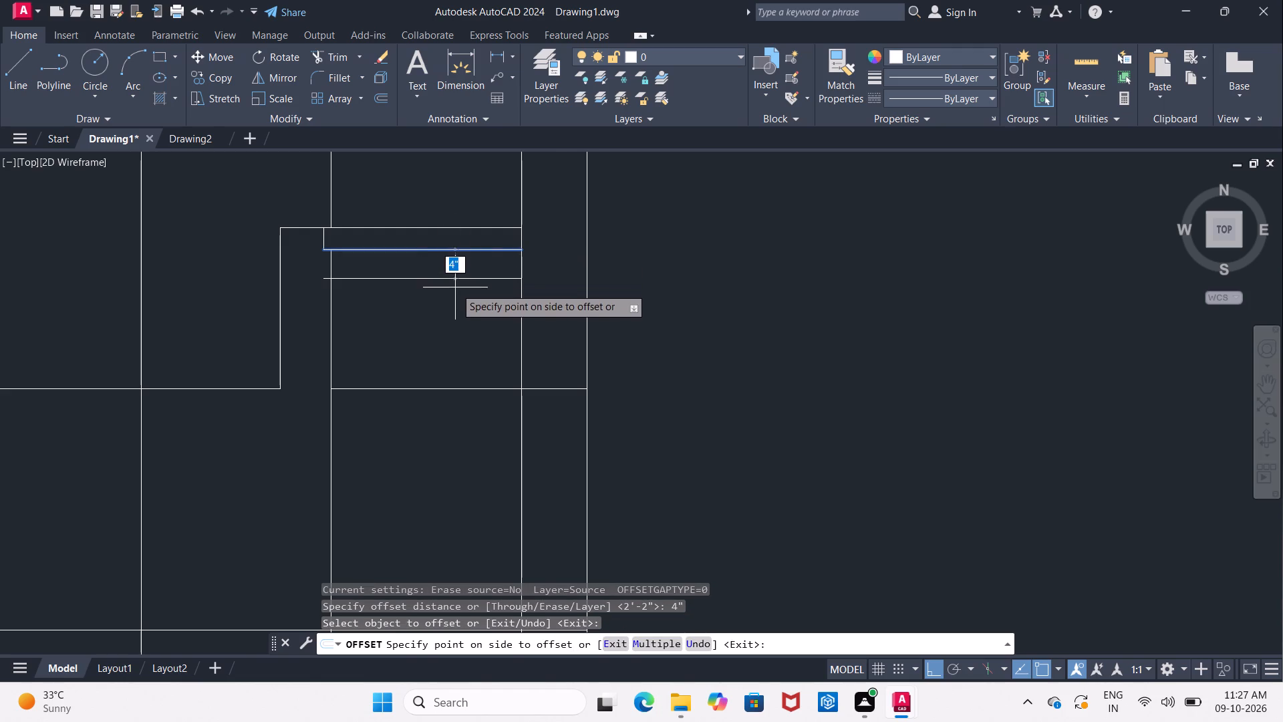
click(457, 293)
key(Escape)
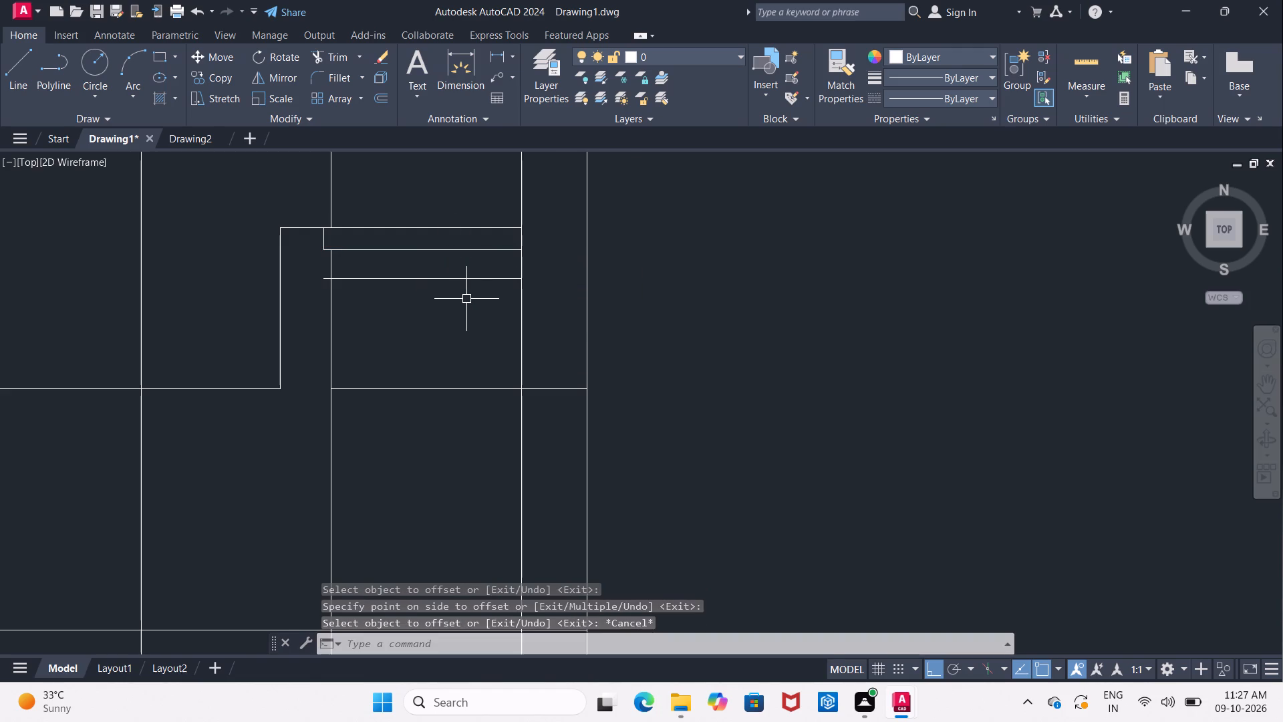
Trim the vertical line between the thin wall and the 4" offset line, and the offset line's stub beyond that vertical line.
text(tr)
key(Return)
key(Return)
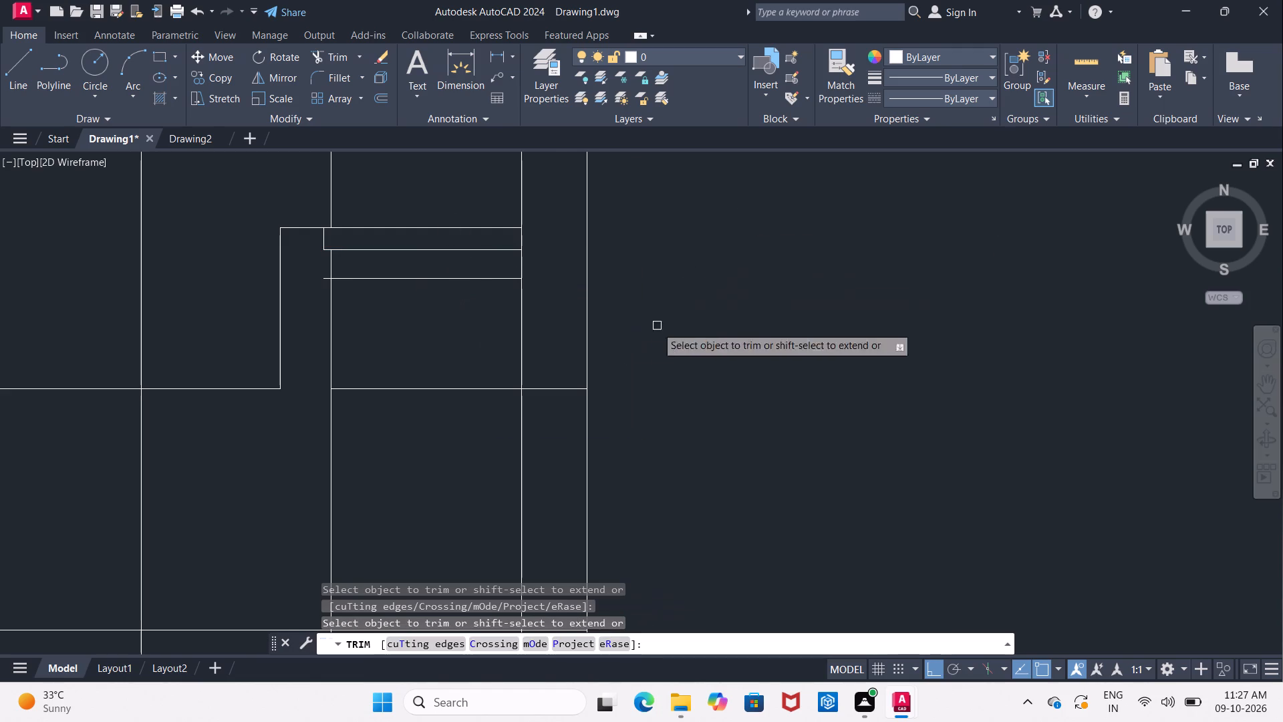
scroll(335, 265, up, 3)
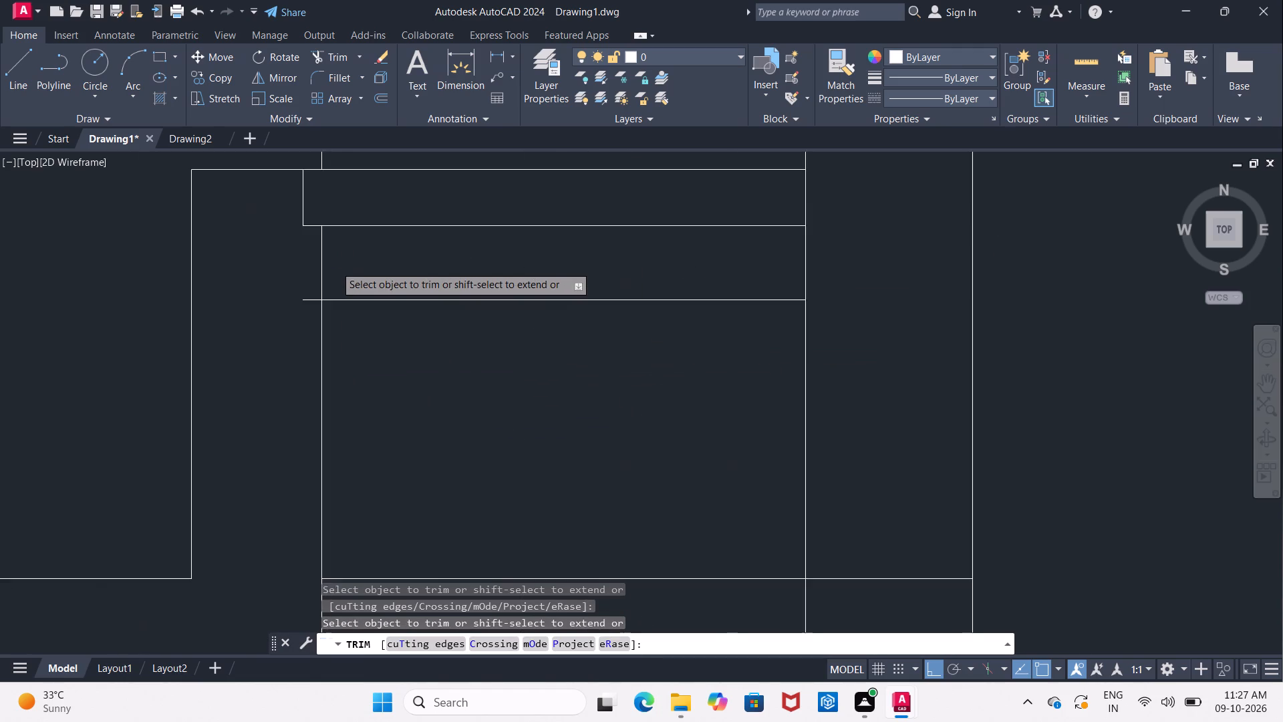
click(315, 278)
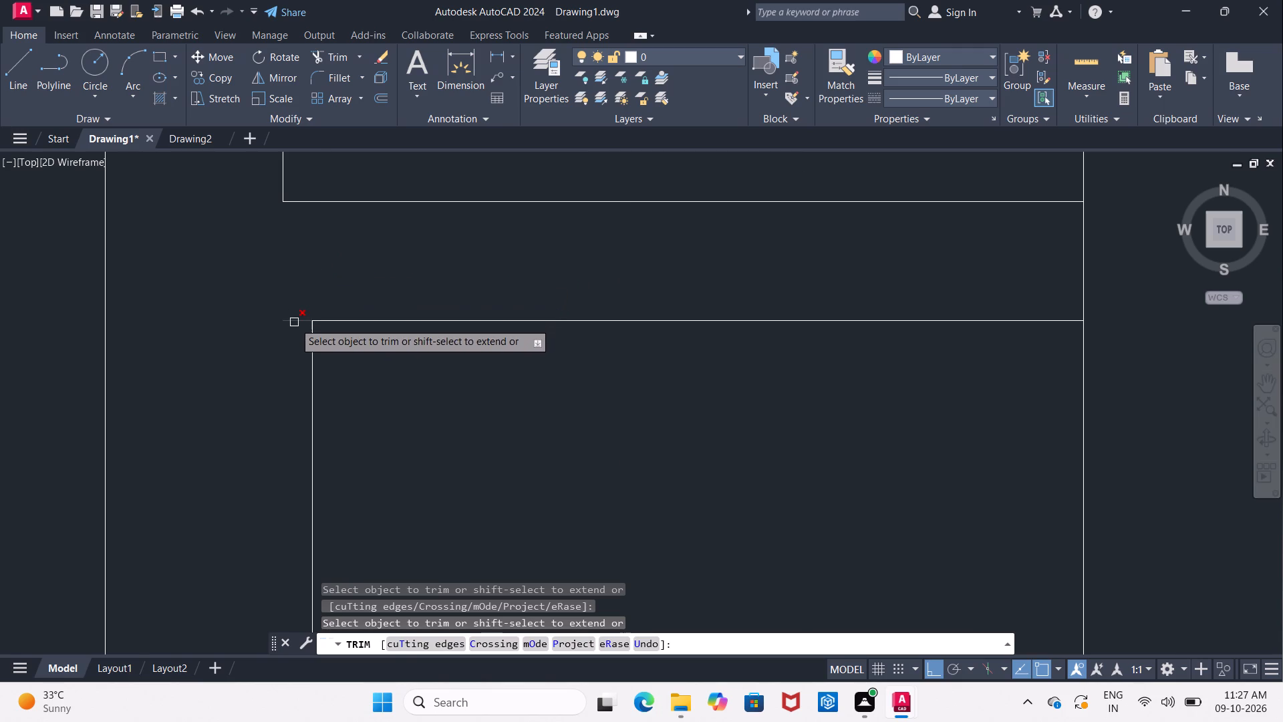
click(294, 324)
scroll(297, 289, down, 2)
middle_click(296, 289)
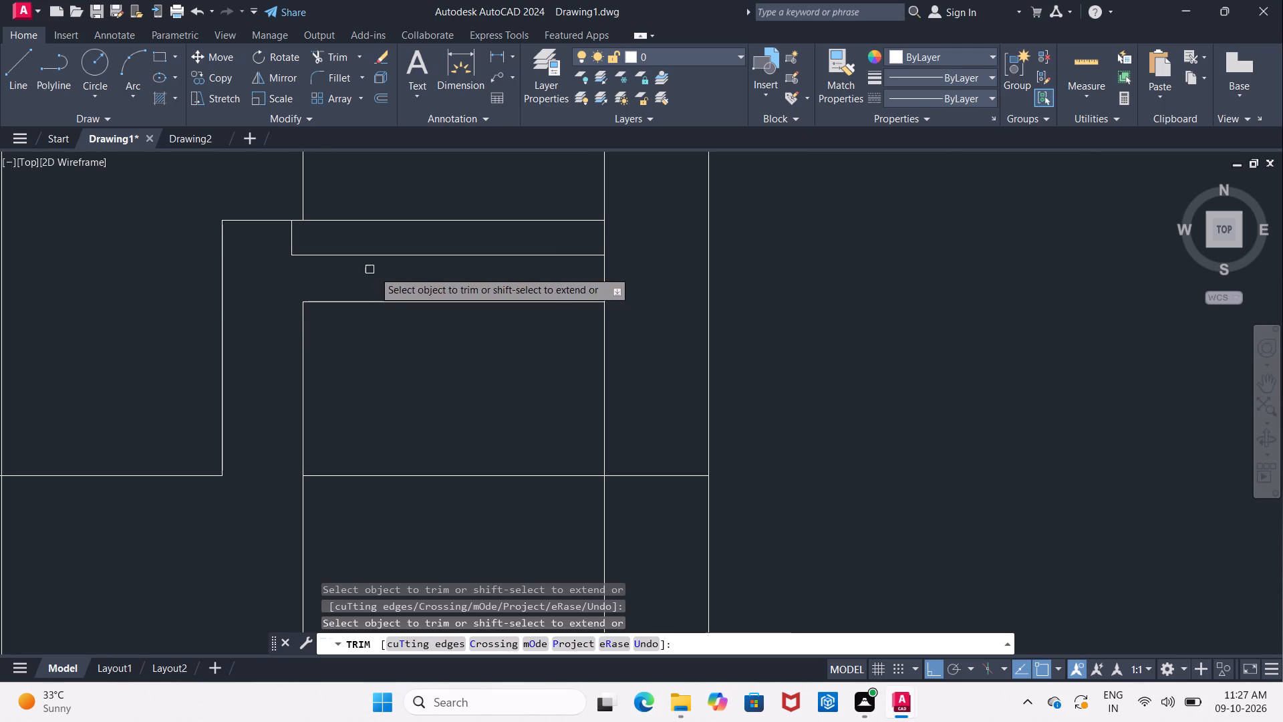
key(Escape)
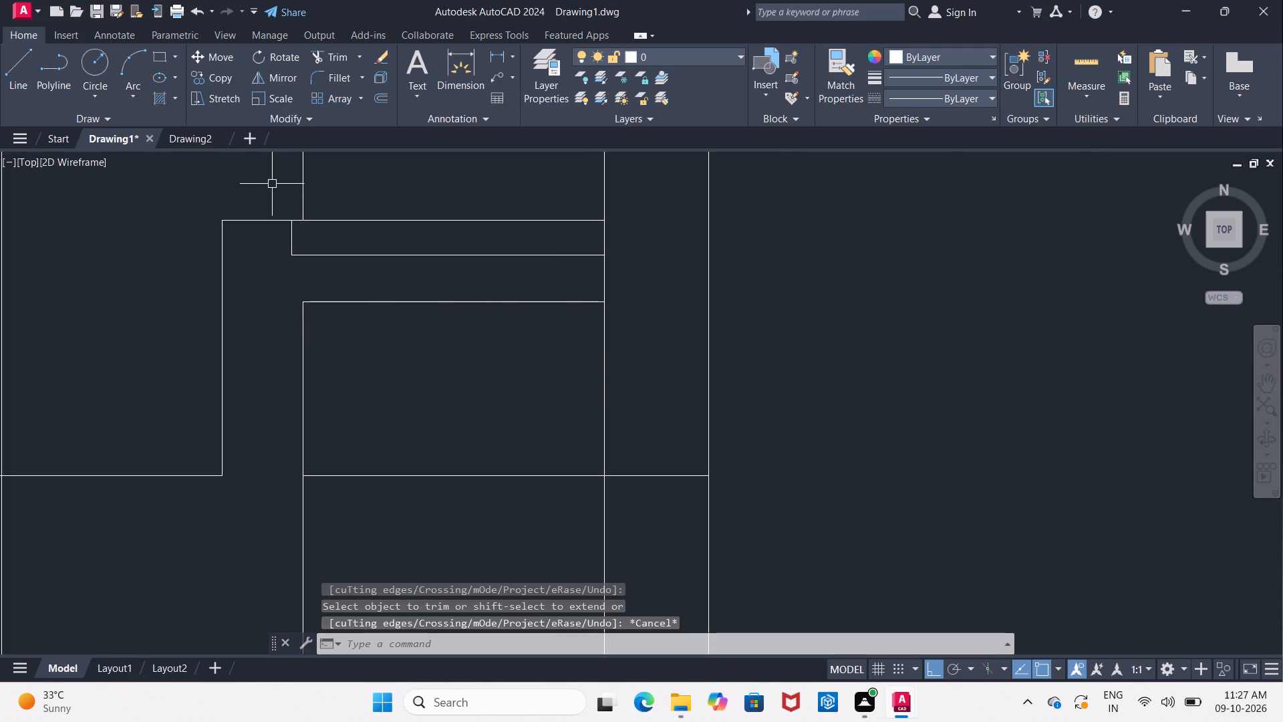
Delete the vertical line above the recess's thin wall.
click(301, 186)
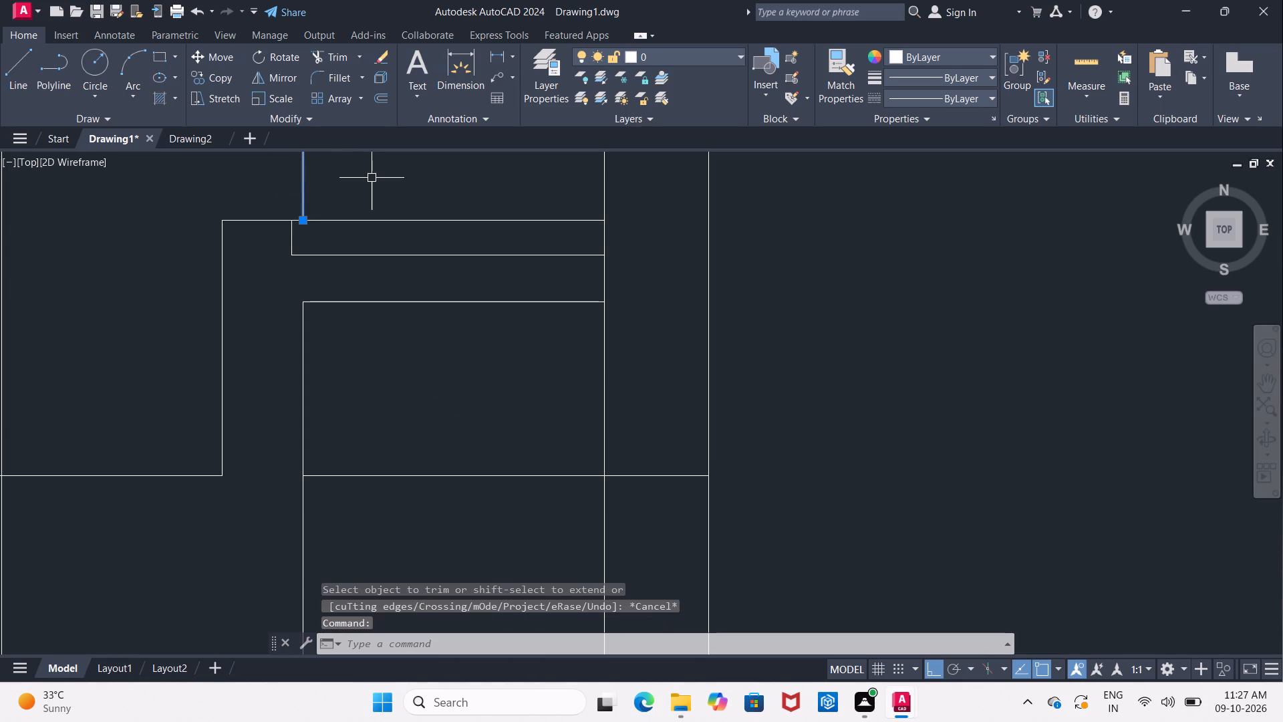
key(Delete)
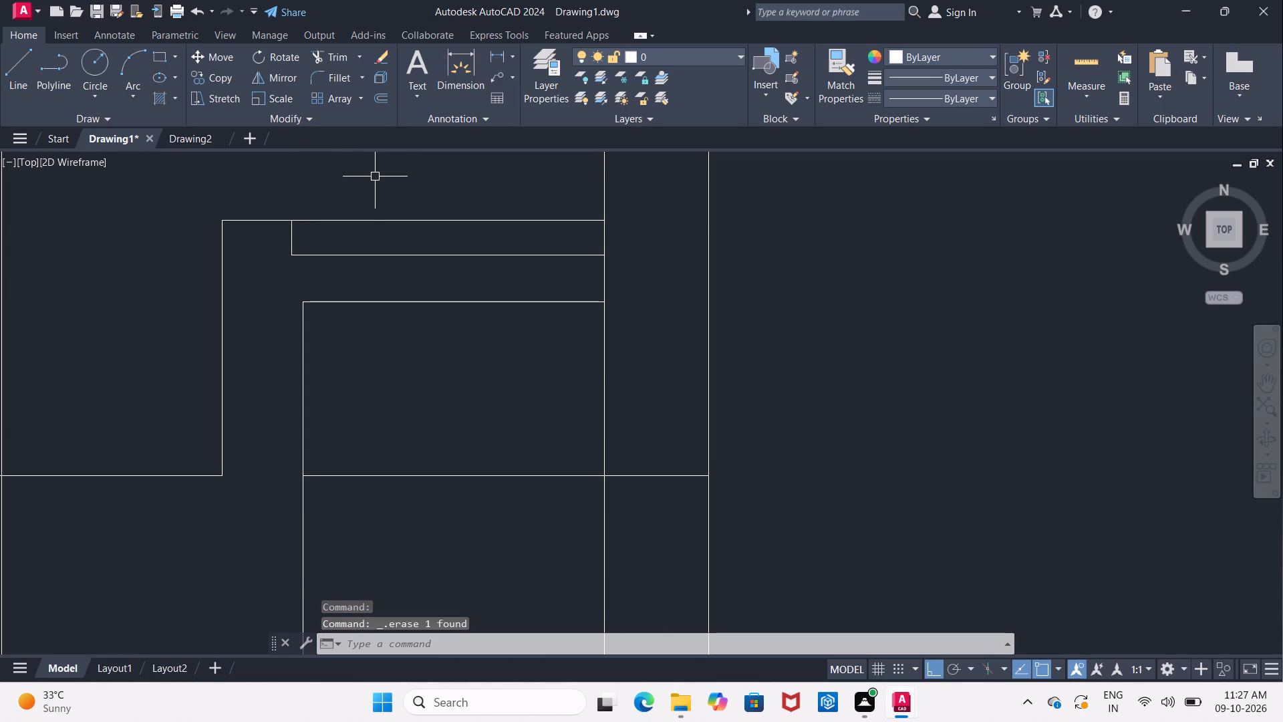
Extend the vertical line below the thin wall up through it to the wall's upper line.
text(ex)
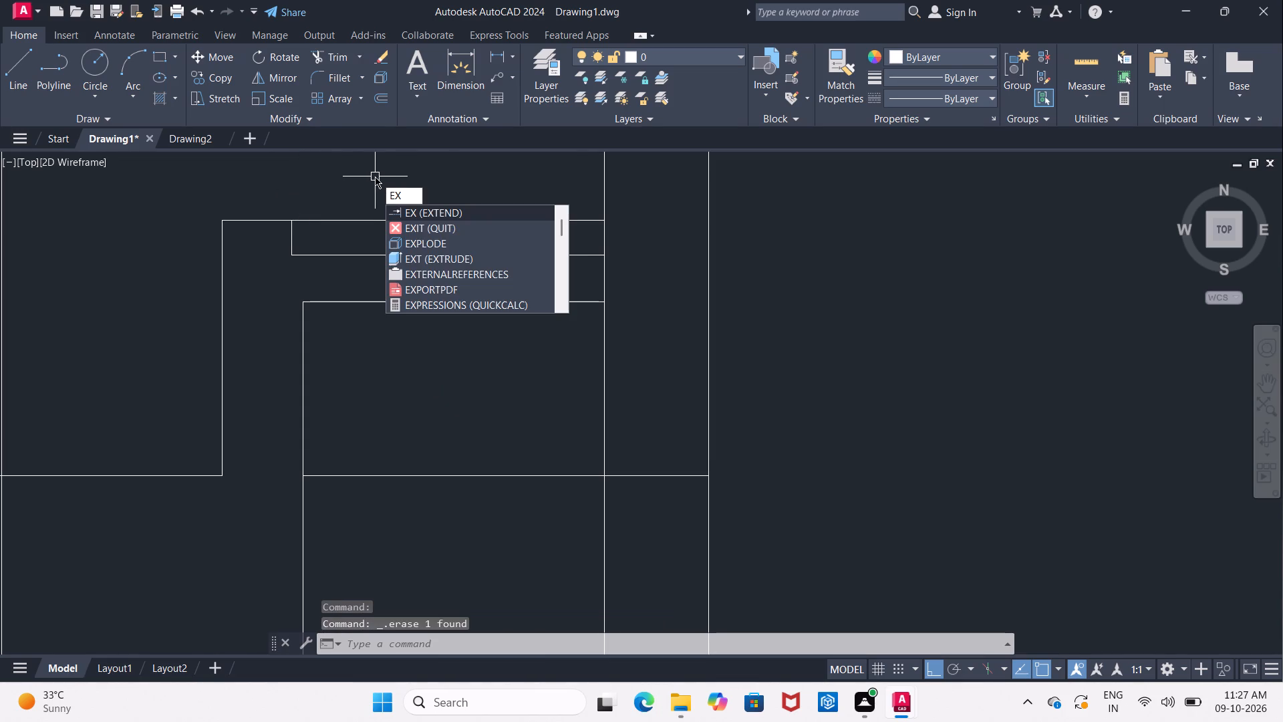
click(469, 213)
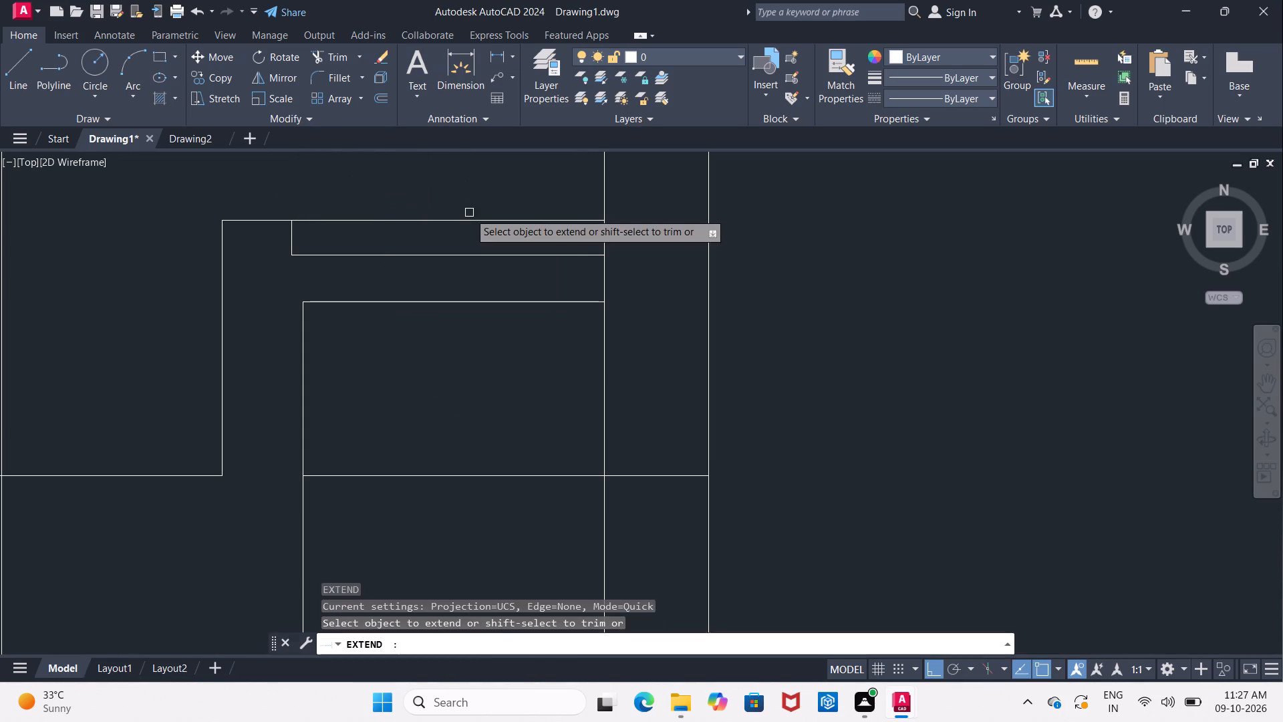
click(304, 343)
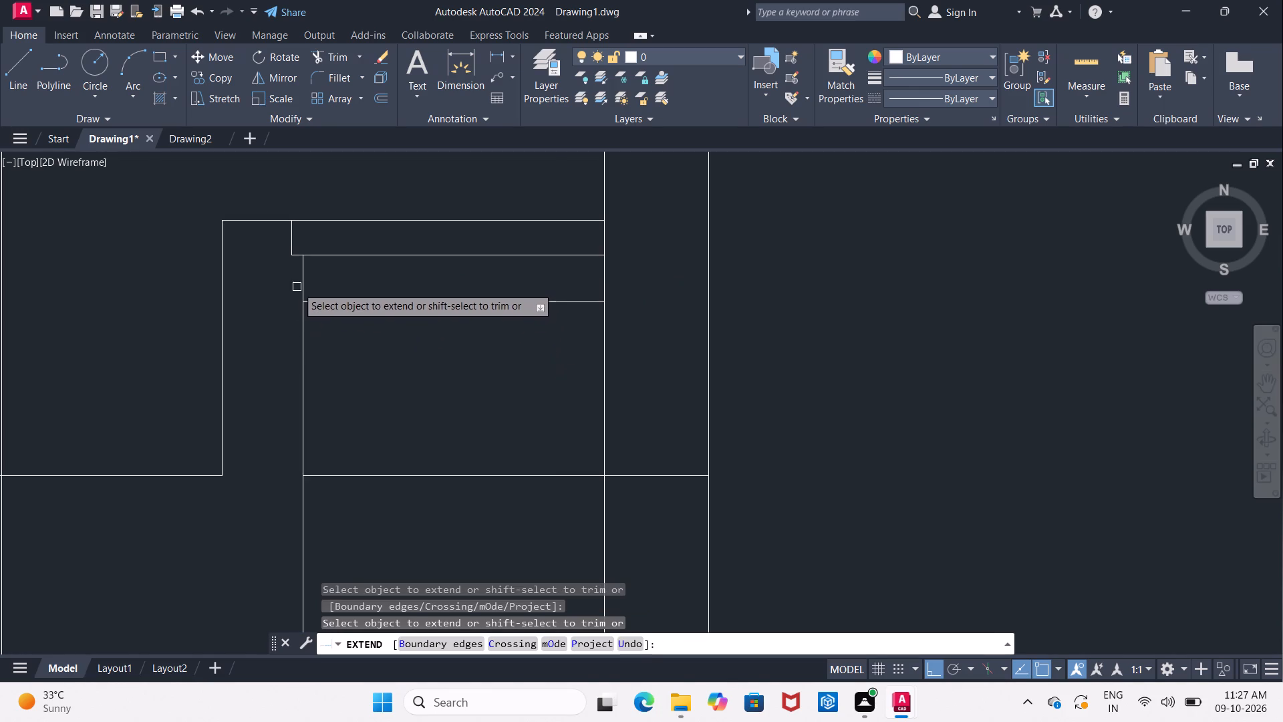
click(303, 279)
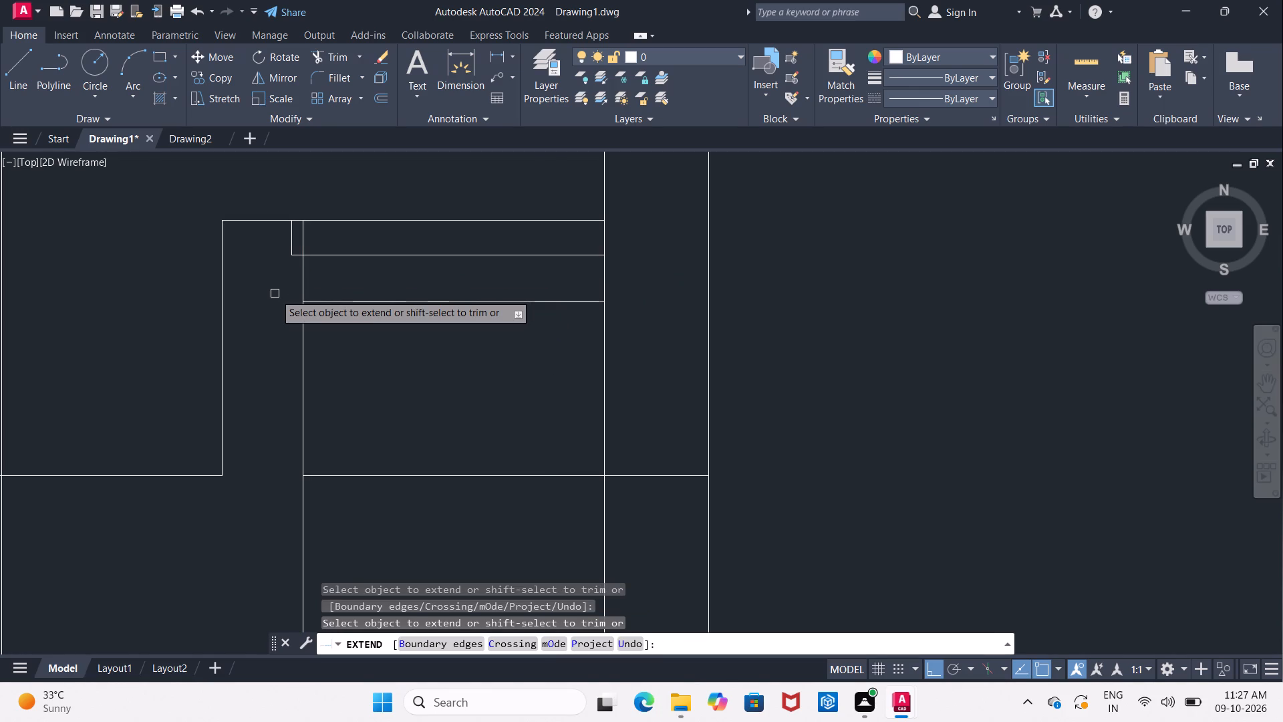
key(Escape)
Trim the vertical line in the 4" gap, the thin wall's old end and its short overhang, and the 4" offset line.
text(tr)
key(Return)
key(Return)
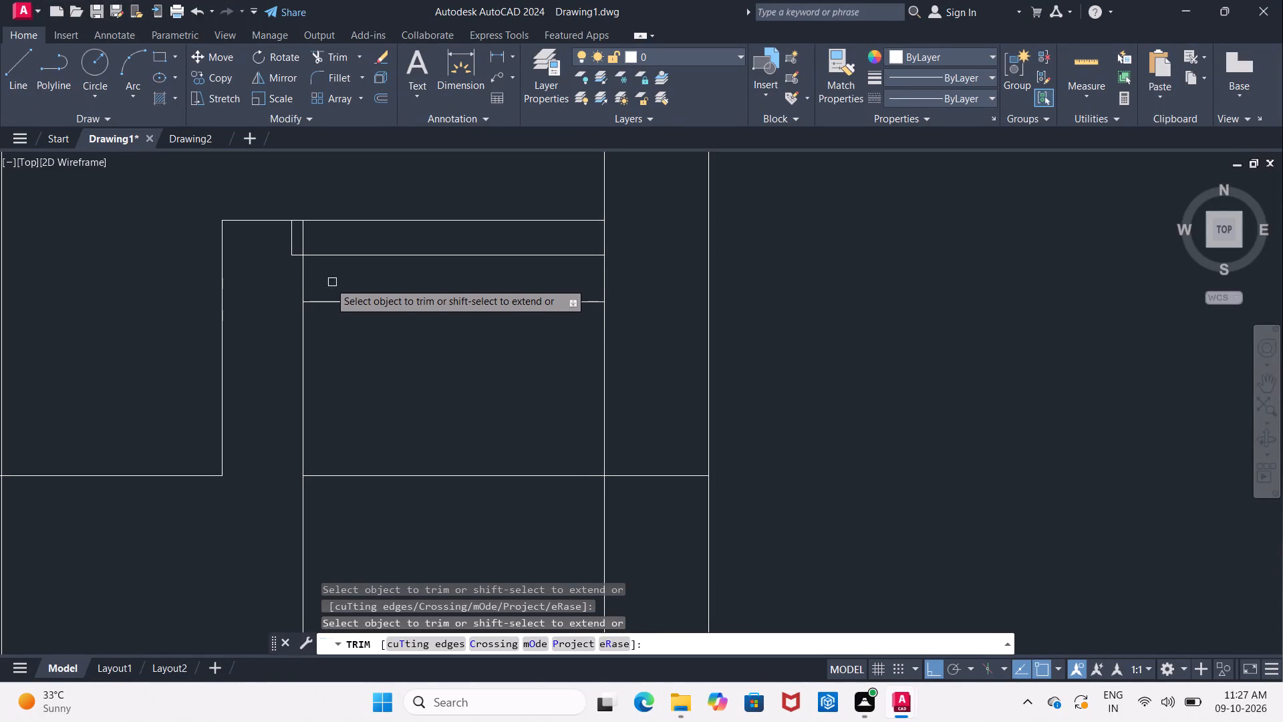
click(304, 279)
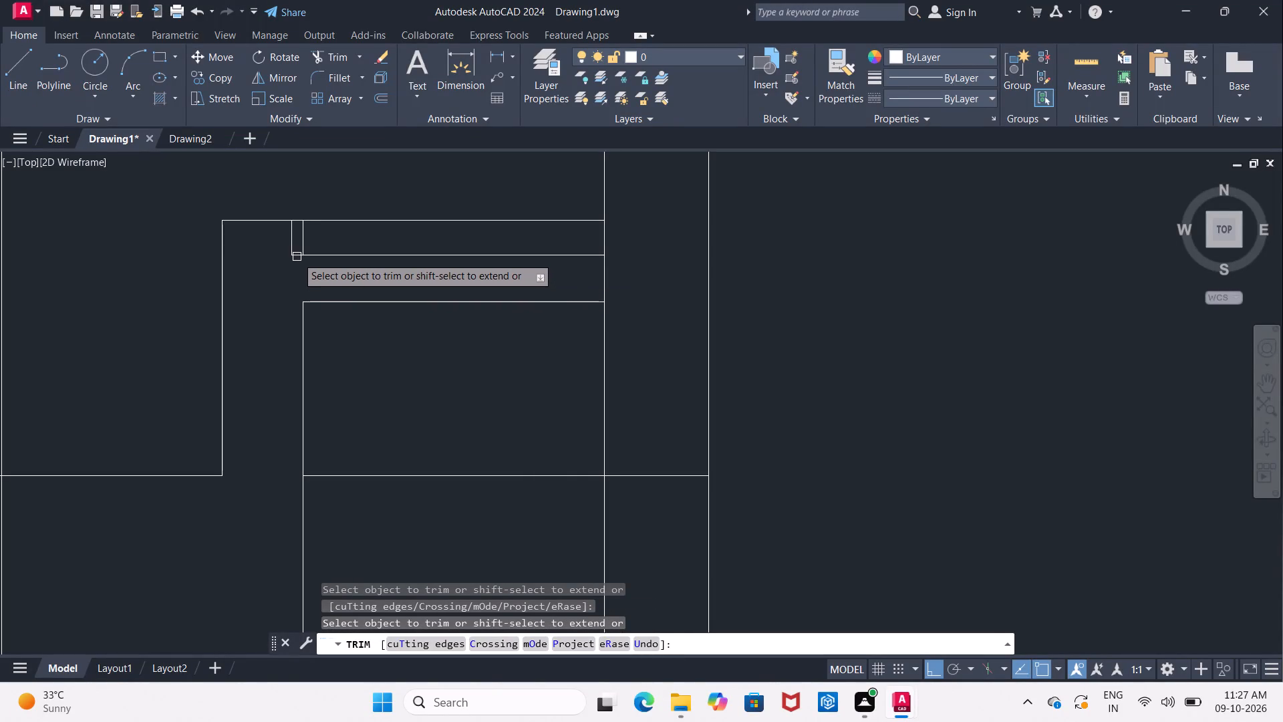
click(297, 256)
click(291, 247)
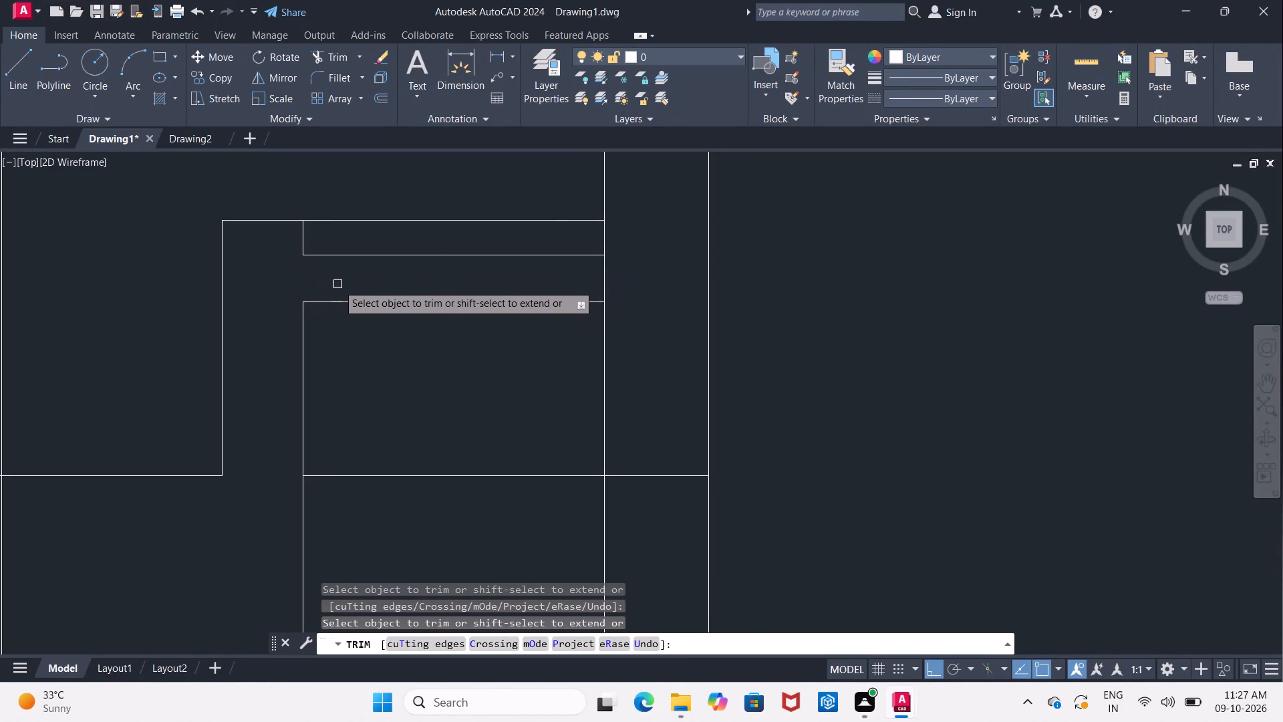
click(342, 304)
scroll(342, 304, down, 4)
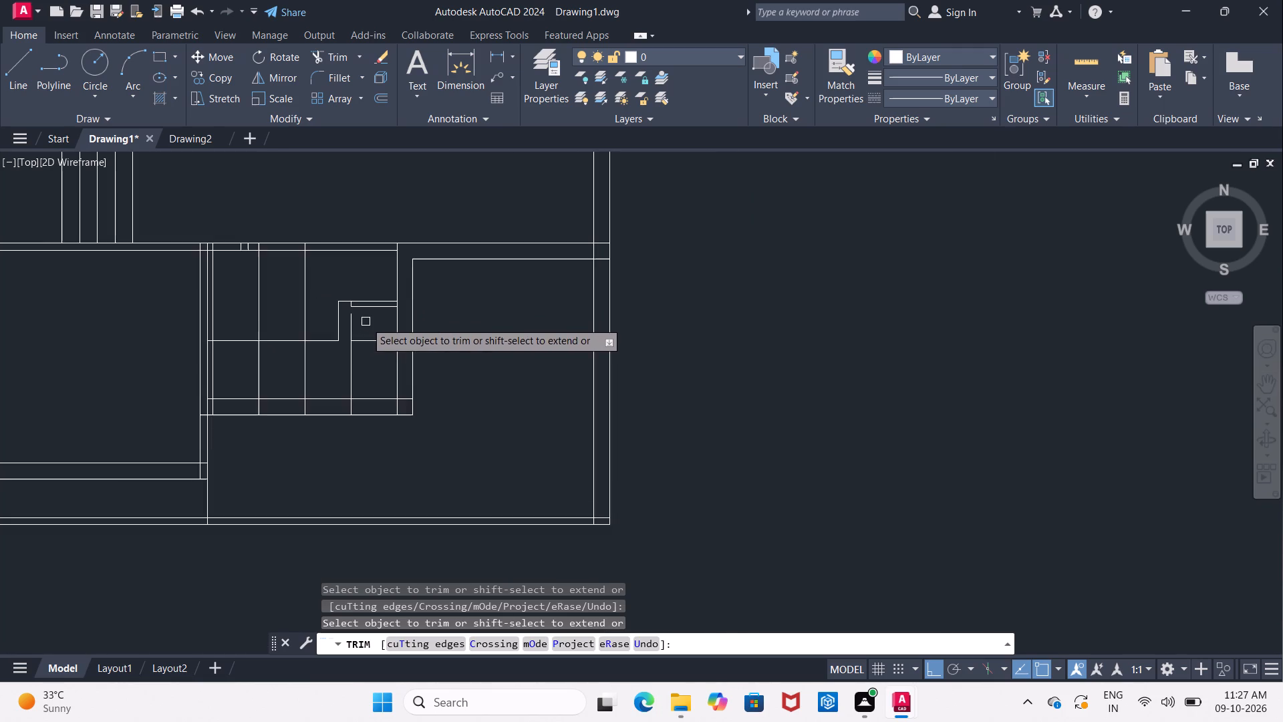
middle_drag(366, 322, 330, 279)
scroll(337, 285, up, 1)
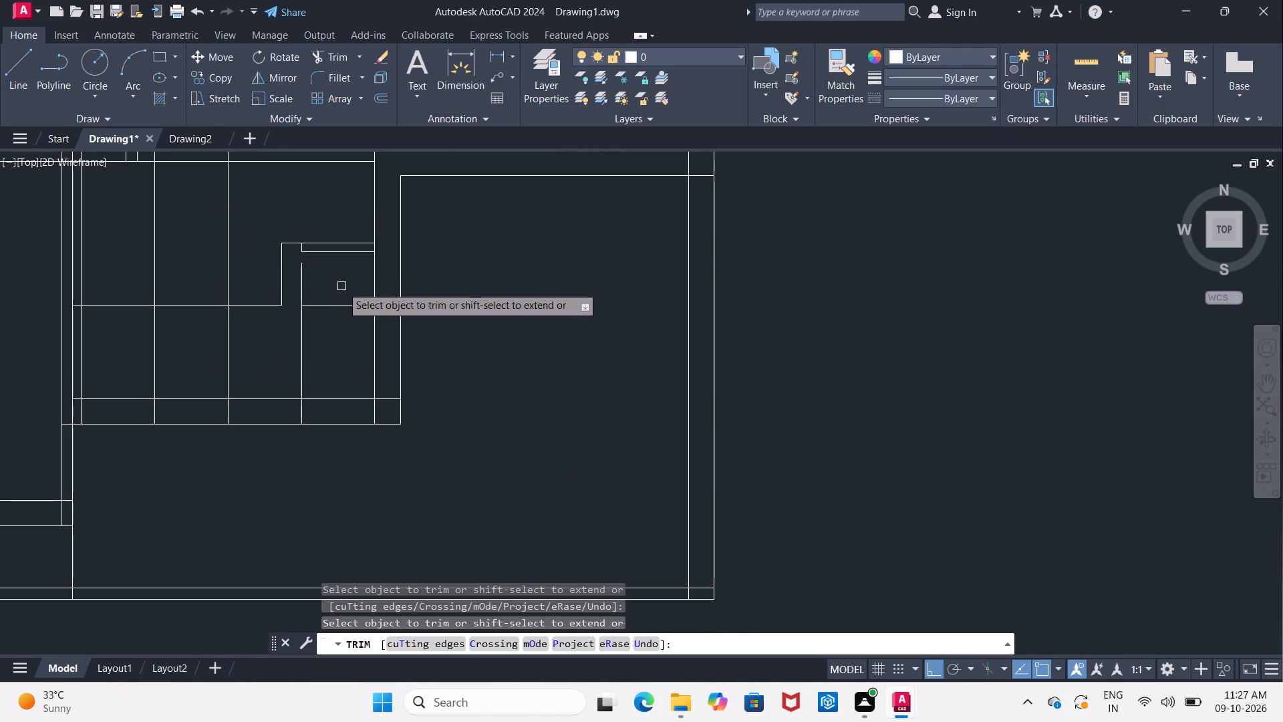
scroll(341, 286, up, 1)
middle_drag(341, 286, 312, 267)
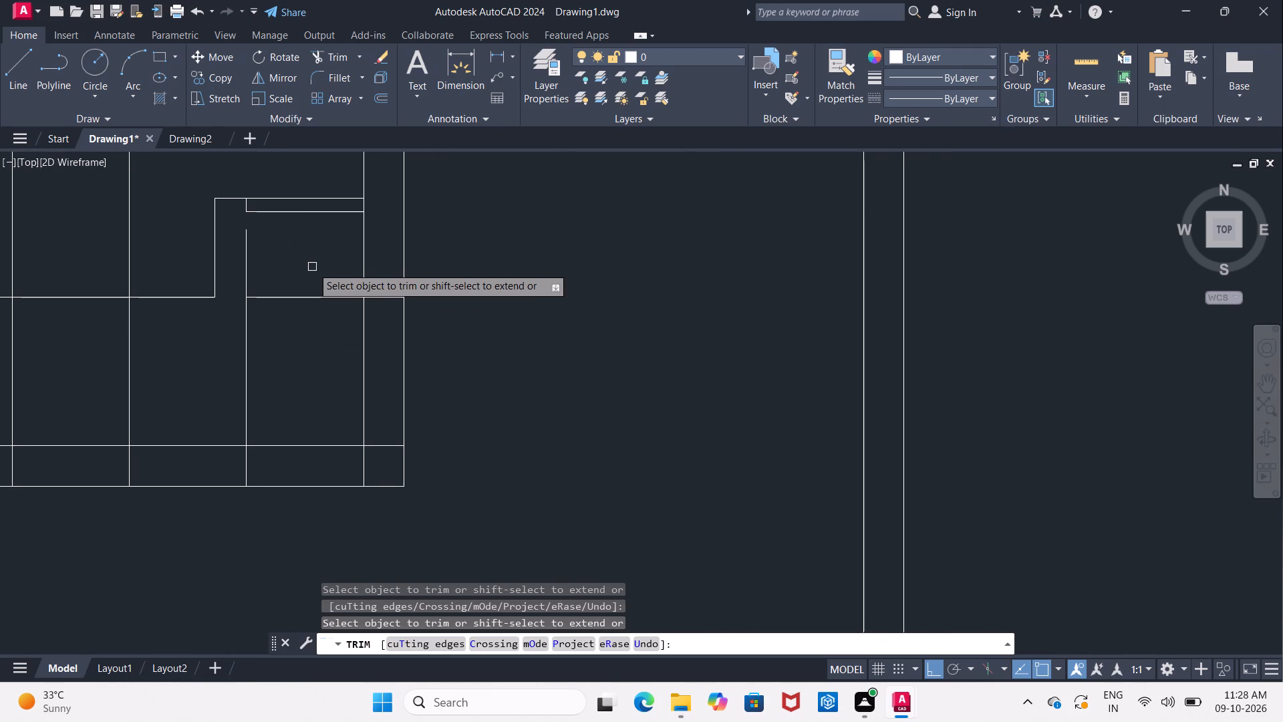
scroll(313, 329, down, 2)
middle_click(321, 330)
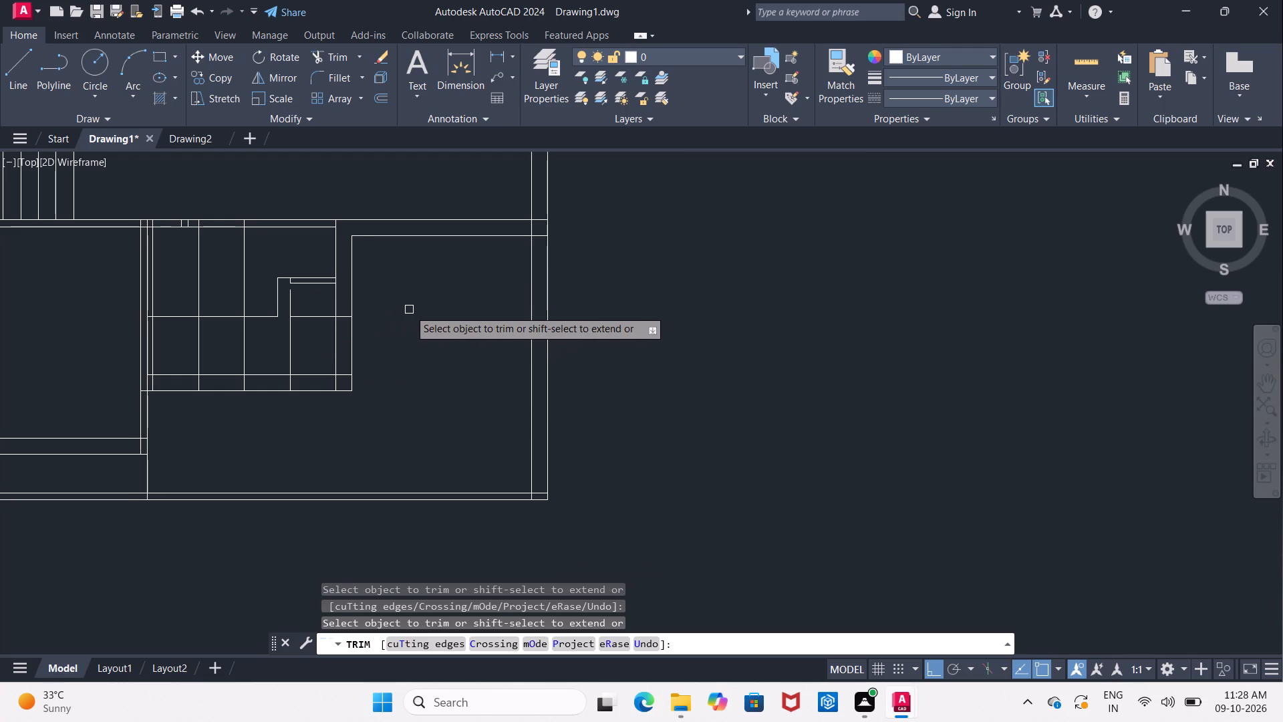
key(Escape)
Measure the vertical distance from the horizontal line beside the recess down to the lower wall's upper line.
click(494, 59)
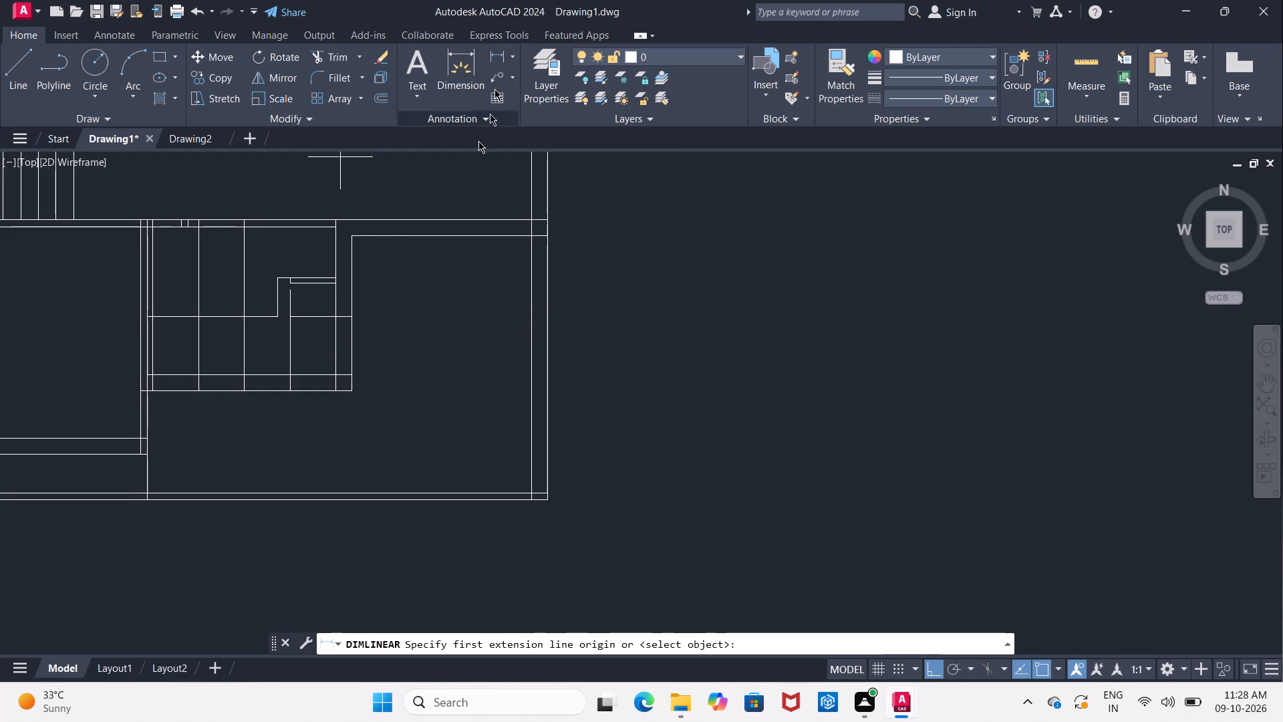
click(246, 319)
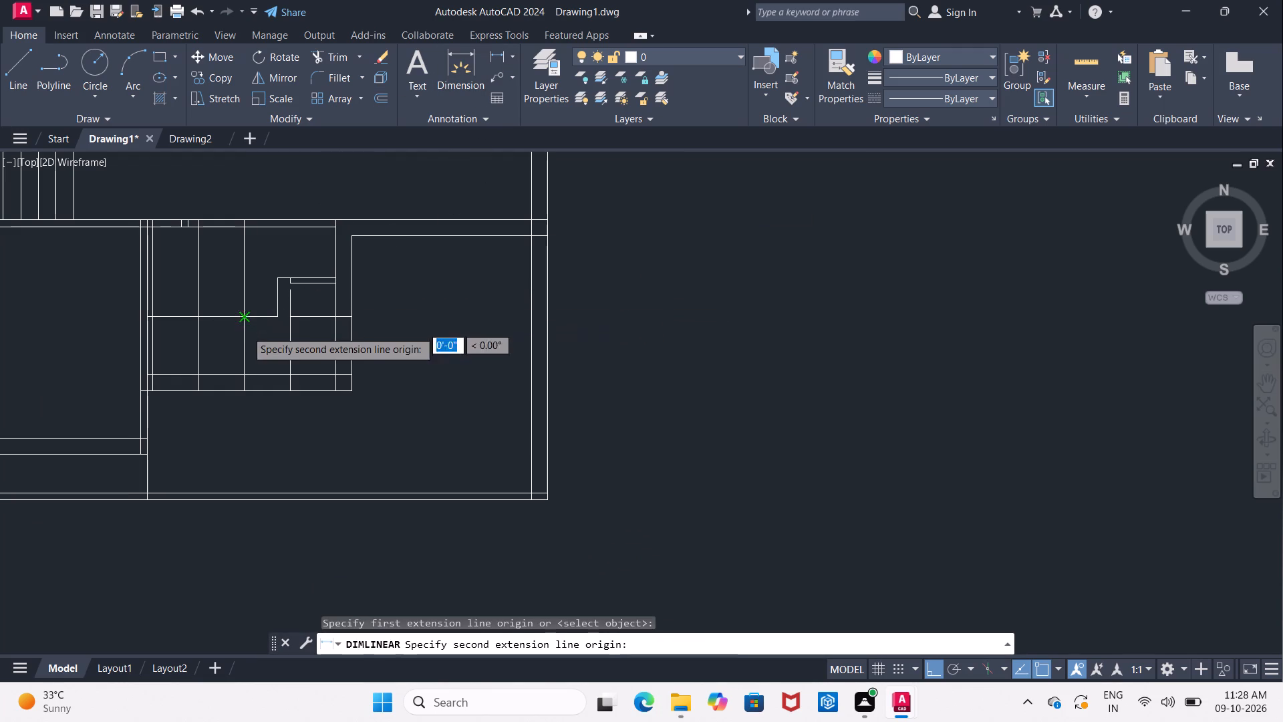
click(247, 376)
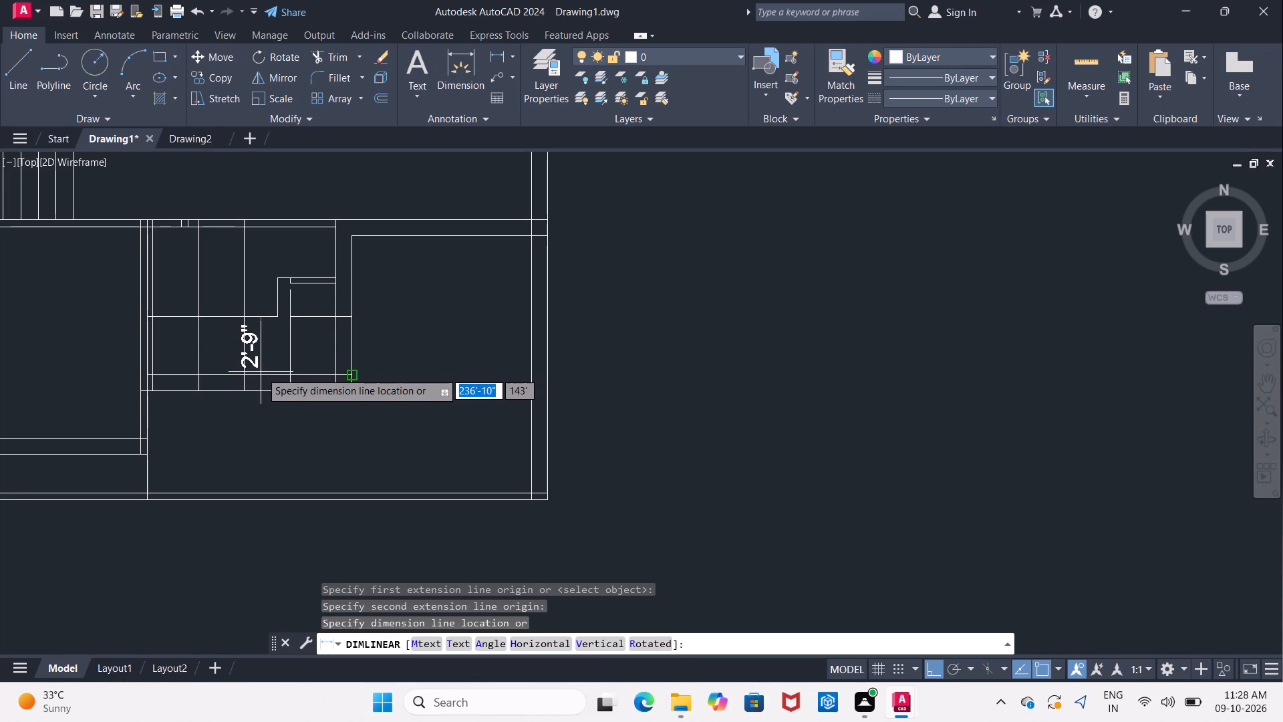
key(Escape)
Offset the horizontal line beside the recess 9" downward.
key(o)
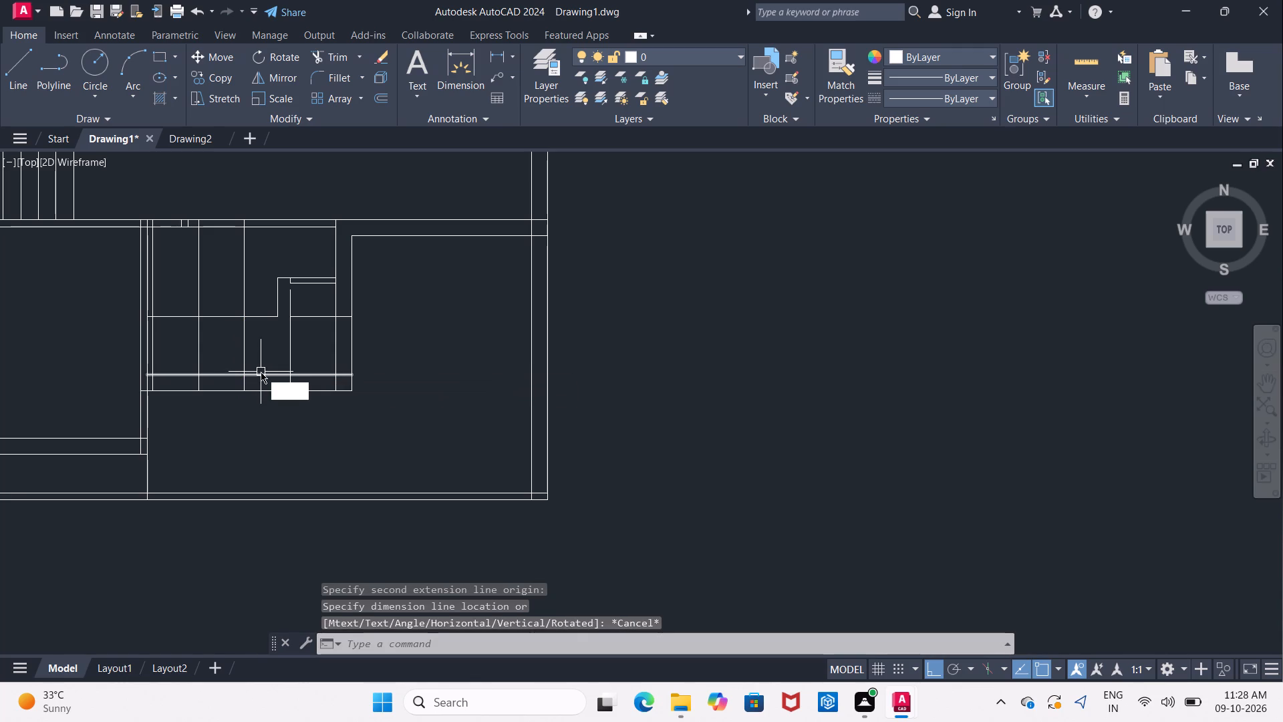
key(Return)
text(9")
key(Return)
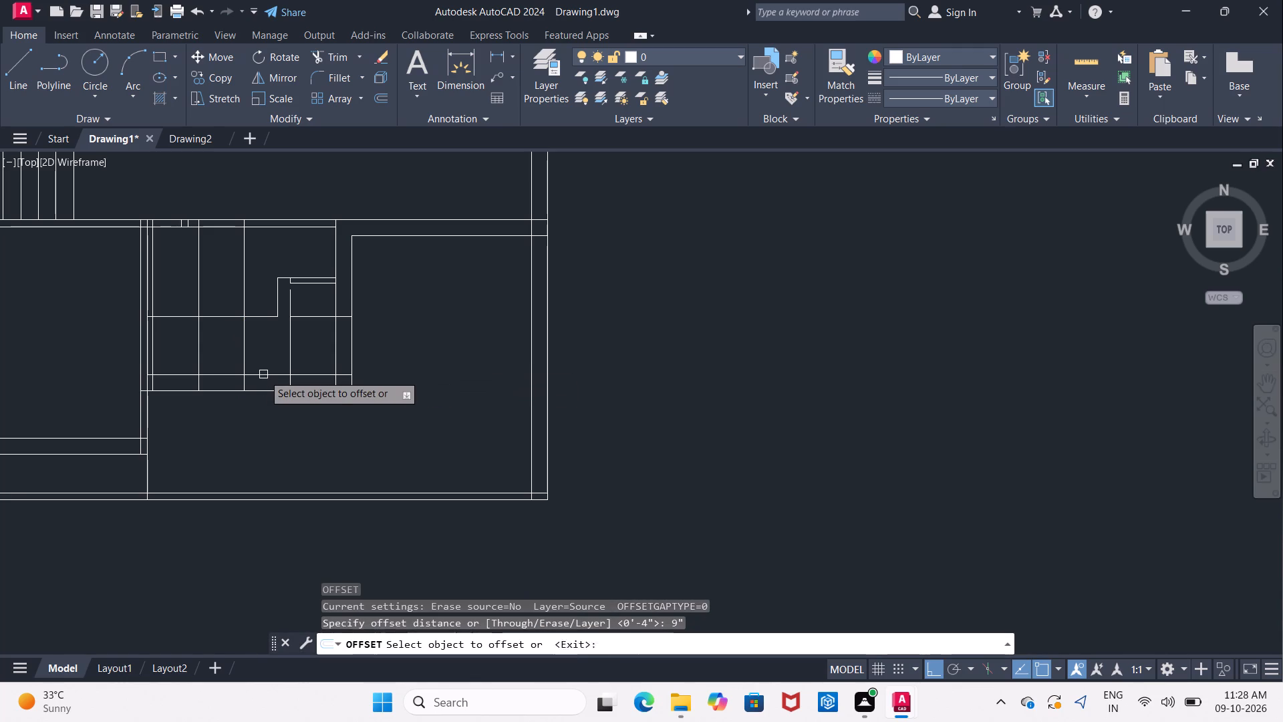
click(265, 318)
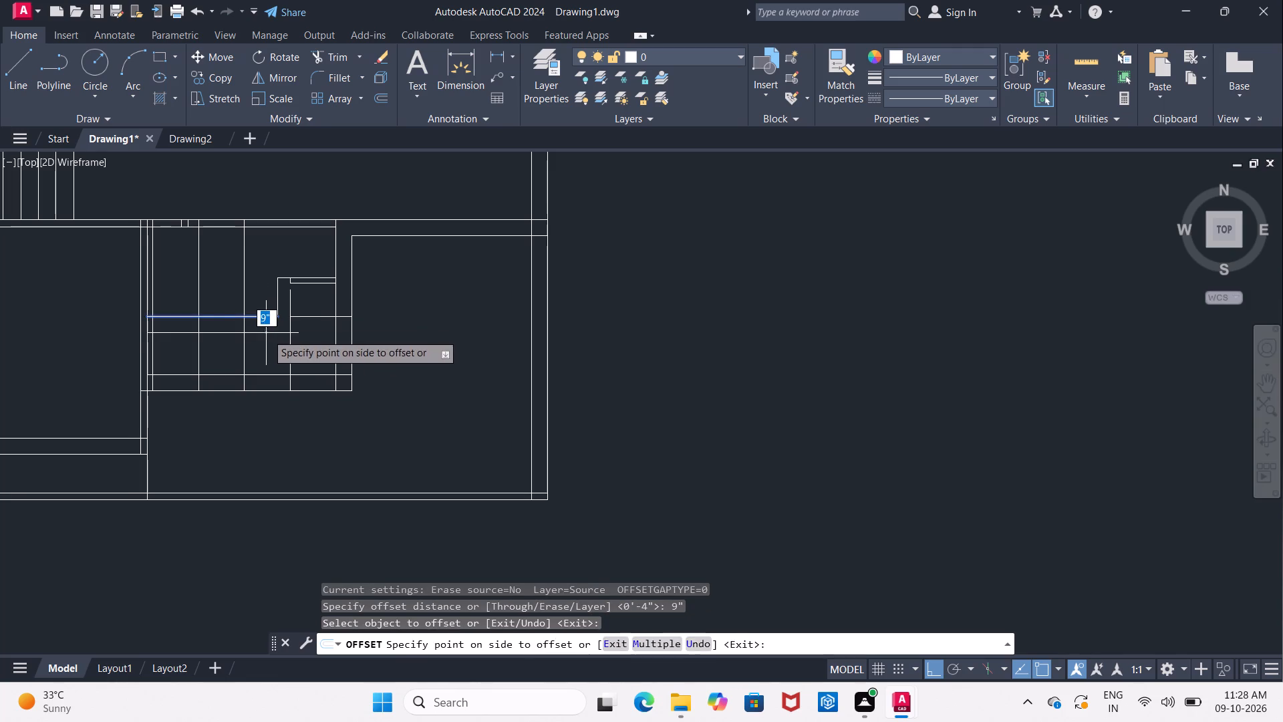
click(267, 334)
key(Escape)
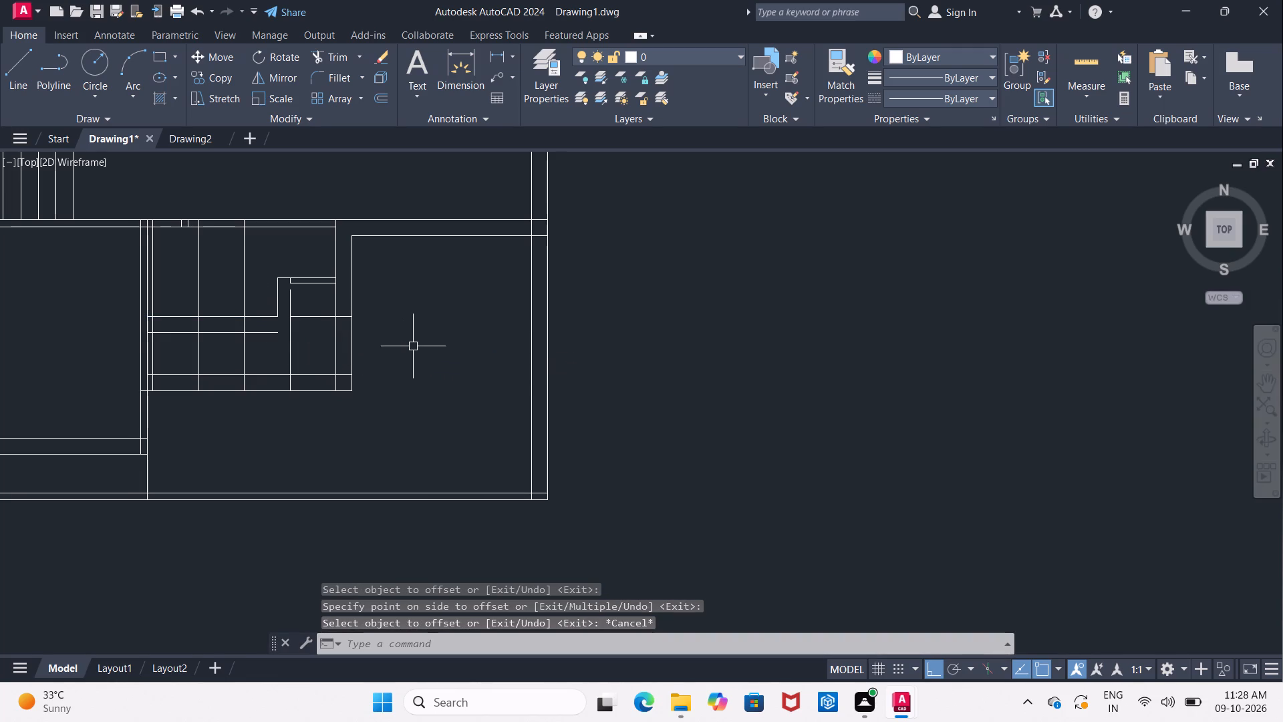
Extend the 9" offset line past the evenly spaced verticals to the outer line of the room's east wall.
text(ex)
key(Return)
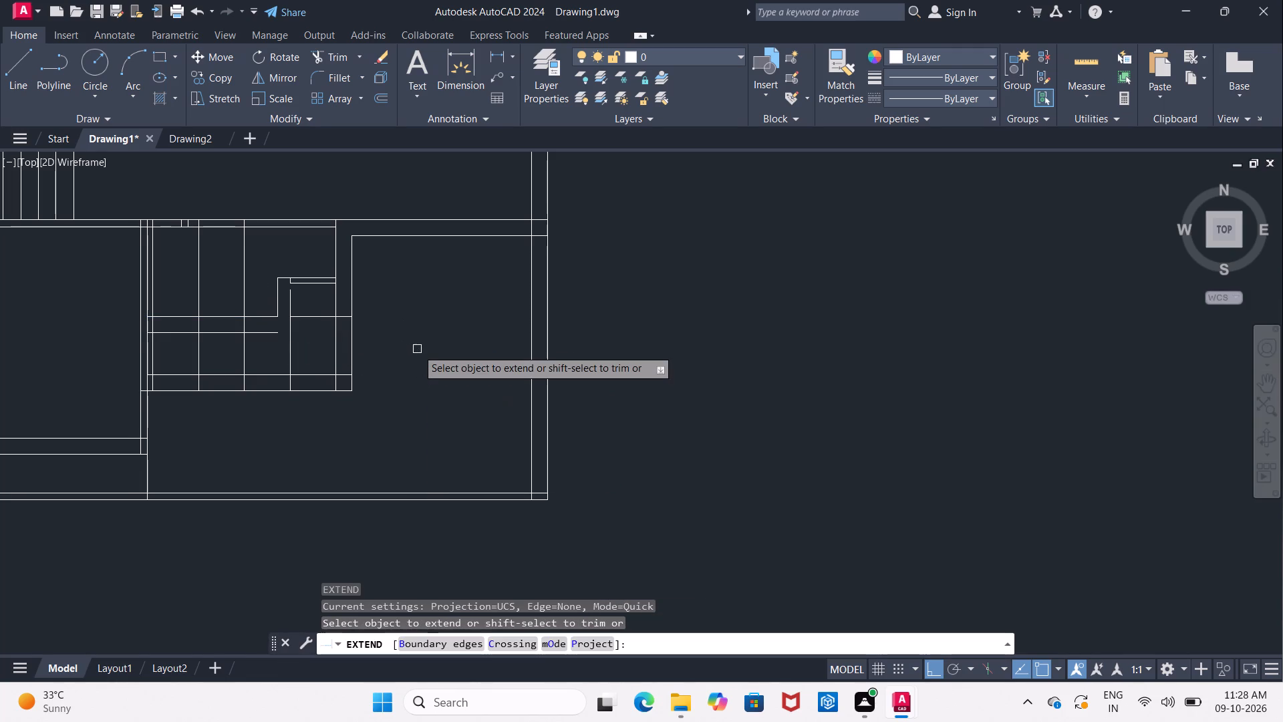
click(267, 334)
click(277, 330)
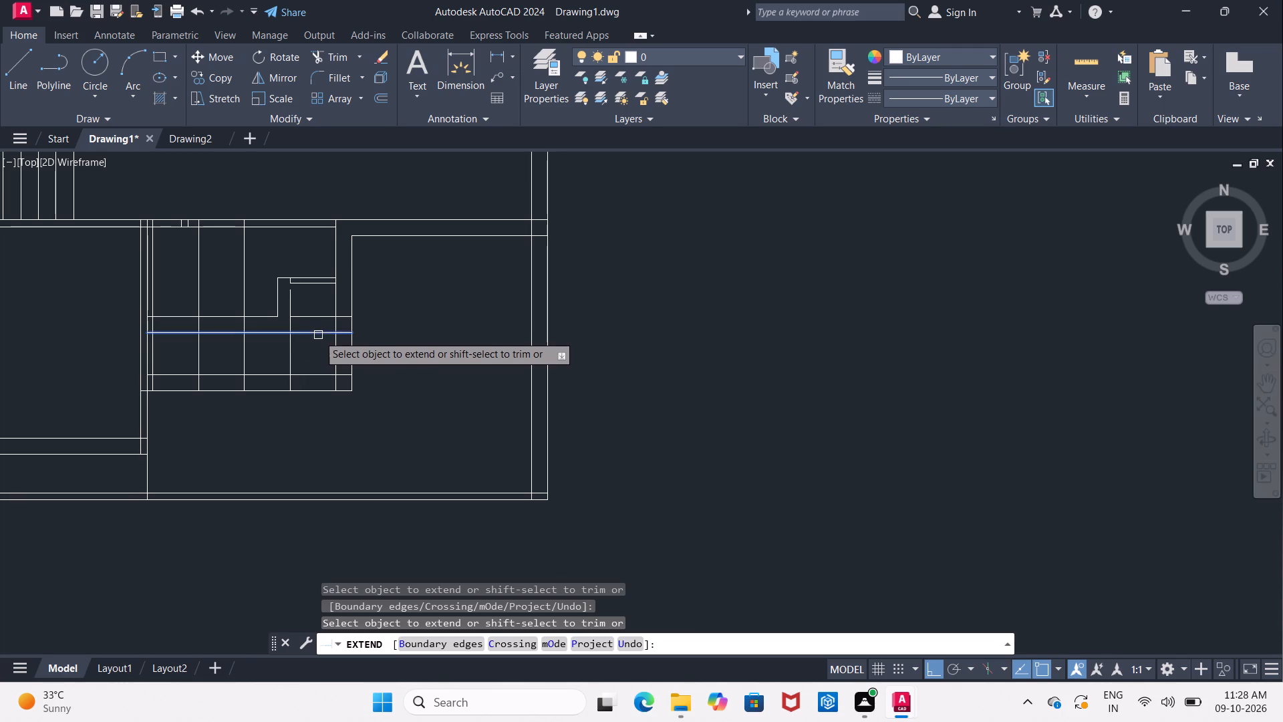
click(318, 333)
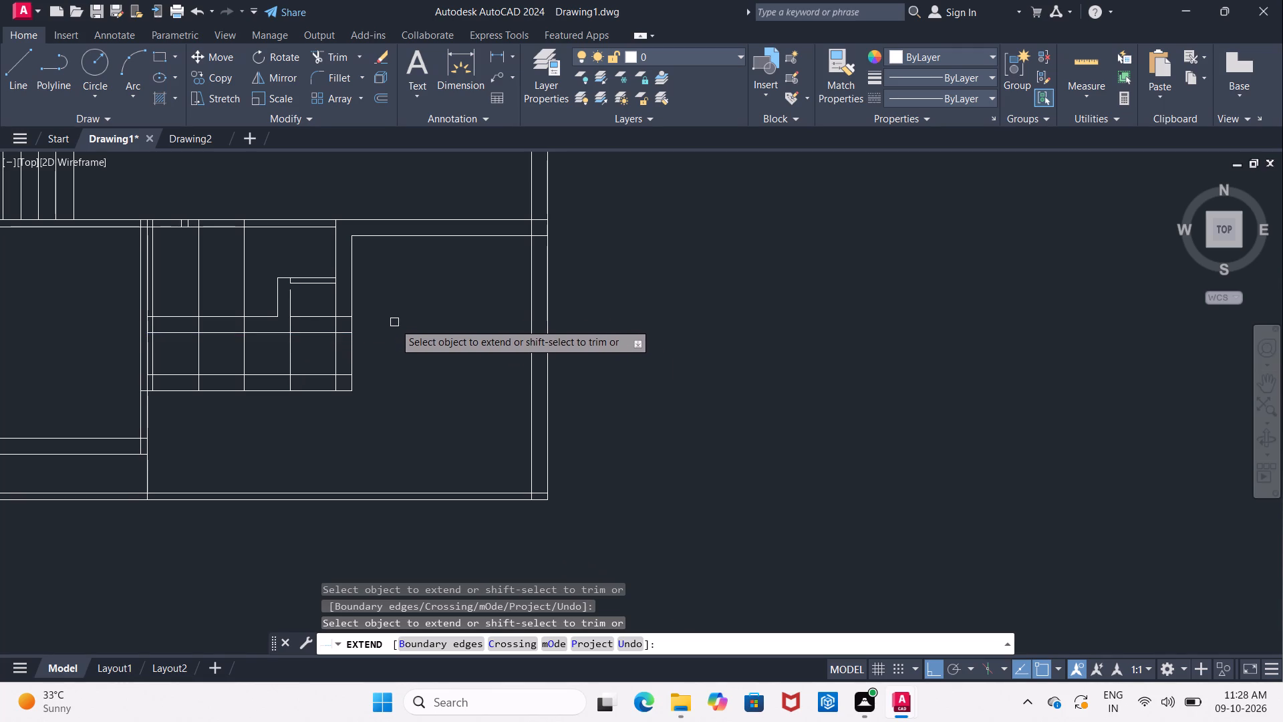
text(tr)
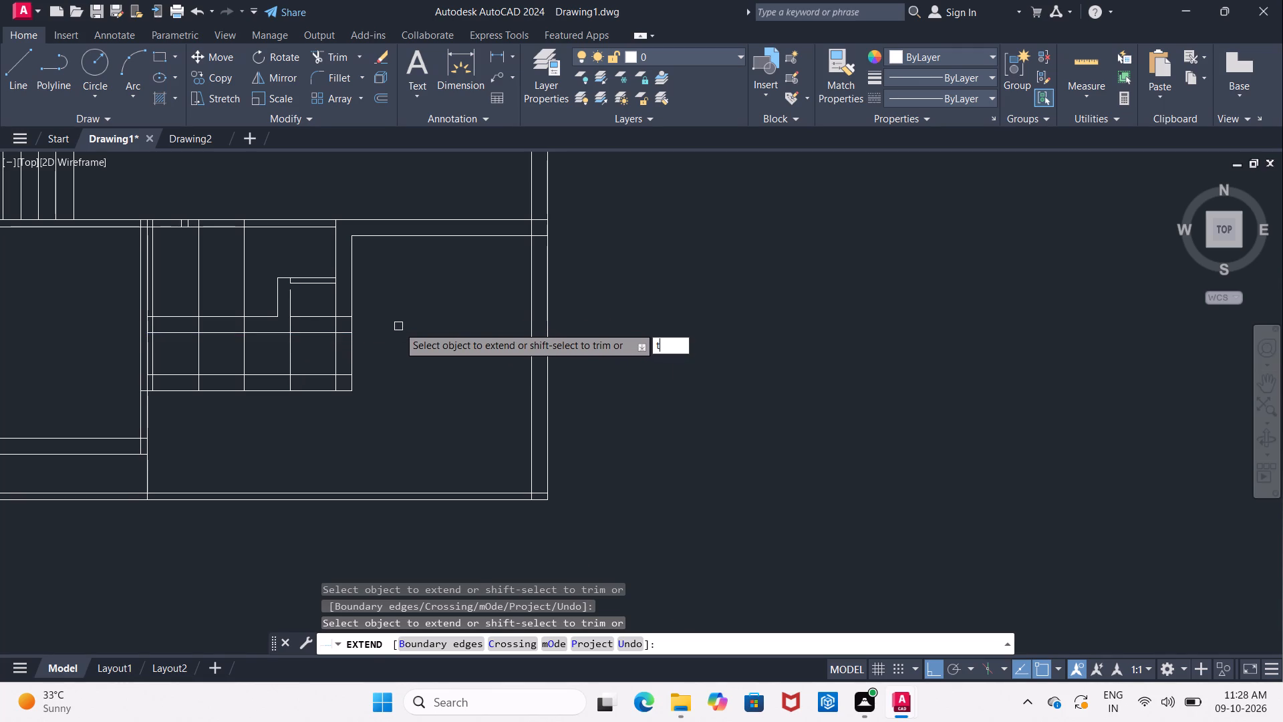
key(Return)
key(Return)
Trim the evenly spaced vertical lines inside the 9" gap, except the one beside the west wall.
scroll(187, 373, up, 1)
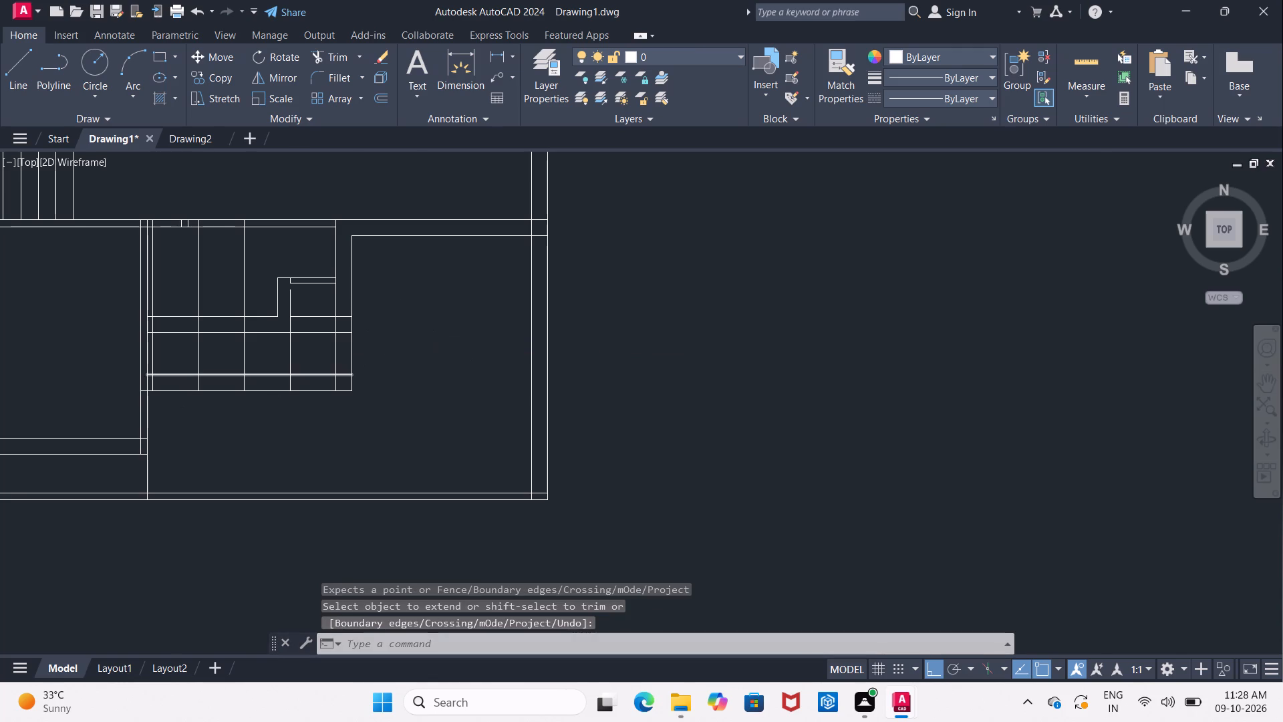
scroll(187, 373, up, 1)
text(tr)
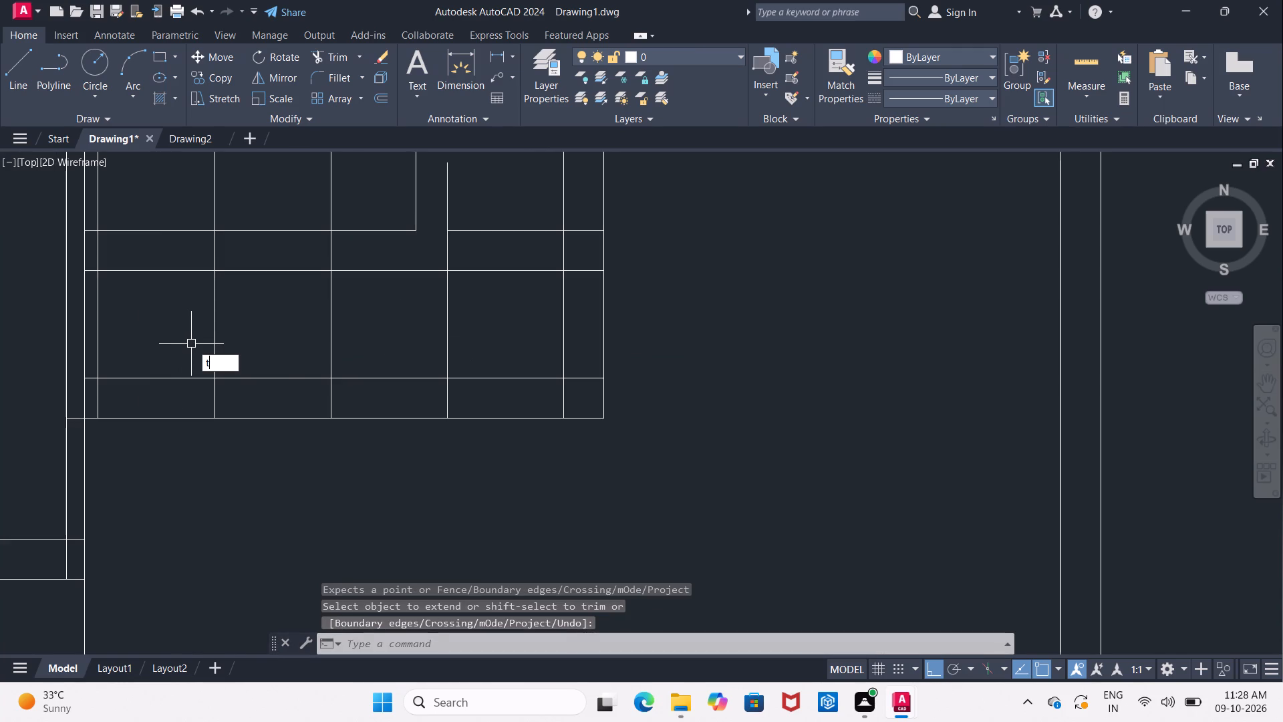
key(Return)
key(Return)
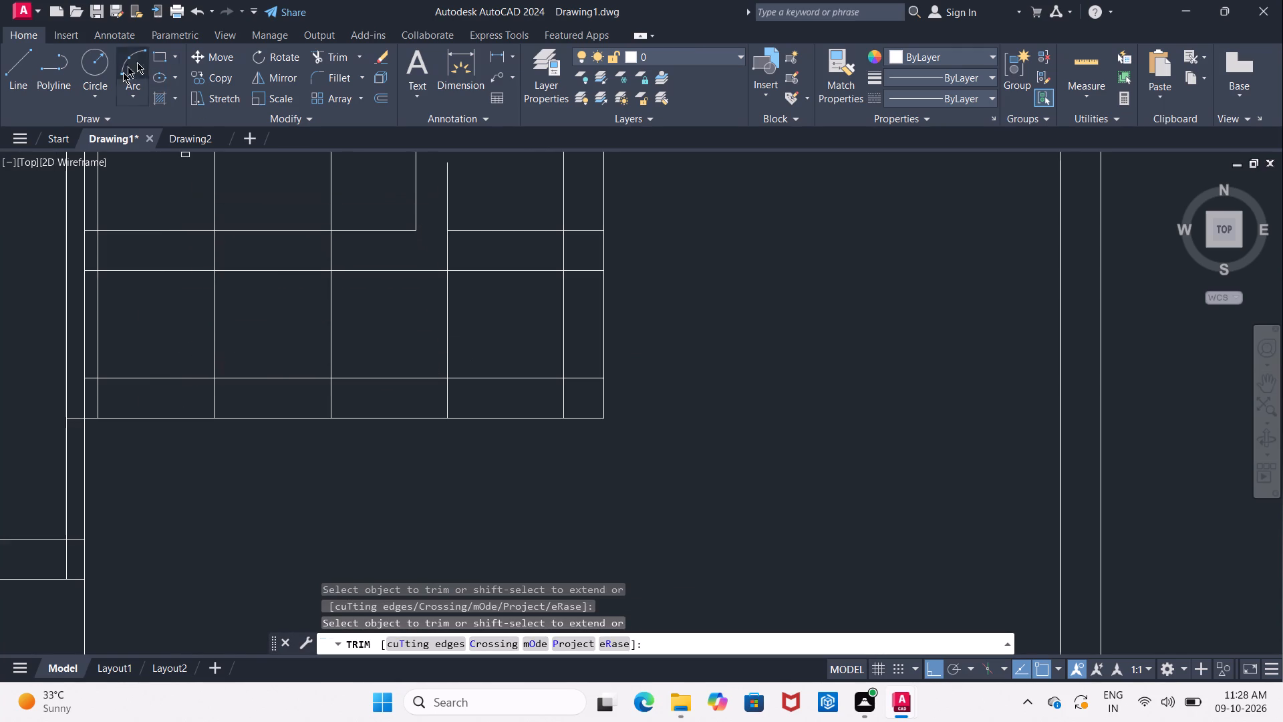
drag(140, 242, 177, 237)
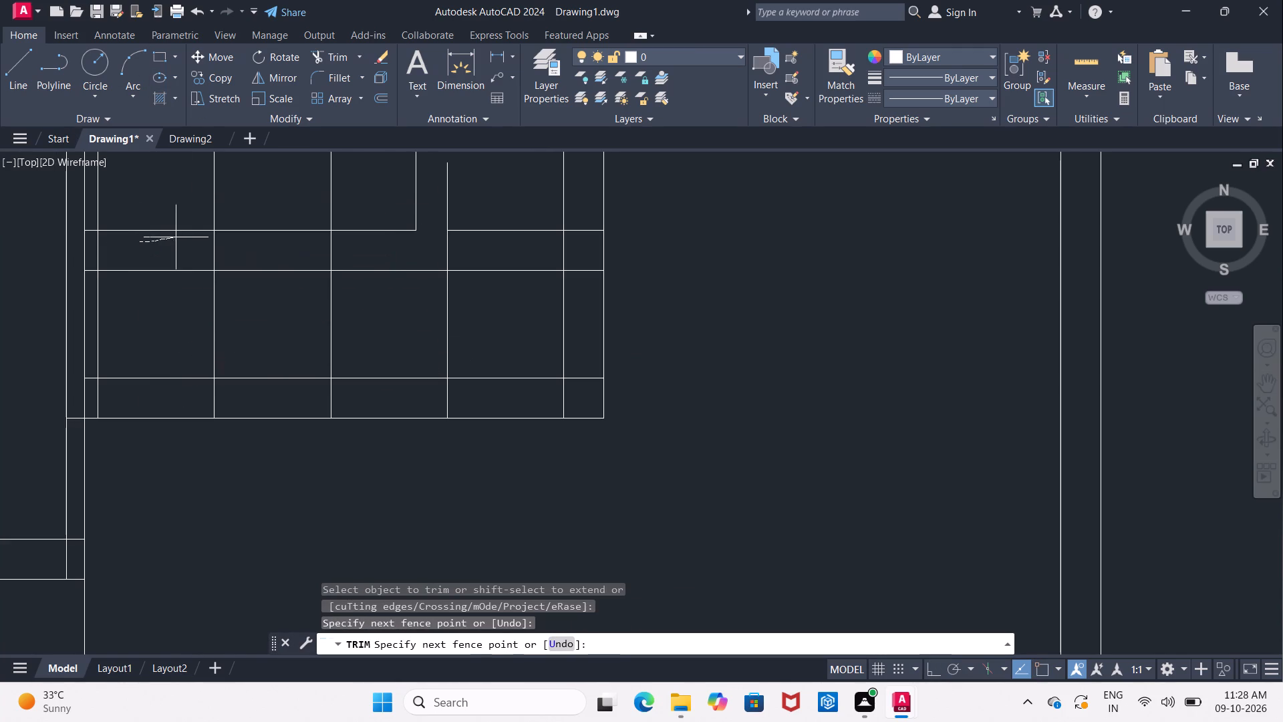
drag(177, 237, 318, 248)
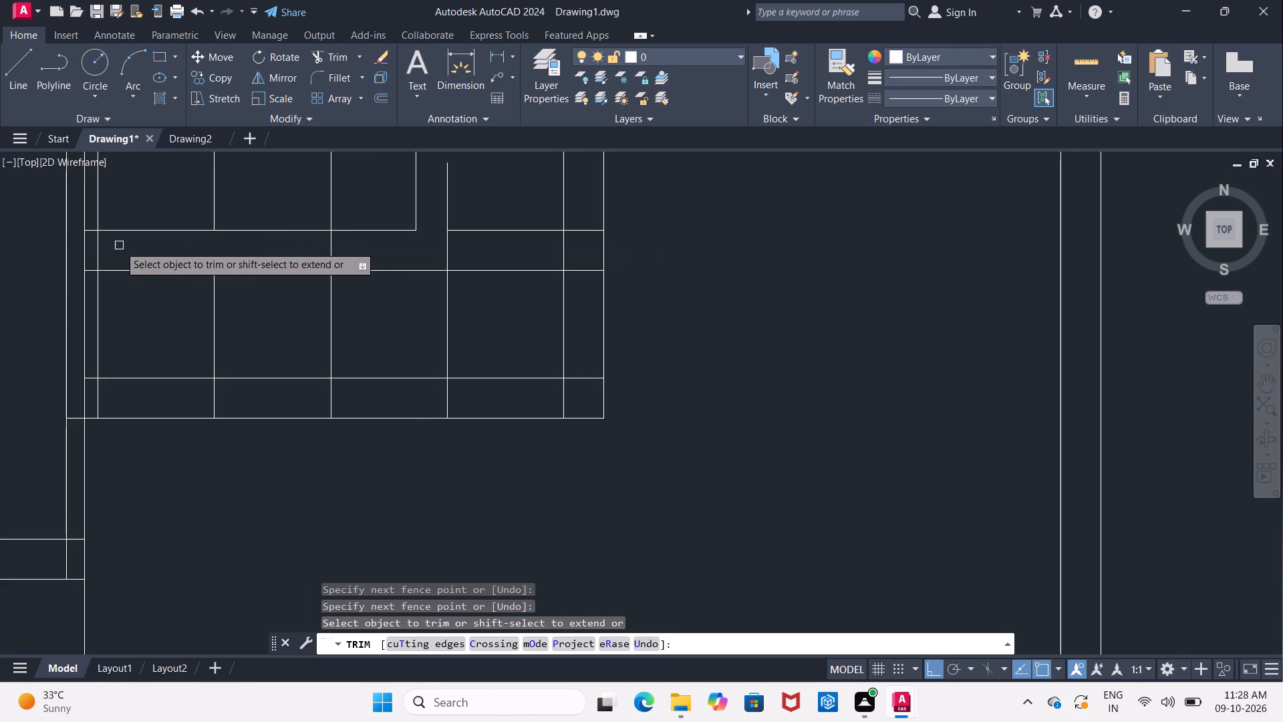
drag(123, 245, 465, 246)
drag(467, 246, 518, 244)
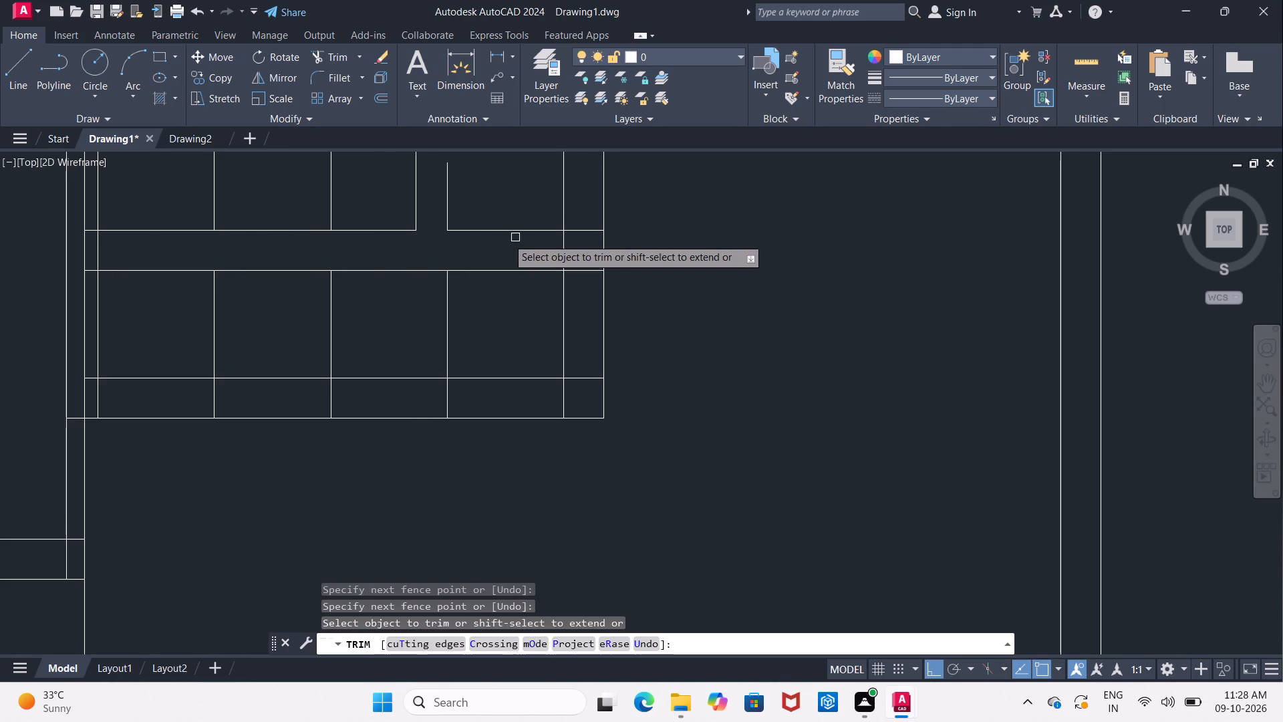
Trim away the 9" offset line segment by segment, along with the westernmost vertical line's piece inside the gap.
scroll(507, 244, down, 2)
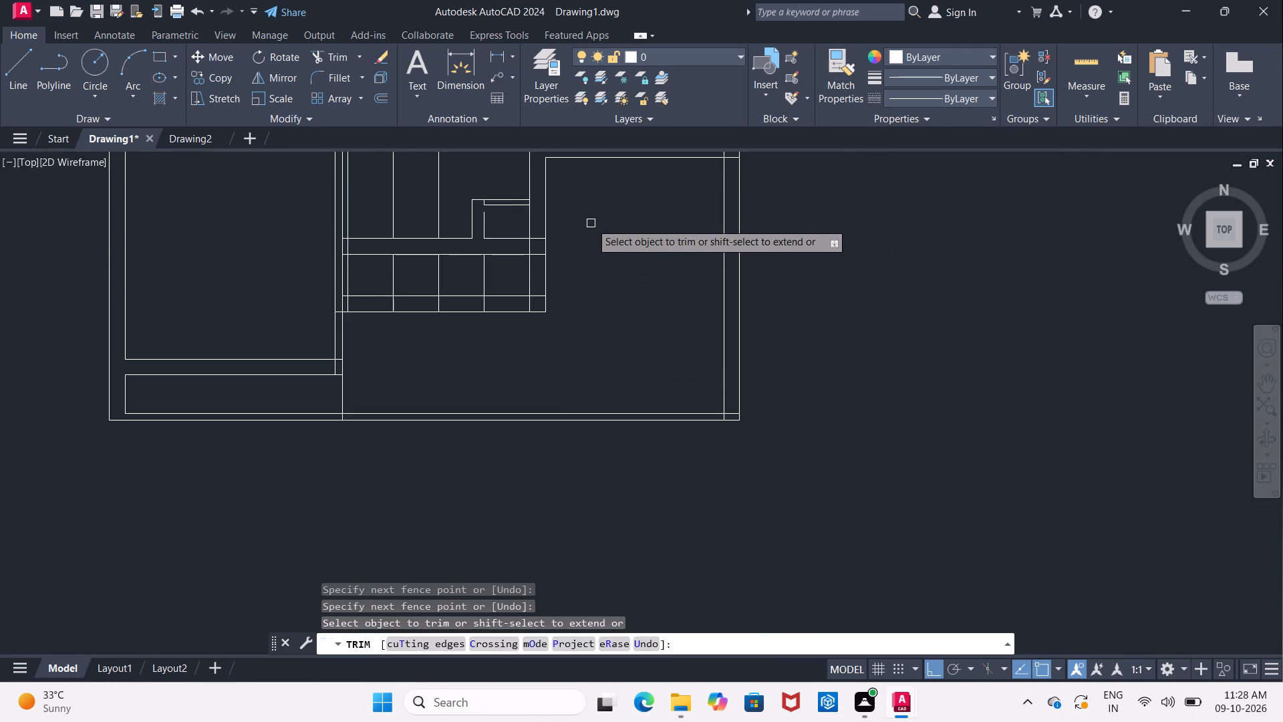
middle_drag(573, 221, 489, 289)
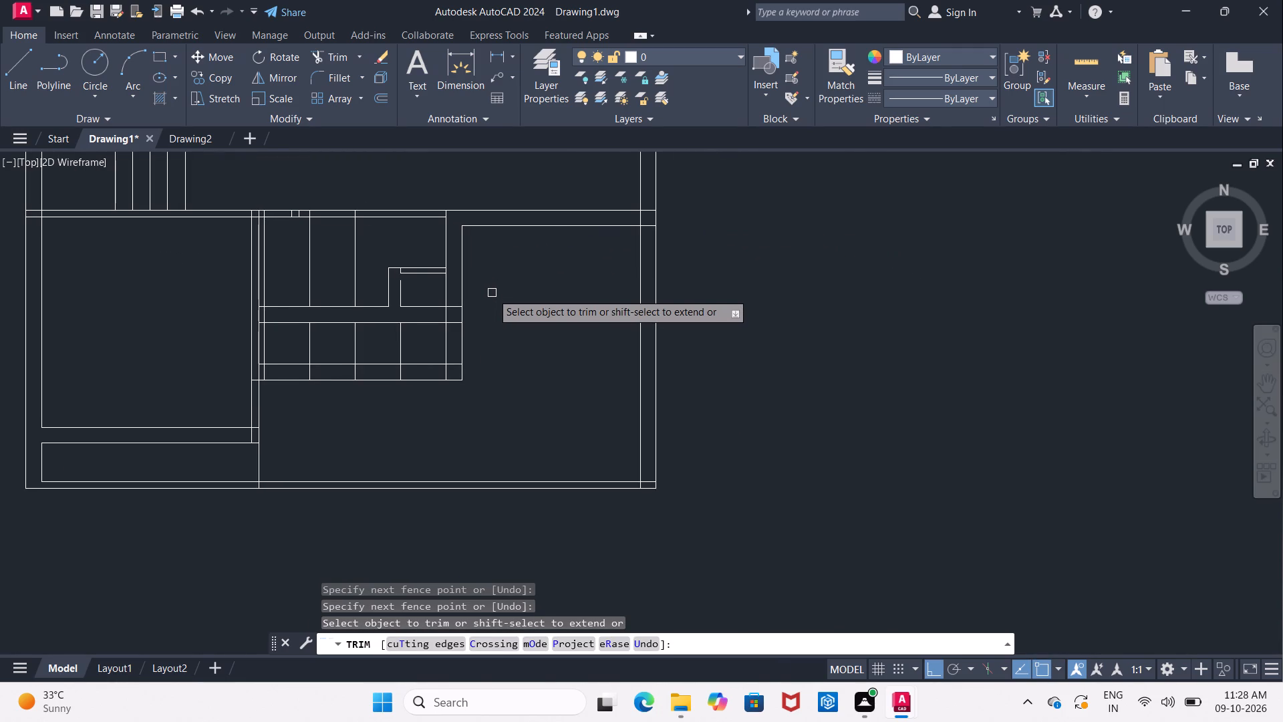
scroll(495, 296, up, 1)
middle_drag(495, 296, 464, 247)
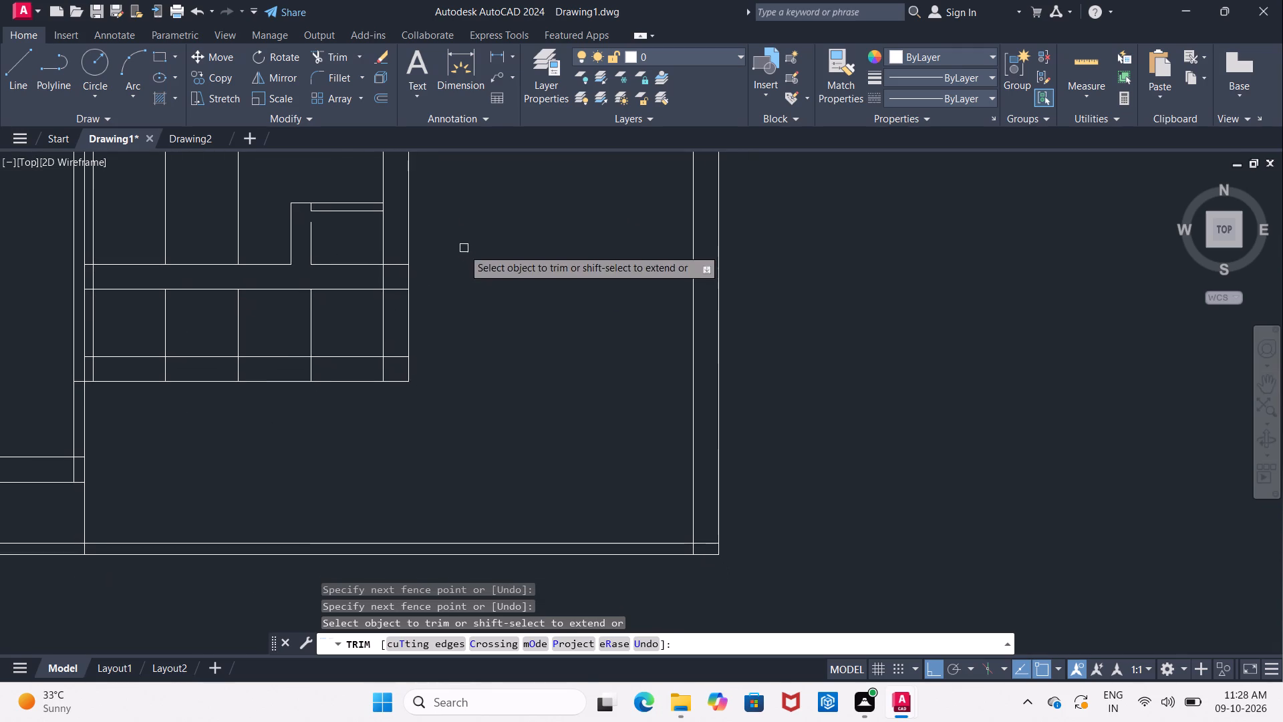
click(394, 290)
click(357, 289)
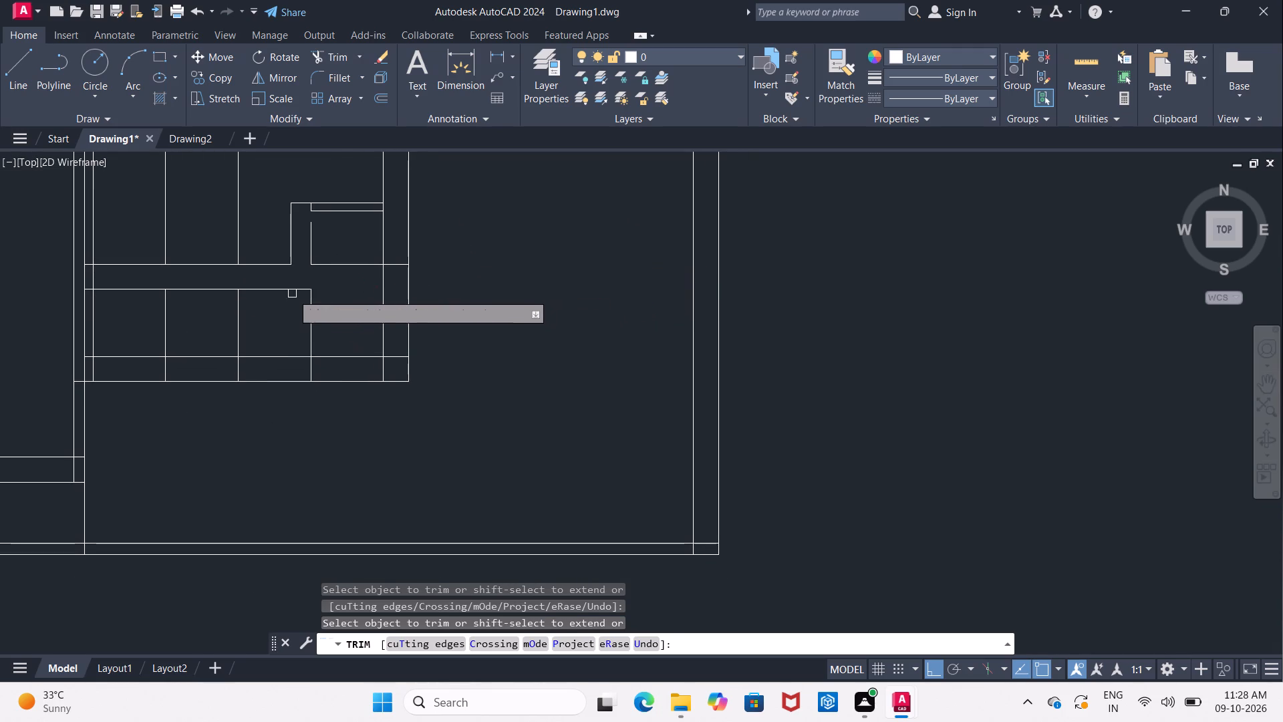
click(289, 290)
click(204, 290)
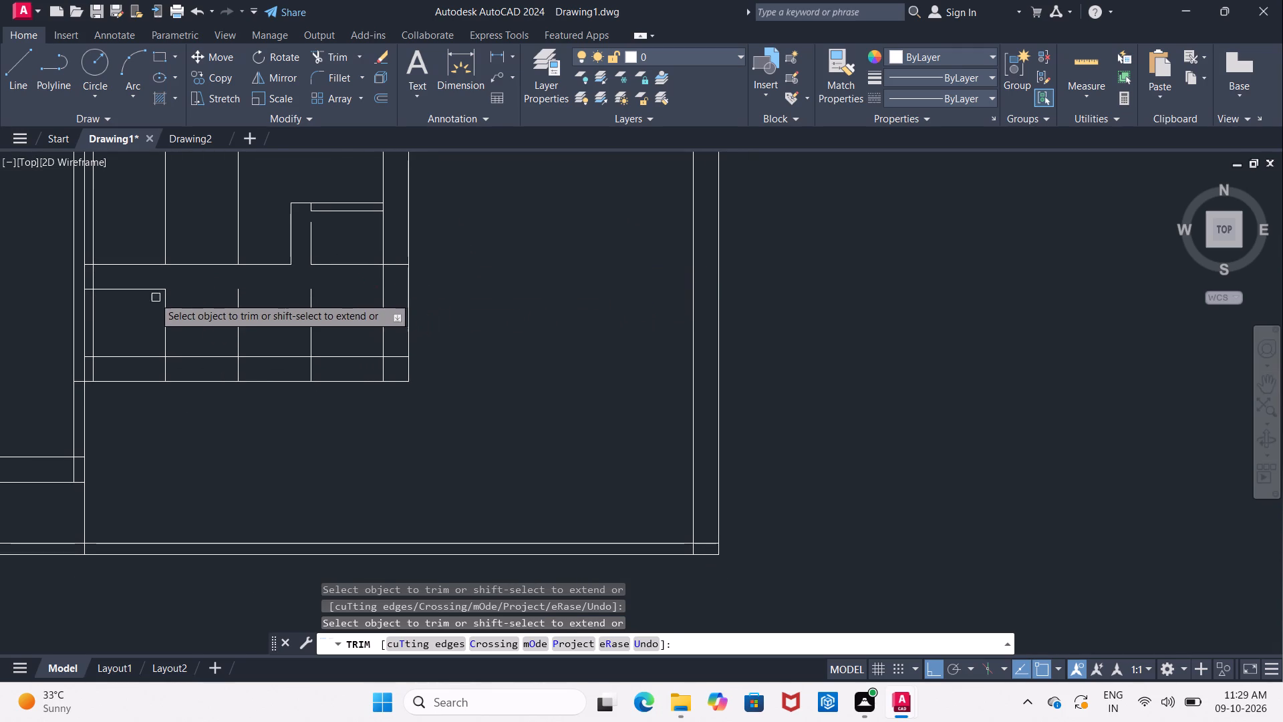
click(142, 289)
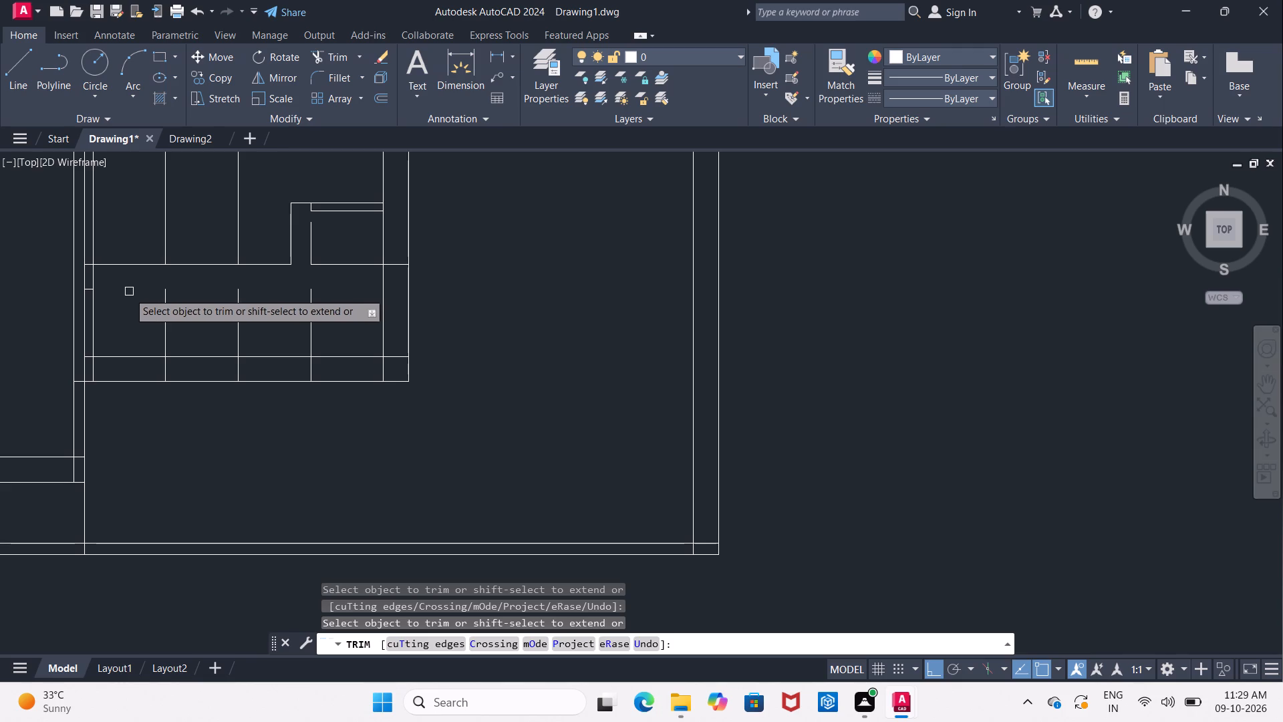
middle_drag(109, 293, 186, 303)
scroll(178, 299, up, 2)
middle_drag(178, 299, 186, 299)
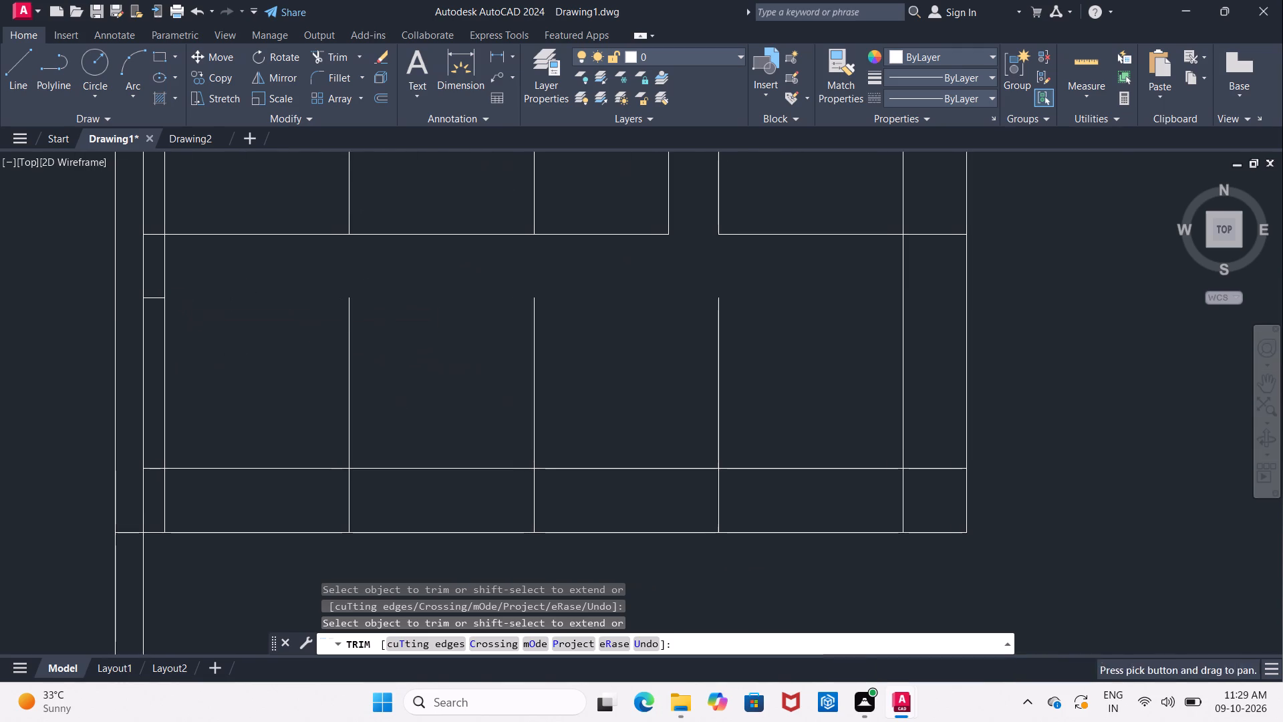
click(164, 279)
click(154, 300)
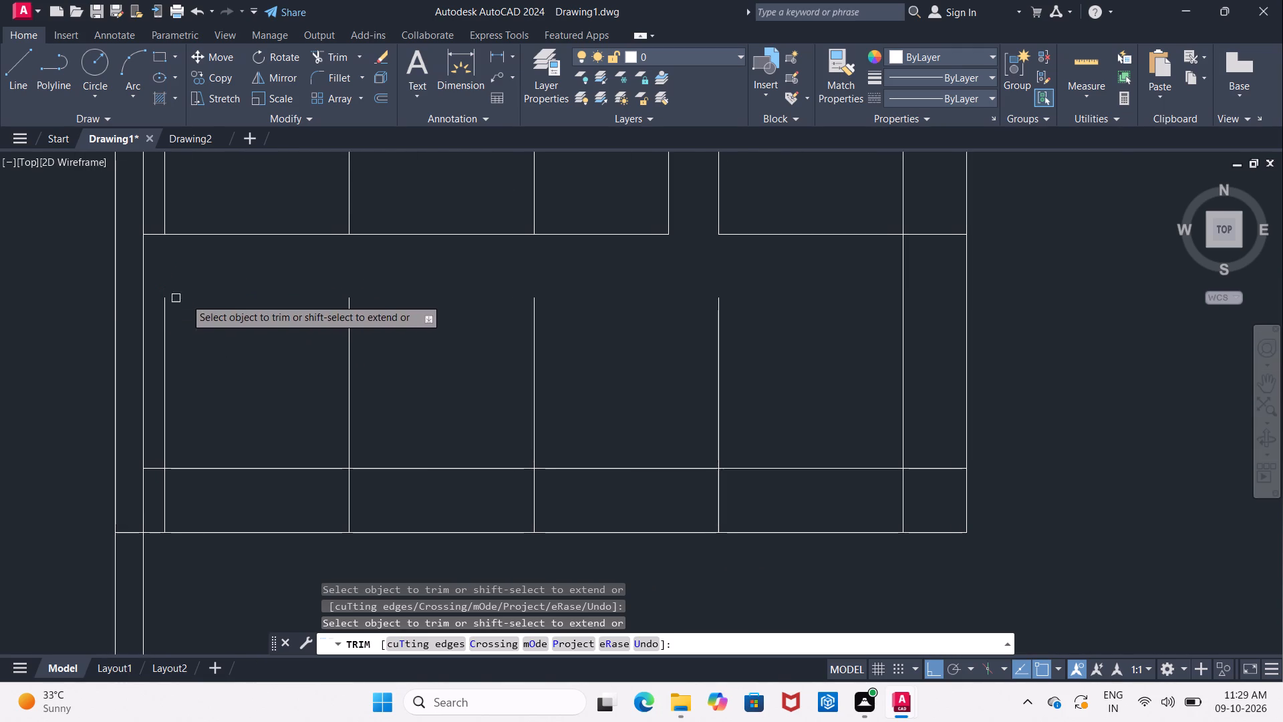
Trim the four evenly spaced vertical lines where they cross the thickness of the lower wall.
middle_drag(213, 317, 213, 243)
scroll(213, 316, up, 1)
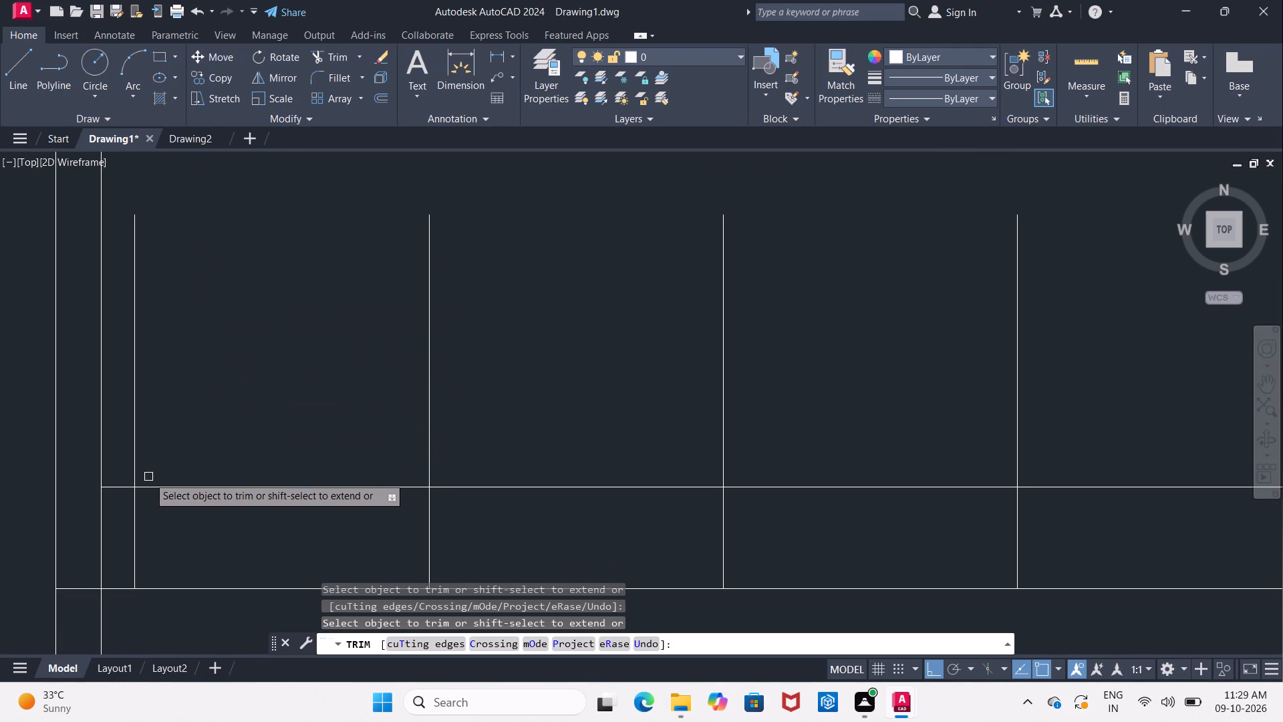
scroll(183, 438, down, 2)
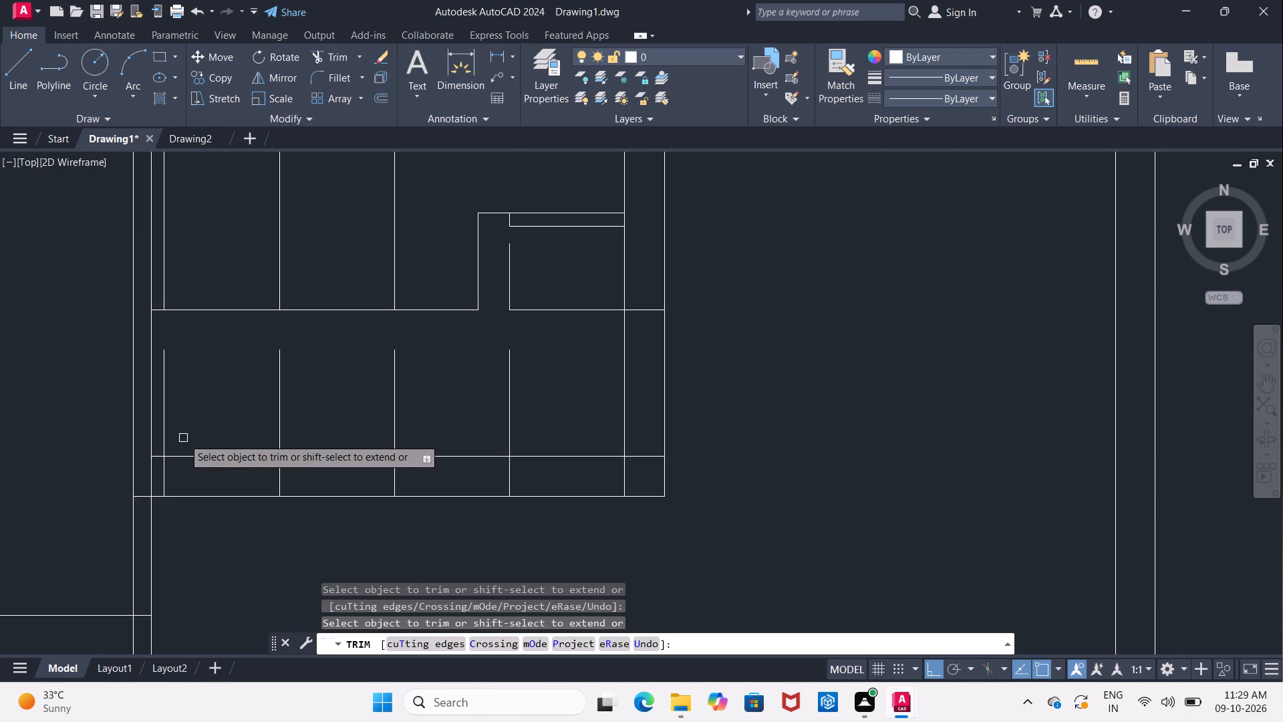
click(165, 478)
drag(259, 479, 540, 477)
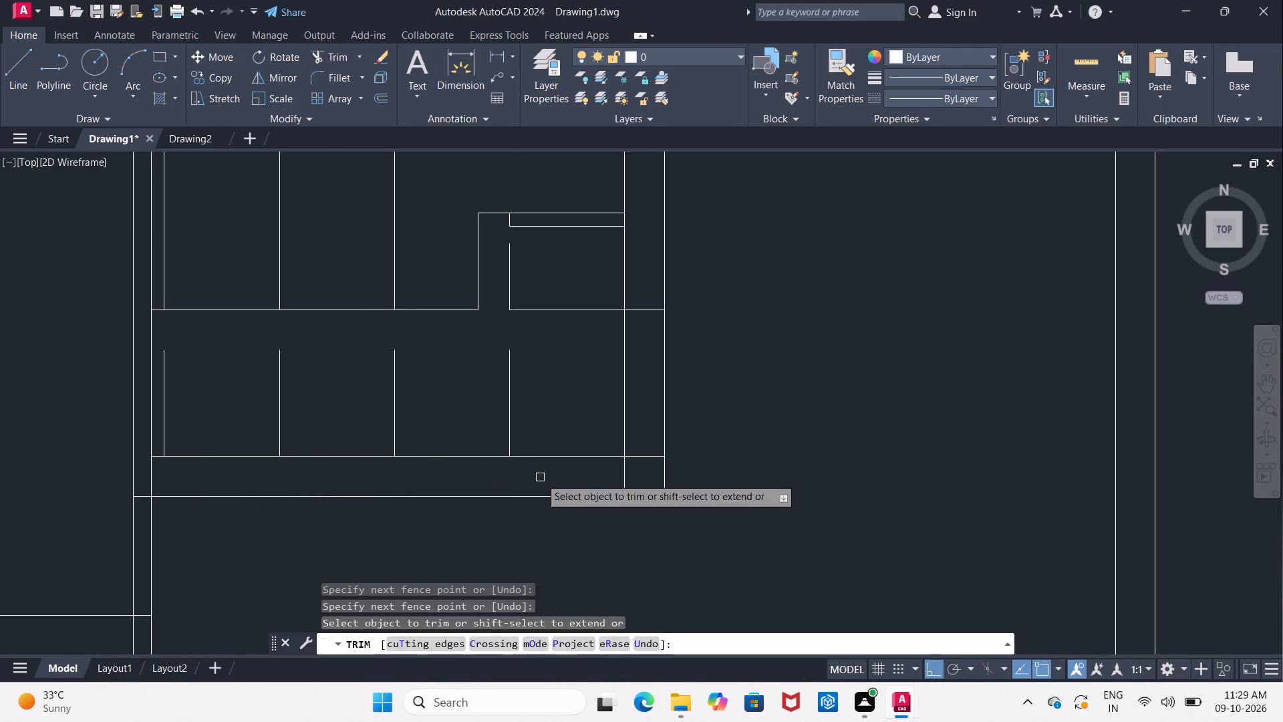
click(543, 477)
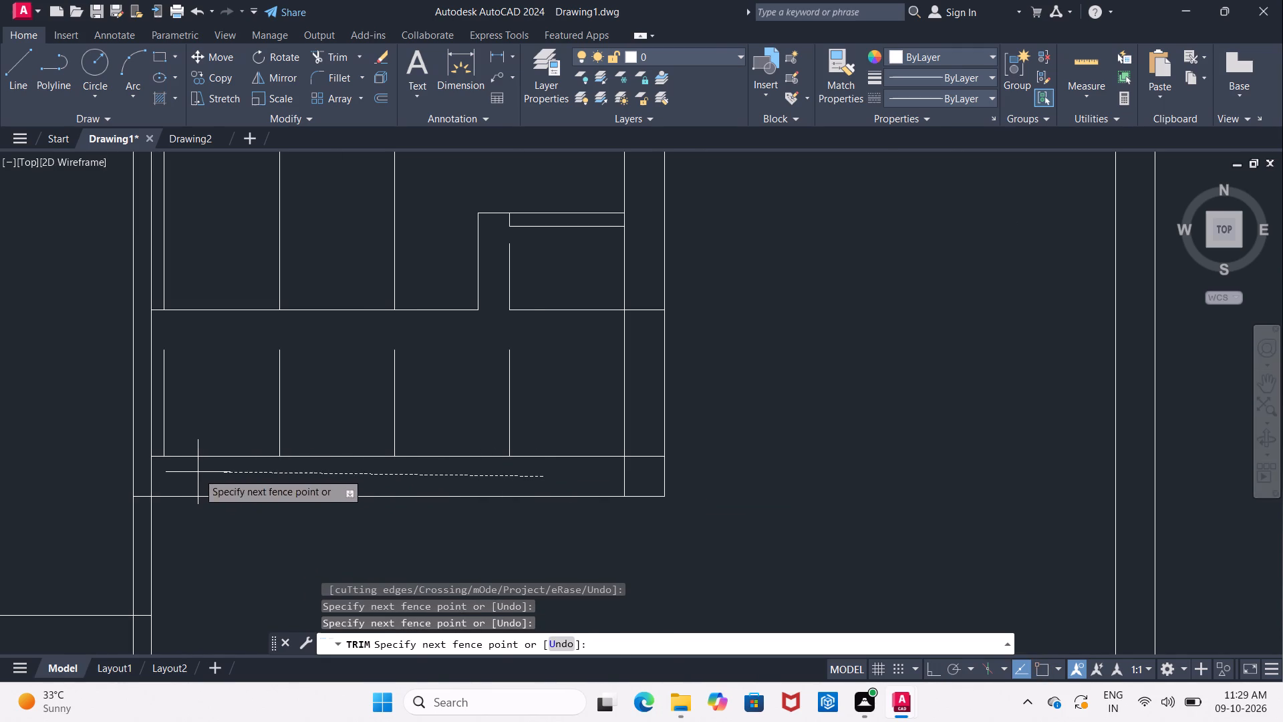
click(198, 473)
middle_drag(198, 473, 247, 492)
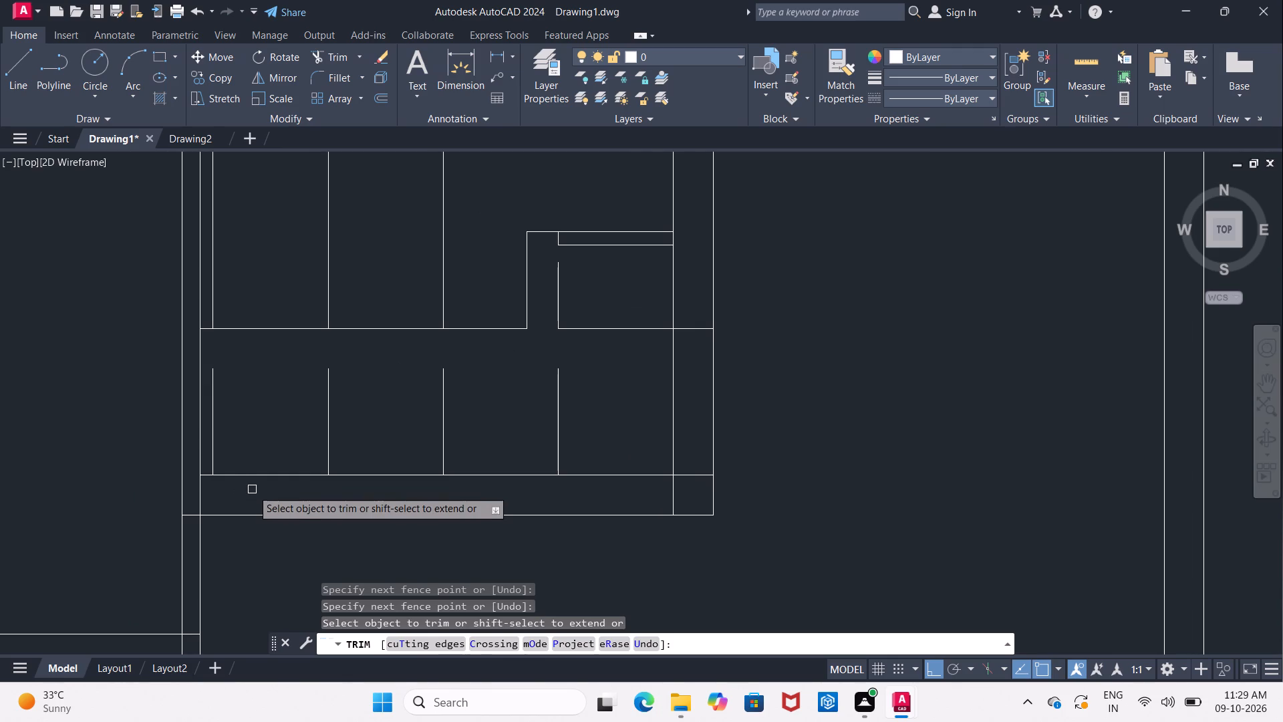
scroll(253, 388, down, 2)
middle_drag(253, 392, 253, 400)
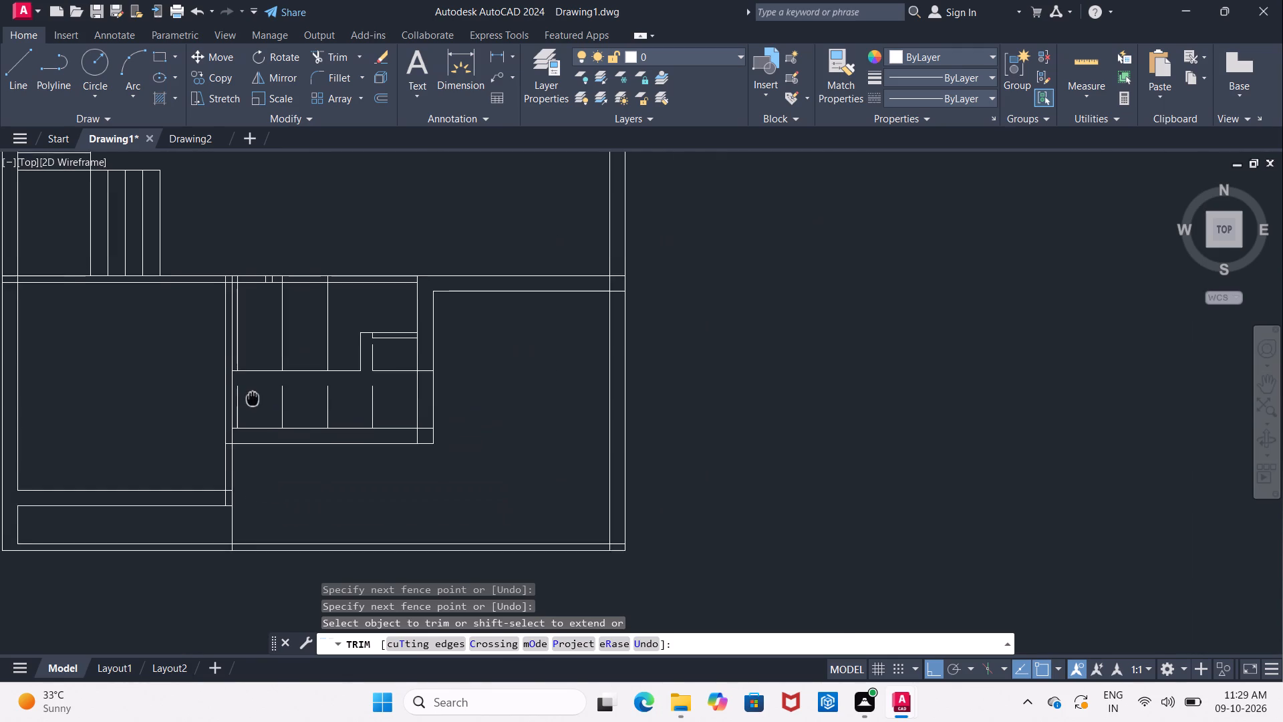
middle_drag(253, 400, 253, 402)
key(Escape)
Delete the three vertical lines in the upper room, above the horizontal line beside the recess.
scroll(249, 331, up, 2)
click(218, 354)
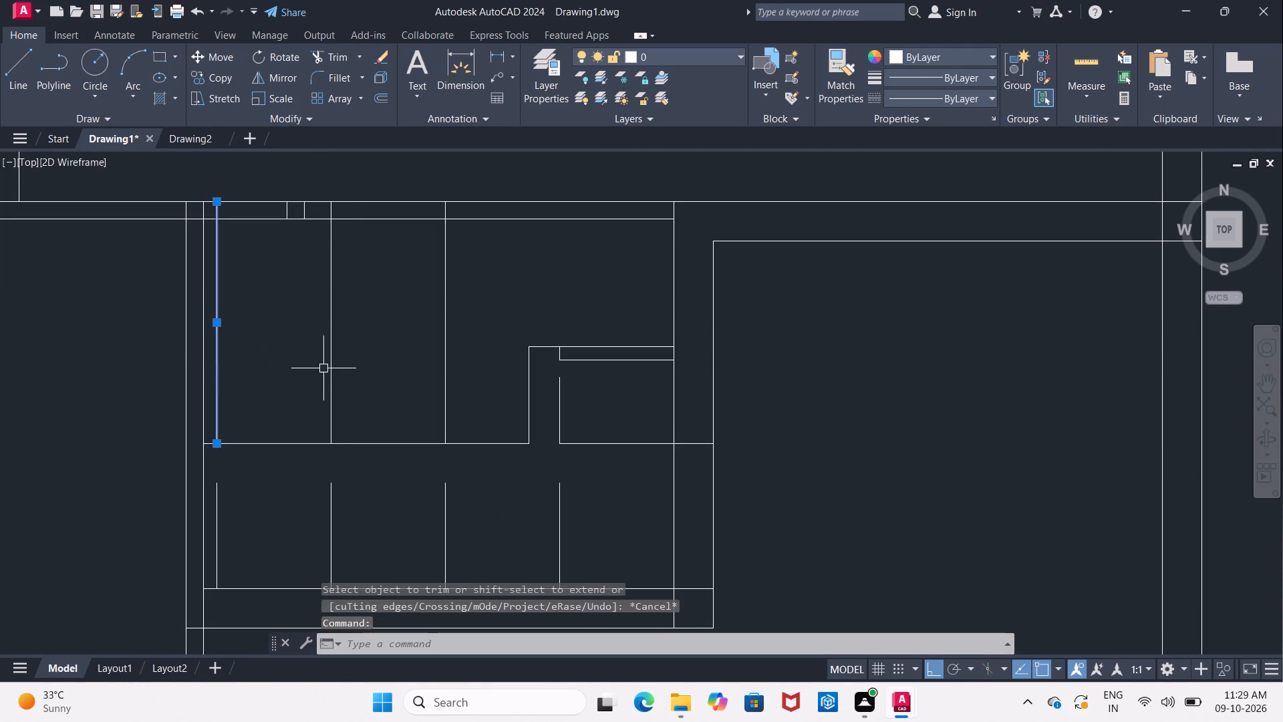
click(327, 368)
click(450, 373)
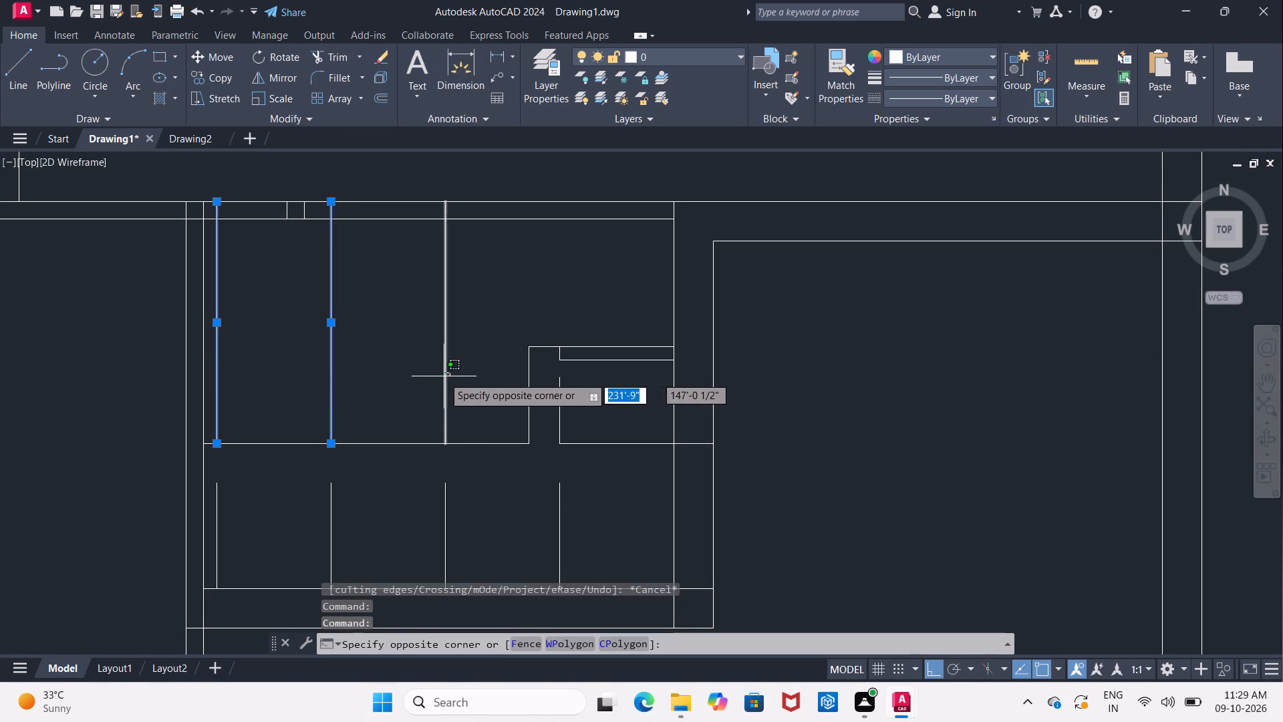
click(443, 376)
key(Delete)
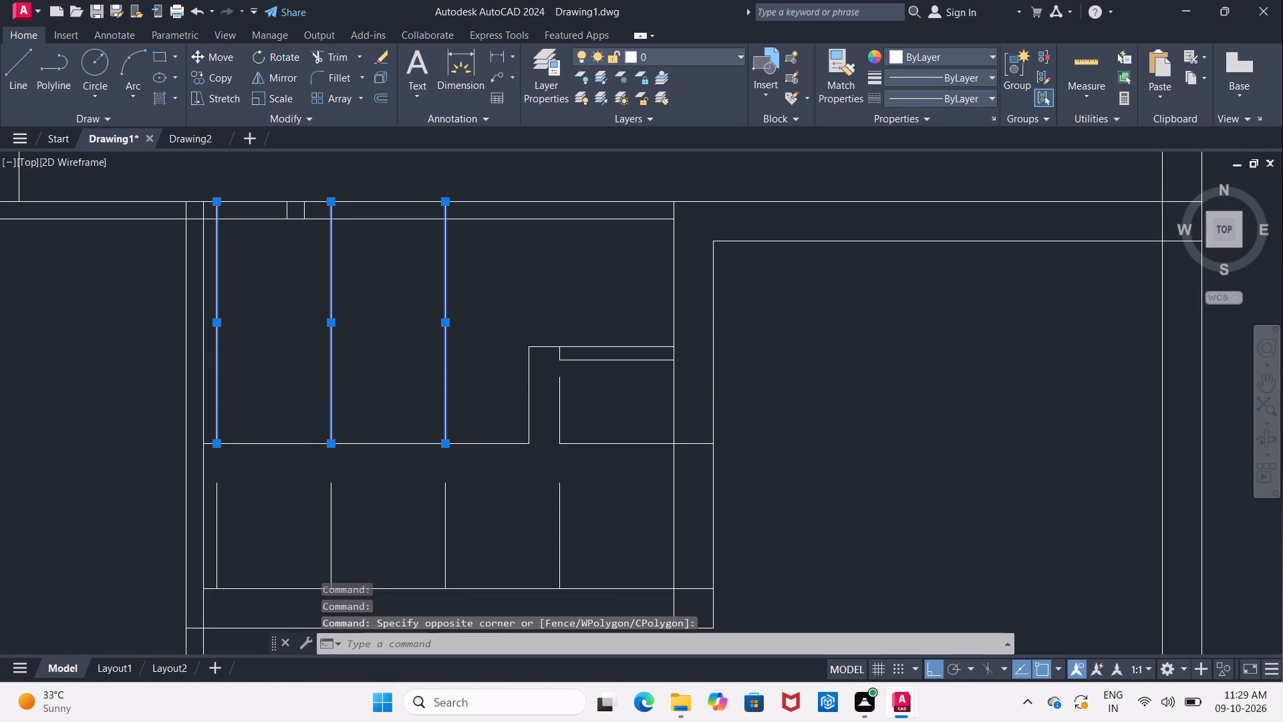
scroll(418, 381, down, 1)
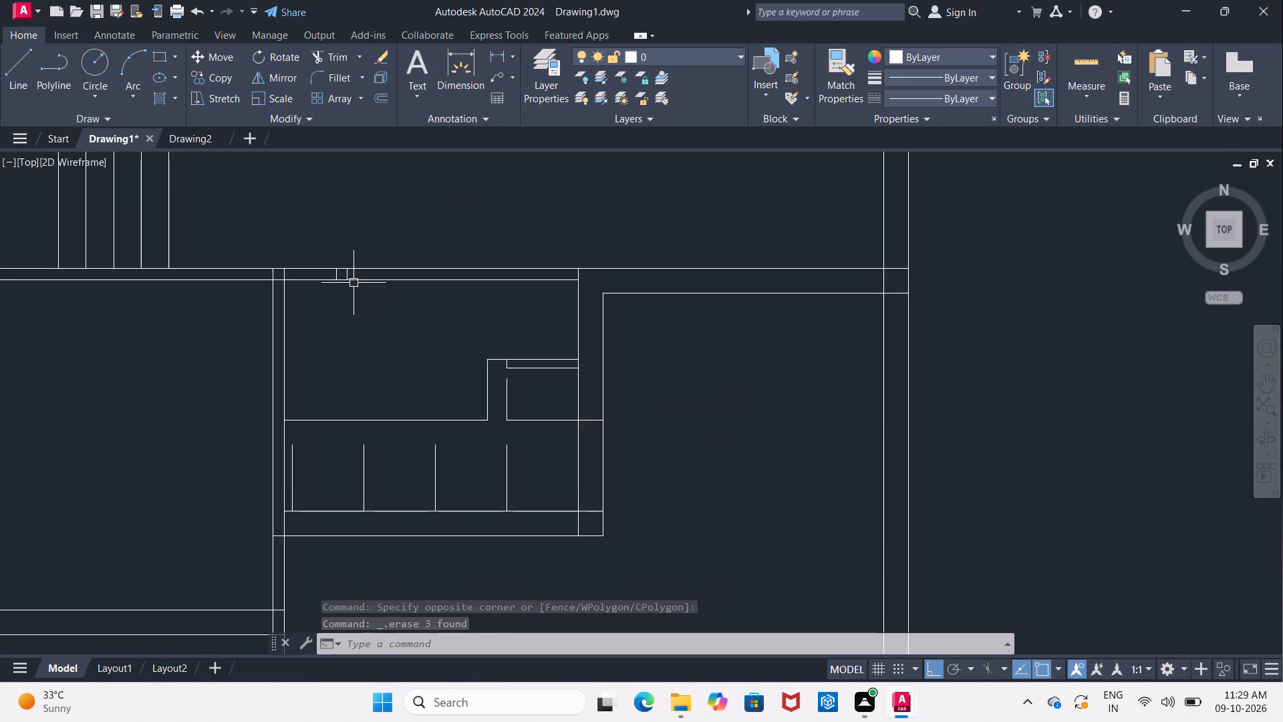
Delete the two short vertical lines left inside the wall thickness above the room with the recess.
scroll(345, 270, up, 2)
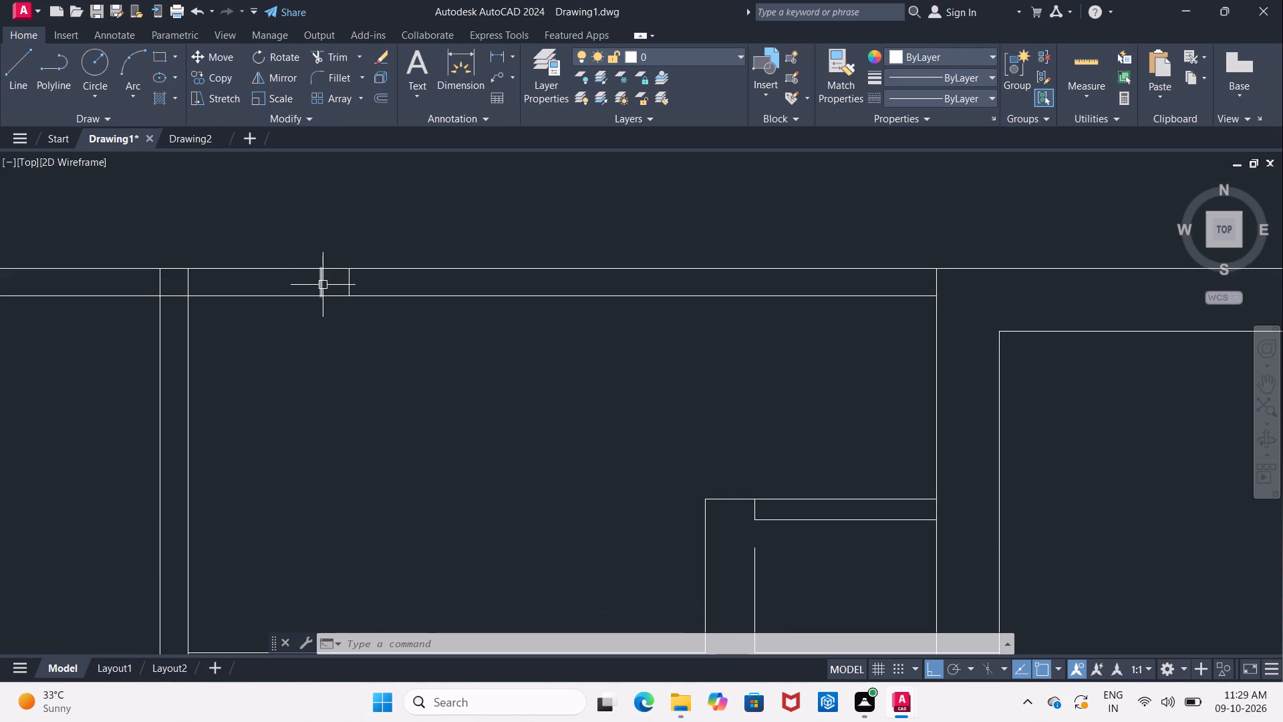
click(323, 285)
click(352, 286)
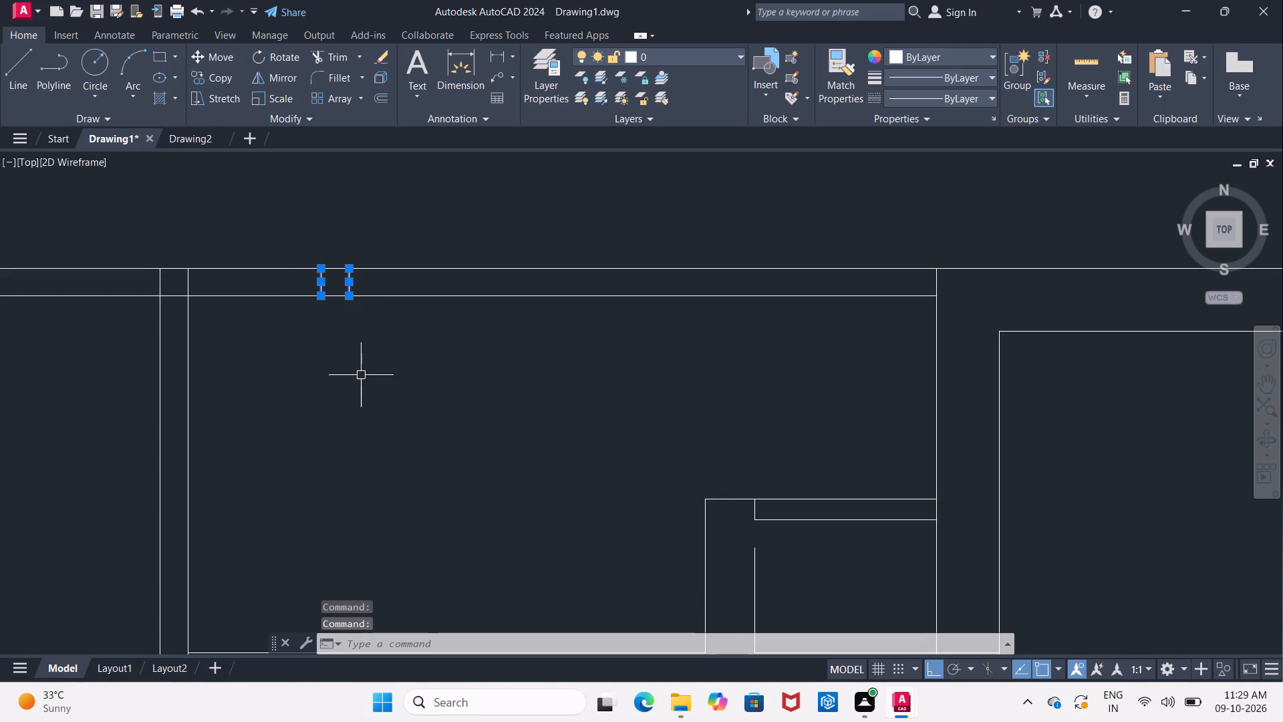
key(Delete)
Trim the horizontal line below the recess where it crosses the thickness of the east wall.
scroll(368, 379, down, 3)
middle_drag(376, 394, 334, 291)
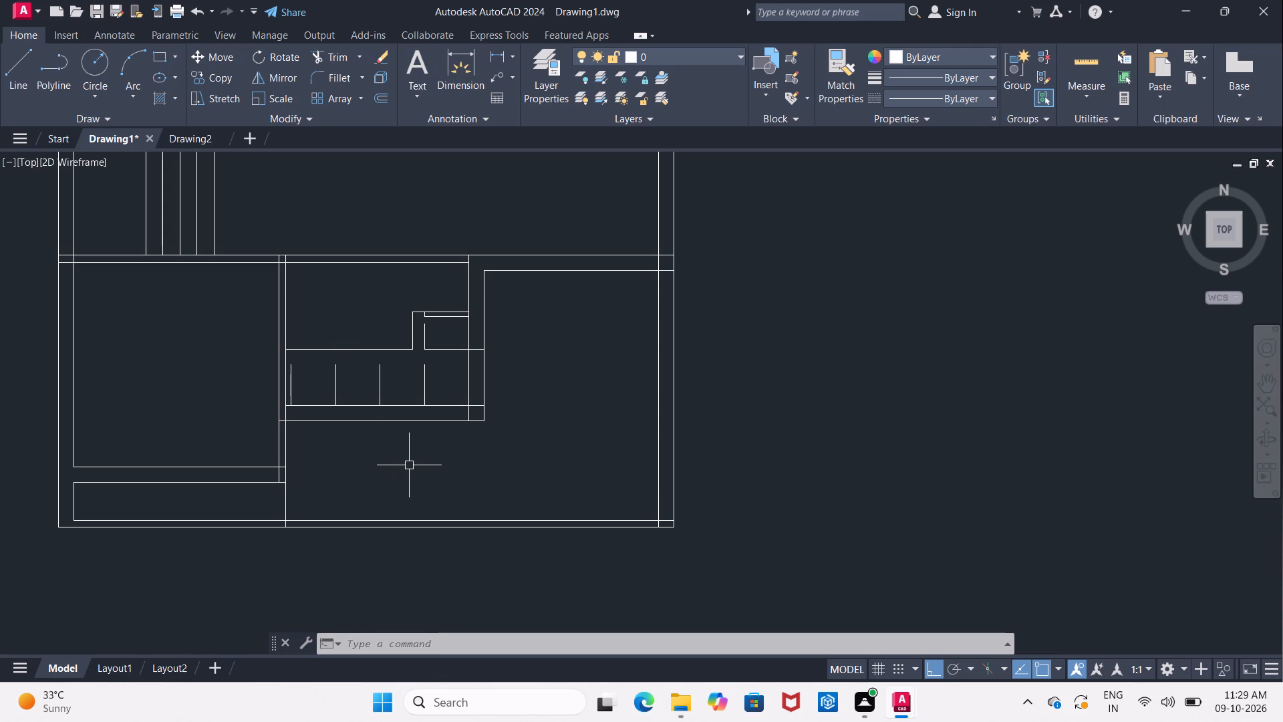
text(tr)
key(Return)
key(Return)
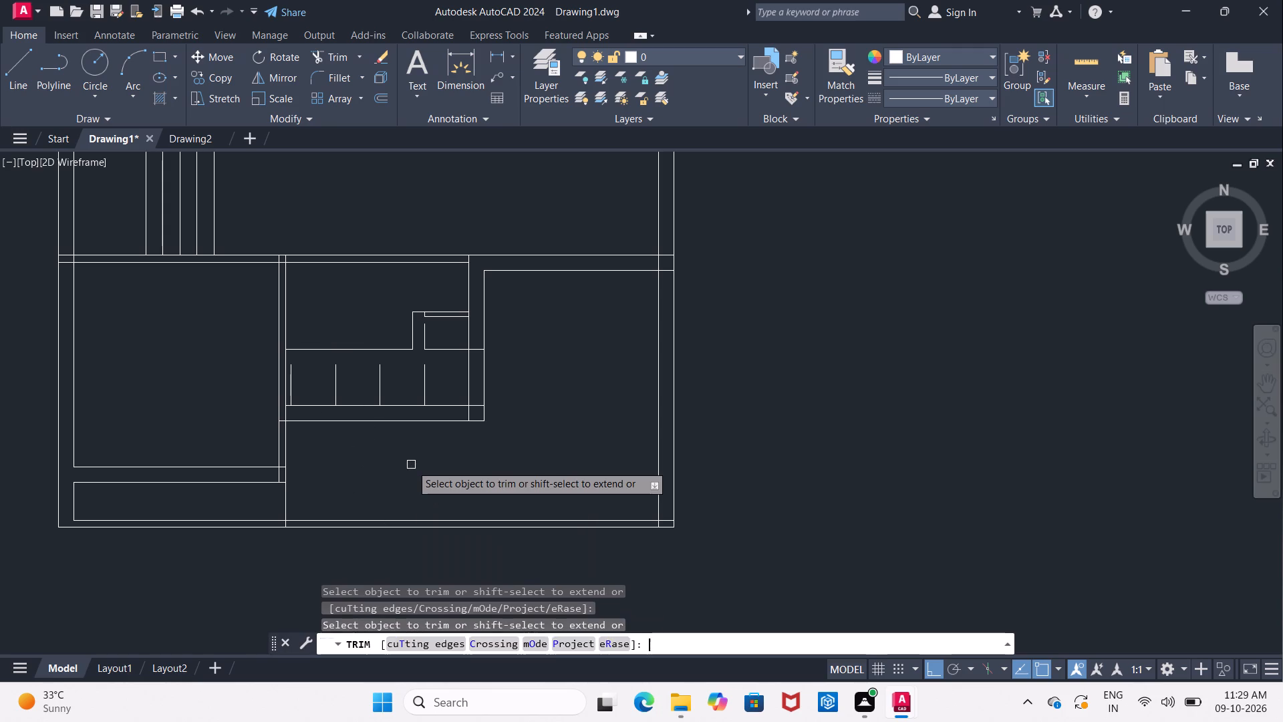
click(475, 351)
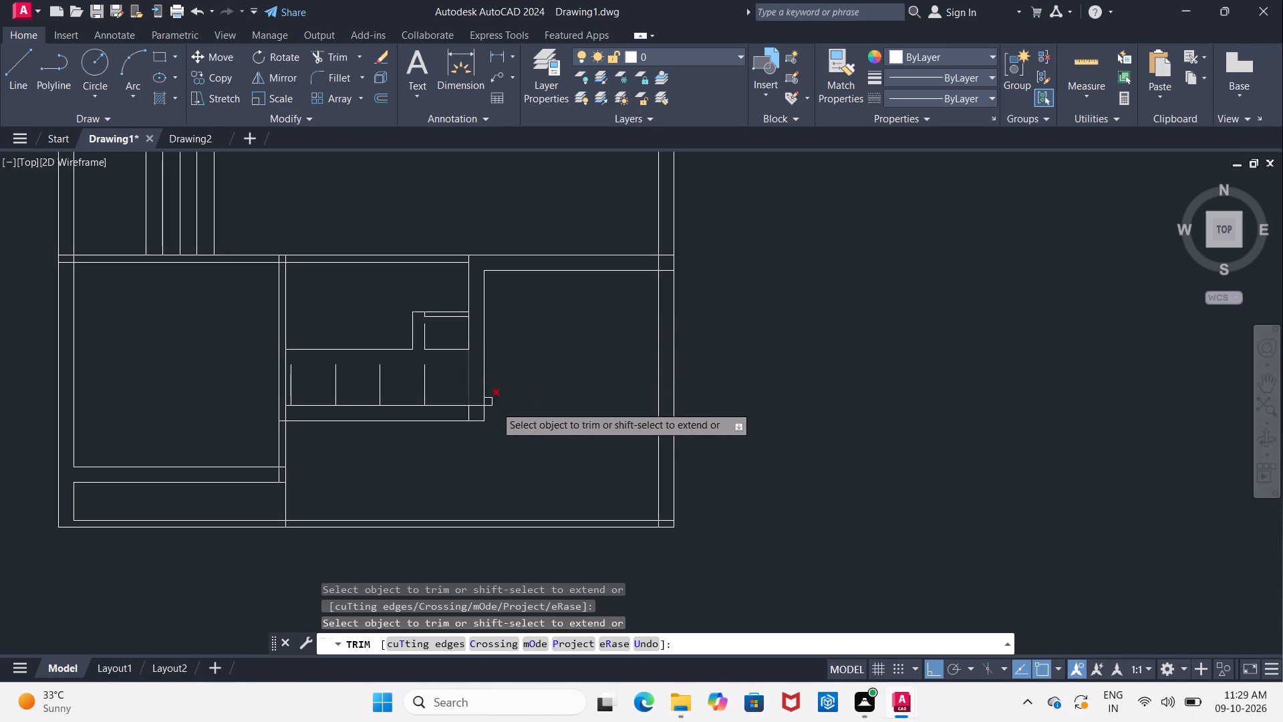
key(Escape)
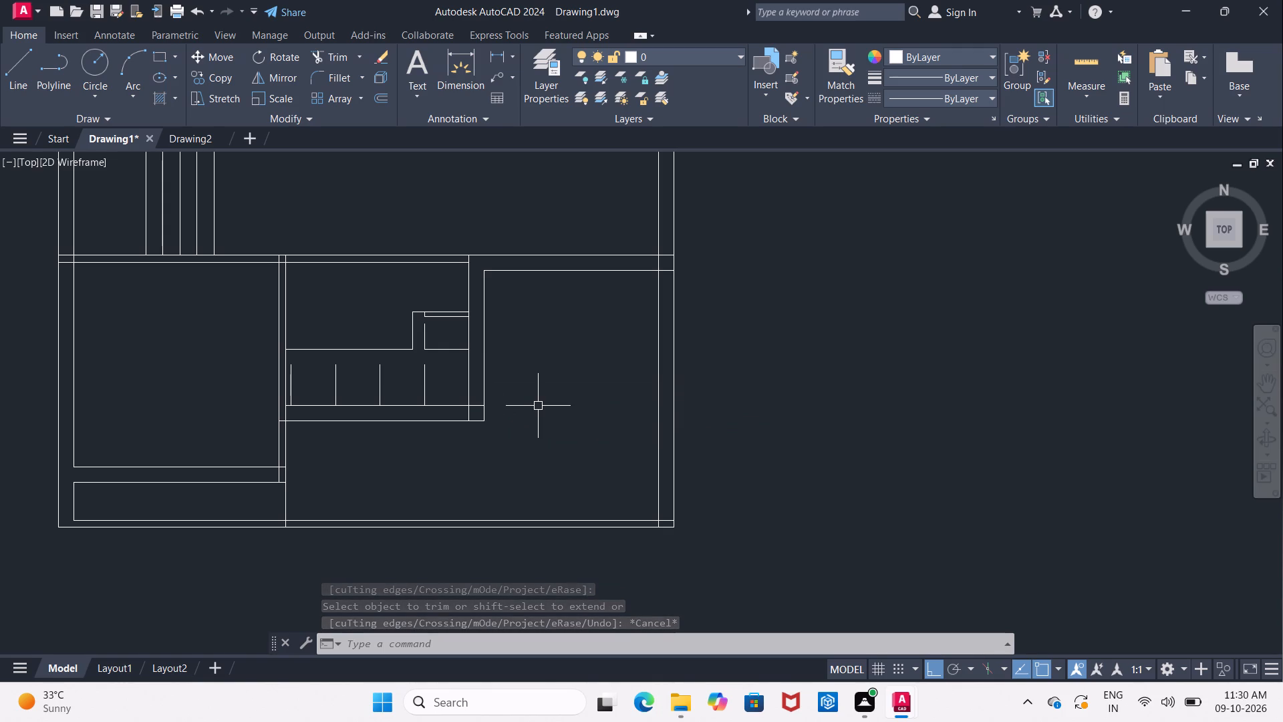
key(Escape)
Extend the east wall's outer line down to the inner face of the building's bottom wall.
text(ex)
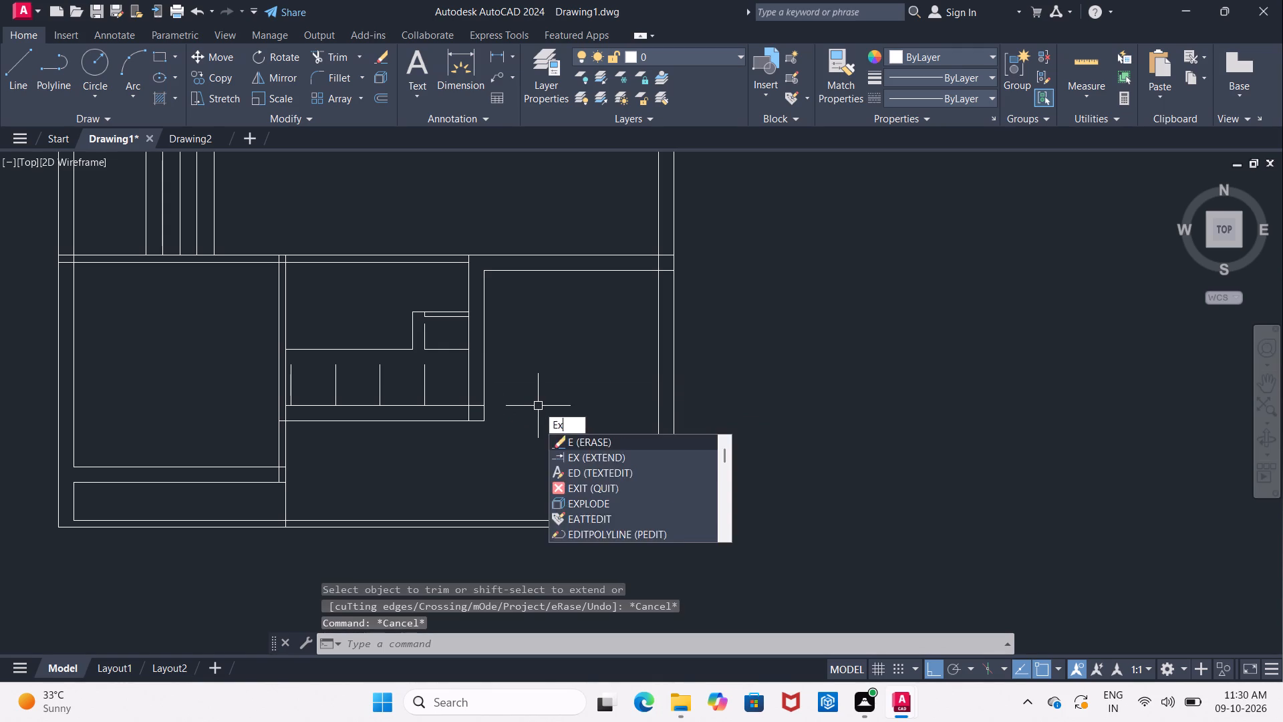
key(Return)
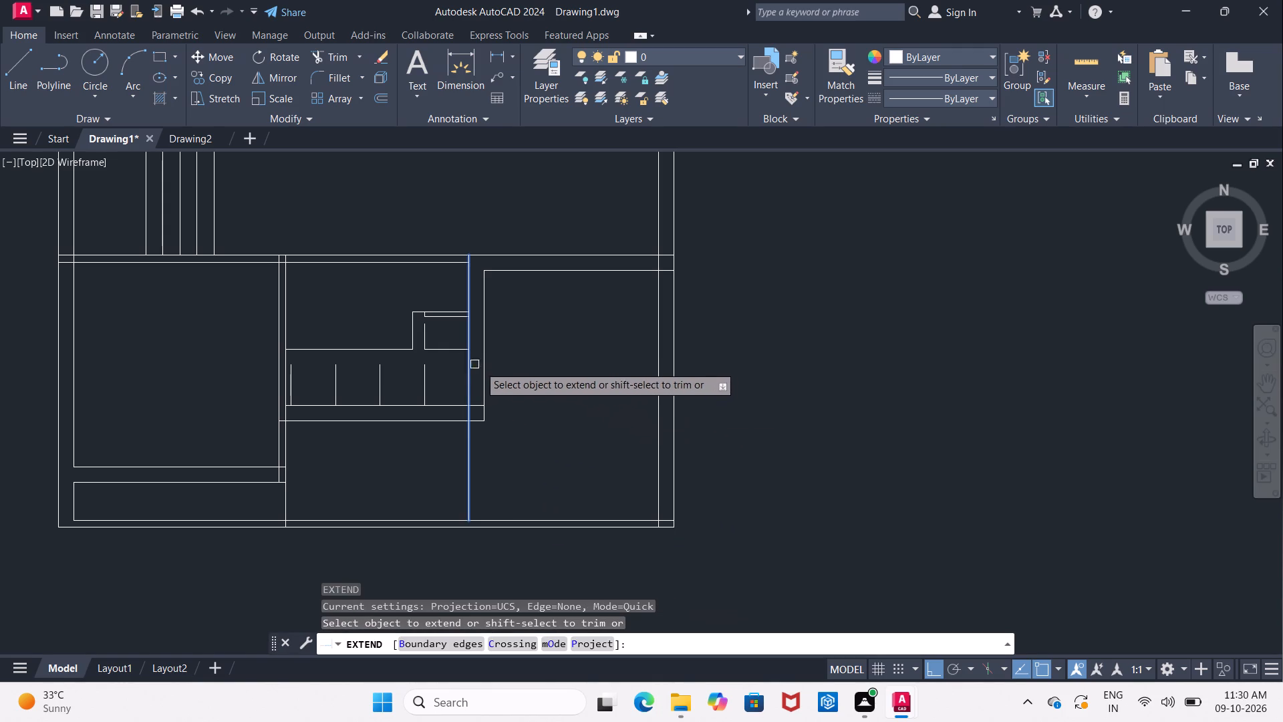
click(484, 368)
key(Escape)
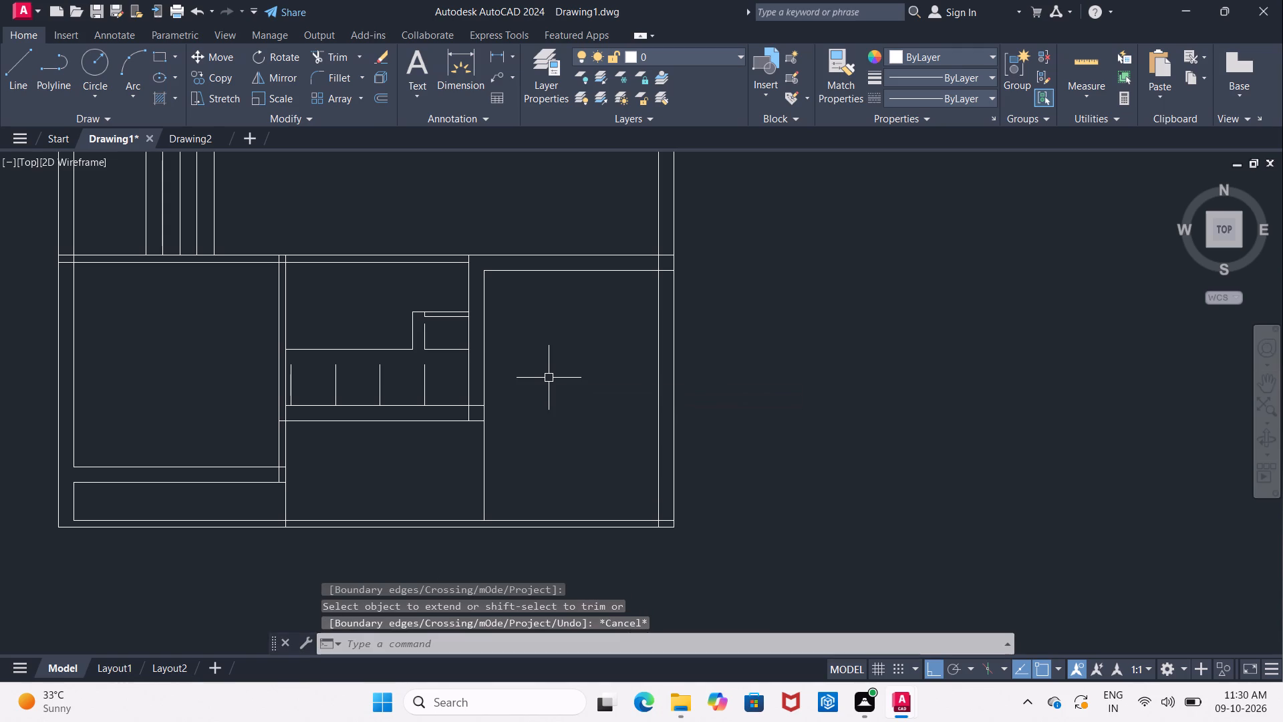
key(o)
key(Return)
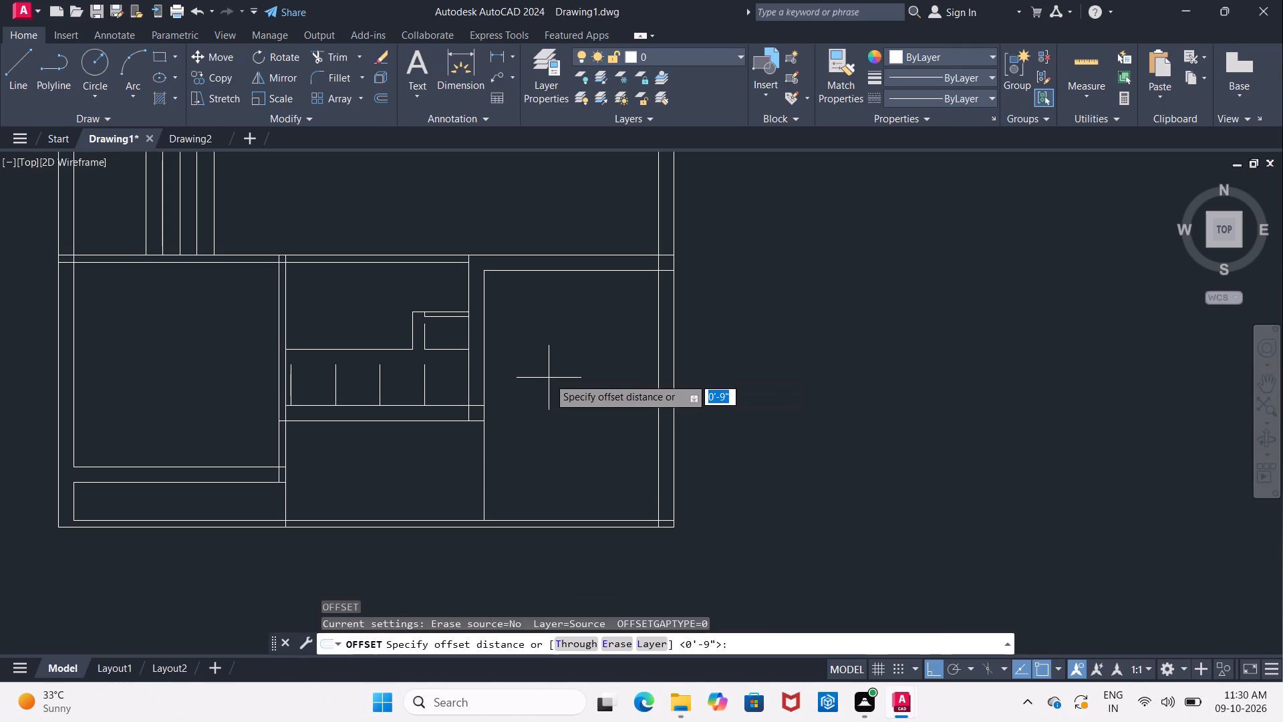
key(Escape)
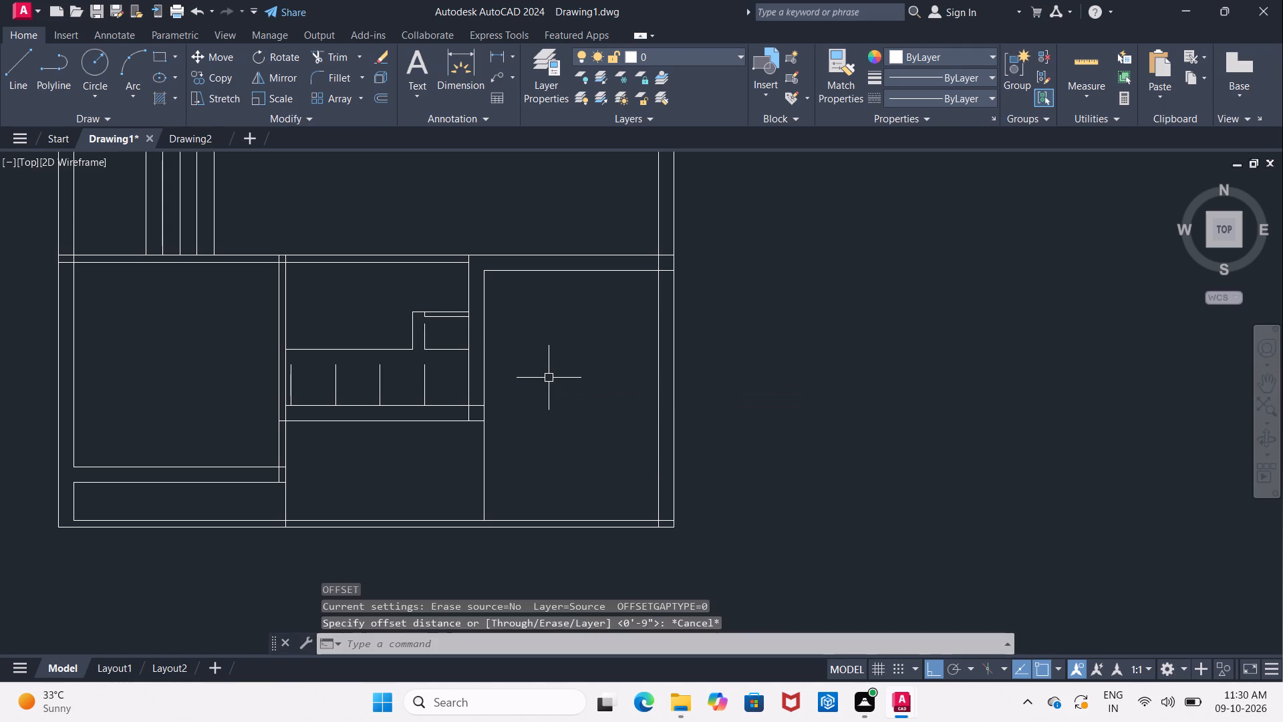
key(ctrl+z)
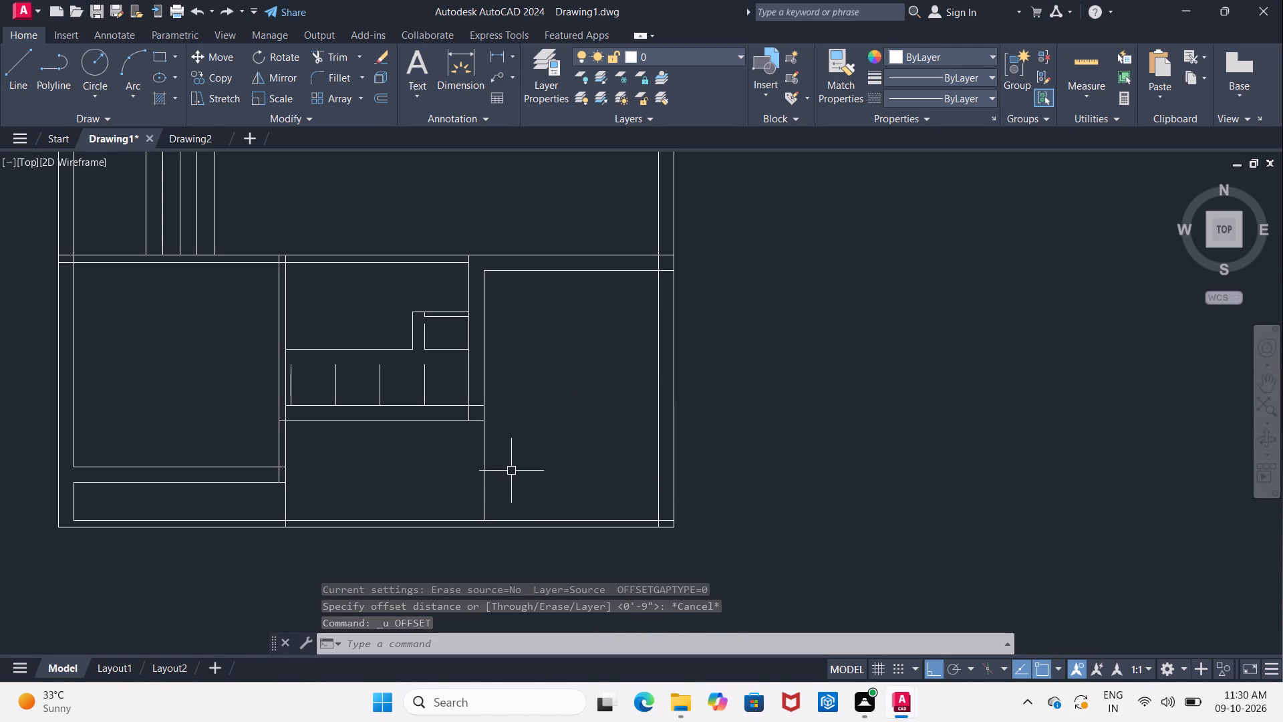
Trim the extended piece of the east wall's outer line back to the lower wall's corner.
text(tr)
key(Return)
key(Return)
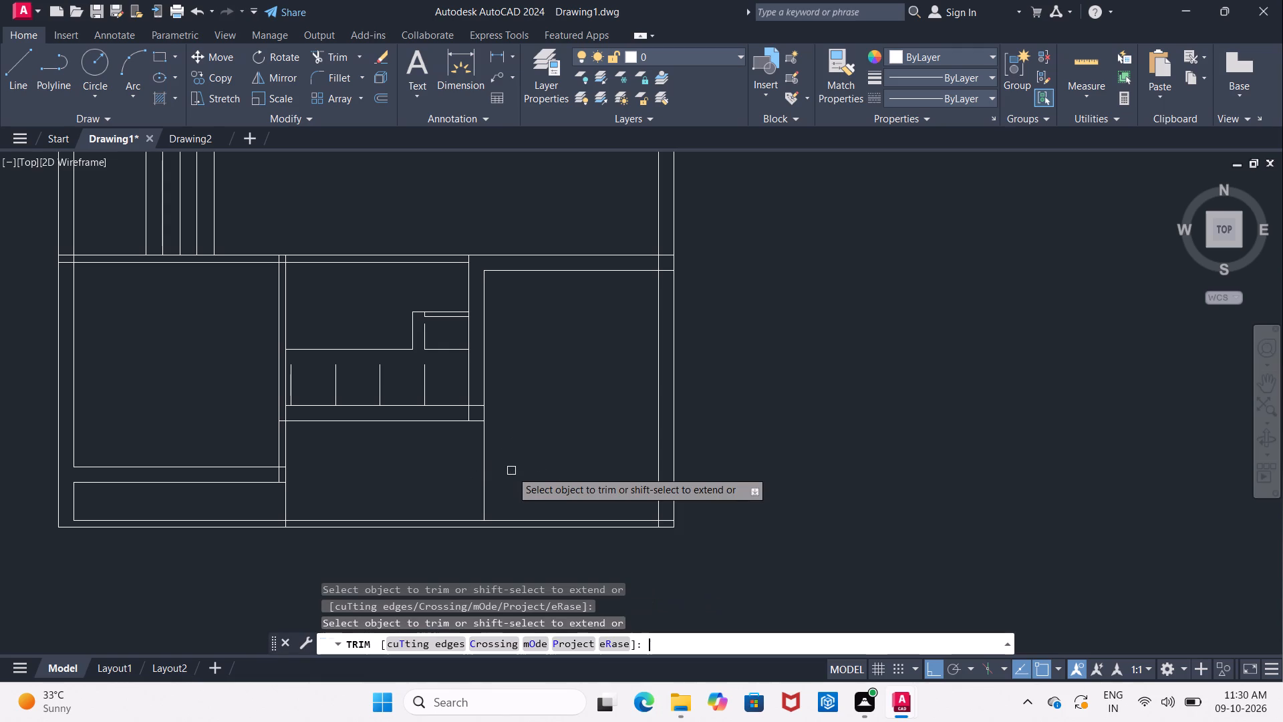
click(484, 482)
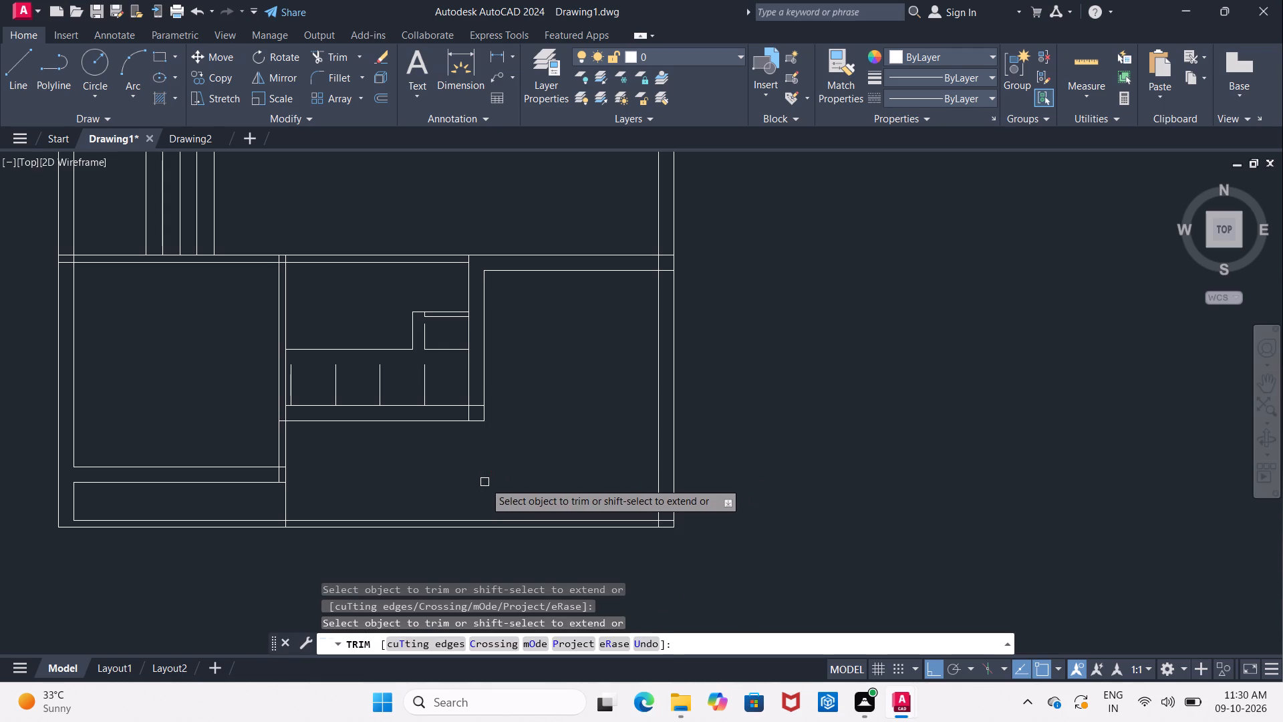
Draw a vertical line from the lower wall's southeast corner down past the building's bottom wall.
click(21, 79)
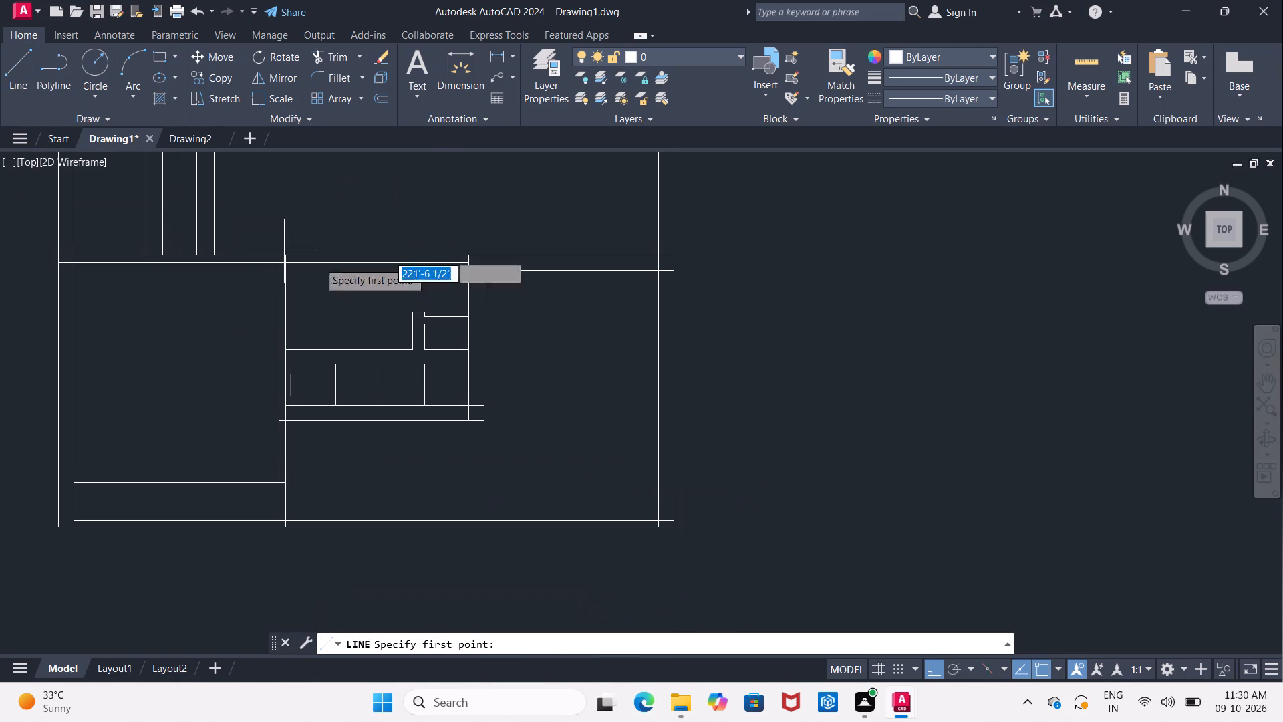
click(486, 422)
click(493, 568)
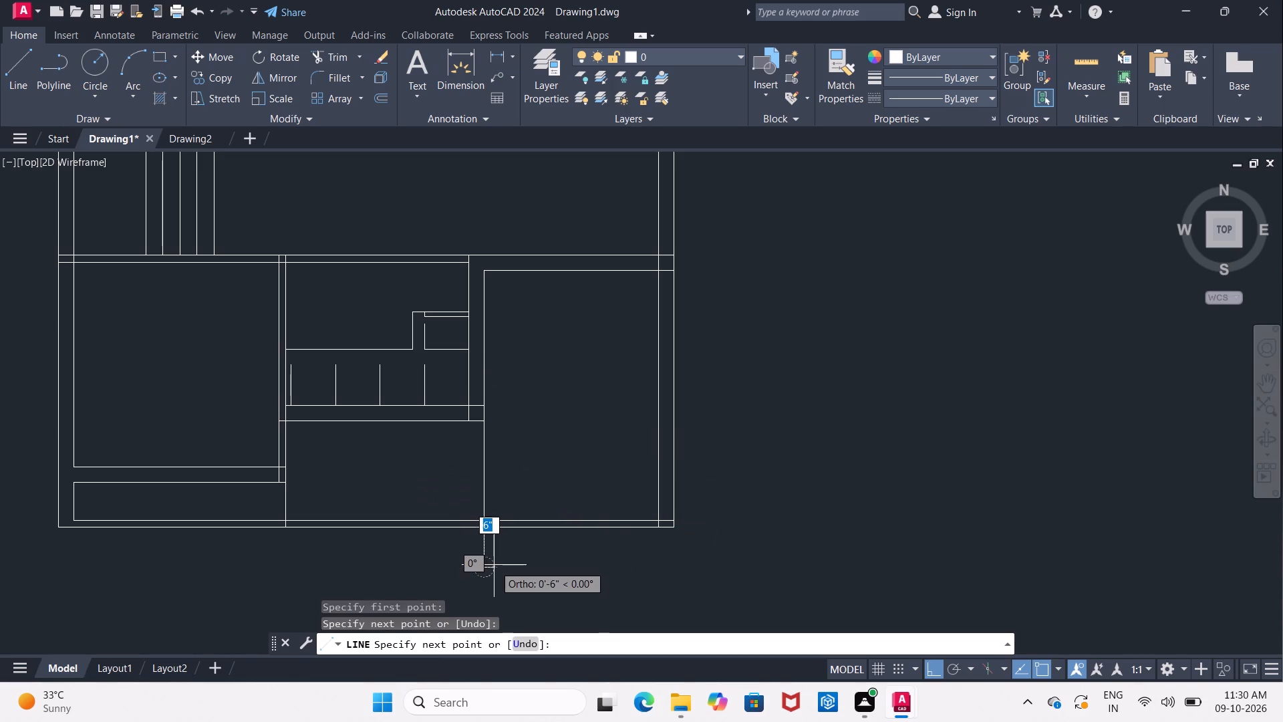
key(Escape)
Trim the new vertical line below and across the bottom wall so it ends at the inner face.
middle_drag(545, 437, 458, 293)
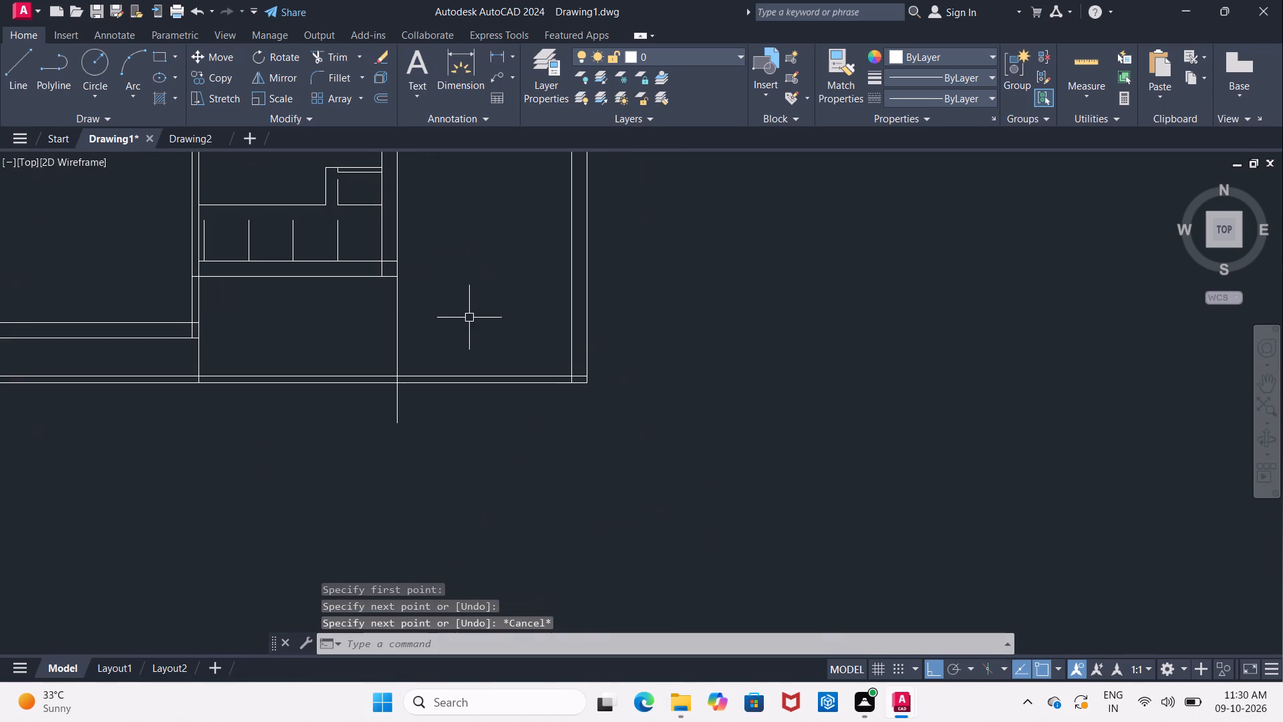
text(tr)
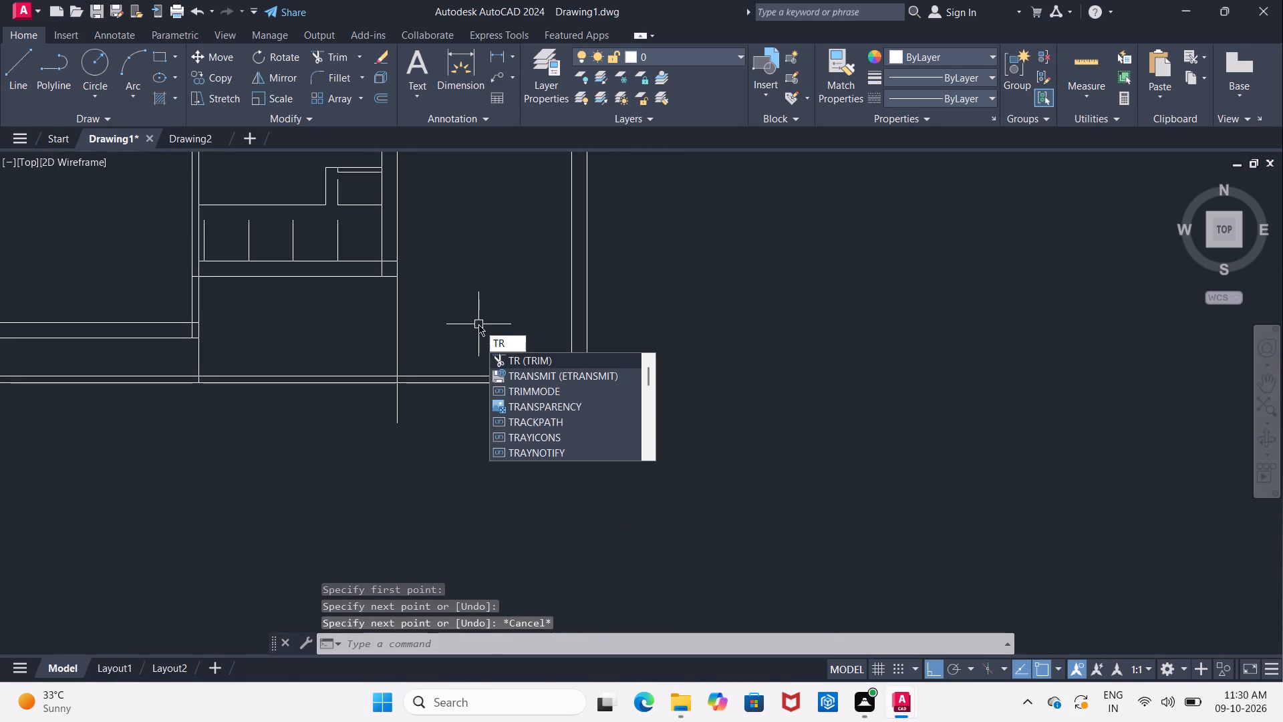
key(Return)
key(Return)
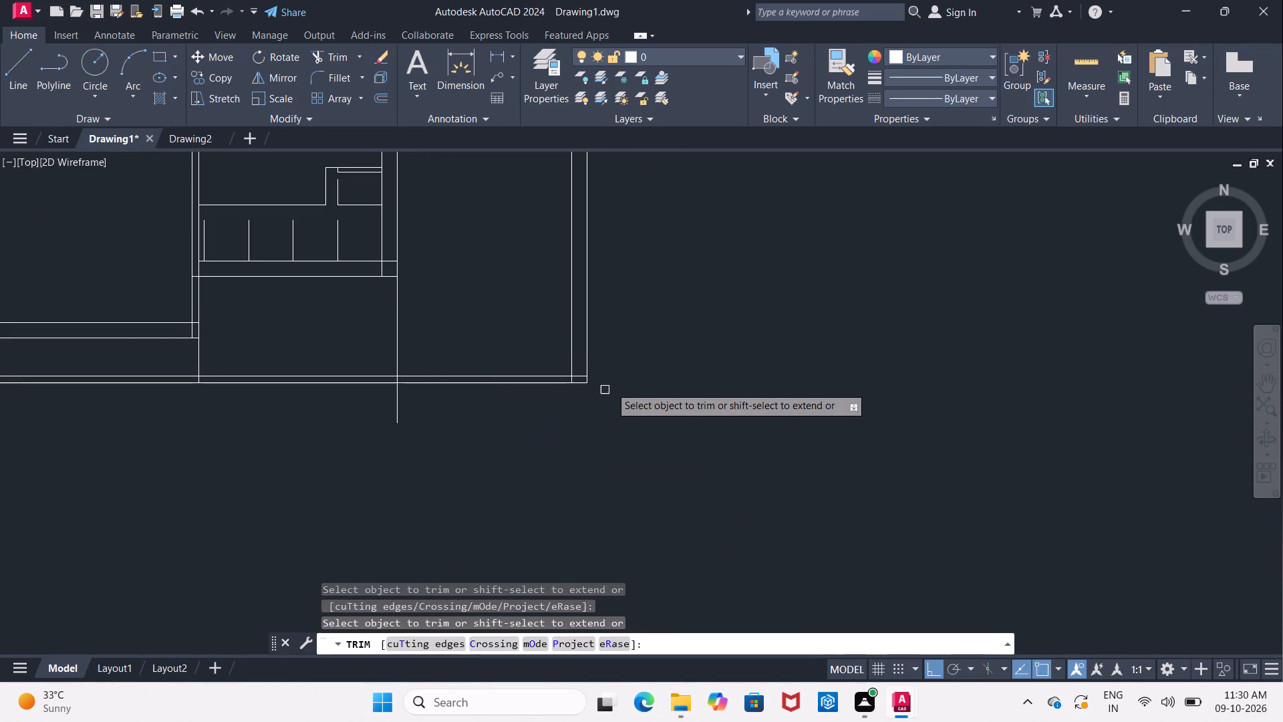
scroll(393, 415, up, 2)
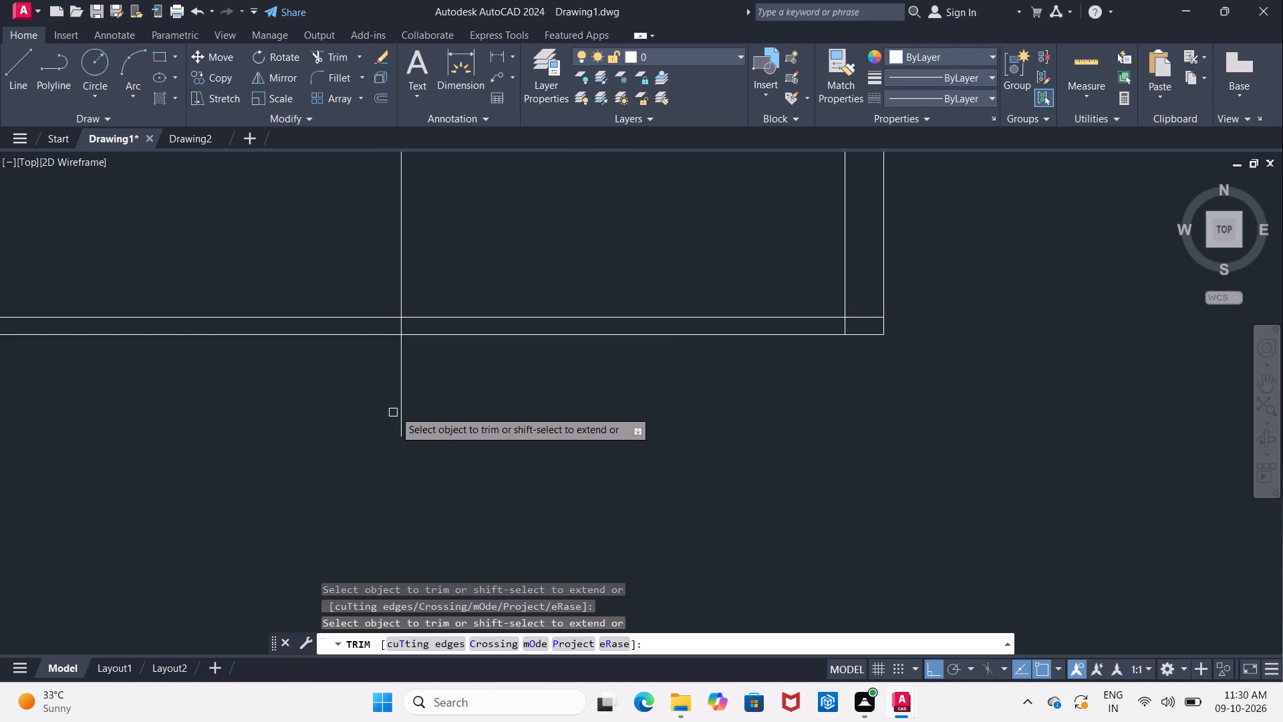
click(399, 372)
scroll(394, 350, up, 3)
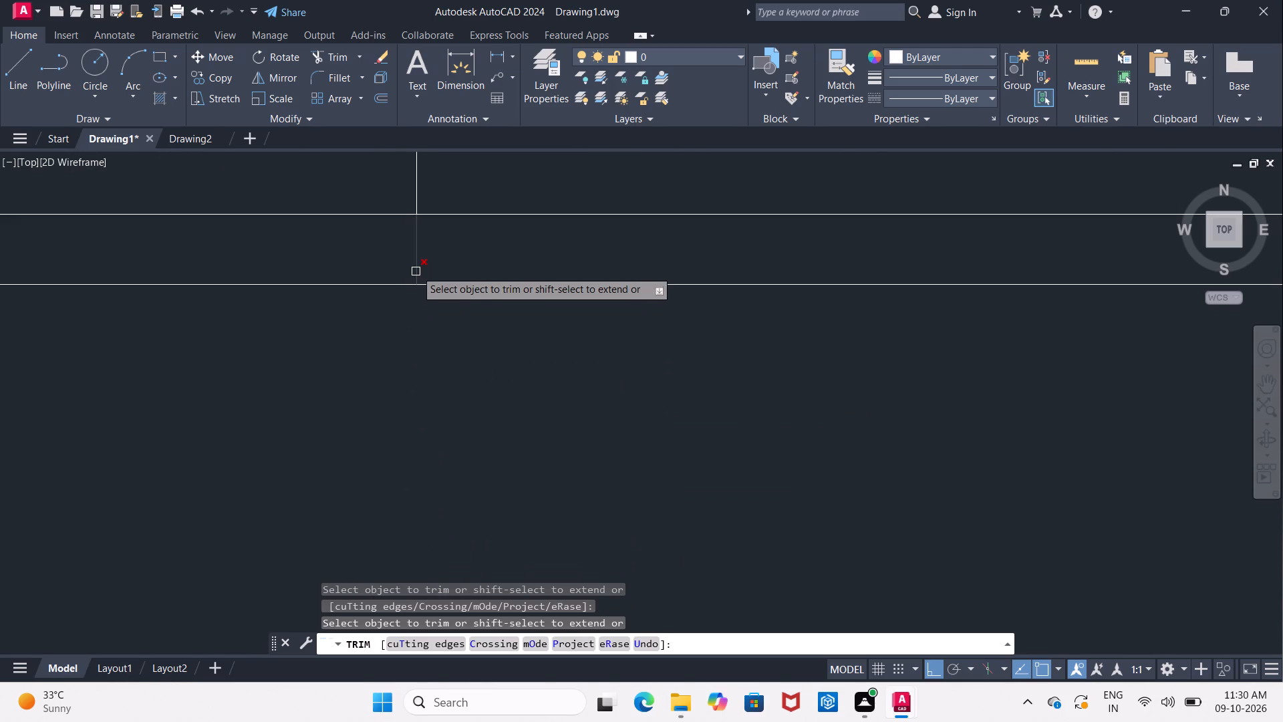
click(416, 265)
scroll(415, 322, down, 6)
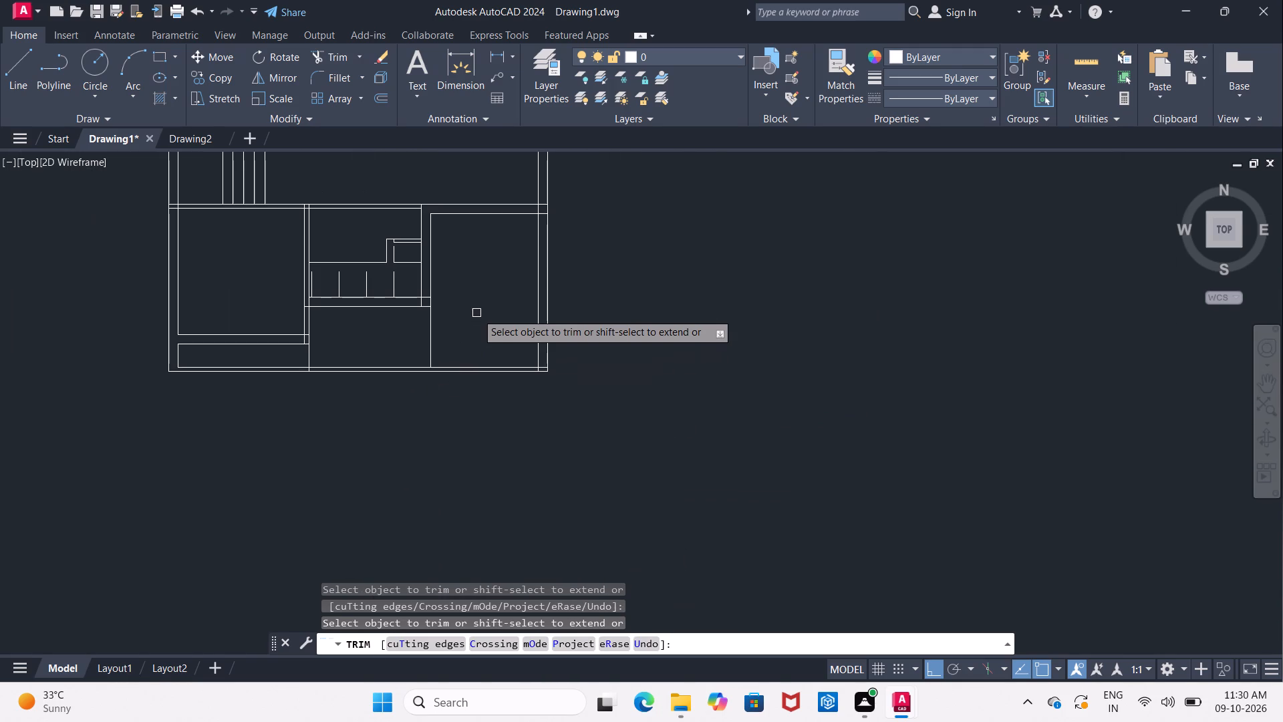
key(Escape)
Offset the new vertical line 10" to the west, and offset that copy another 10" west.
key(o)
key(Return)
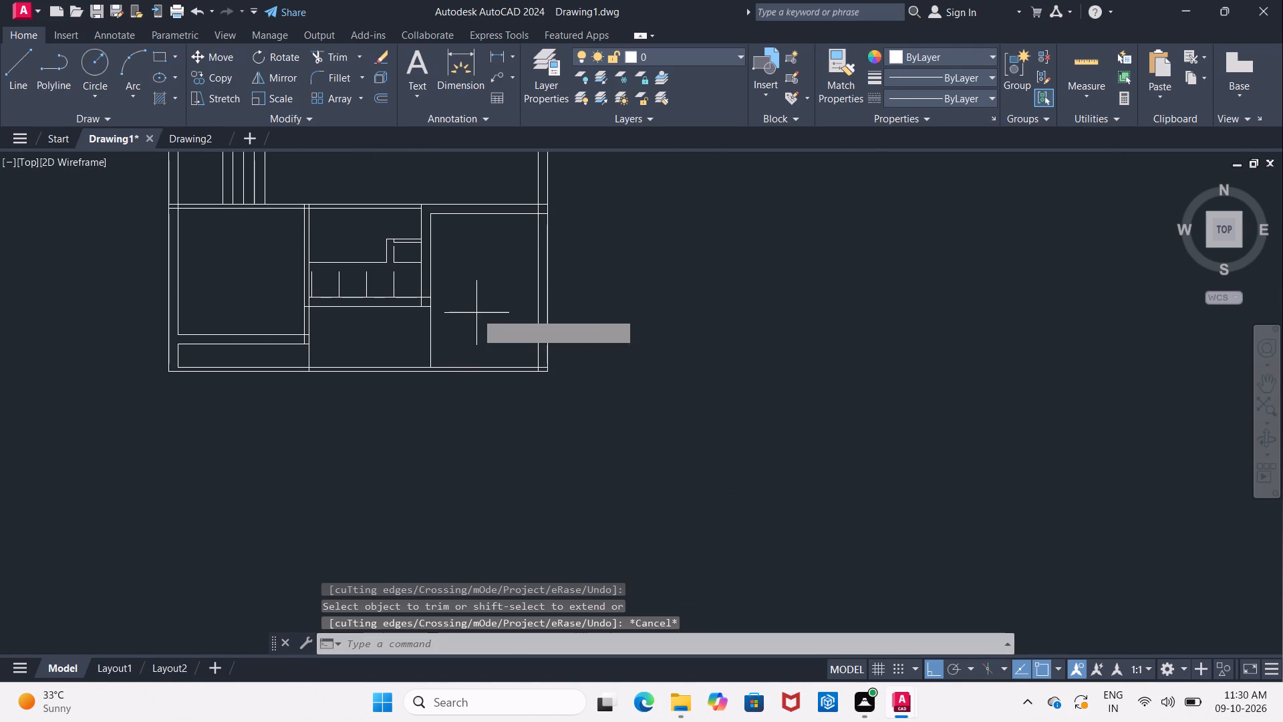
text(10")
key(Return)
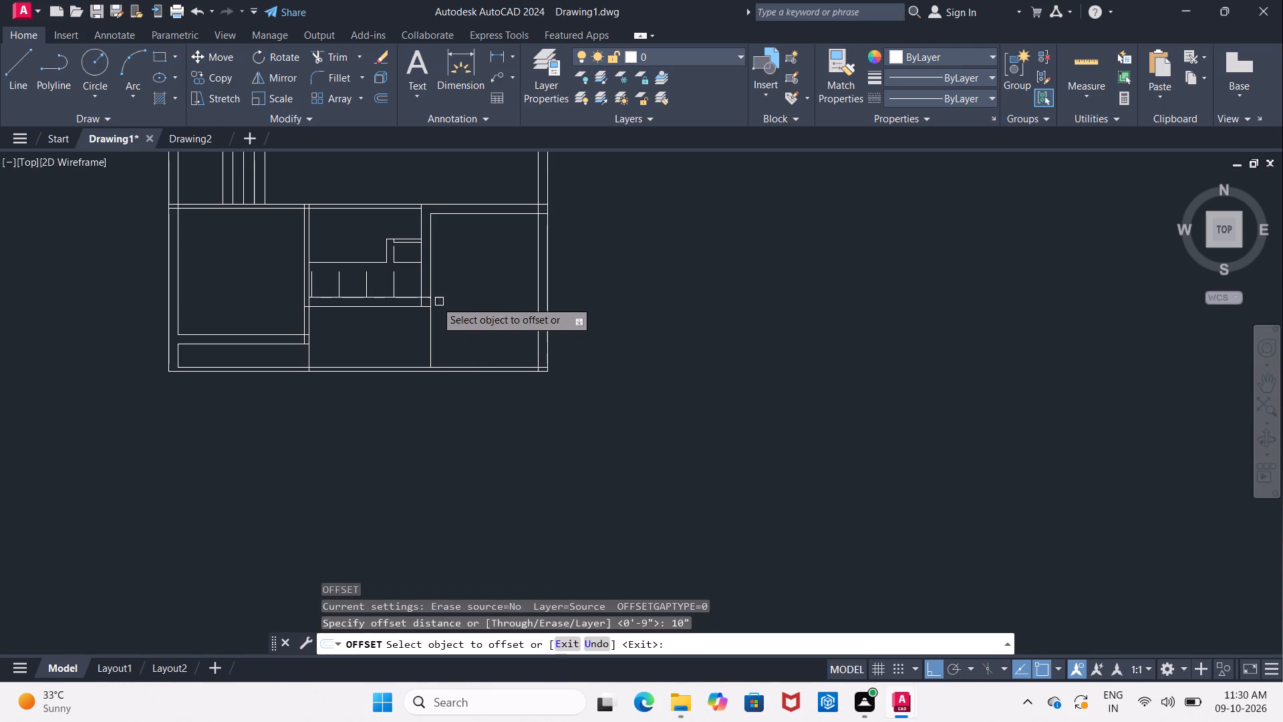
click(430, 346)
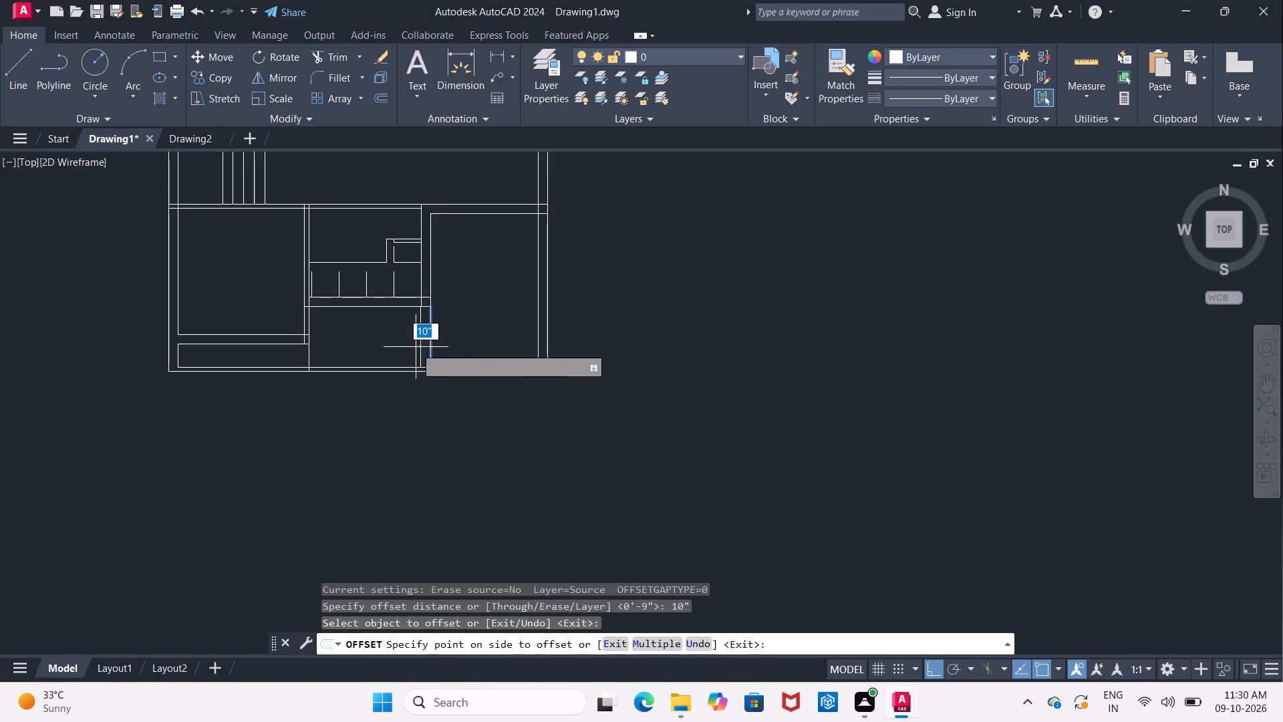
click(408, 347)
click(418, 342)
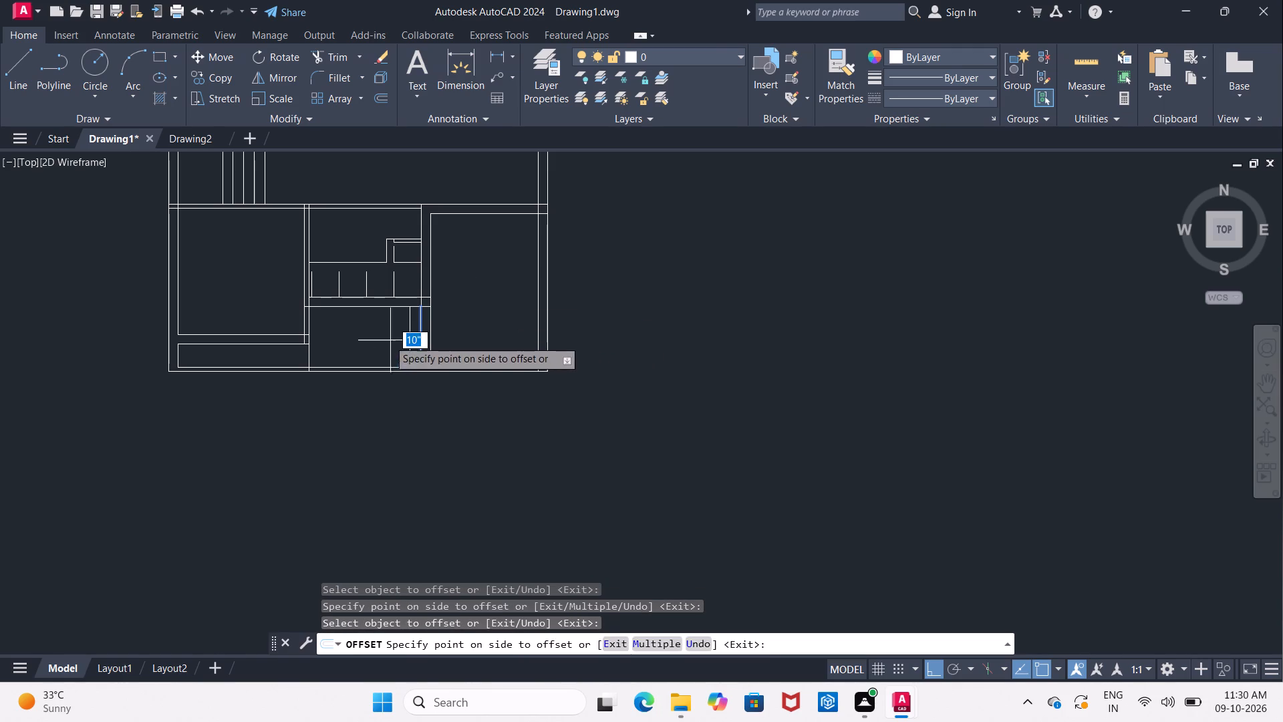
click(380, 339)
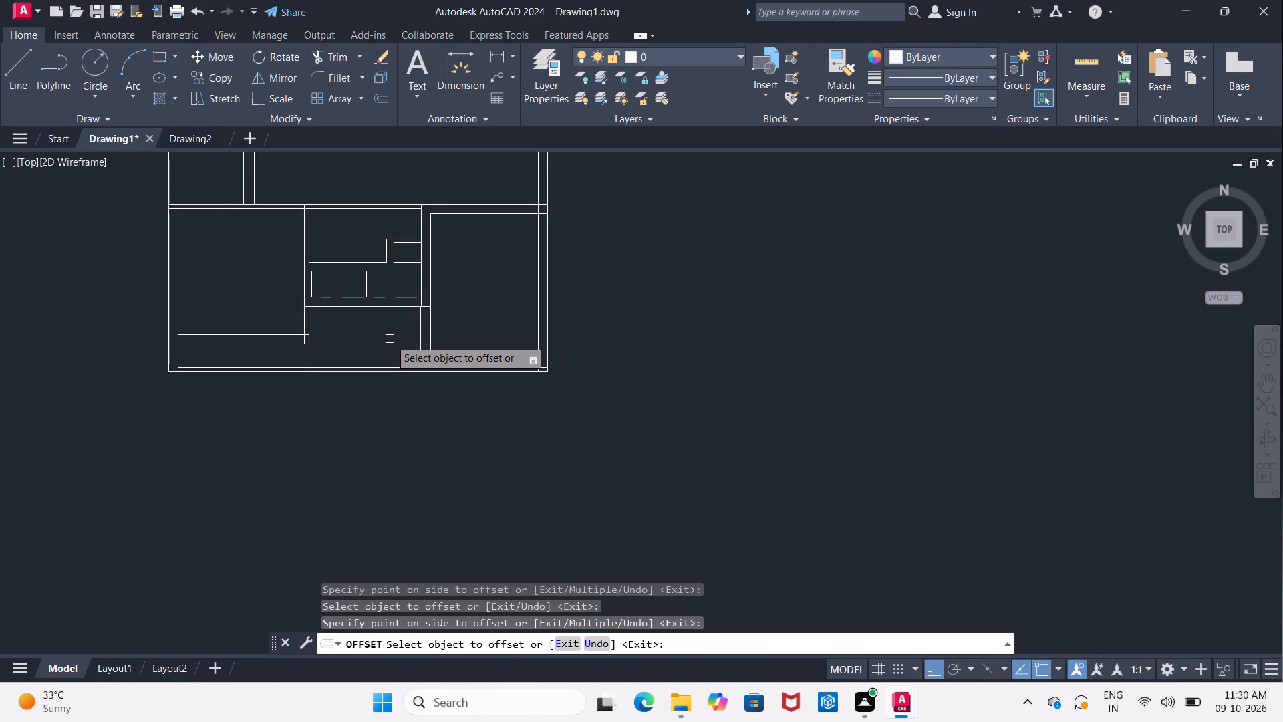
key(Escape)
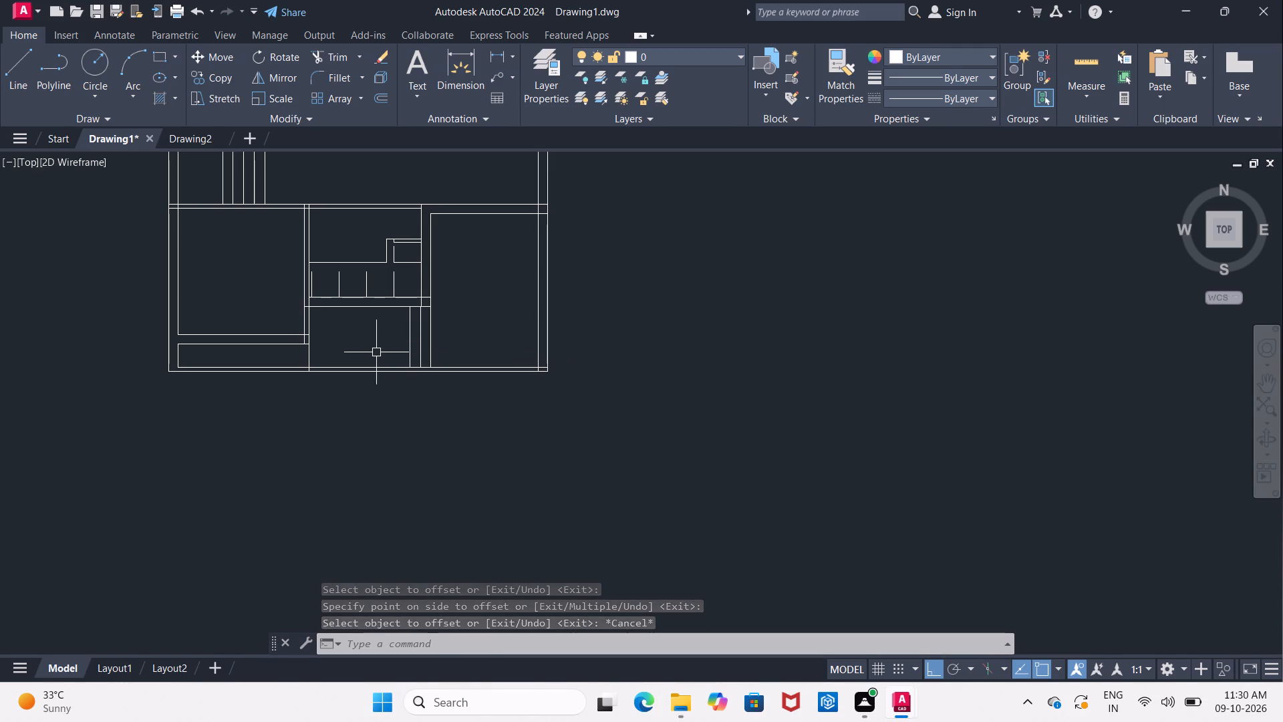
Measure the divided room's inside width along its lower wall with a linear dimension, without placing it.
scroll(389, 342, up, 1)
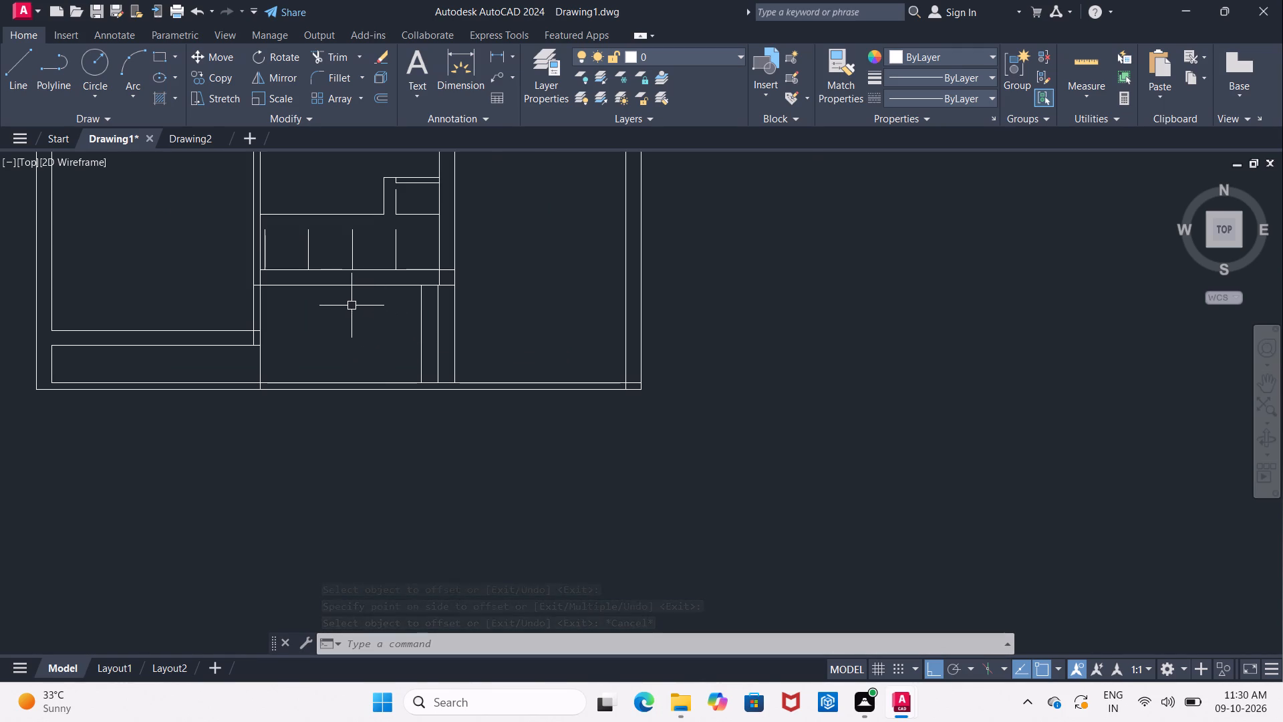
scroll(351, 305, up, 1)
middle_drag(351, 305, 351, 354)
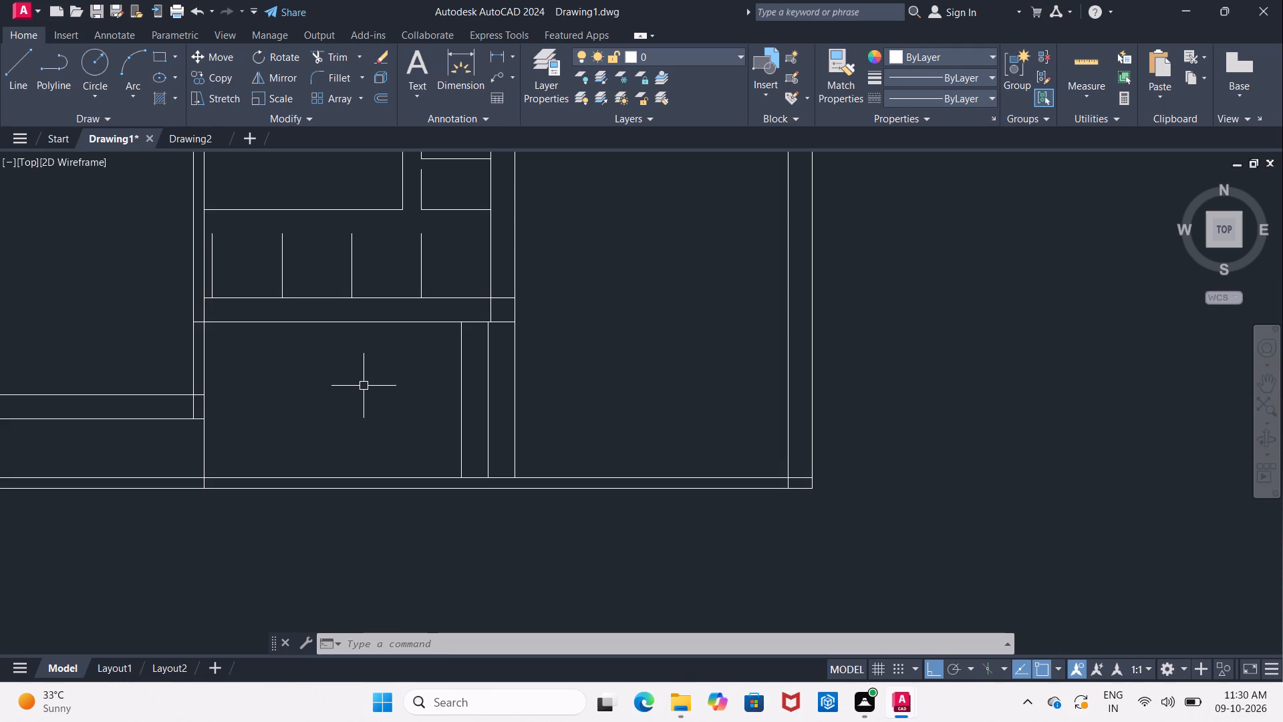
key(Escape)
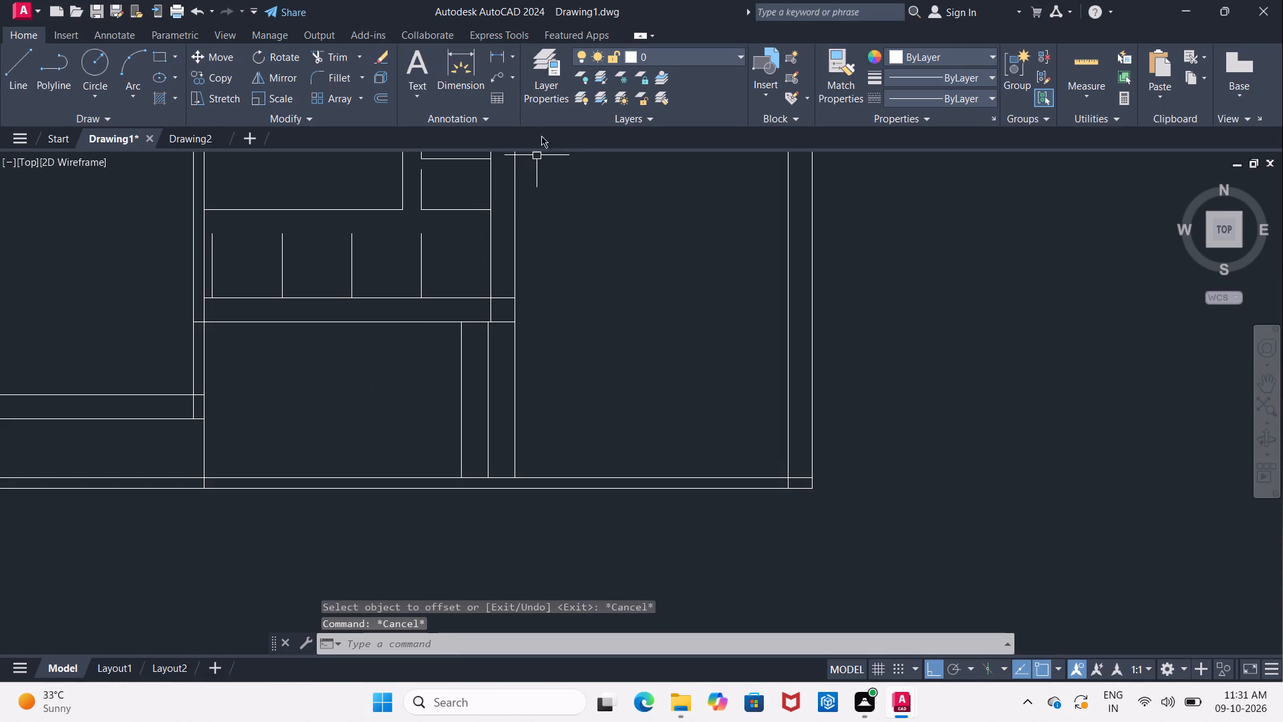
click(493, 63)
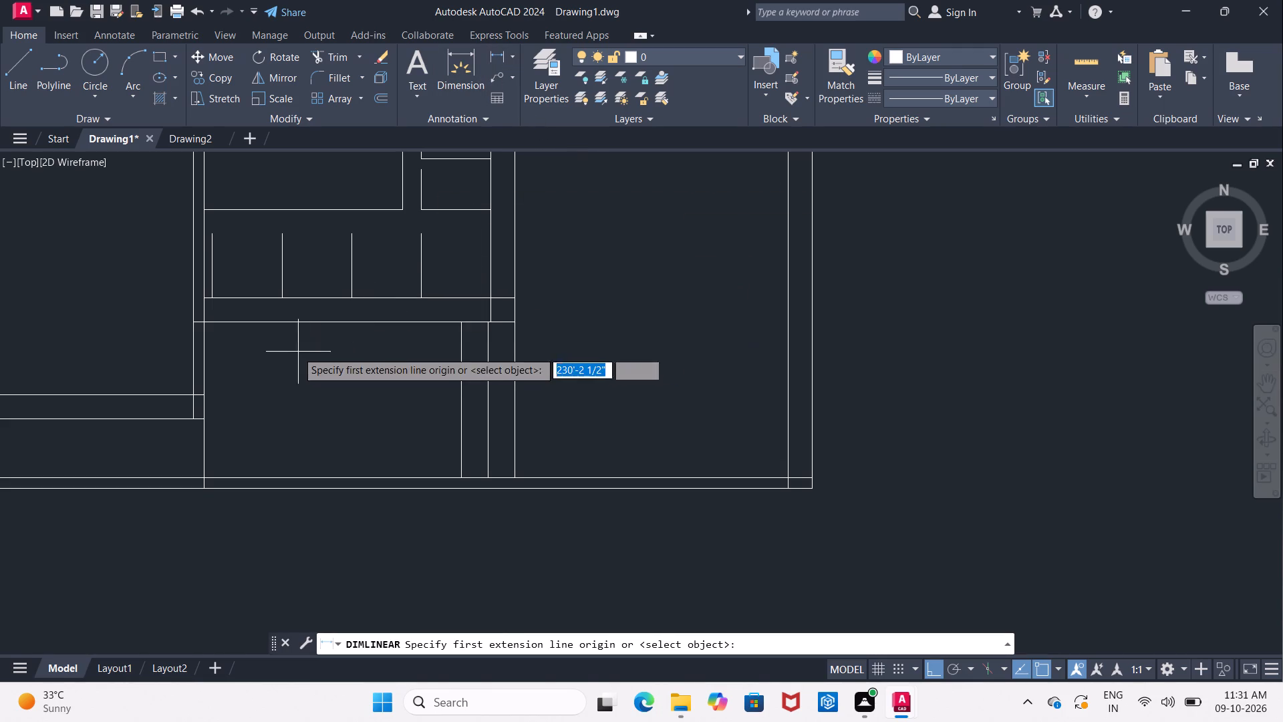
click(203, 299)
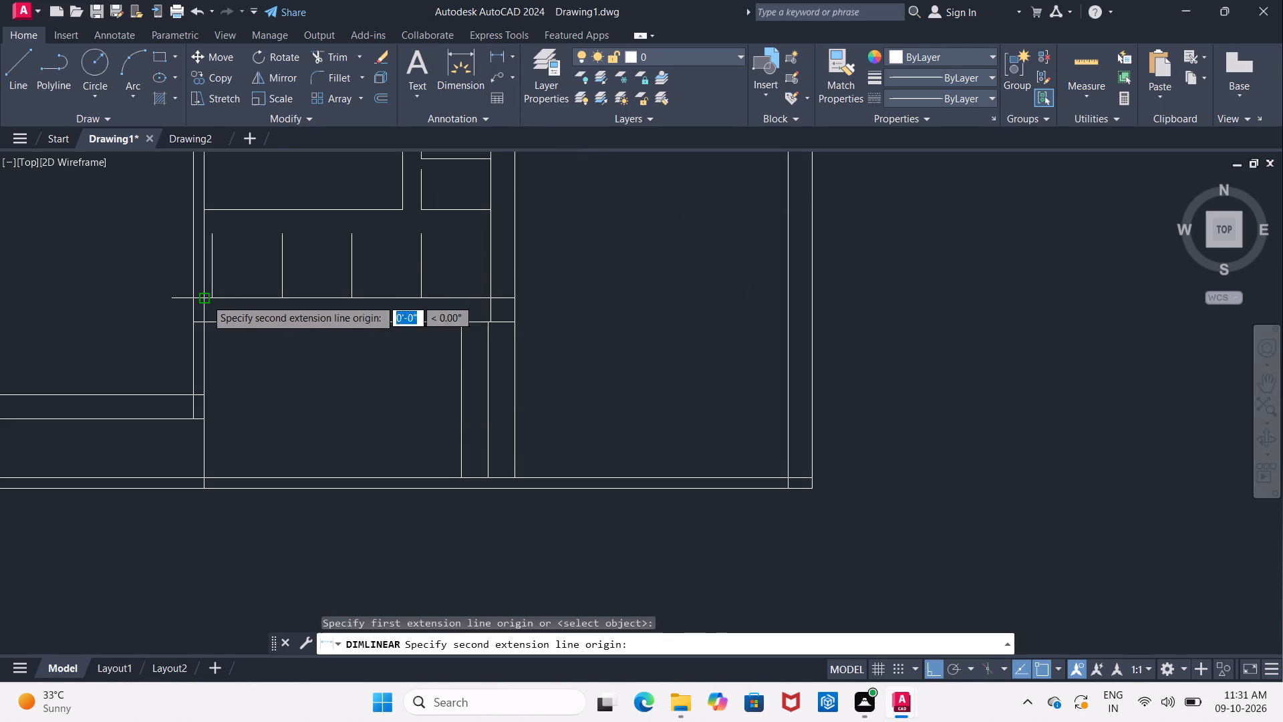
scroll(484, 293, down, 2)
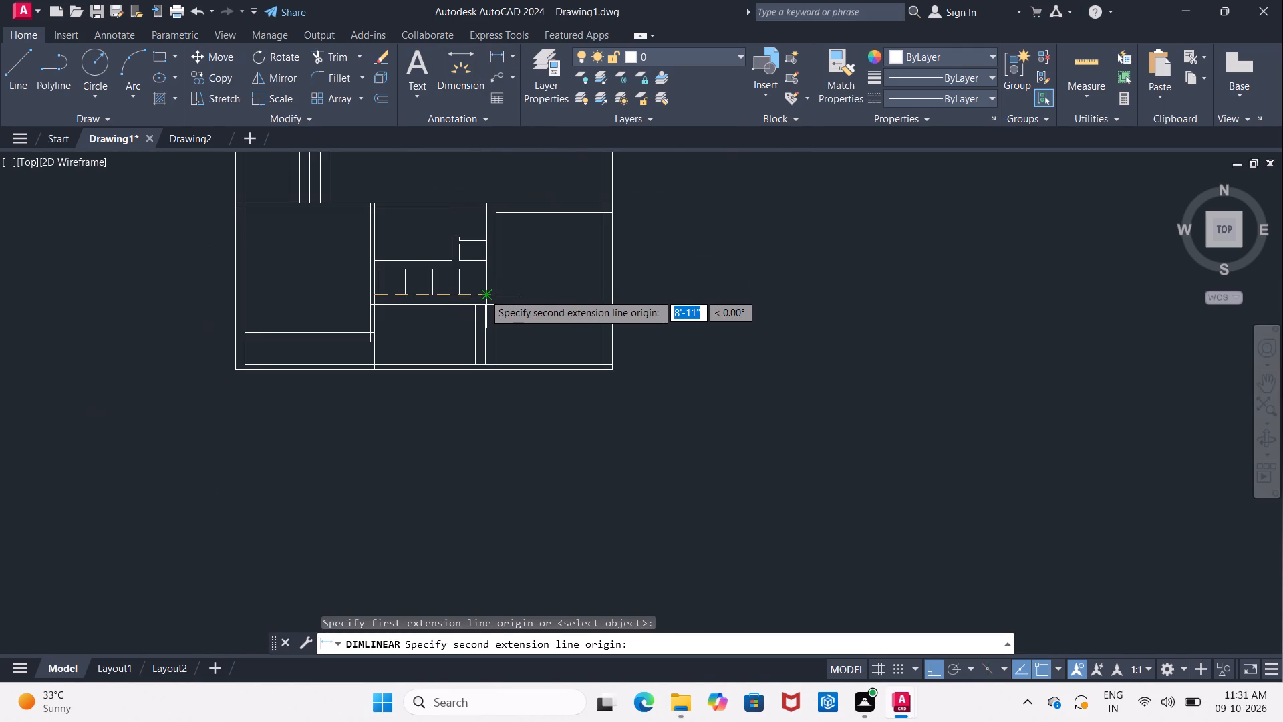
scroll(484, 293, up, 1)
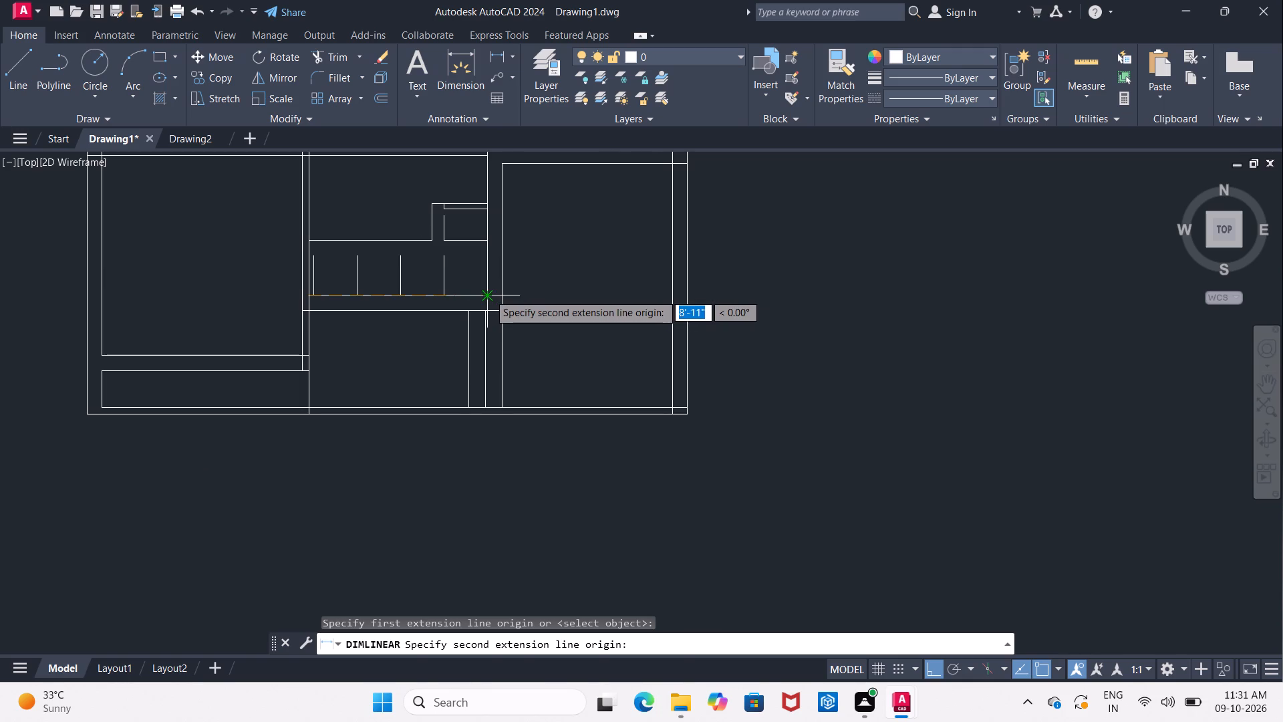
click(488, 293)
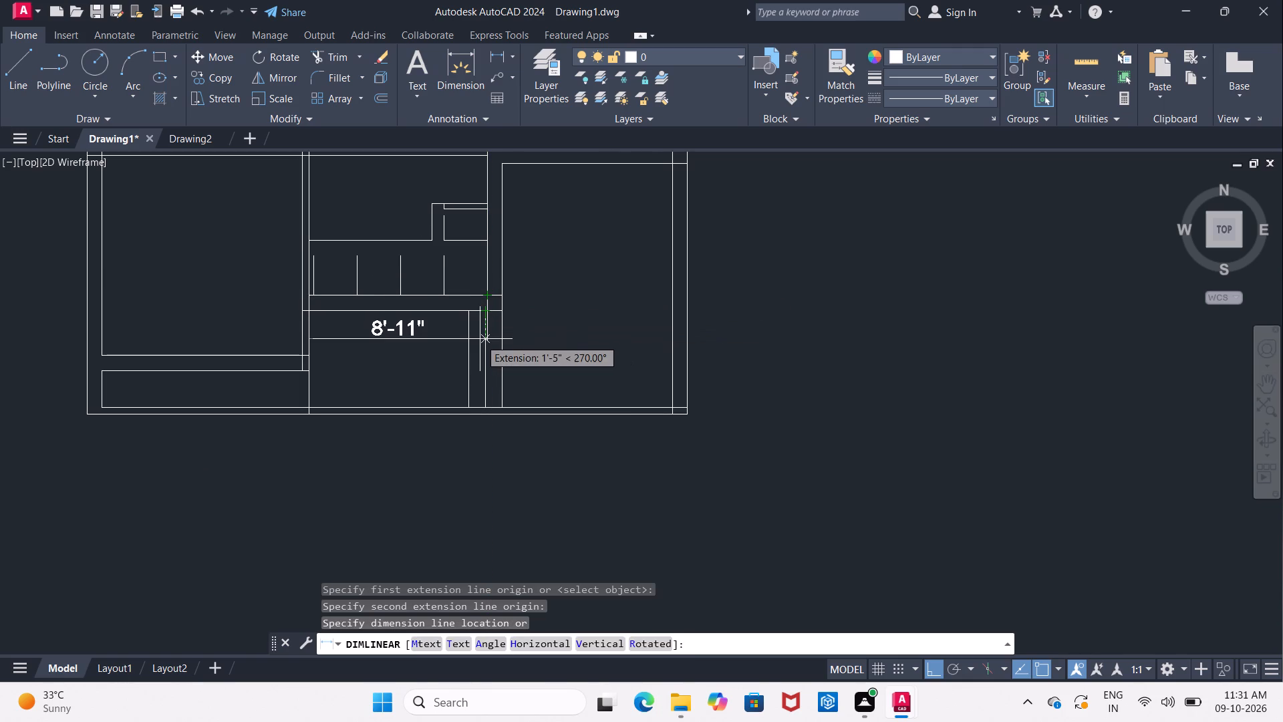
key(Escape)
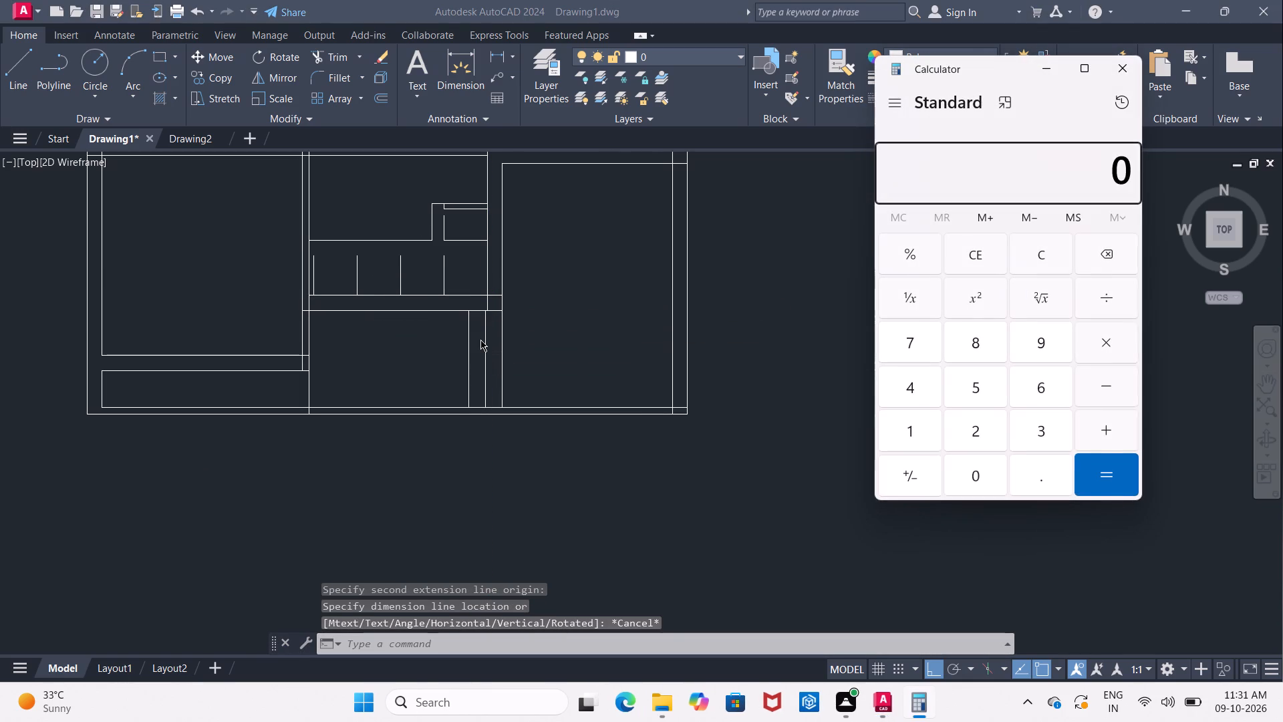
Divide 8.11 by 2 in Calculator, clear the result and close Calculator.
key(8)
text(.11)
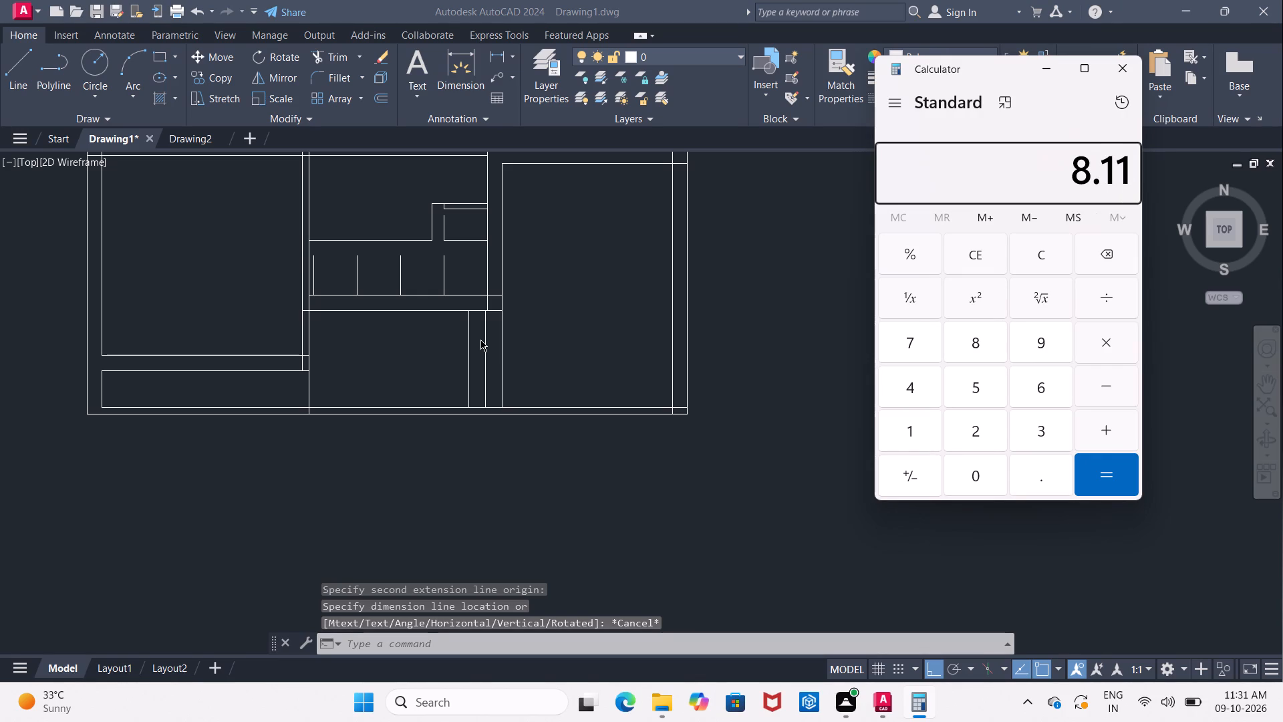
text(/2)
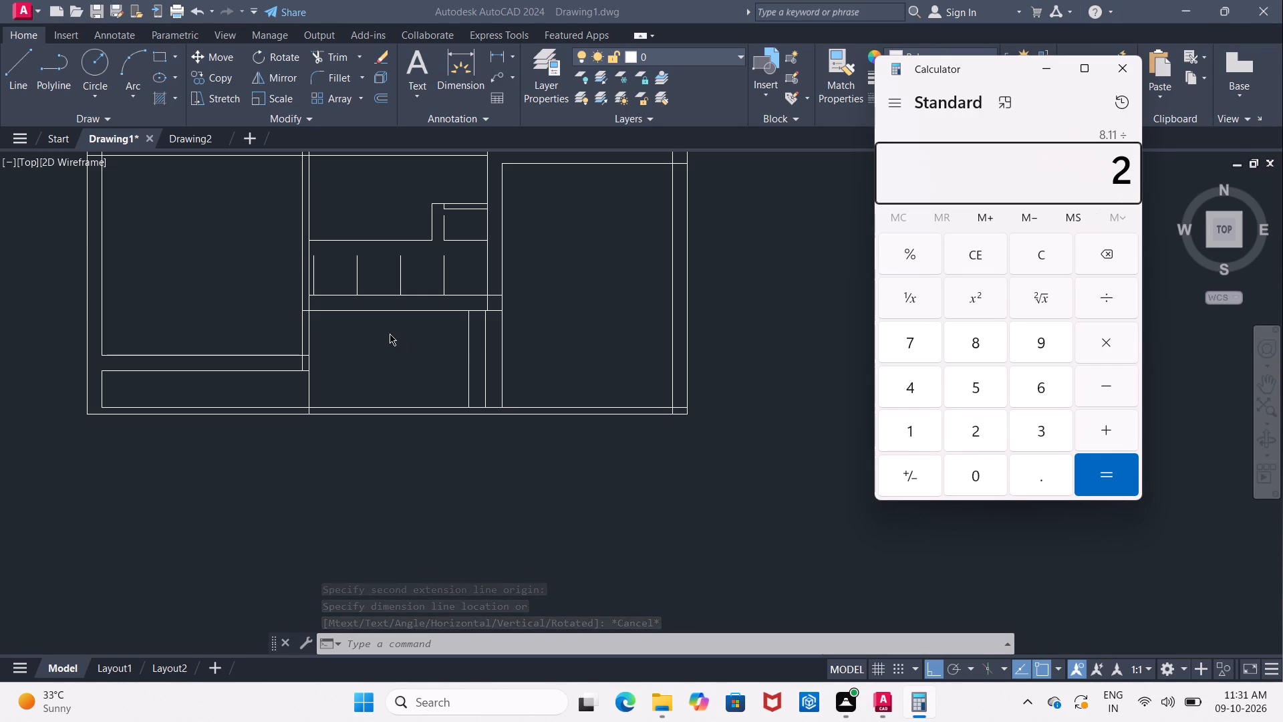
key(Return)
key(Escape)
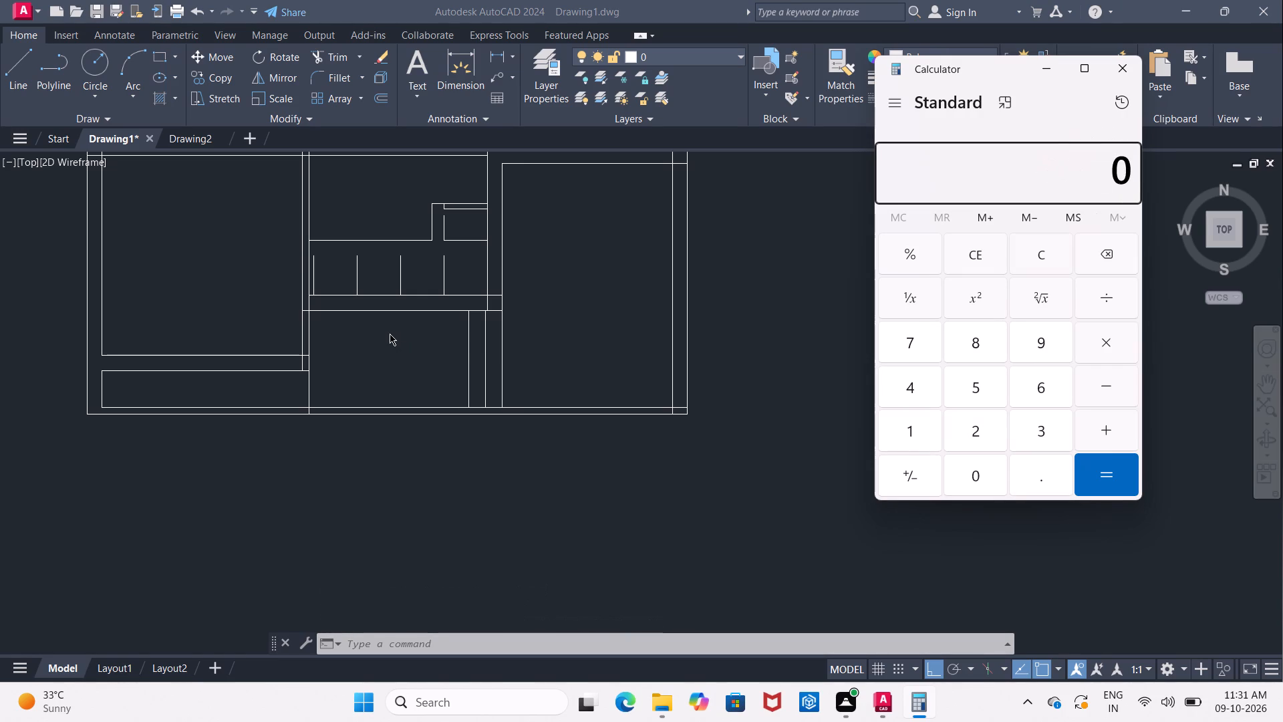
click(1126, 70)
Offset the inner line of the divided room's east wall 4'-5" to the west.
key(o)
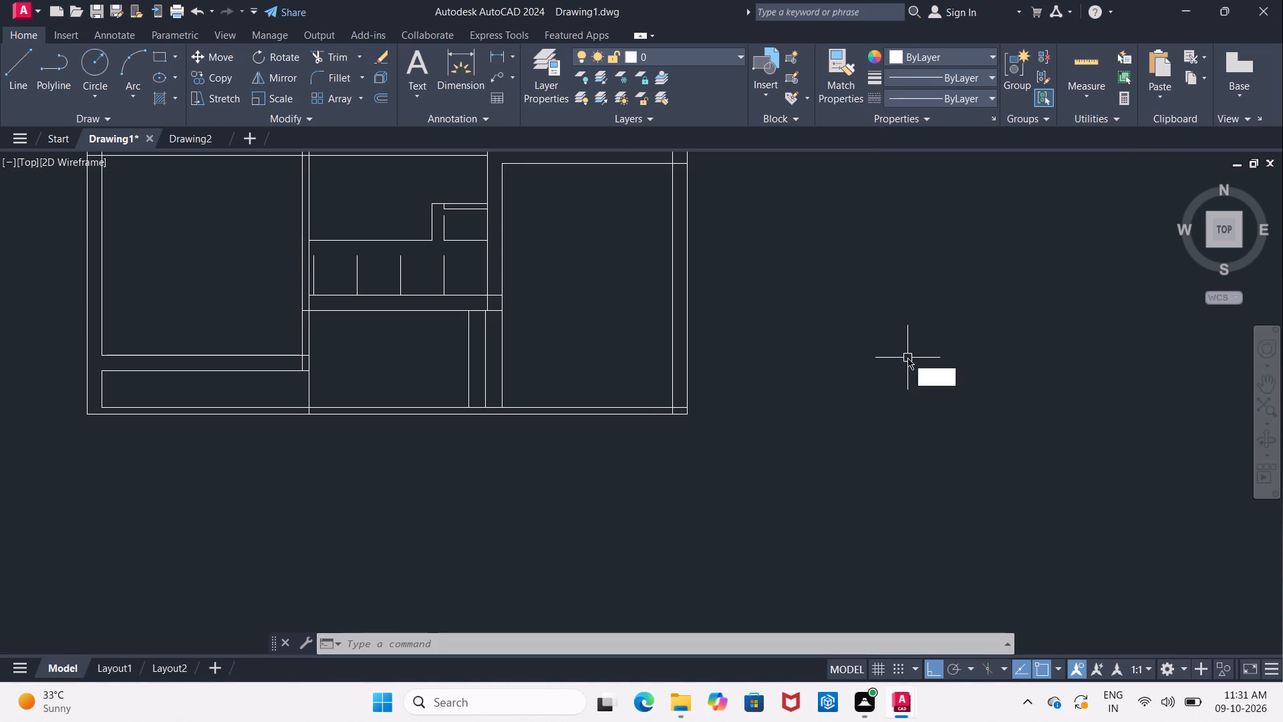
key(Return)
text(4'05)
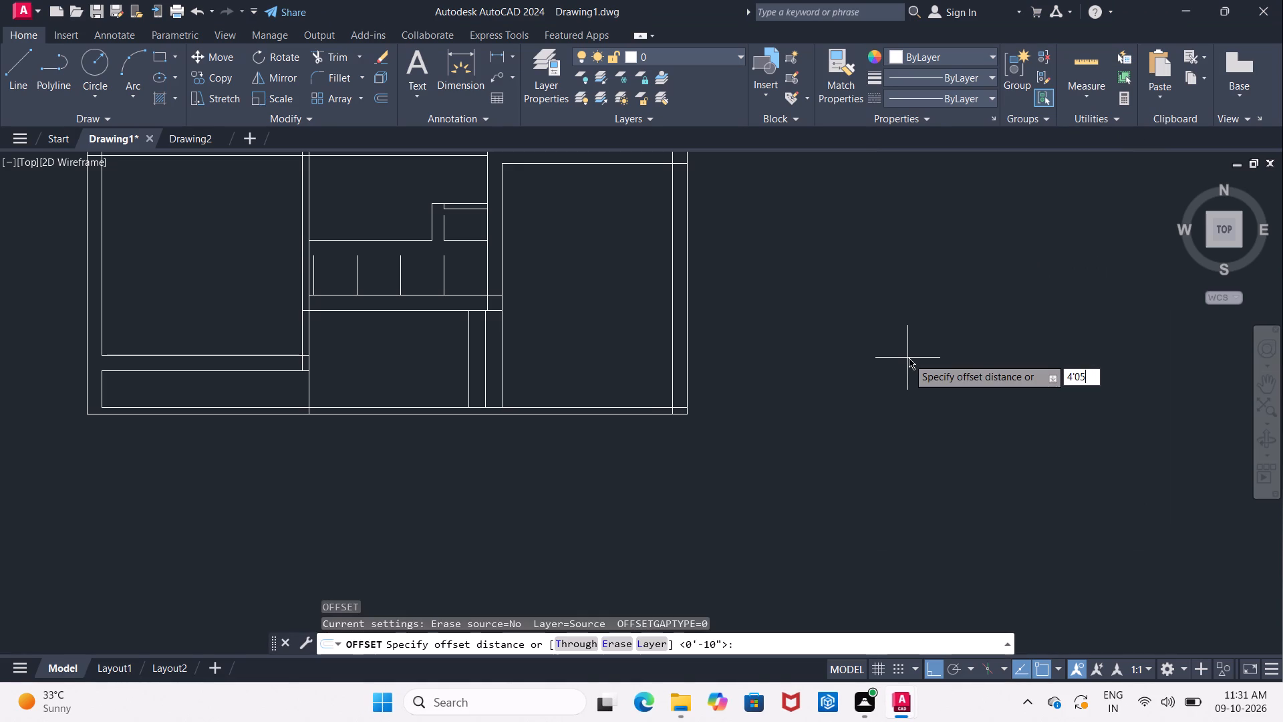
key(shift+quotedbl)
key(Return)
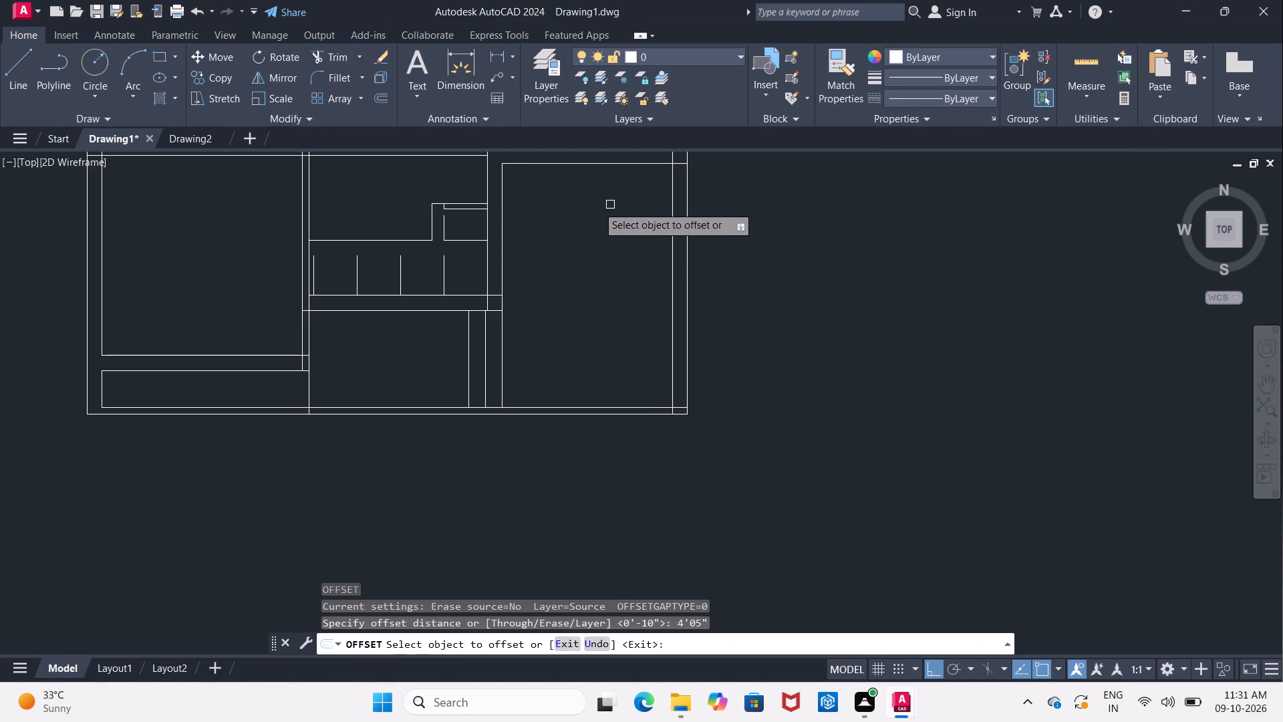
scroll(510, 298, up, 2)
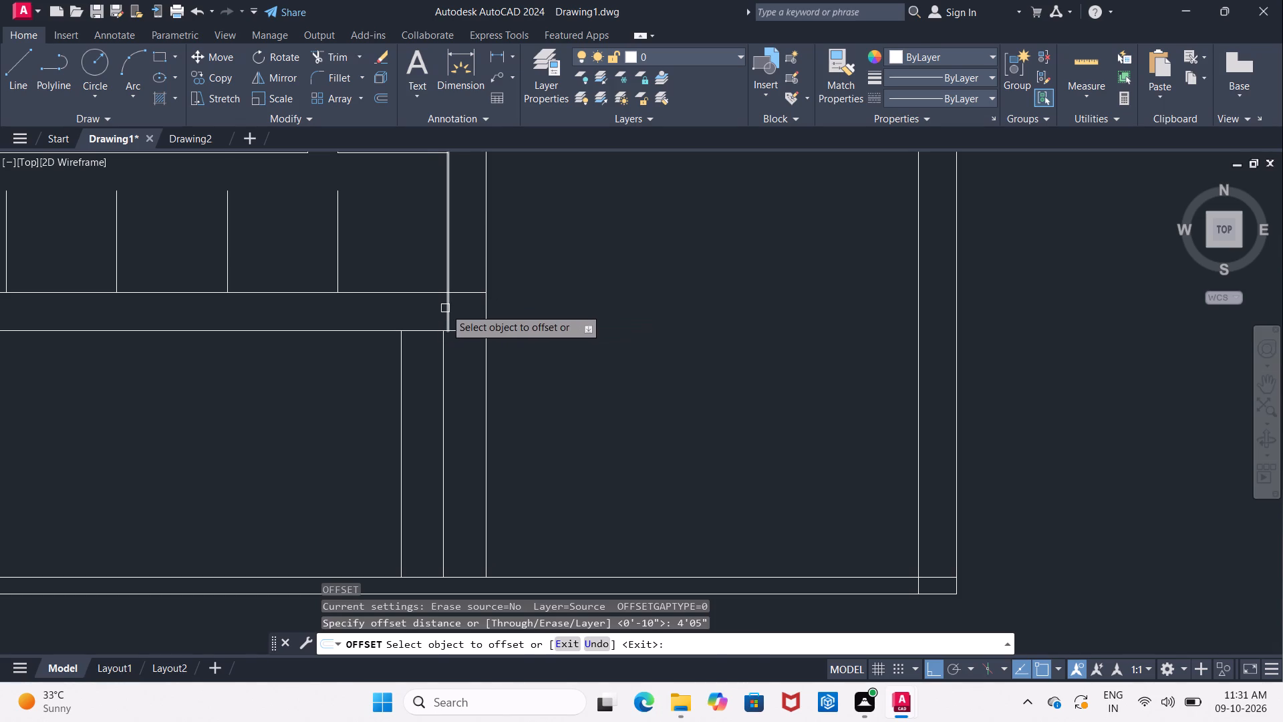
click(445, 308)
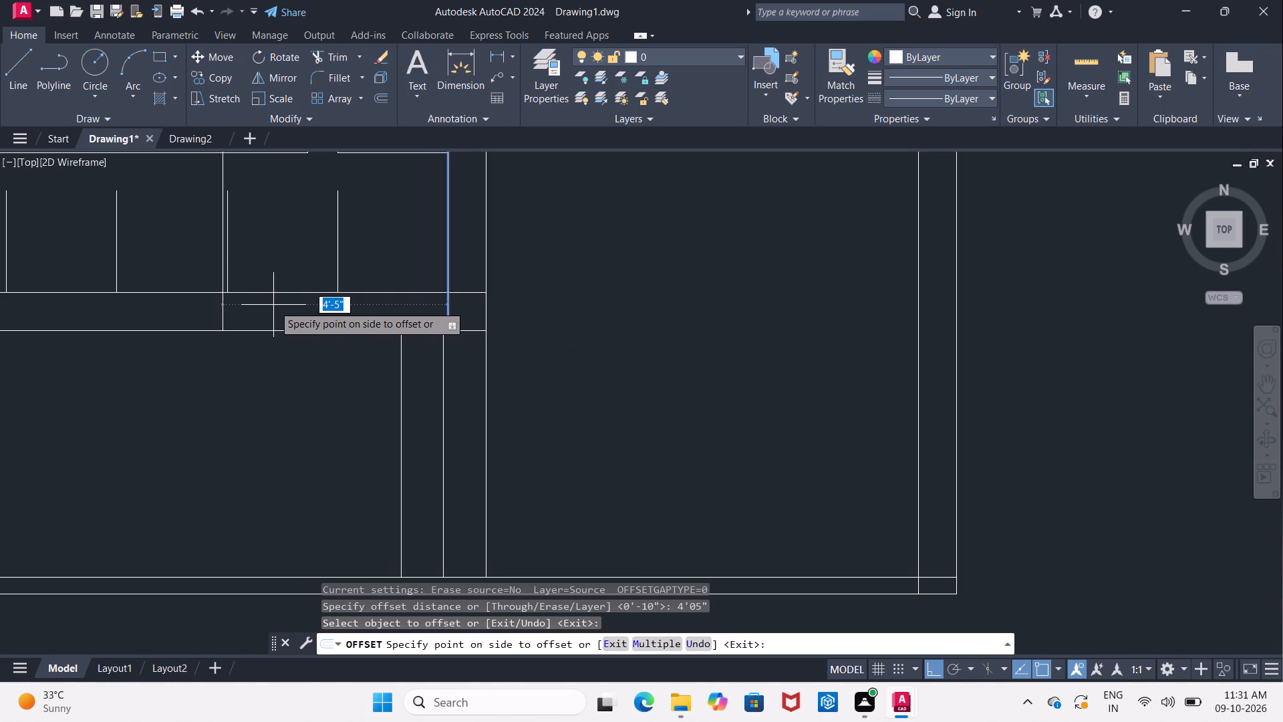
click(273, 305)
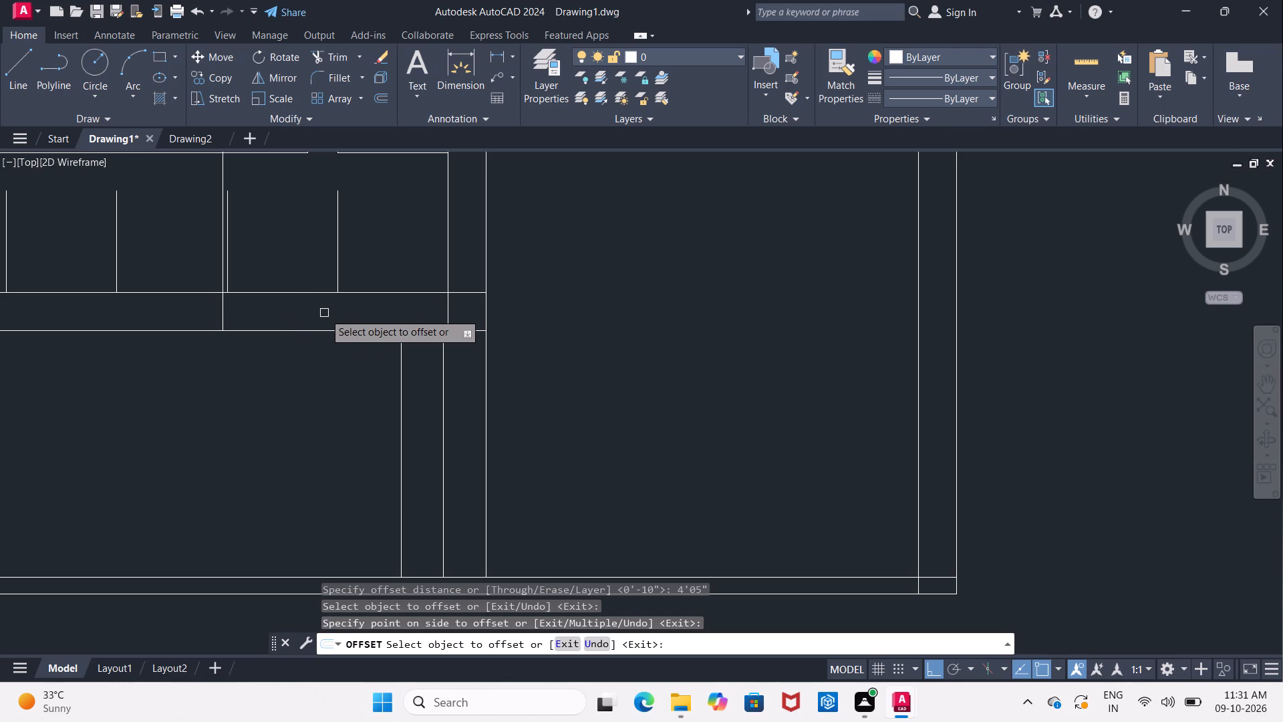
key(Escape)
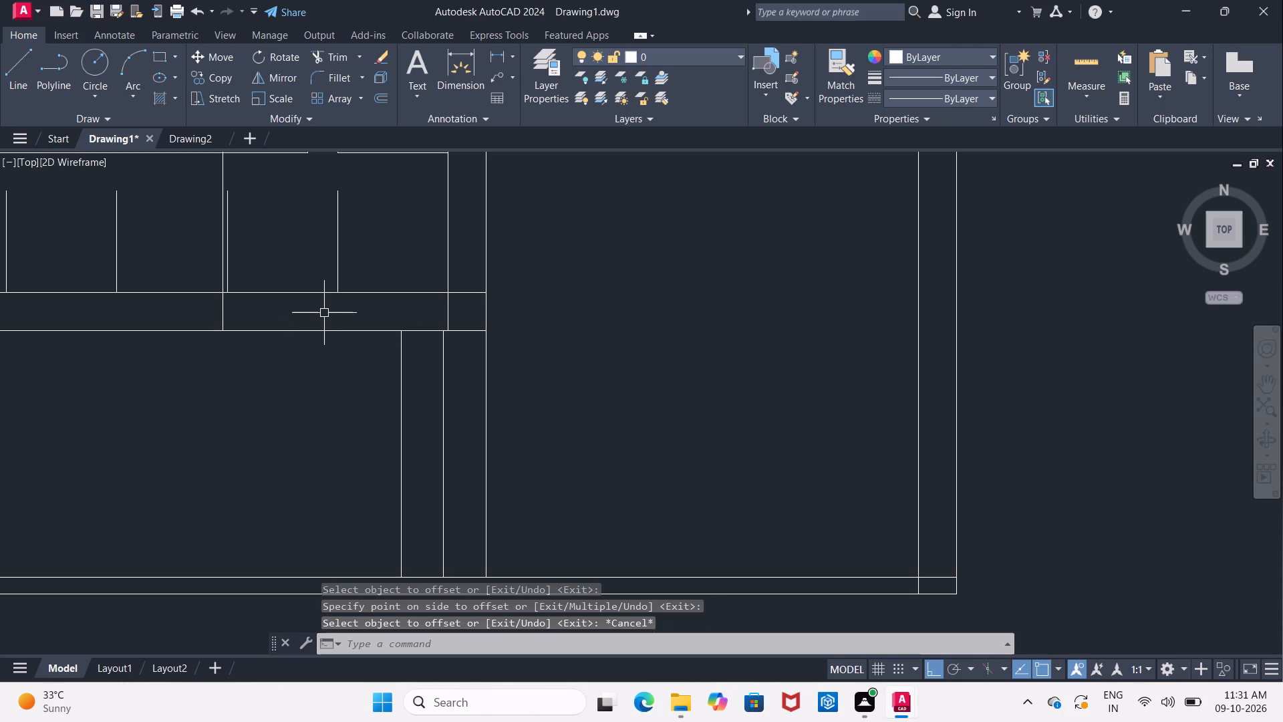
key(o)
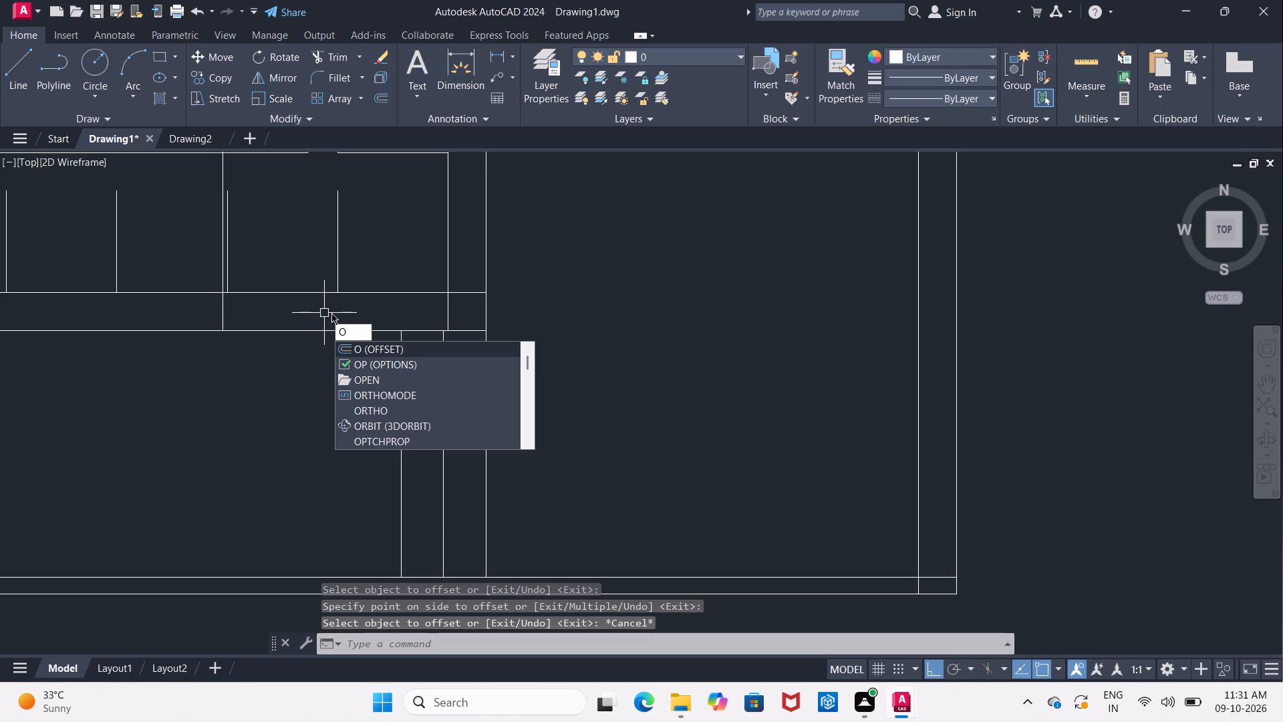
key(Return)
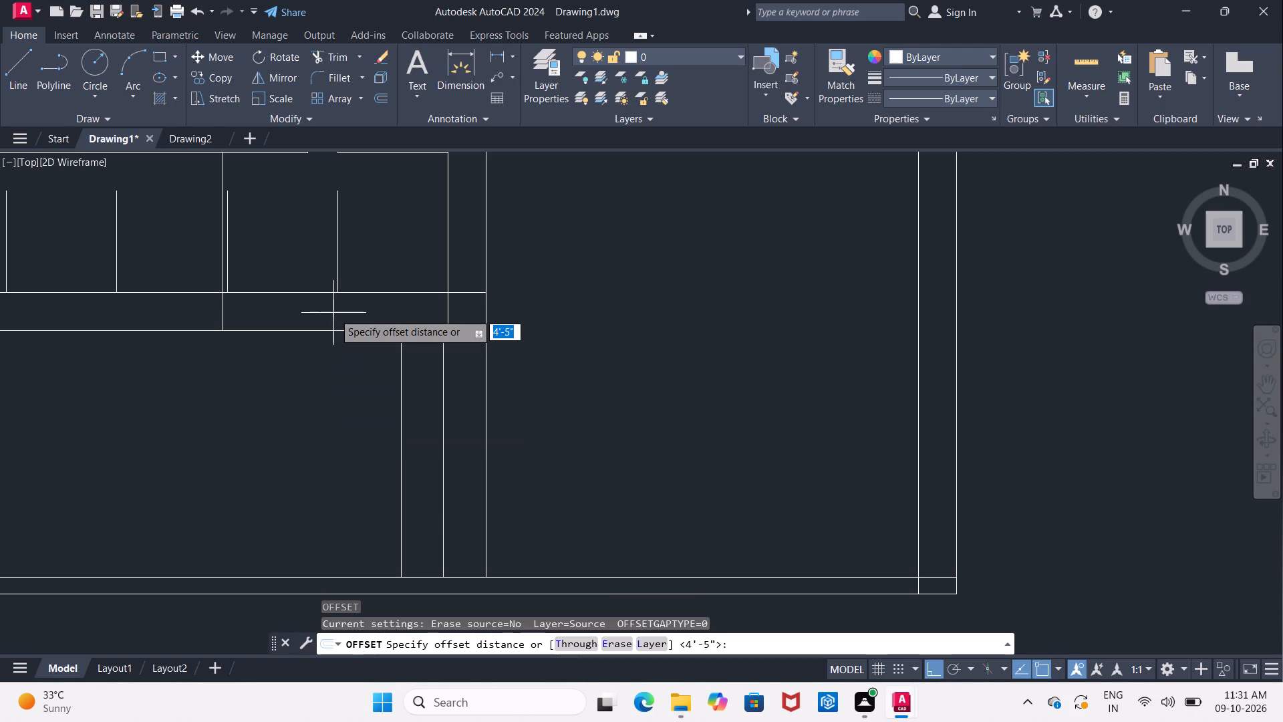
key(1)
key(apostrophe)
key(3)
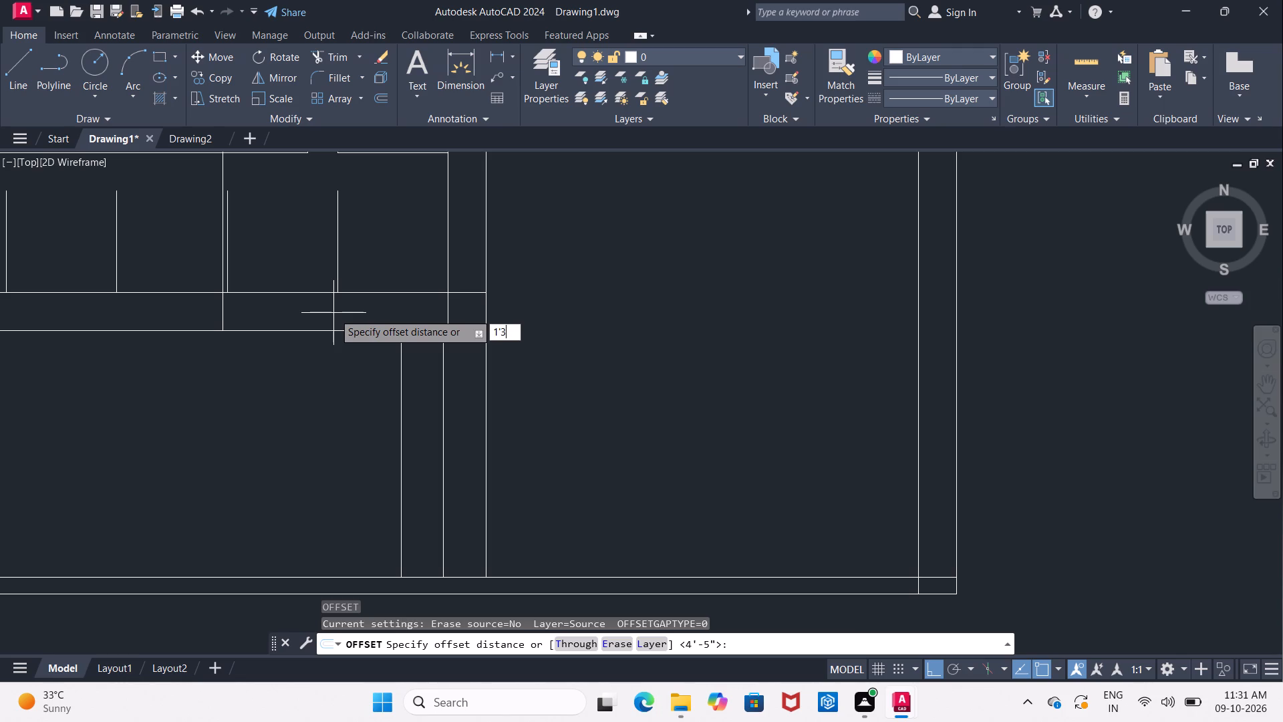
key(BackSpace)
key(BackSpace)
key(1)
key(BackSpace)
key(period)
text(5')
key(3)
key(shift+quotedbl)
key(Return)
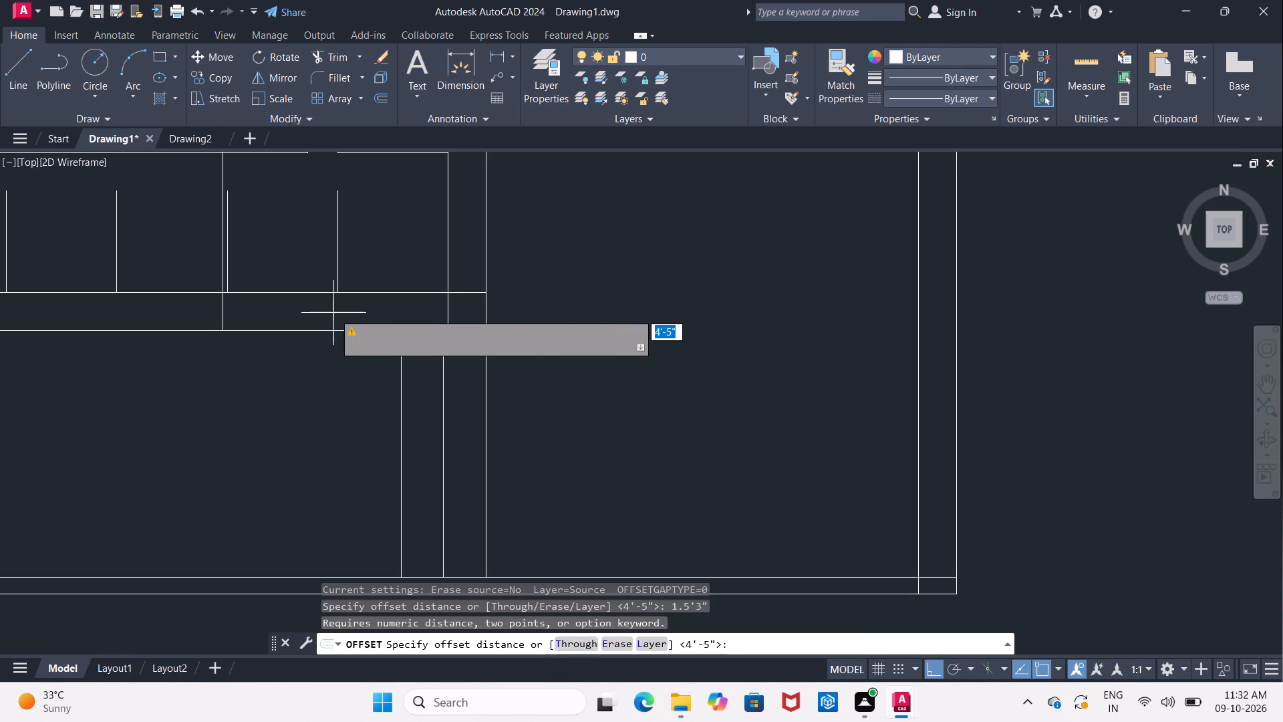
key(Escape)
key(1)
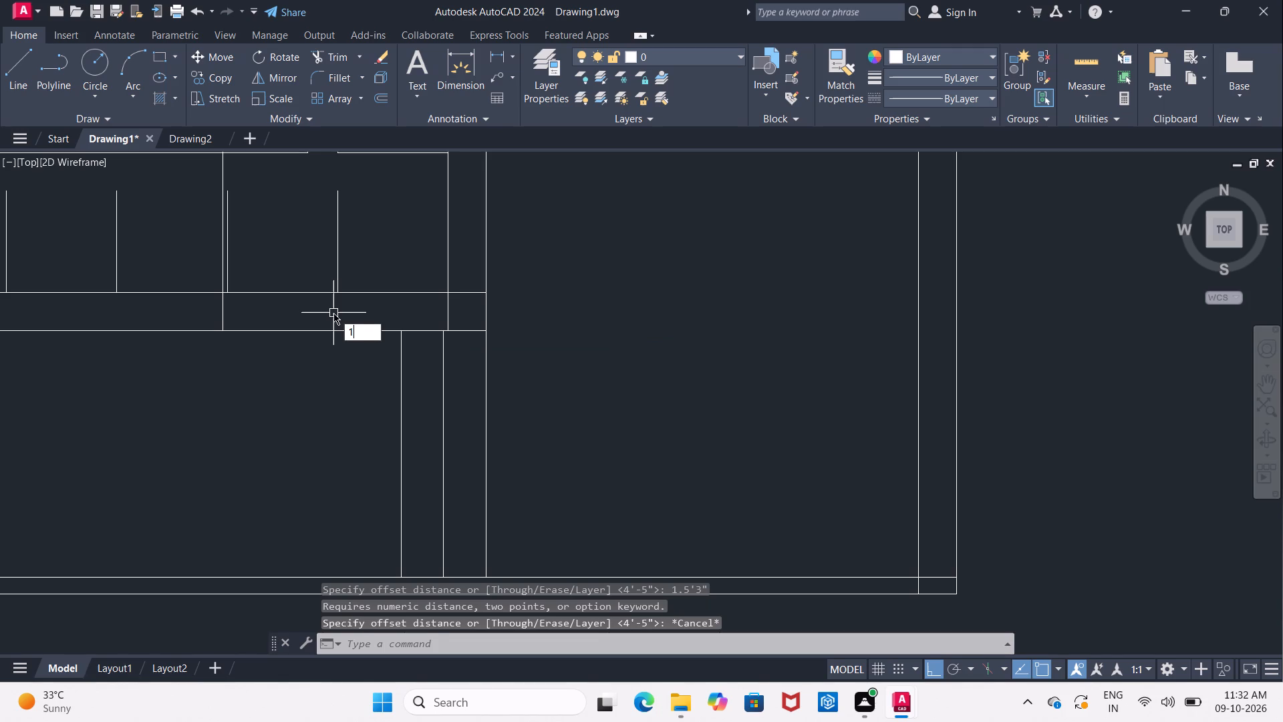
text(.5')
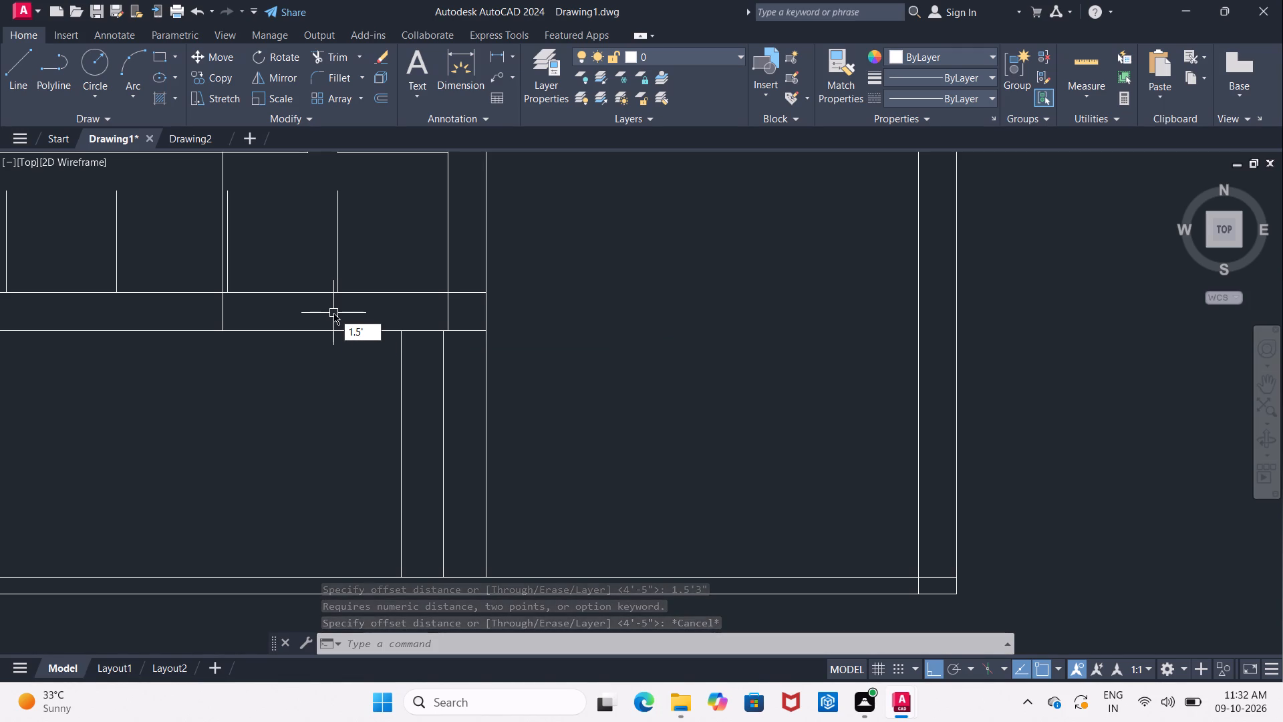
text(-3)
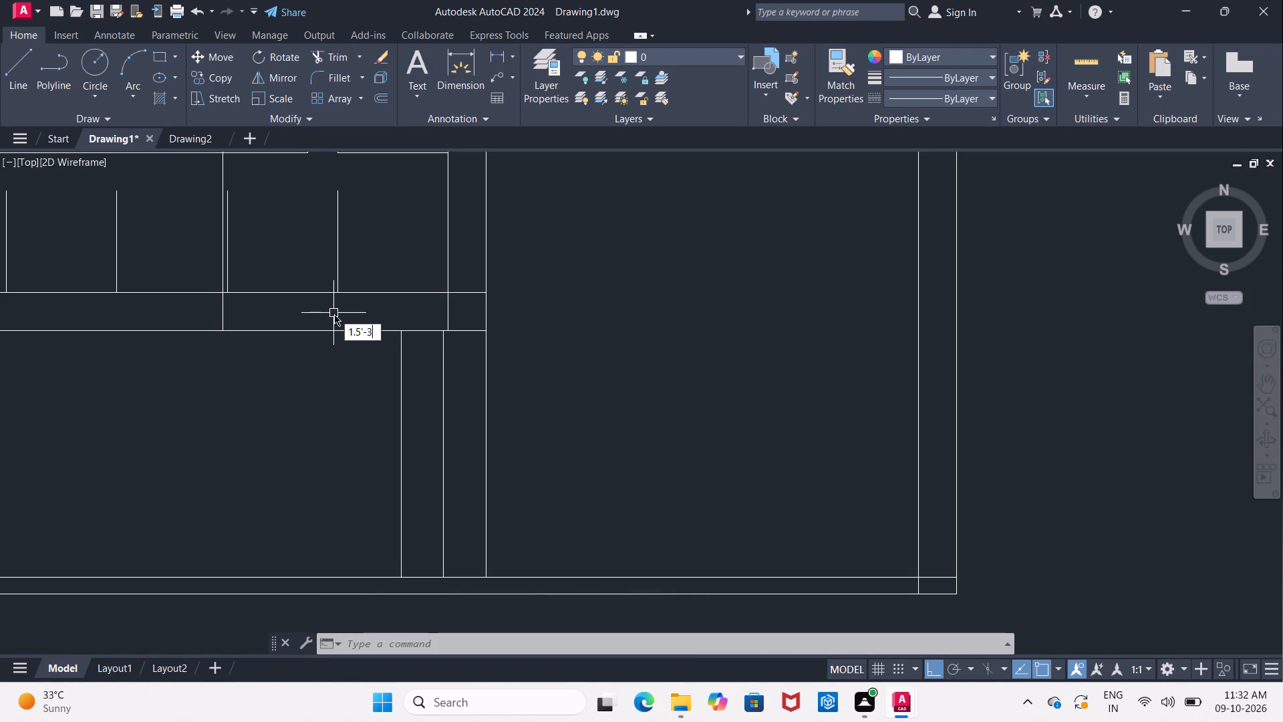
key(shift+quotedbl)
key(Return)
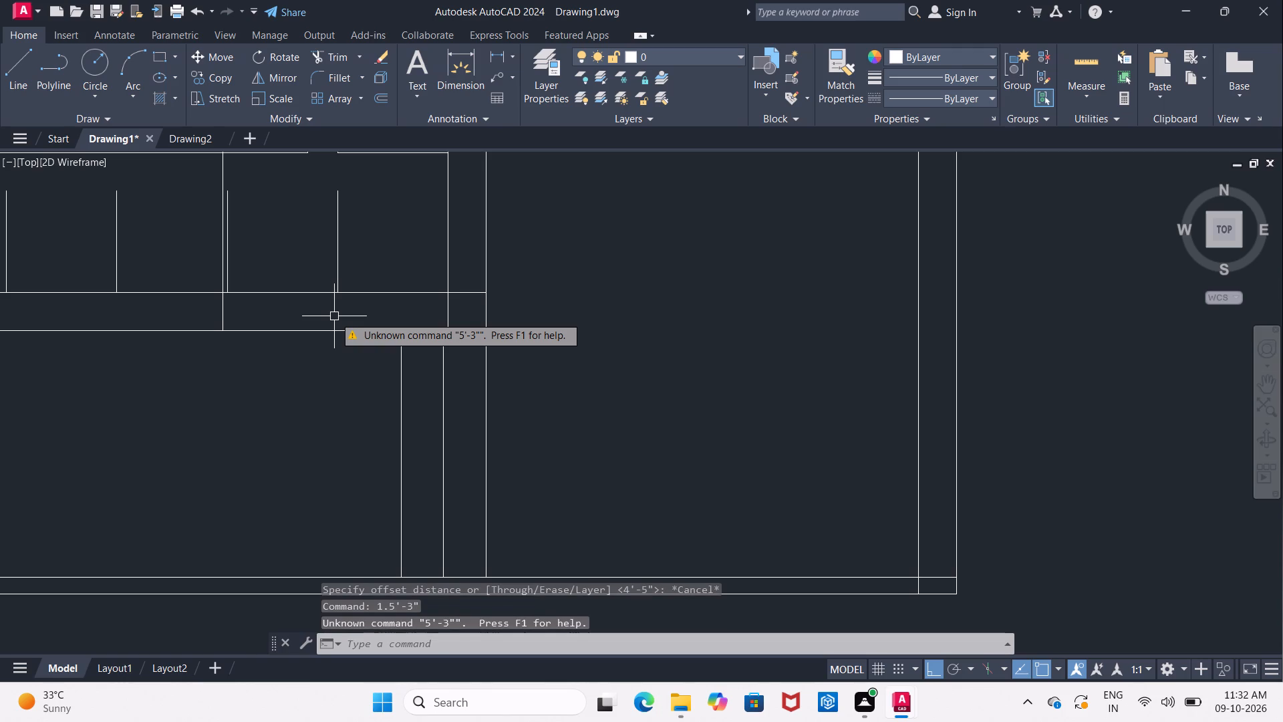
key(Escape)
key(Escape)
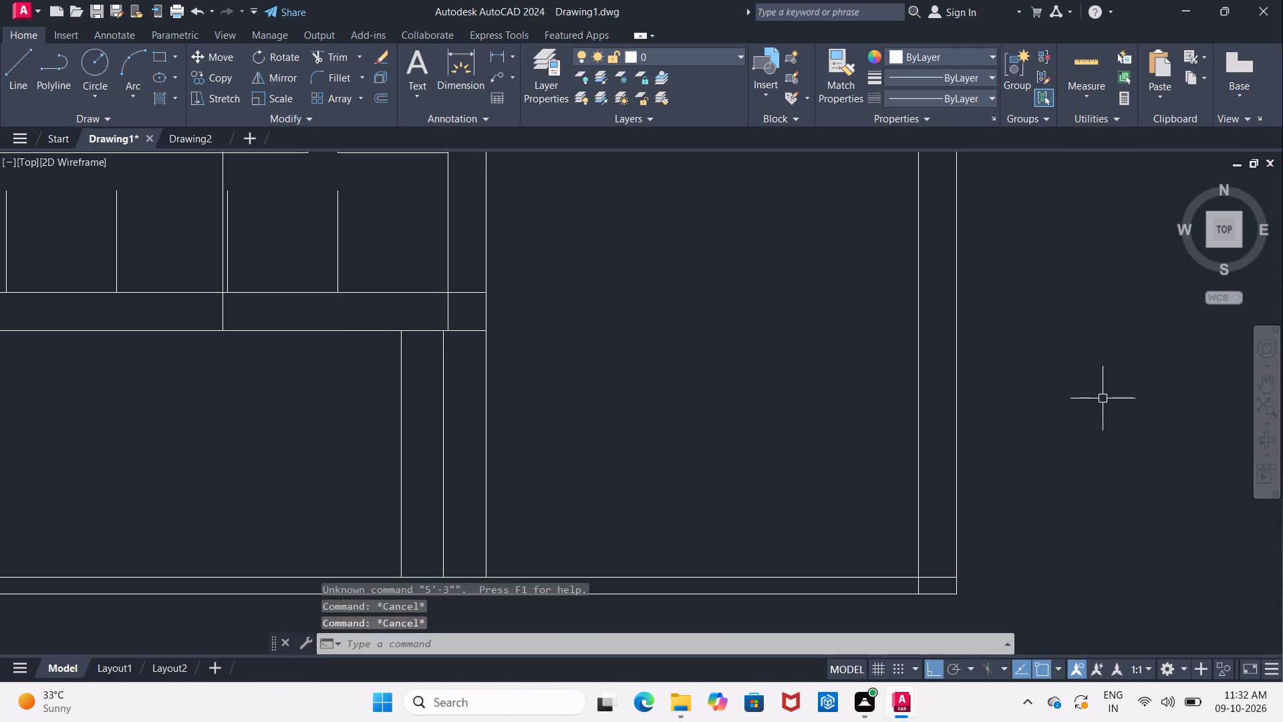
Divide 3.6 by 2 in Calculator, clear the result and close Calculator.
key(3)
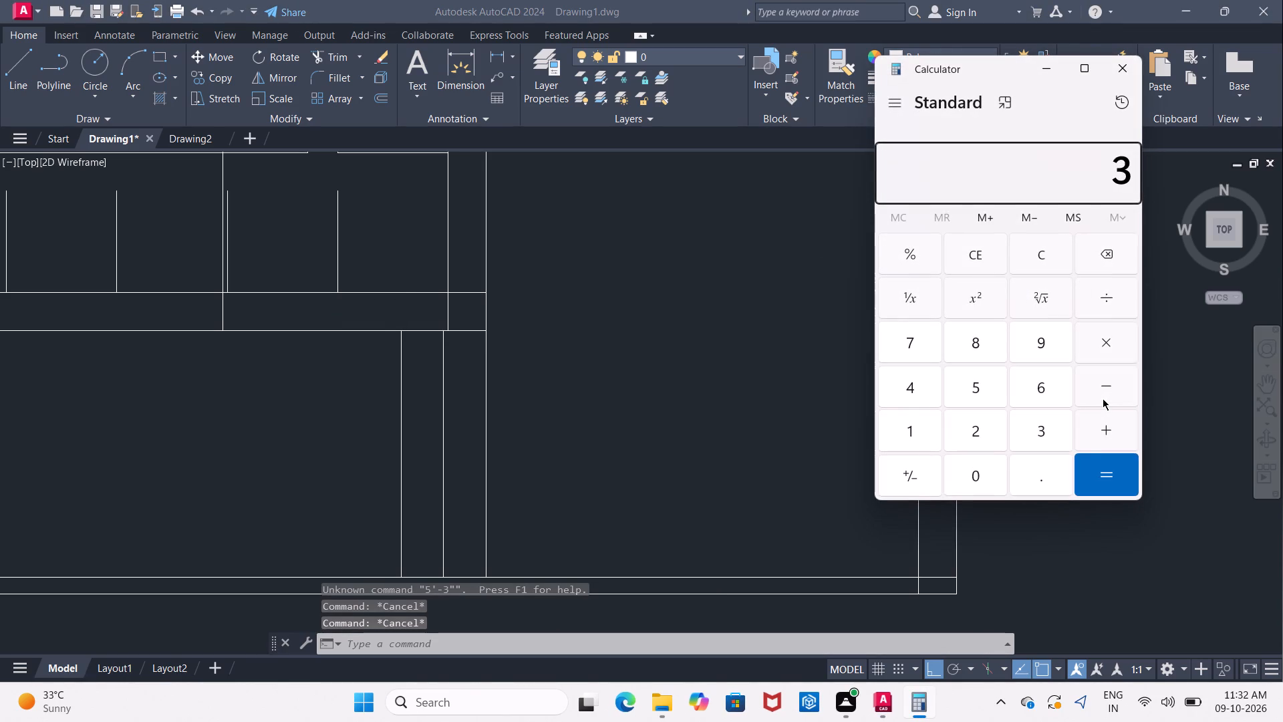
key(period)
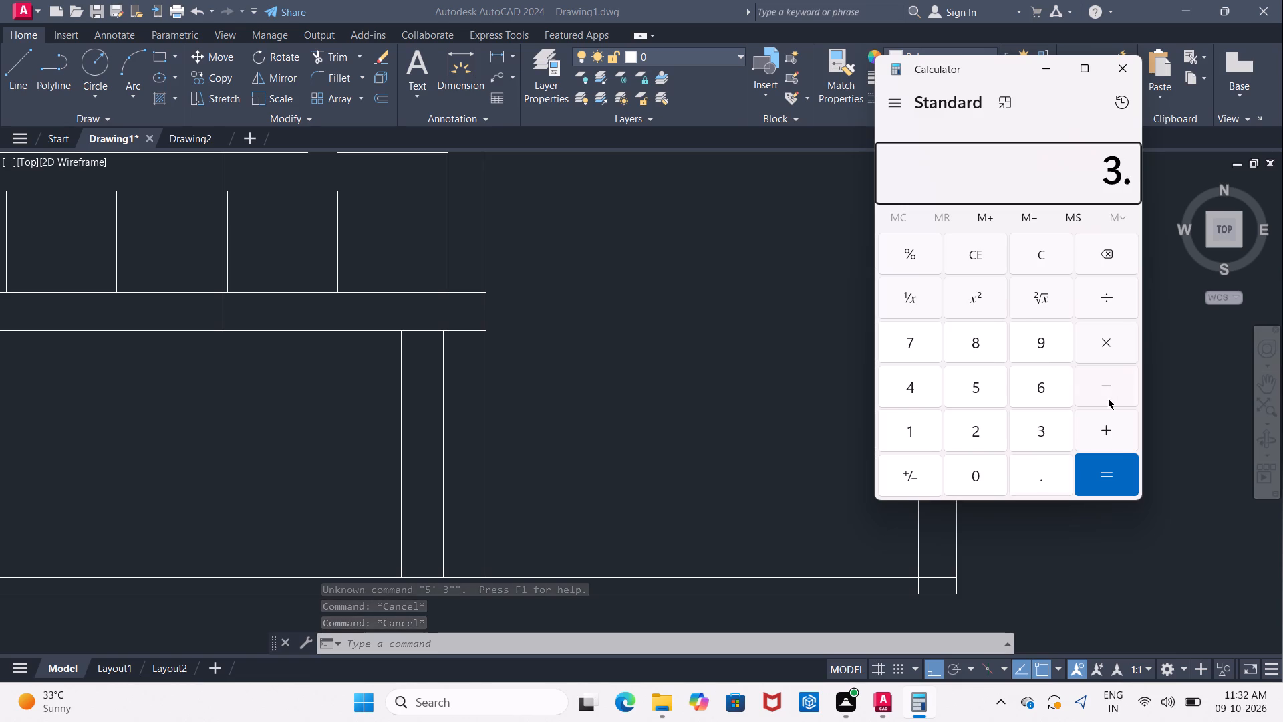
text(6/2)
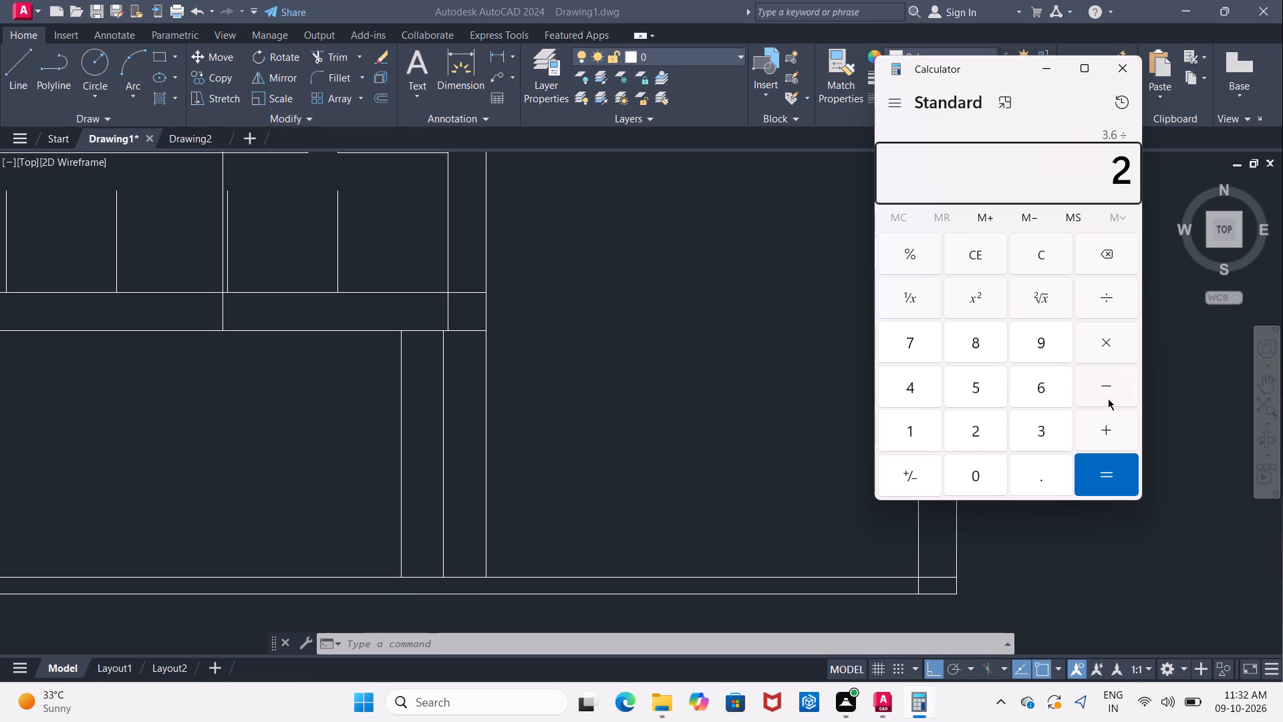
key(Return)
key(Escape)
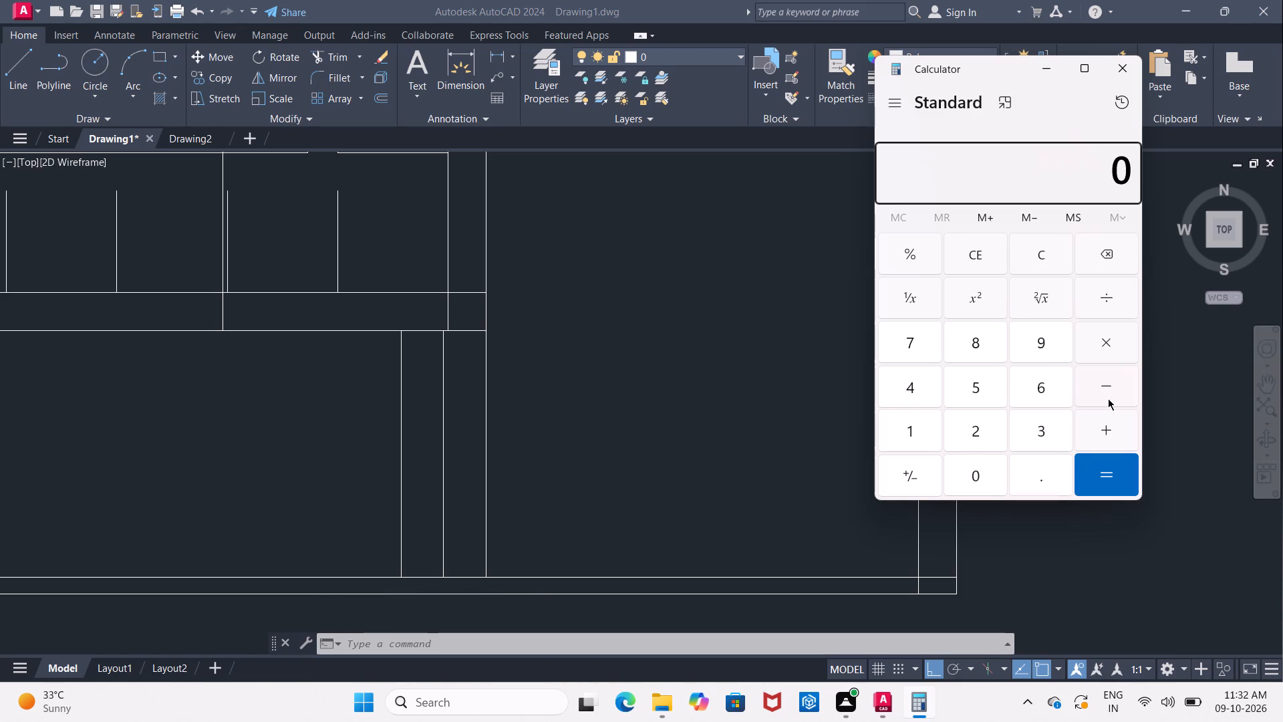
click(1119, 79)
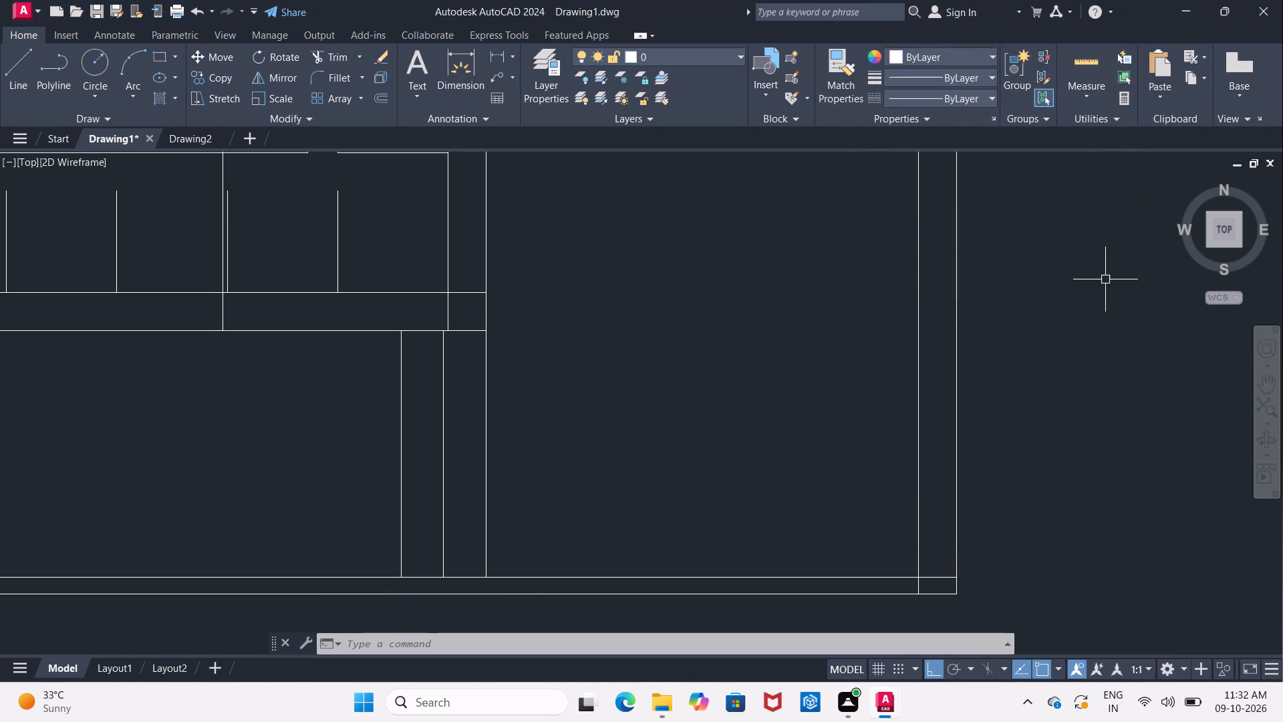
Offset the vertical centre line of the divided room 1'-8" to the east.
key(o)
key(Return)
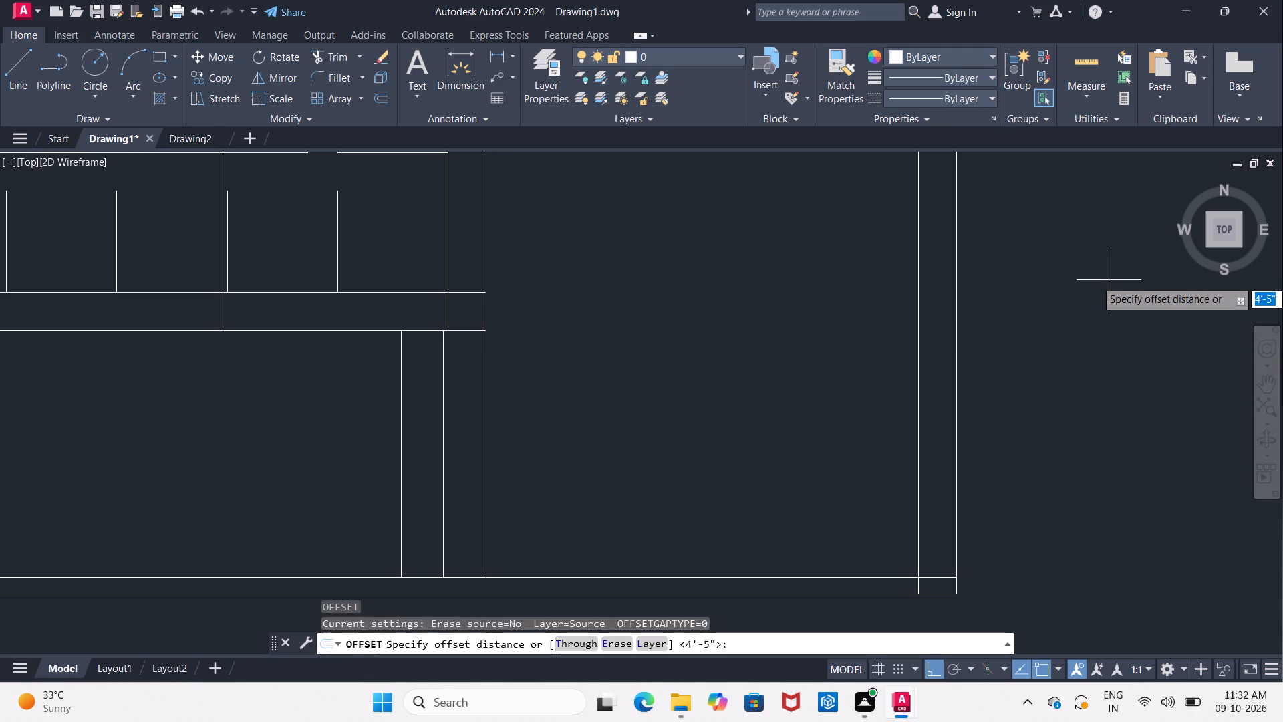
key(1)
text('8")
key(Return)
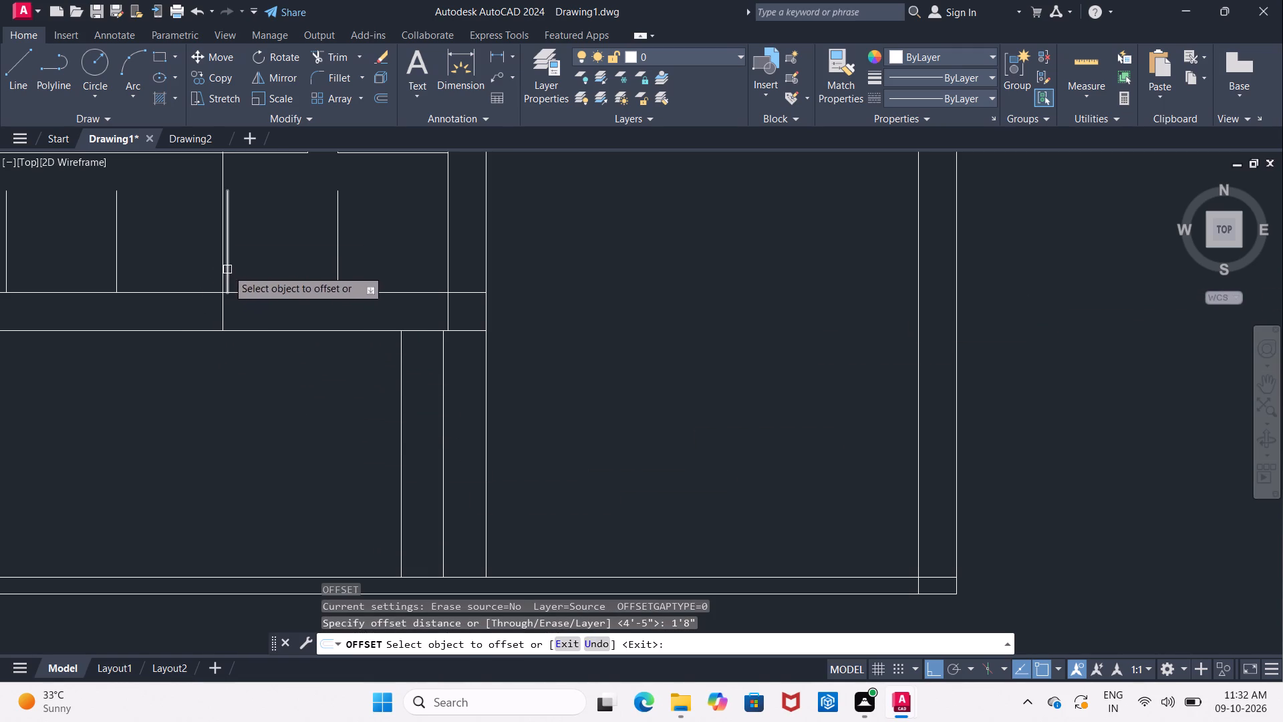
click(223, 318)
click(245, 314)
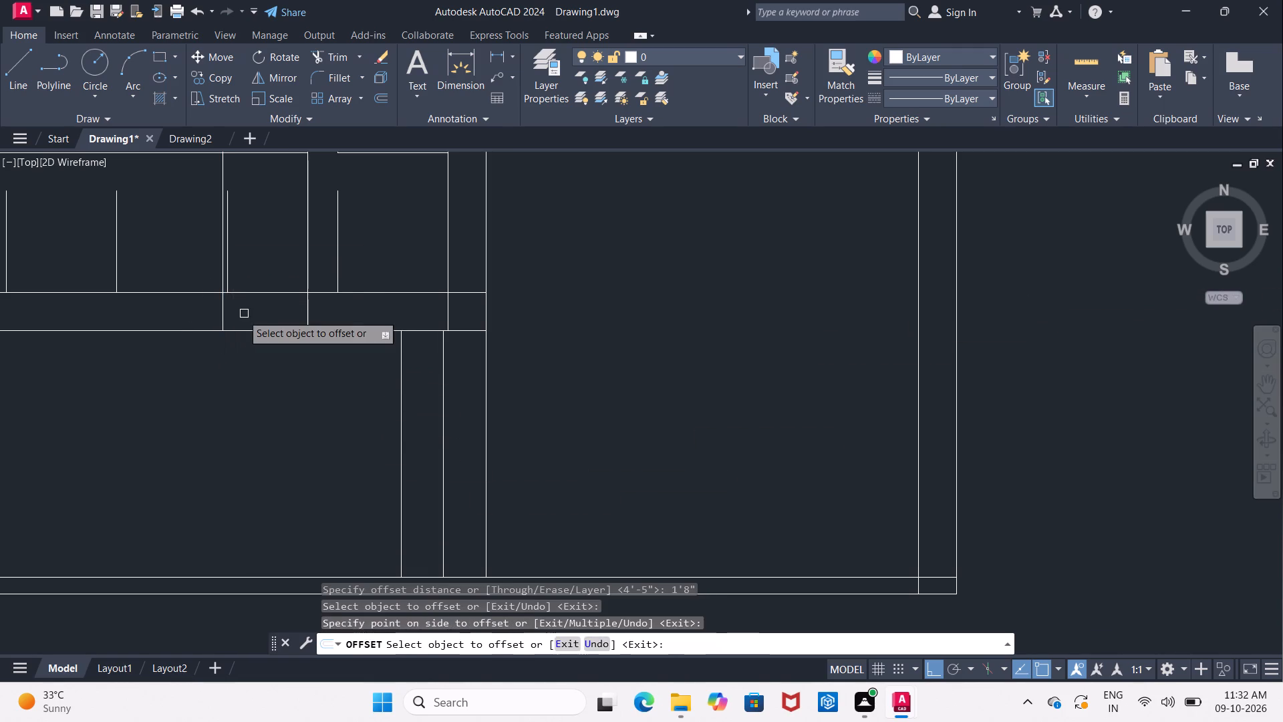
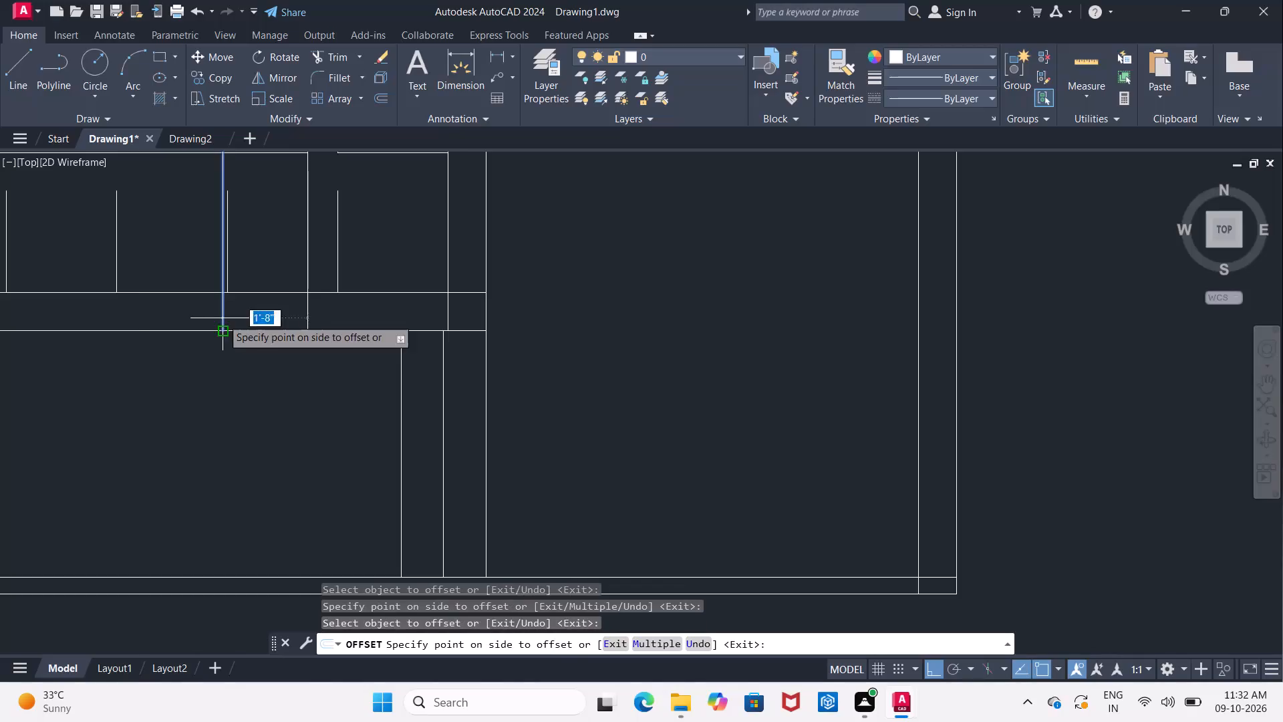
Offset the vertical centre line of the divided room 1'-8" to the west.
click(174, 320)
scroll(180, 316, down, 2)
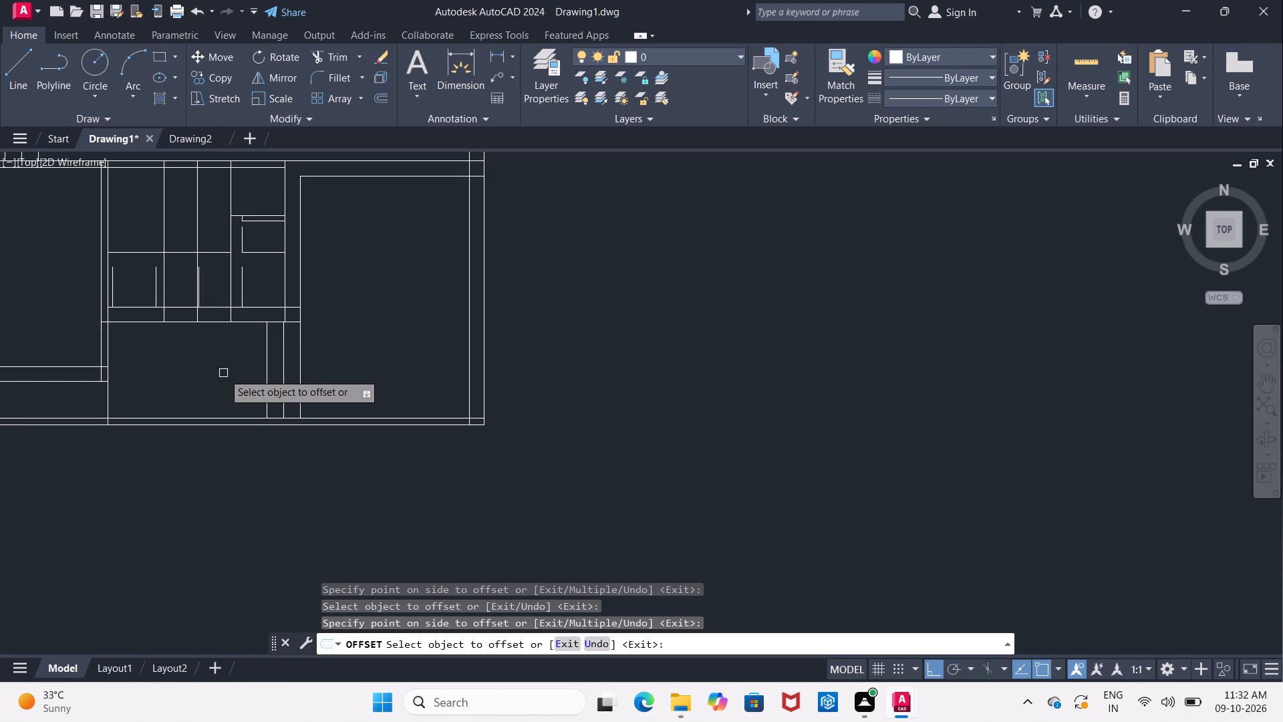
key(Escape)
Trim the centre line and both opening-edge lines where they extend north of the divided room's south wall.
text(tr)
key(Return)
key(Return)
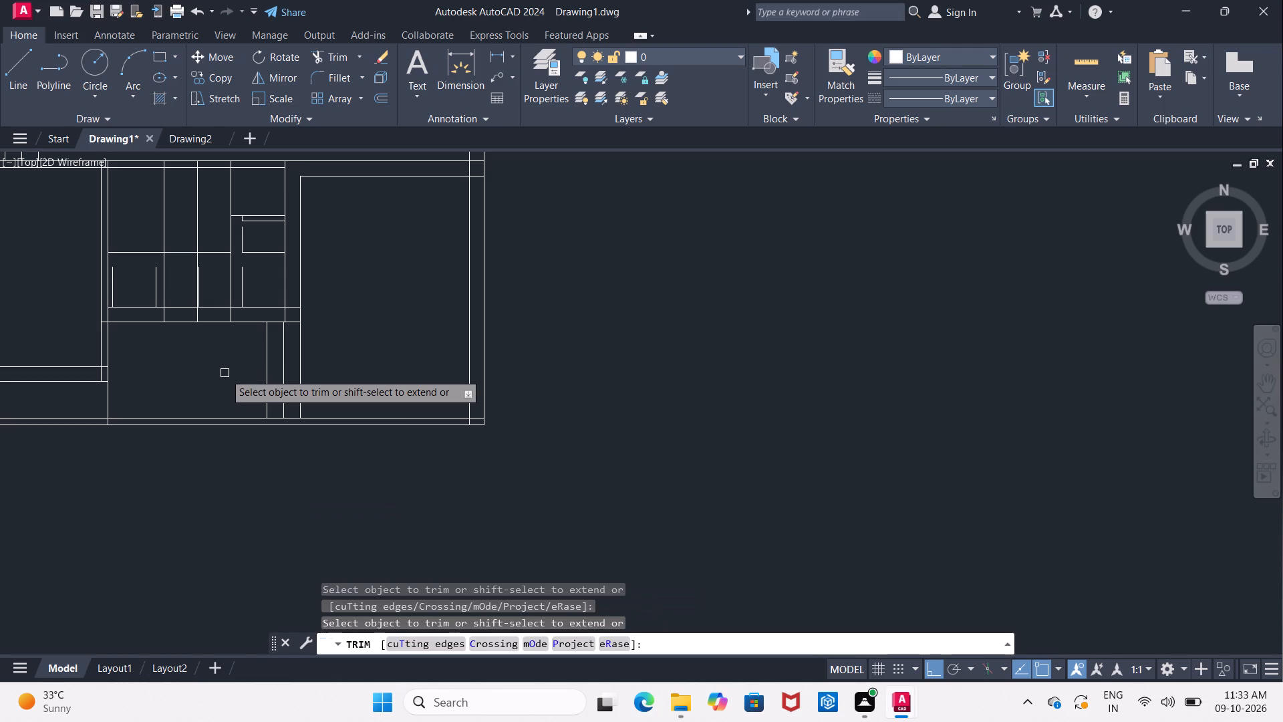
scroll(239, 334, up, 1)
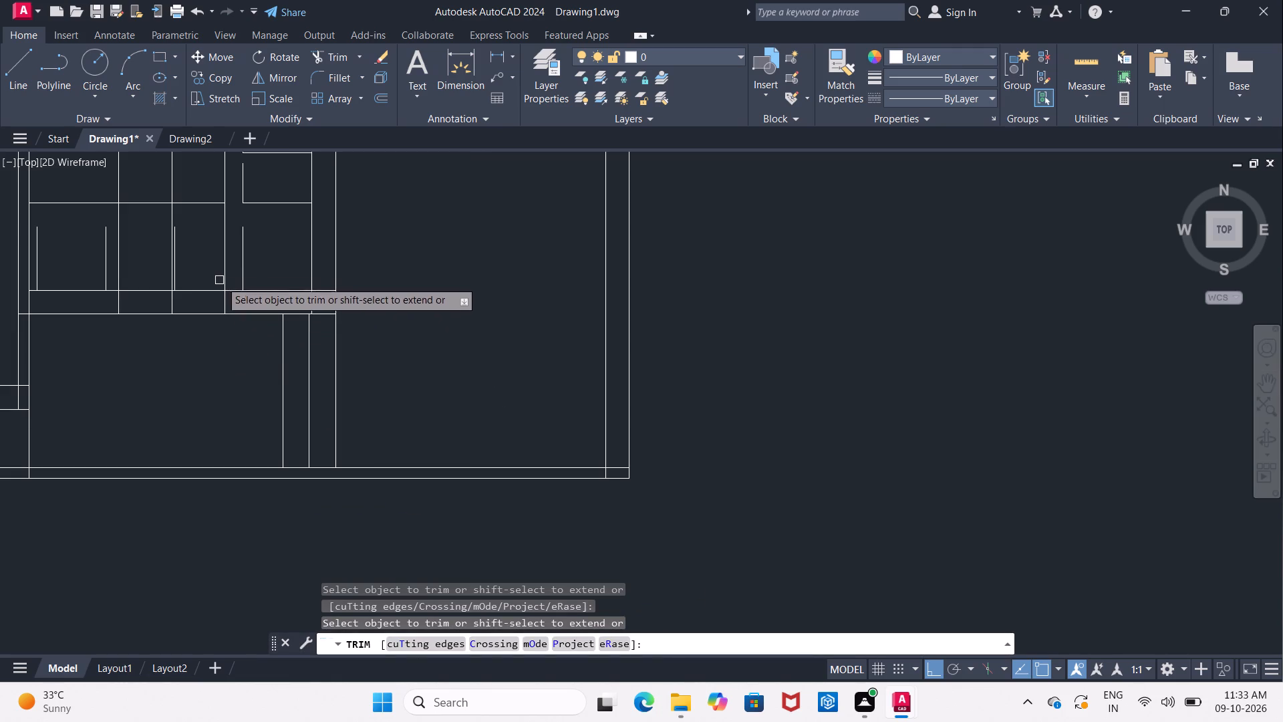
click(223, 281)
scroll(166, 278, up, 2)
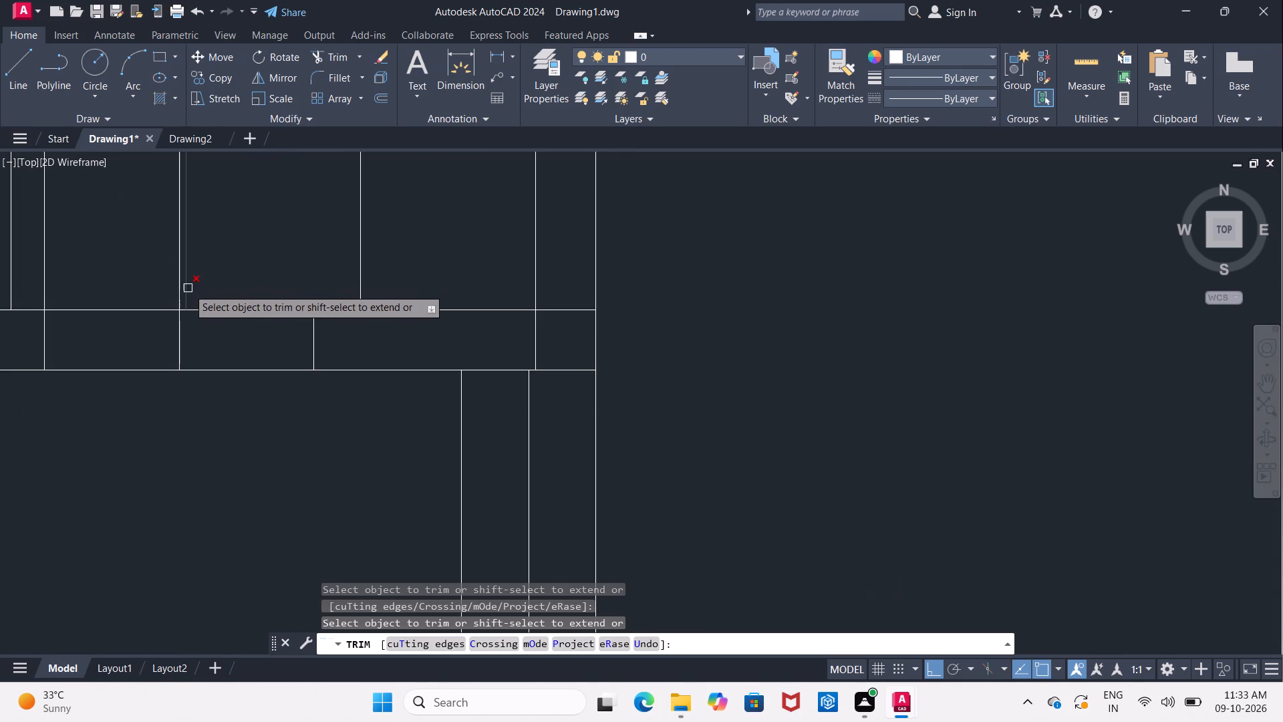
click(179, 298)
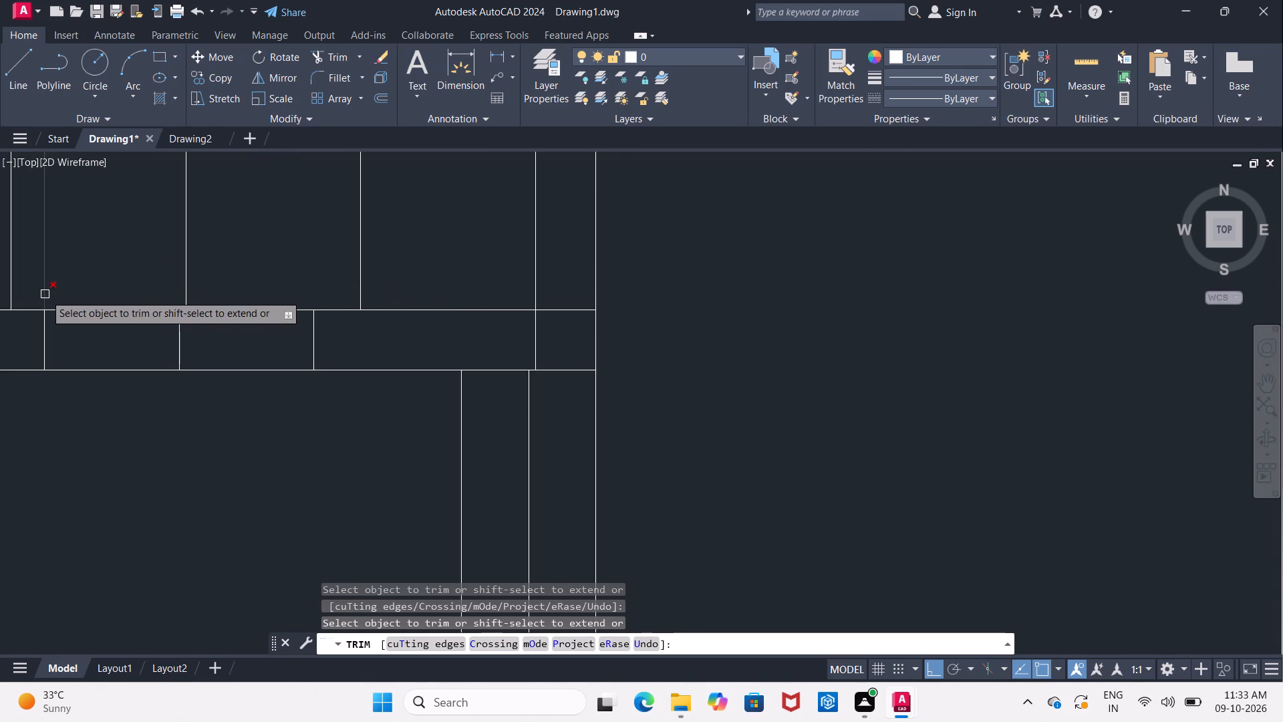
click(45, 294)
scroll(47, 293, down, 2)
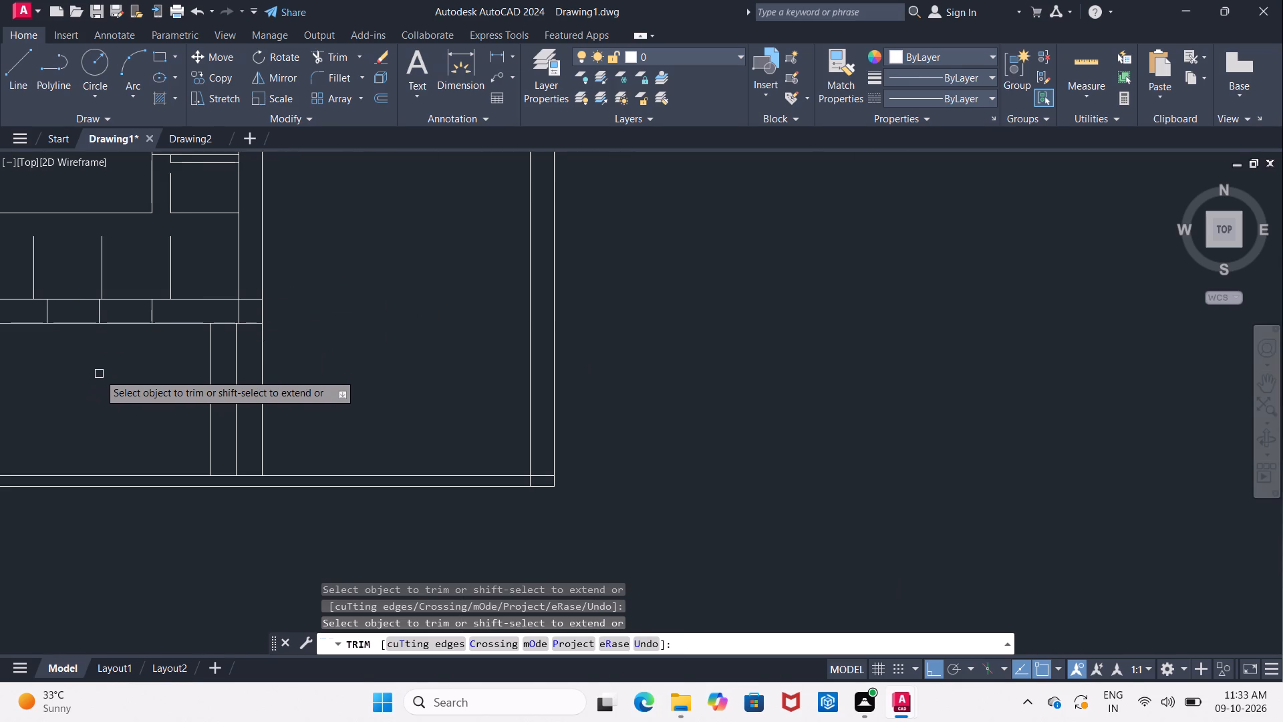
key(Escape)
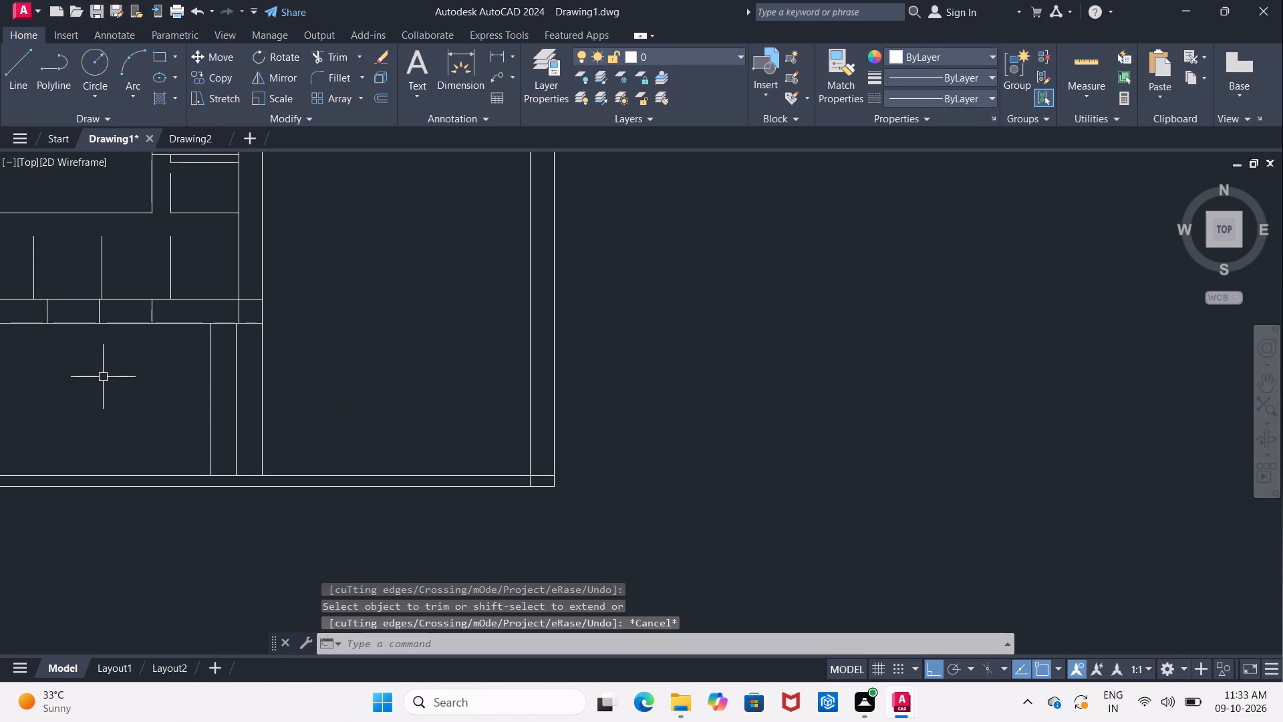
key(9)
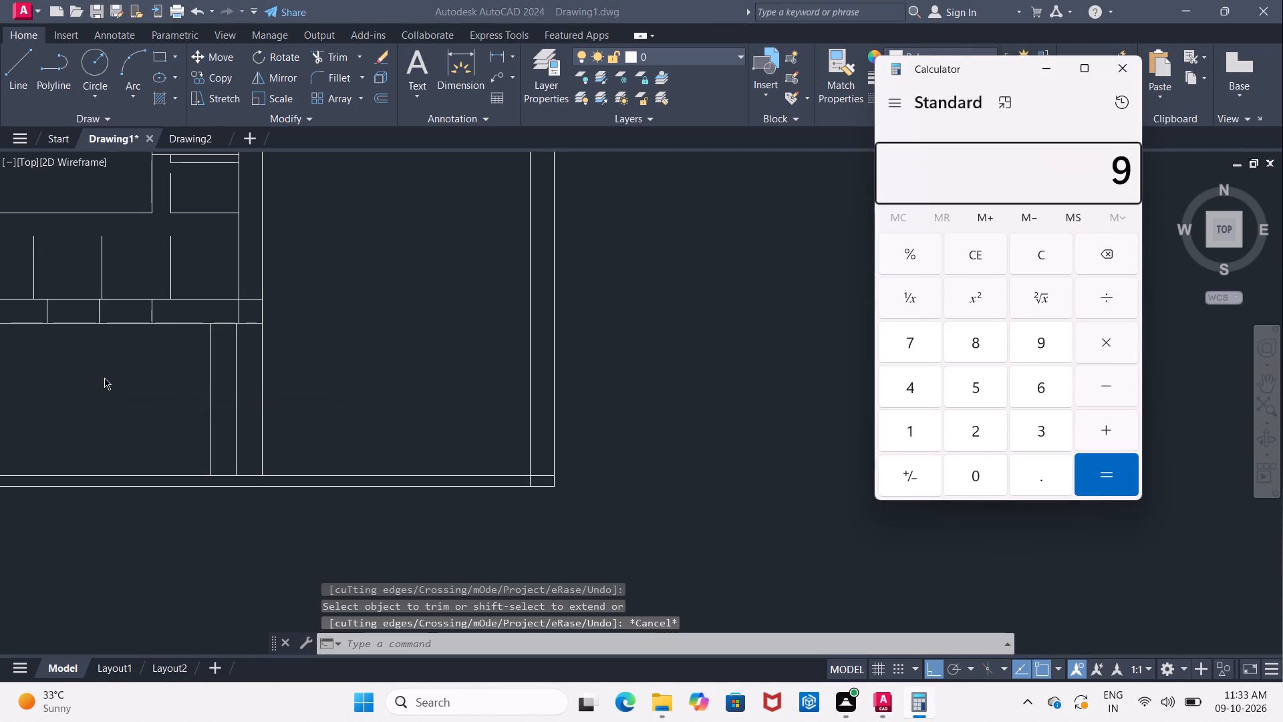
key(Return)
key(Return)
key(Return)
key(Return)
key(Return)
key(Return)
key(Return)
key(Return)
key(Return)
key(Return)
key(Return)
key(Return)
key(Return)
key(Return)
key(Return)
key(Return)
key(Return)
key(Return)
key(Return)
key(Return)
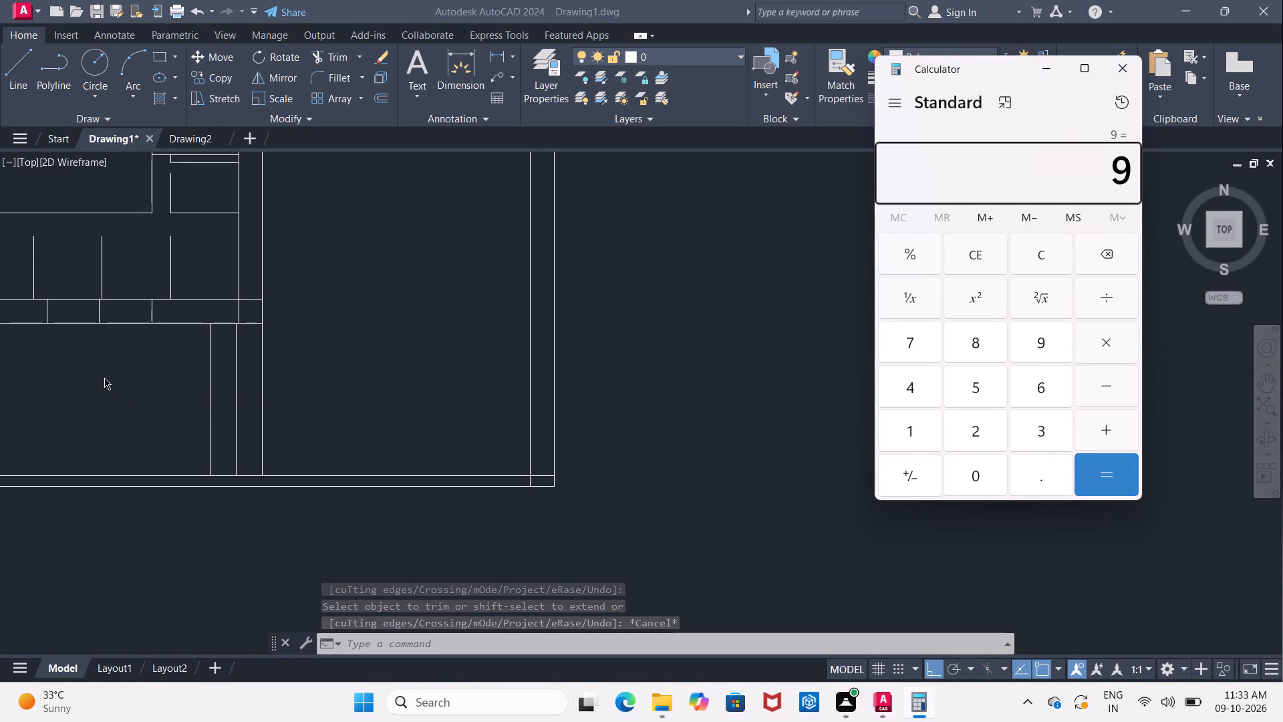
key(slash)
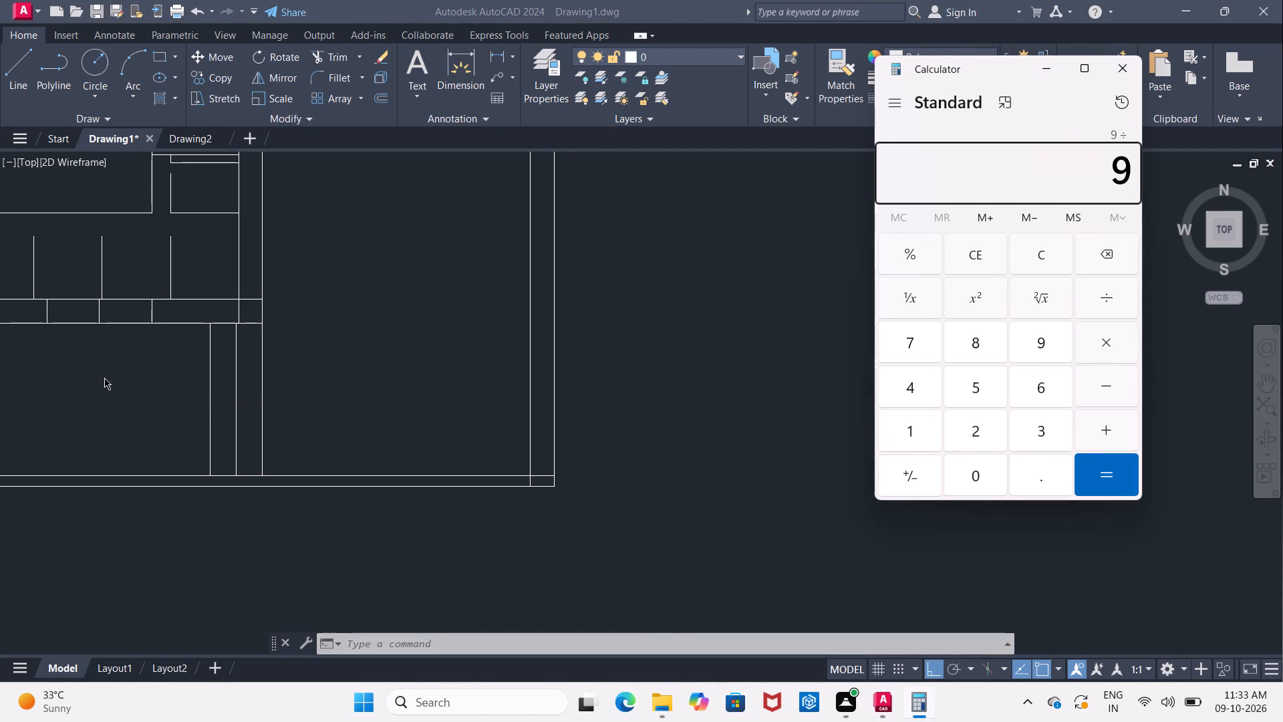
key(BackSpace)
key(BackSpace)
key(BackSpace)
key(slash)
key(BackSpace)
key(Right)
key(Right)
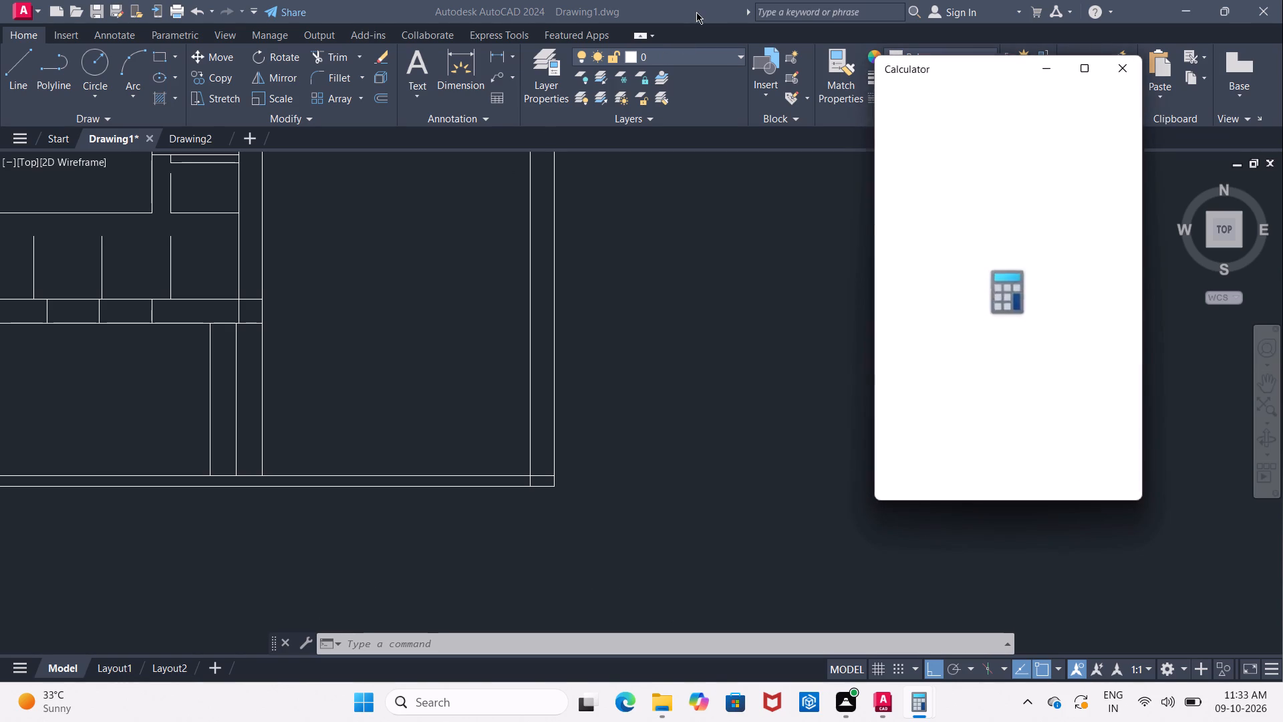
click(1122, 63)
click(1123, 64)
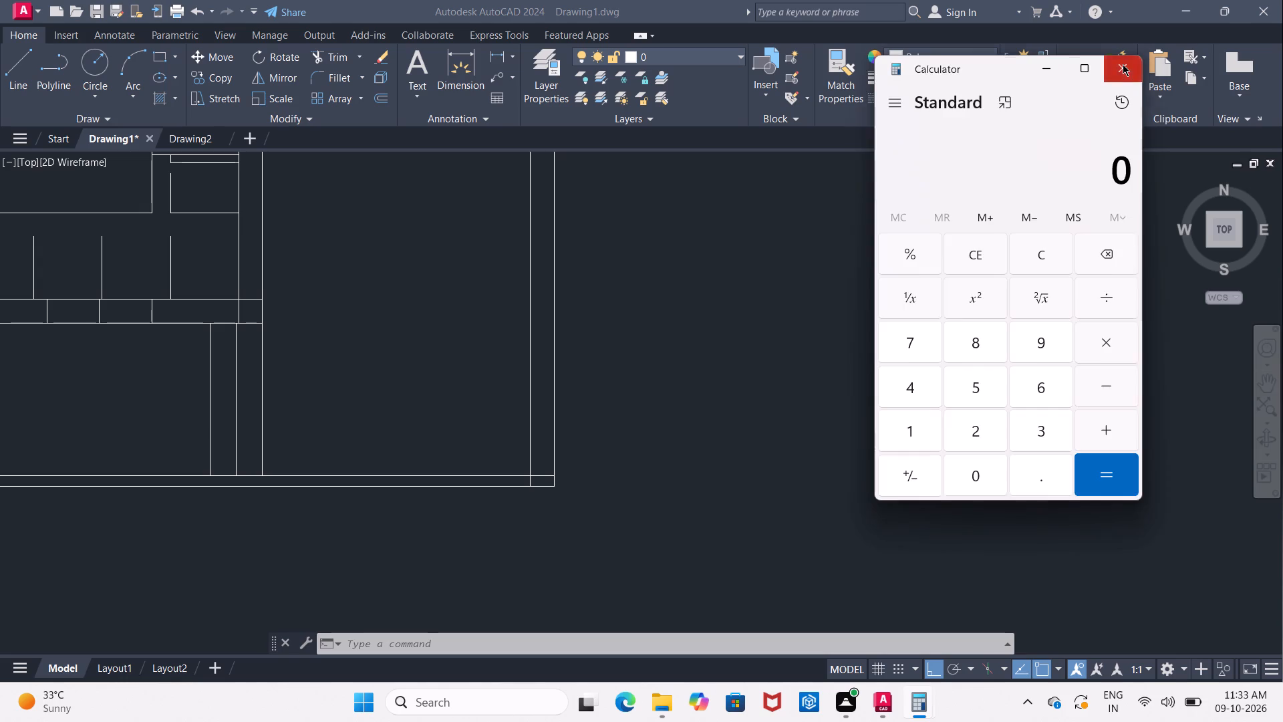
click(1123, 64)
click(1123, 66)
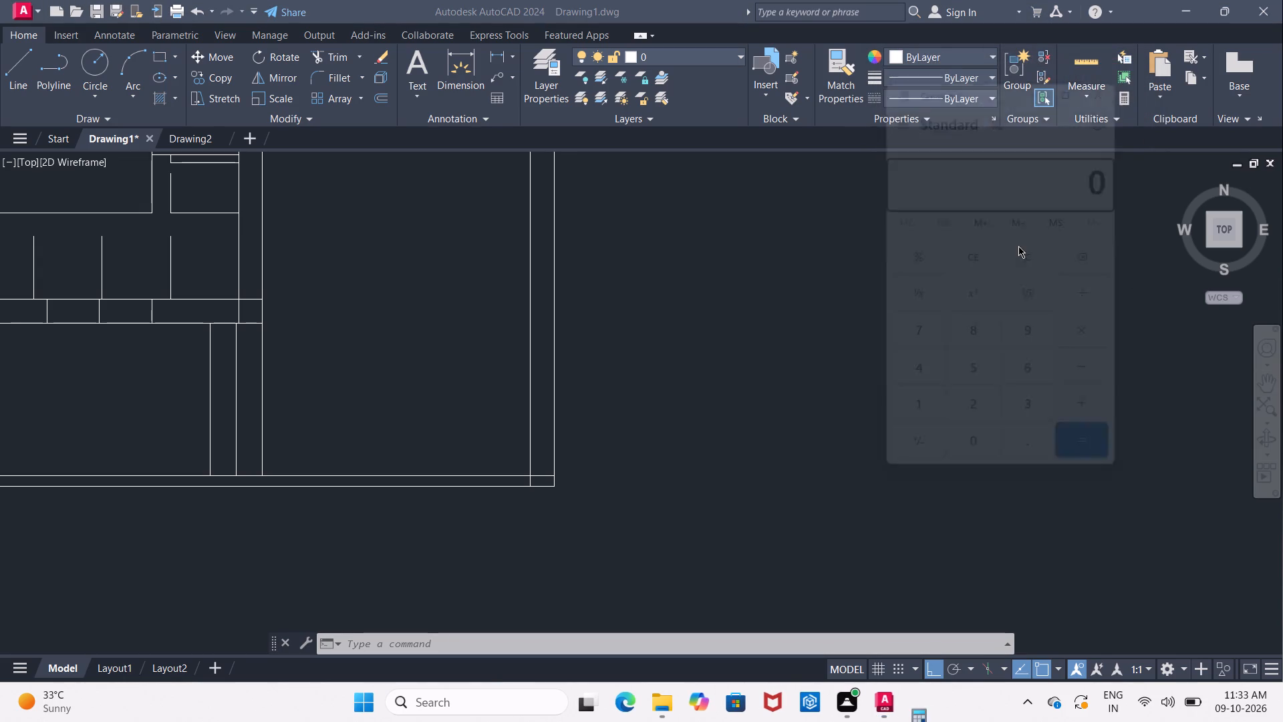
Divide 9 by 4 in Calculator, clear the result and close Calculator.
key(Left)
key(Left)
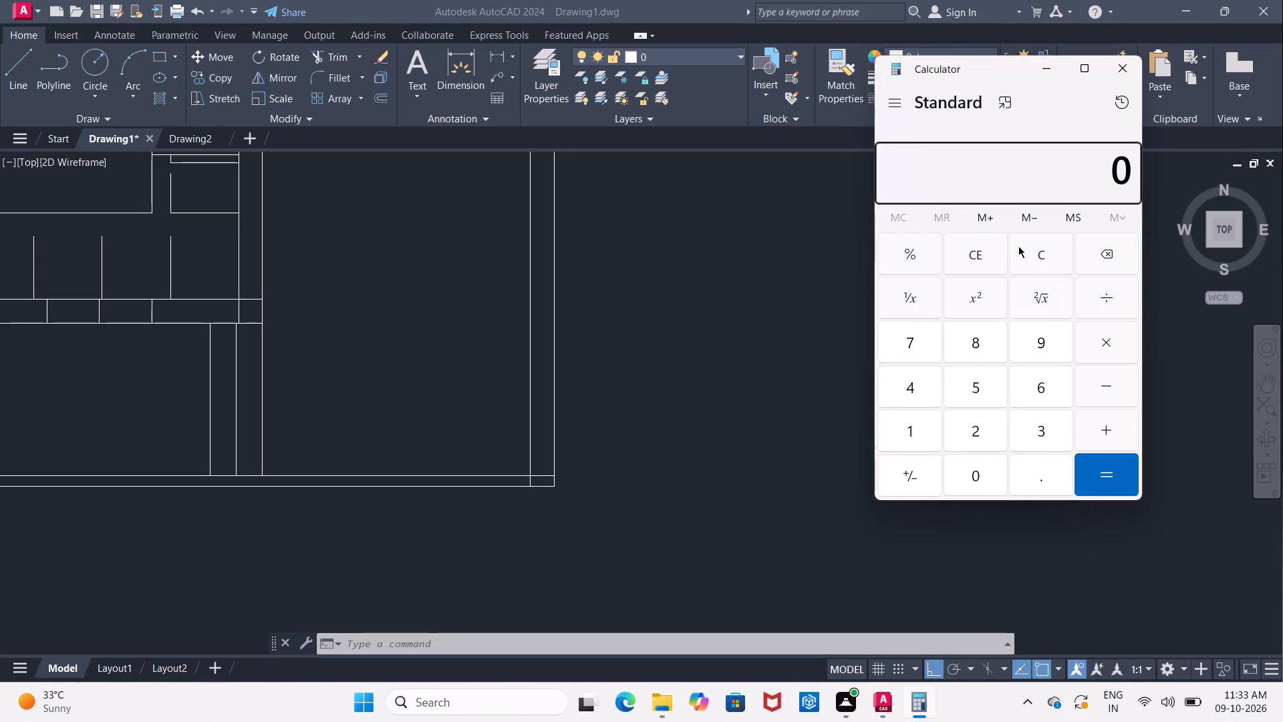
key(9)
text(/4)
key(Return)
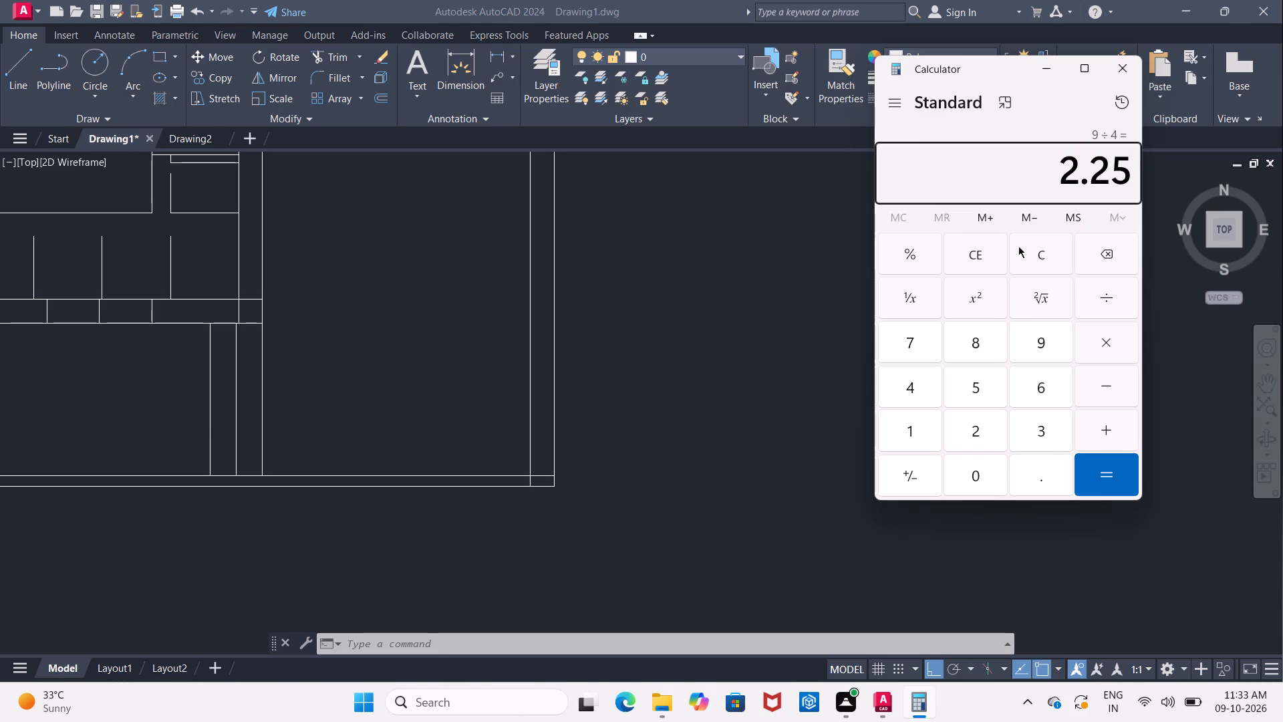
key(Escape)
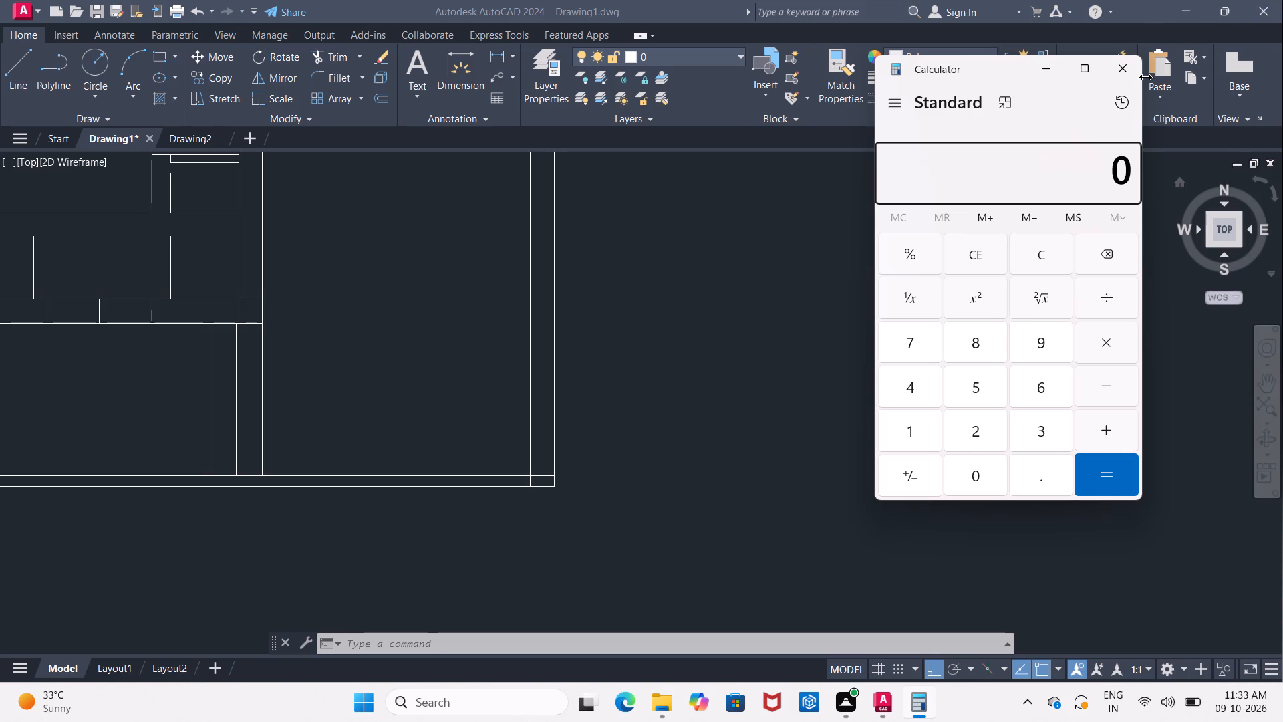
click(1131, 75)
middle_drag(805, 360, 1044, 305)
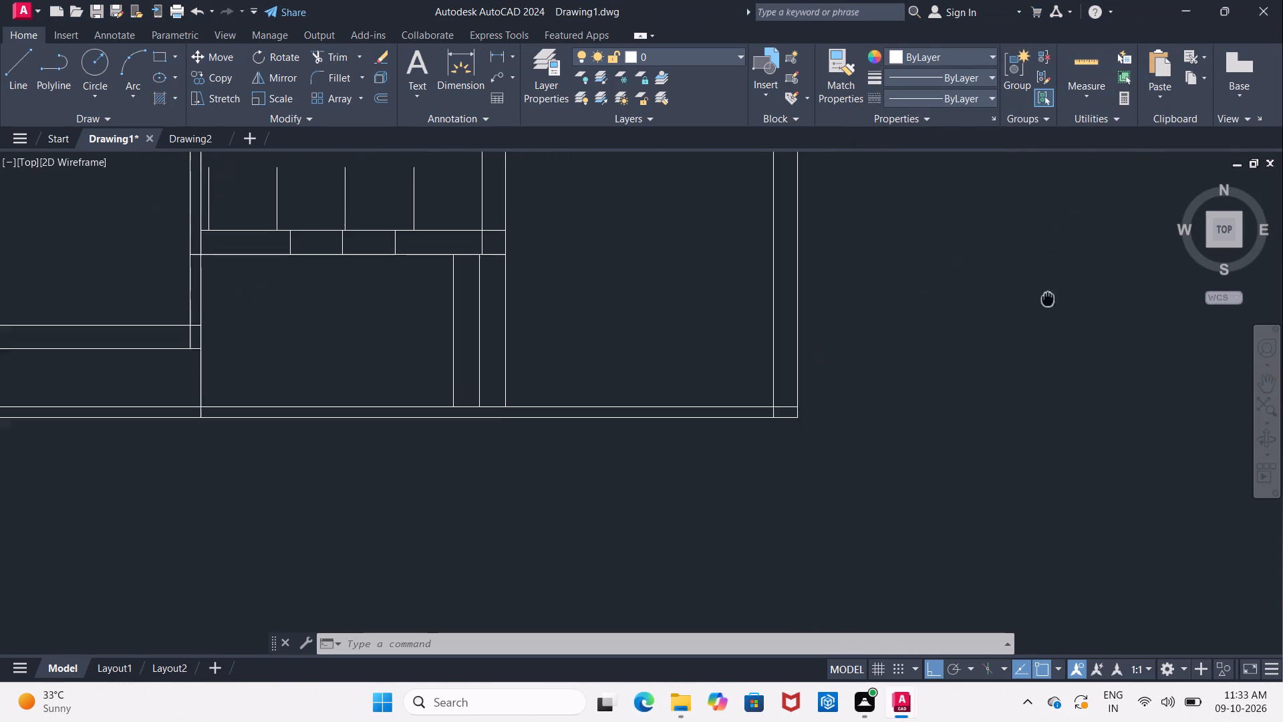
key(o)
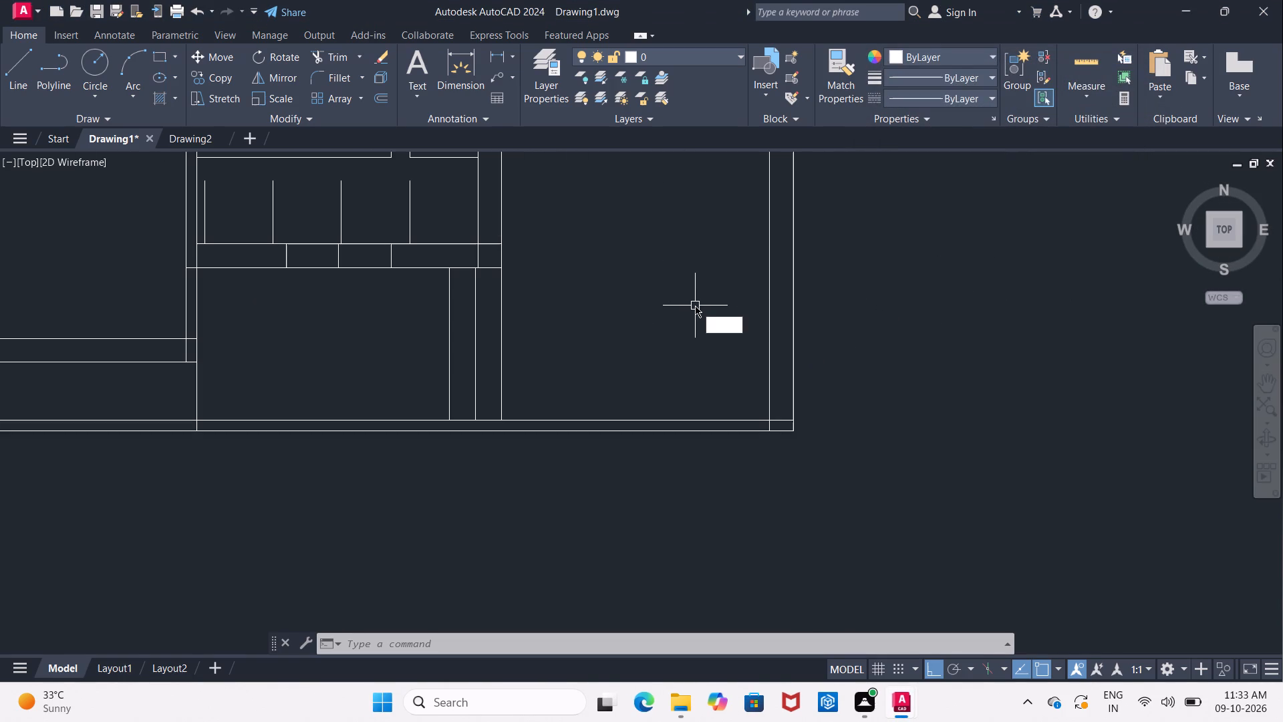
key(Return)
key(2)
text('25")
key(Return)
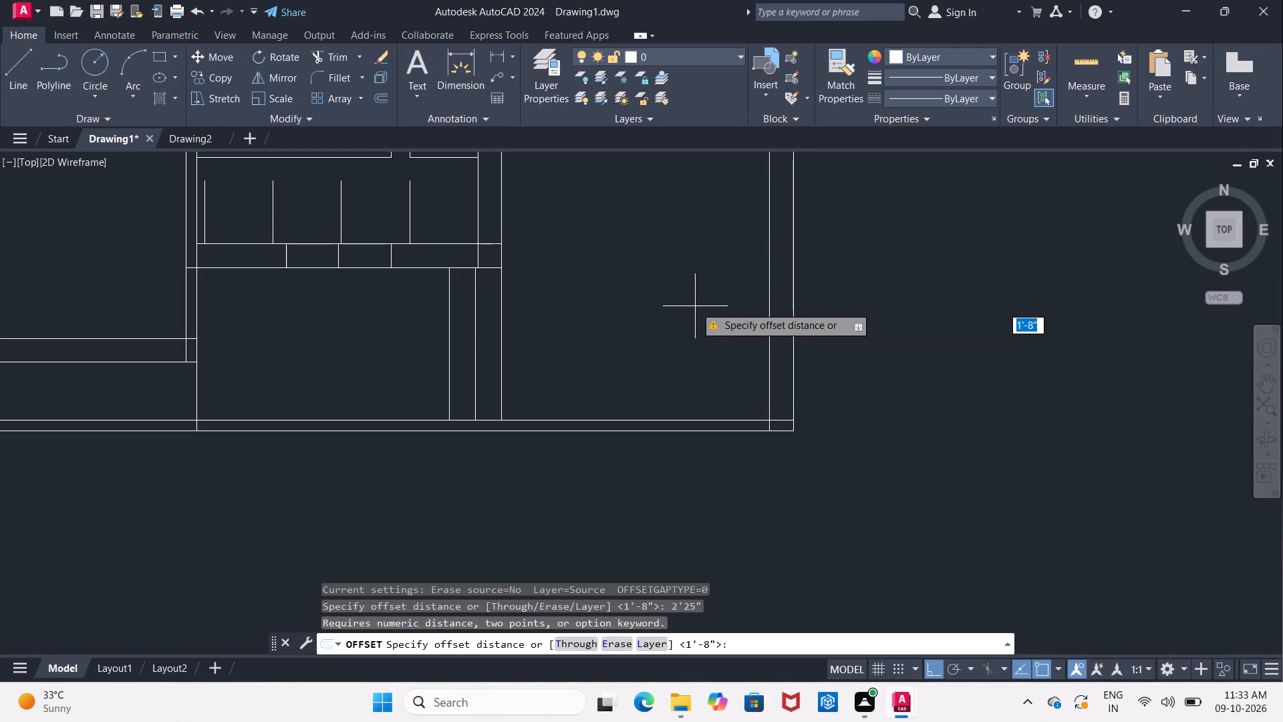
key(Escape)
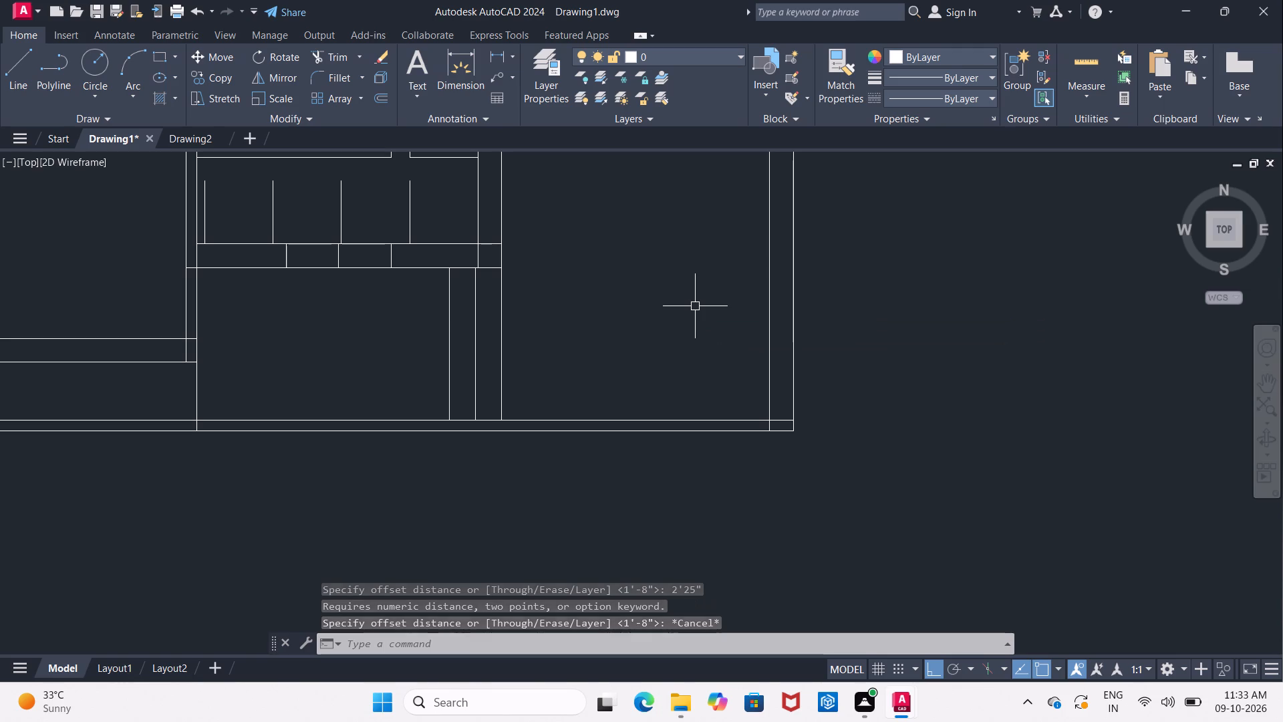
Offset the south wall's upper line 2.25" inward and its lower line inward twice at 2.25" spacing, making three intermediate lines.
key(o)
key(Return)
text(0')
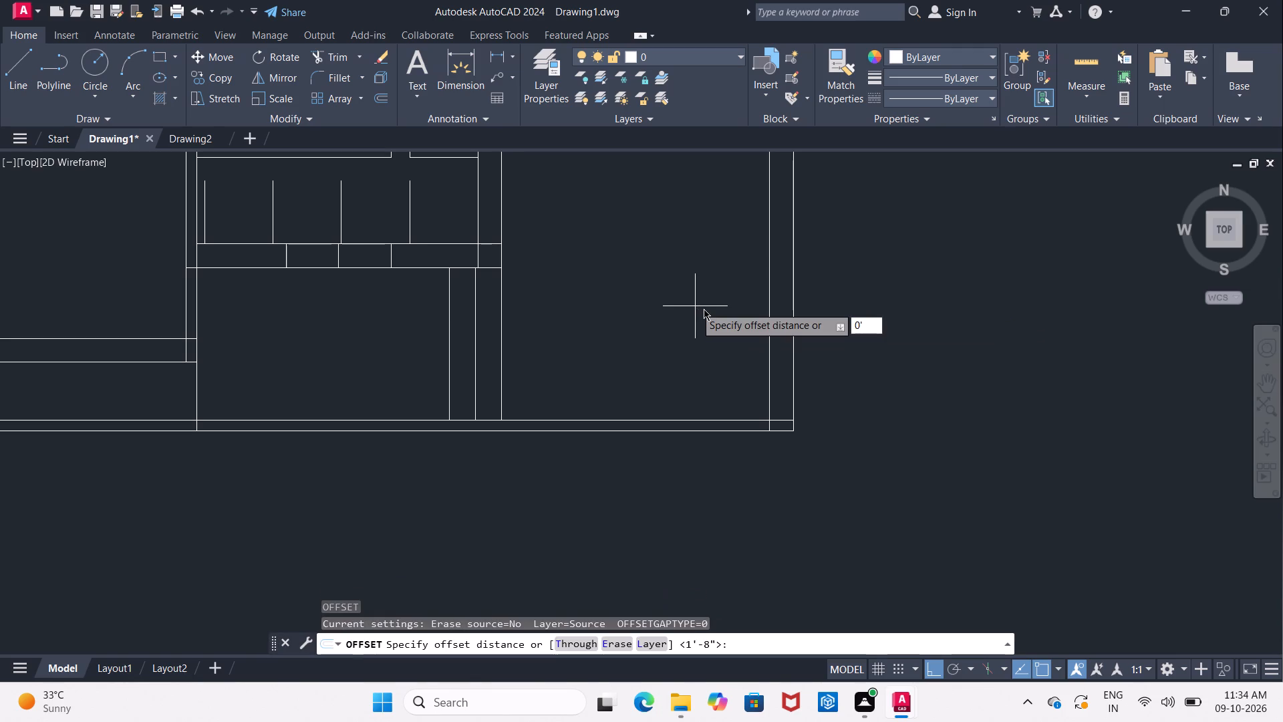
key(2)
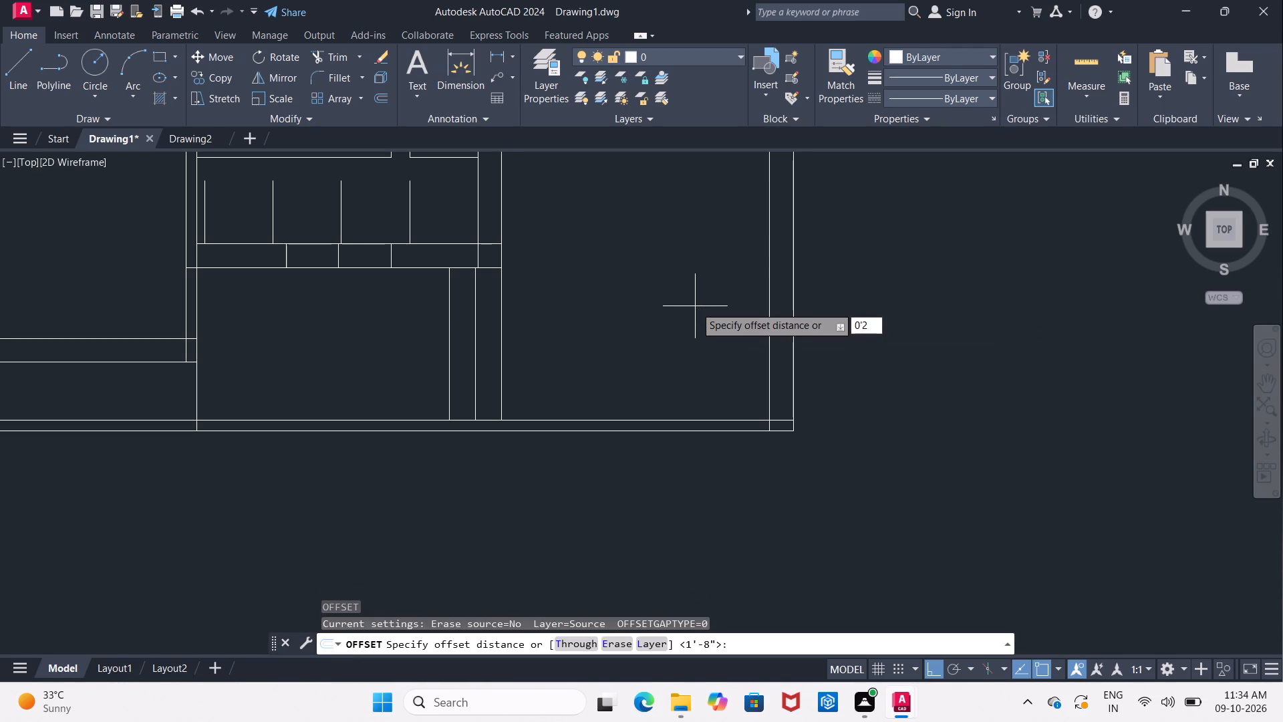
key(period)
text(25)
key(shift+quotedbl)
key(Return)
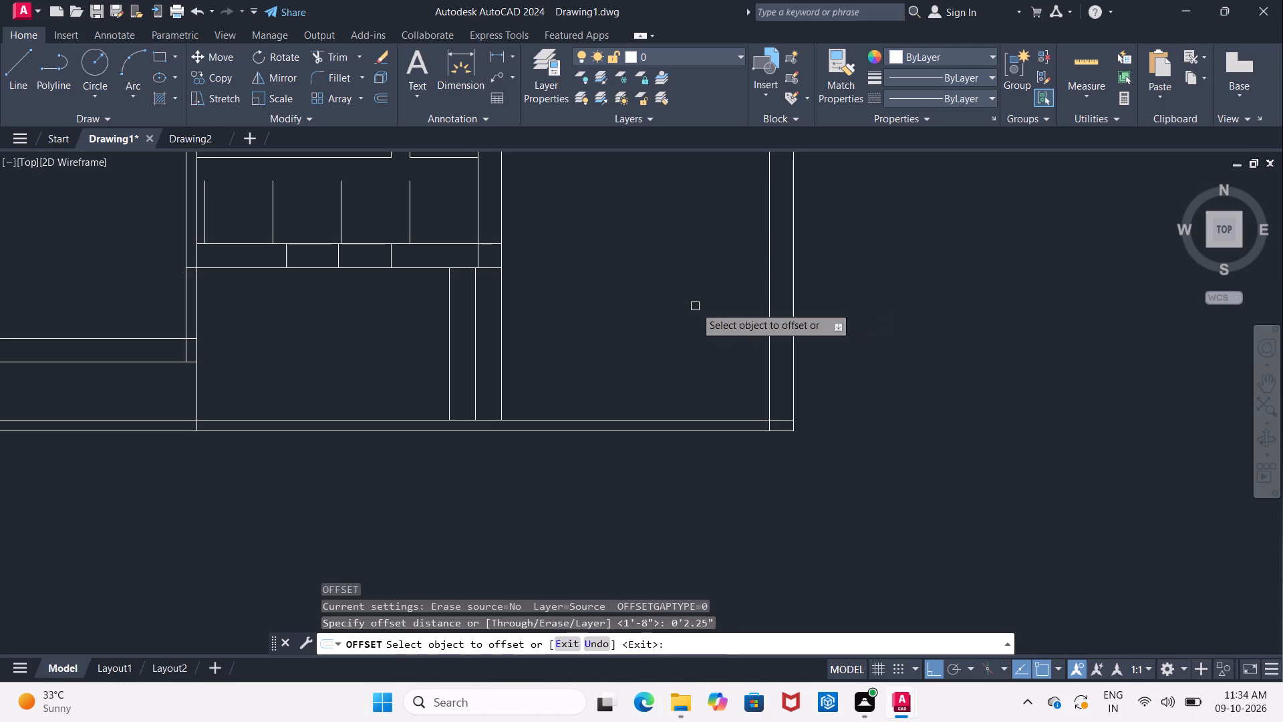
scroll(352, 277, up, 2)
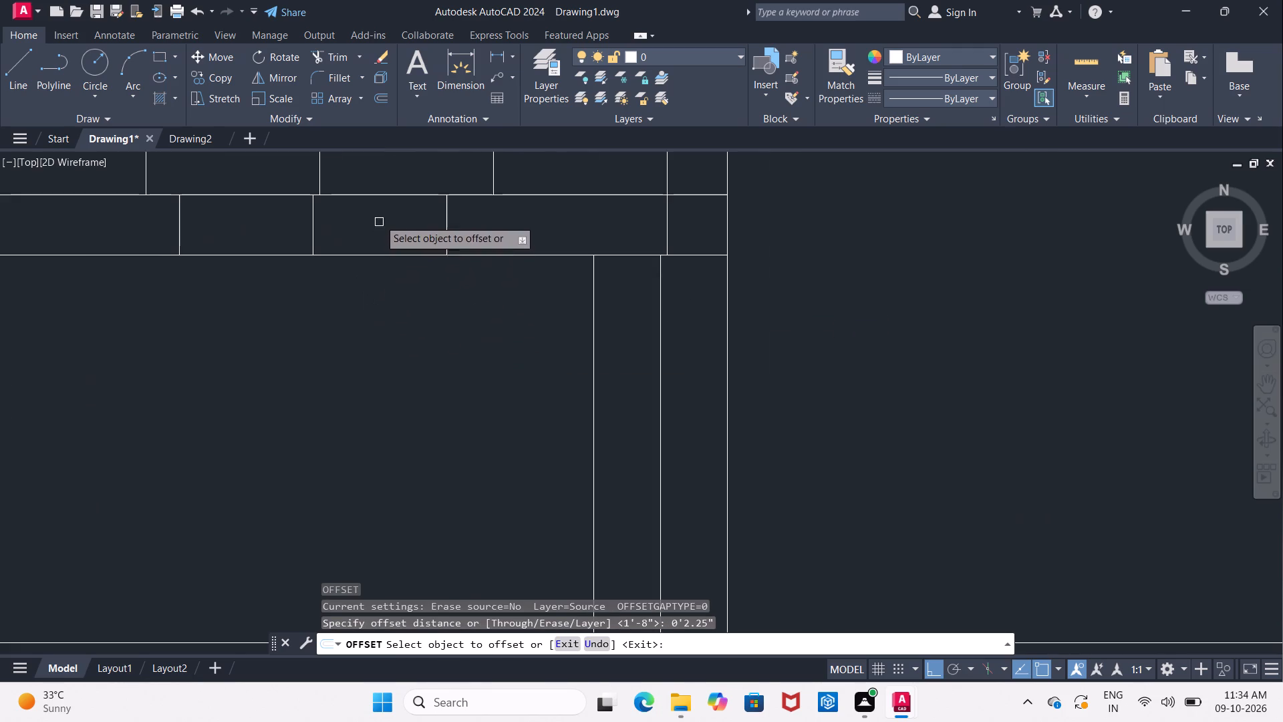
click(380, 194)
click(384, 230)
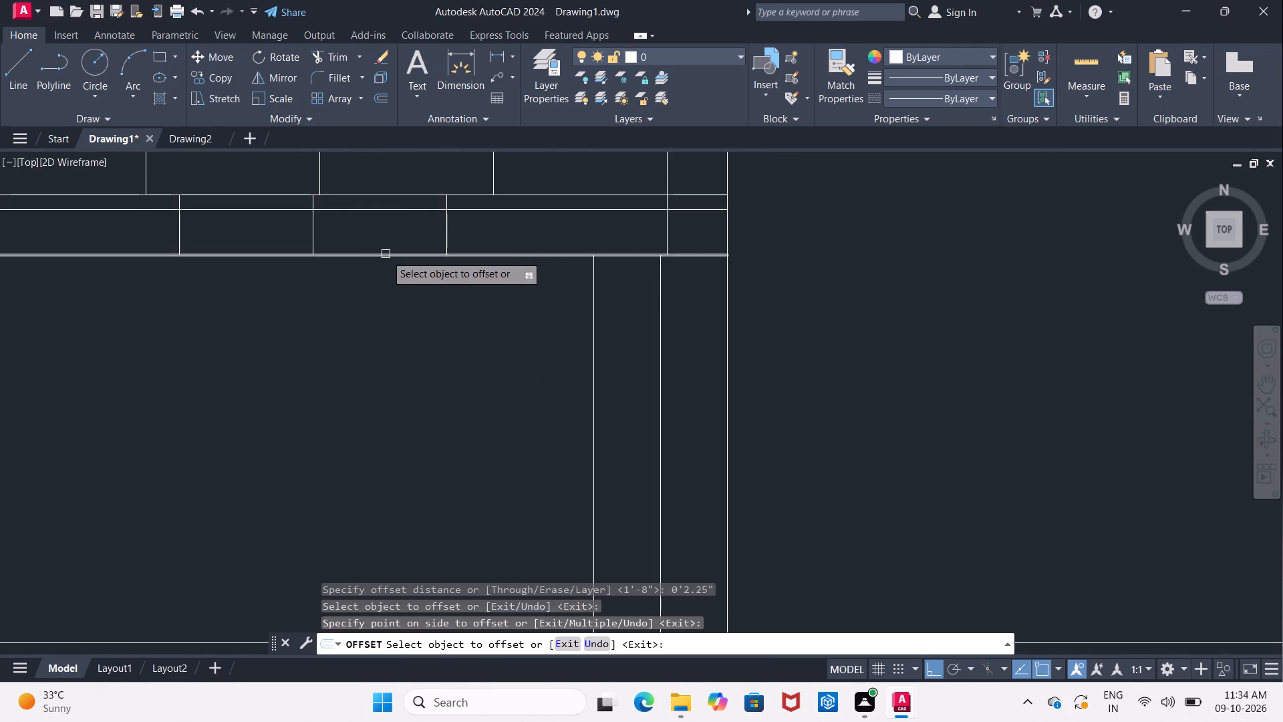
click(385, 255)
click(380, 226)
click(383, 240)
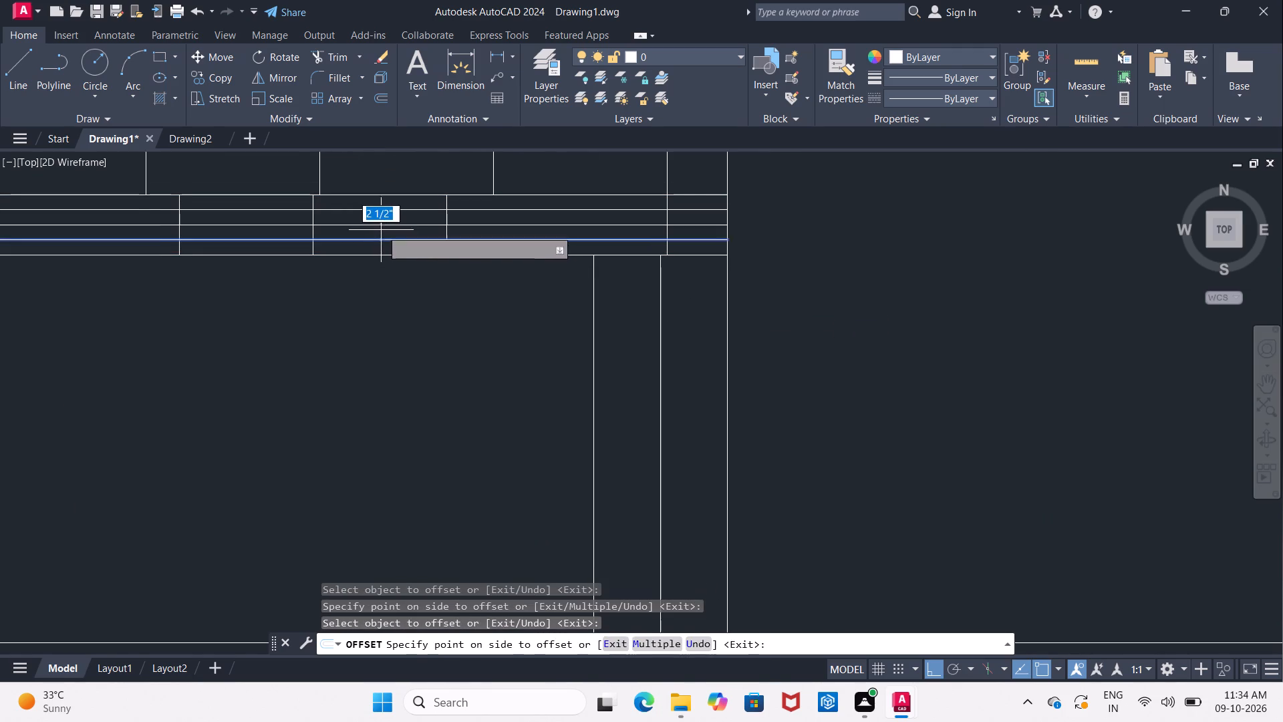
click(381, 228)
key(Escape)
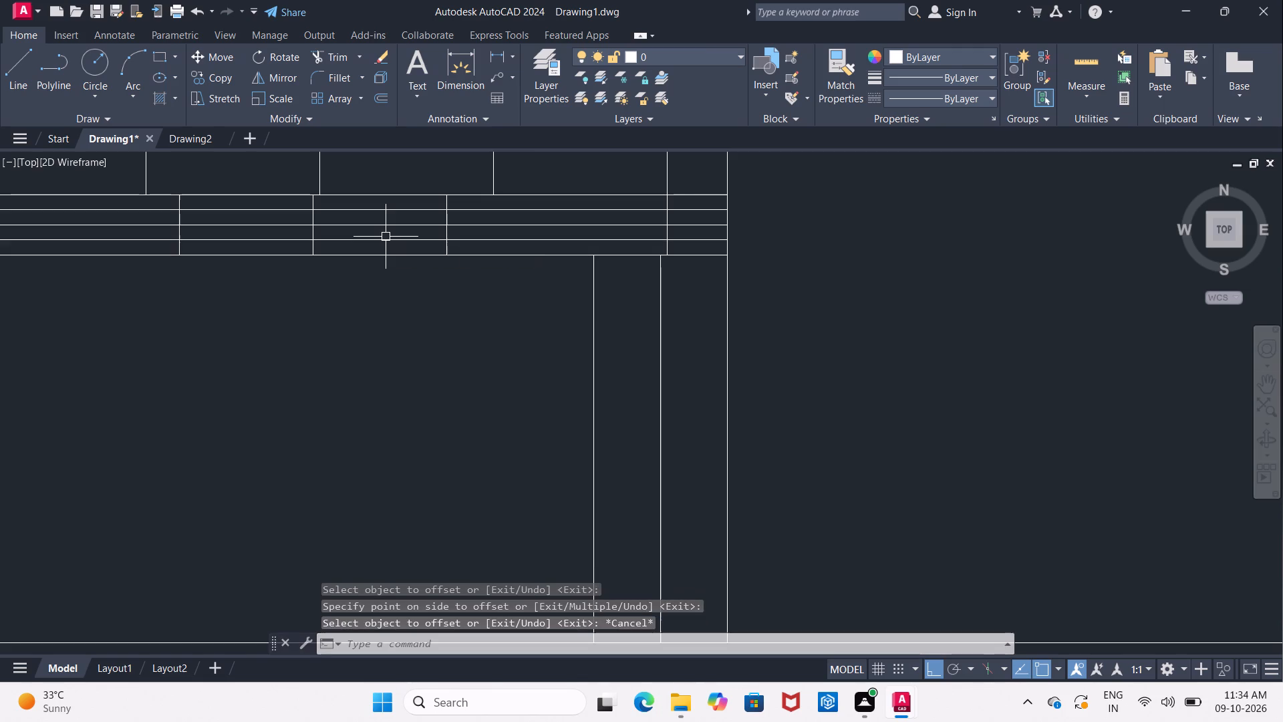
Trim the three intermediate wall lines on both sides of the opening so they remain only between the opening edges.
text(tr)
key(Return)
key(Return)
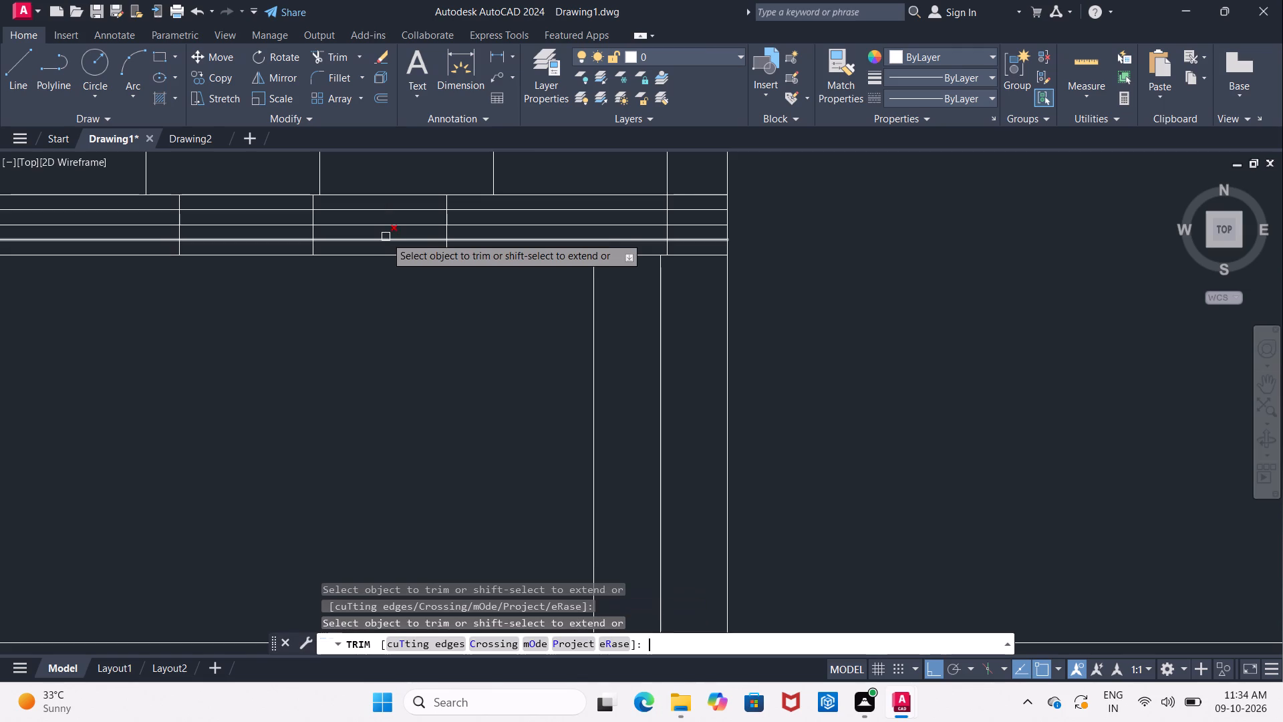
click(704, 212)
click(704, 225)
click(706, 237)
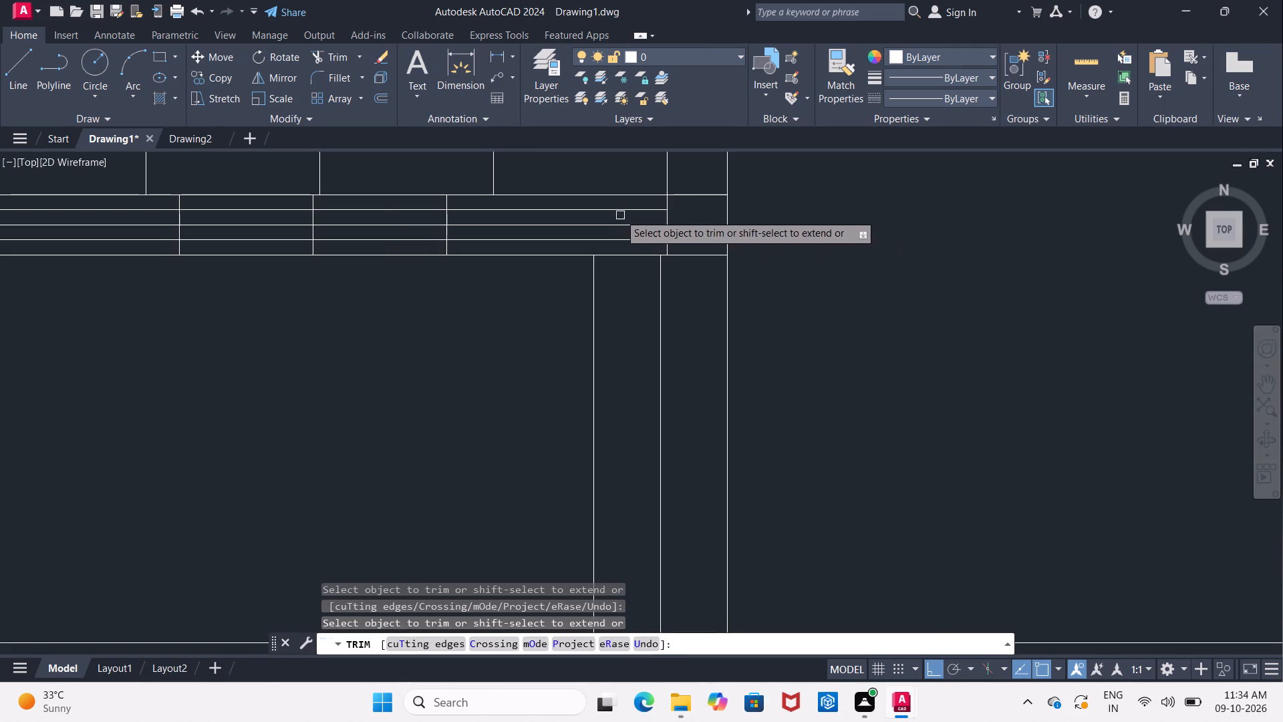
click(618, 209)
click(617, 227)
click(618, 237)
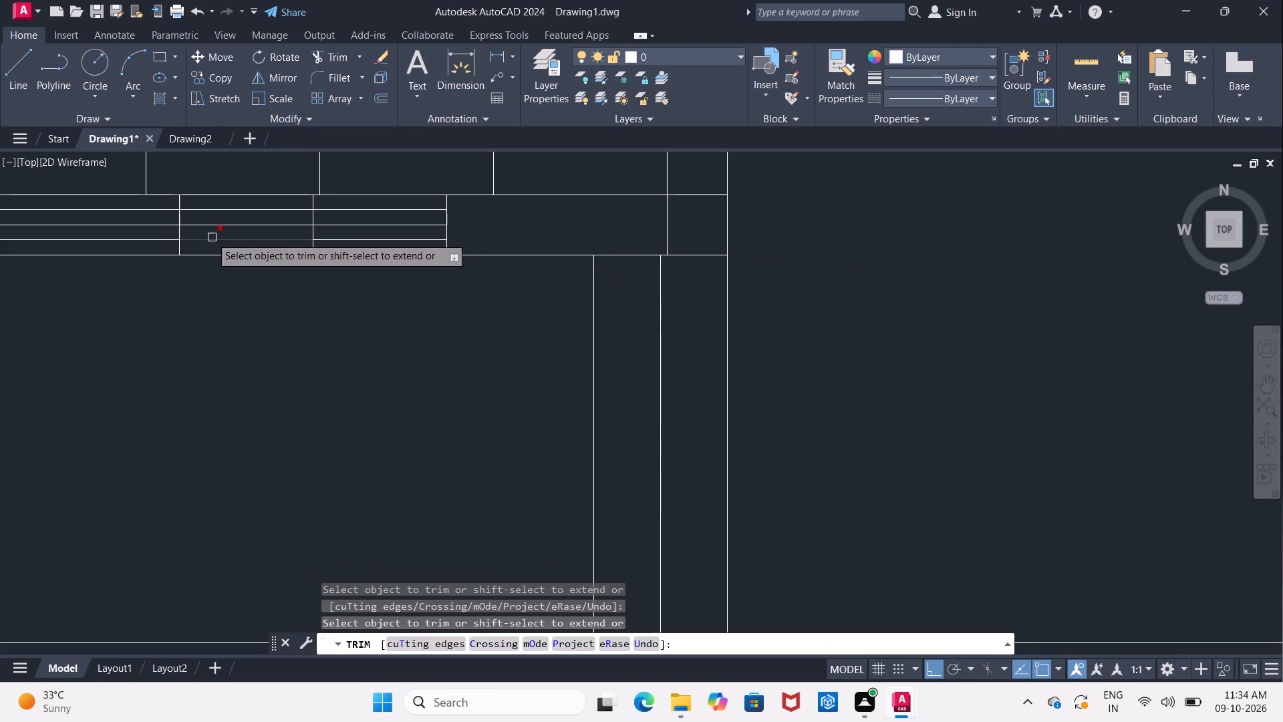
click(162, 213)
click(159, 226)
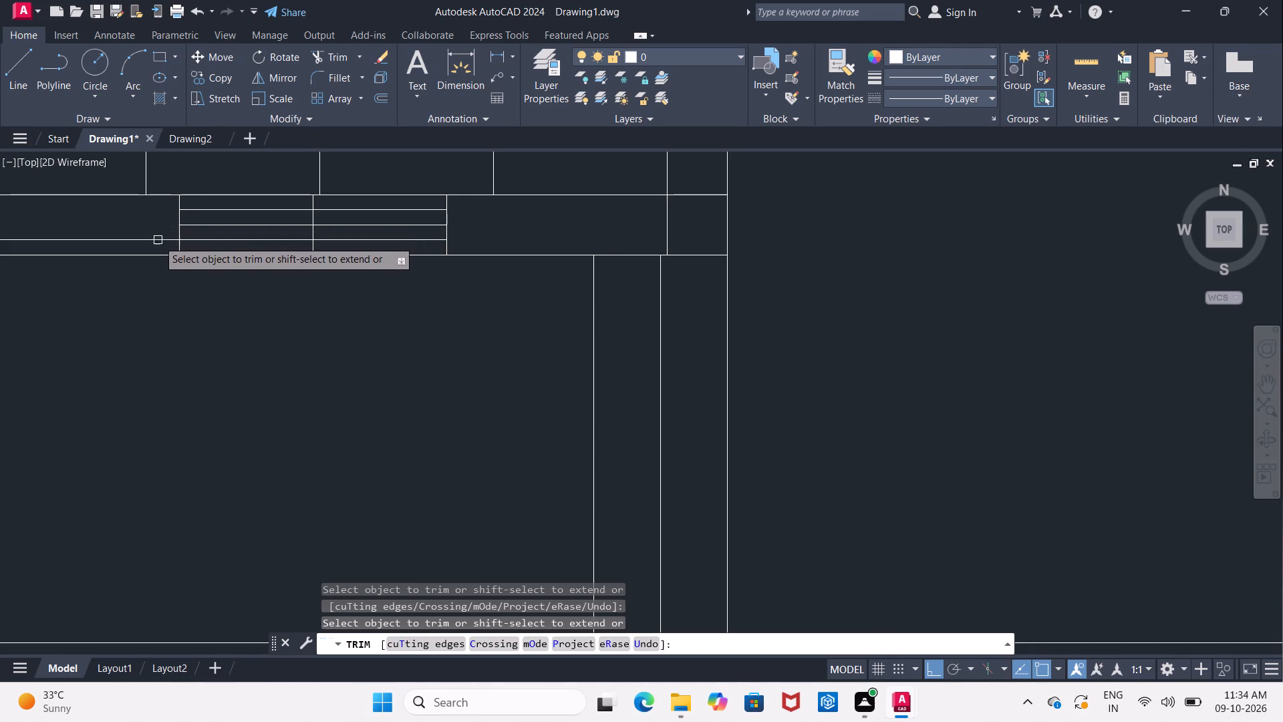
click(157, 247)
click(156, 238)
scroll(158, 238, down, 3)
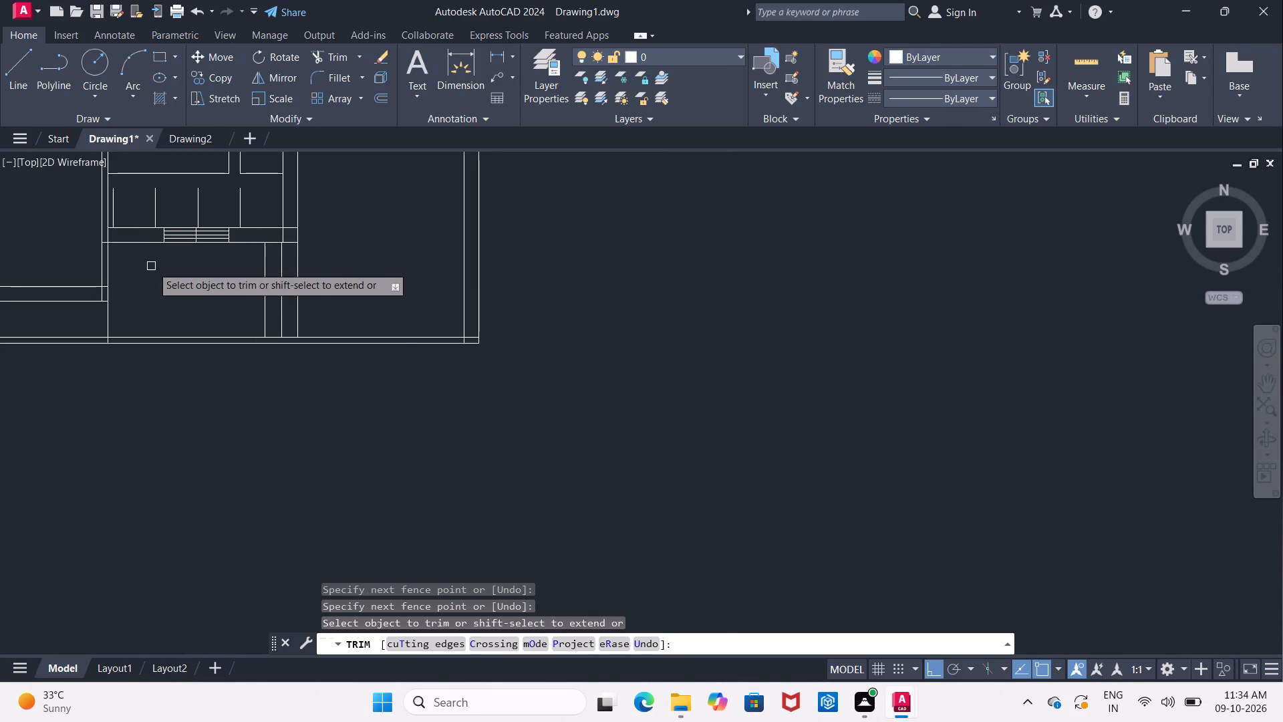
middle_drag(159, 338, 178, 364)
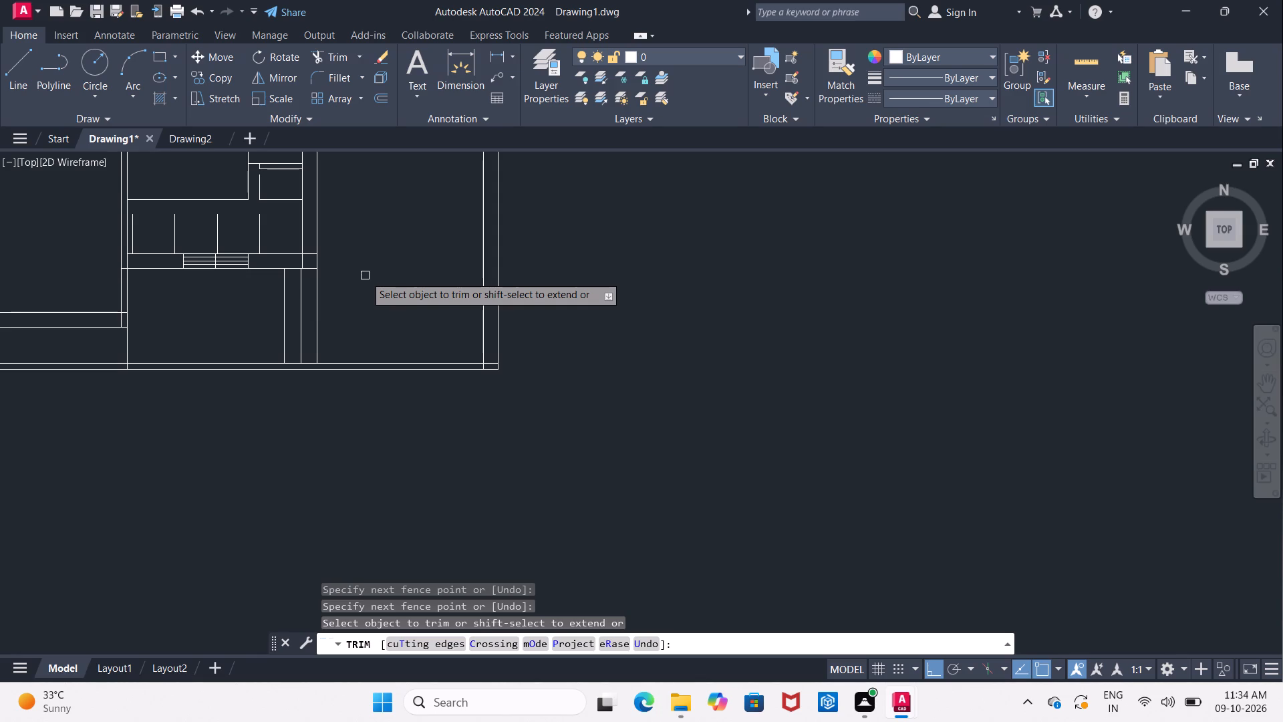
Offset the inner line of the floor plan's east wall by 2" eastward, placing the copy within the wall thickness at the southeast room.
scroll(505, 263, down, 3)
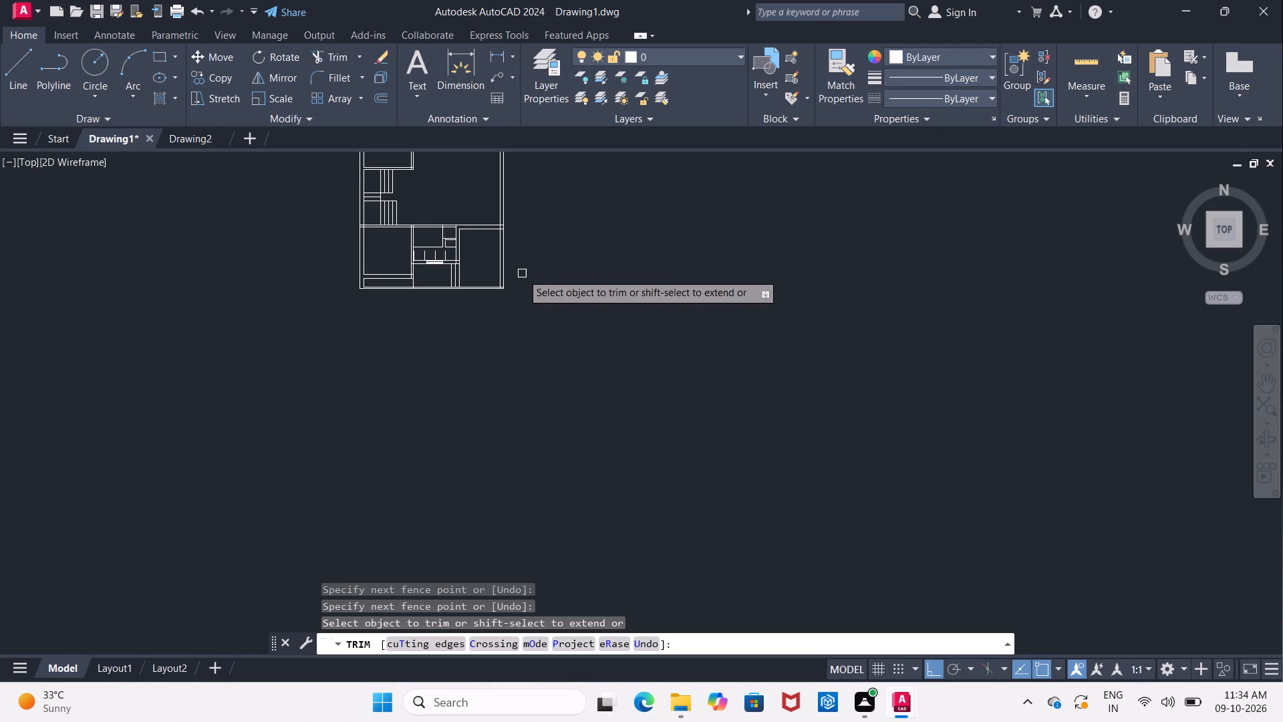
scroll(456, 235, up, 2)
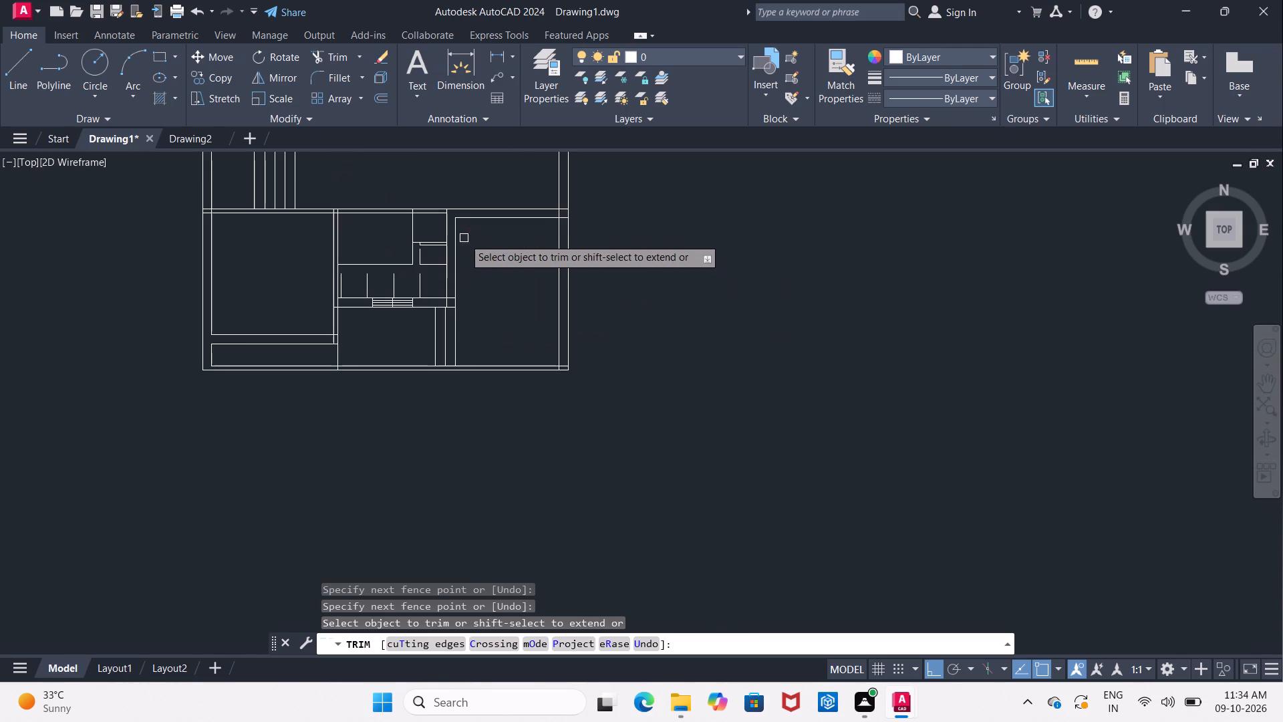
scroll(490, 247, up, 1)
middle_drag(490, 247, 347, 353)
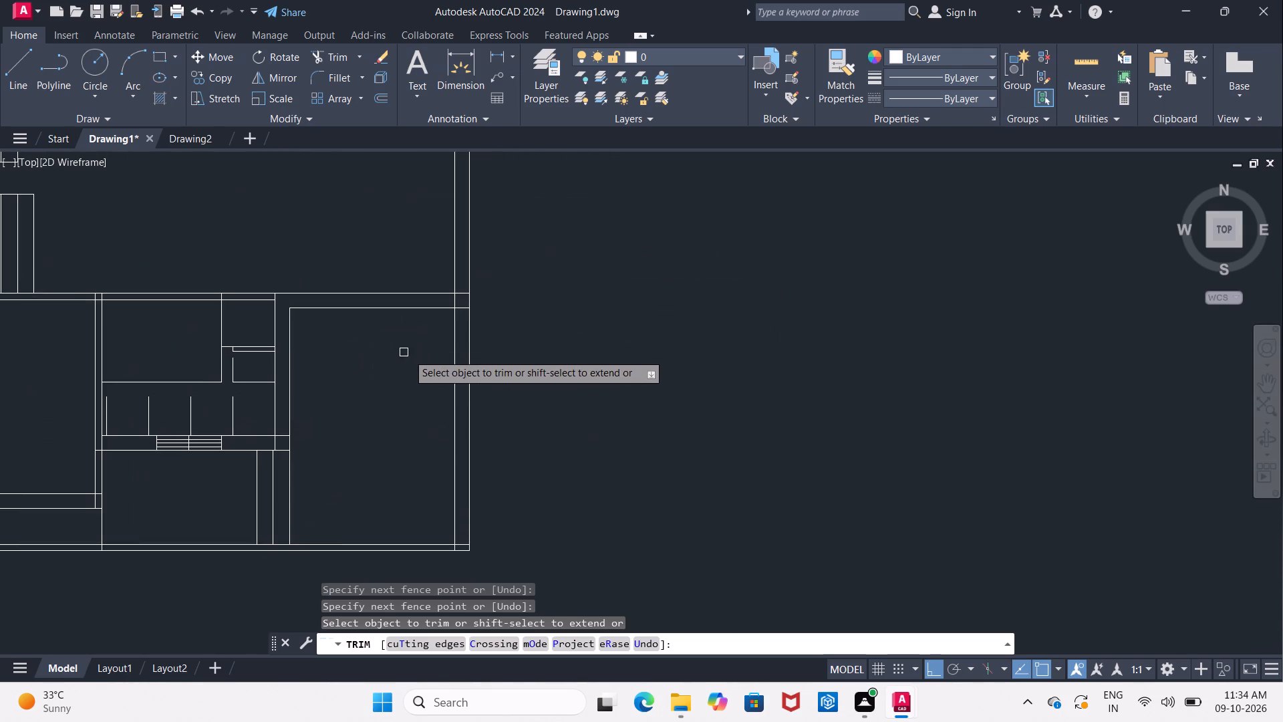
key(Escape)
key(o)
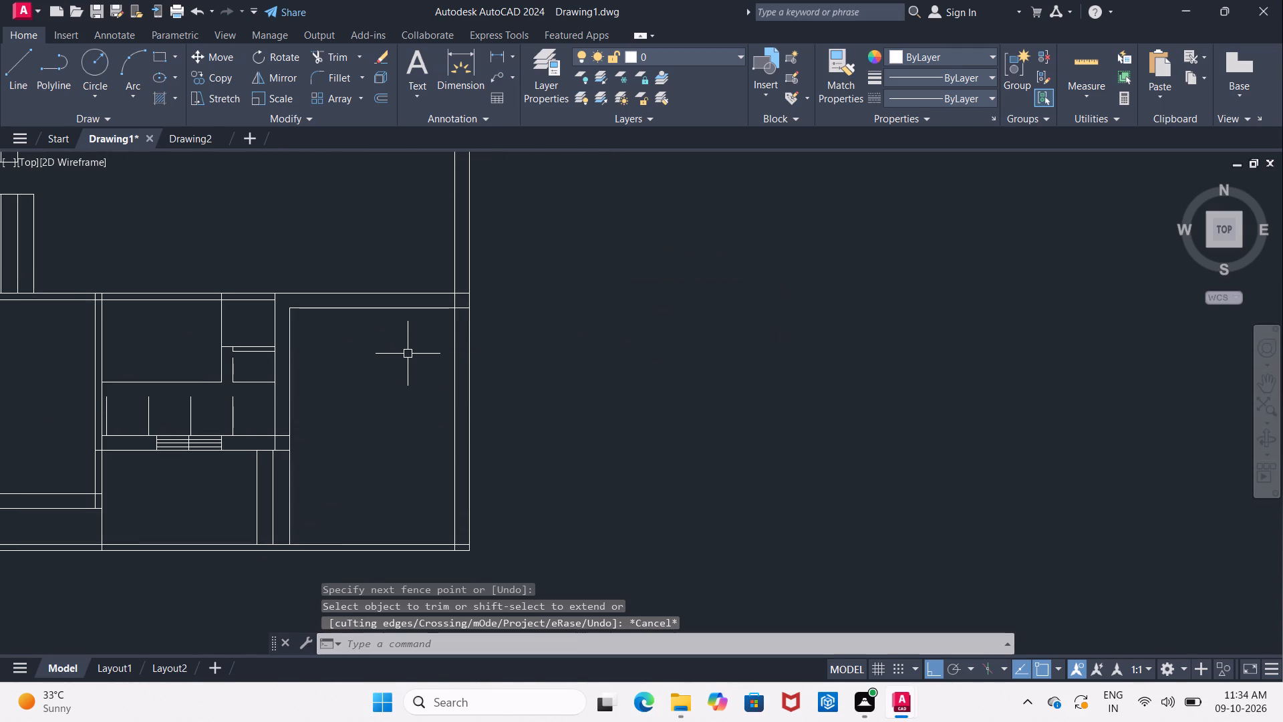
key(Return)
key(2)
key(shift+quotedbl)
key(Return)
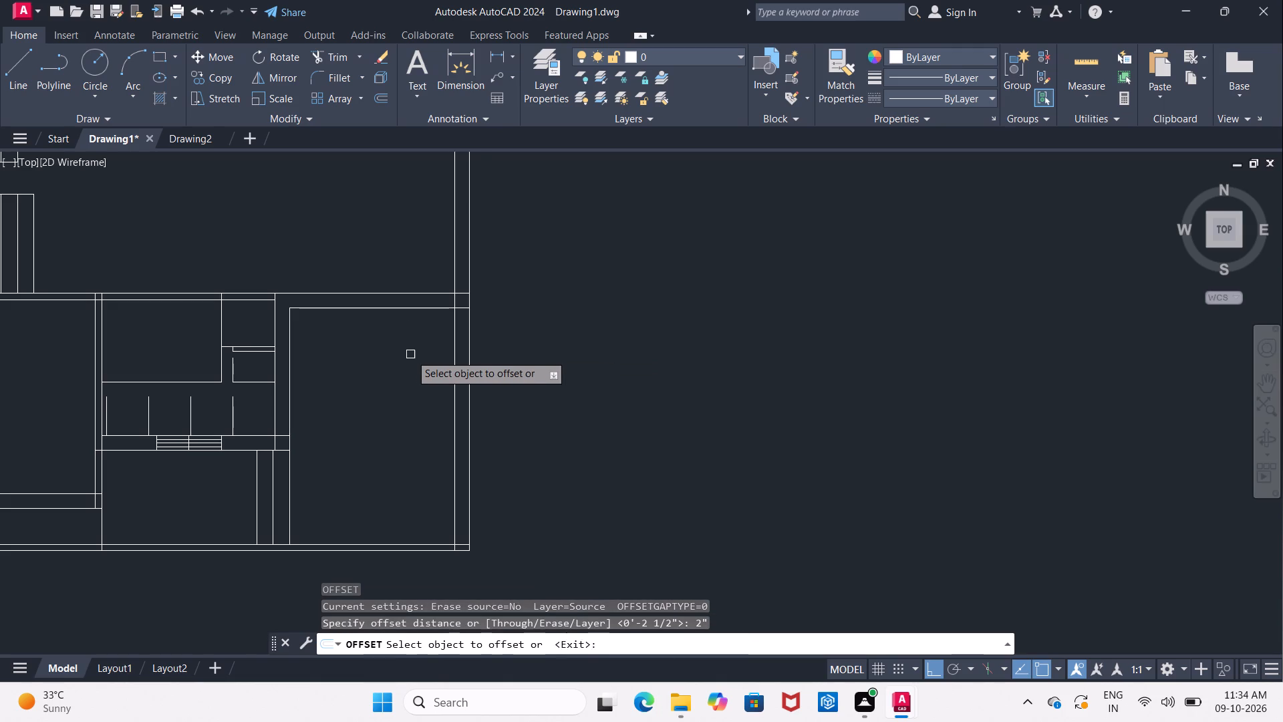
scroll(432, 342, up, 1)
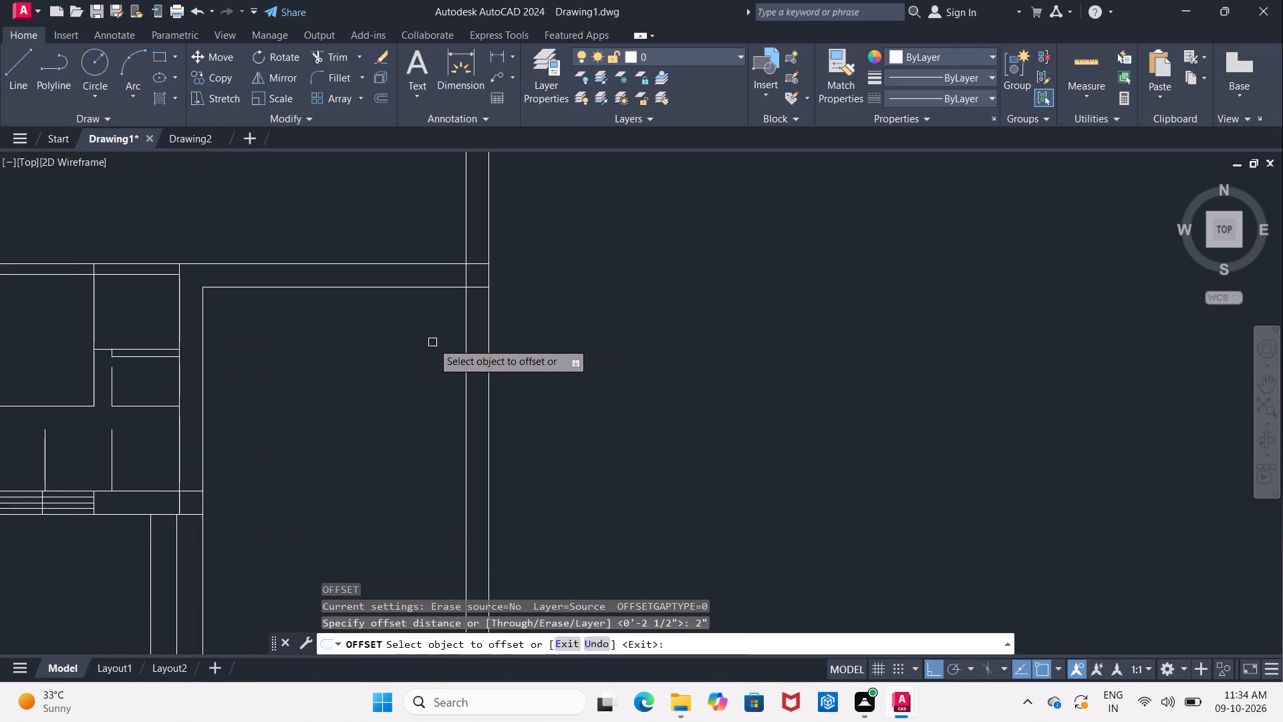
middle_drag(432, 342, 312, 365)
click(344, 310)
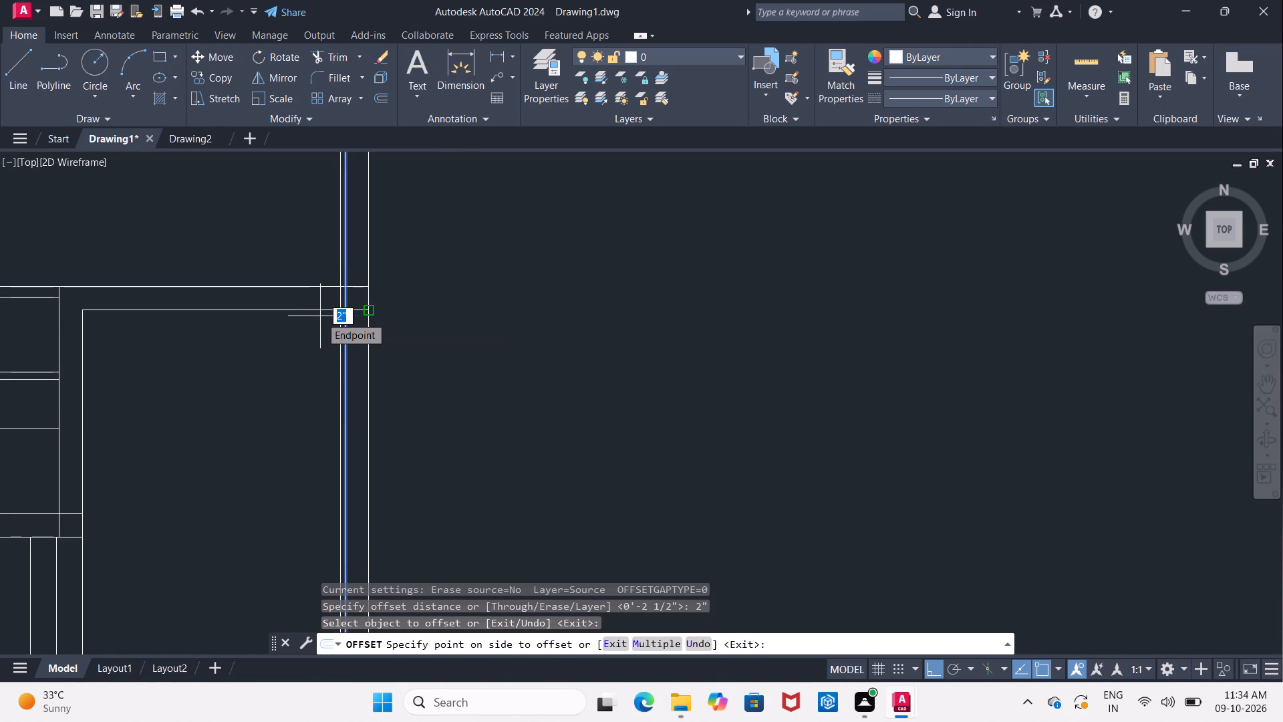
click(320, 316)
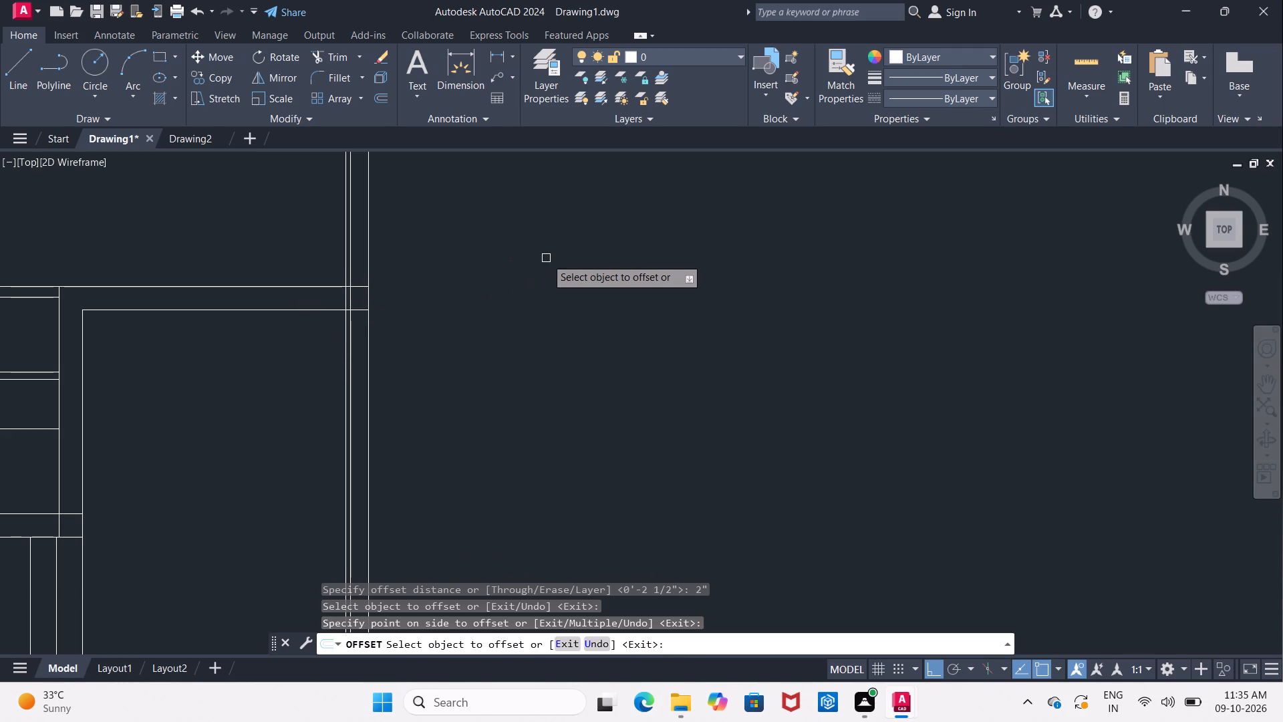
key(Return)
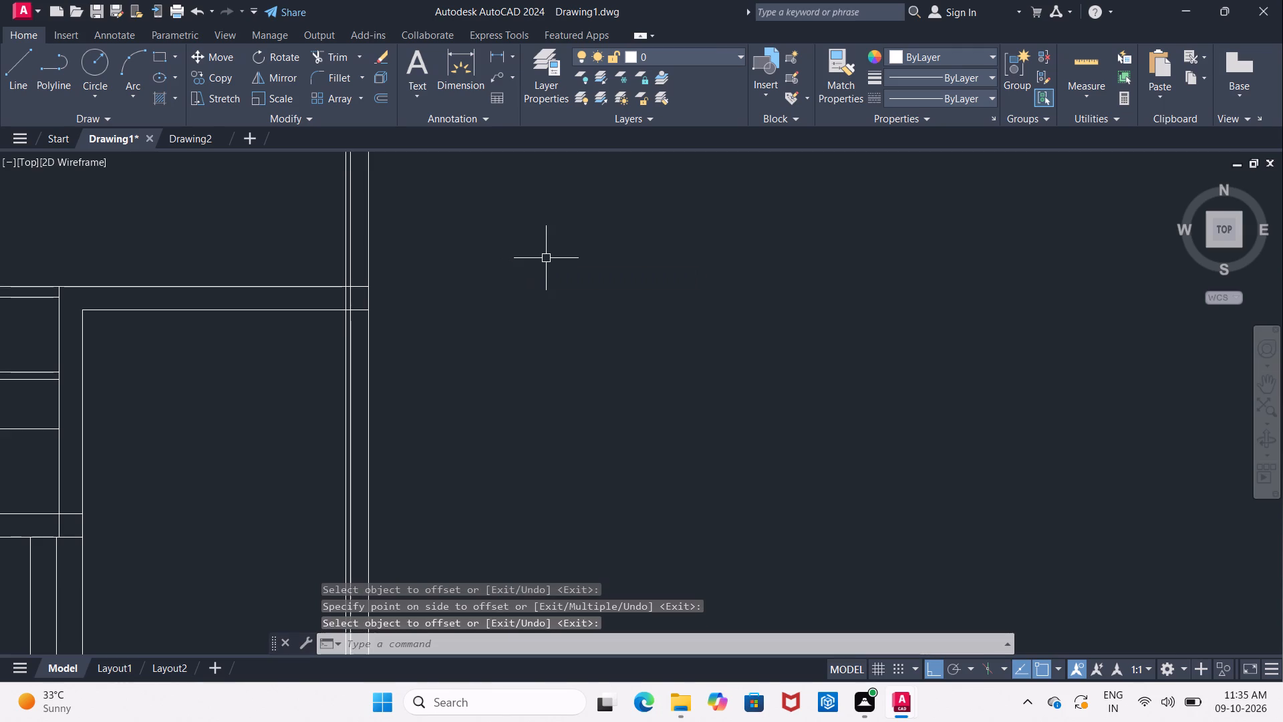
Offset the east wall's inner line 4' westward through the southeast room.
key(Return)
text(4')
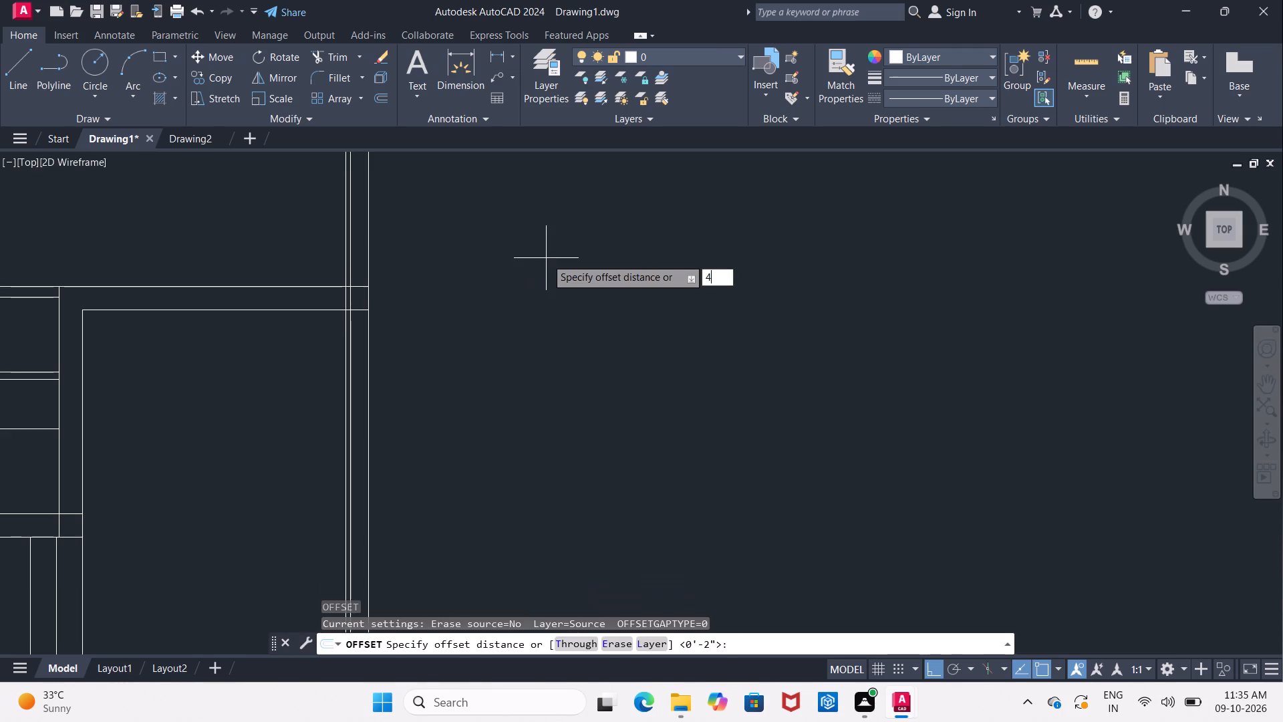
key(Return)
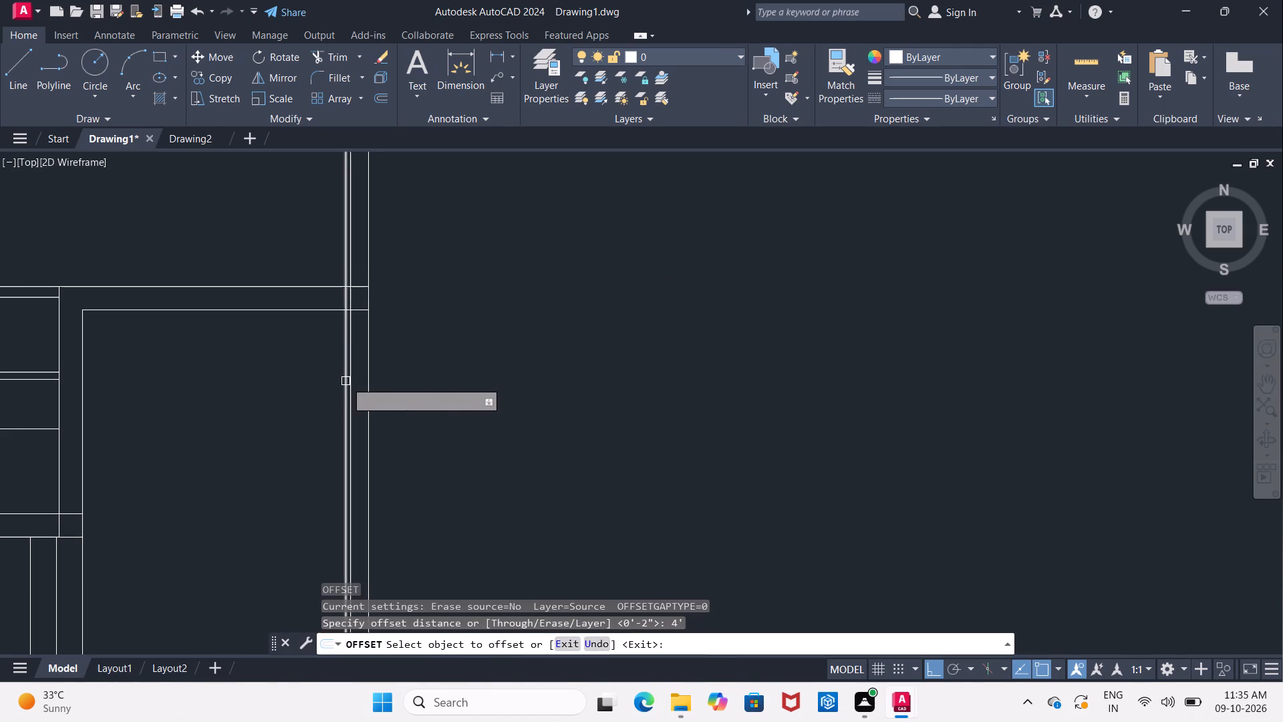
click(345, 381)
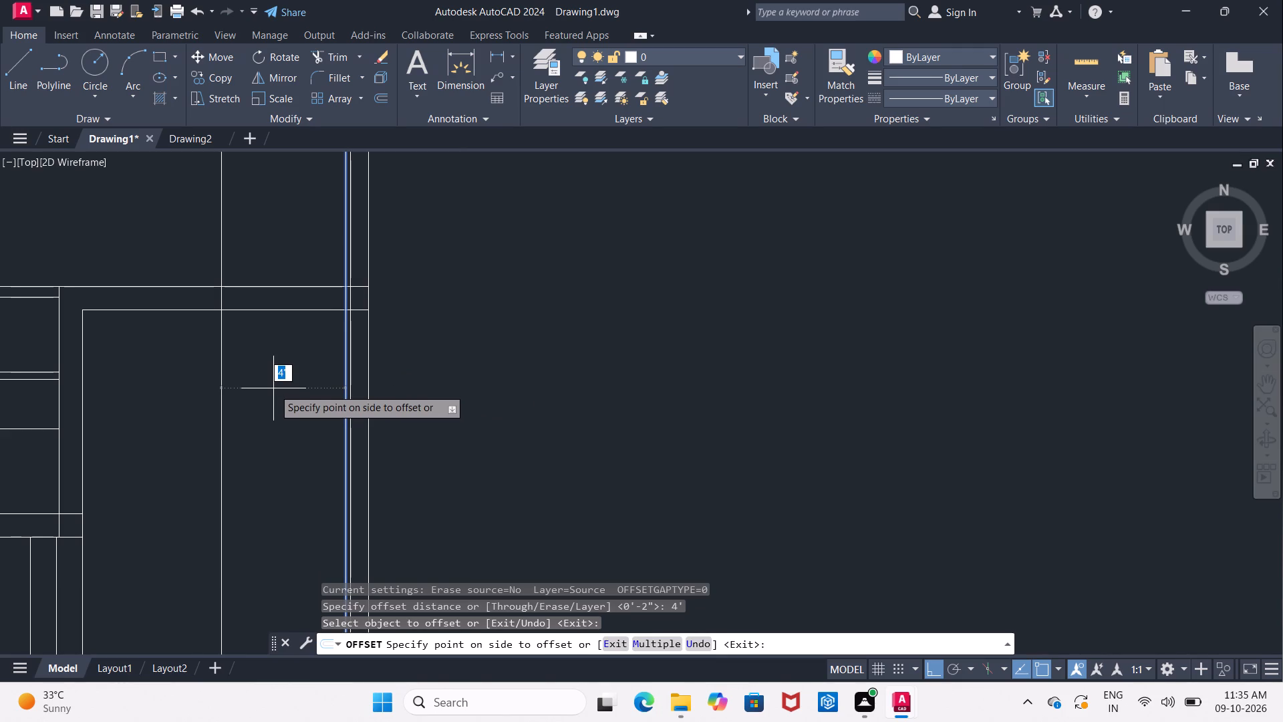
click(273, 388)
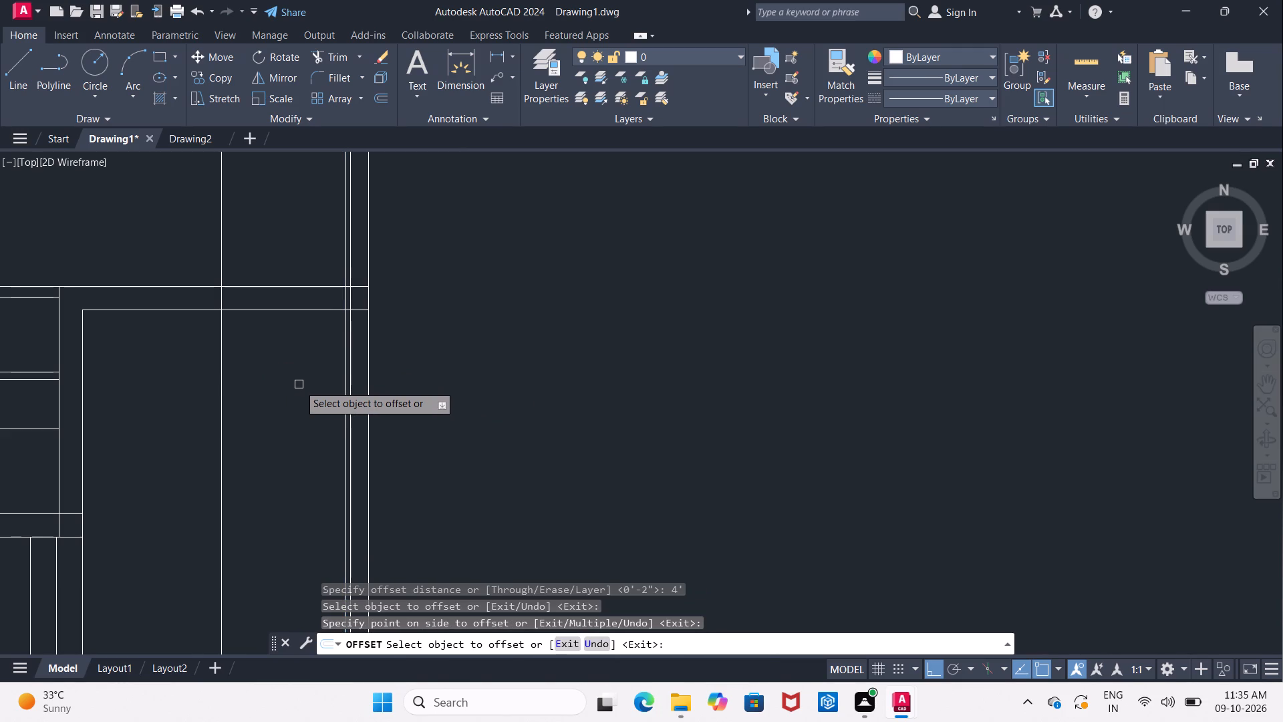
key(Return)
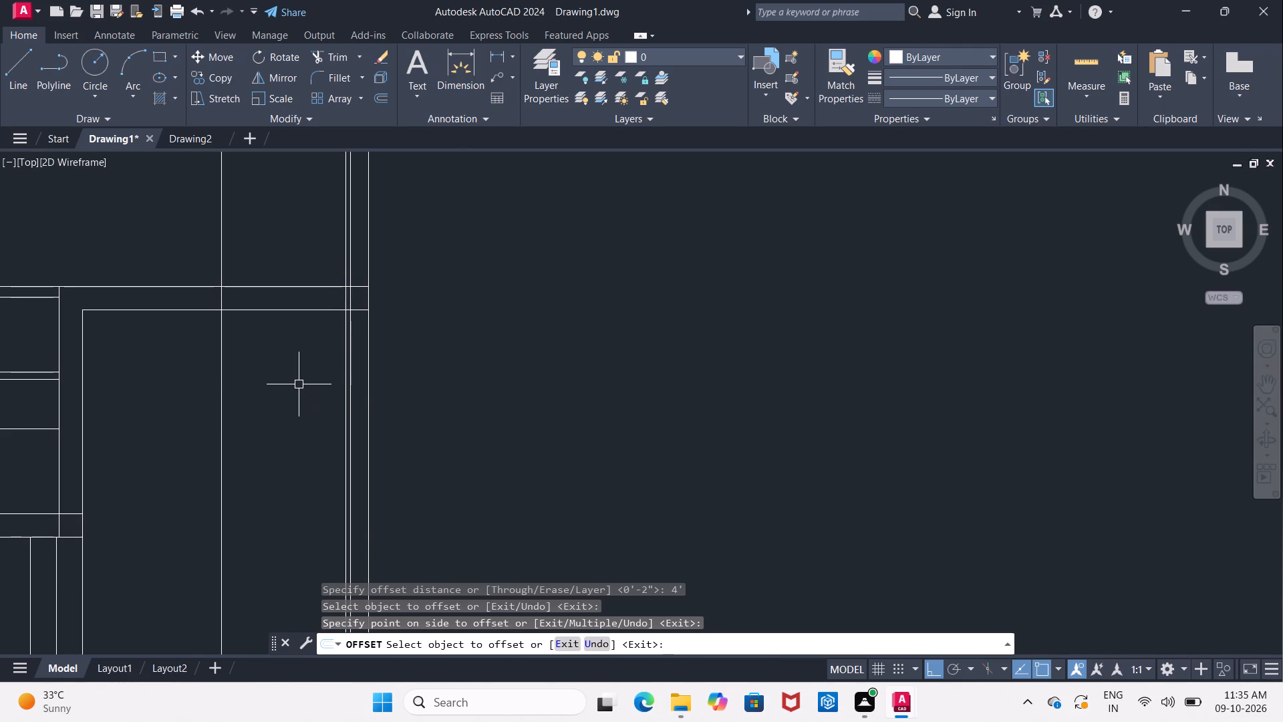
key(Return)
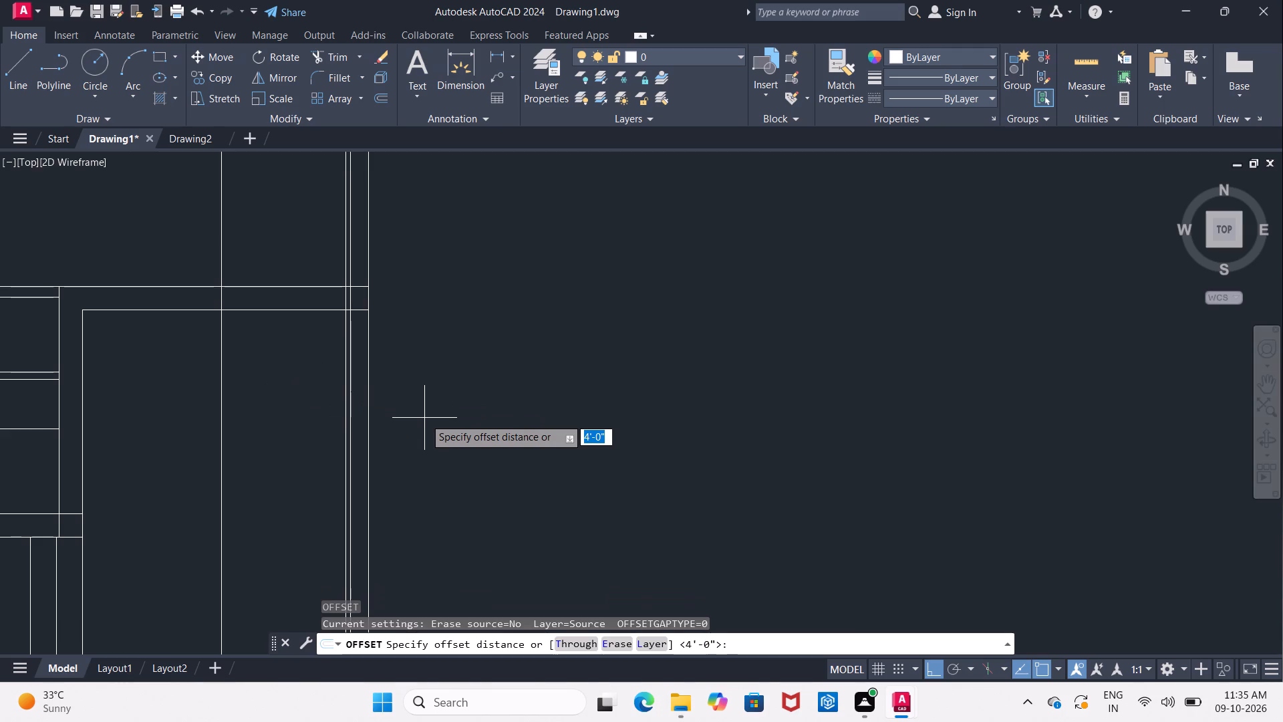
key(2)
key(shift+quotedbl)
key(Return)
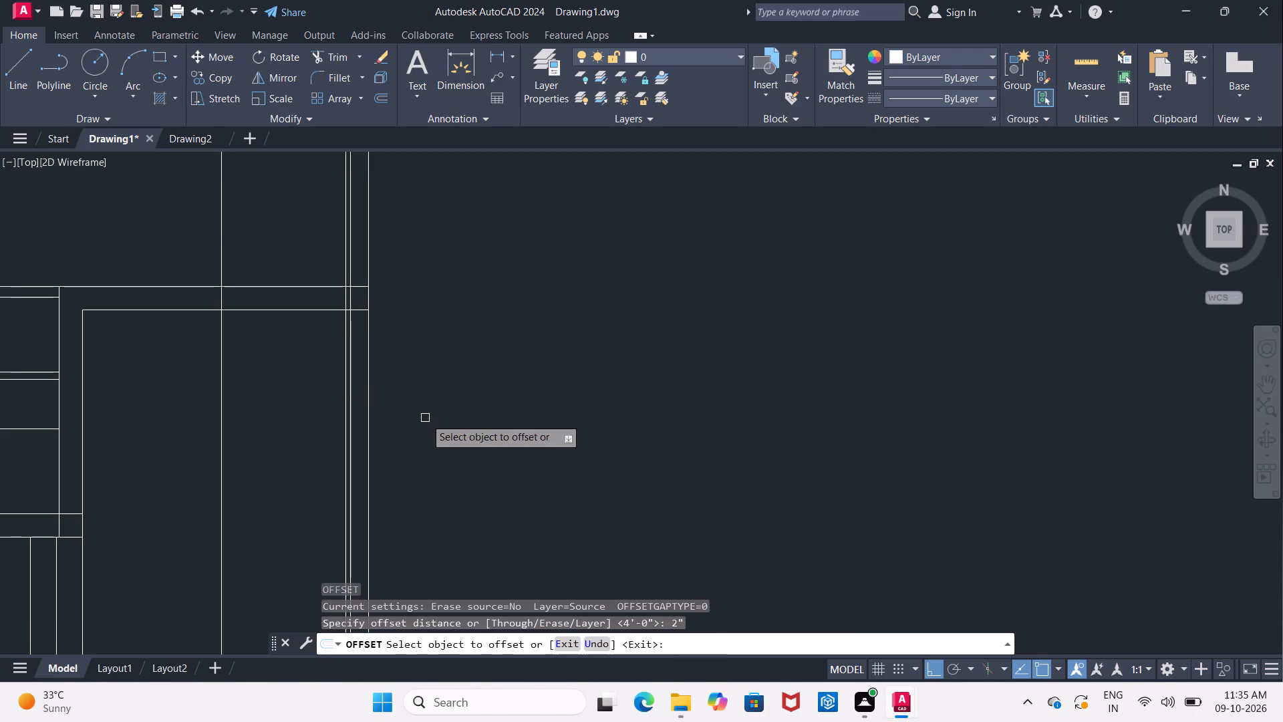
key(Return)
Offset the vertical line that lies 4' inside the east wall by 4" to the west.
key(Return)
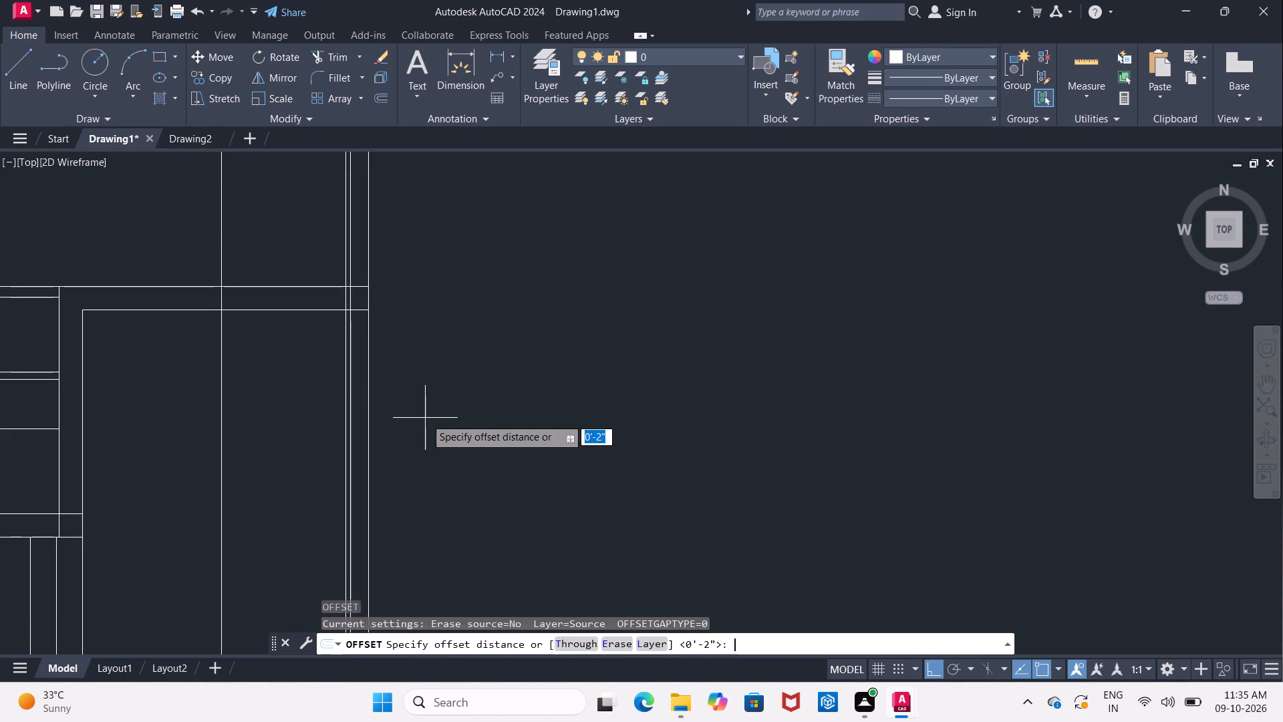
text(4")
key(Return)
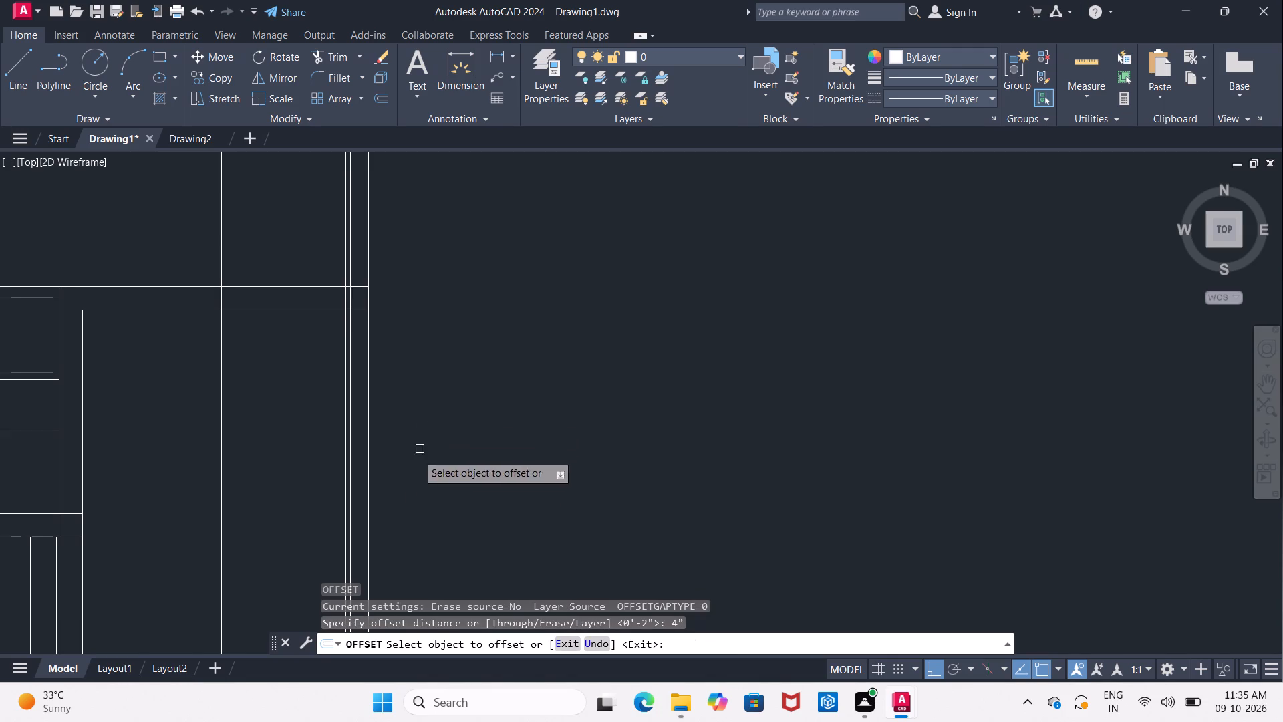
click(222, 451)
click(158, 463)
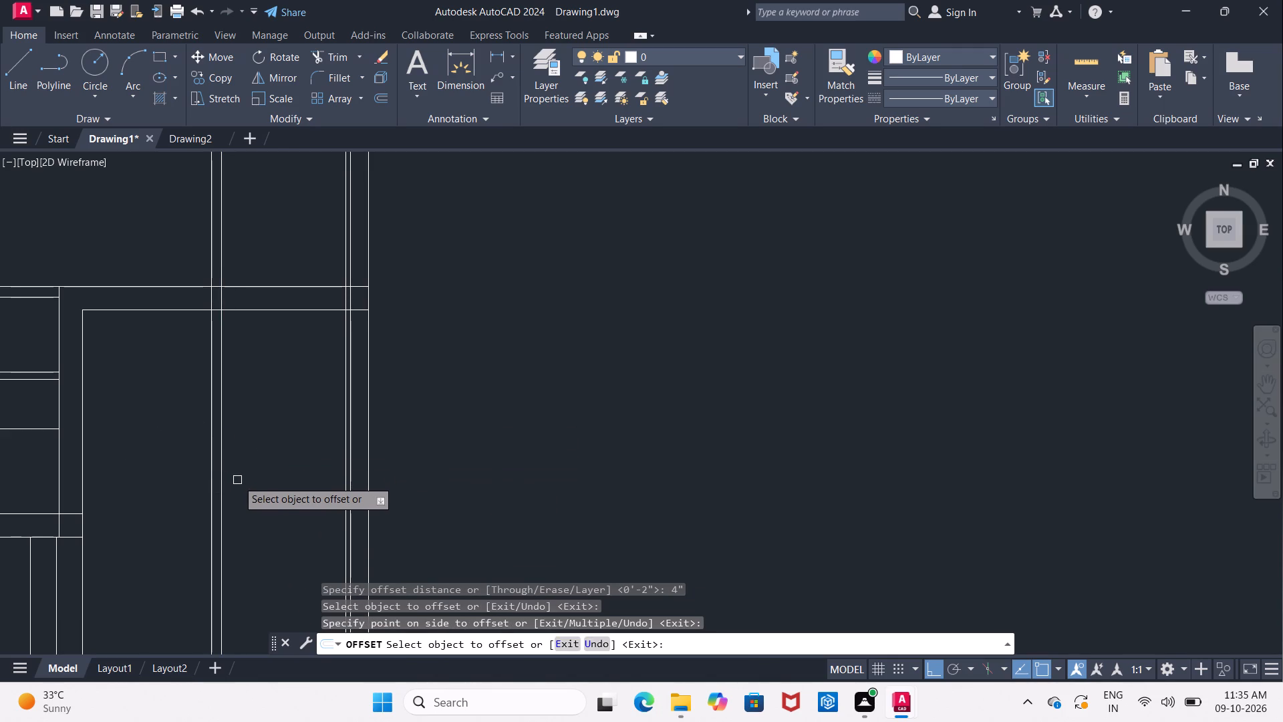
key(Return)
Offset the western line of the new 4" pair by 3'6" to the west, toward the southeast room's west wall.
key(Return)
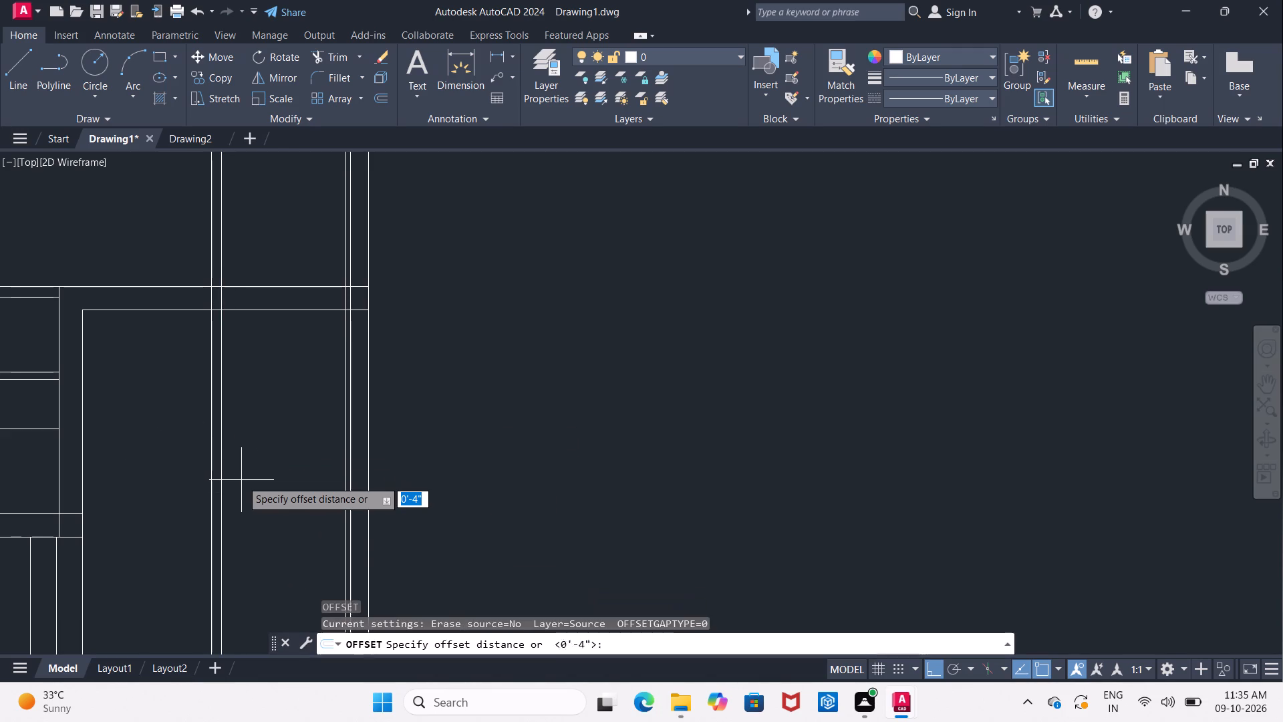
key(3)
key(apostrophe)
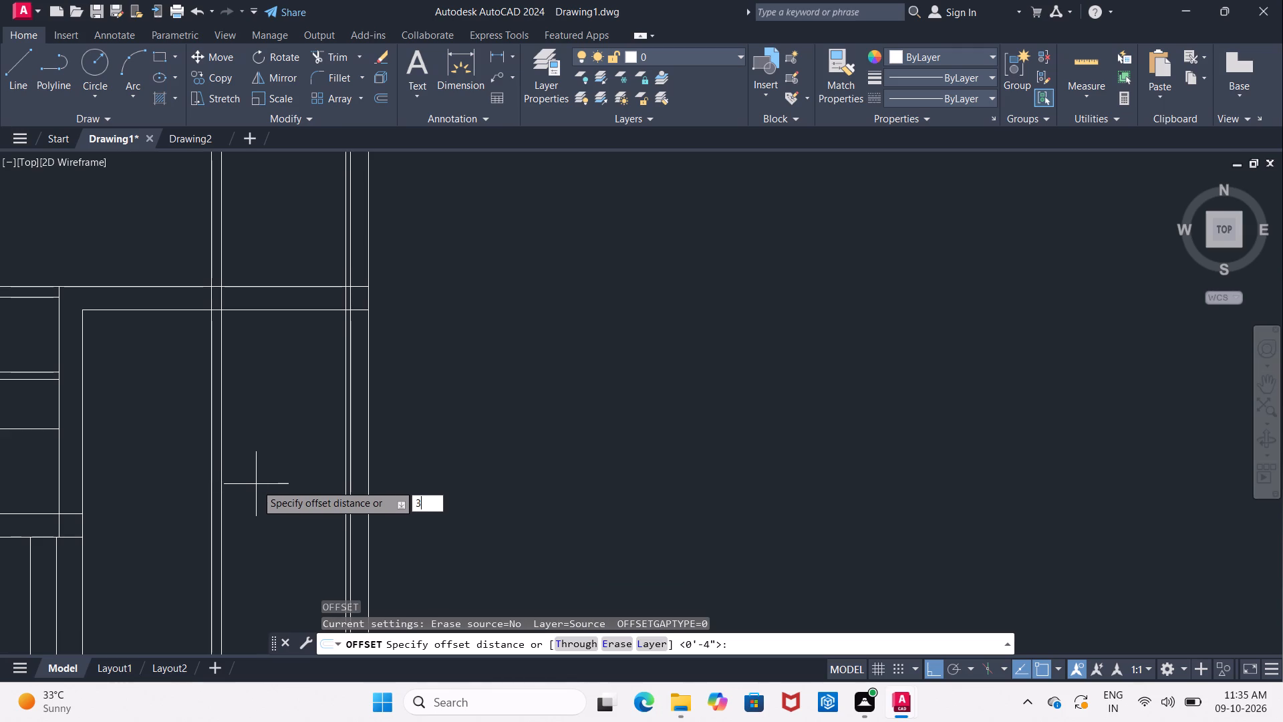
key(6)
key(shift+quotedbl)
key(Return)
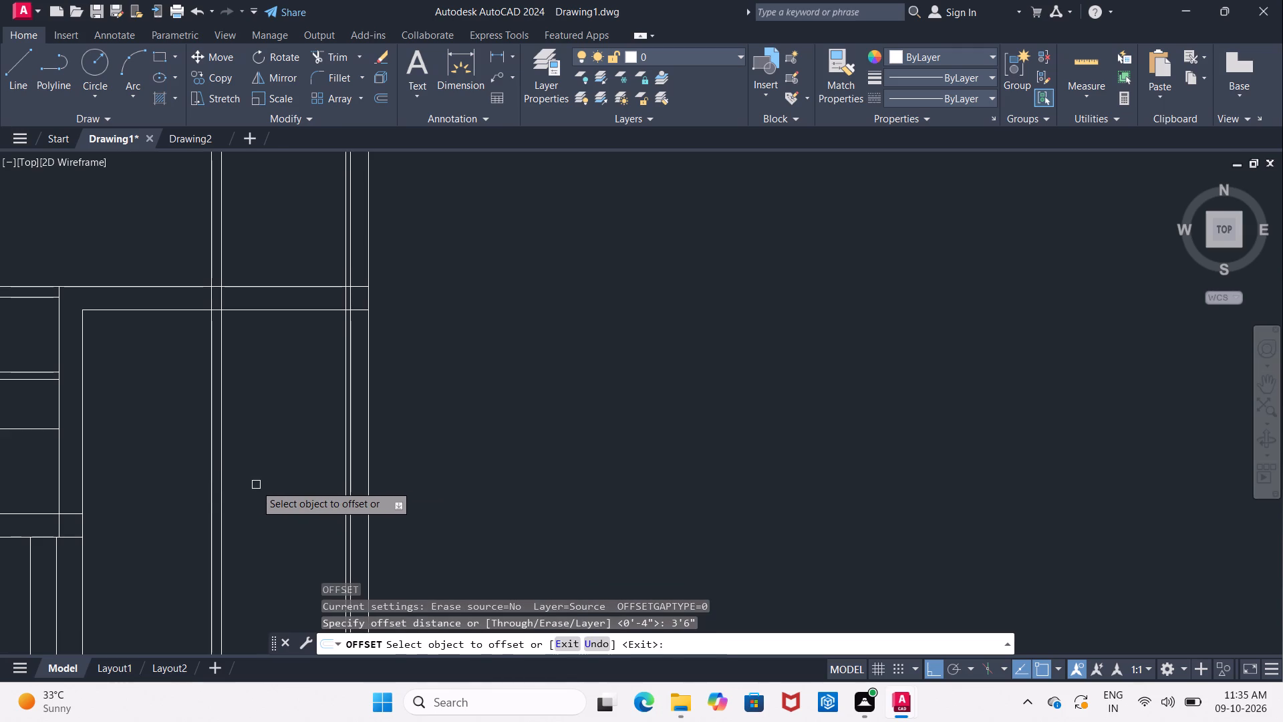
click(211, 477)
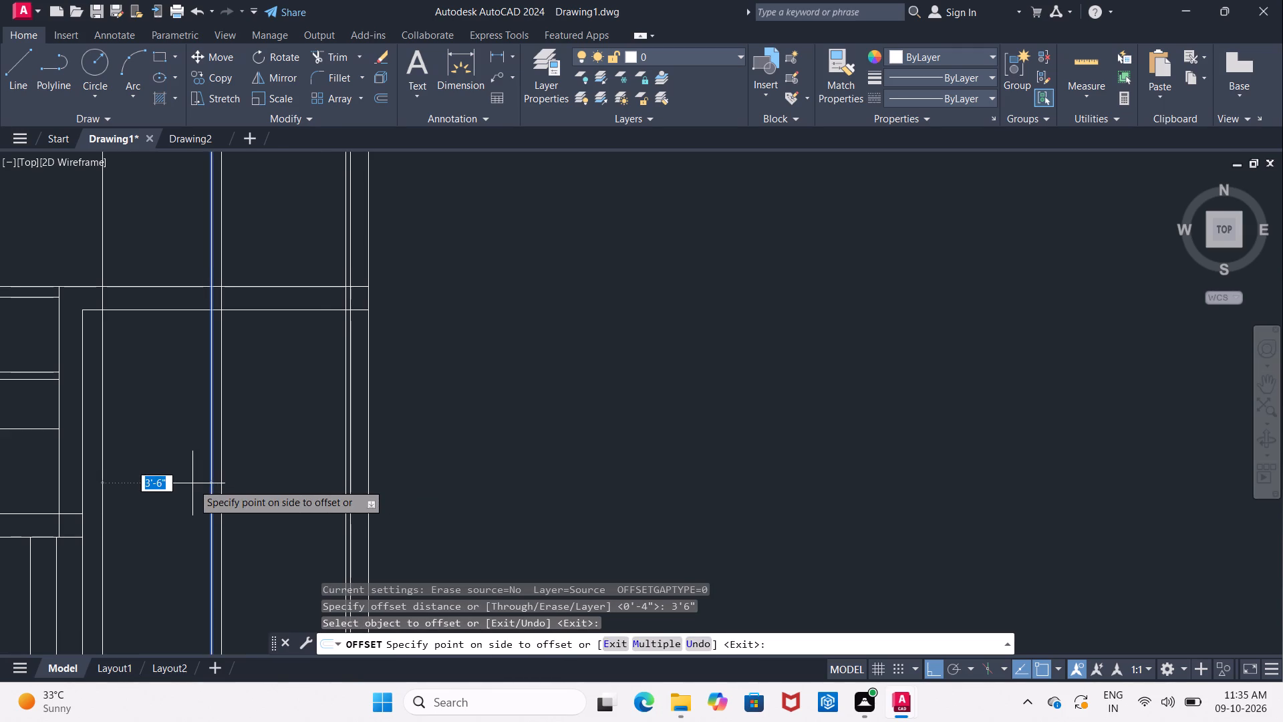
click(192, 483)
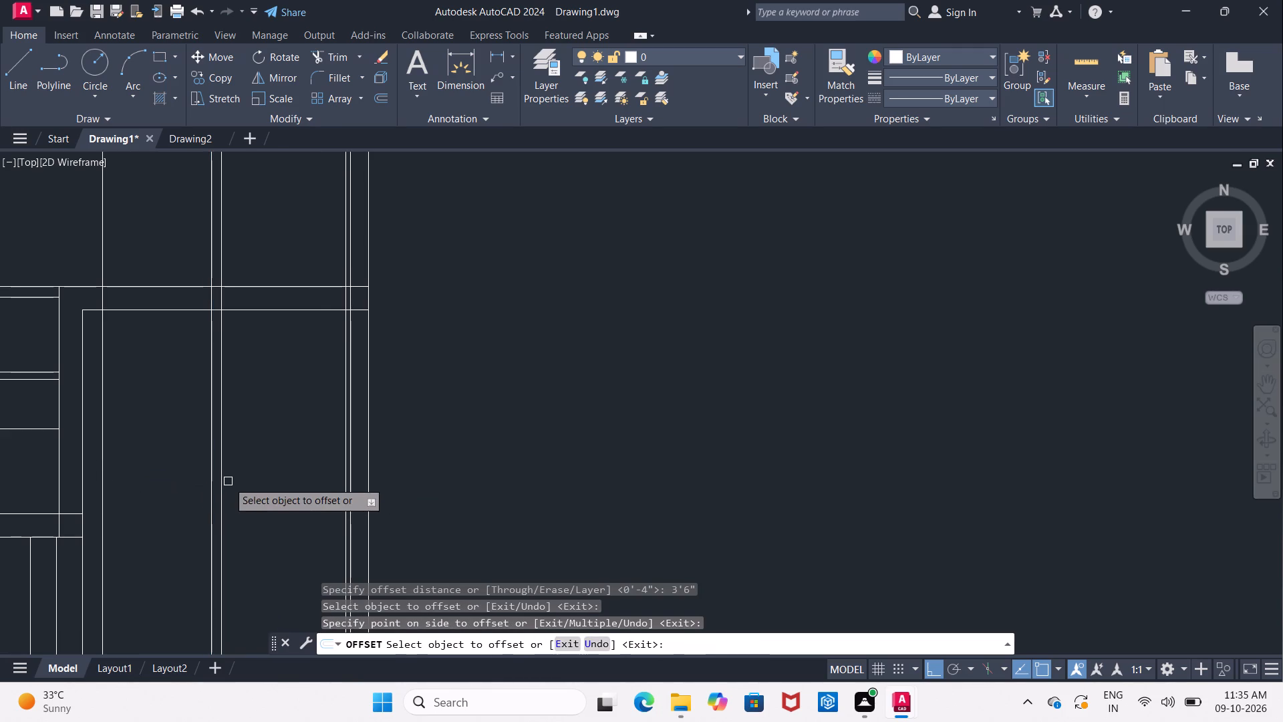
key(Escape)
Trim the 3'6" offset line and the western line of the 4" pair where they extend north of the southeast room's north wall.
text(tr)
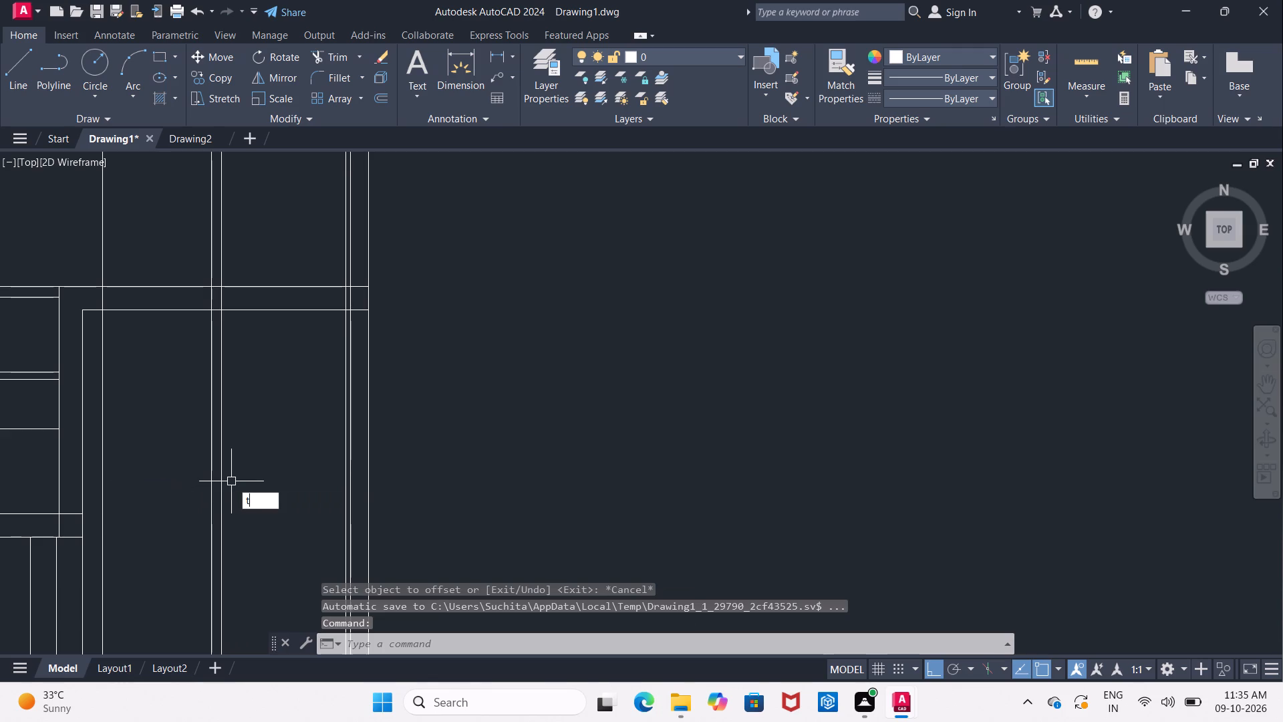
key(Return)
key(Return)
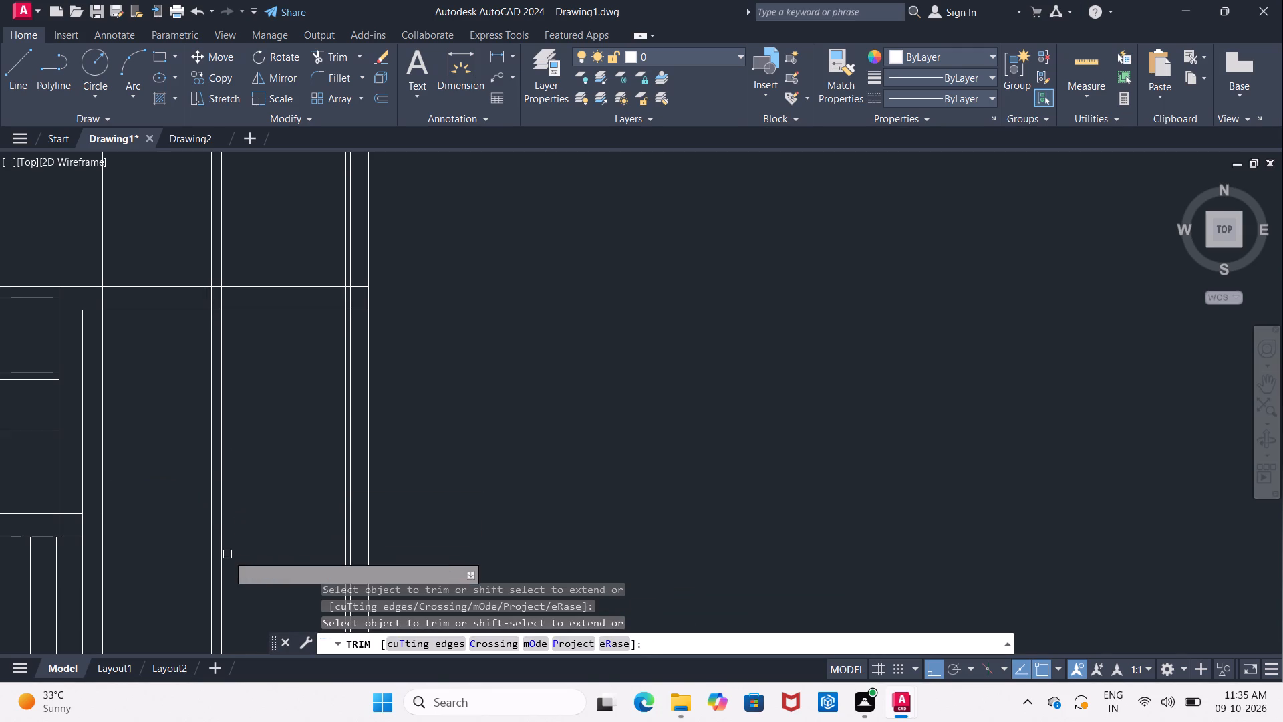
drag(75, 206, 86, 209)
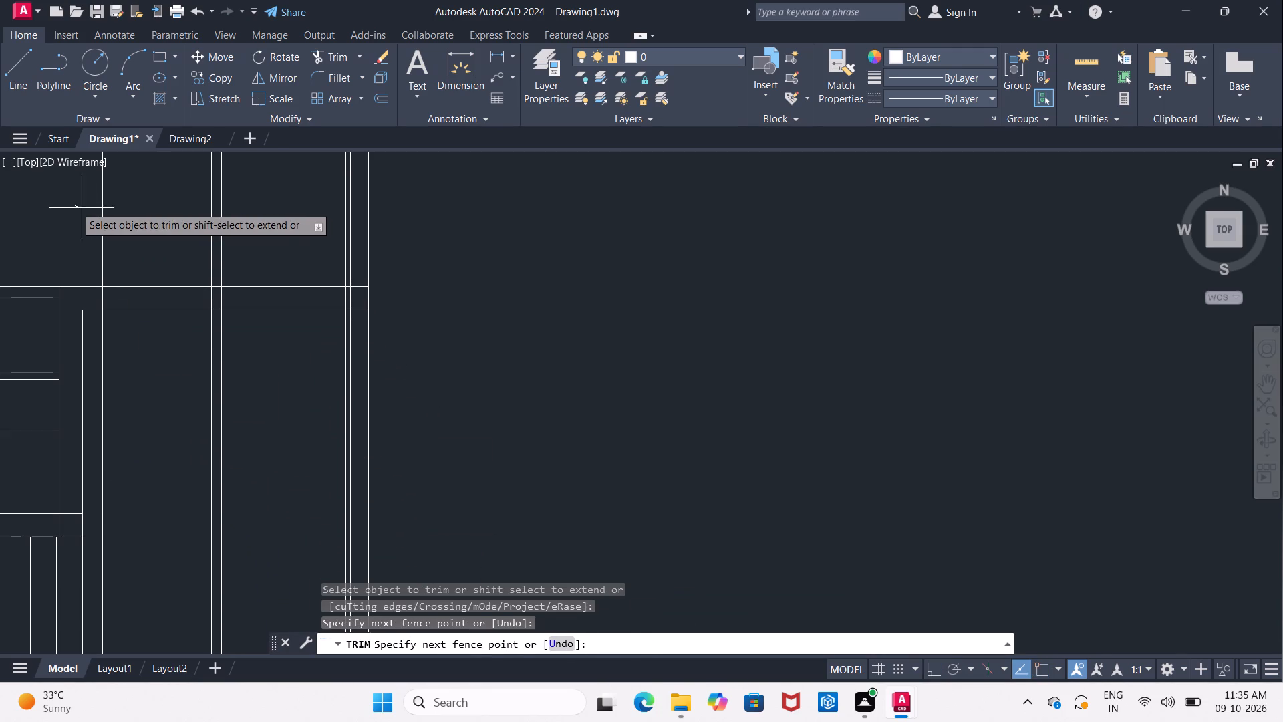
drag(86, 209, 148, 217)
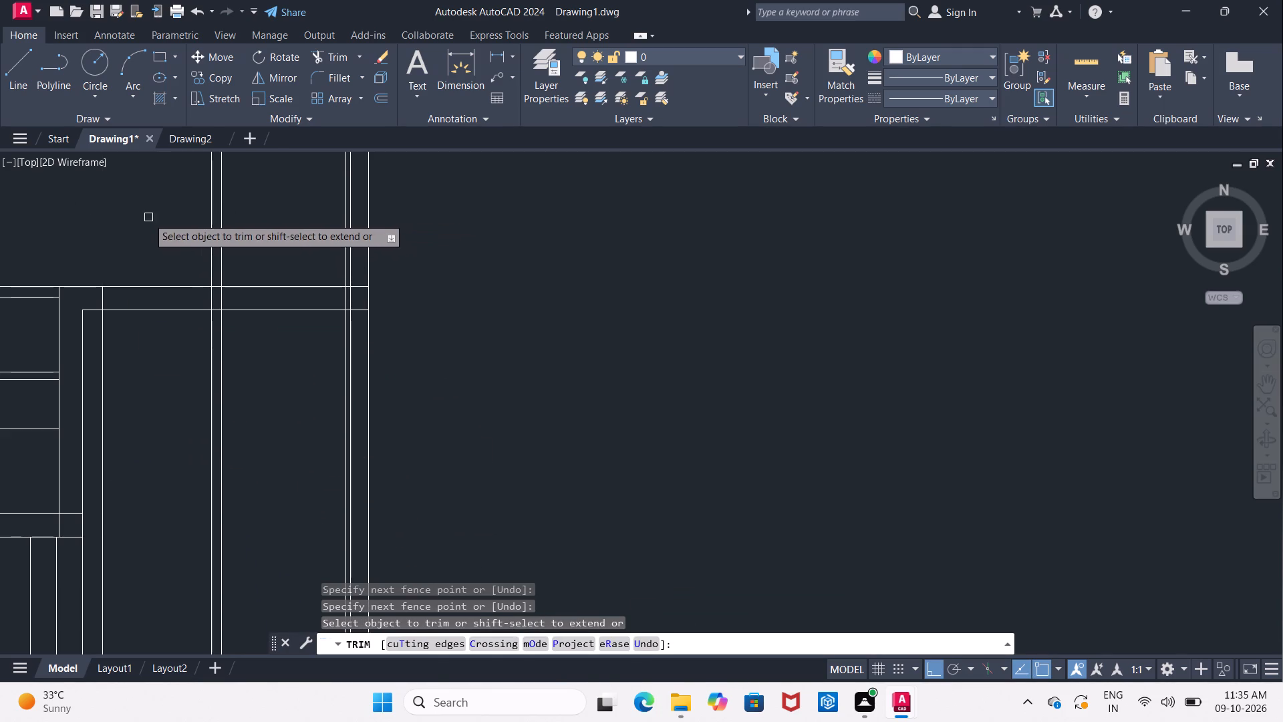
drag(148, 217, 215, 249)
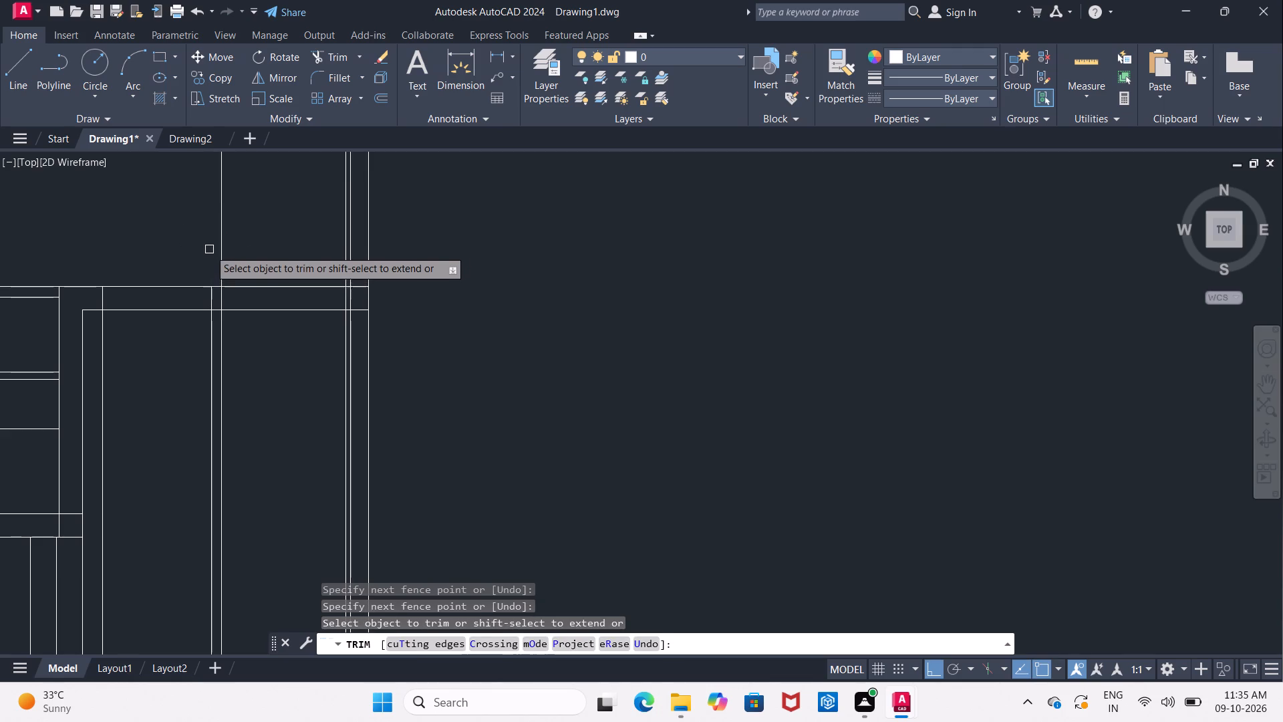
scroll(250, 255, up, 1)
middle_drag(250, 255, 202, 310)
scroll(202, 310, down, 1)
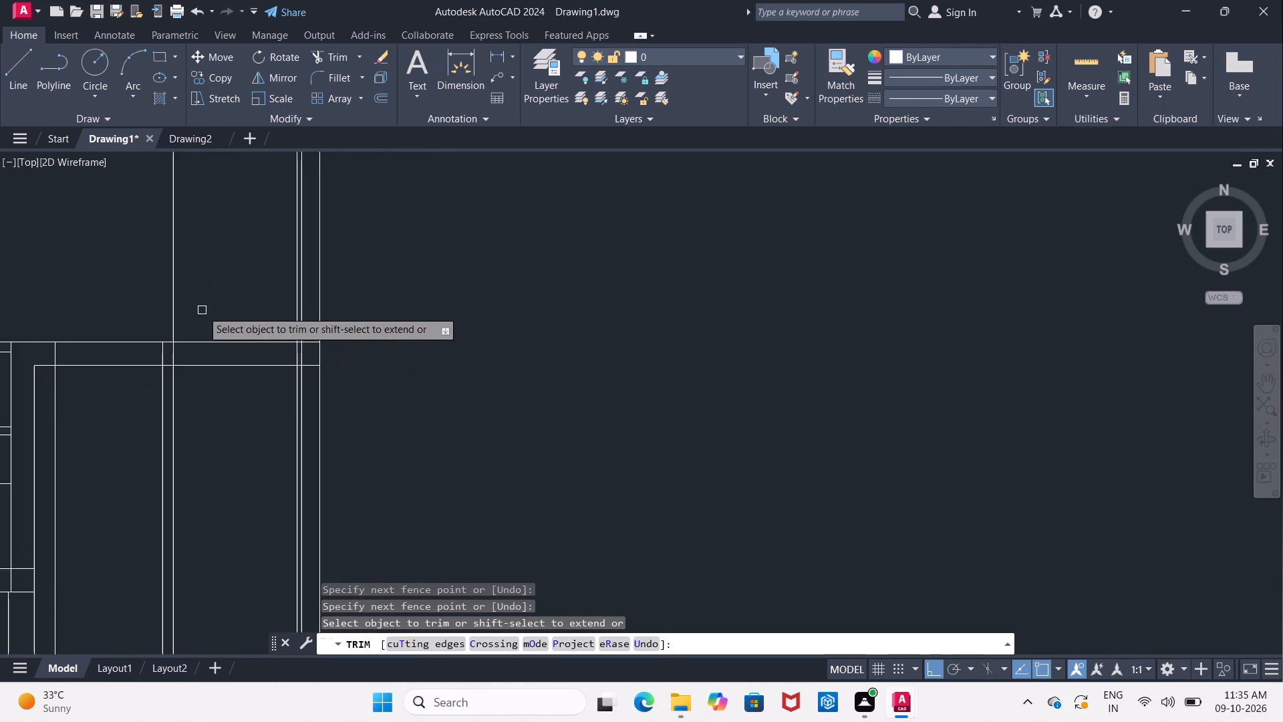
middle_drag(210, 295, 171, 340)
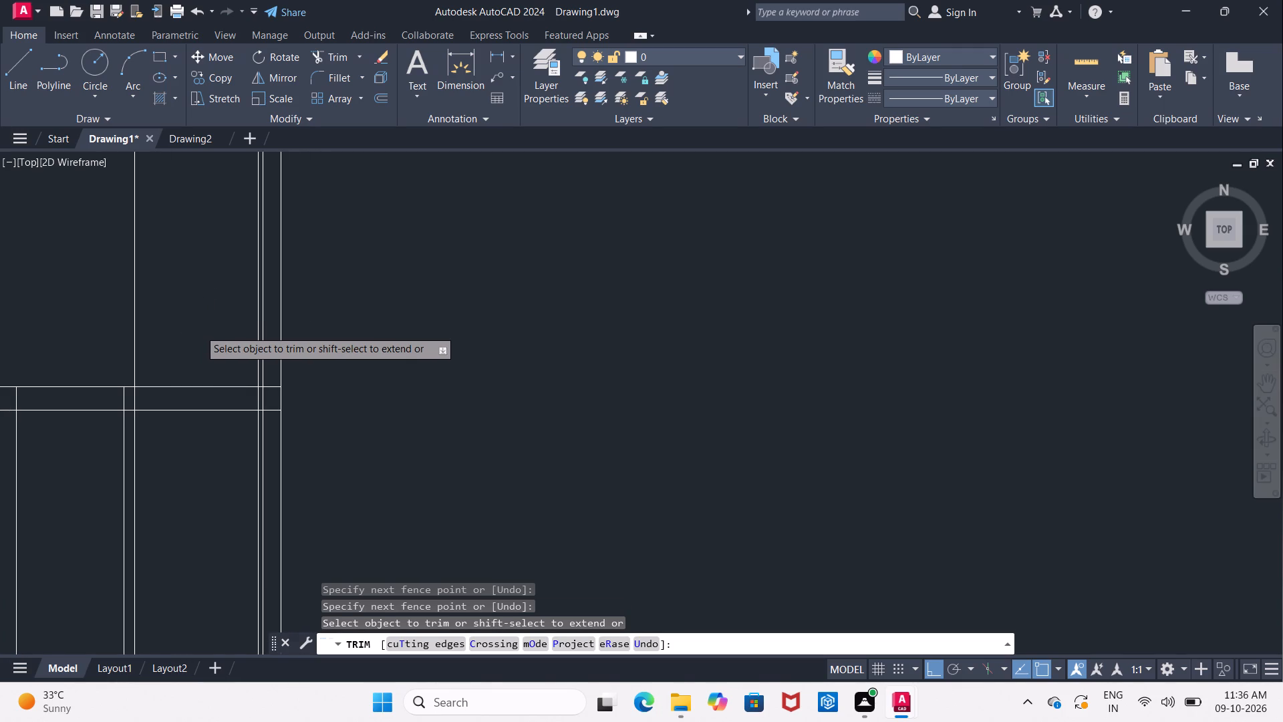
key(Escape)
Offset the upper line of the southeast room's north wall 3'6" to the north.
key(o)
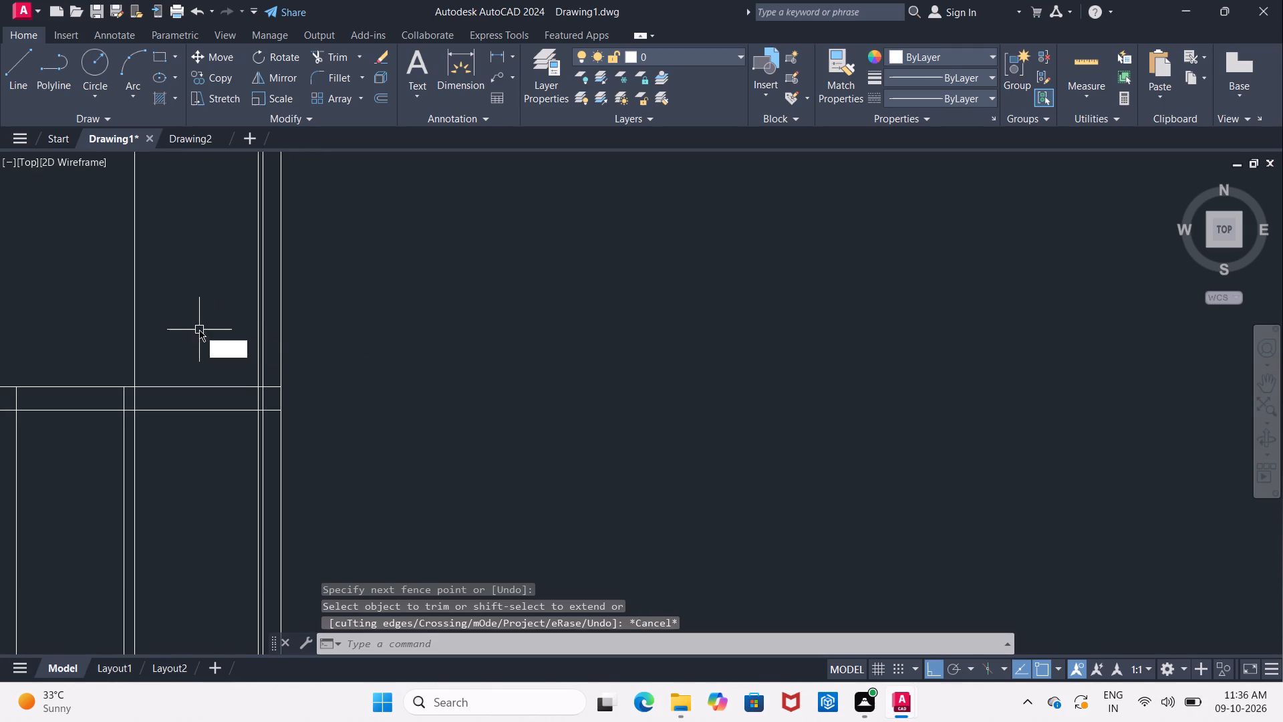
key(Return)
key(3)
text('6)
key(shift+quotedbl)
key(Return)
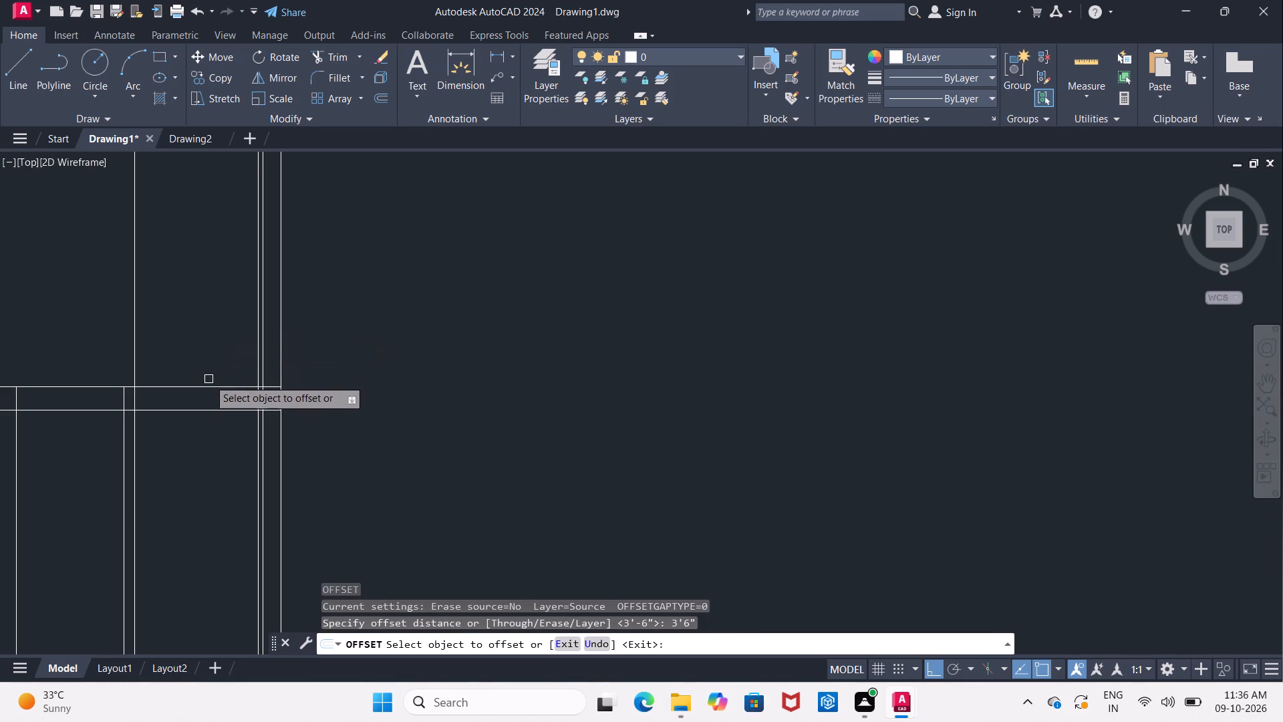
click(210, 385)
click(204, 285)
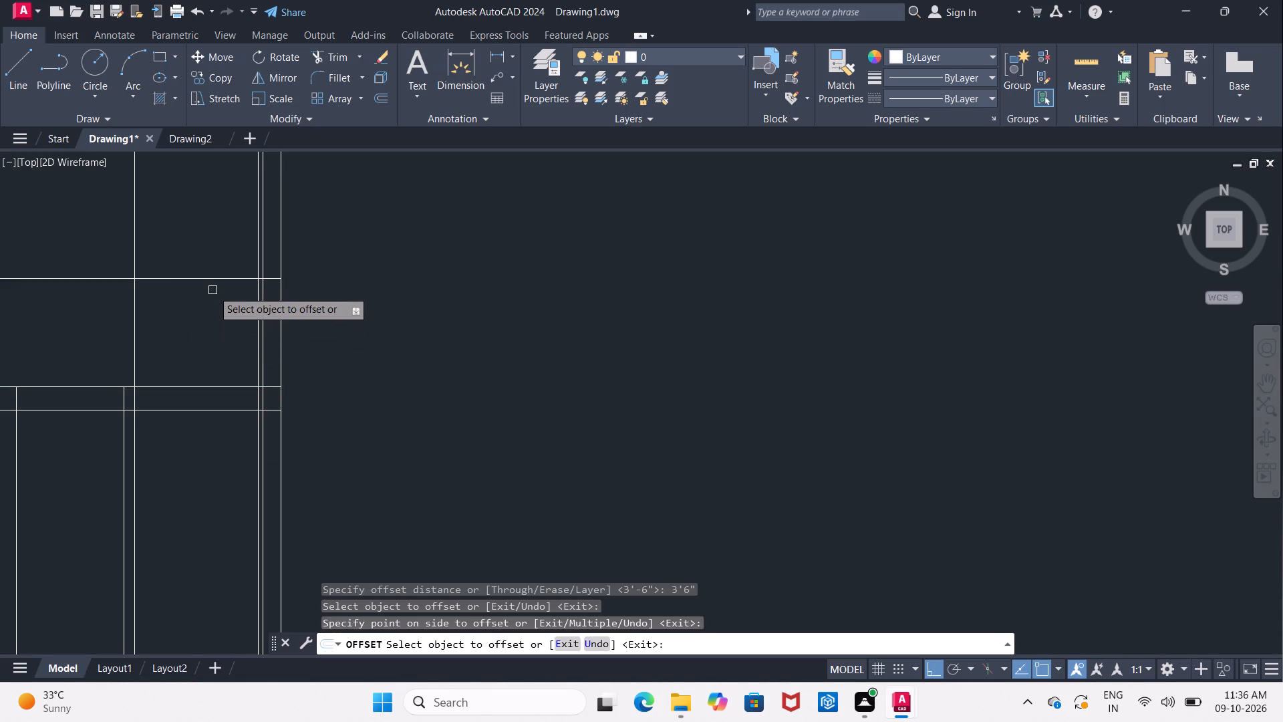
key(Escape)
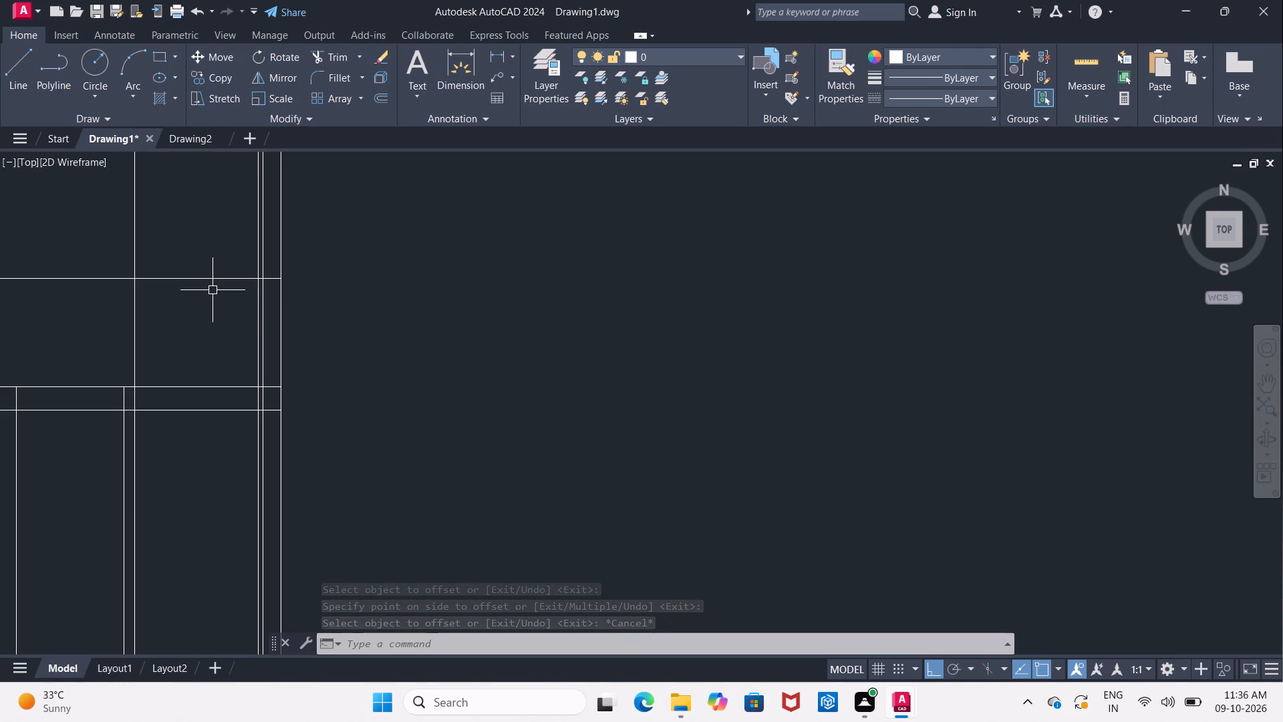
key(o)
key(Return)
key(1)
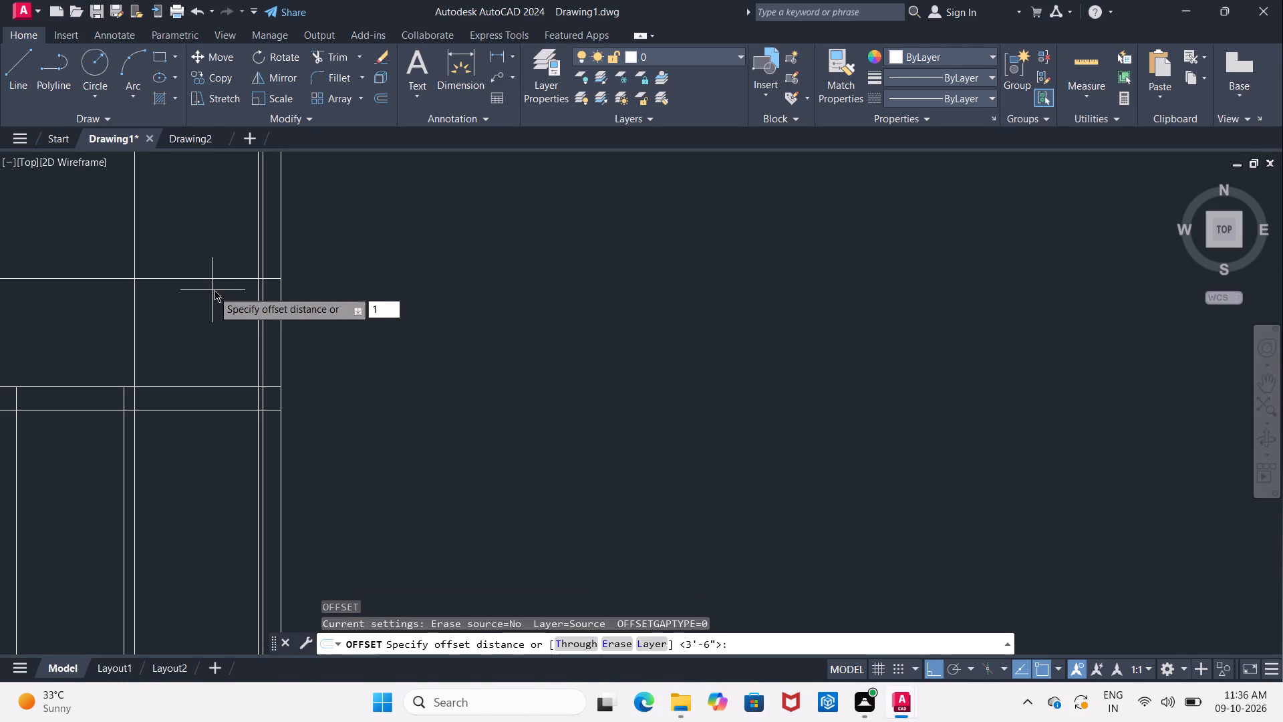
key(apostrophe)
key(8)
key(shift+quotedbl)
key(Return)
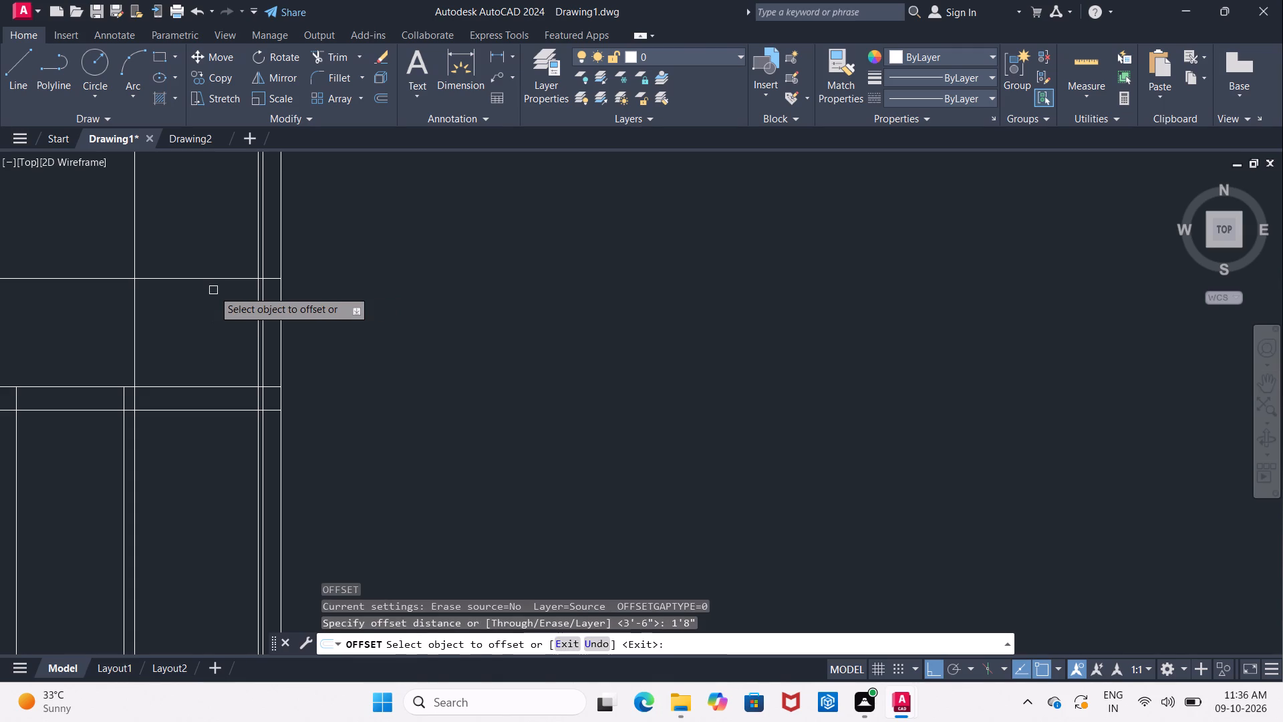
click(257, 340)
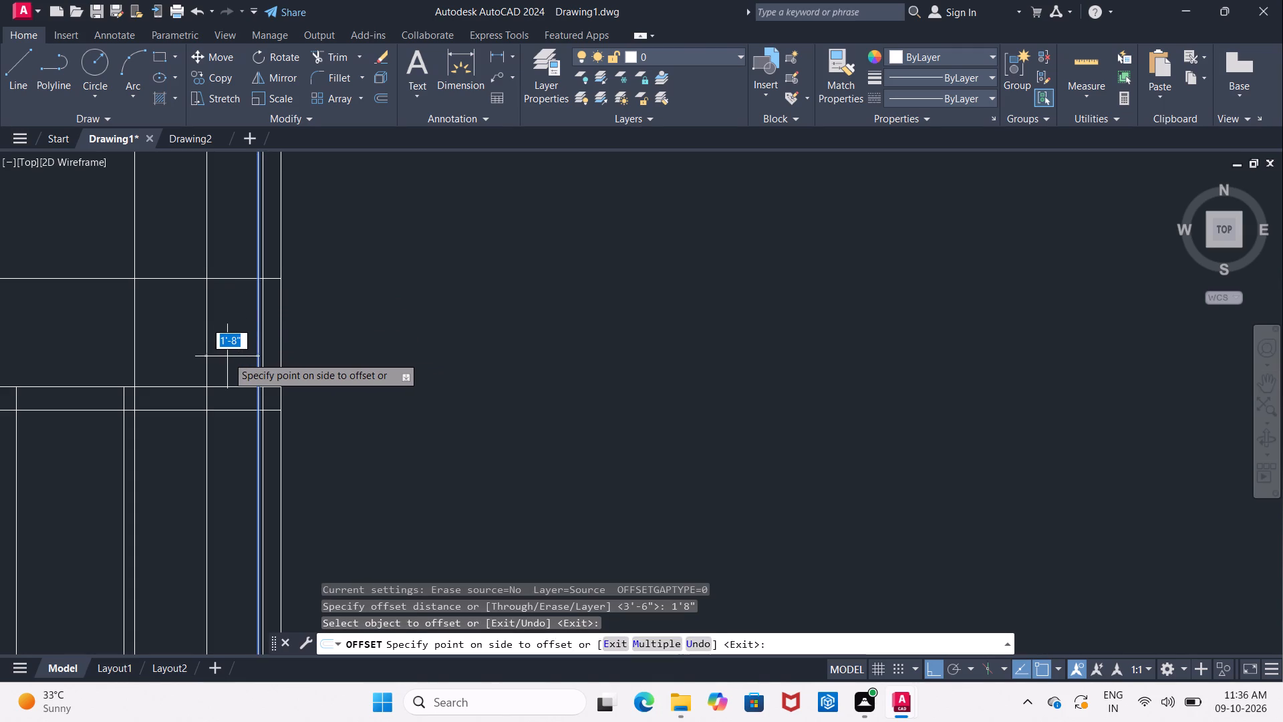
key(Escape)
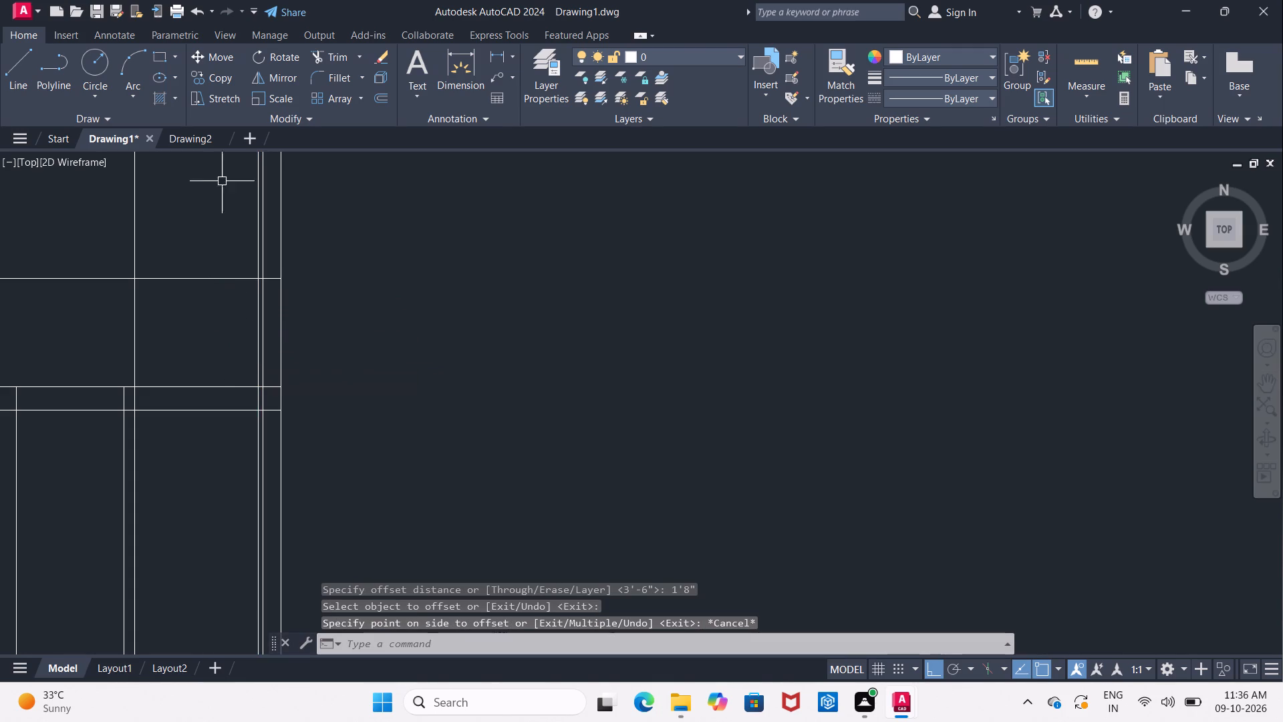
Measure the opening width along the southeast room's north wall, from the line 4' inside the east wall to the east wall's inner line.
click(492, 55)
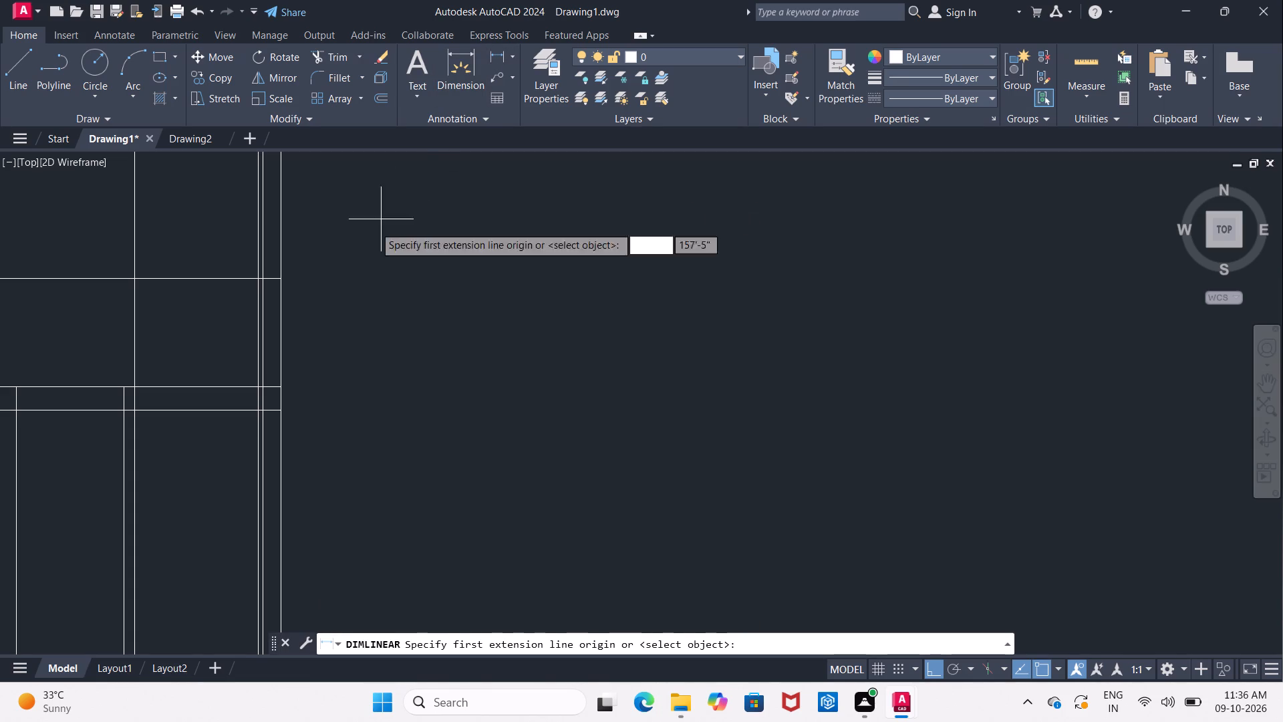
click(134, 390)
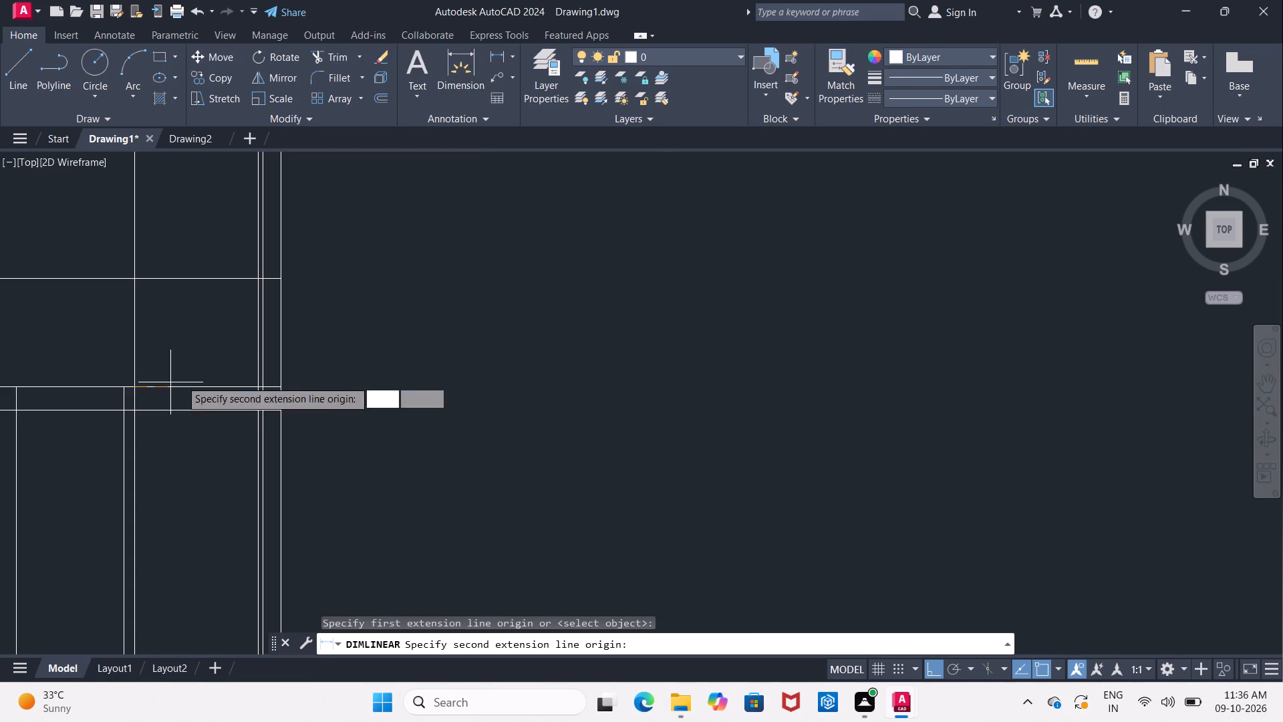
click(255, 385)
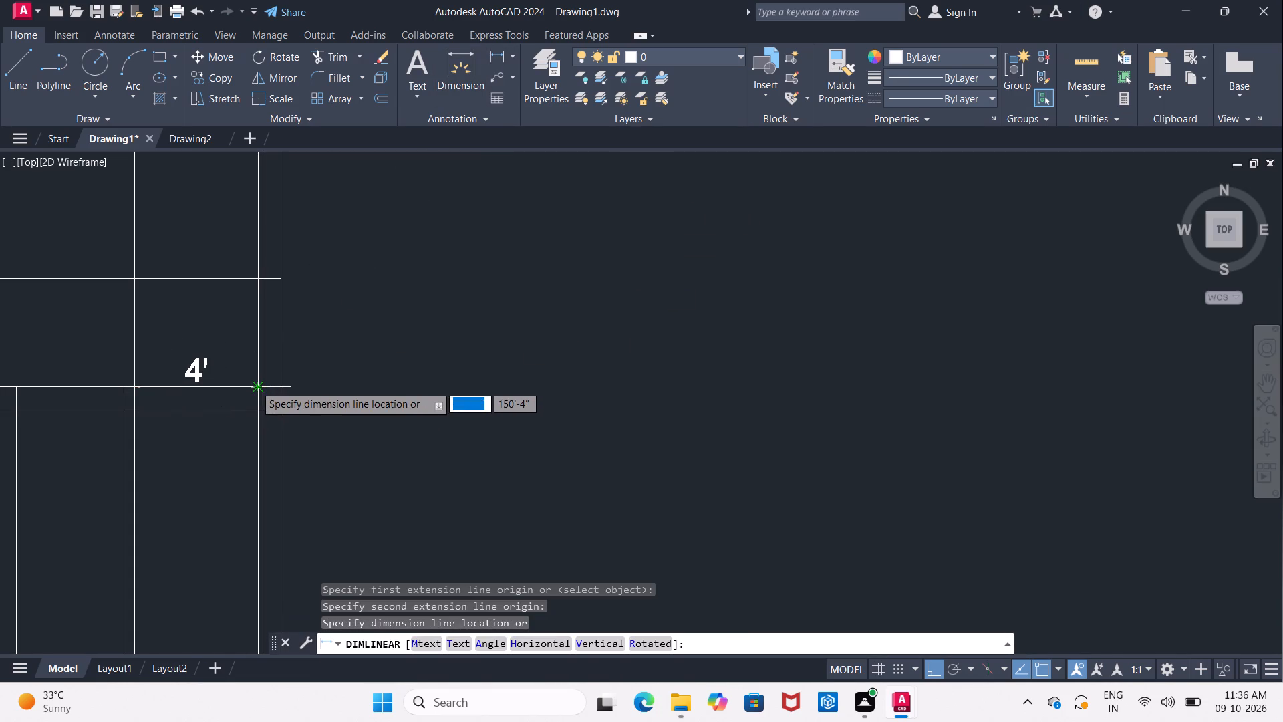
key(Escape)
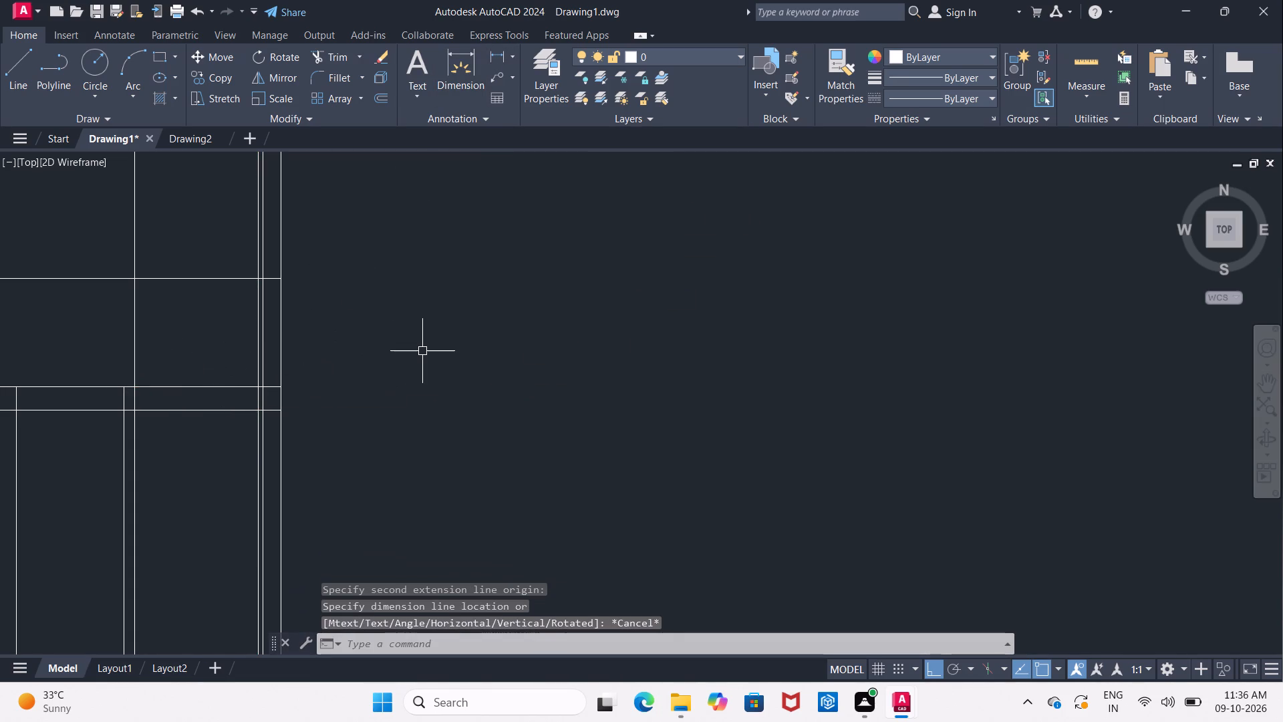
Offset the east wall's innermost line 2' to the west, along the middle of the opening.
key(o)
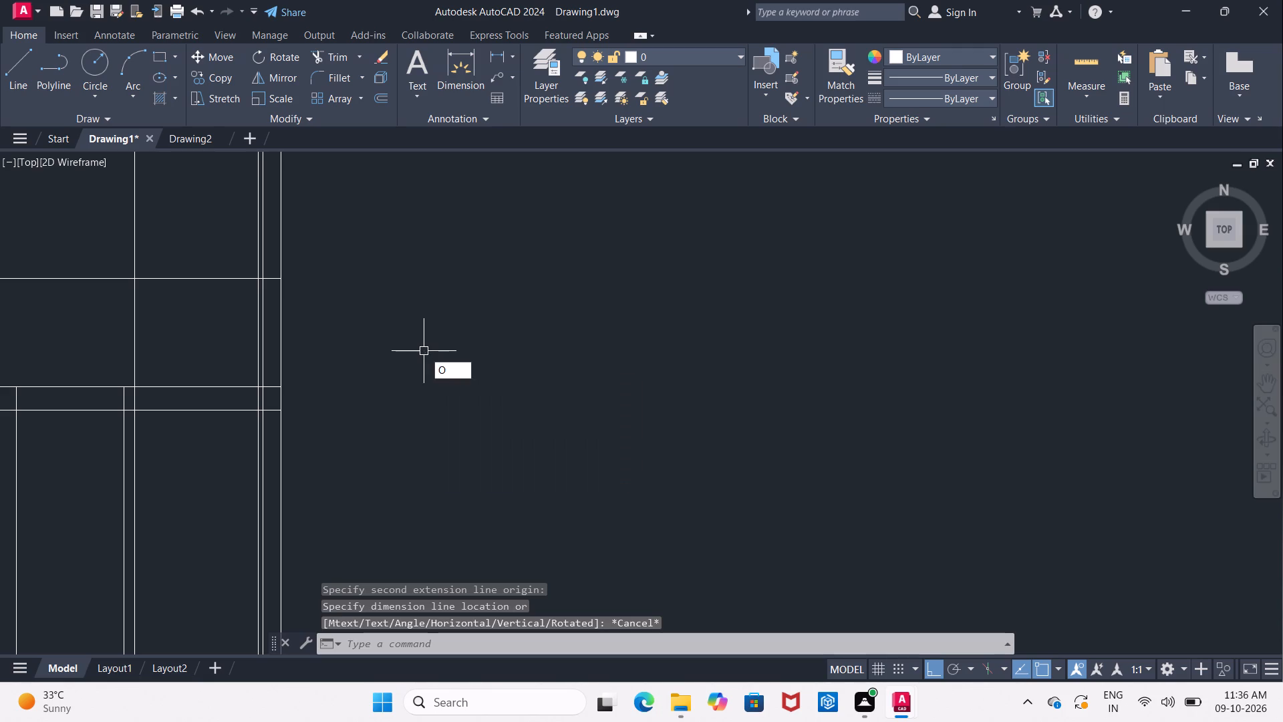
key(Return)
text(4')
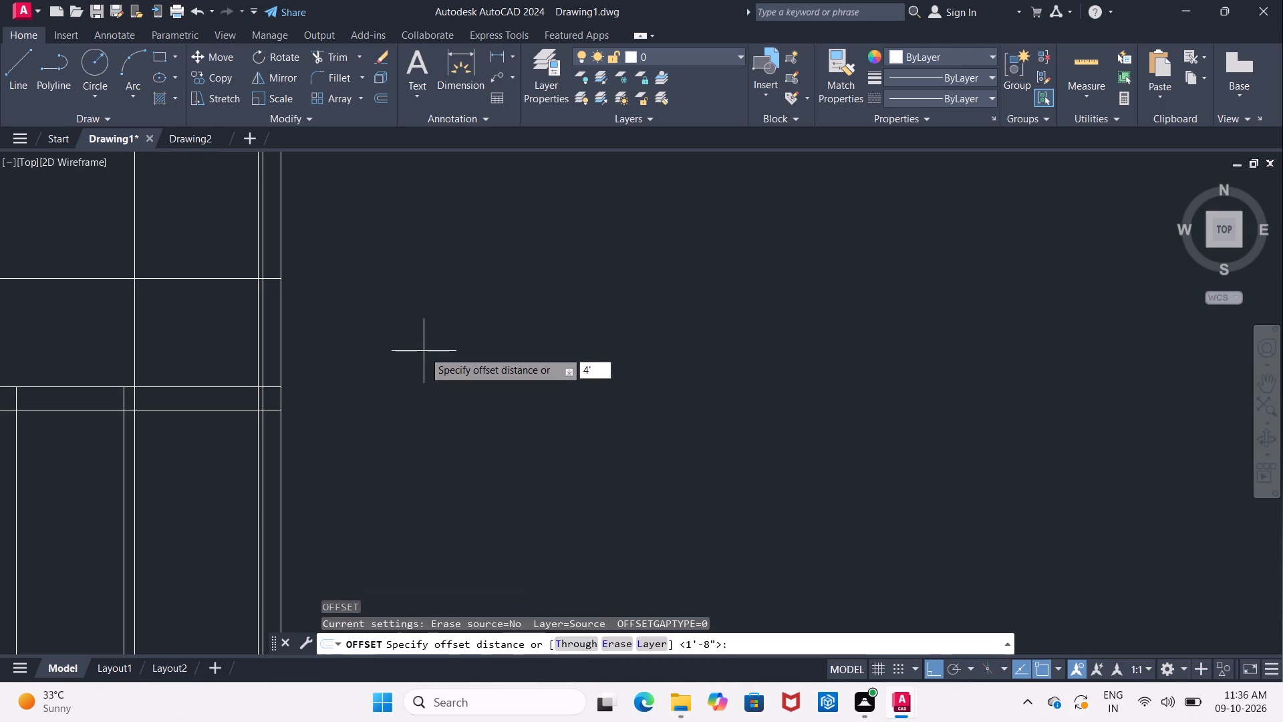
key(Return)
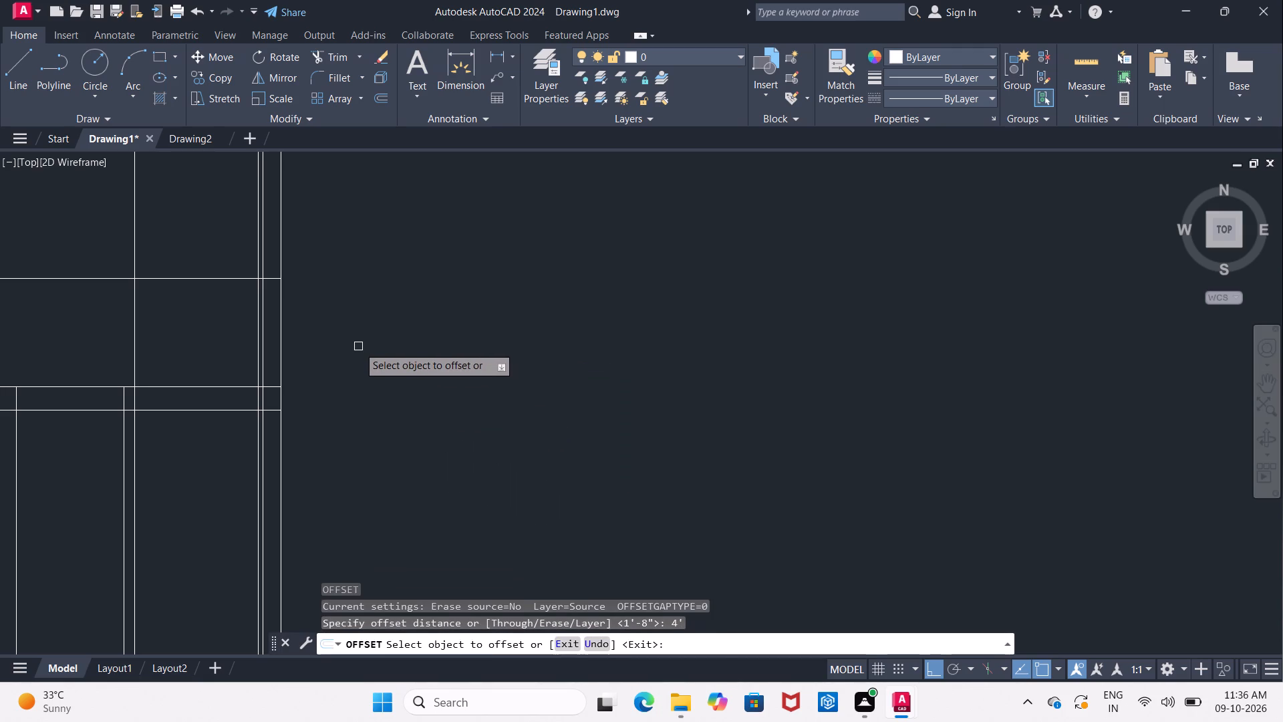
scroll(378, 343, down, 3)
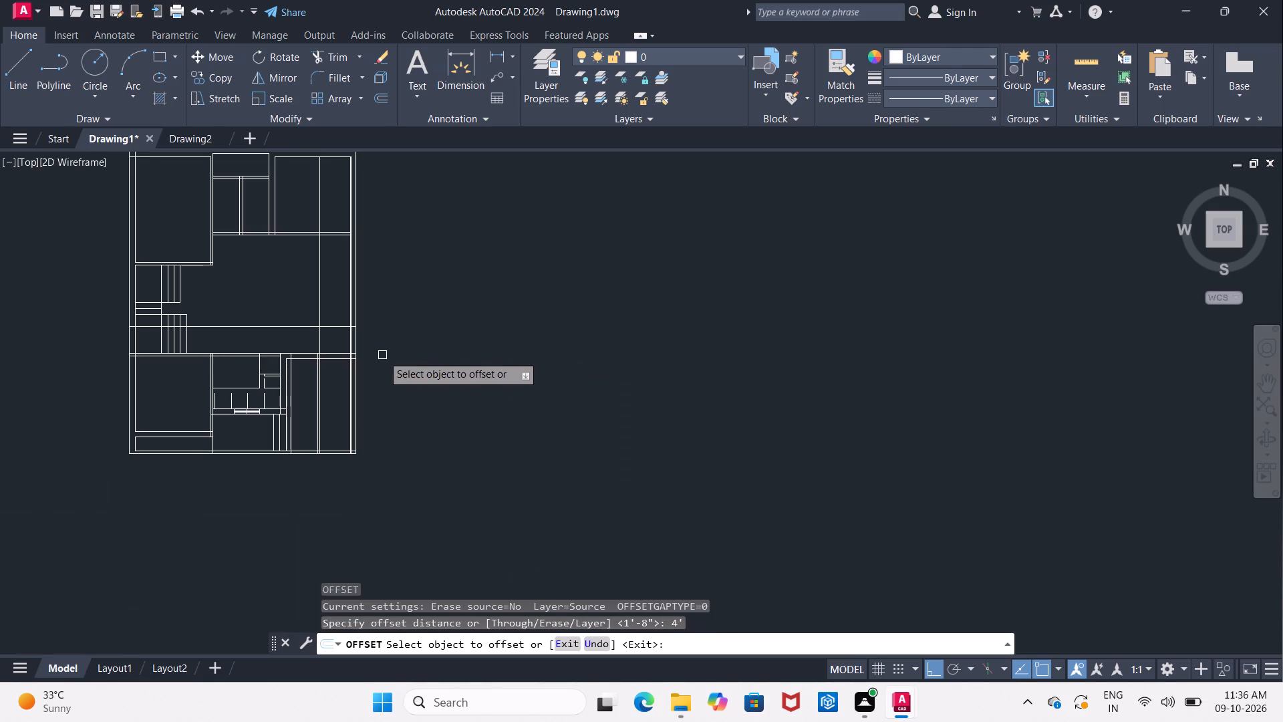
scroll(382, 355, up, 3)
middle_drag(382, 355, 378, 368)
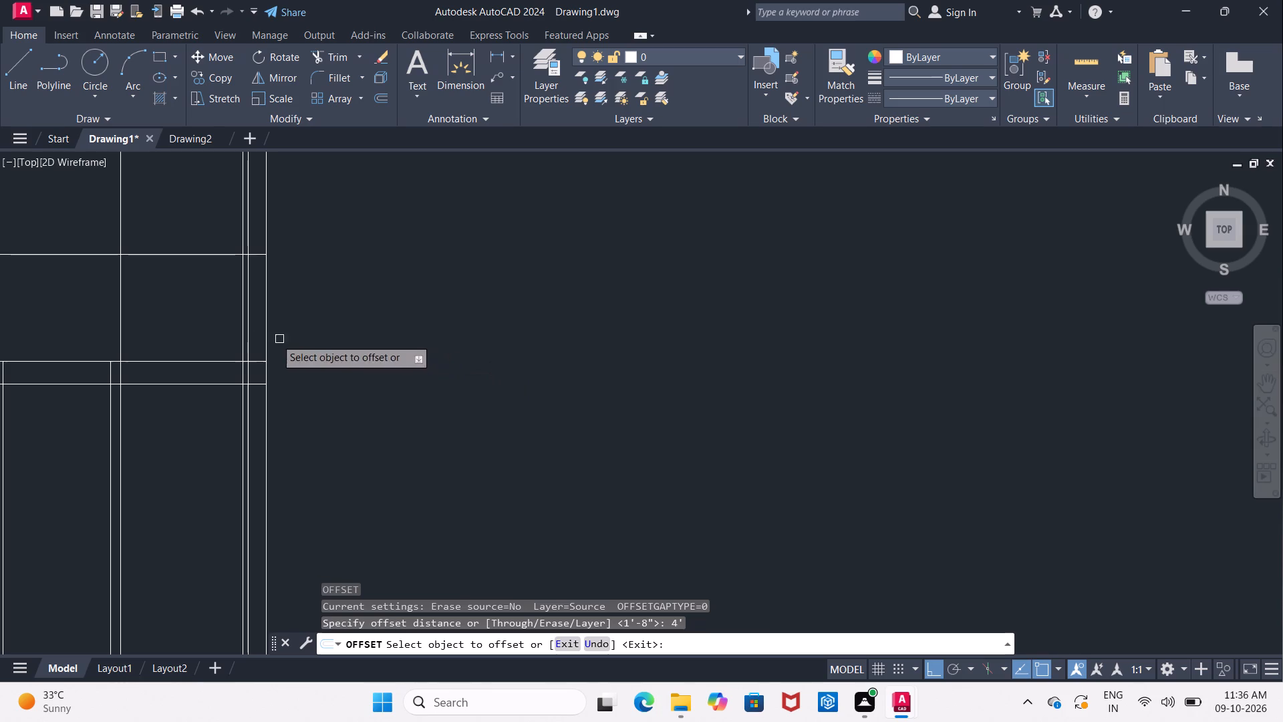
click(239, 349)
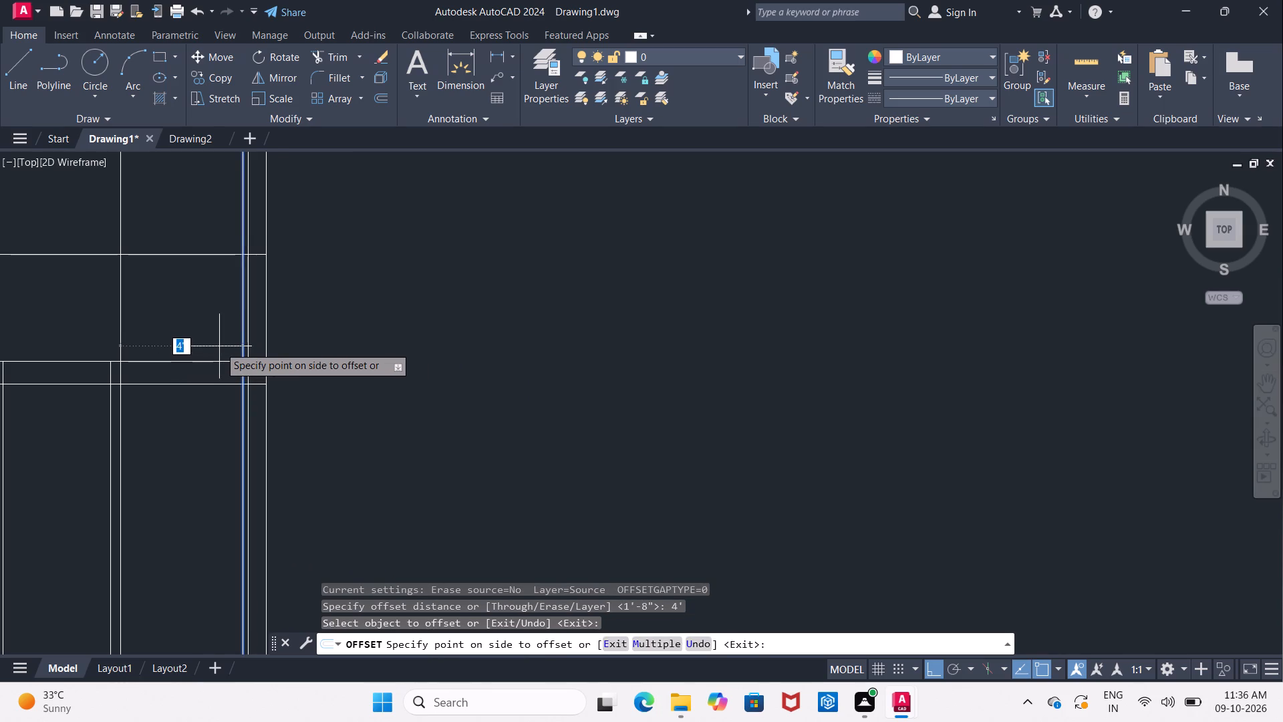
key(BackSpace)
key(2)
key(apostrophe)
key(Return)
key(Escape)
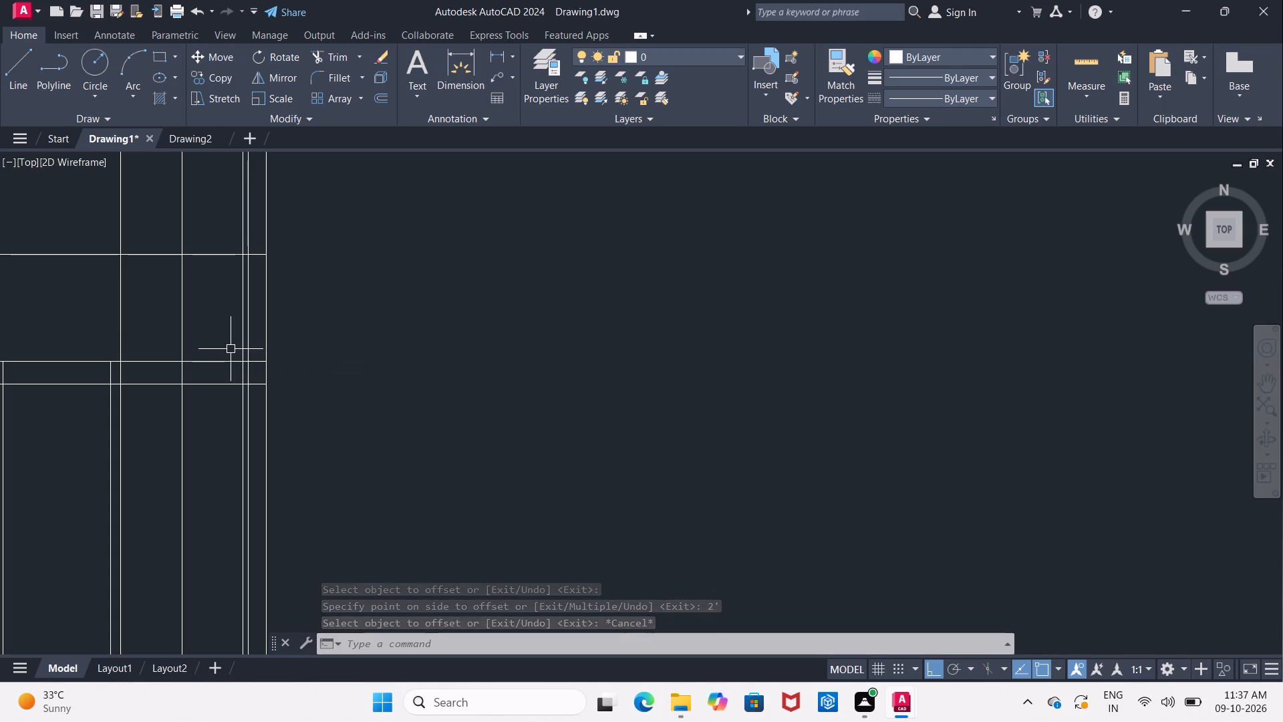
Trim the opening's west and middle vertical lines north of the 3'6" offset line, and trim that horizontal line across the opening.
text(tr)
key(Return)
key(Return)
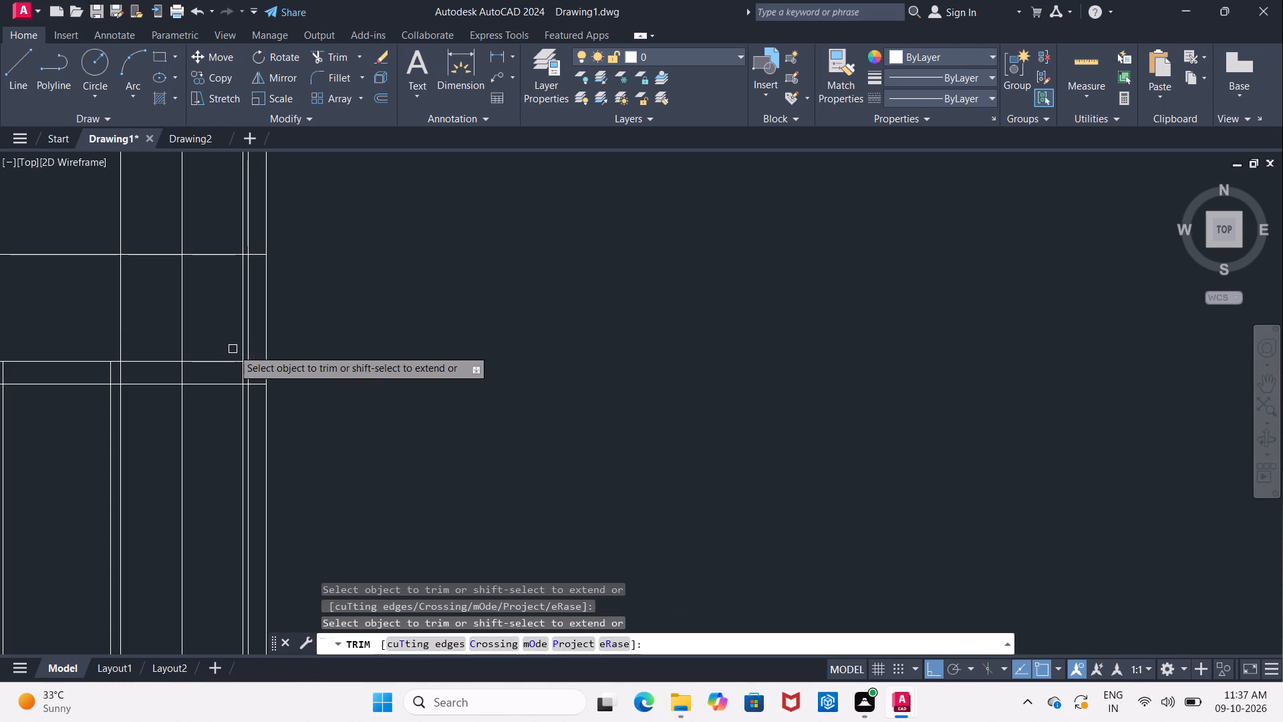
click(116, 225)
click(180, 223)
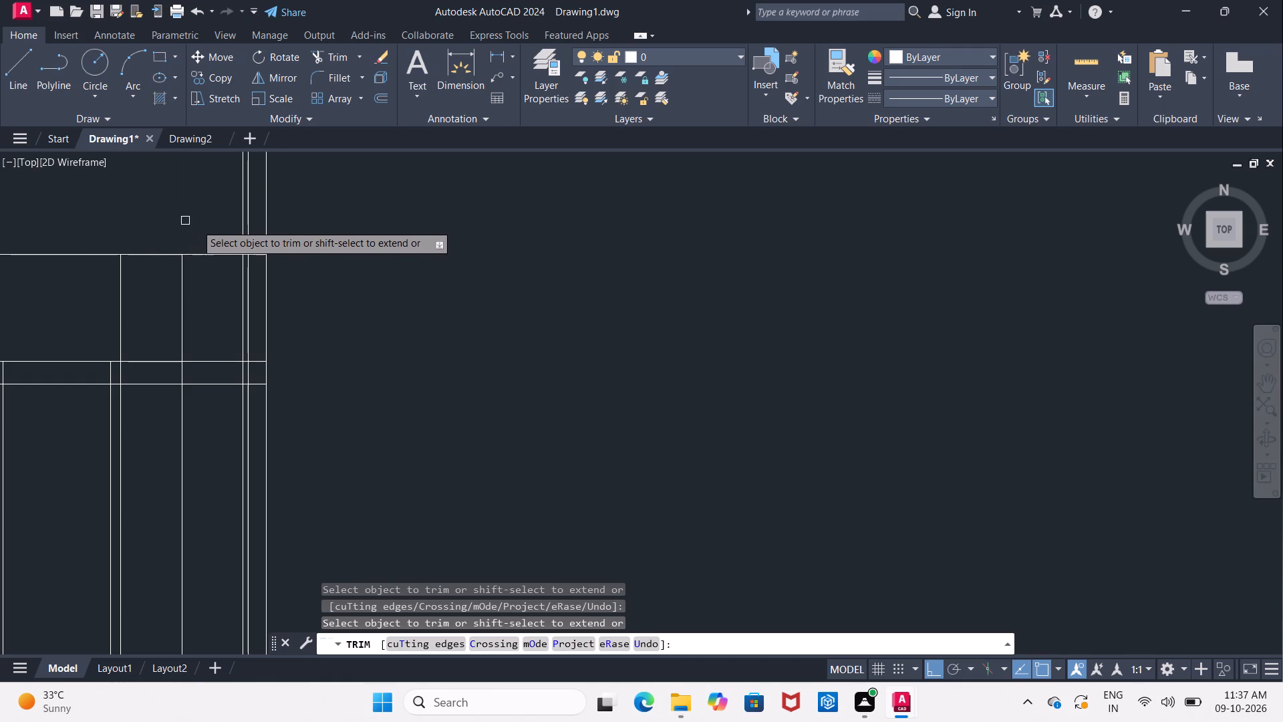
drag(211, 231, 210, 274)
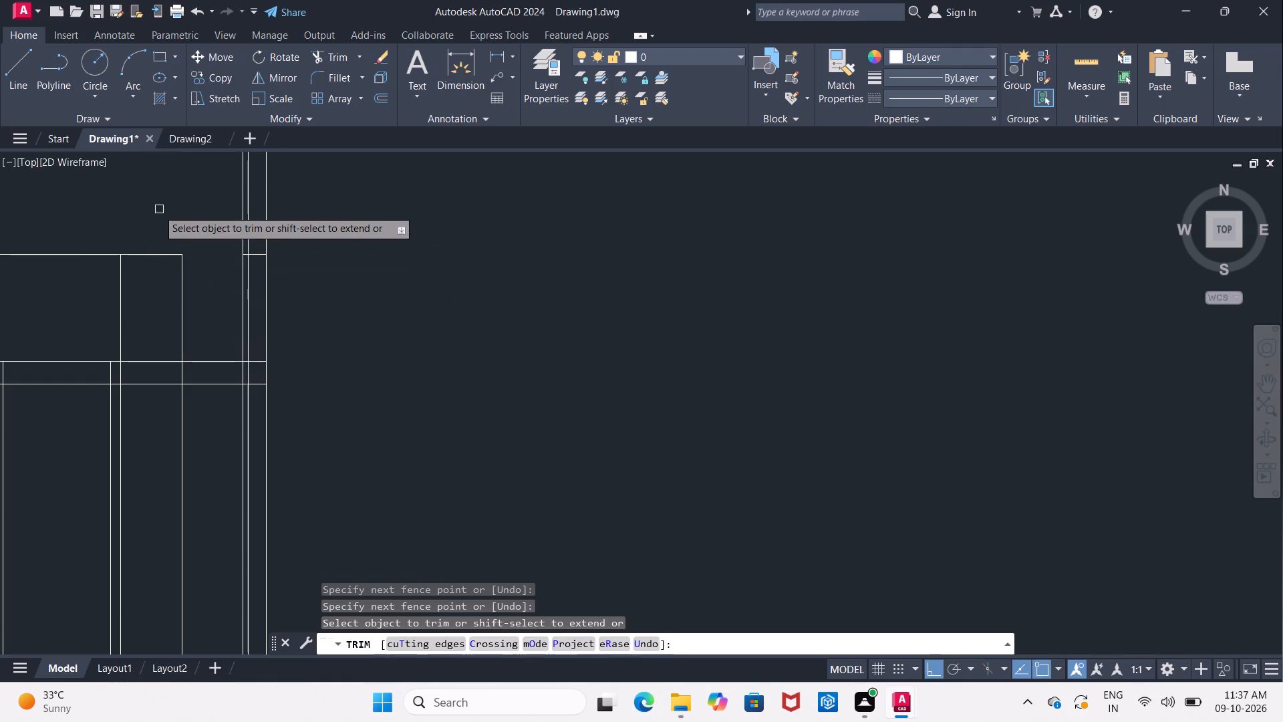
drag(142, 225, 148, 285)
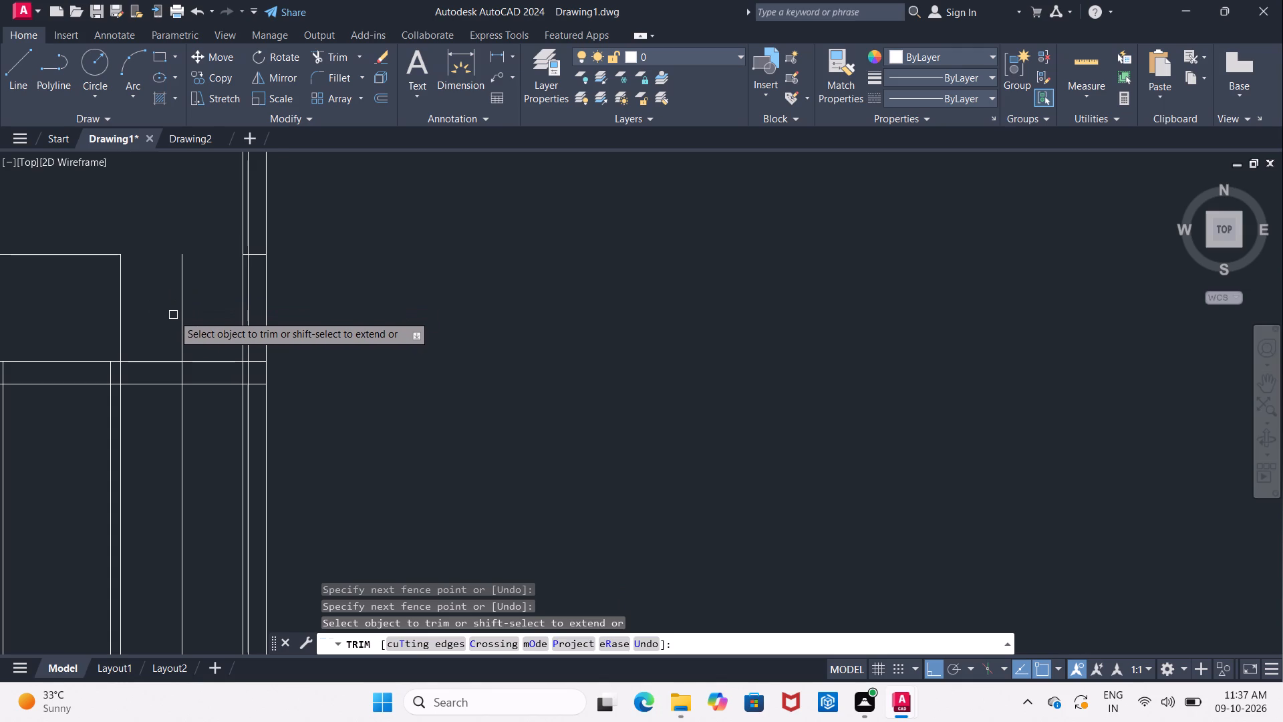
key(Escape)
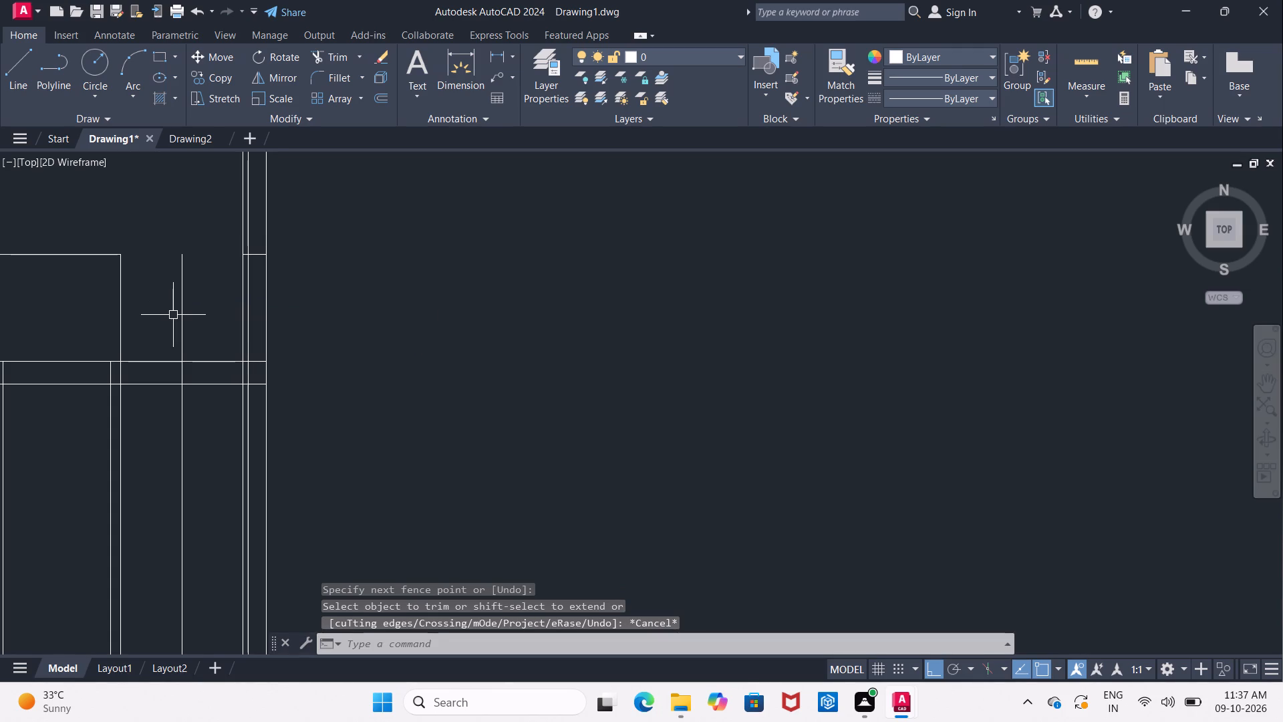
key(Escape)
Trim the middle line south of the southeast room's north wall, and trim both north wall lines across the opening.
text(tr)
key(Return)
key(Return)
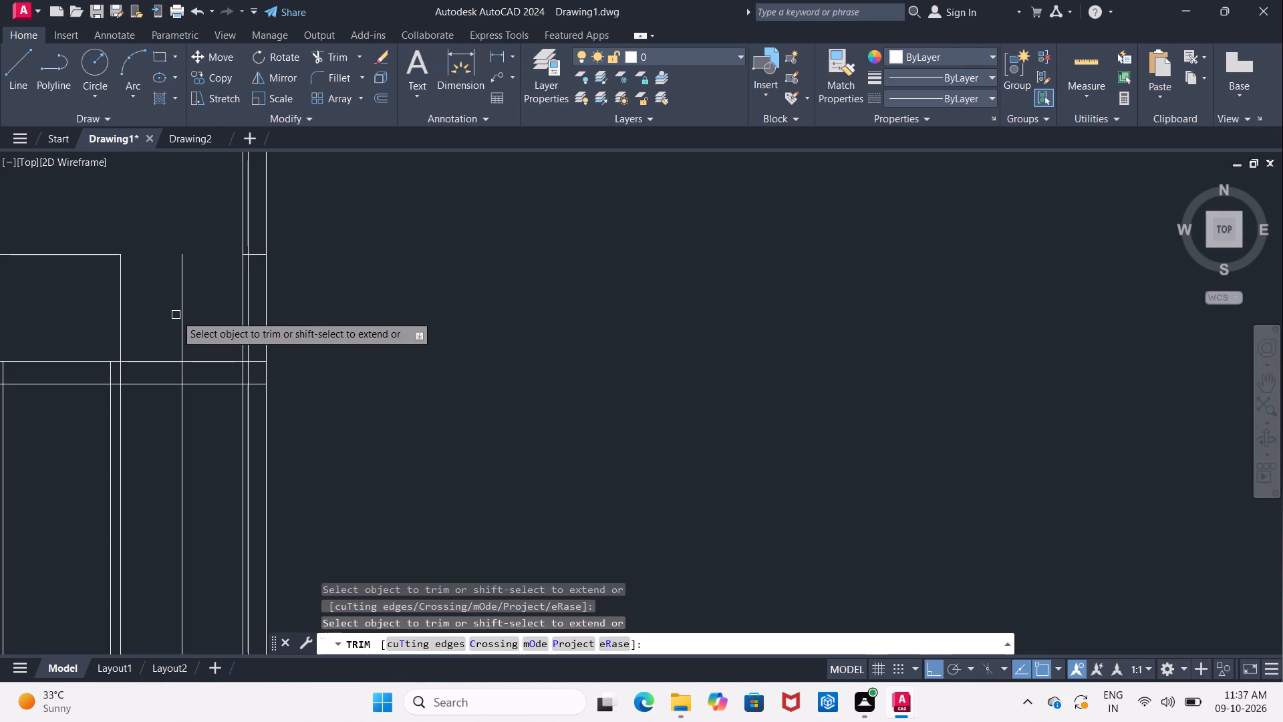
click(179, 439)
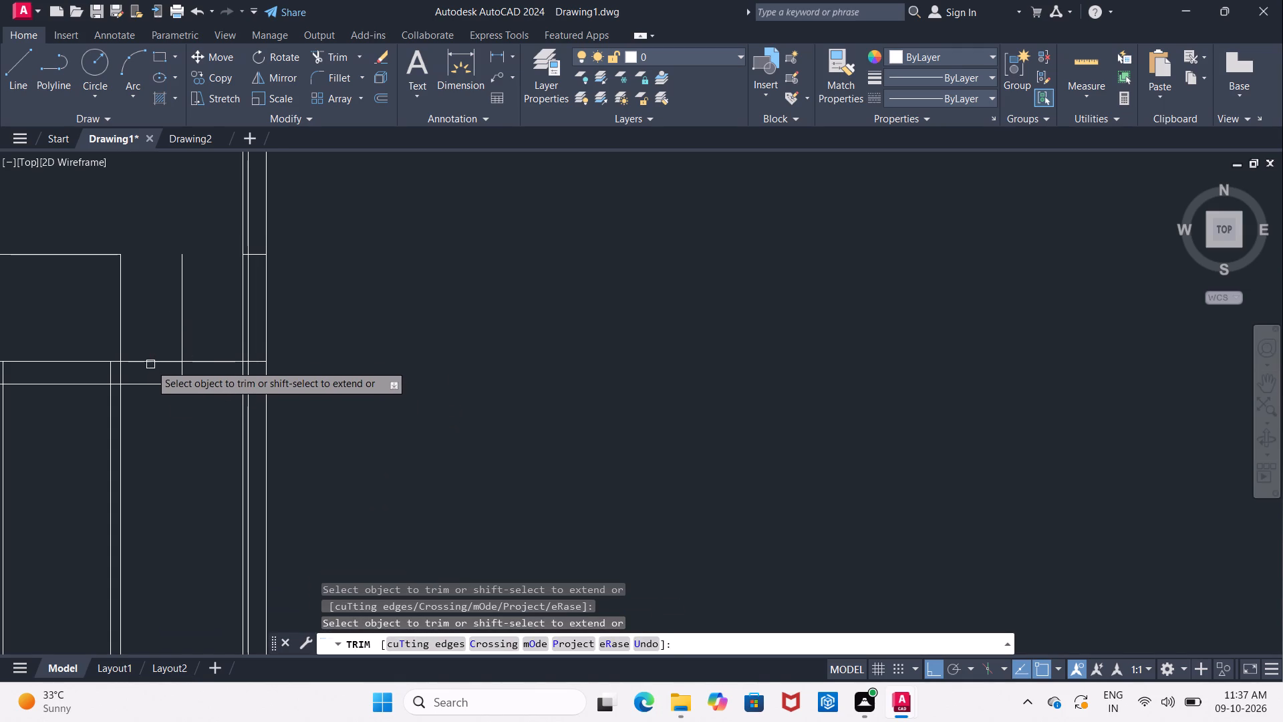
click(149, 362)
click(149, 384)
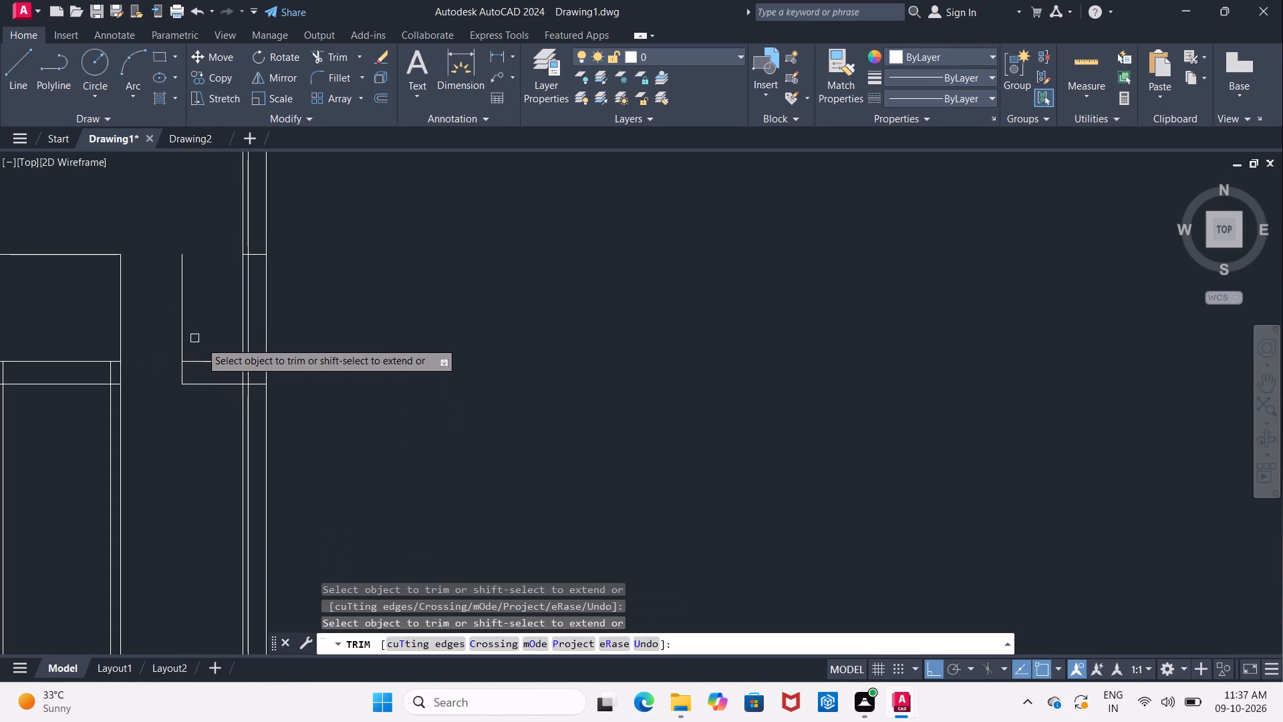
click(209, 363)
click(206, 388)
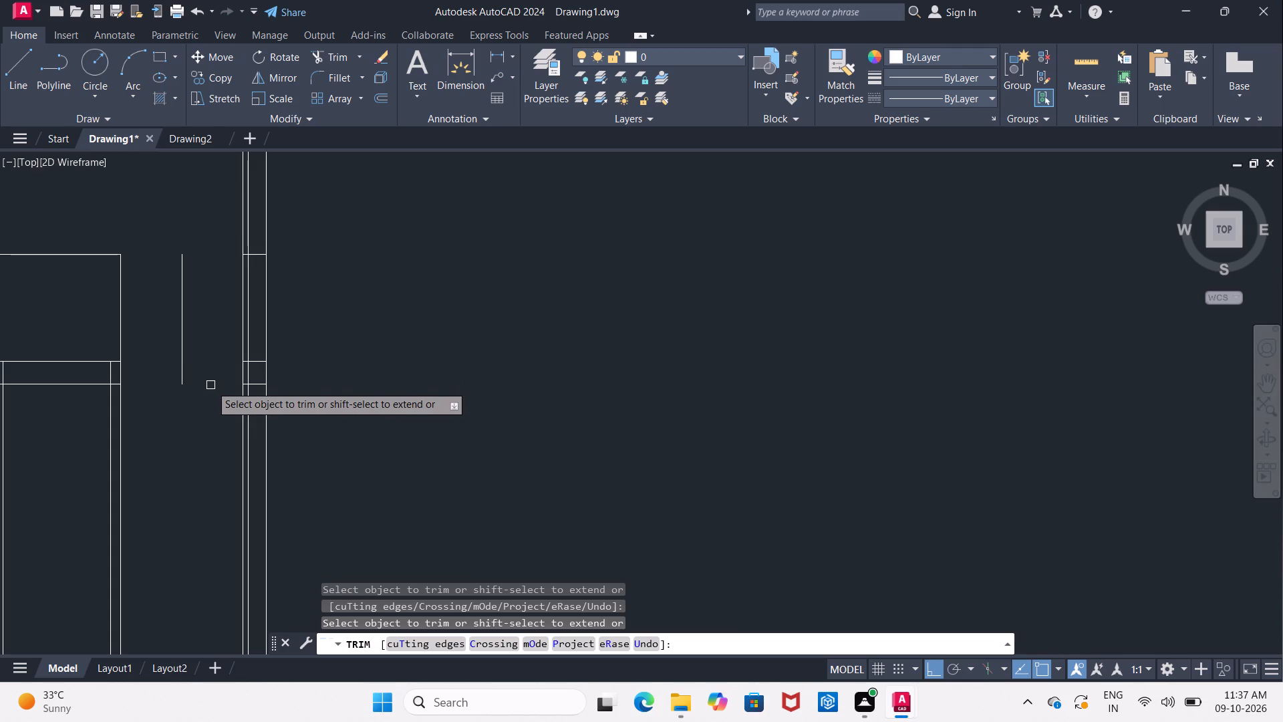
key(Escape)
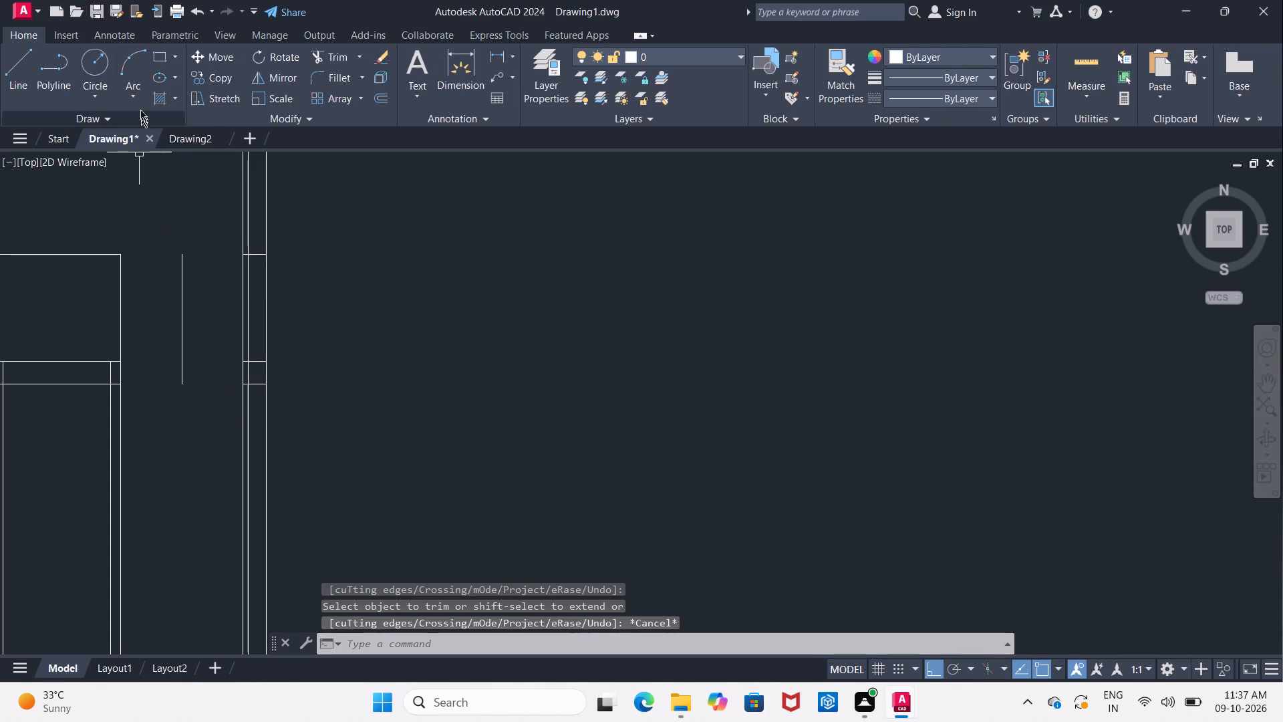
Draw a Start, End, Direction arc from the middle line's lower end to the 3'6" line's corner at the east wall, starting tangent at 90°.
click(142, 92)
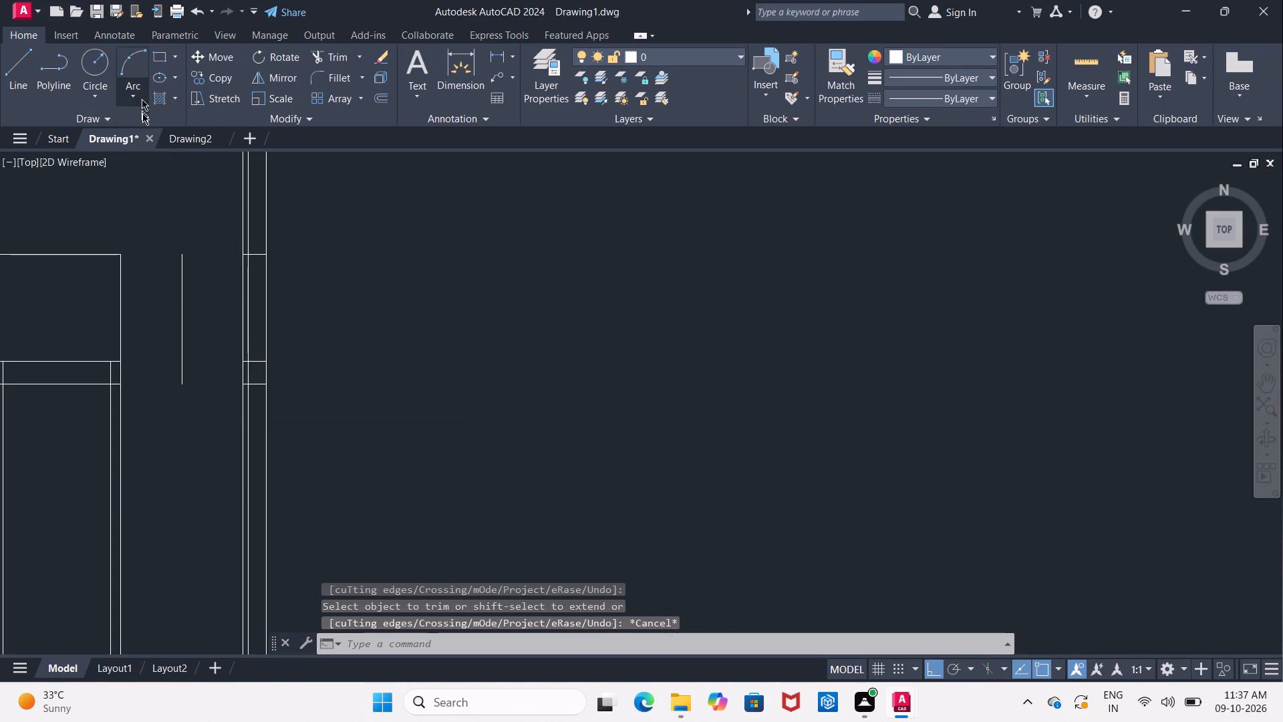
click(176, 297)
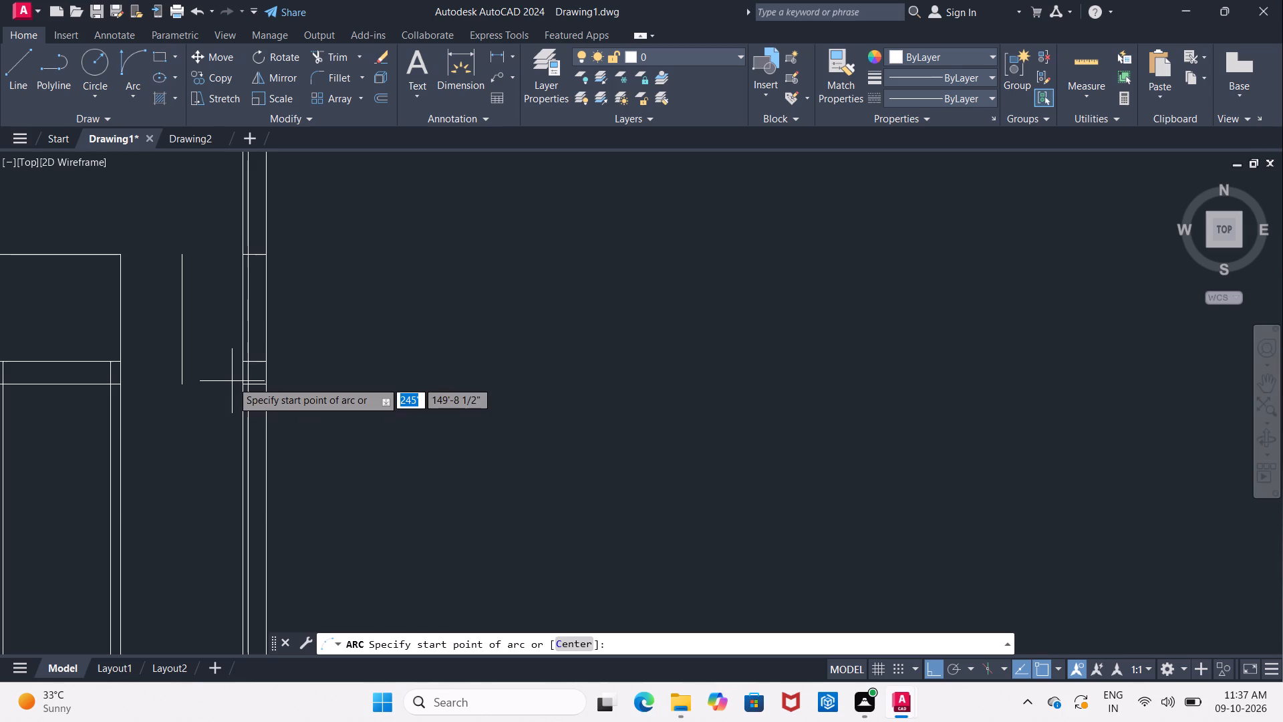
click(184, 384)
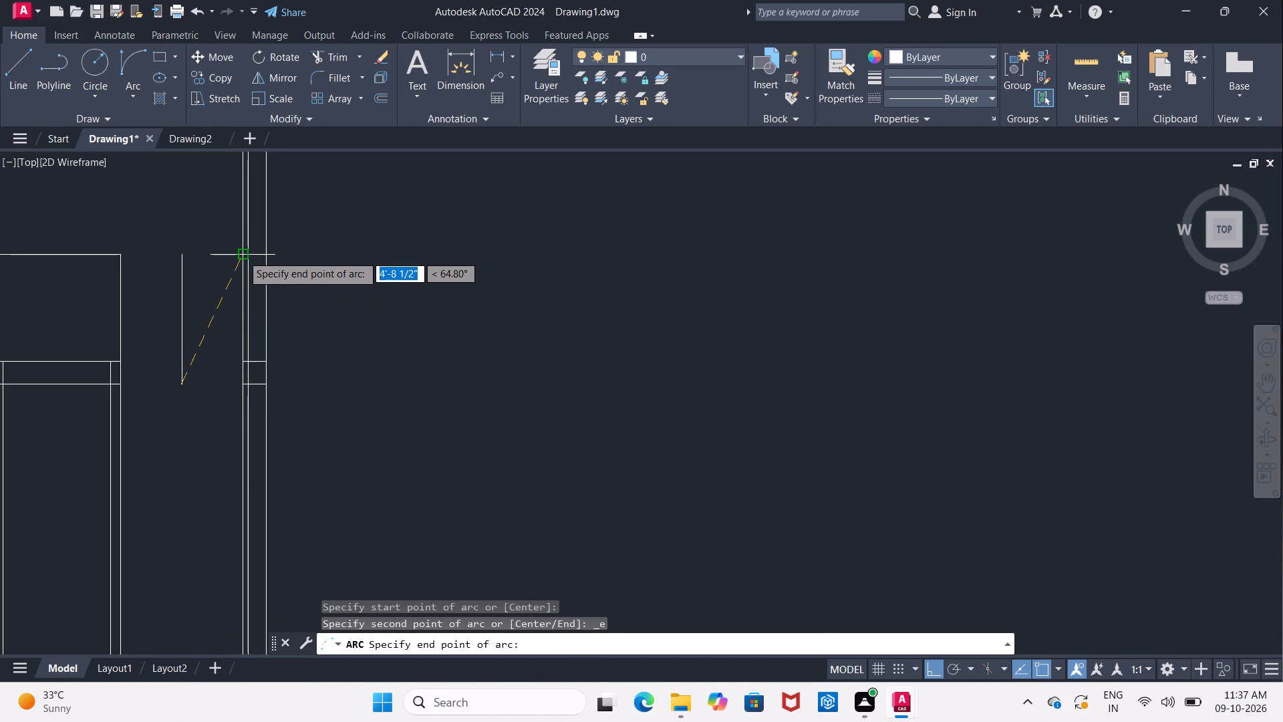
click(243, 255)
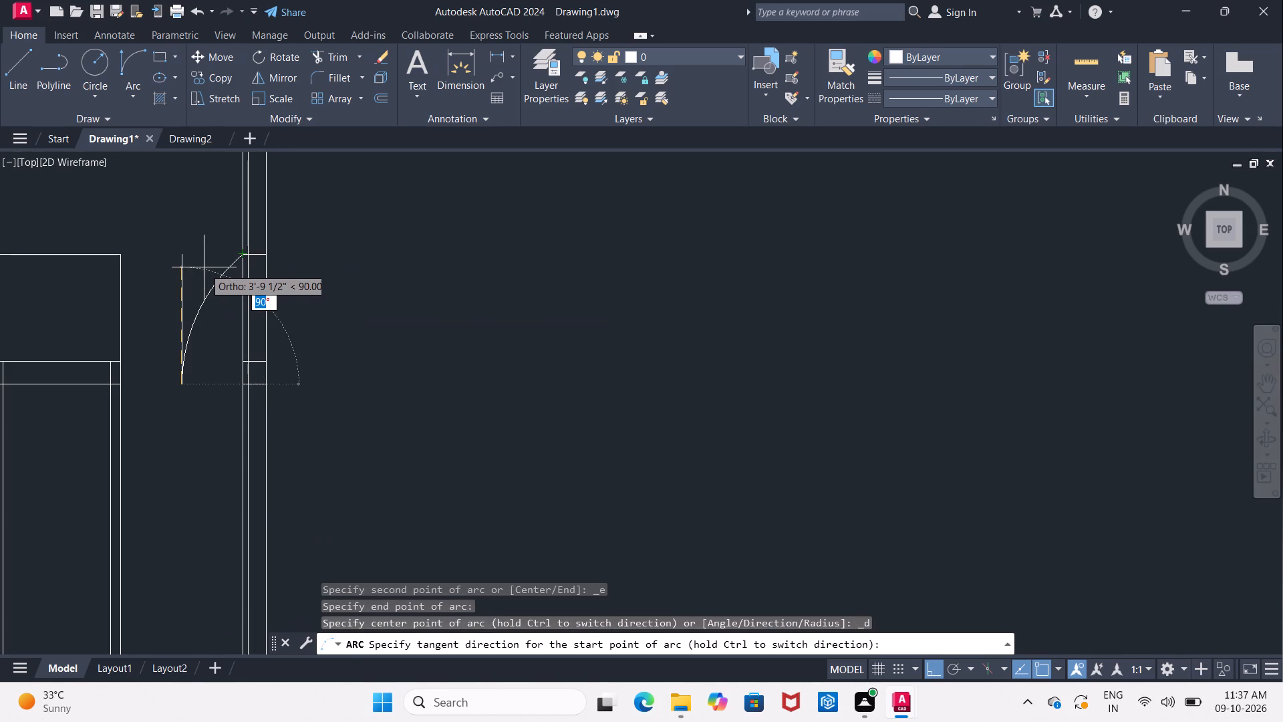
click(204, 267)
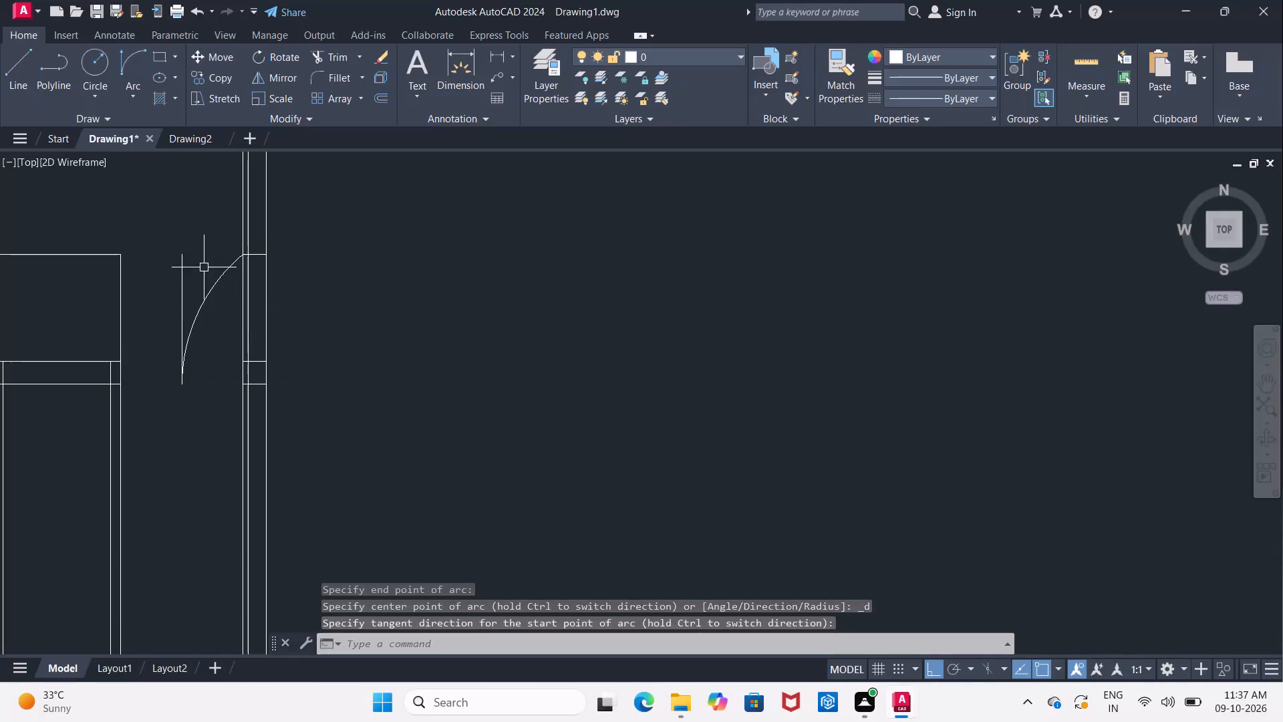
Draw a Start, End, Direction arc from the middle line's lower end to the 3'6" line's corner west of the opening, starting tangent at 90°.
click(126, 105)
click(160, 304)
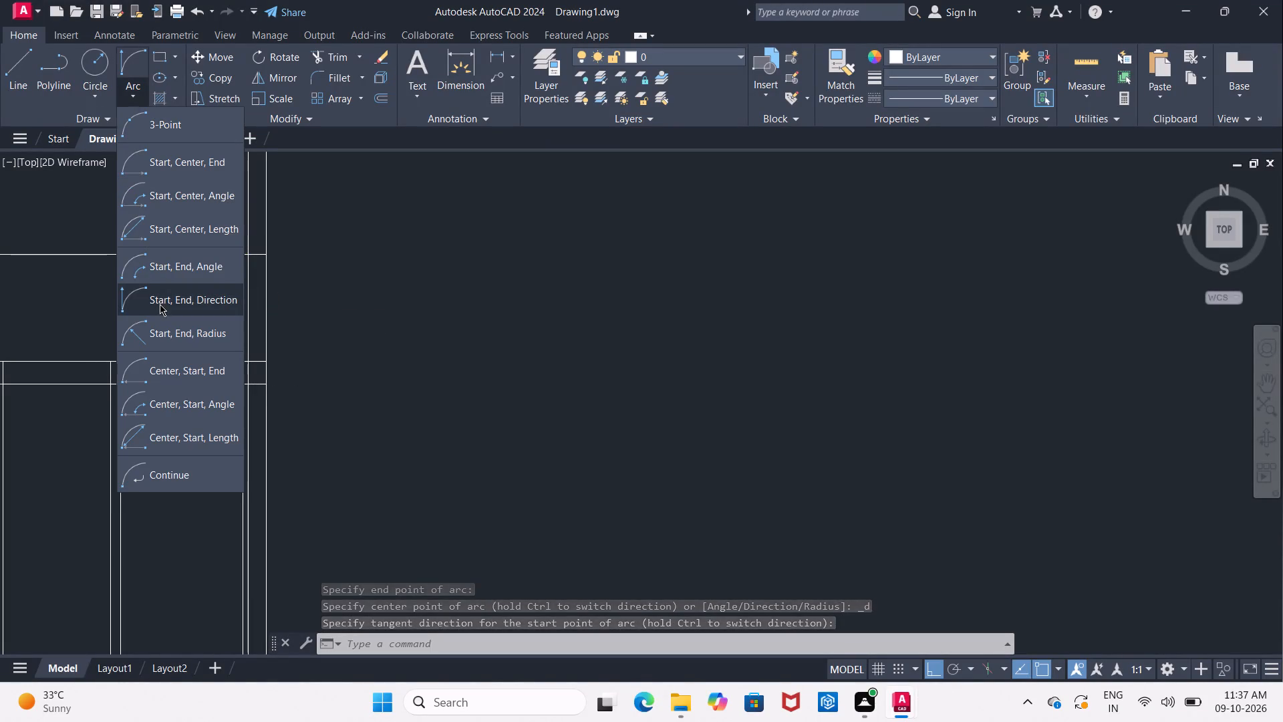
click(180, 383)
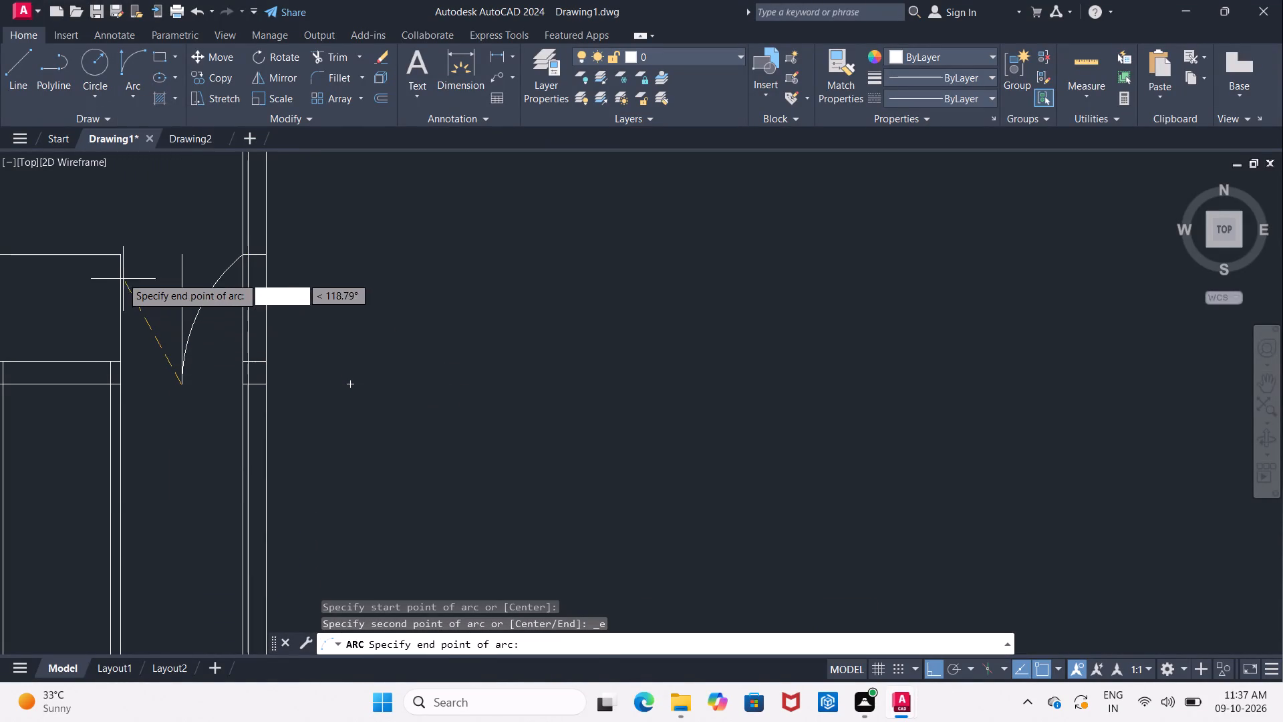
click(122, 259)
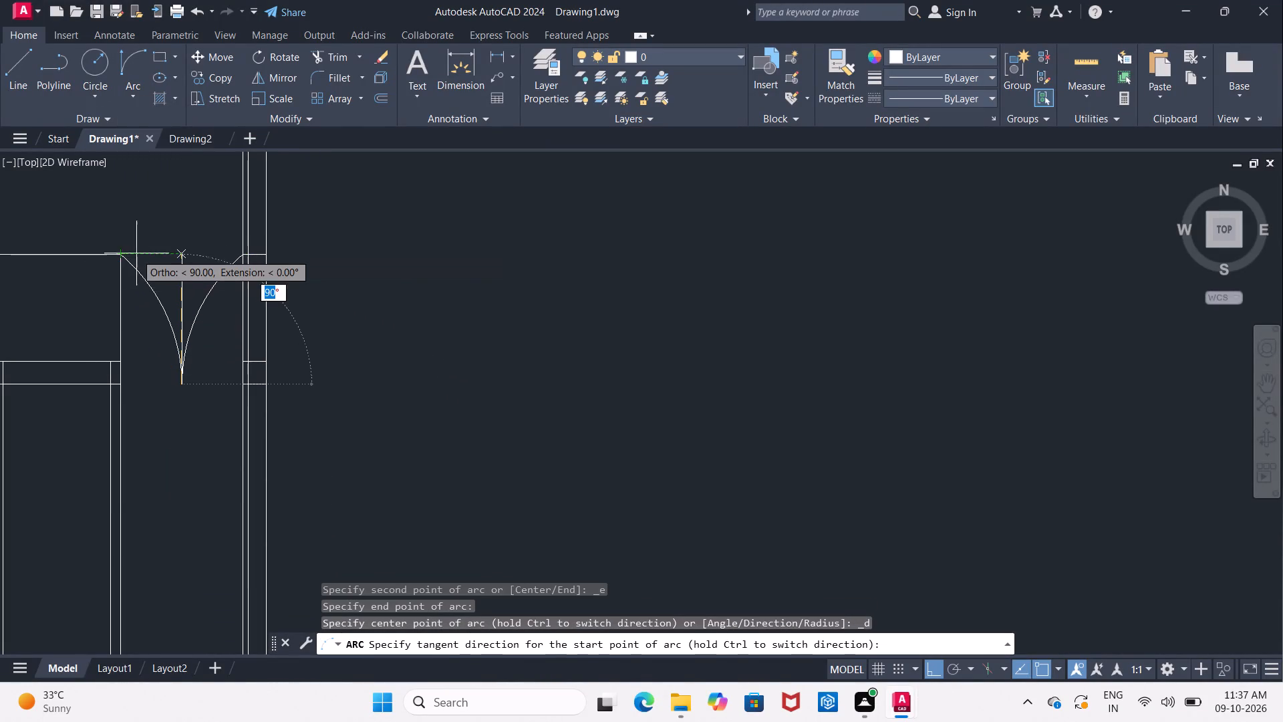
click(140, 250)
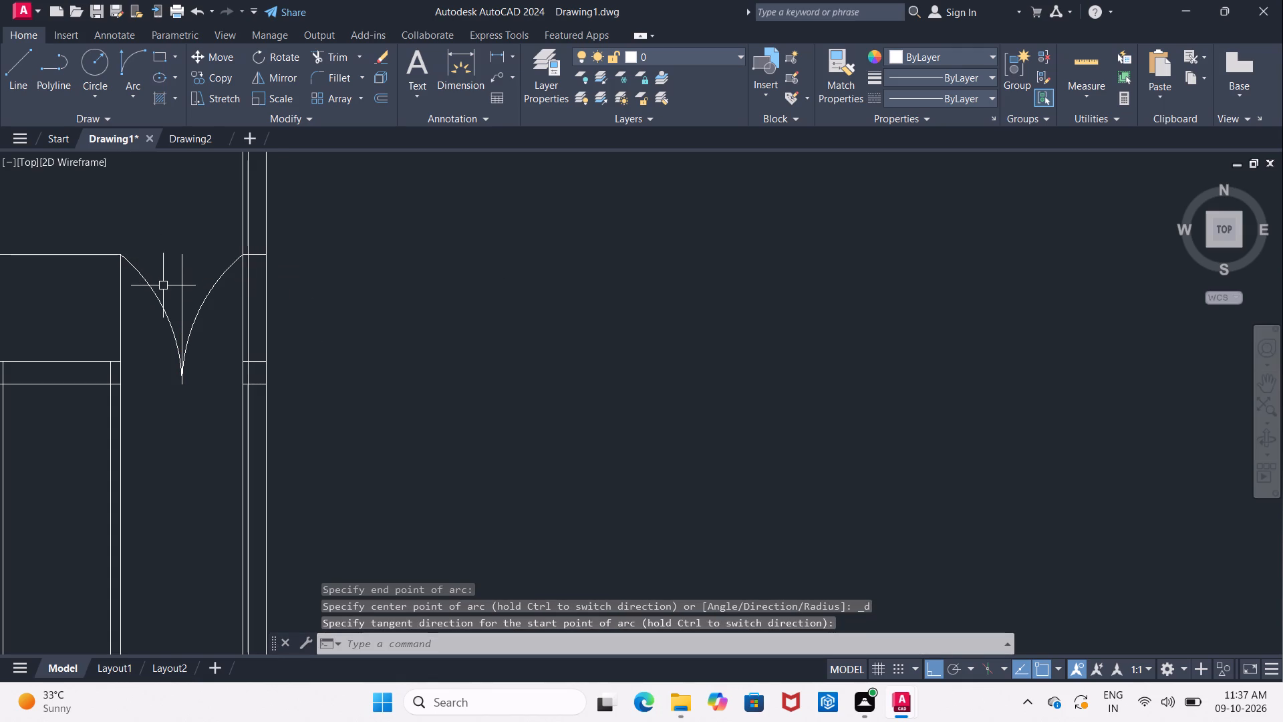
key(Escape)
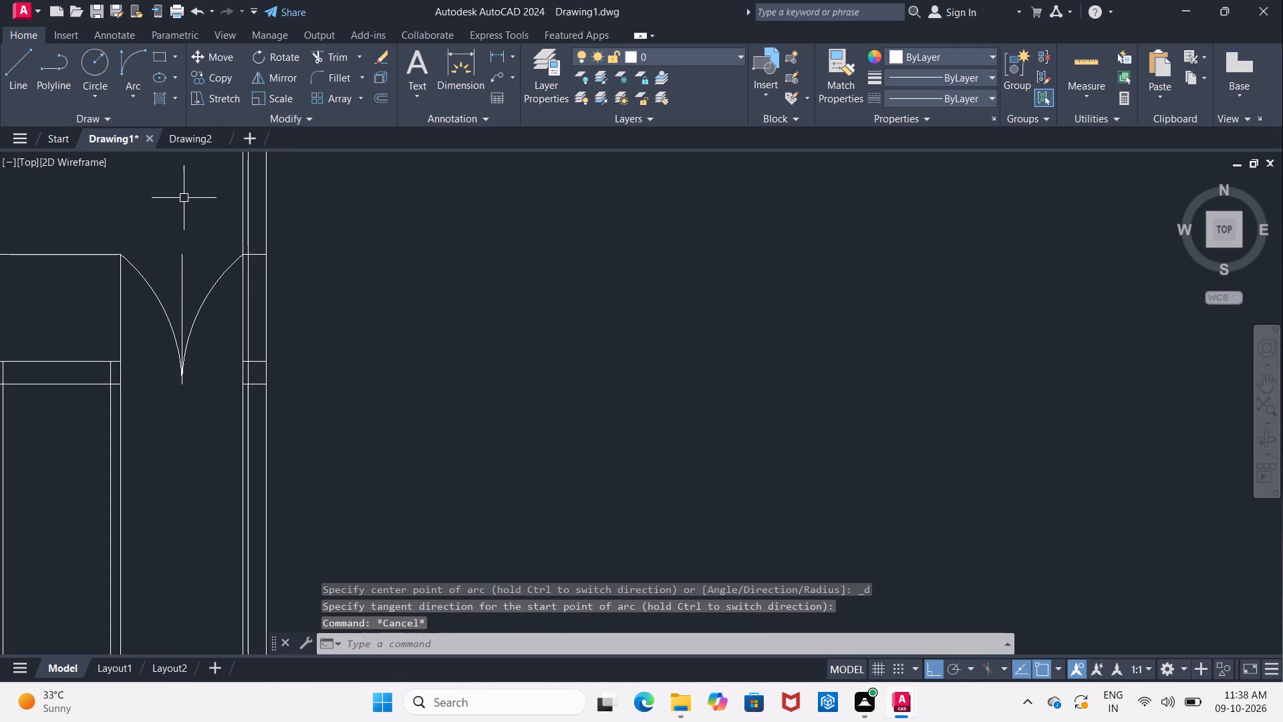
Delete the vertical middle line between the two door arcs.
text(tr)
key(Escape)
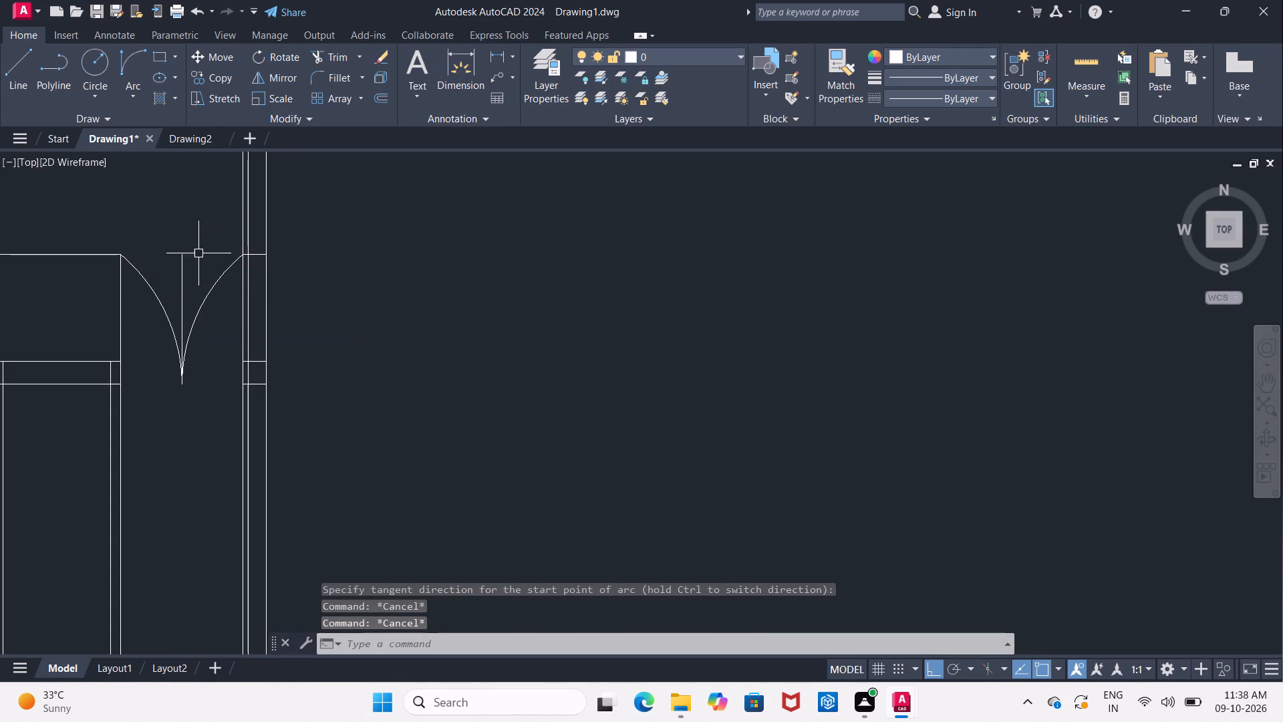
click(182, 265)
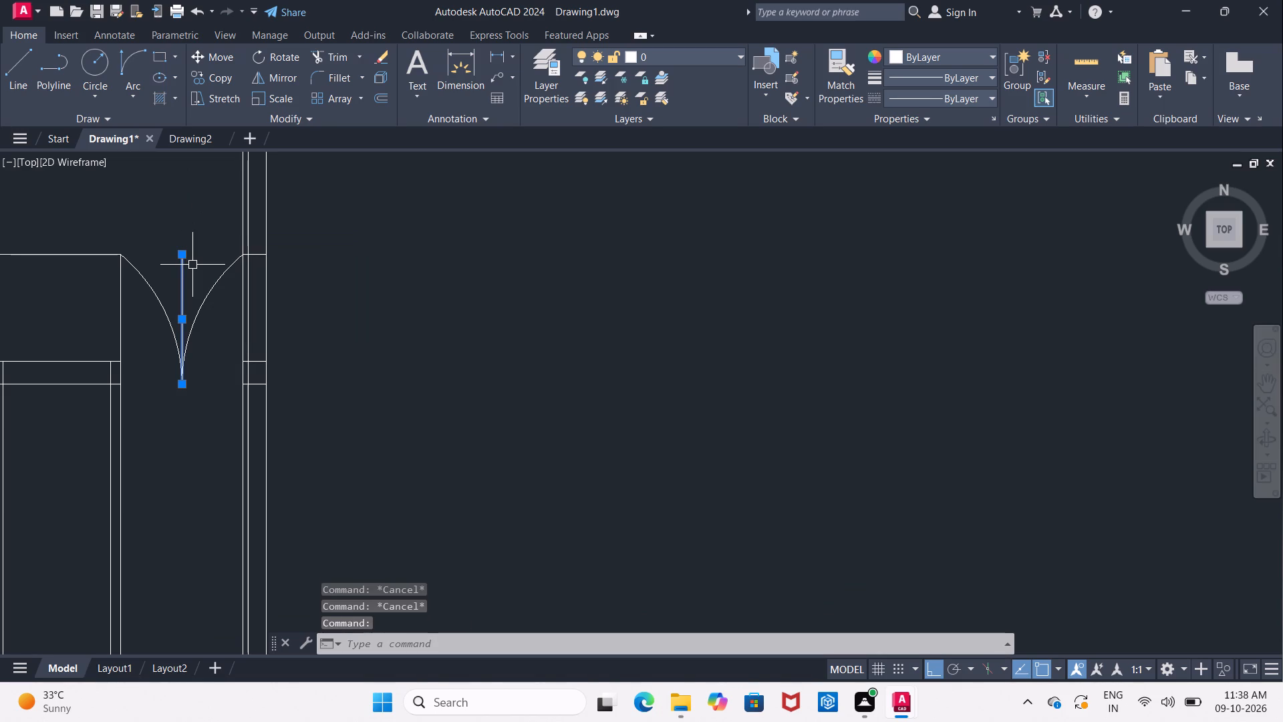
key(Delete)
Trim the opening's west line and the parallel line just west of it between the southeast room's north and south walls.
scroll(192, 265, down, 1)
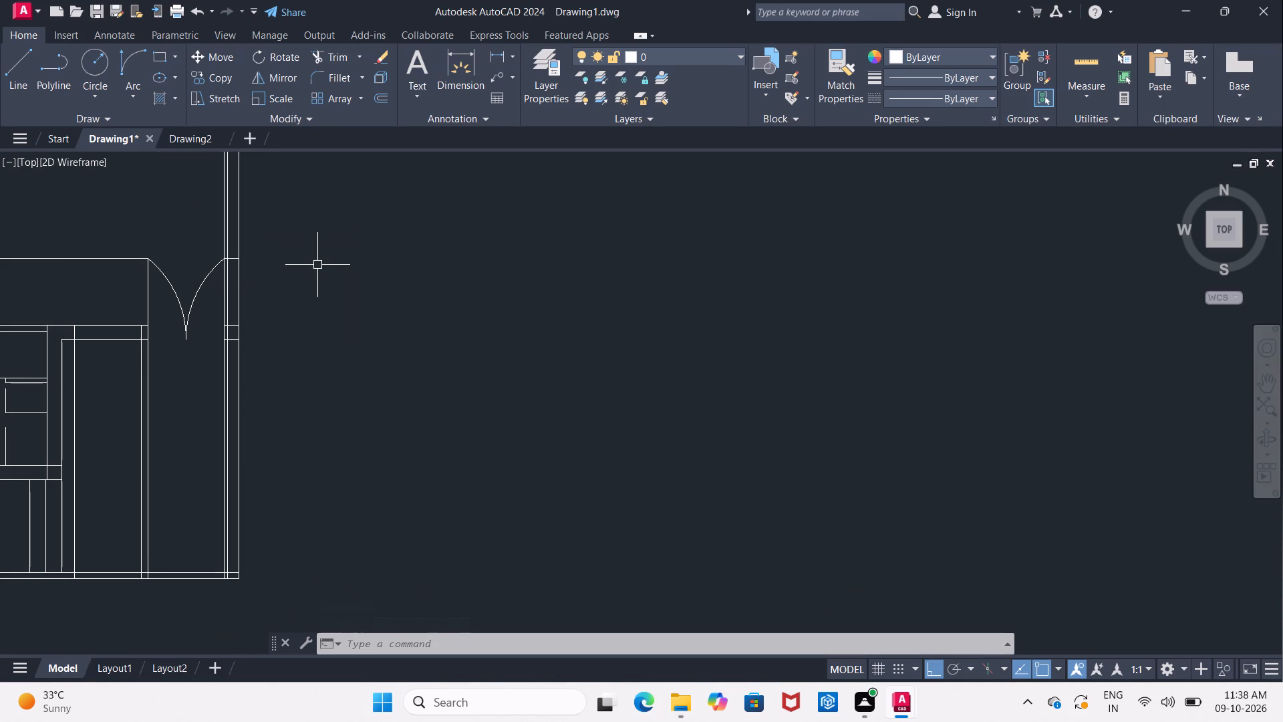
text(tr)
key(Return)
key(Return)
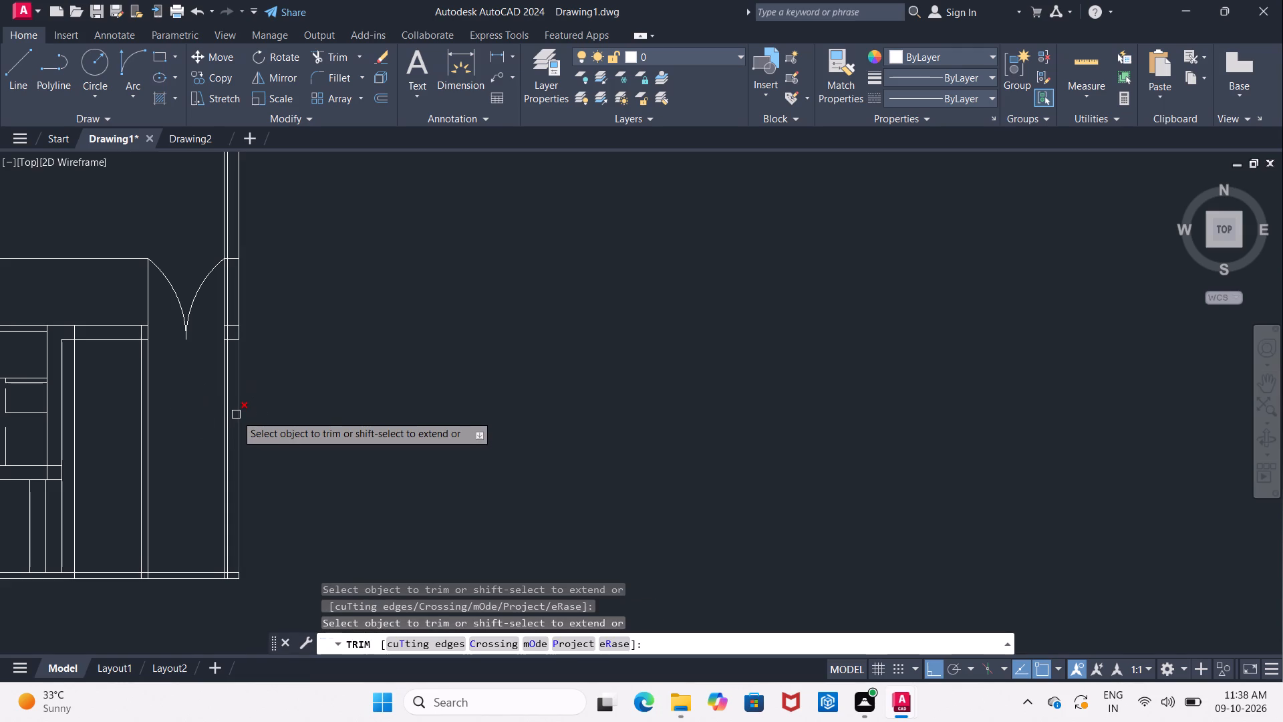
click(147, 448)
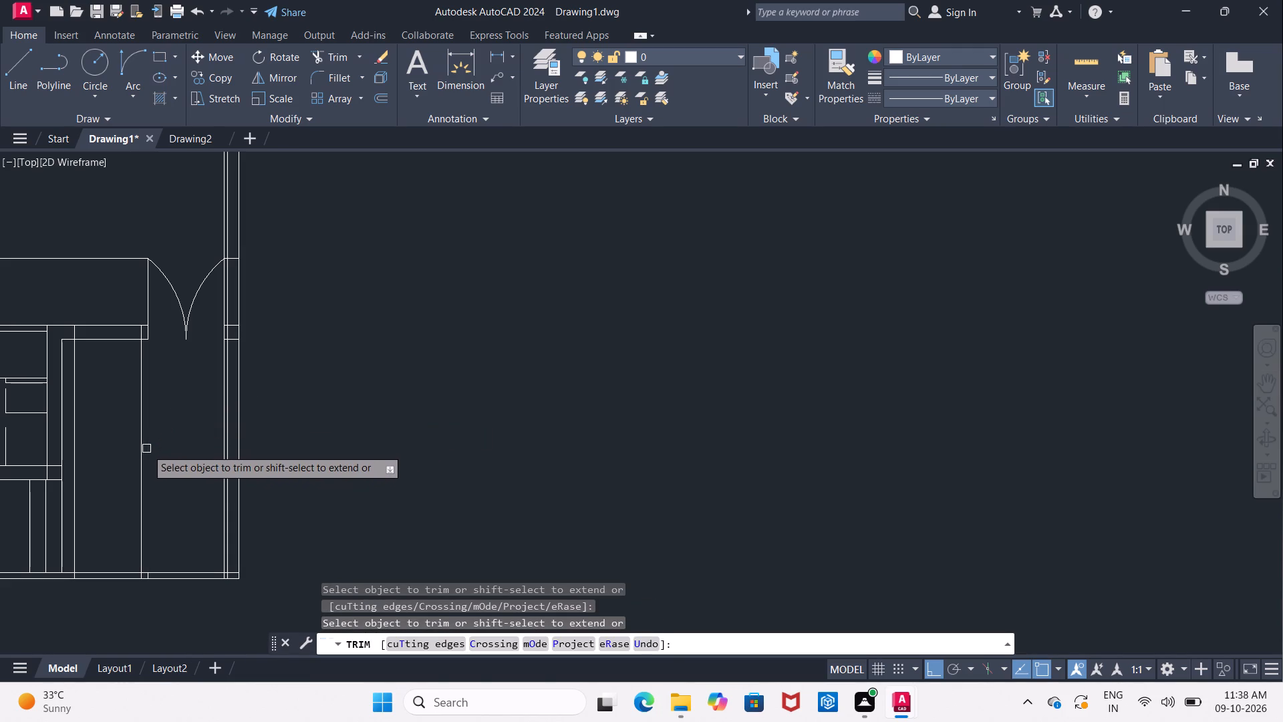
click(139, 456)
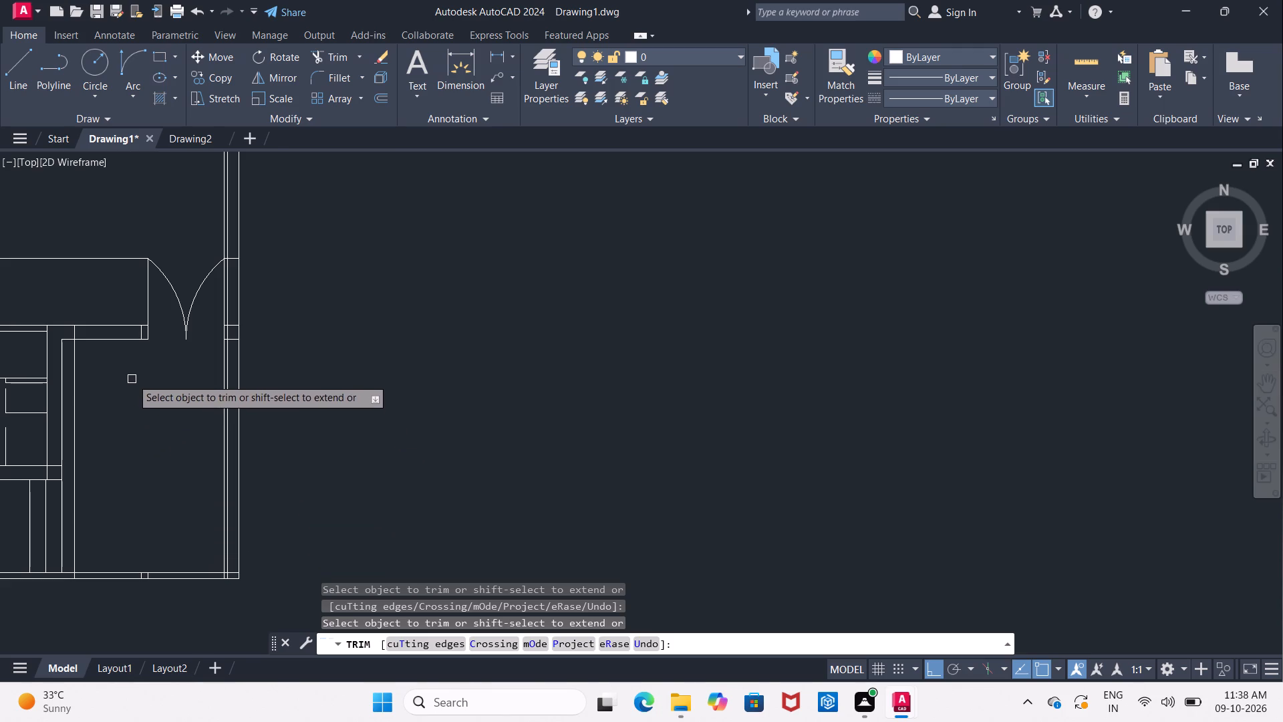
Trim the east wall's innermost line north of the 3'6" line, and trim that horizontal line between the wall's two inner lines.
middle_drag(145, 364, 148, 425)
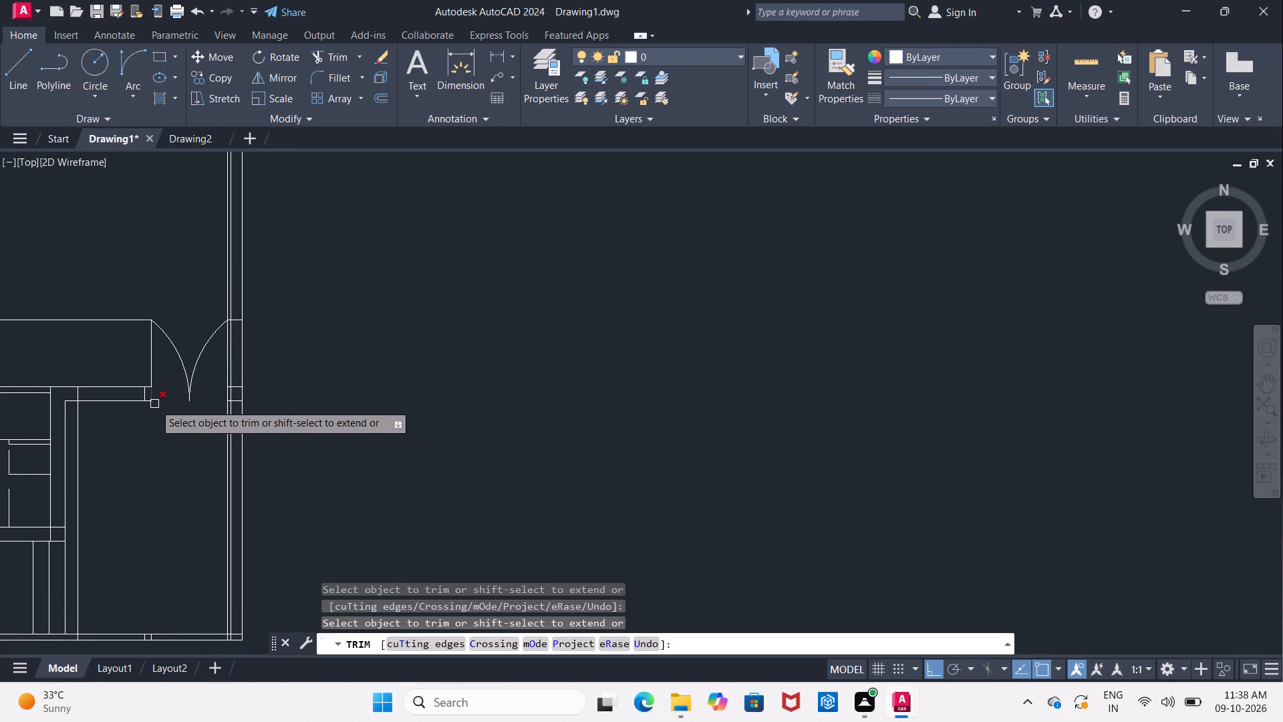
scroll(170, 408, up, 2)
middle_drag(170, 409, 95, 481)
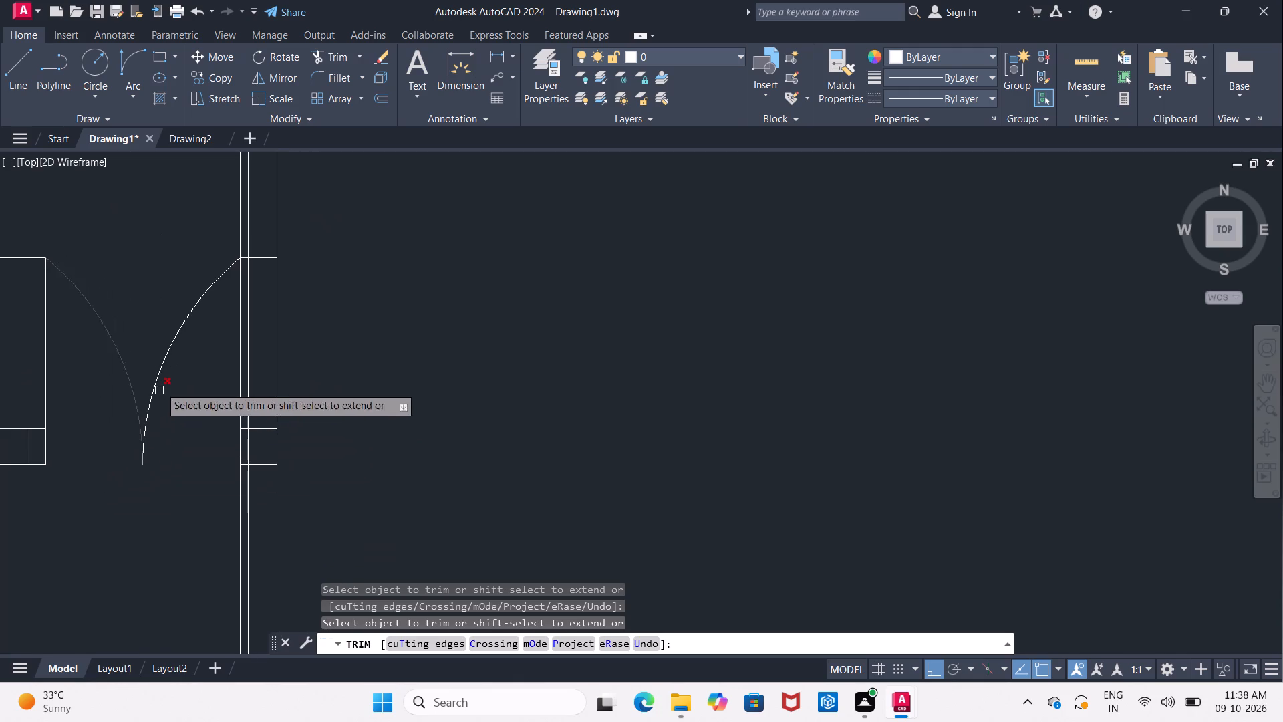
click(241, 222)
scroll(239, 227, up, 2)
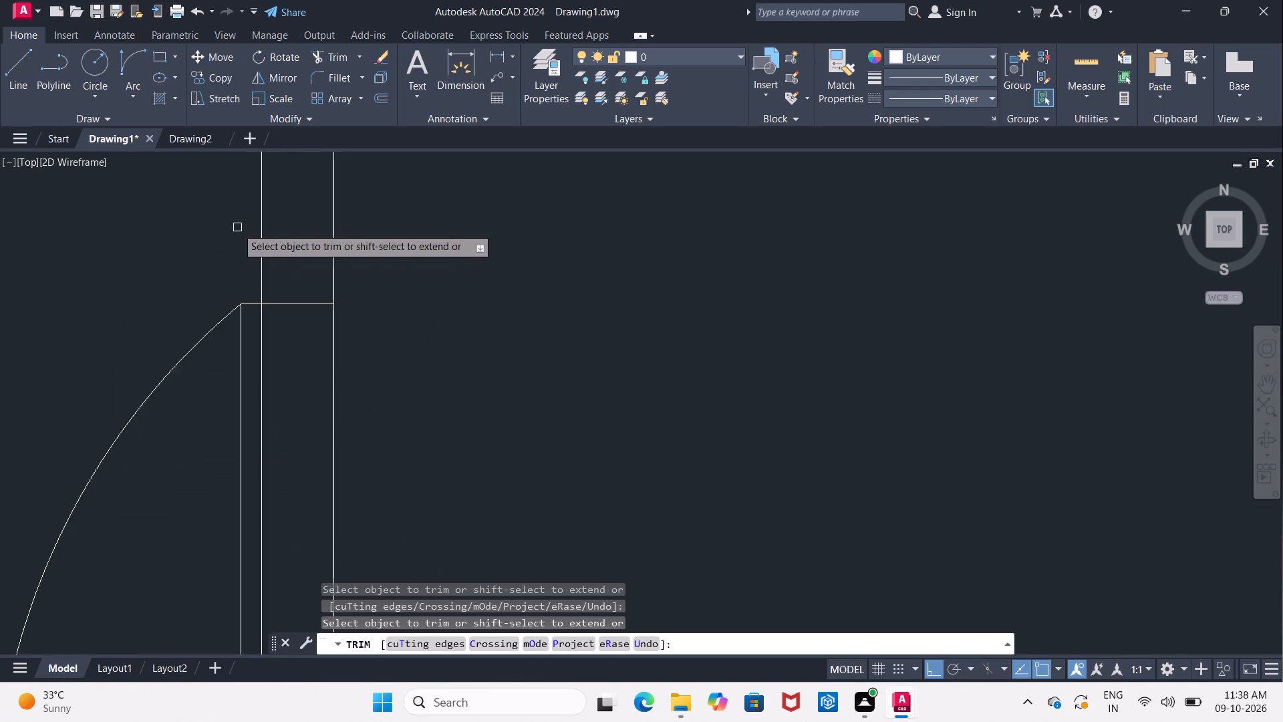
middle_drag(236, 228, 182, 213)
click(198, 288)
scroll(198, 288, down, 2)
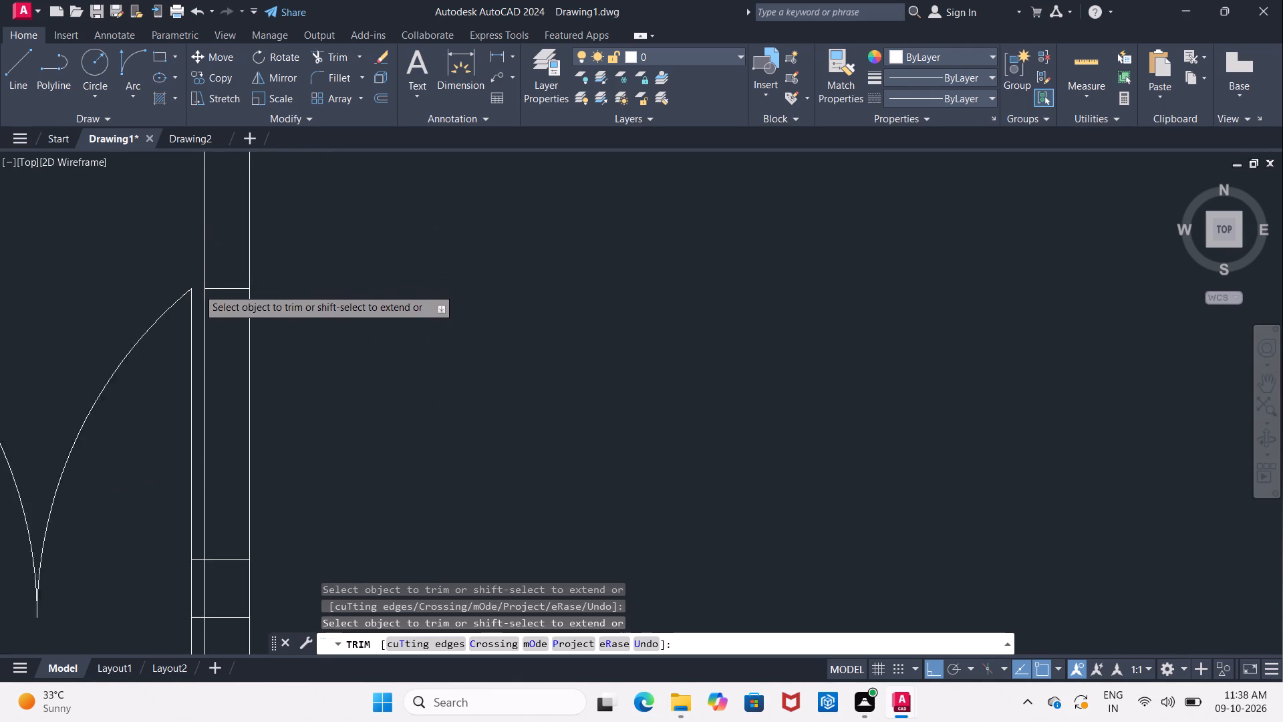
scroll(198, 288, down, 1)
middle_drag(149, 464, 225, 423)
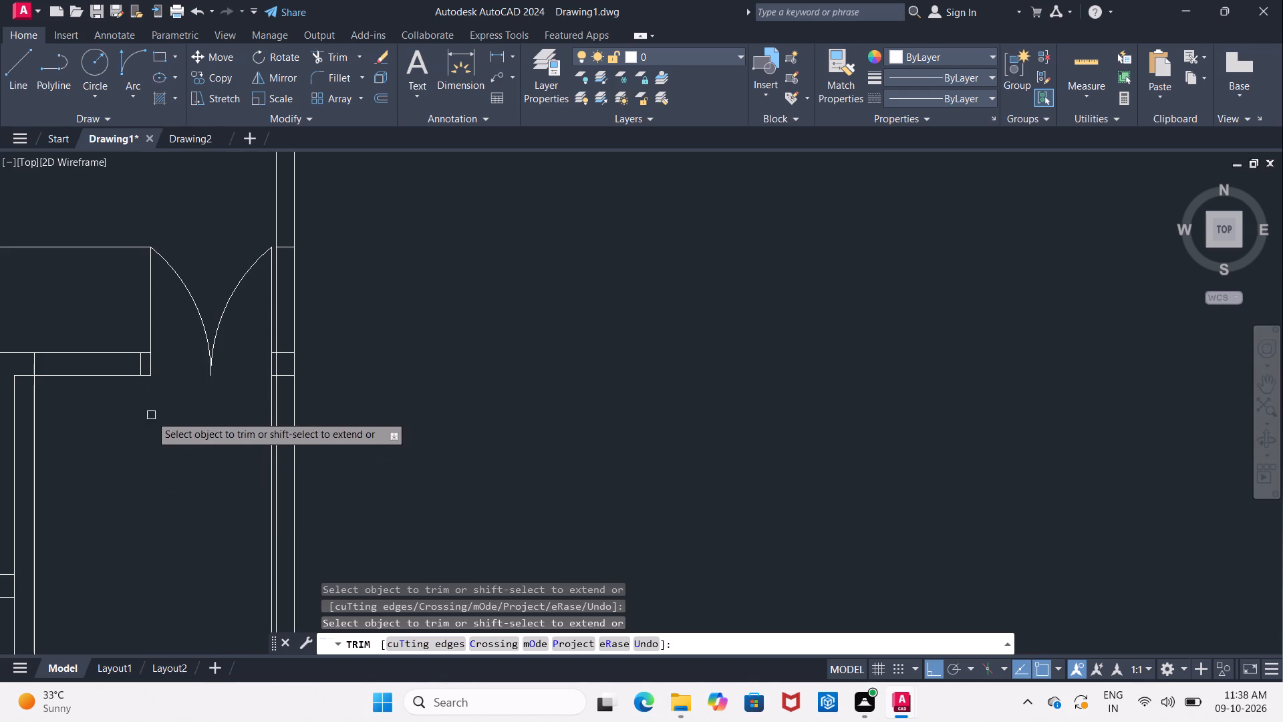
scroll(132, 416, up, 1)
middle_drag(132, 416, 292, 417)
key(Escape)
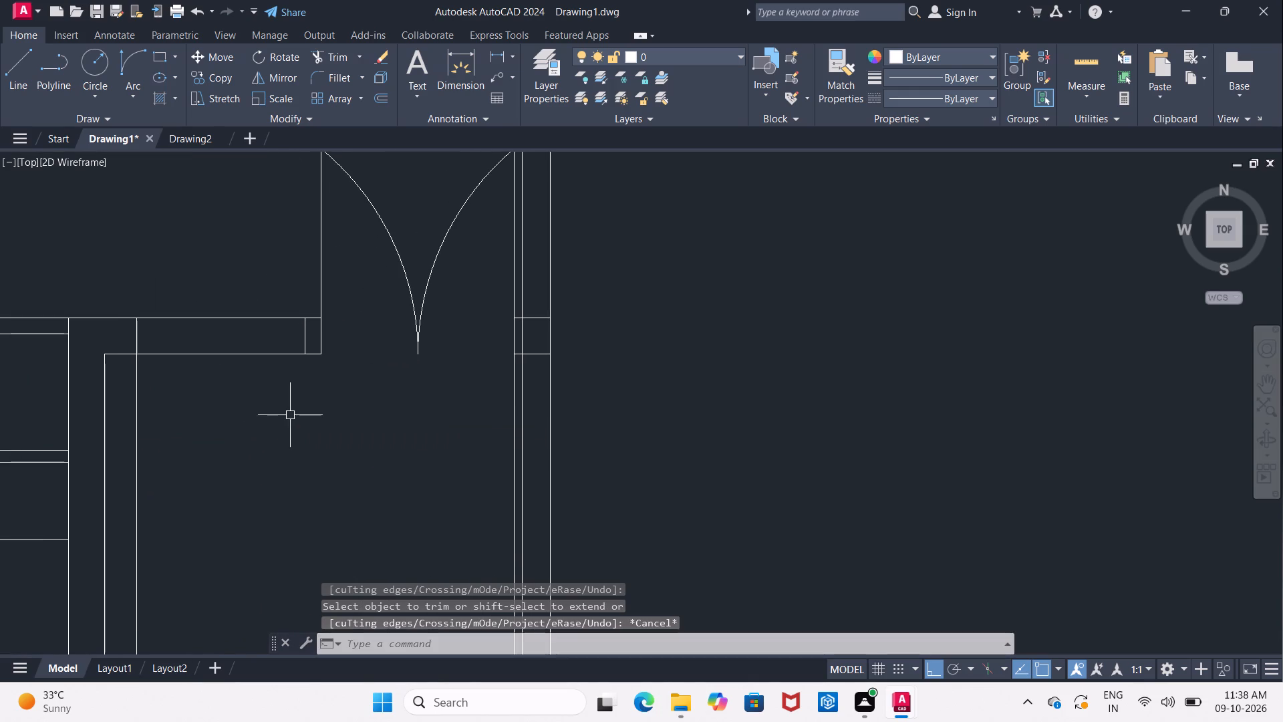
Offset the vertical line just inside the southeast room's west wall 2" to both its east and west sides.
key(o)
key(Return)
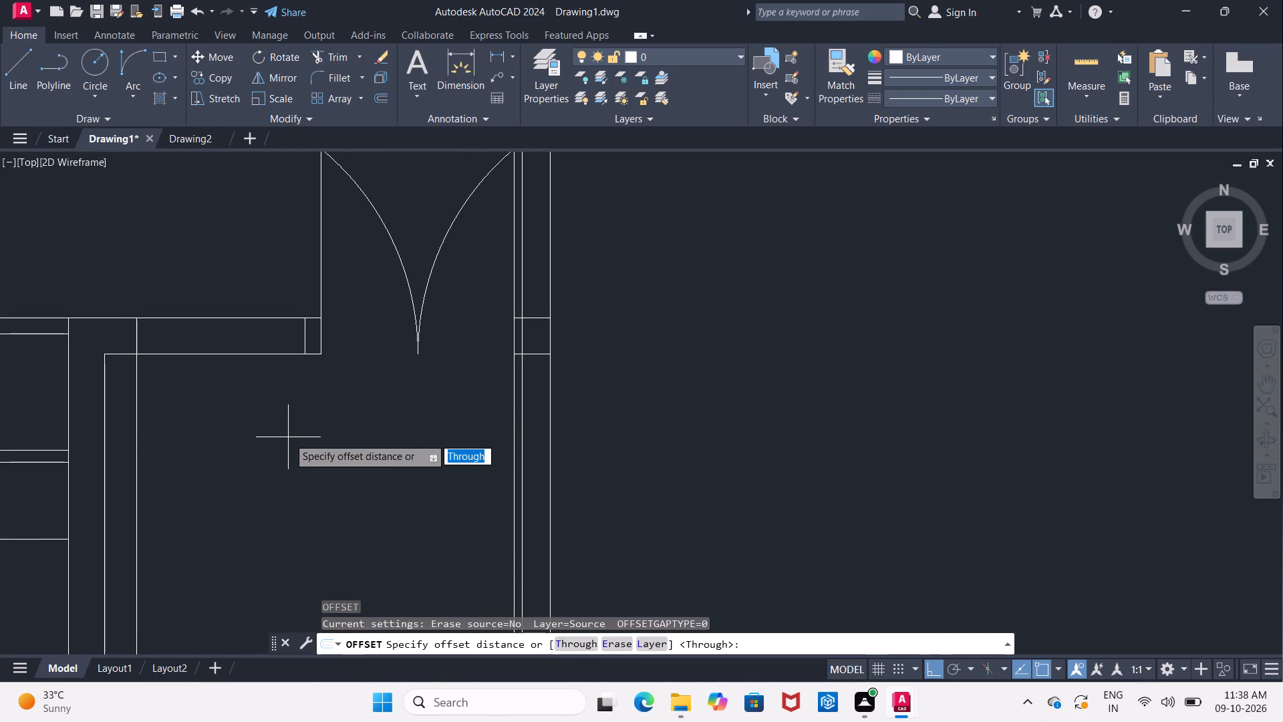
text(2")
key(Return)
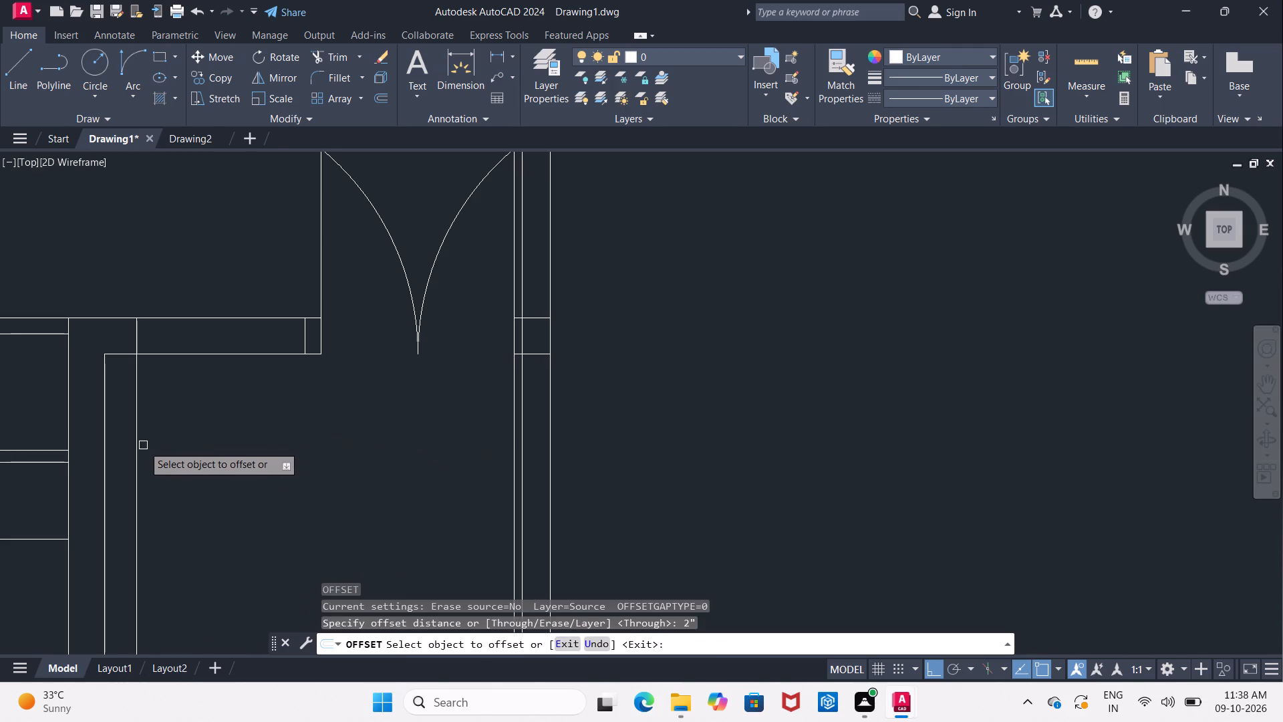
click(135, 450)
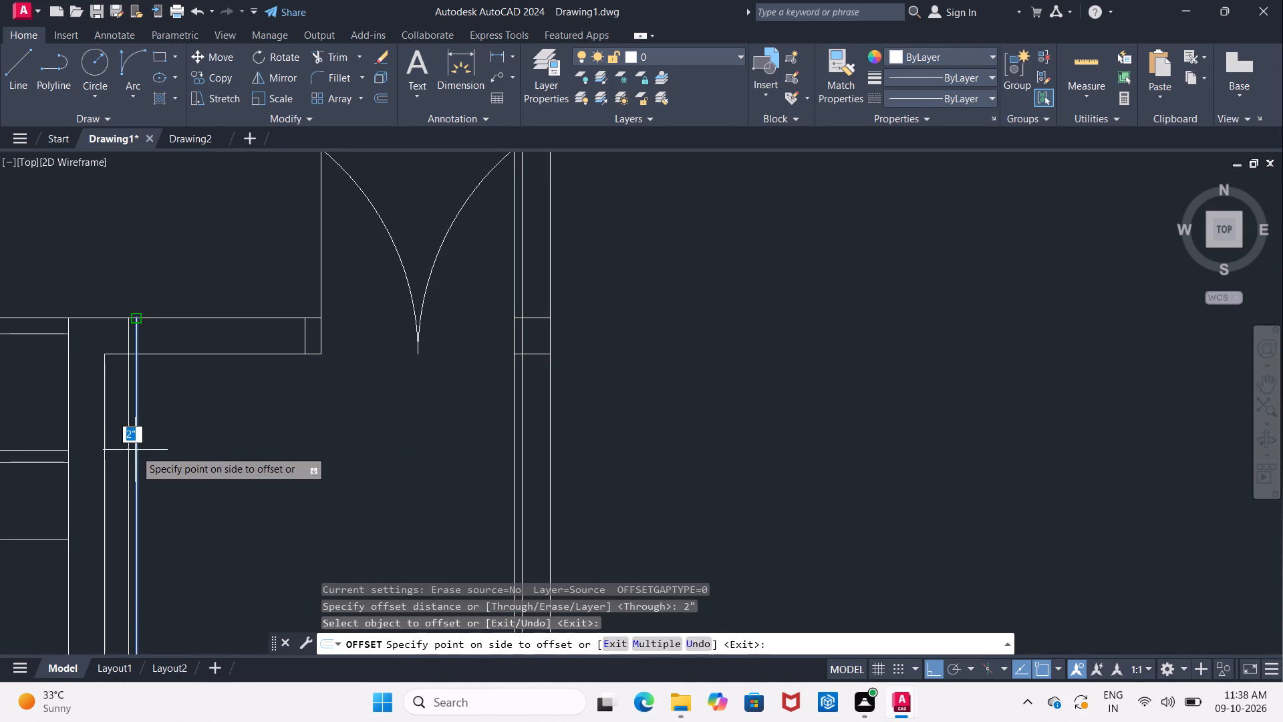
click(130, 451)
click(136, 454)
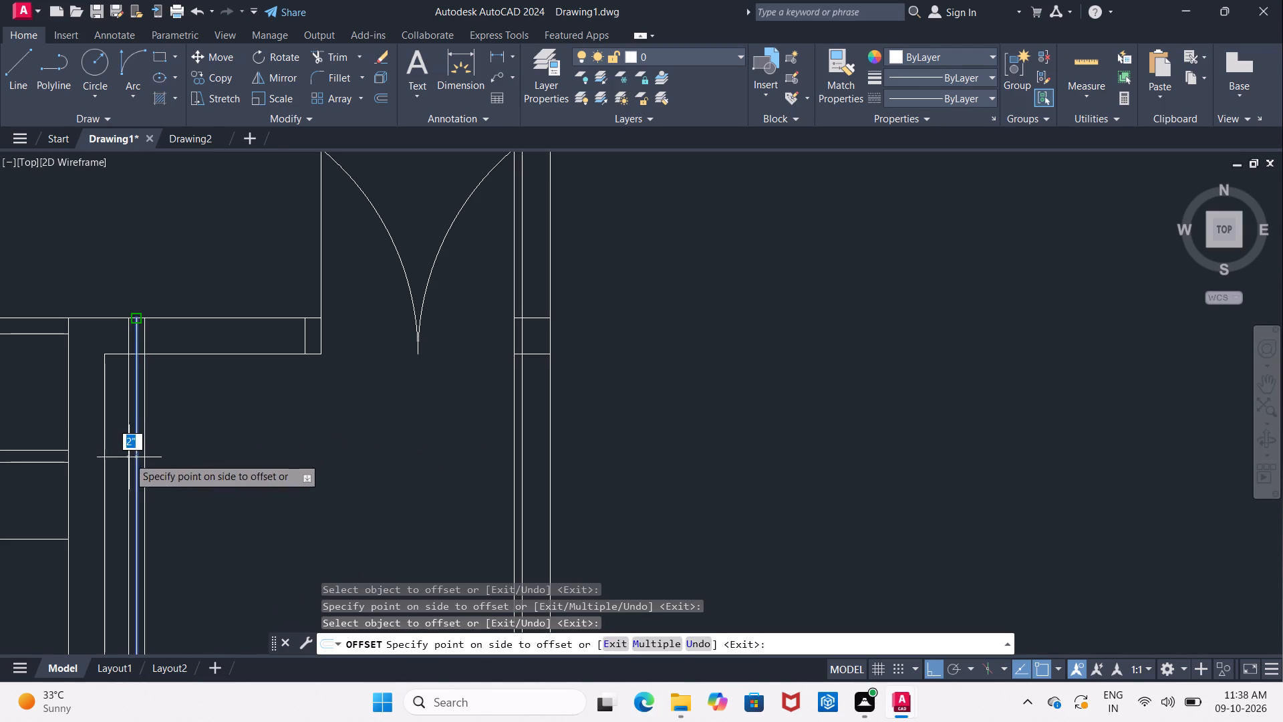
click(126, 458)
key(Escape)
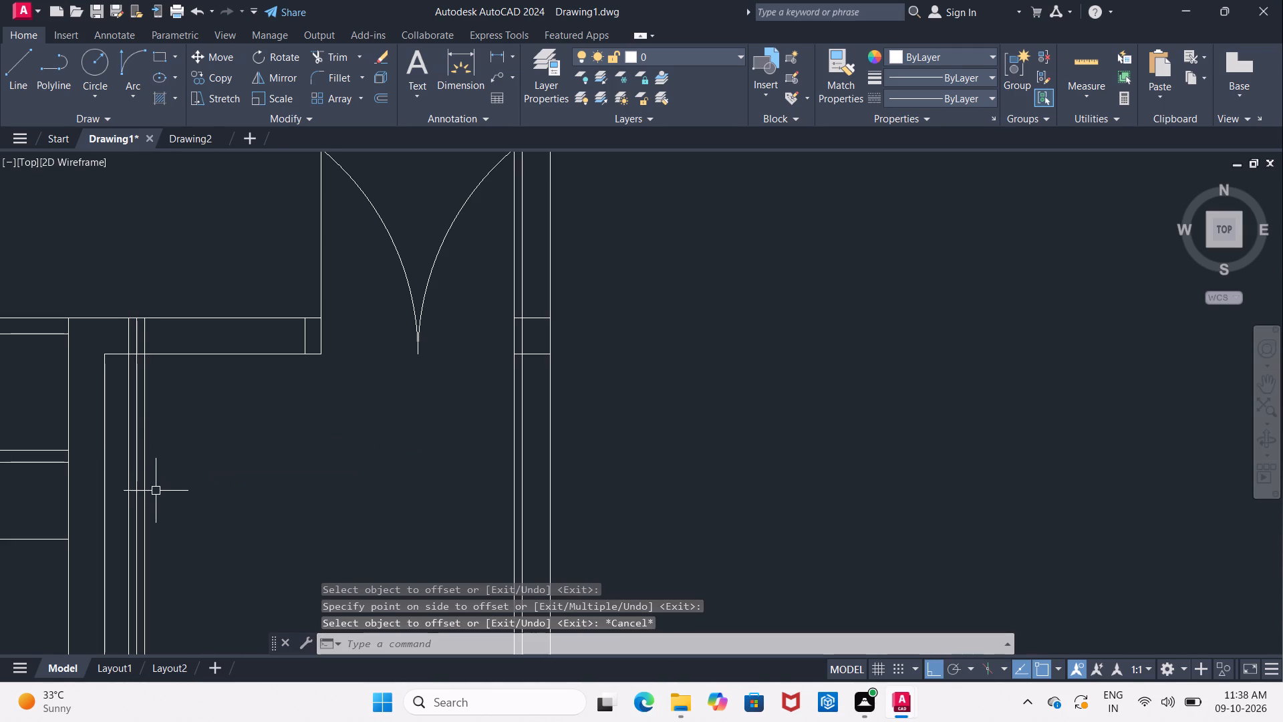
Delete the east offset copy and the original vertical line, keeping only the west copy near the southeast room's west wall.
click(145, 501)
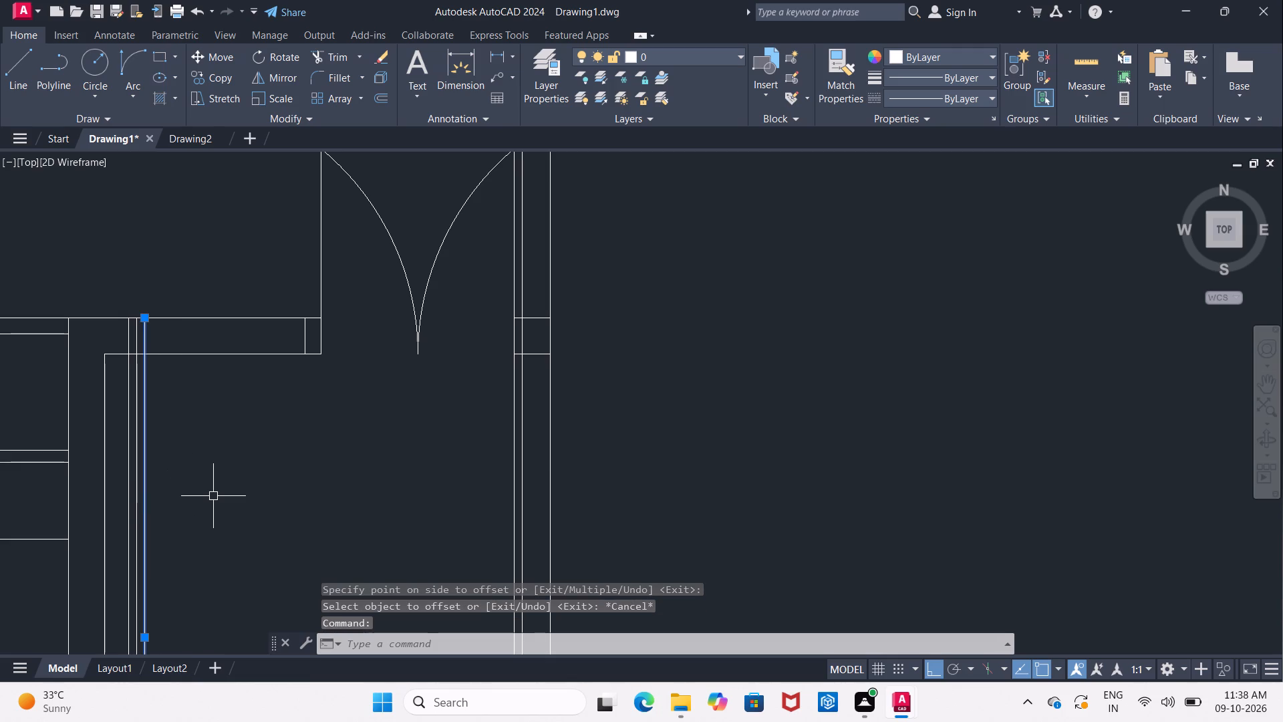
key(Delete)
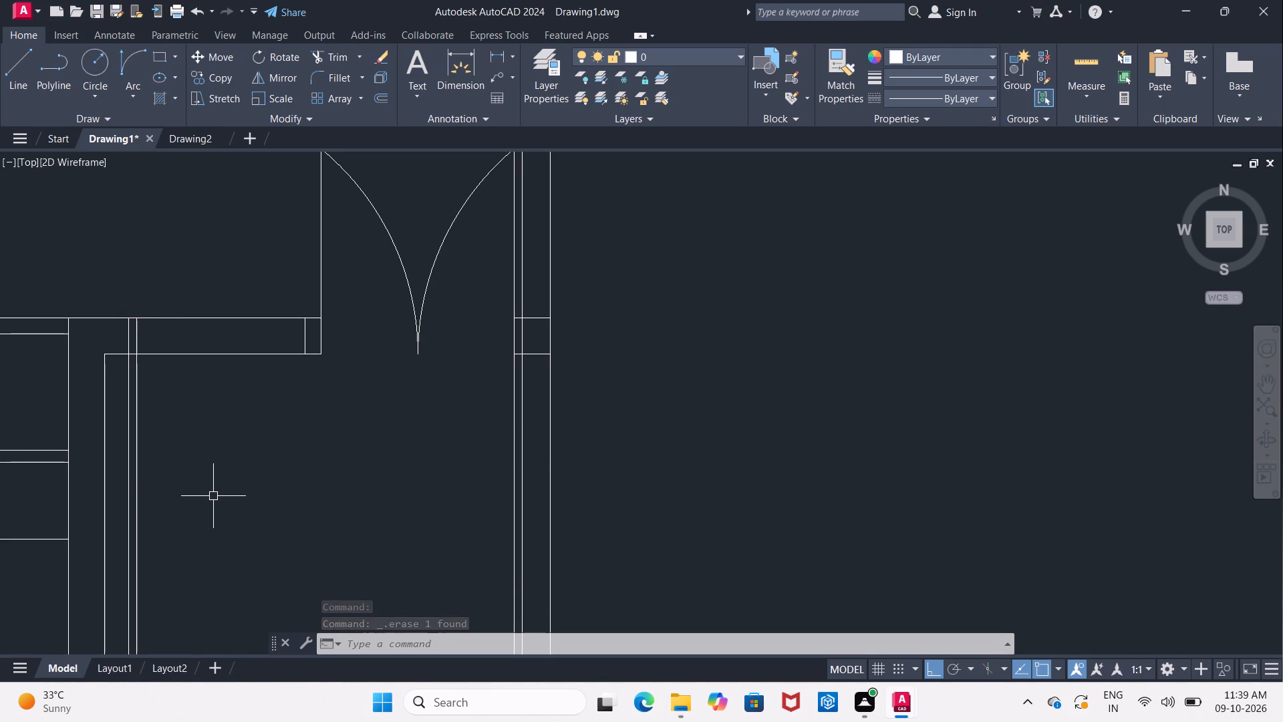
middle_drag(281, 418, 247, 461)
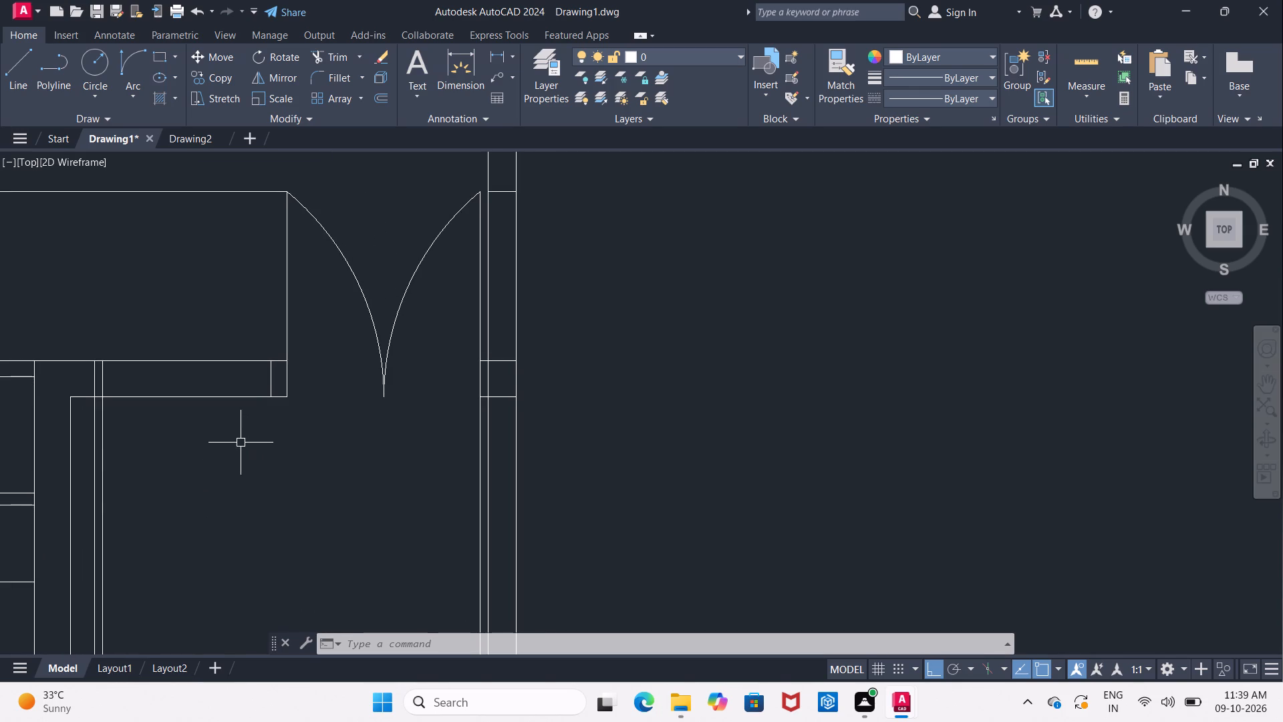
click(104, 507)
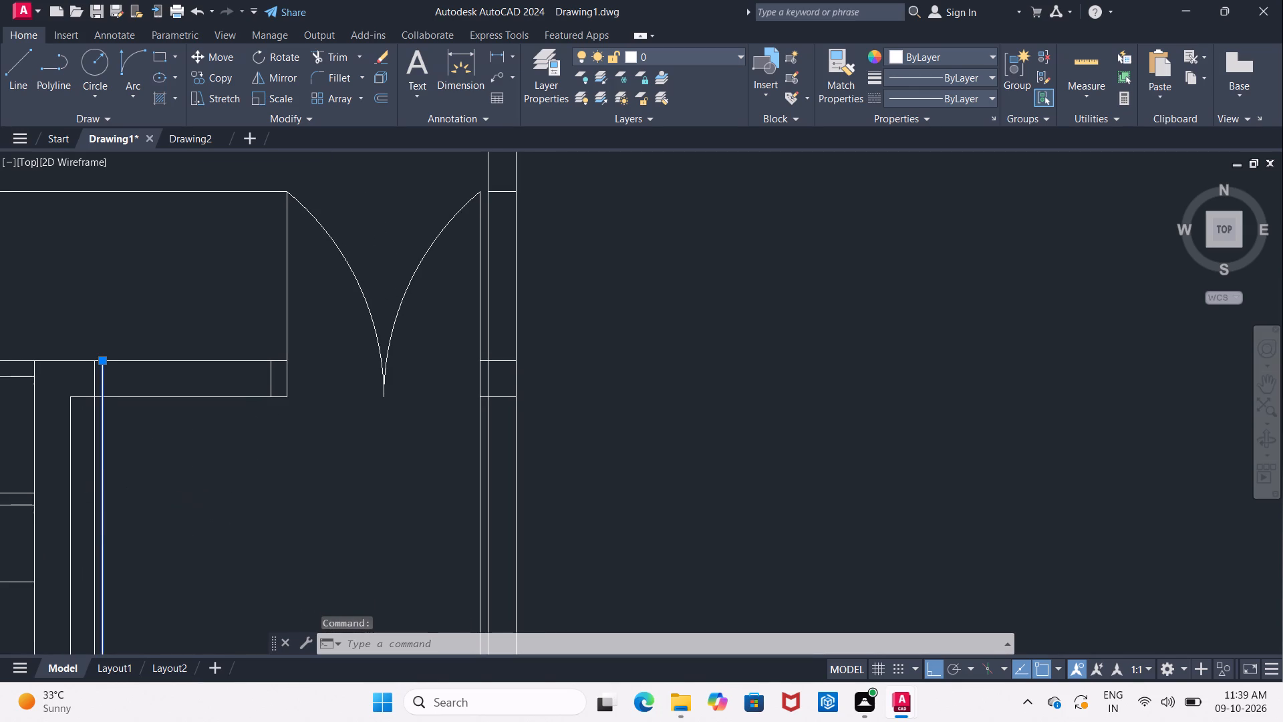
key(Delete)
Delete the remaining pieces of the 3'6" horizontal line west of the door opening and across the east wall.
middle_drag(347, 414, 156, 465)
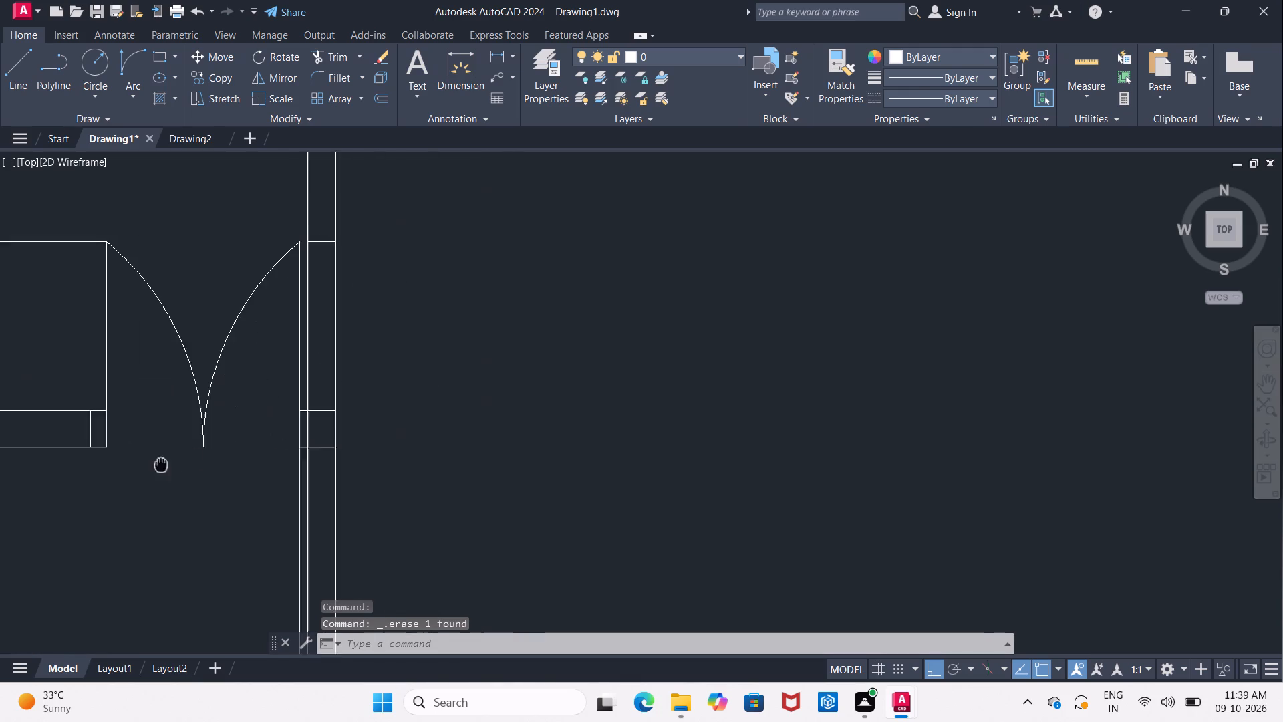
middle_drag(156, 465, 150, 464)
click(45, 241)
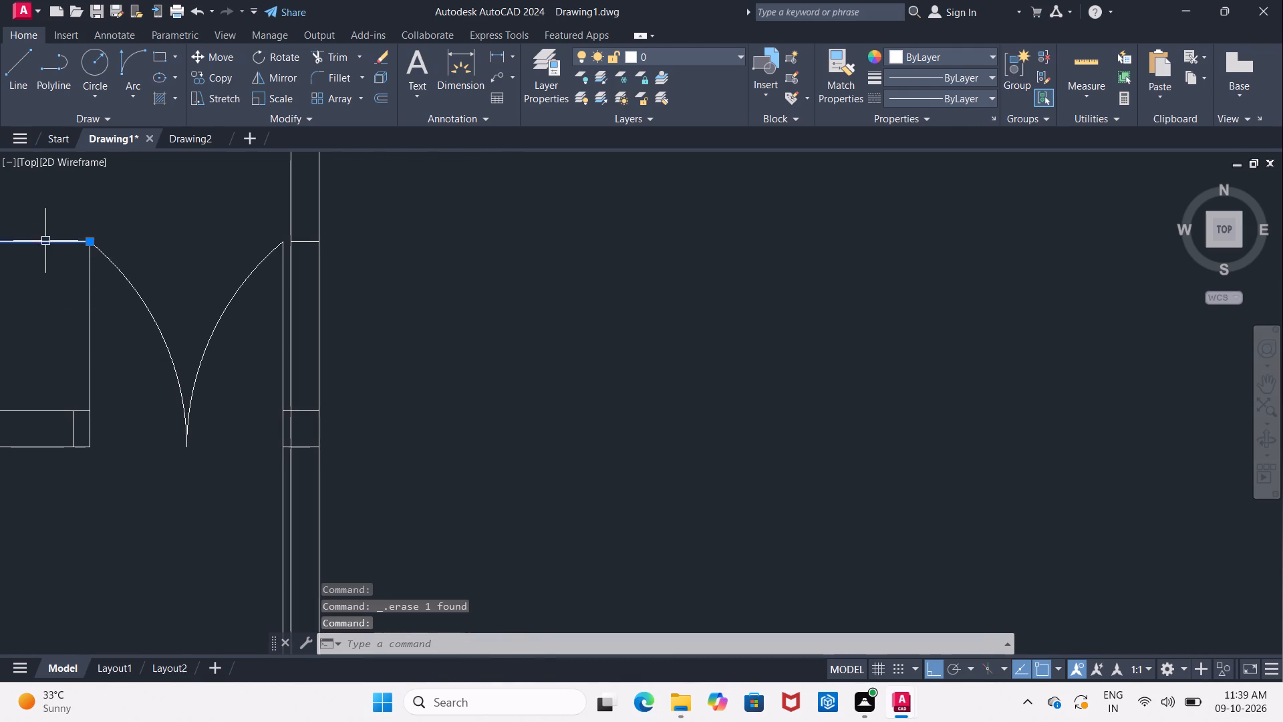
key(Delete)
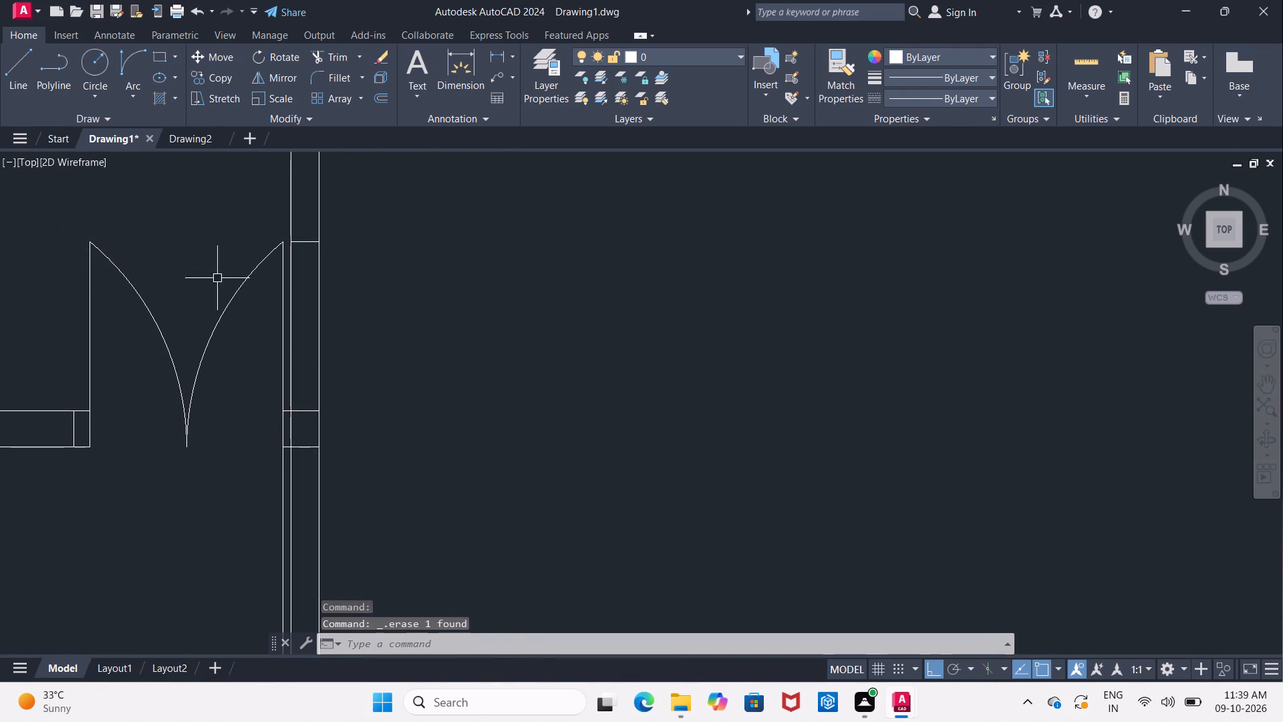
scroll(250, 266, up, 1)
click(344, 229)
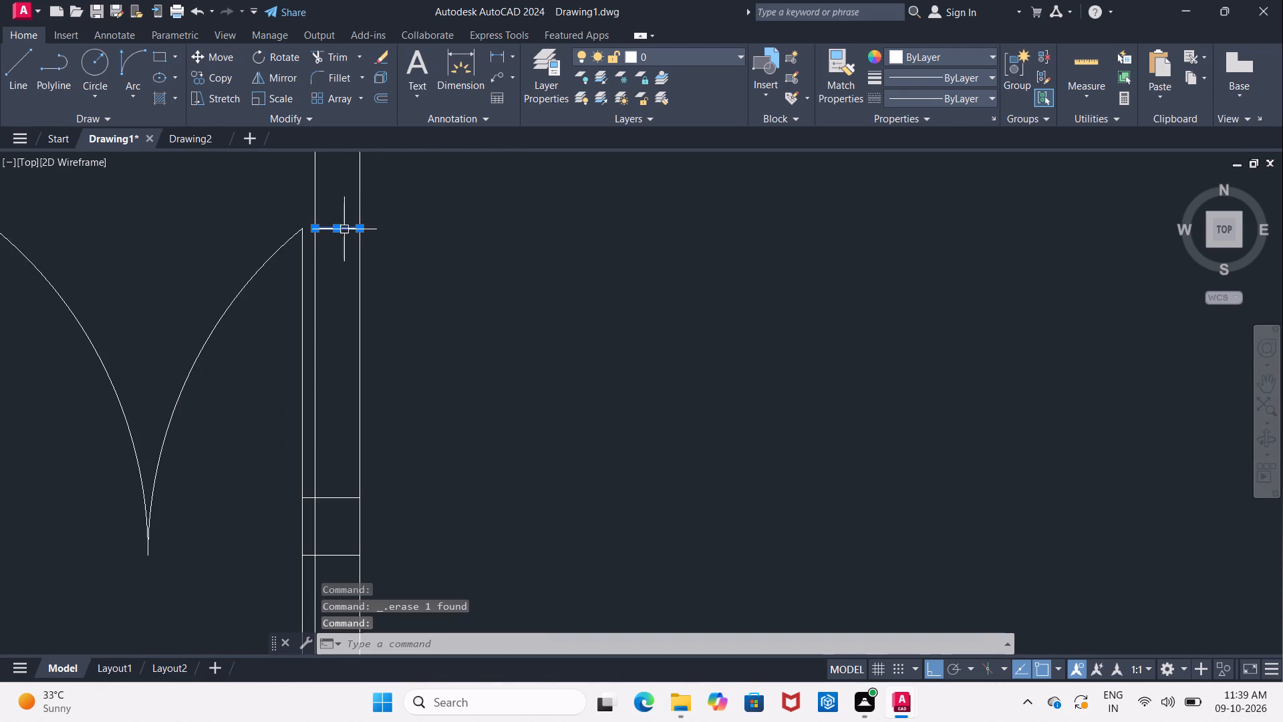
key(Delete)
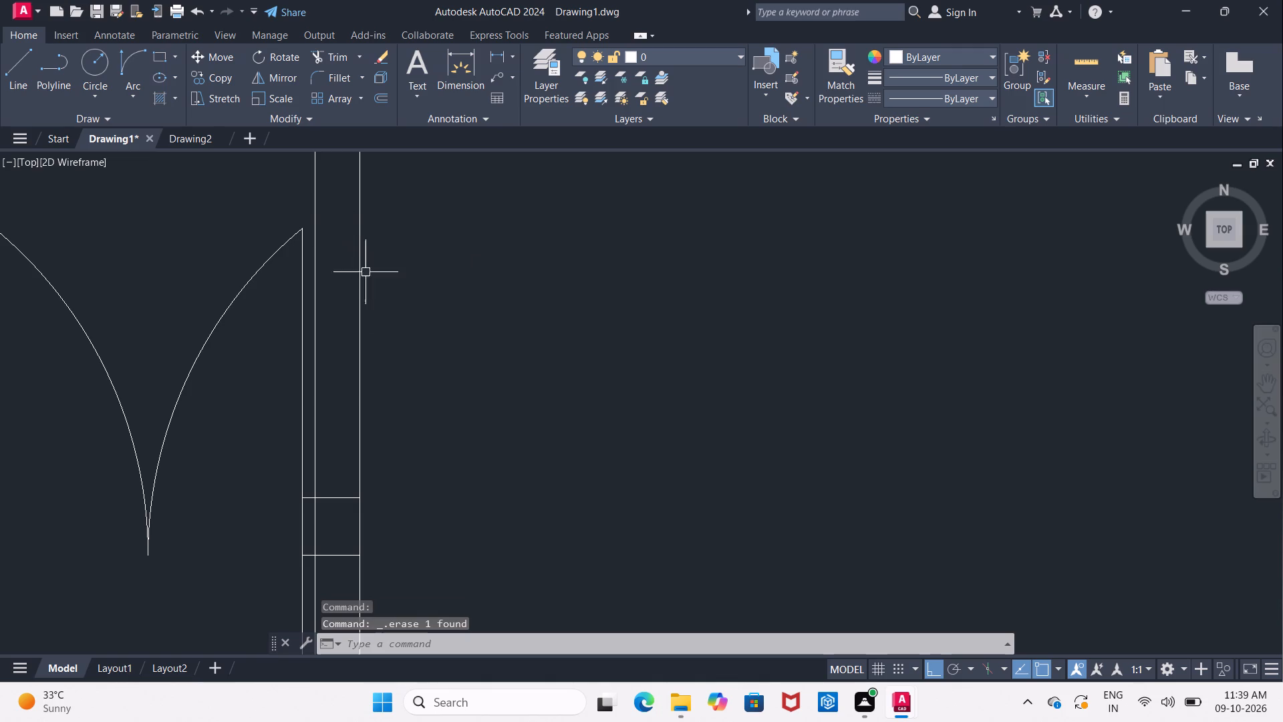
Trim the east wall's innermost line south of the double door and the surplus segments inside the door's east jamb.
text(tr)
key(Return)
key(Return)
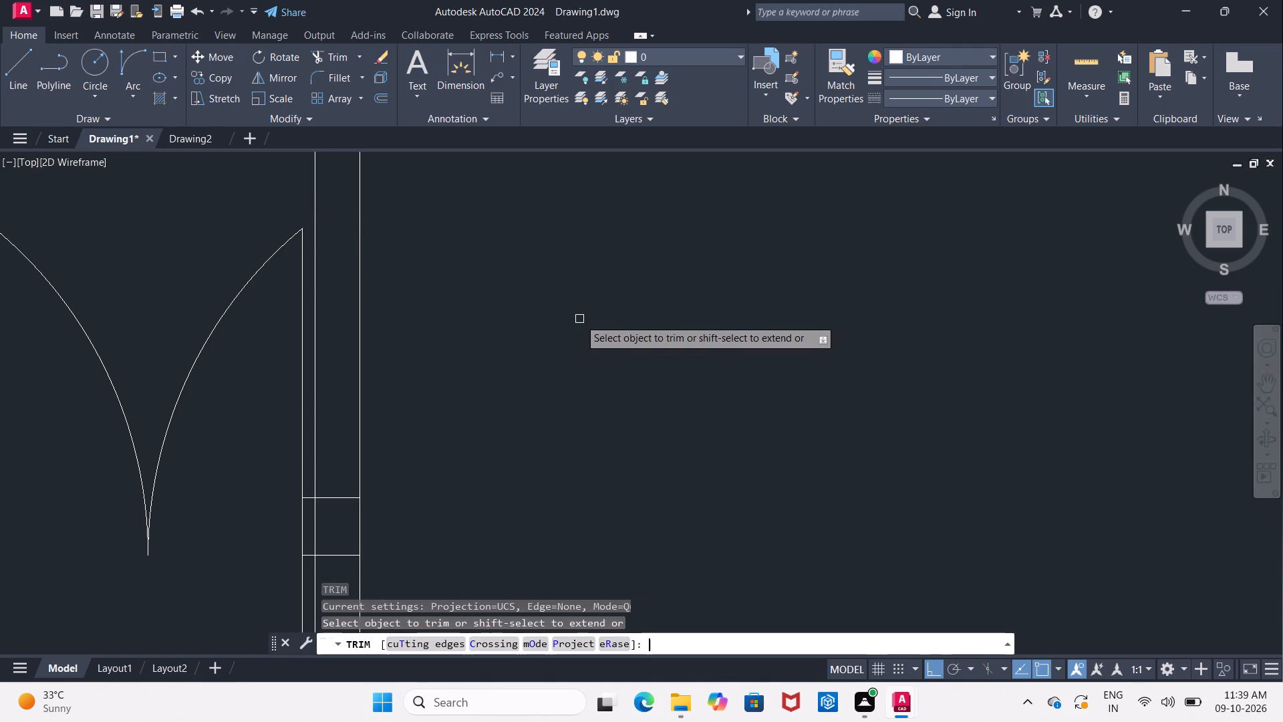
middle_drag(480, 423, 394, 174)
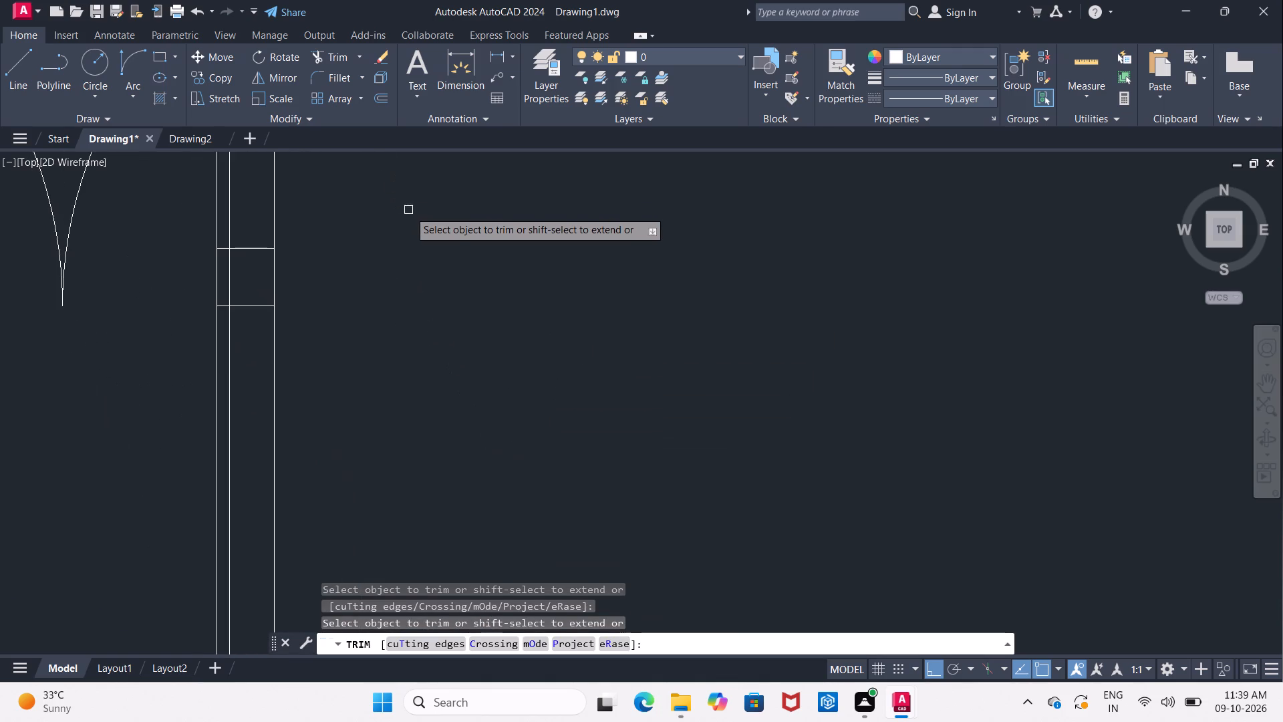
scroll(409, 211, down, 2)
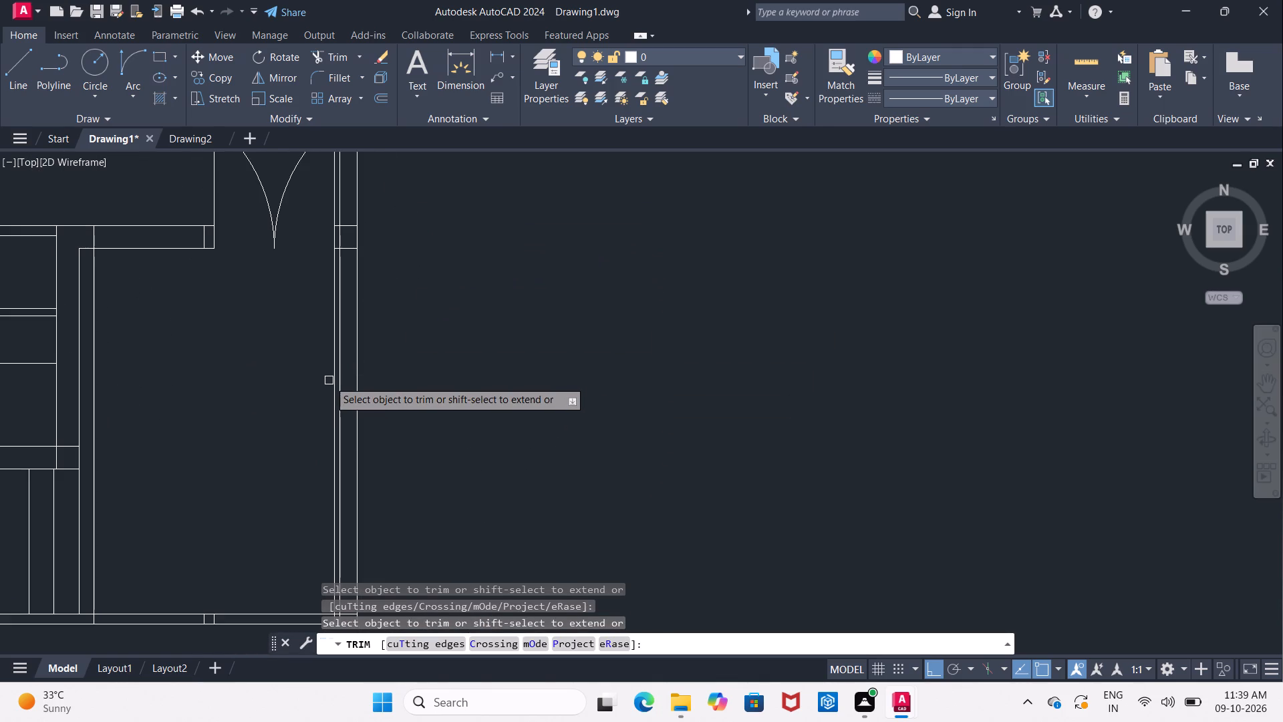
click(331, 381)
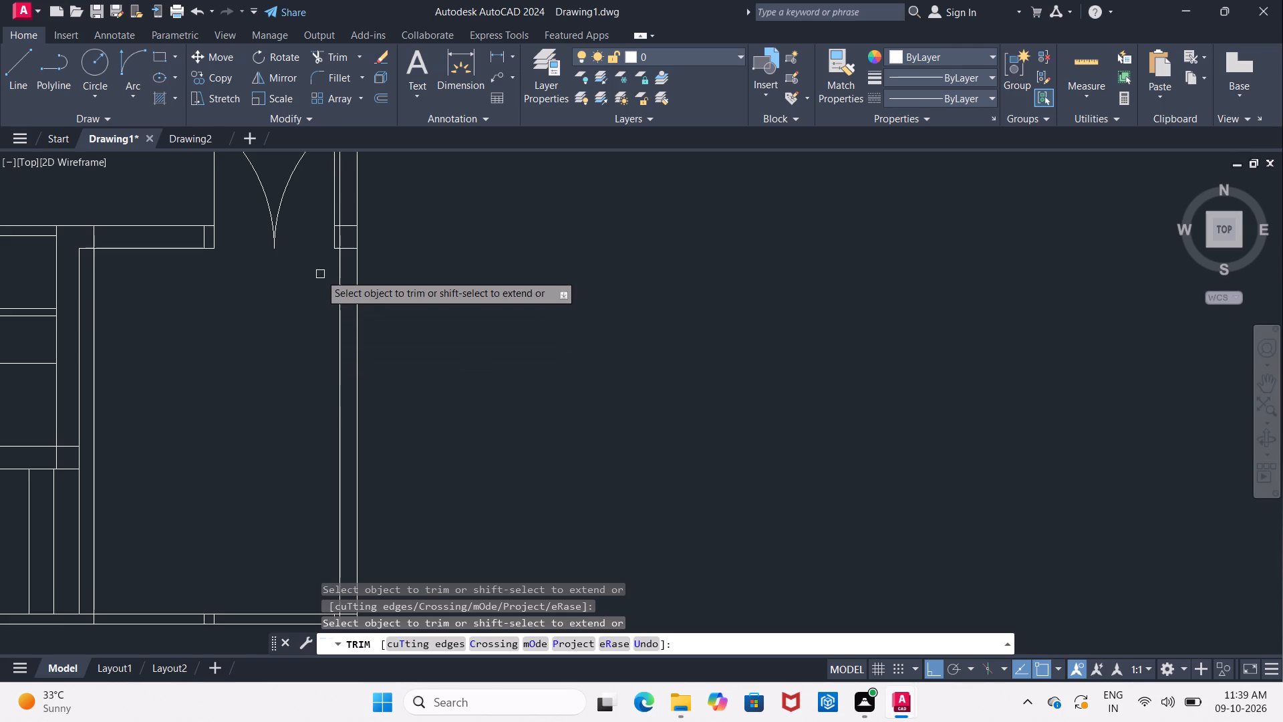
middle_drag(319, 273, 192, 369)
scroll(230, 352, up, 3)
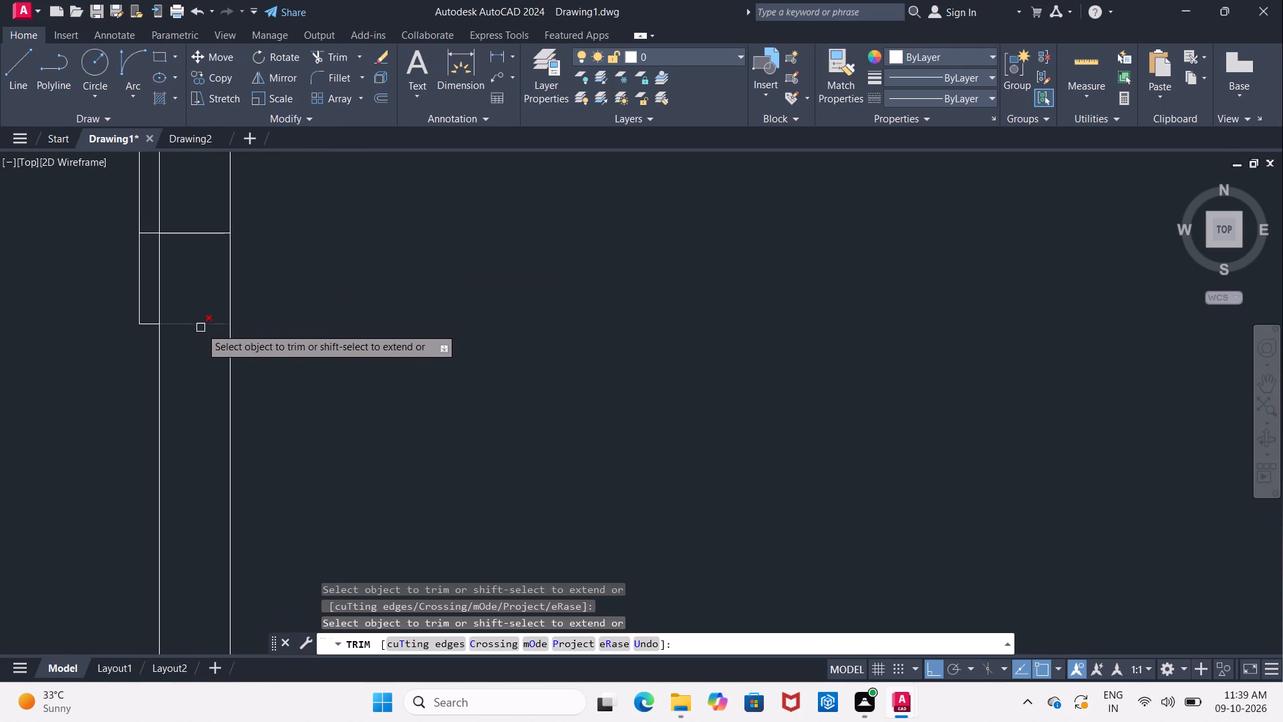
click(200, 328)
click(160, 281)
click(149, 235)
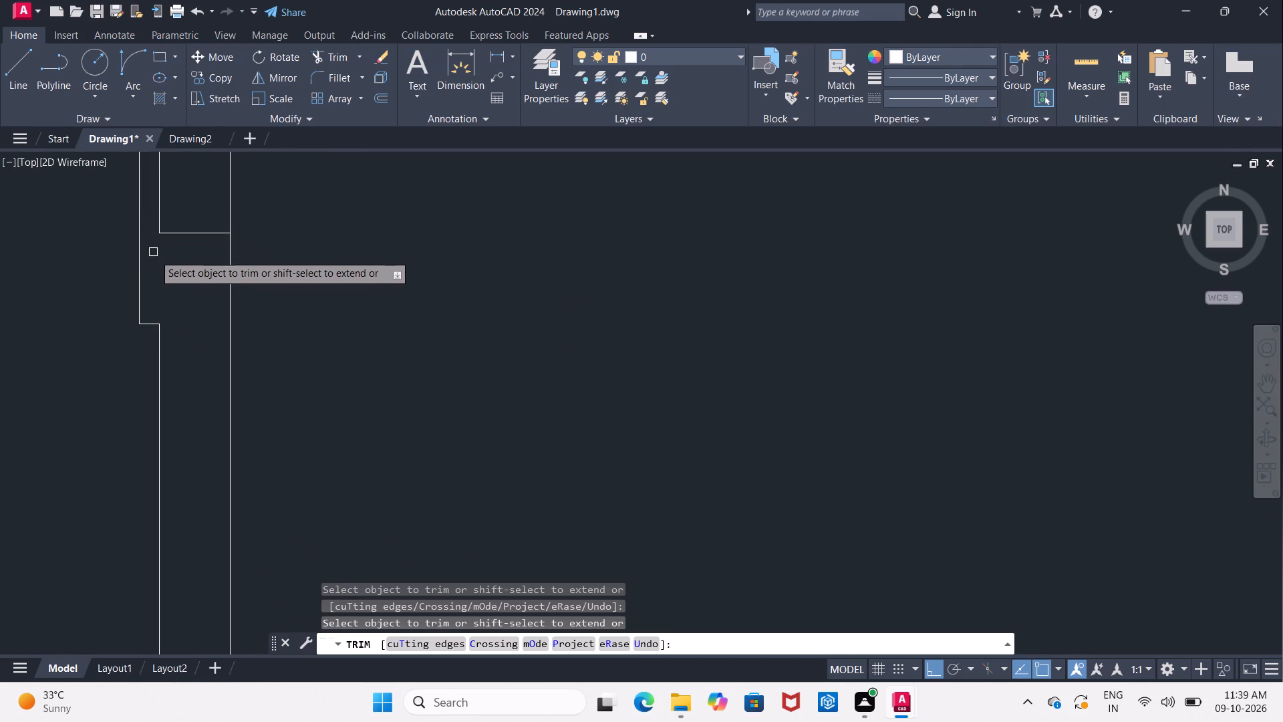
scroll(156, 259, down, 3)
middle_drag(170, 287, 254, 386)
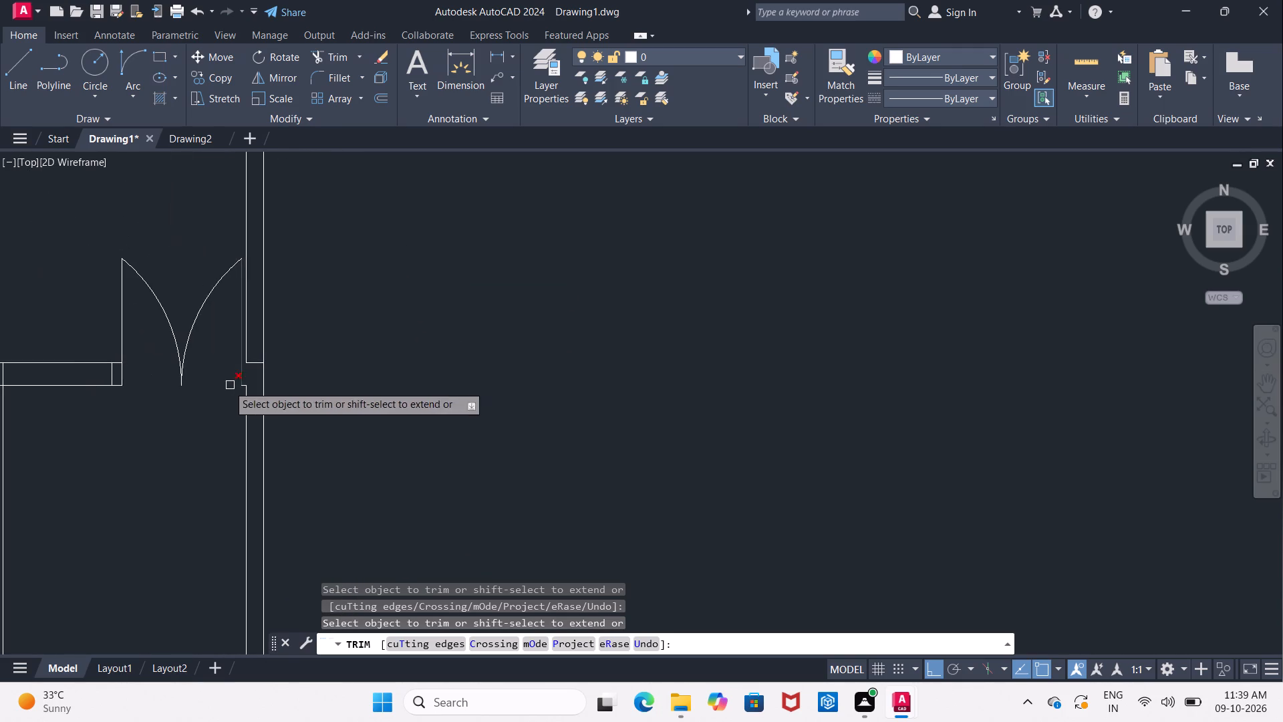
middle_drag(159, 428, 270, 420)
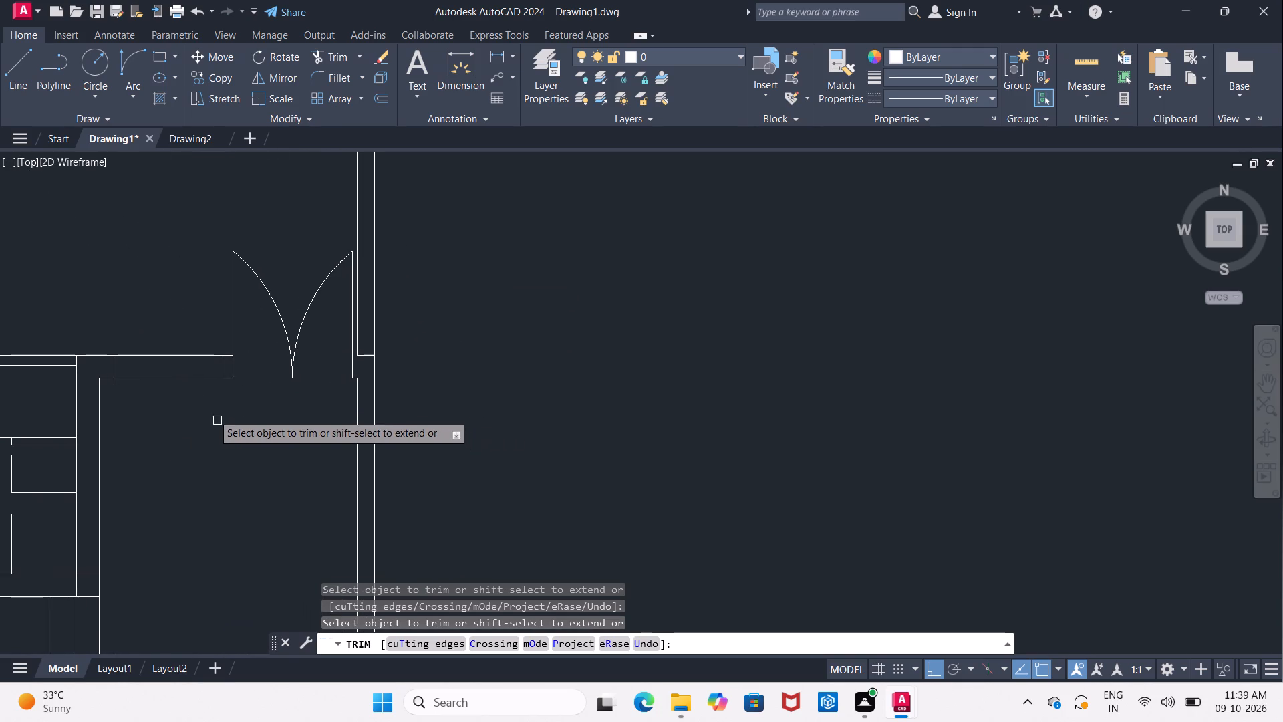
key(Escape)
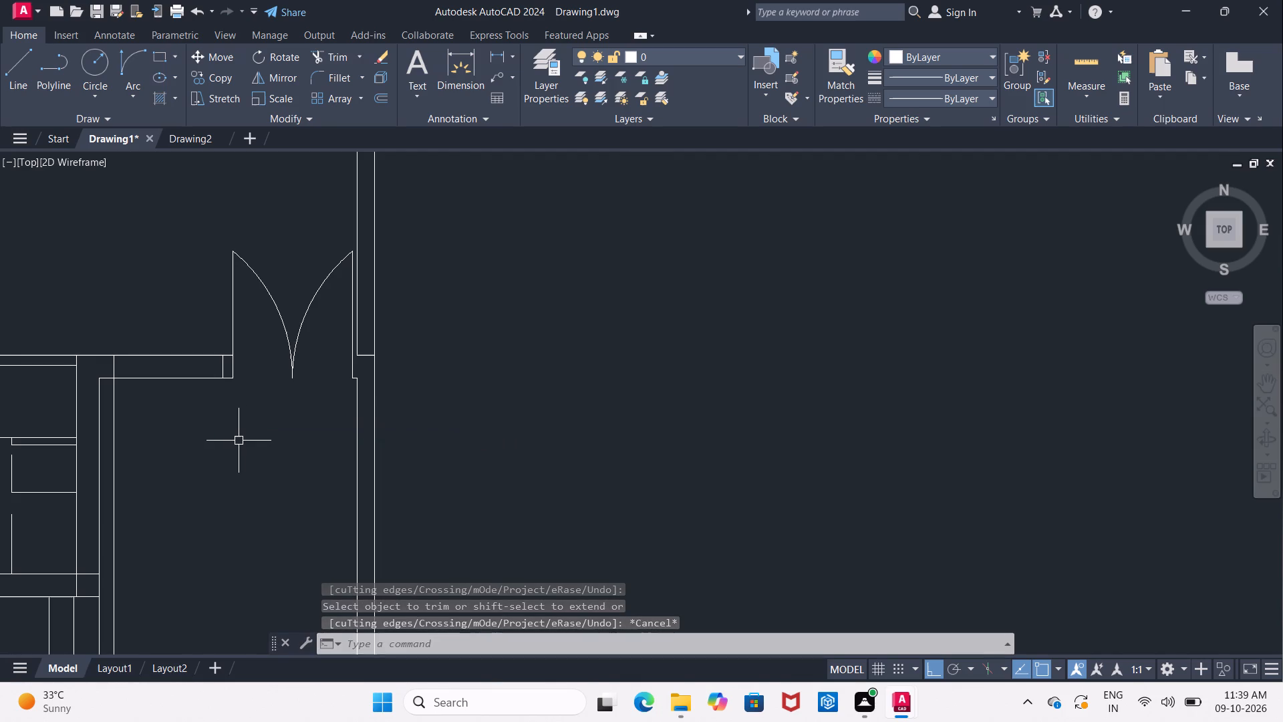
Offset lines at 2.25" spacing to place three parallel window lines inside the wall section west of the double door.
key(o)
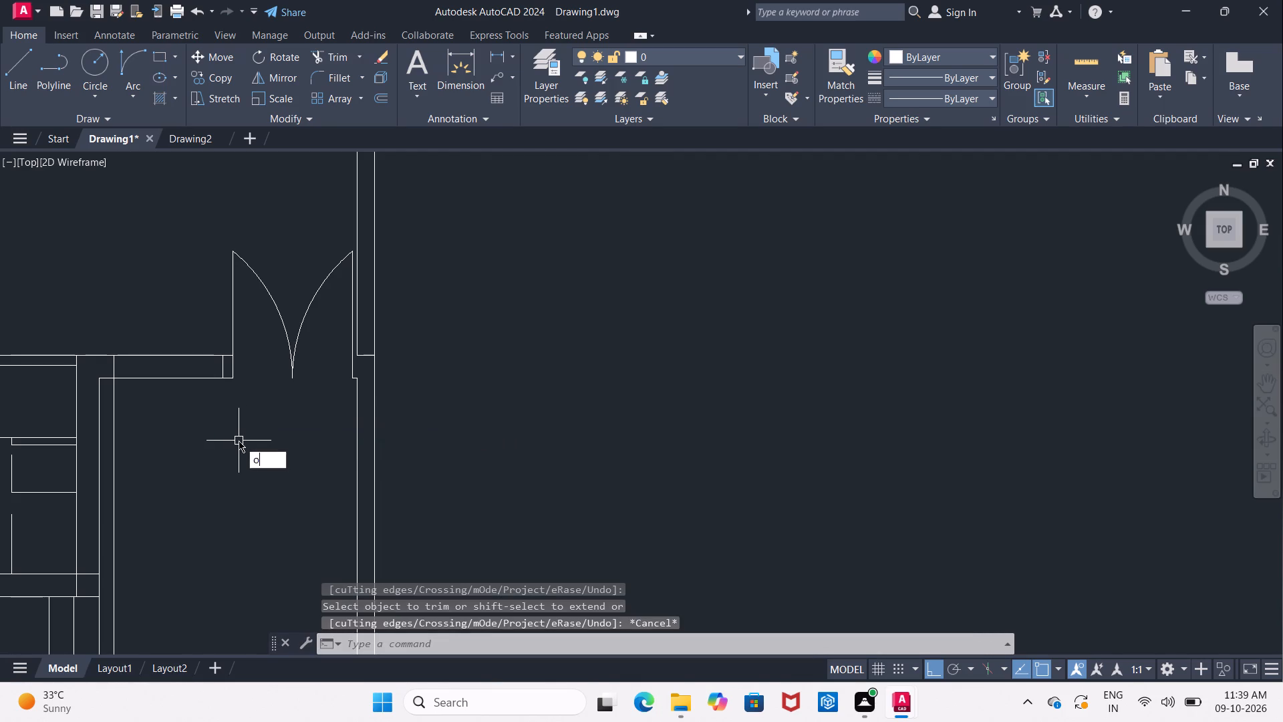
key(Return)
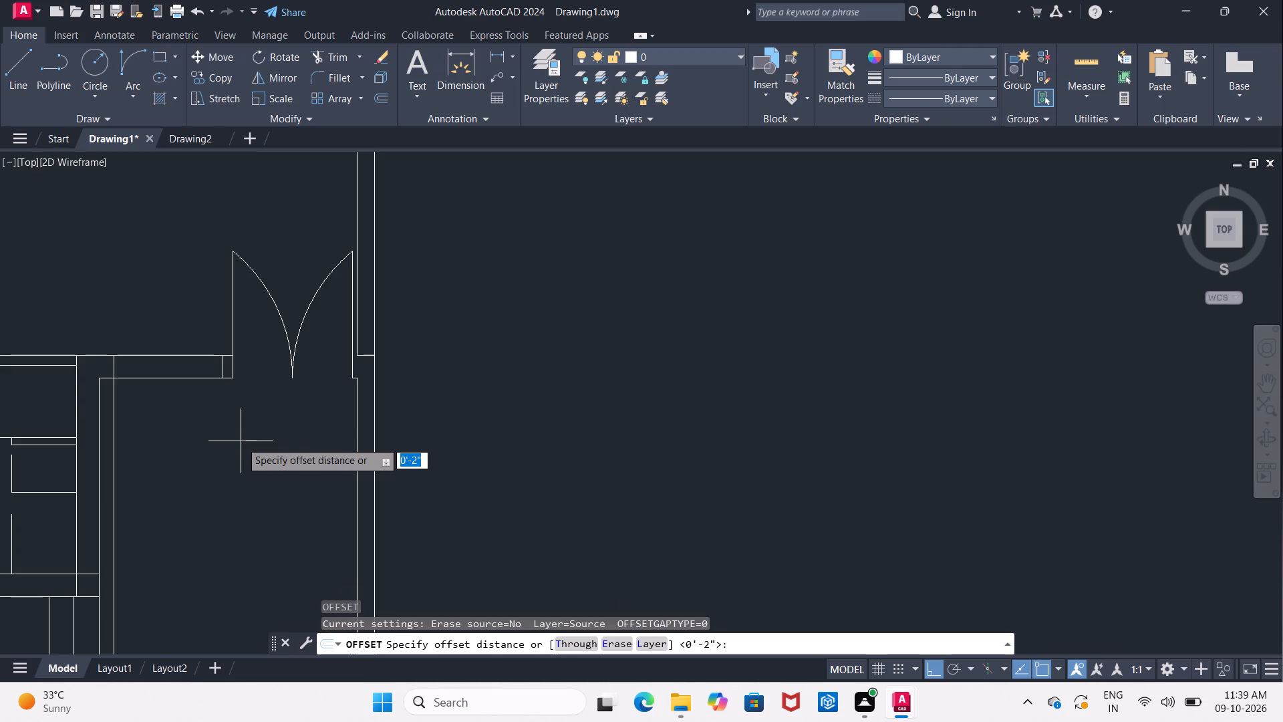
text(0')
text(2.25")
key(Return)
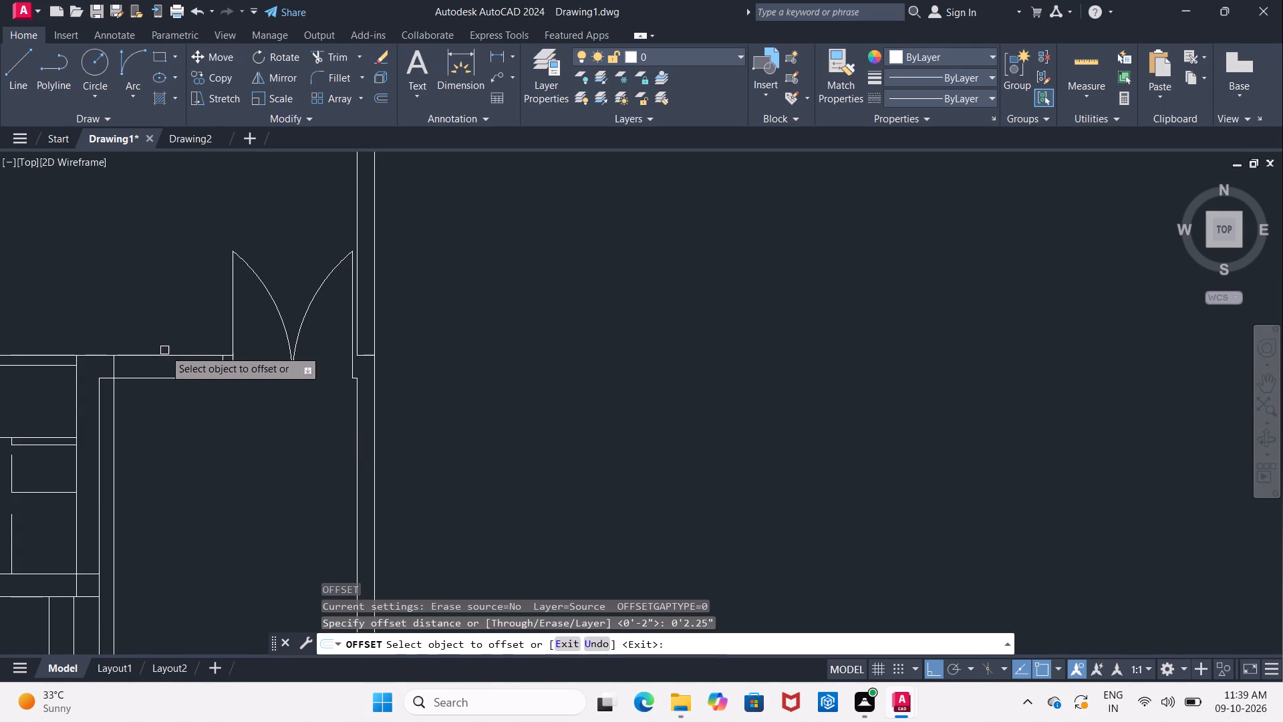
click(166, 356)
click(167, 367)
click(168, 382)
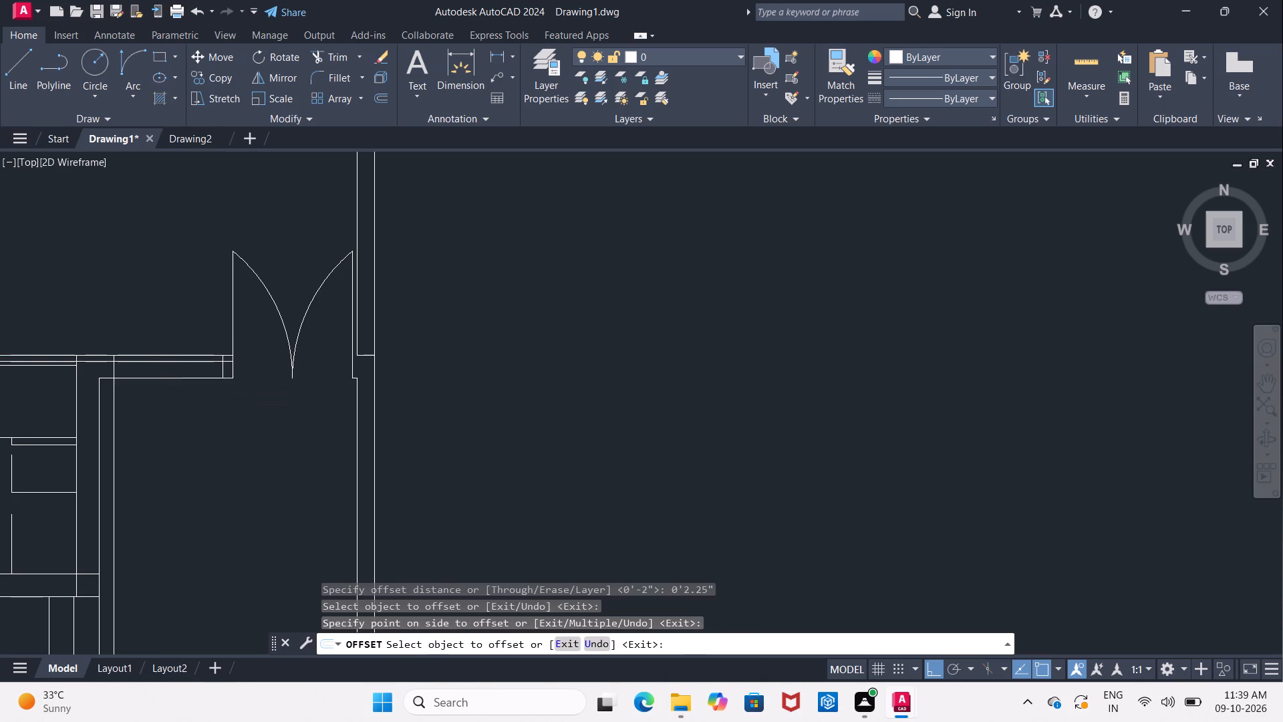
click(168, 370)
click(168, 373)
click(168, 370)
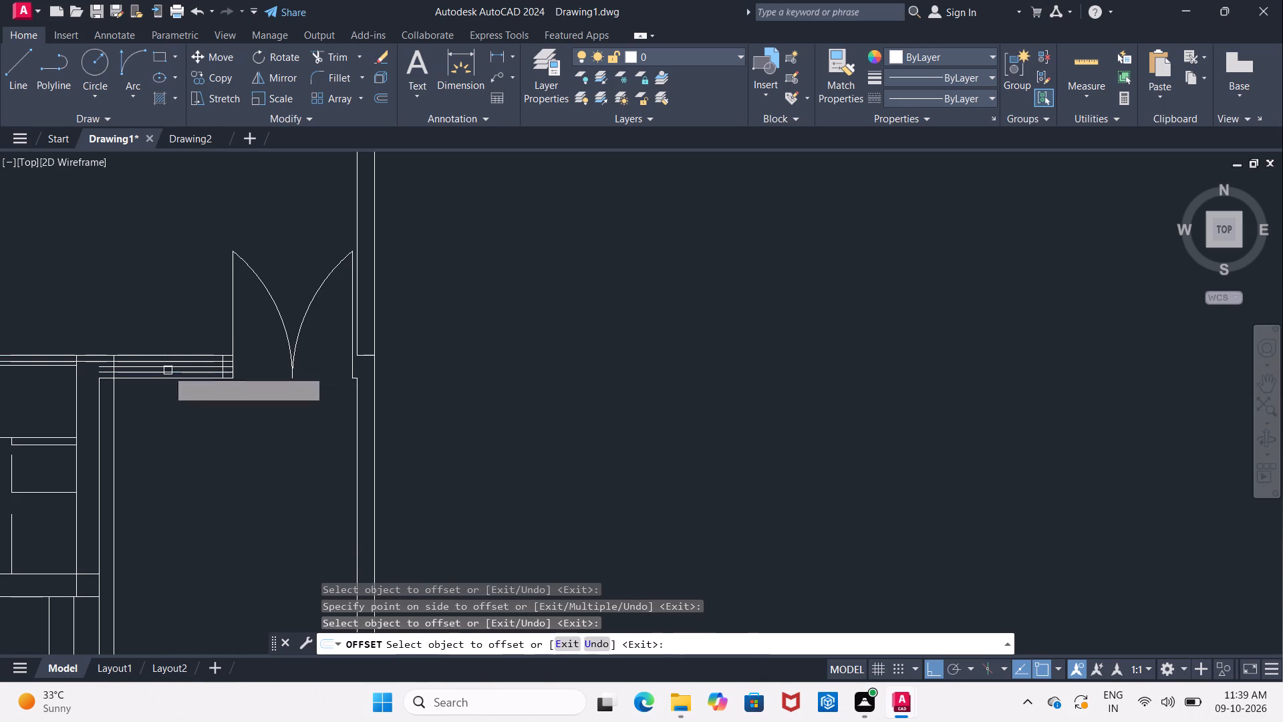
key(Escape)
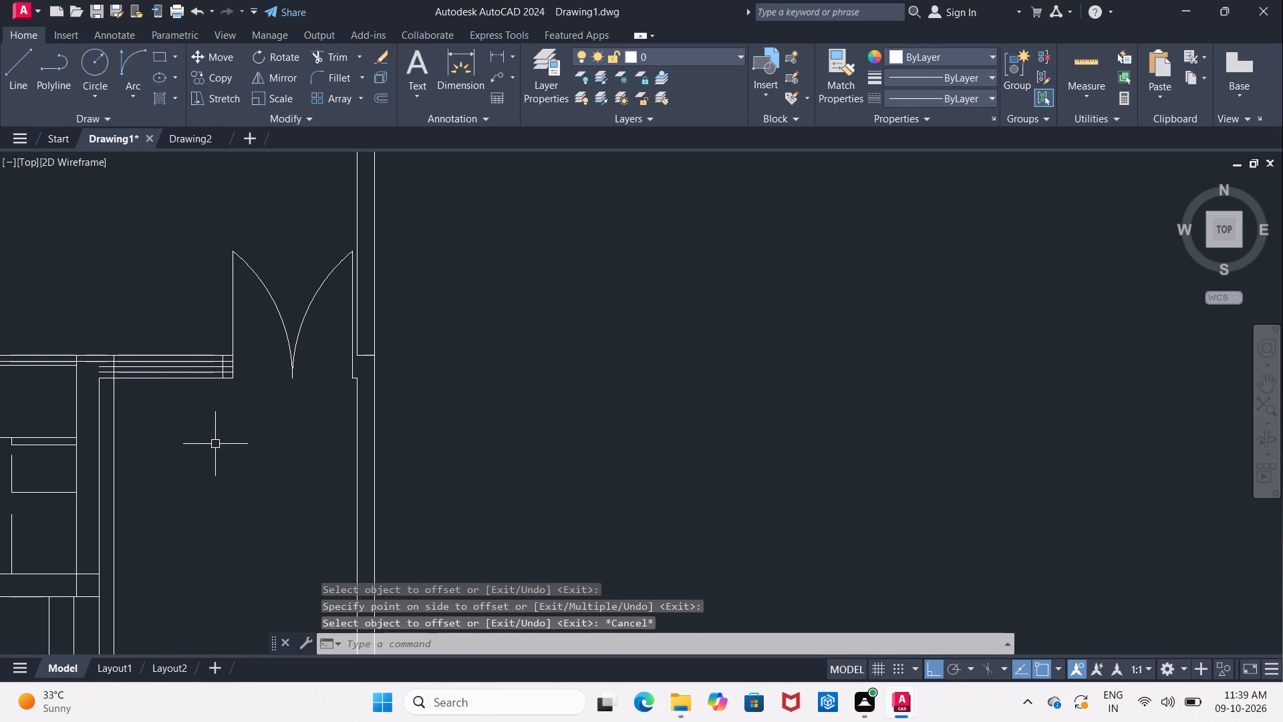
Trim the three window lines beyond the window's east and west jamb lines.
key(t)
key(r)
key(Return)
key(Return)
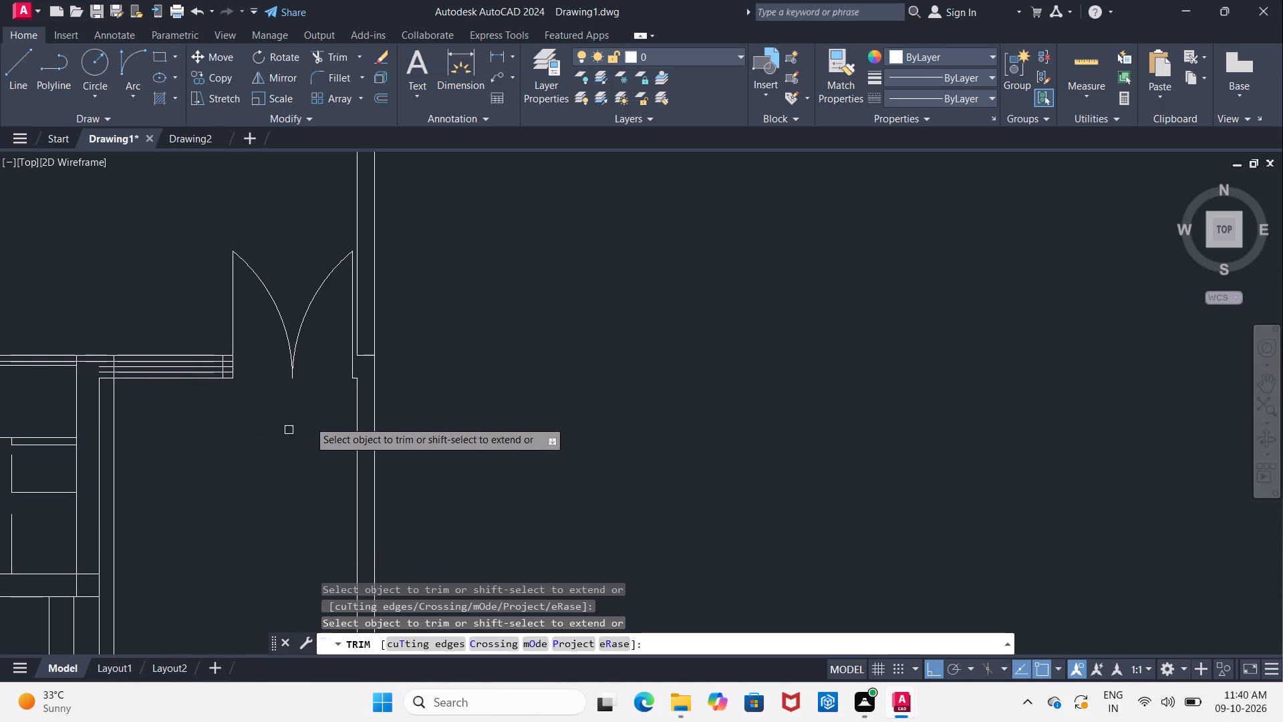
scroll(236, 367, up, 3)
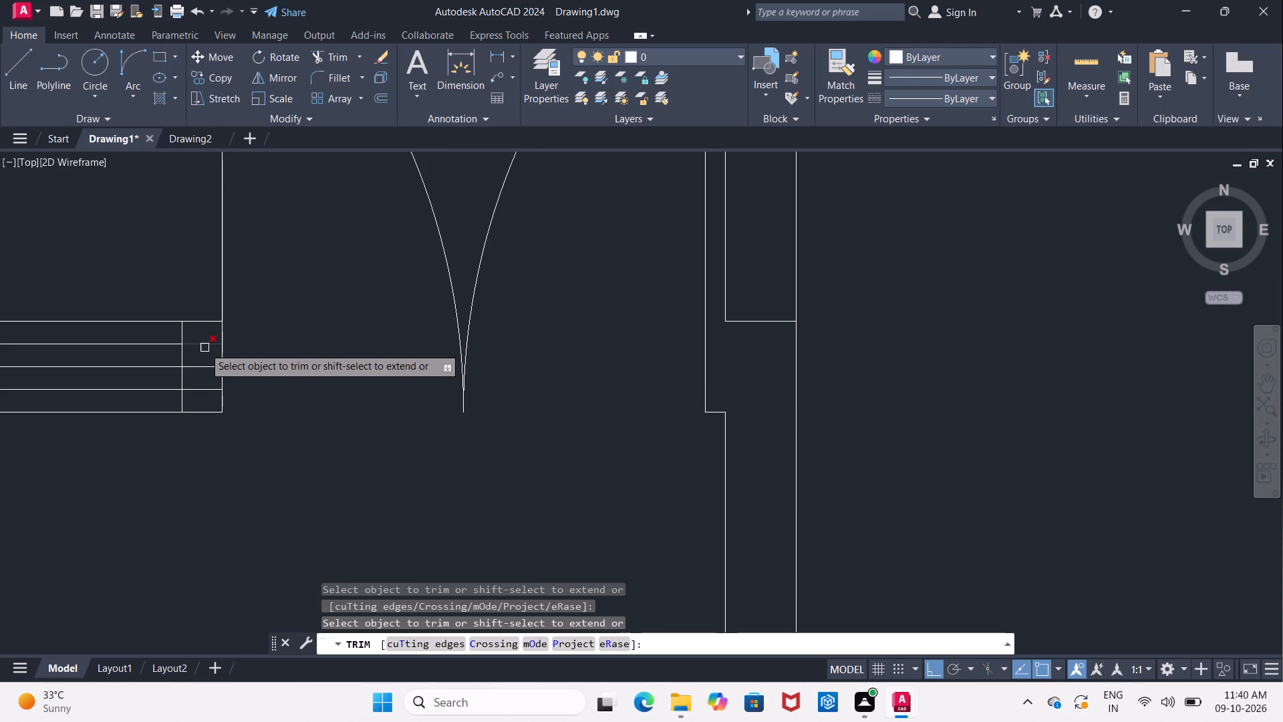
click(204, 347)
click(204, 370)
click(204, 389)
scroll(204, 389, down, 2)
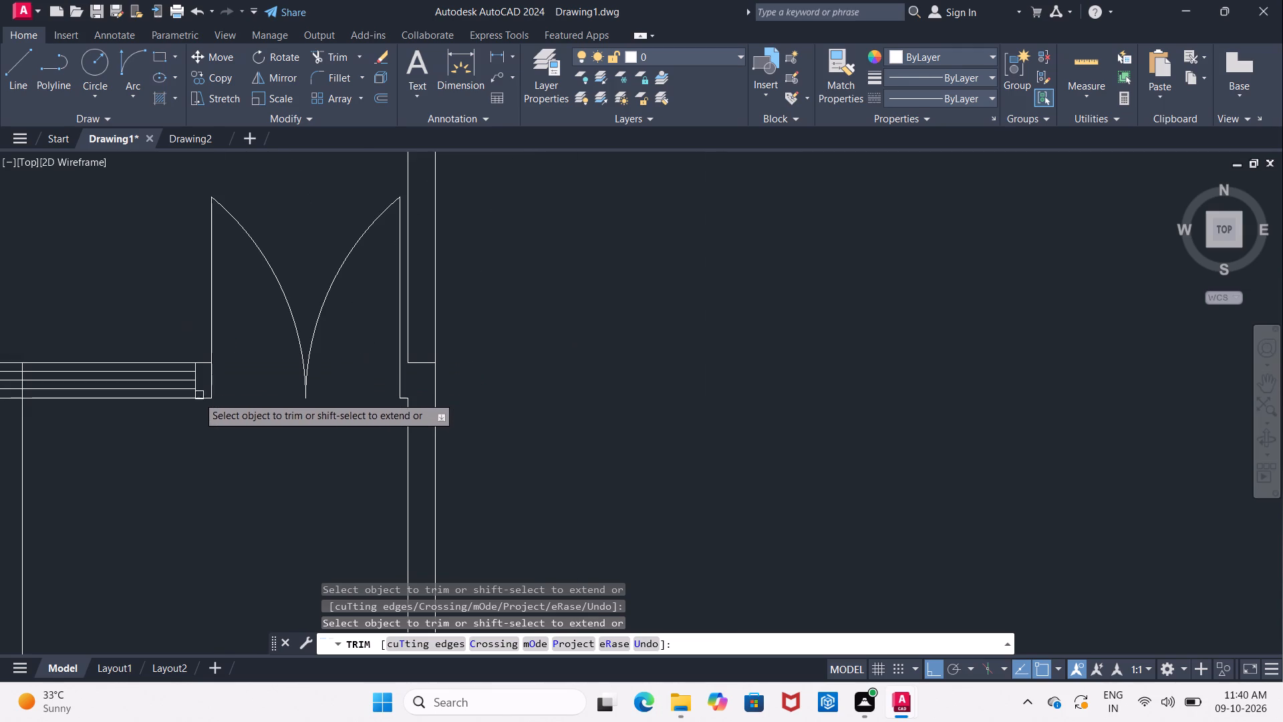
middle_drag(41, 418, 161, 438)
scroll(122, 402, up, 3)
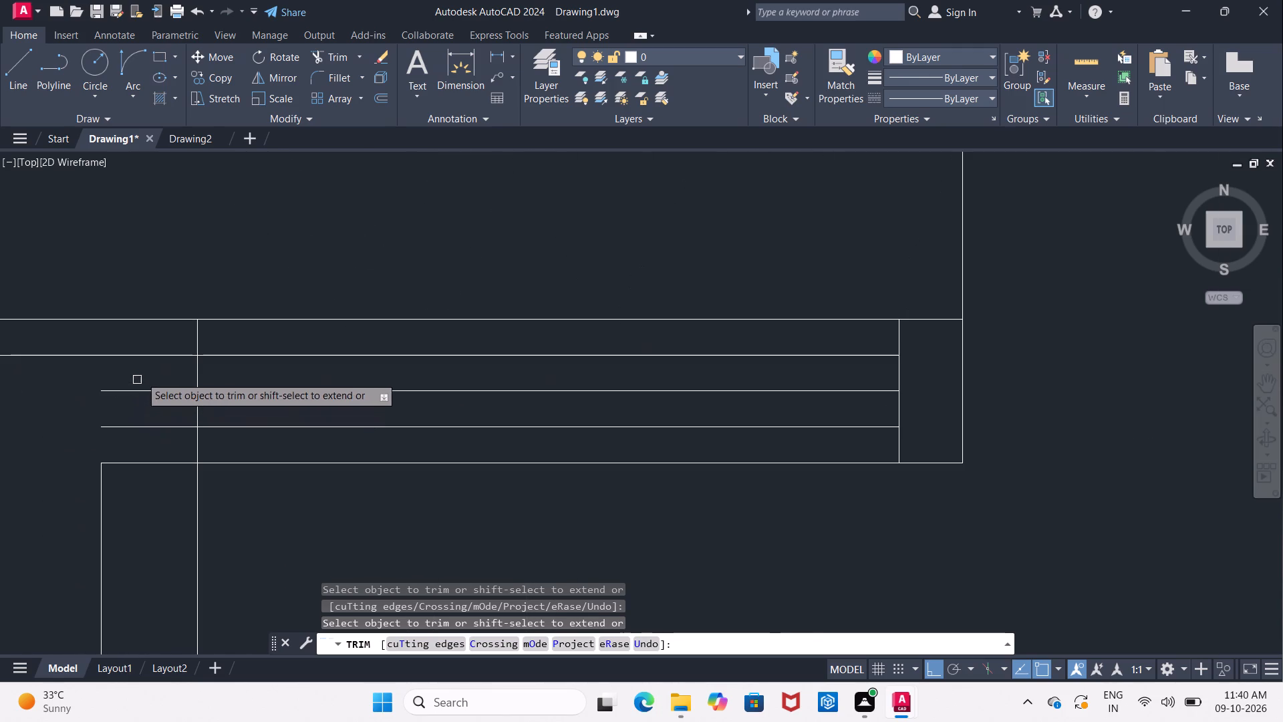
click(146, 356)
click(145, 394)
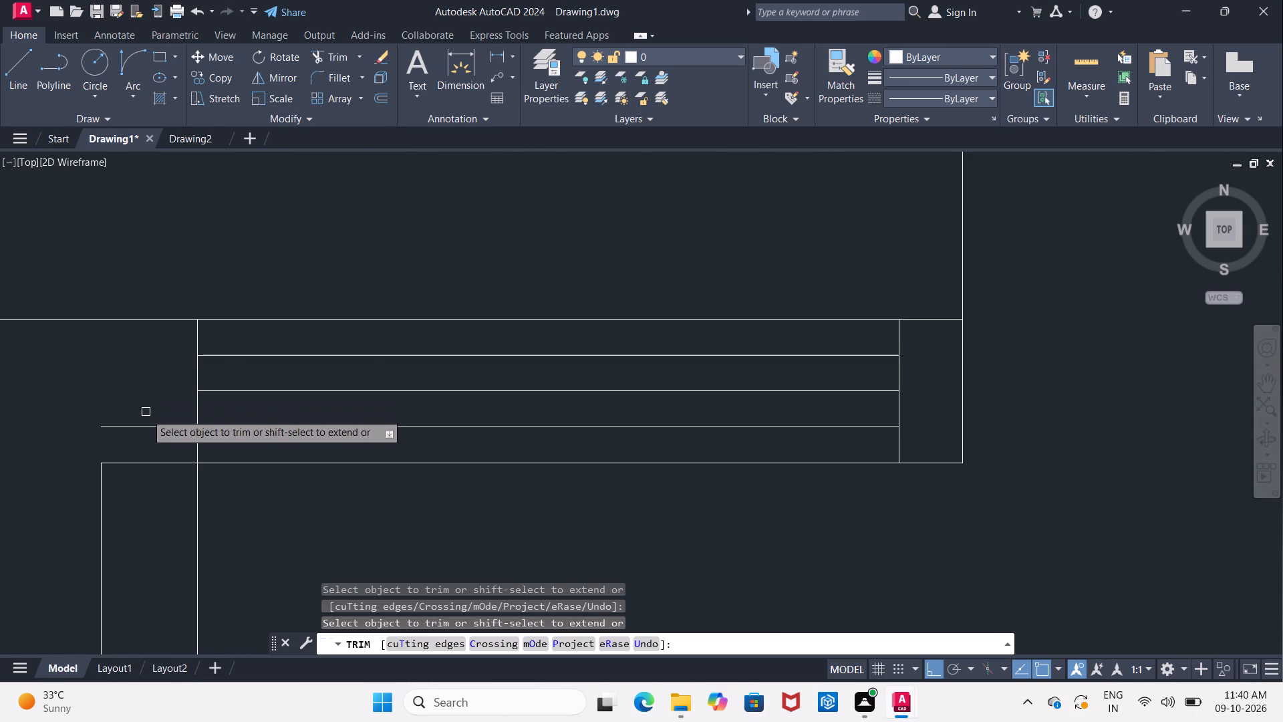
click(146, 426)
Trim the window's west jamb line where it continues south of the wall into the southeast room.
scroll(146, 425, down, 5)
middle_drag(132, 425, 231, 408)
middle_drag(231, 408, 176, 408)
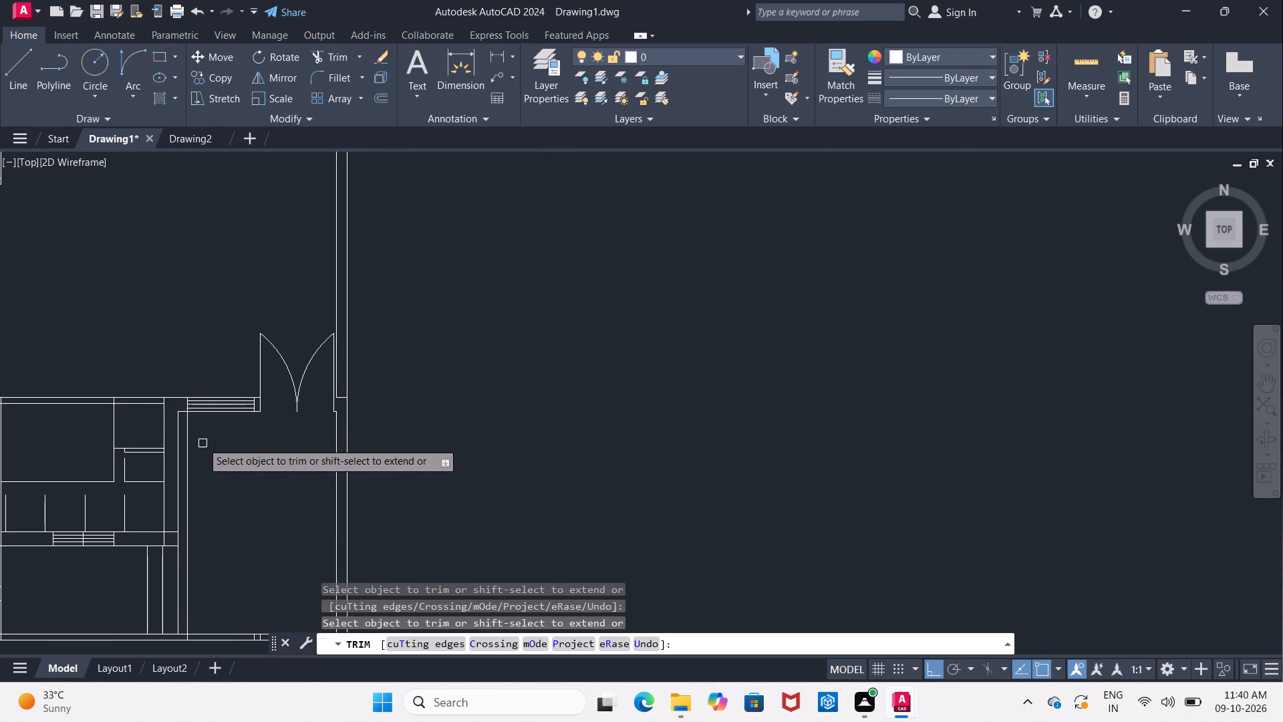
scroll(200, 438, up, 1)
click(180, 448)
scroll(180, 448, down, 2)
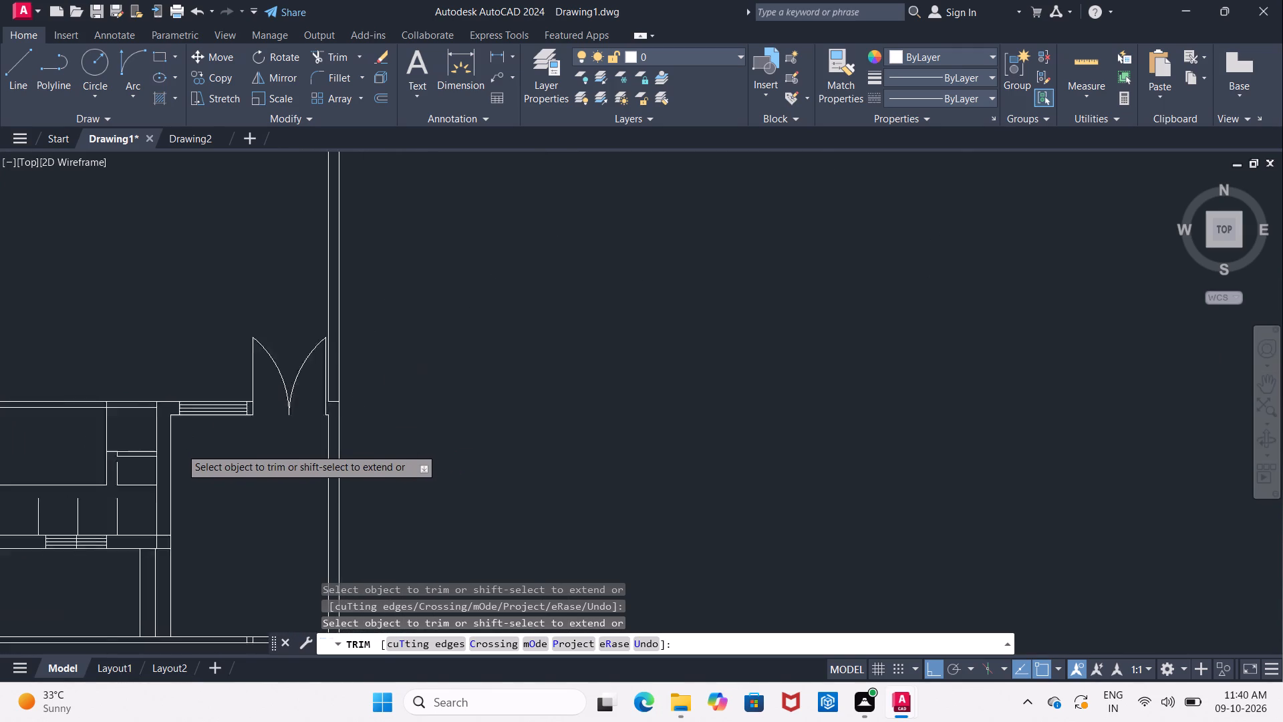
Extend the northeast room's inner north wall line to the east wall's inner line, closing the corner.
middle_drag(211, 467, 166, 478)
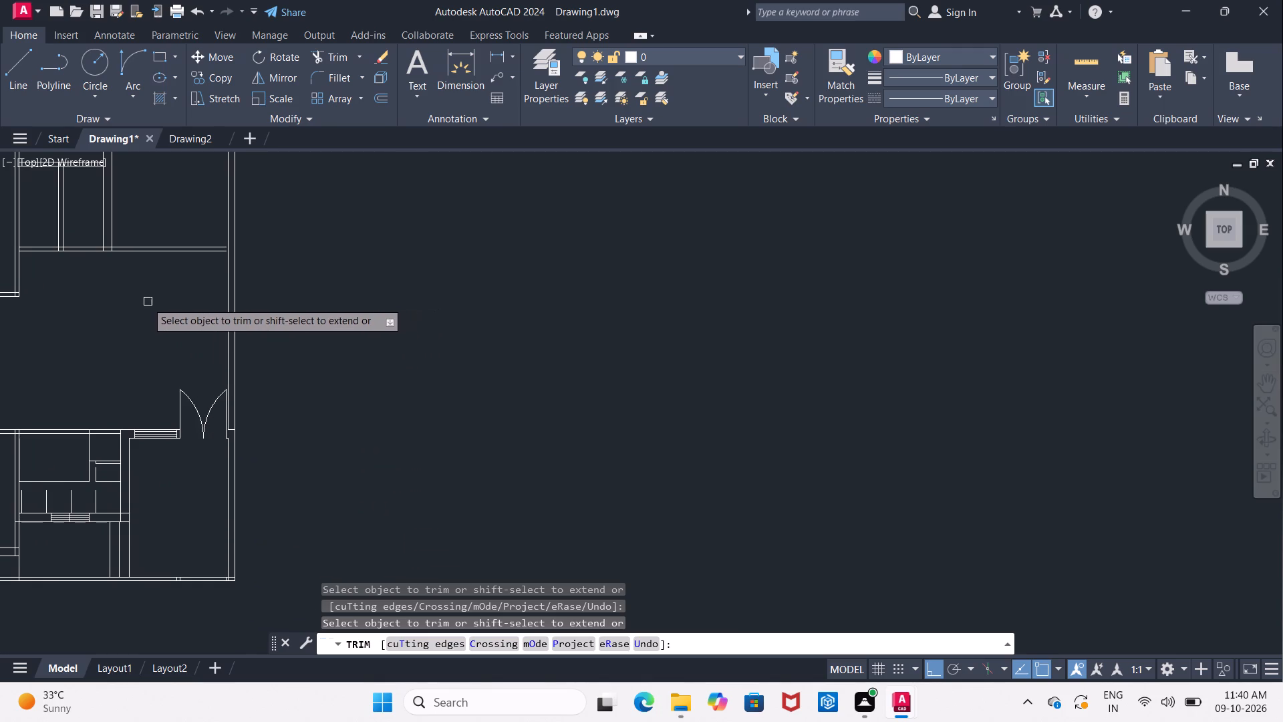
middle_drag(134, 296, 166, 323)
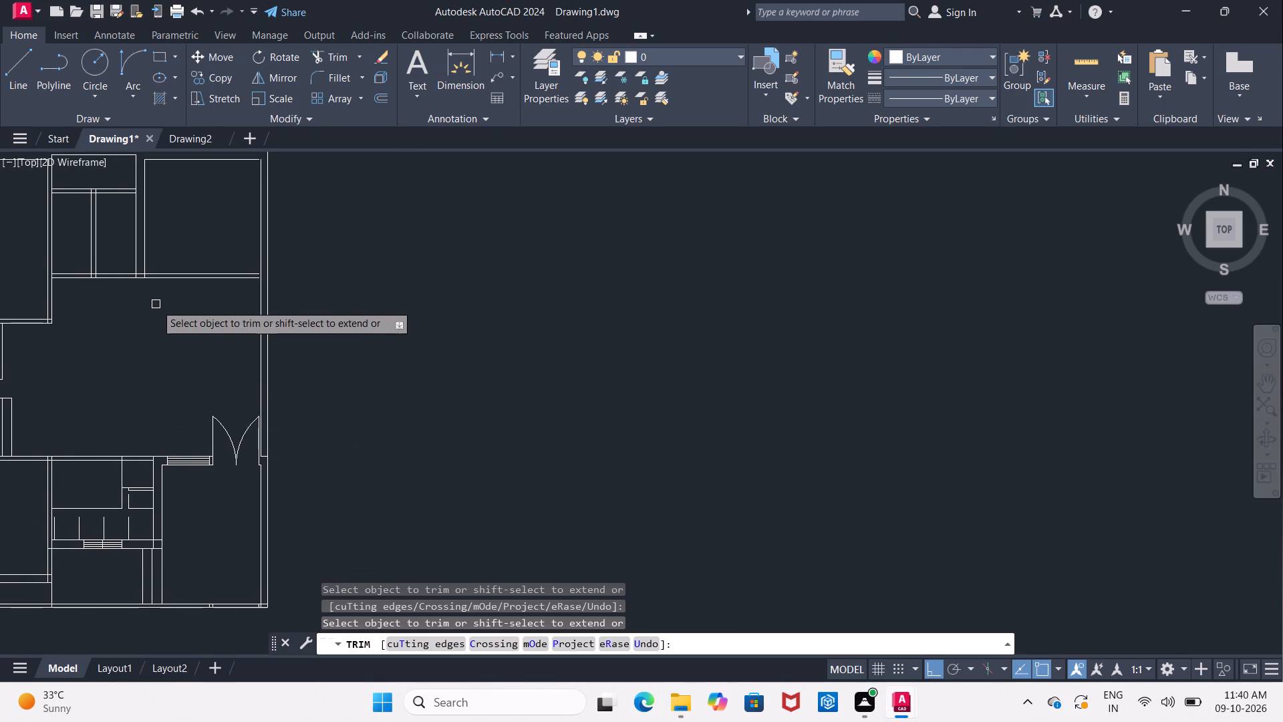
middle_drag(155, 313, 239, 350)
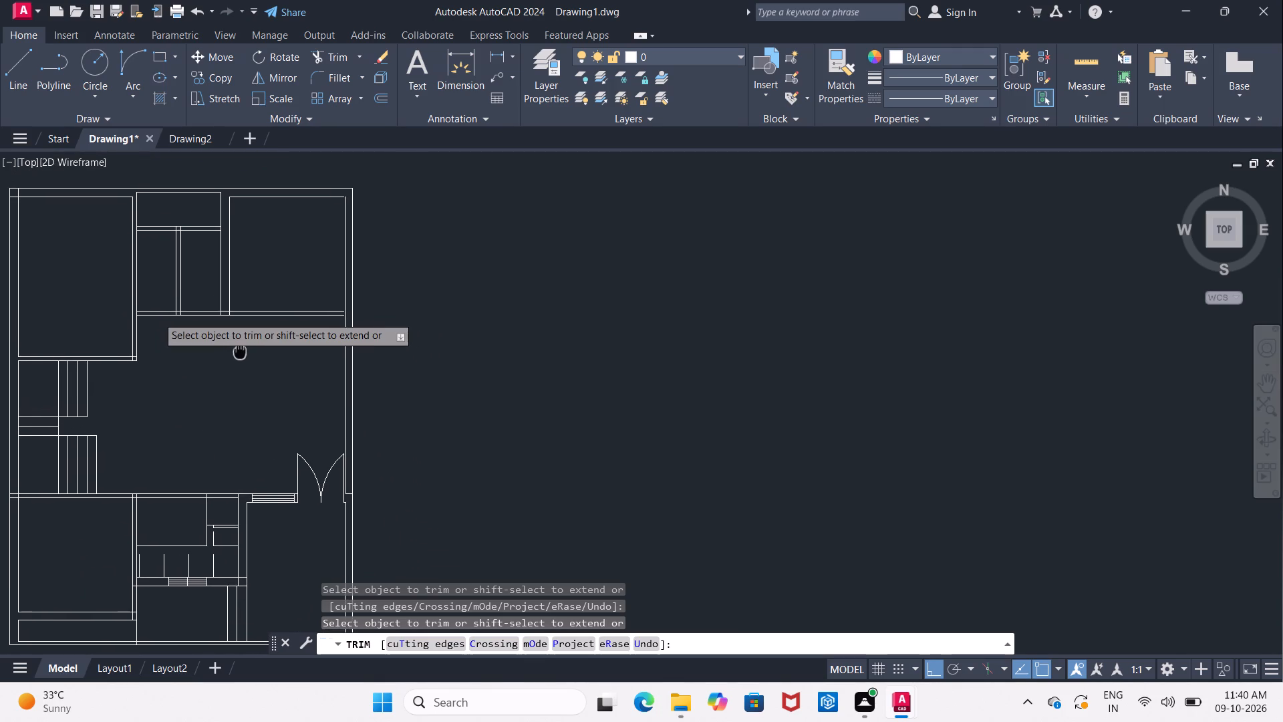
middle_drag(239, 350, 181, 443)
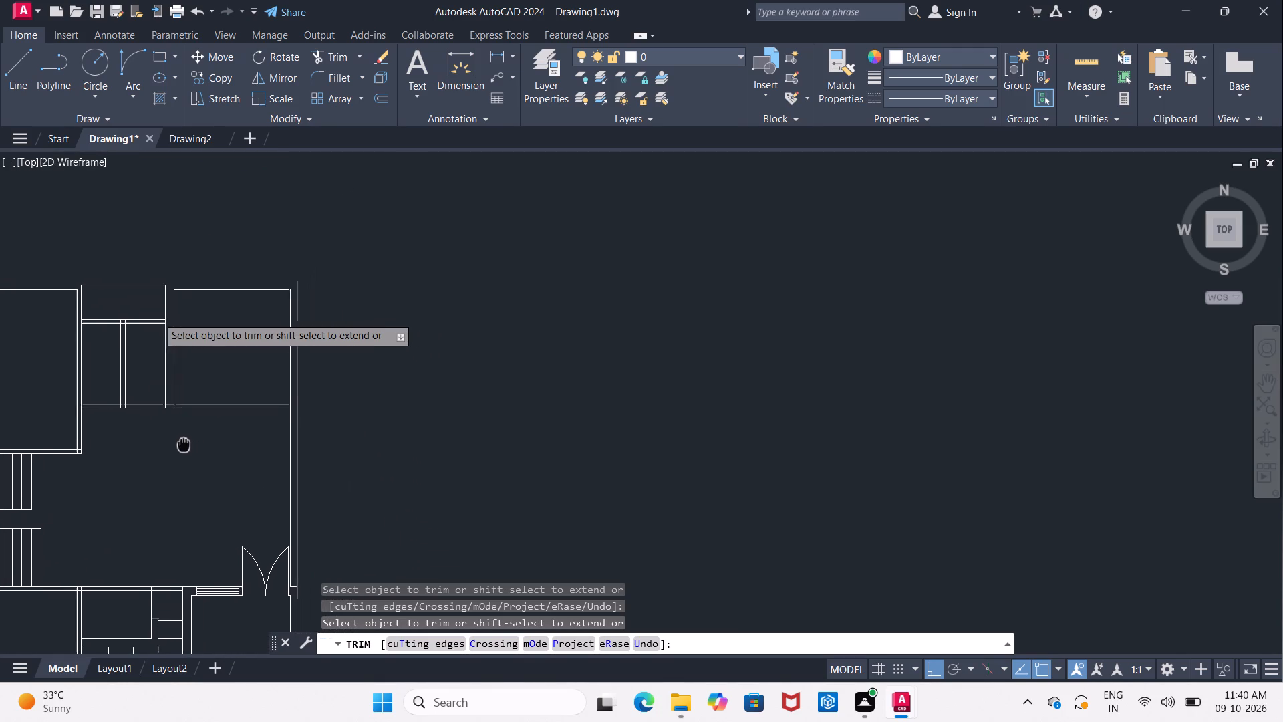
middle_drag(181, 443, 123, 447)
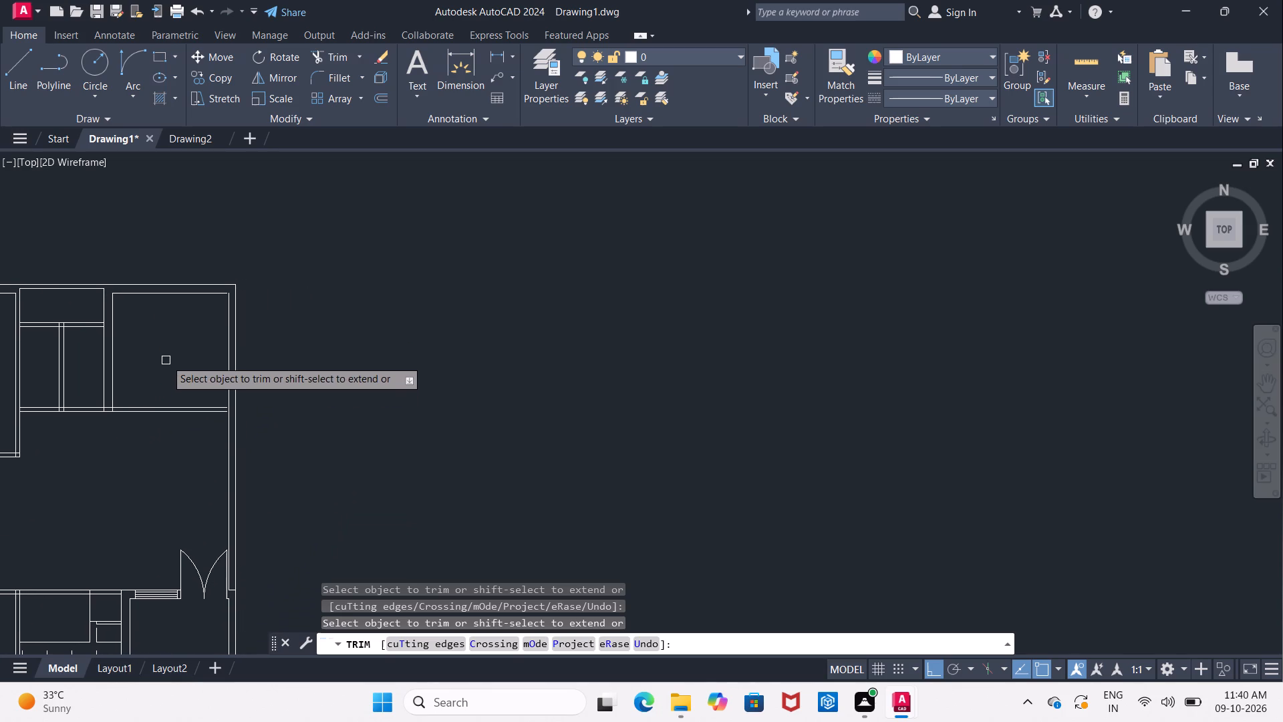
scroll(196, 328, up, 3)
middle_drag(196, 323, 151, 360)
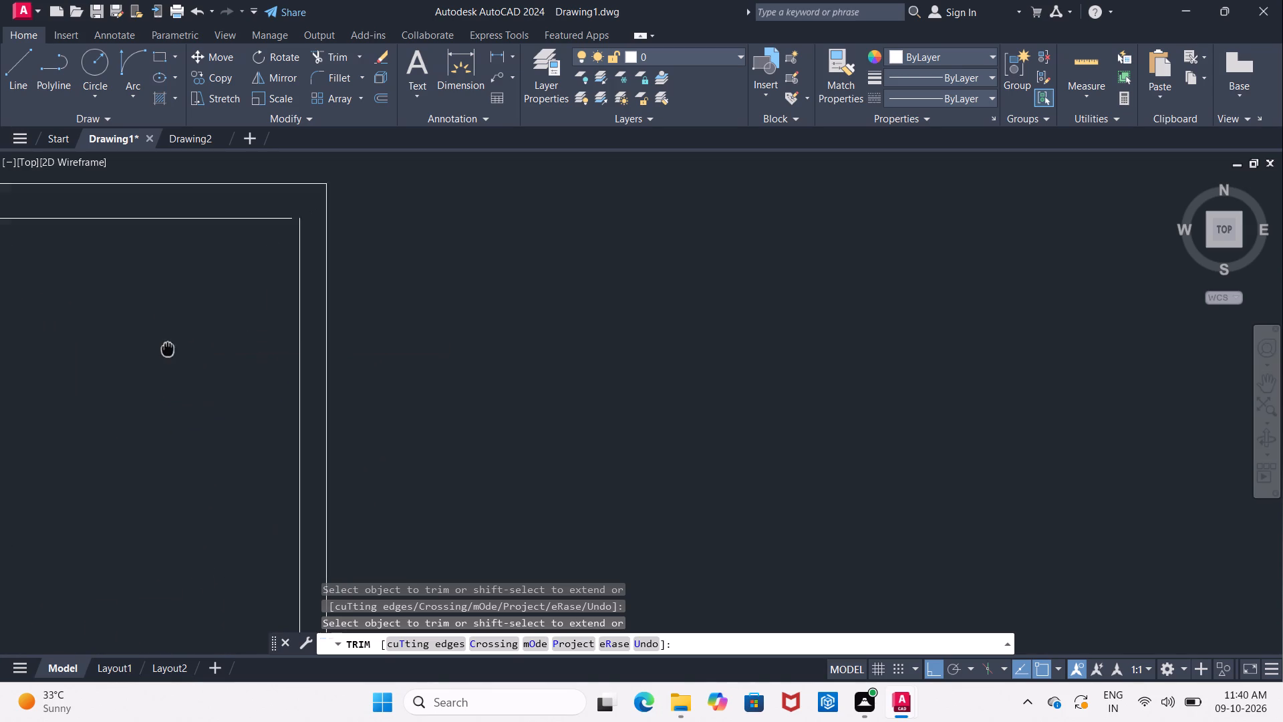
middle_drag(151, 360, 140, 363)
key(Escape)
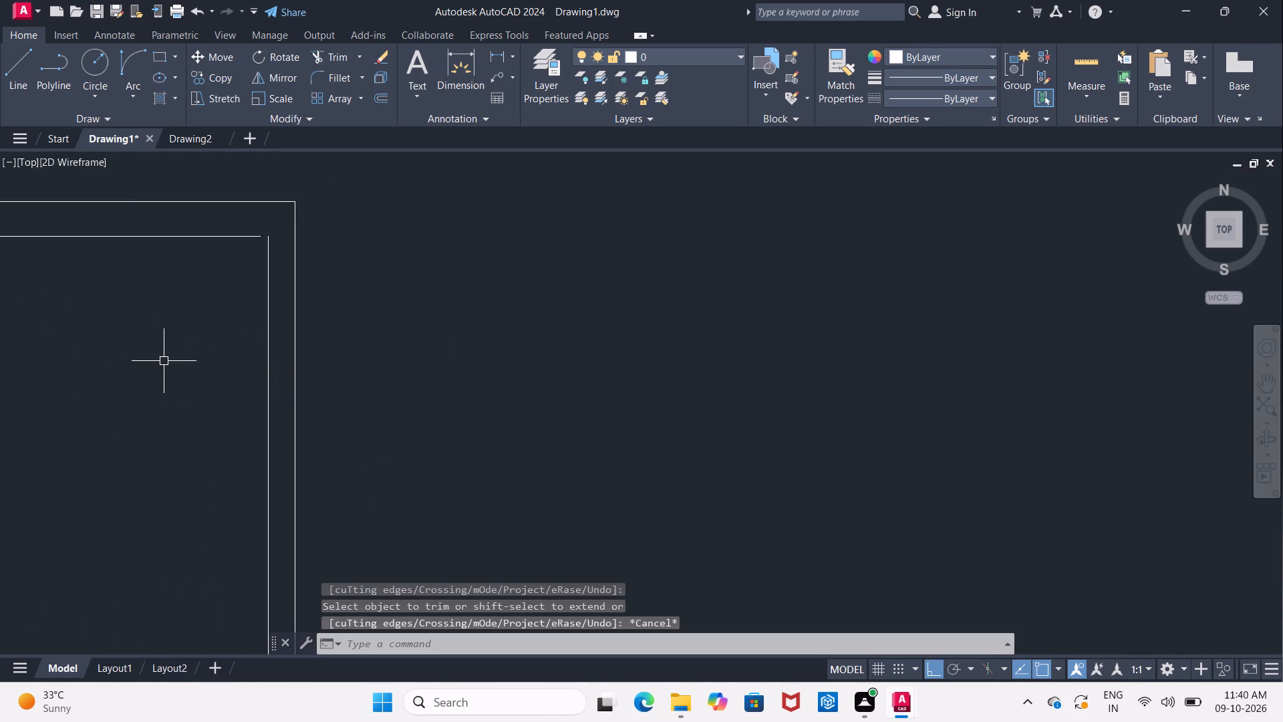
key(e)
key(x)
key(Return)
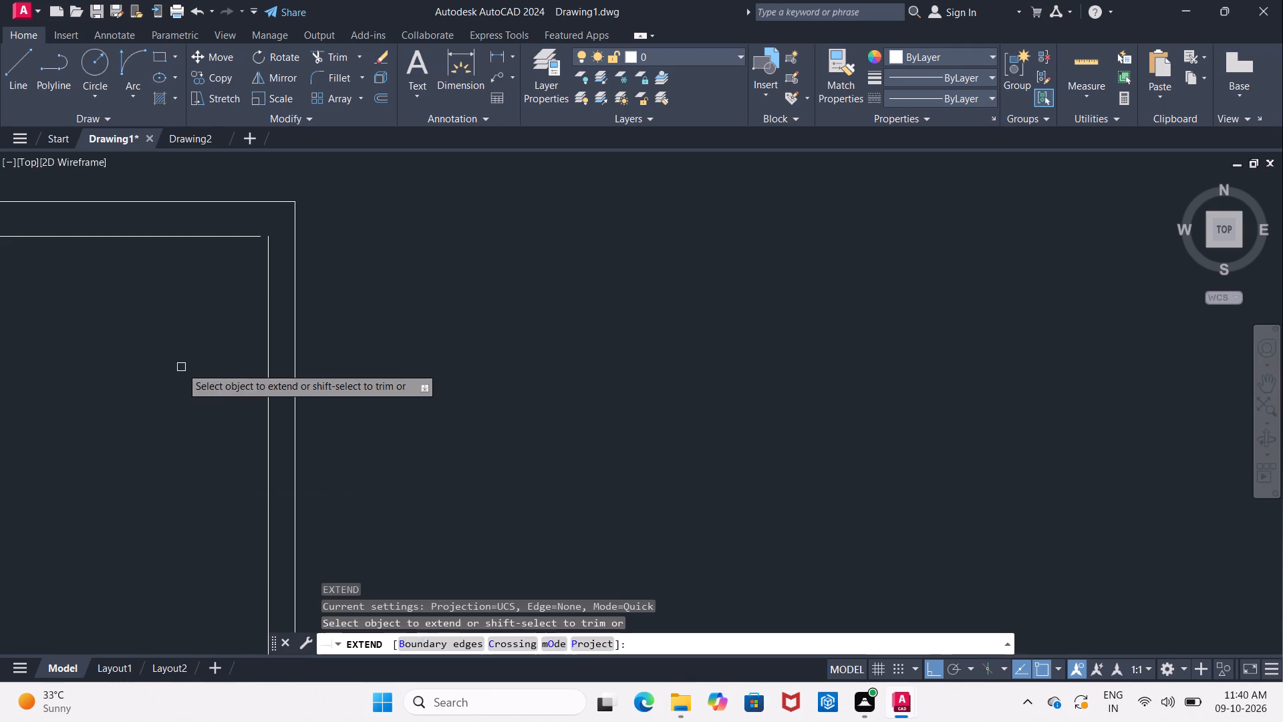
click(199, 239)
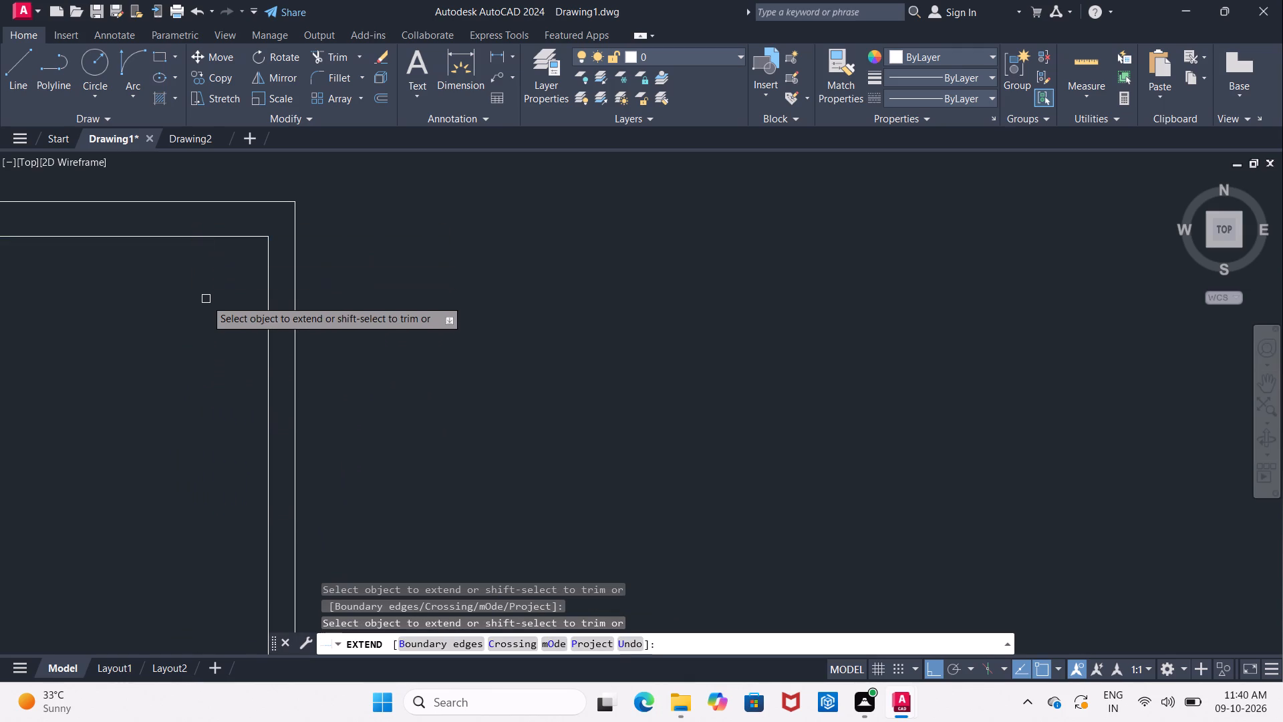
key(Escape)
Extend both lines of the northeast room's south wall to the east wall's inner line.
scroll(237, 315, down, 2)
middle_drag(238, 316, 208, 249)
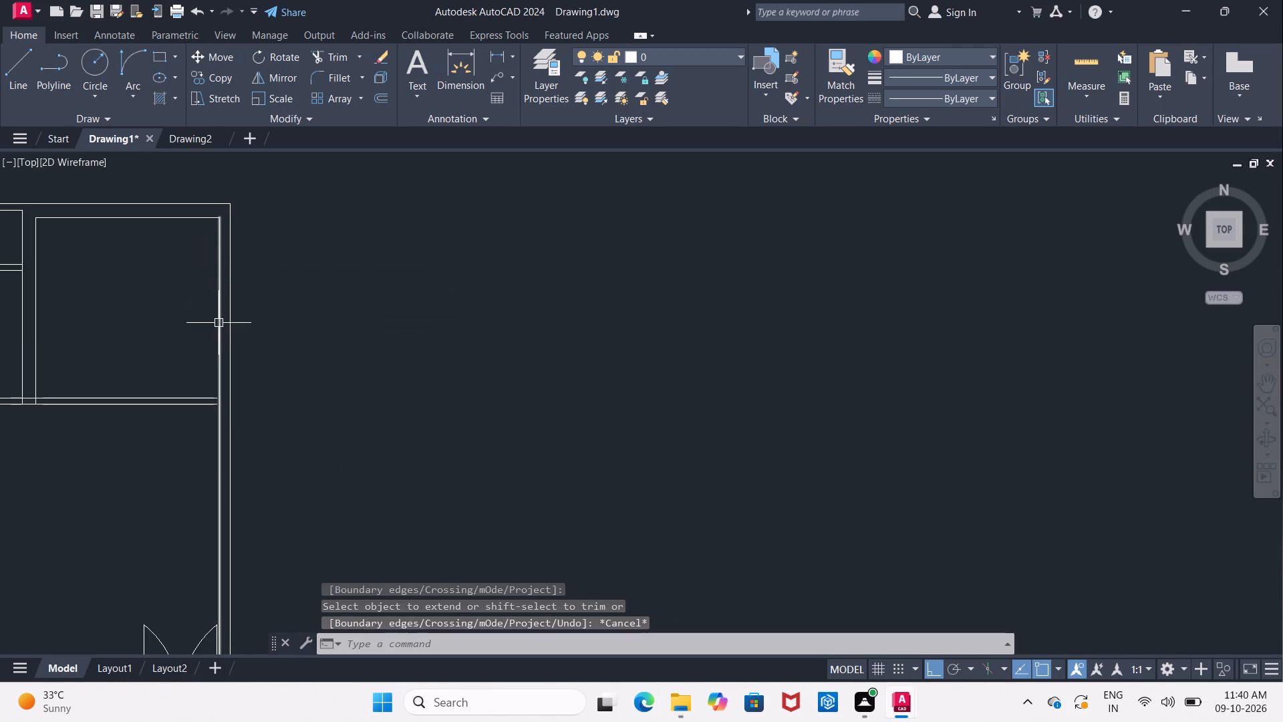
text(ex)
key(Return)
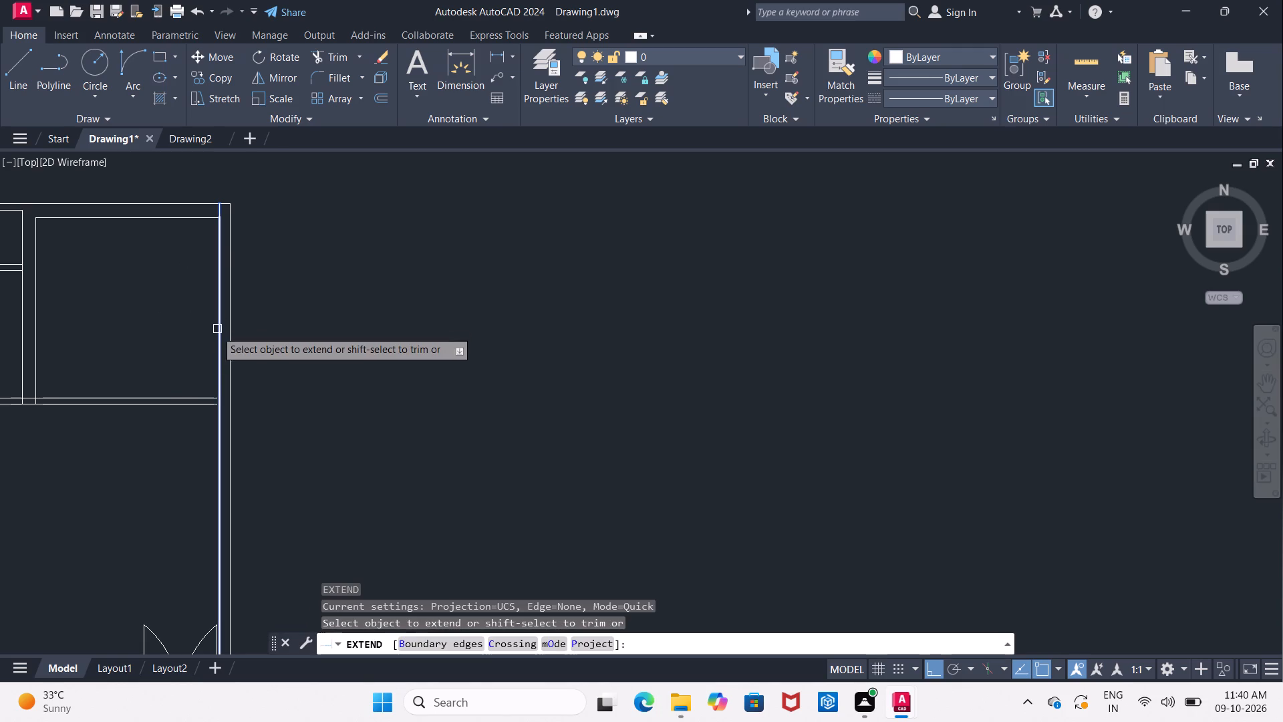
click(176, 398)
click(177, 406)
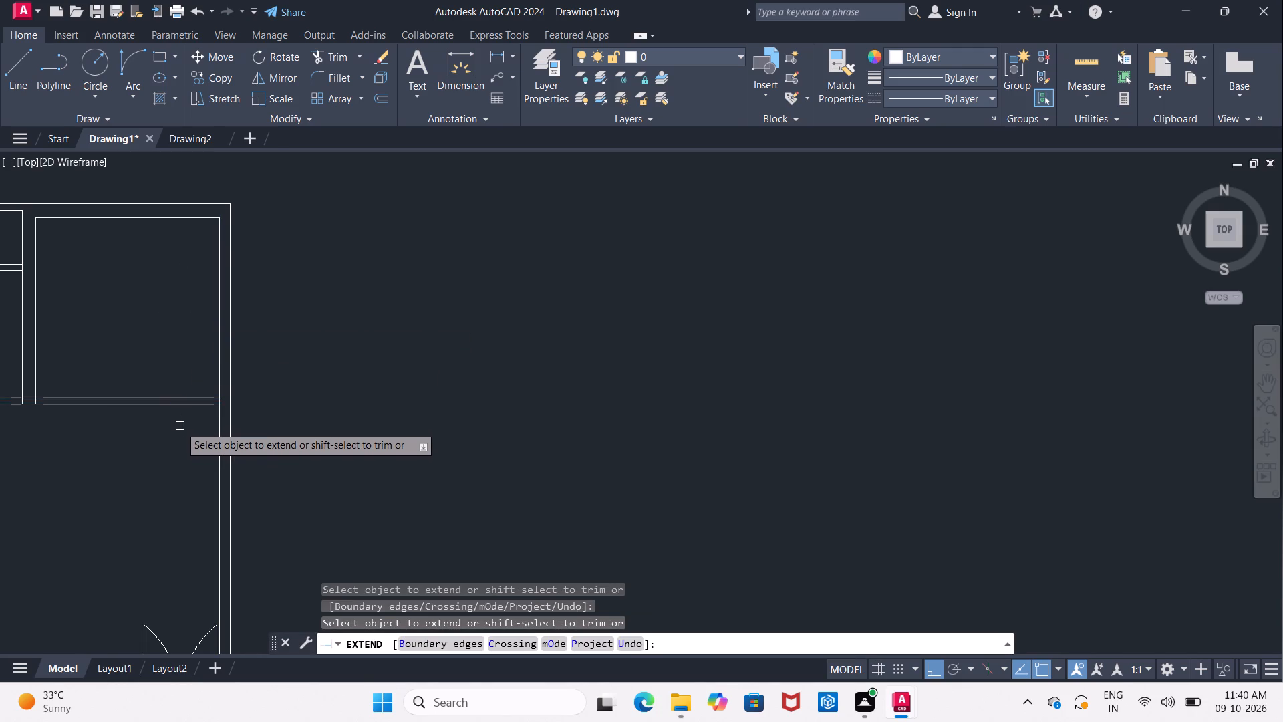
Extend both lines of the northeast room's south wall across the east wall to its outer line.
key(Escape)
scroll(180, 427, down, 2)
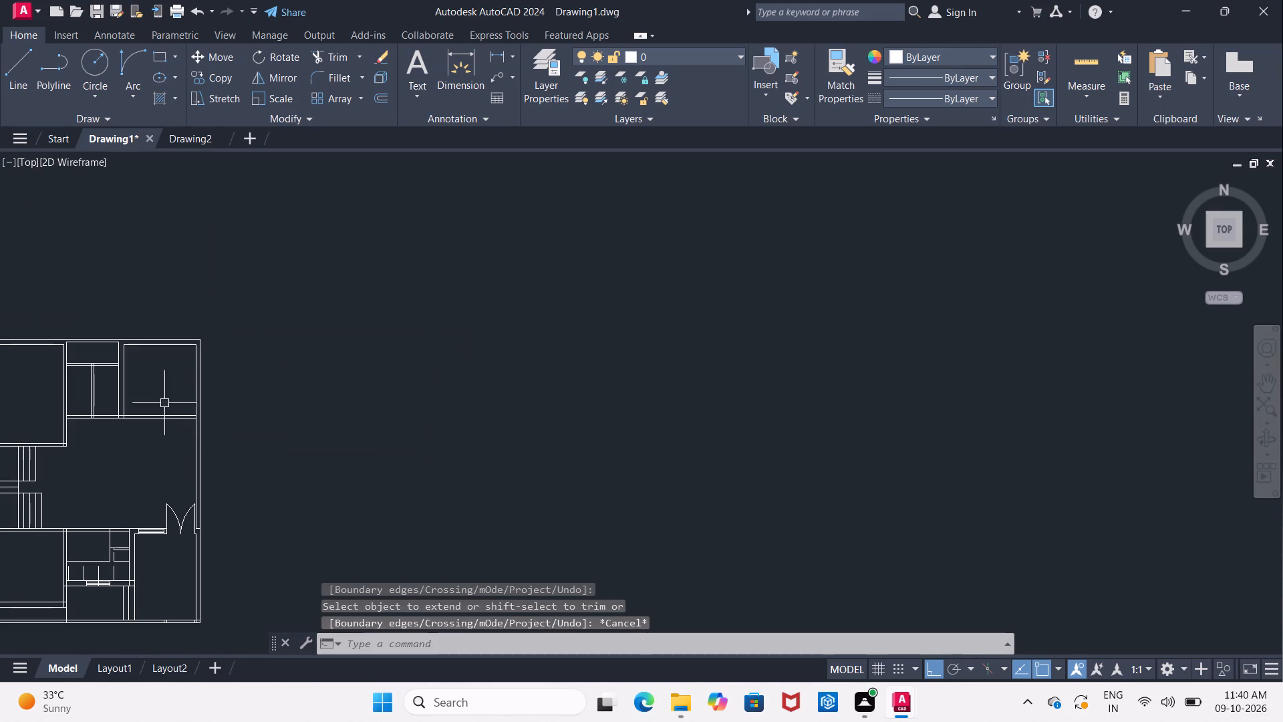
scroll(166, 393, up, 3)
middle_drag(157, 391, 65, 372)
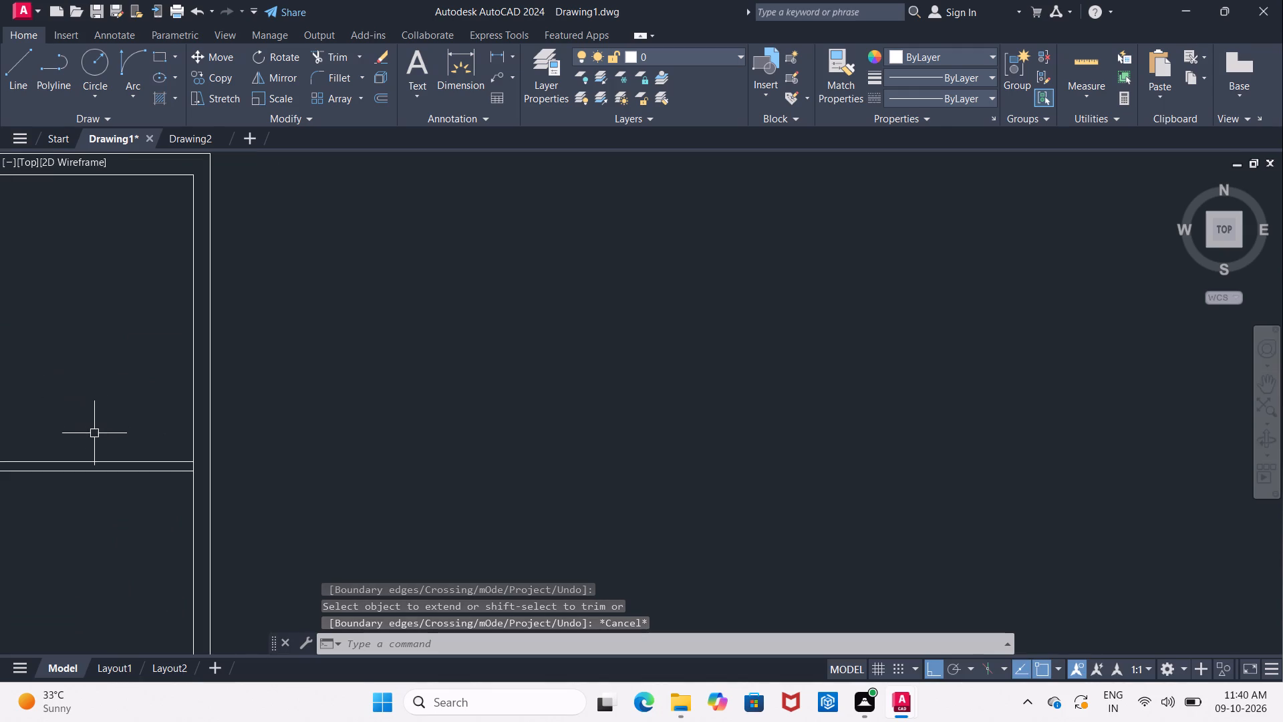
key(e)
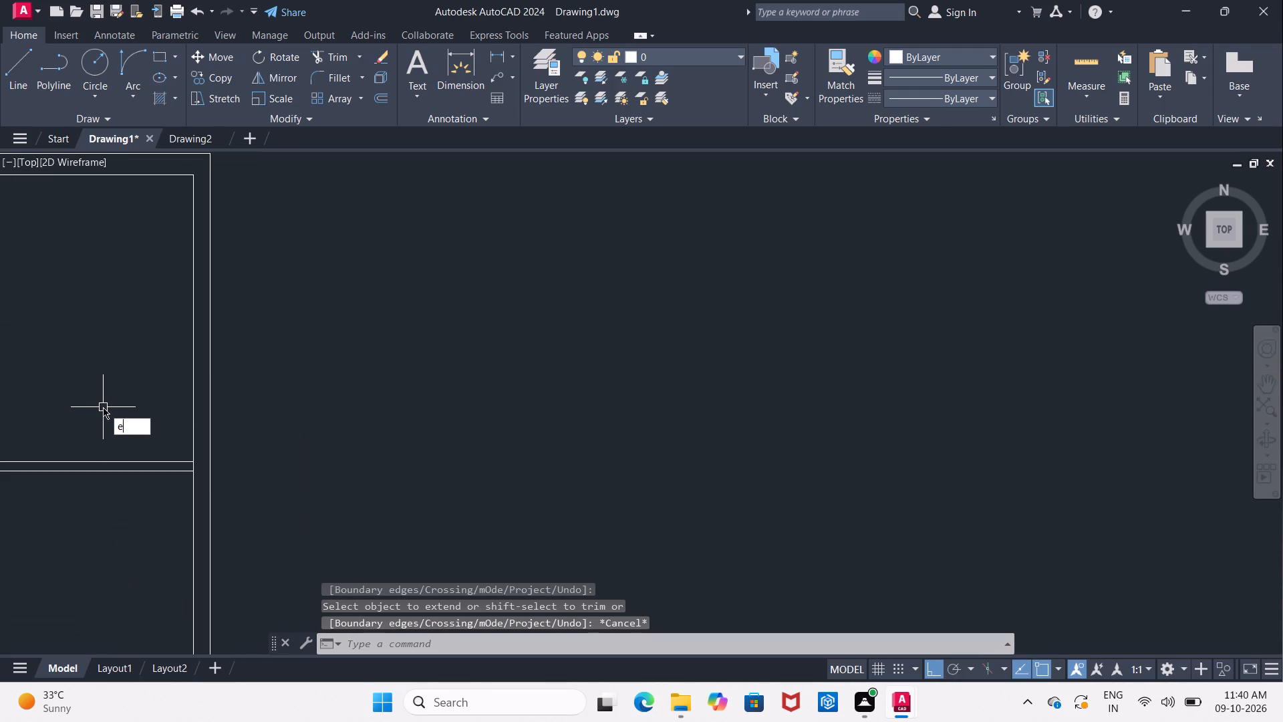
key(x)
key(Return)
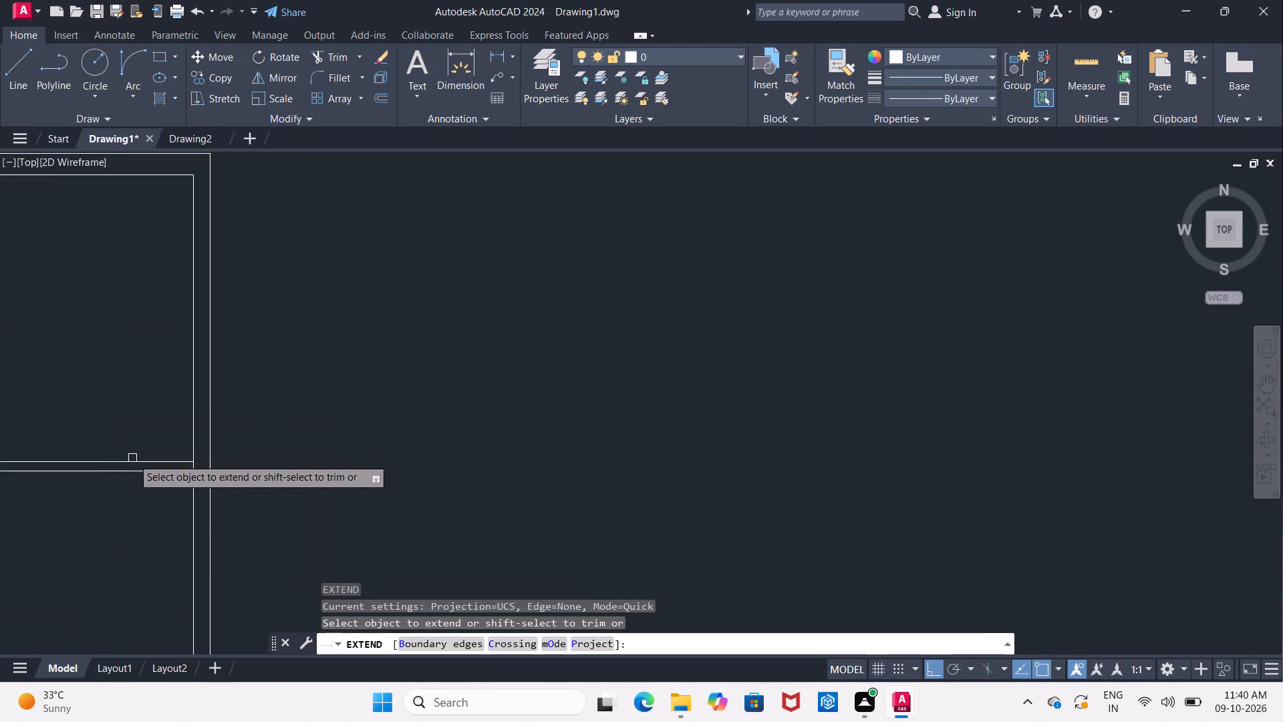
click(132, 458)
click(138, 469)
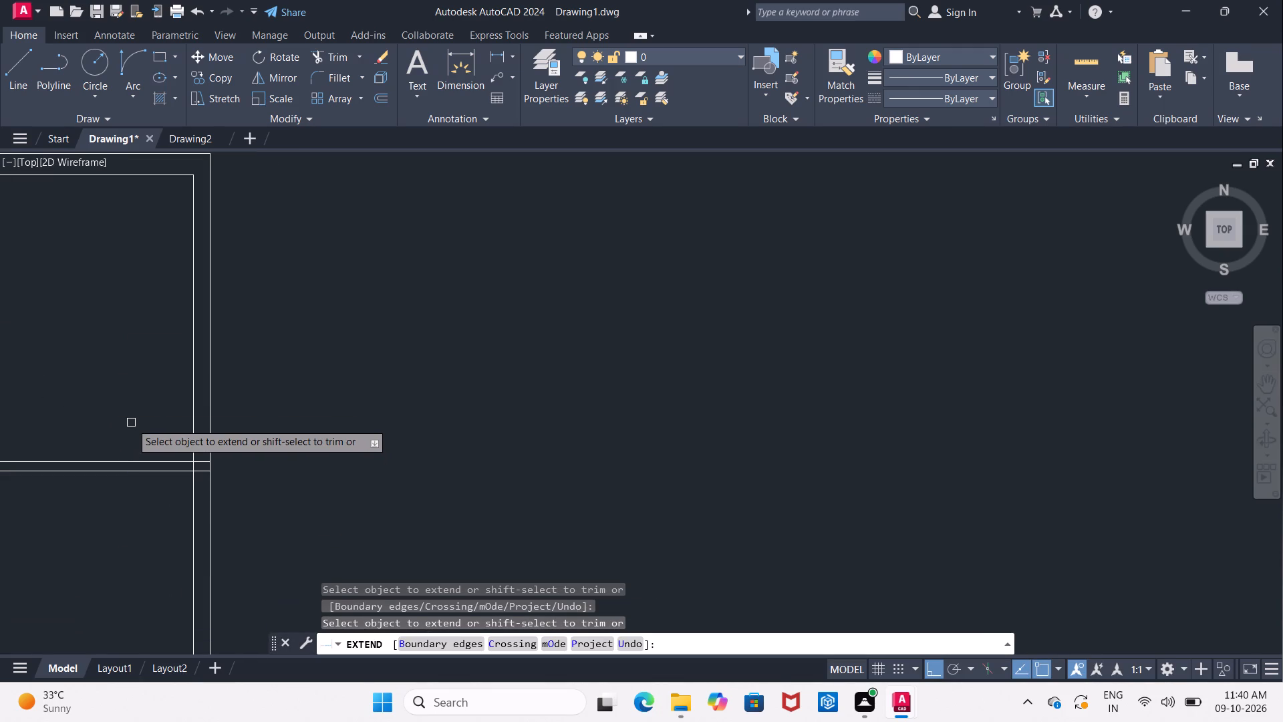
key(Escape)
Offset the northern line of the northeast room's south wall 5' north into the room.
key(o)
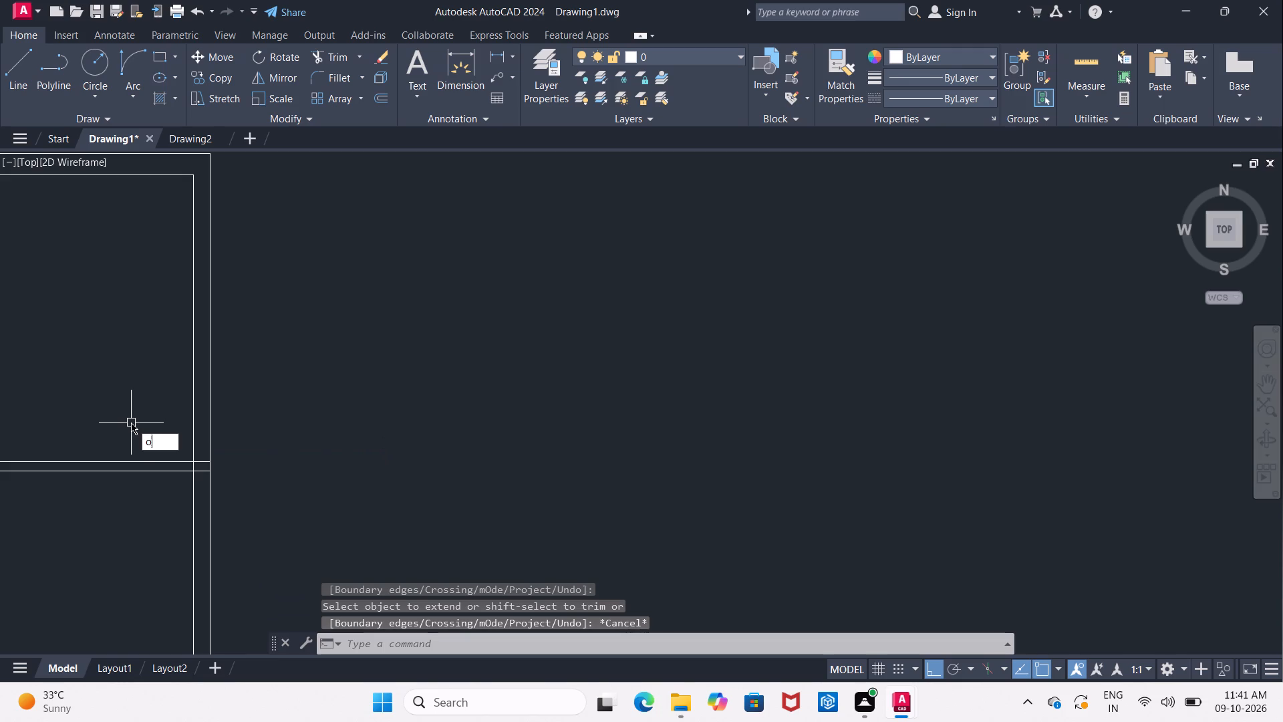
key(Return)
text(5')
key(Return)
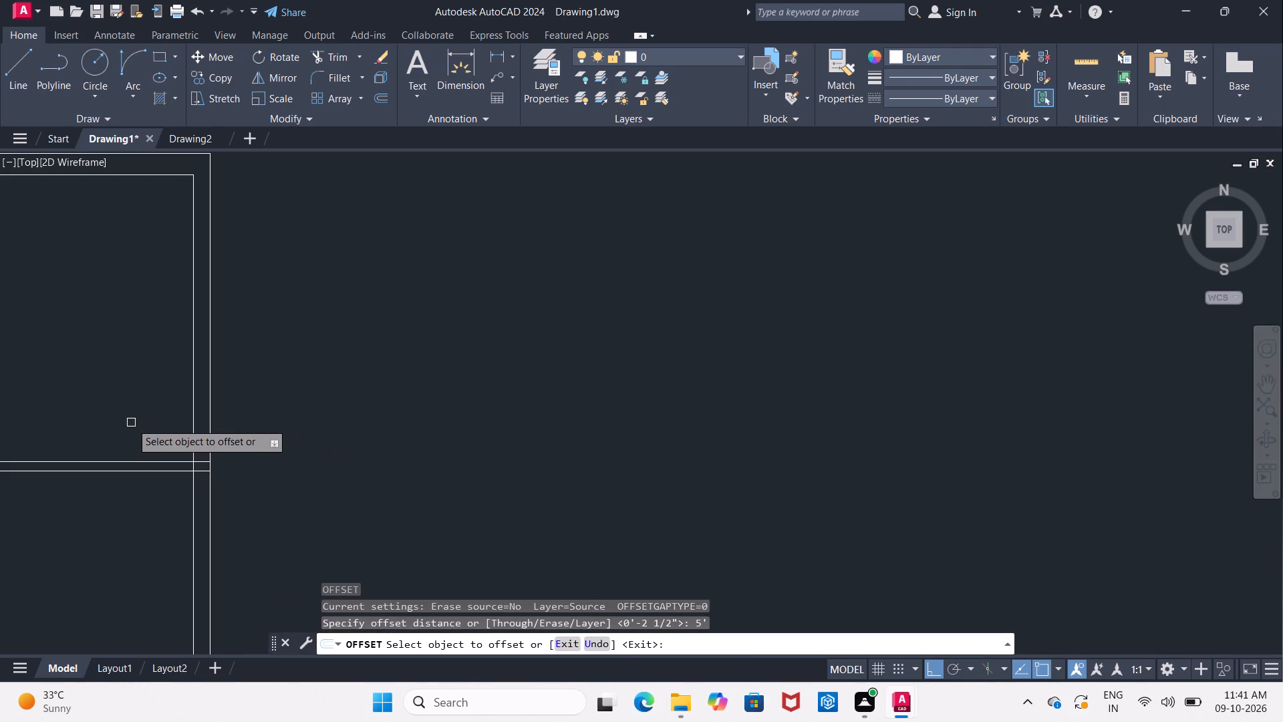
click(158, 460)
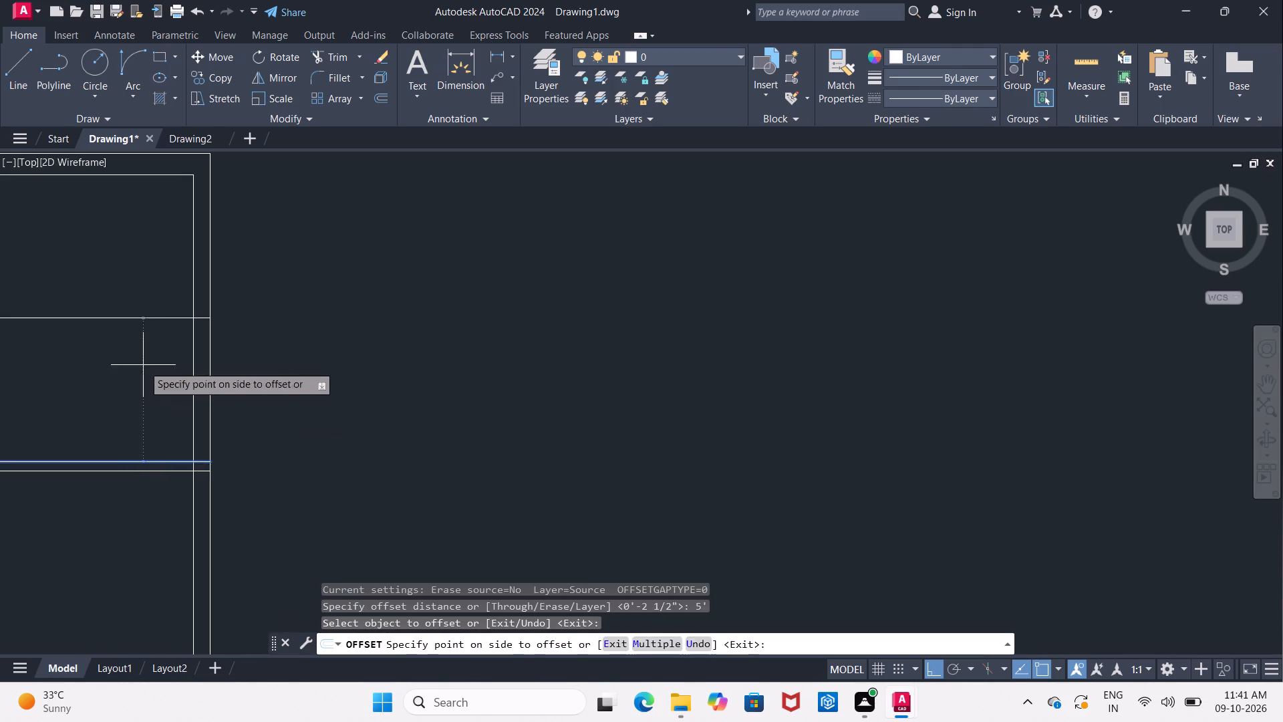
click(143, 365)
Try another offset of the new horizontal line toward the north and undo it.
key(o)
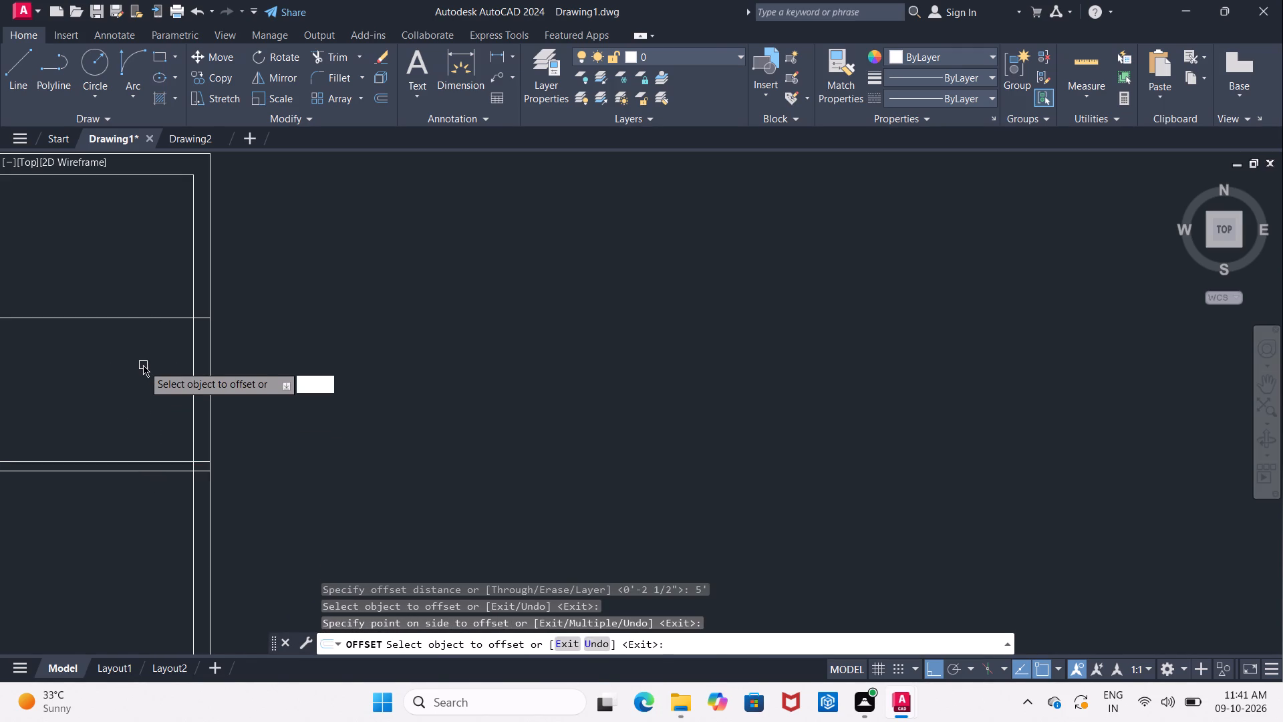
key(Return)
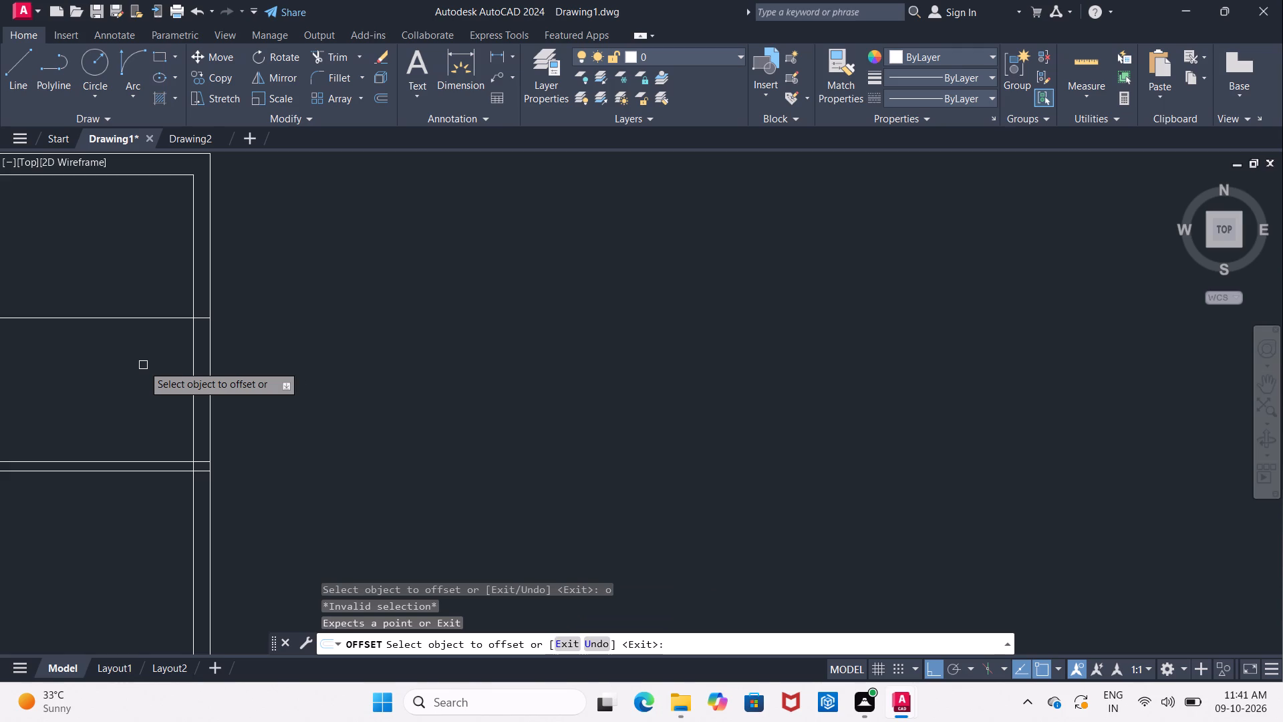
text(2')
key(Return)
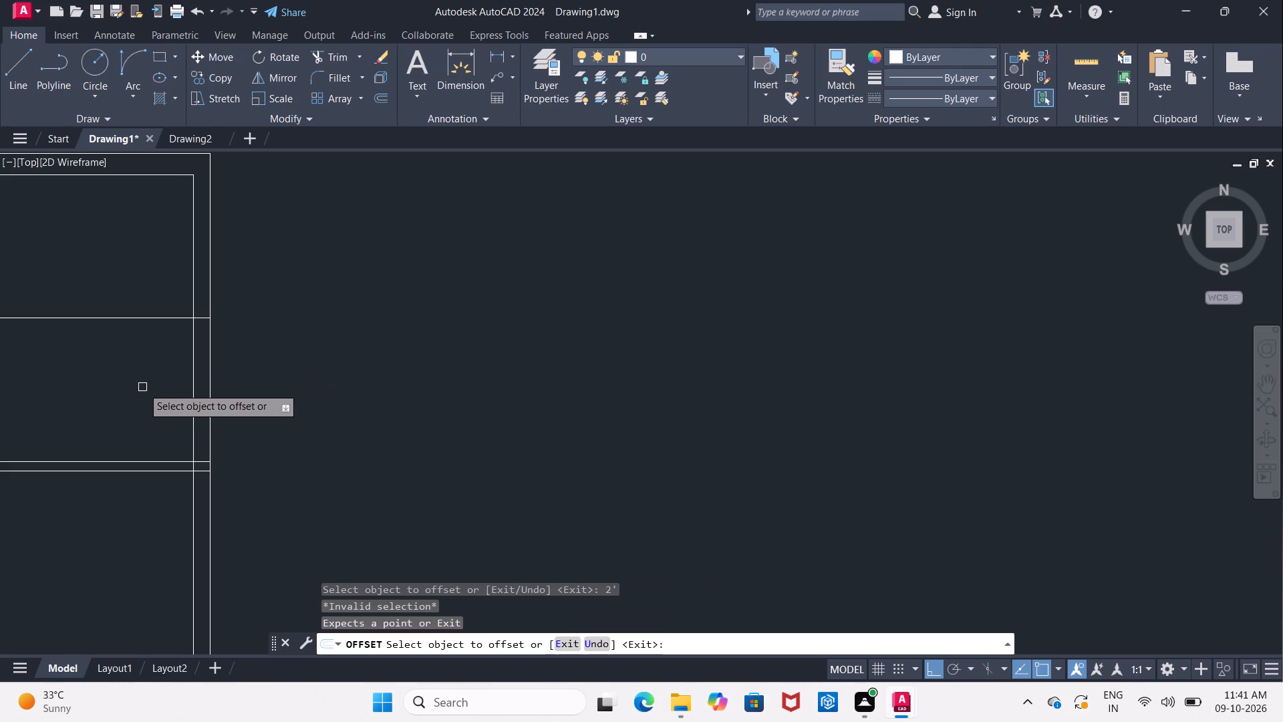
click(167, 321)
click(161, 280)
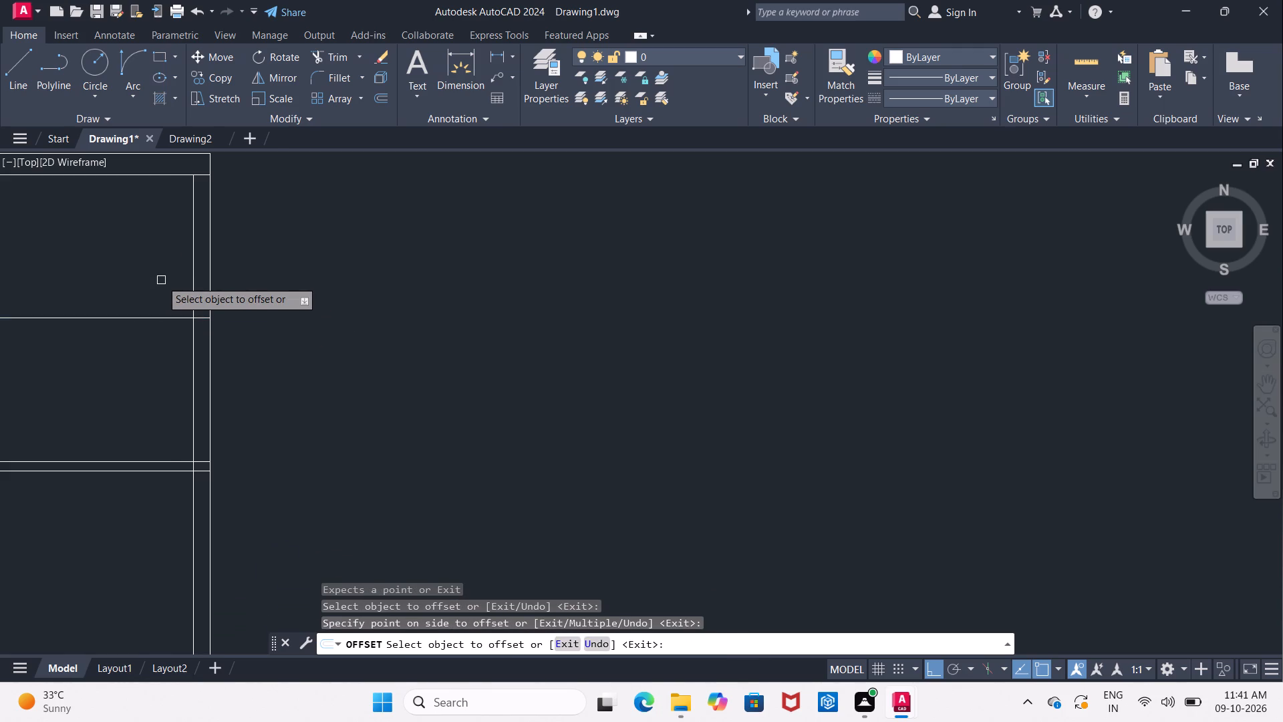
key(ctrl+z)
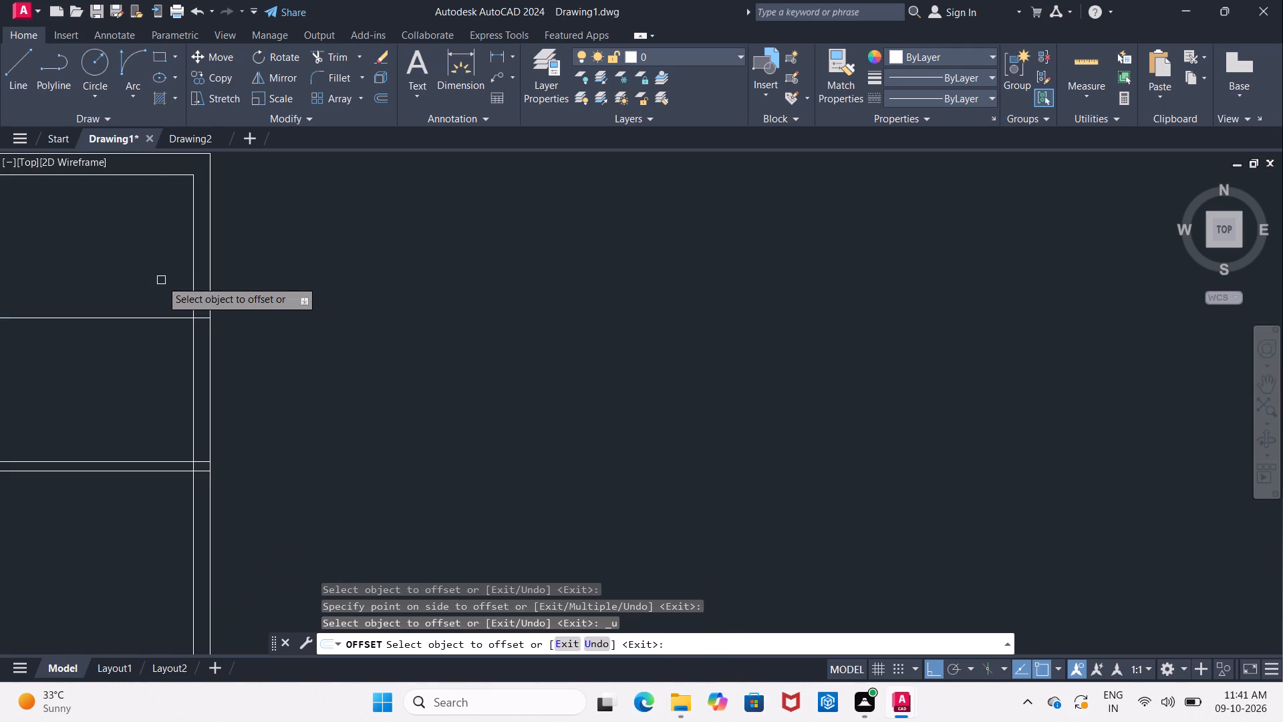
Offset the horizontal line across the middle of the northeast room 2' to the north.
key(o)
key(Return)
key(2)
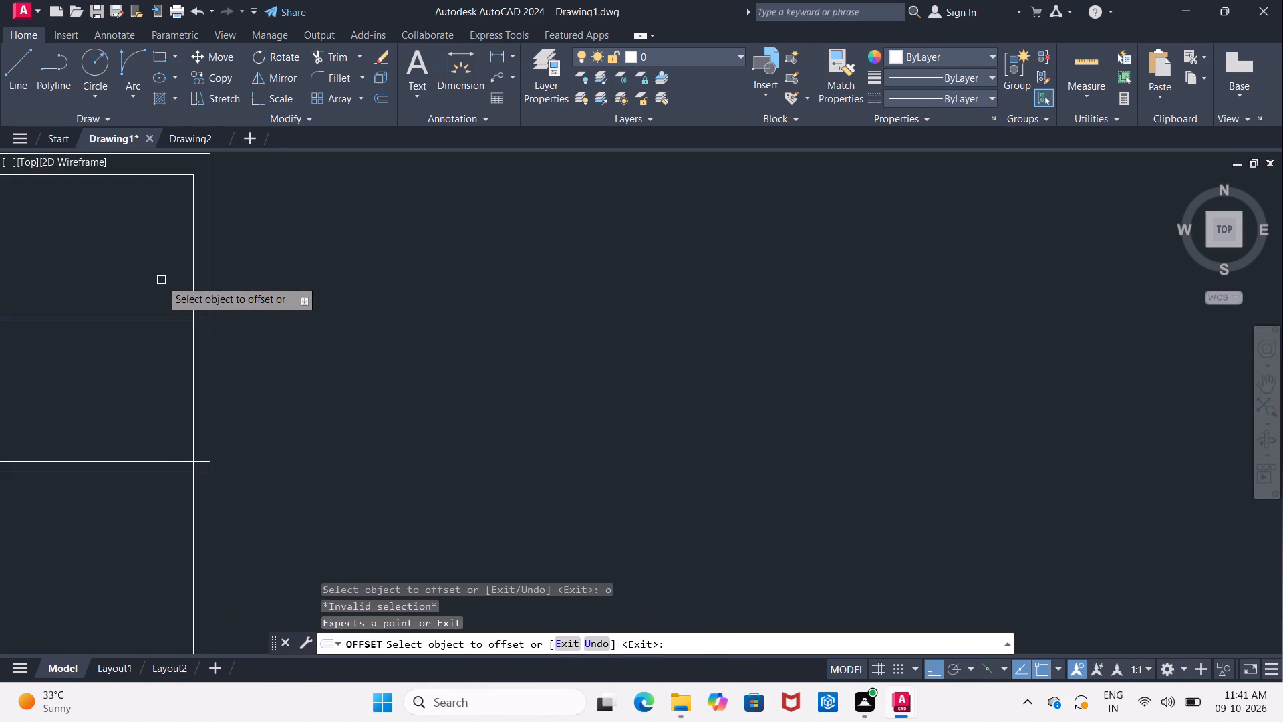
key(apostrophe)
key(Return)
click(159, 317)
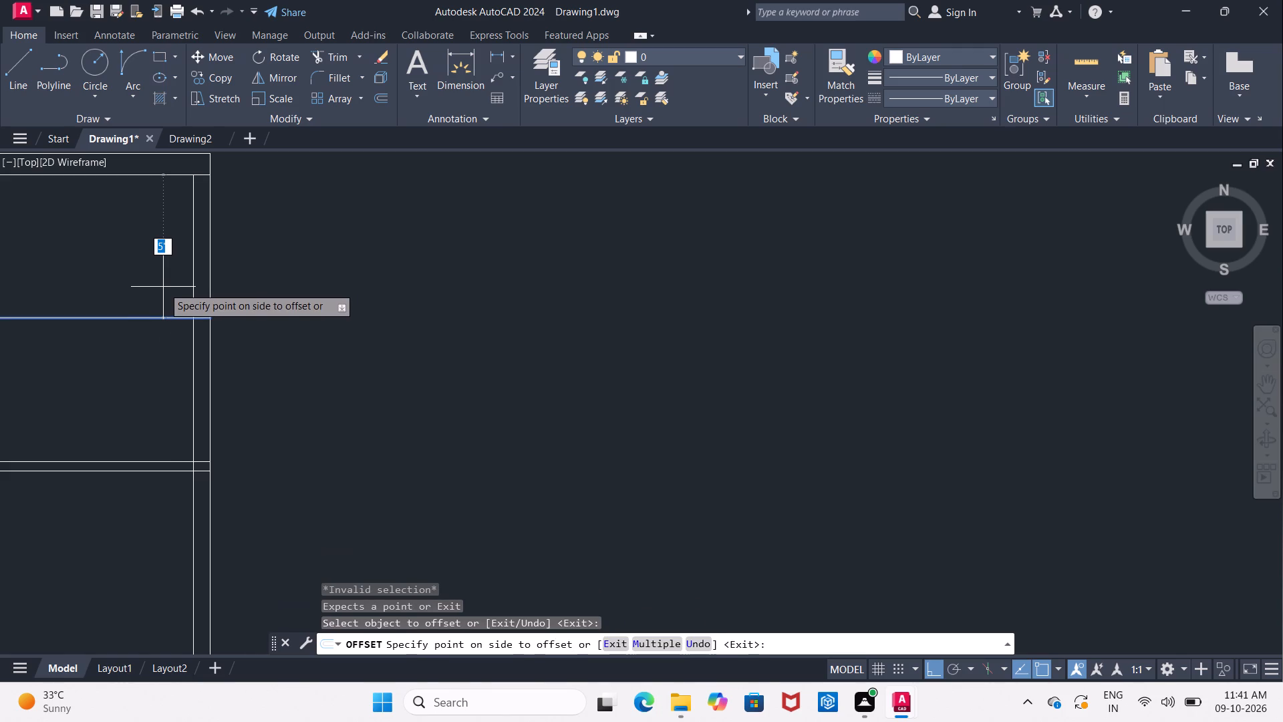
key(BackSpace)
key(2)
key(apostrophe)
key(Return)
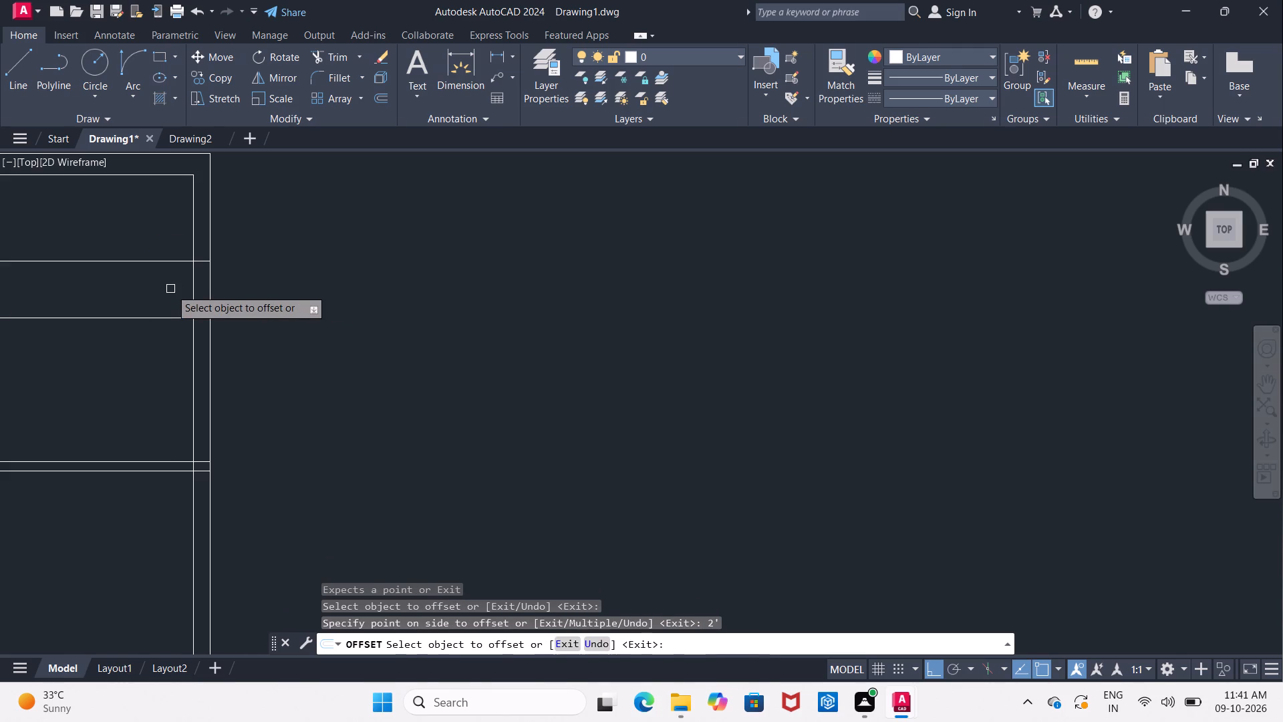
Offset the same middle horizontal line 2' to the south.
drag(177, 318, 178, 325)
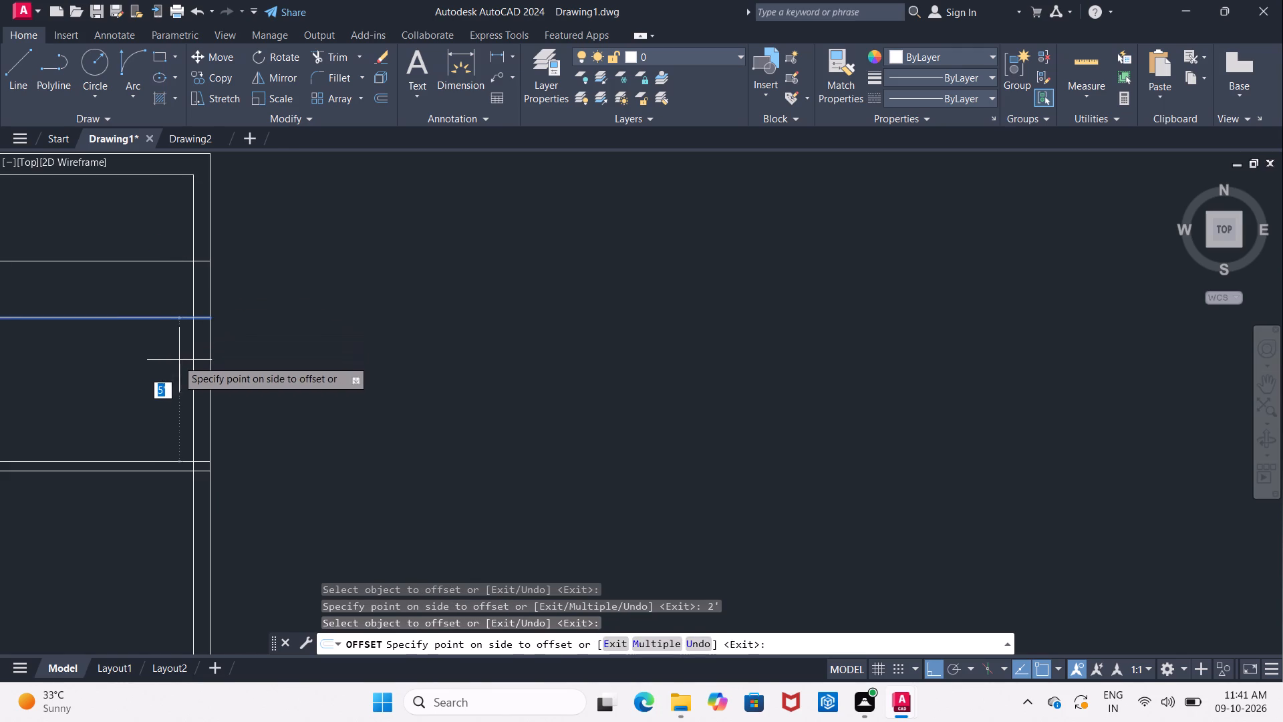
key(BackSpace)
key(2)
key(apostrophe)
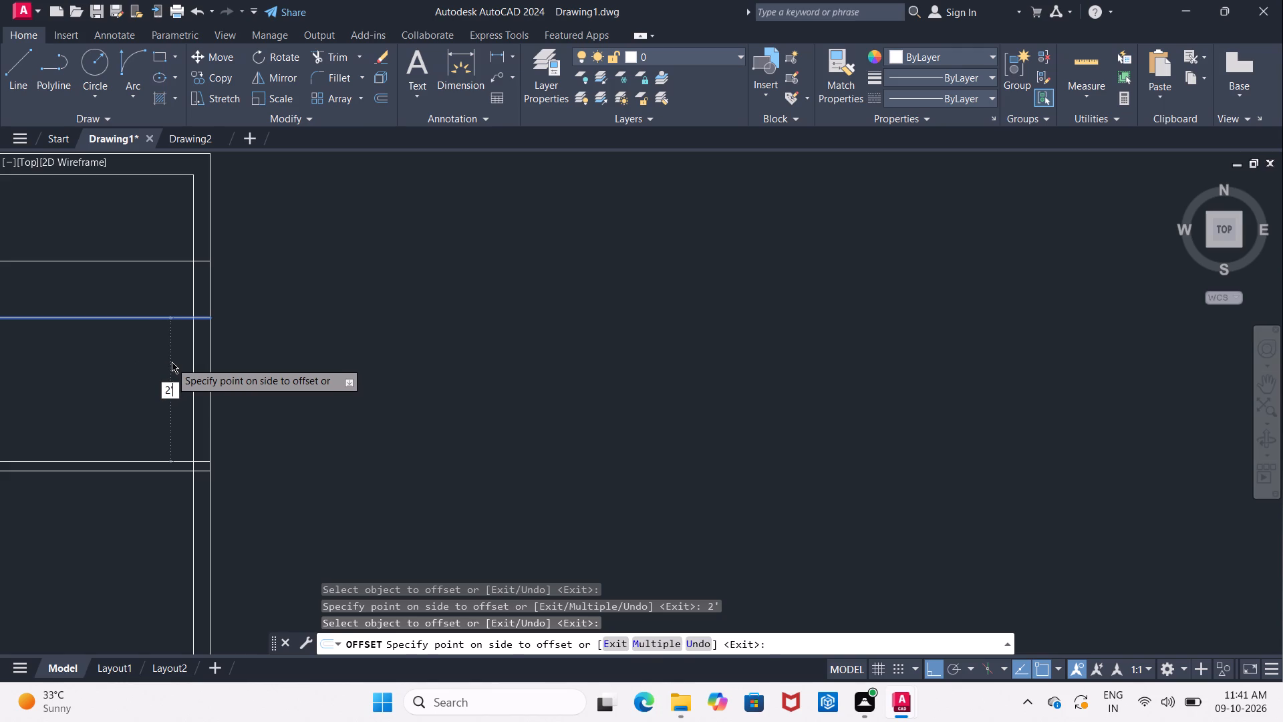
key(Return)
key(Escape)
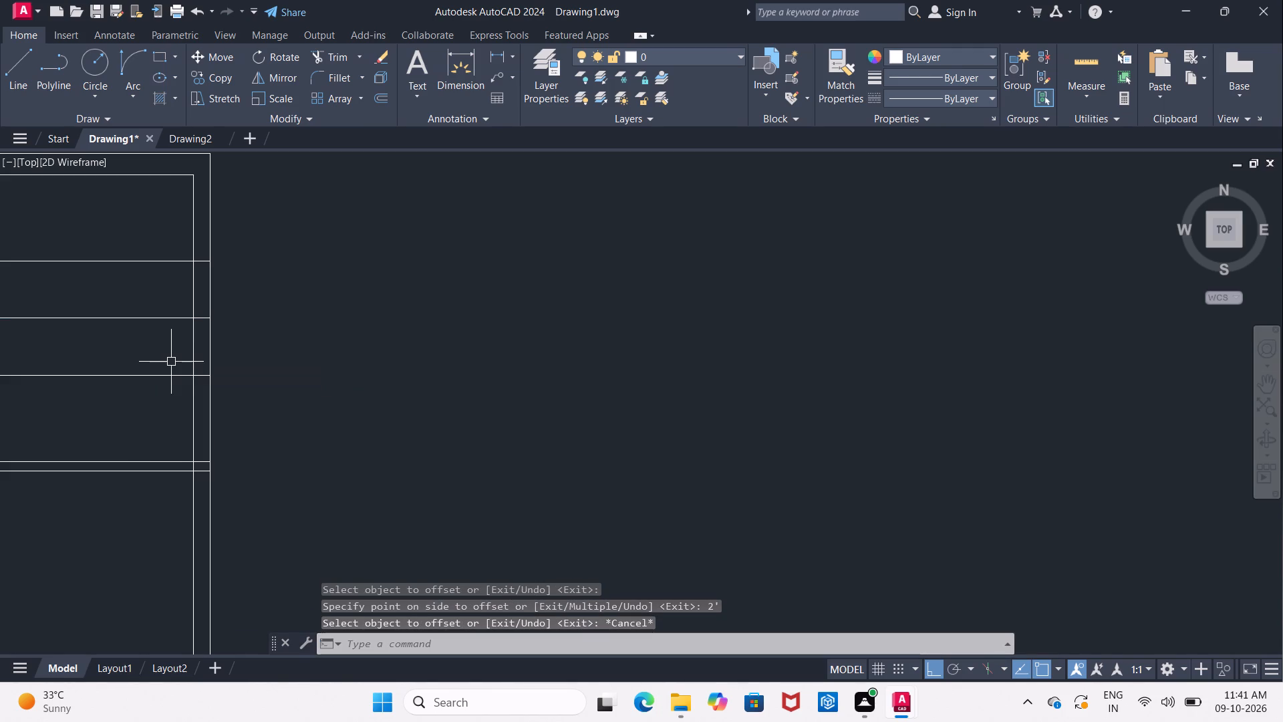
Offset the east wall's inner line 2.25" west into the northeast room, using the Through option.
key(Return)
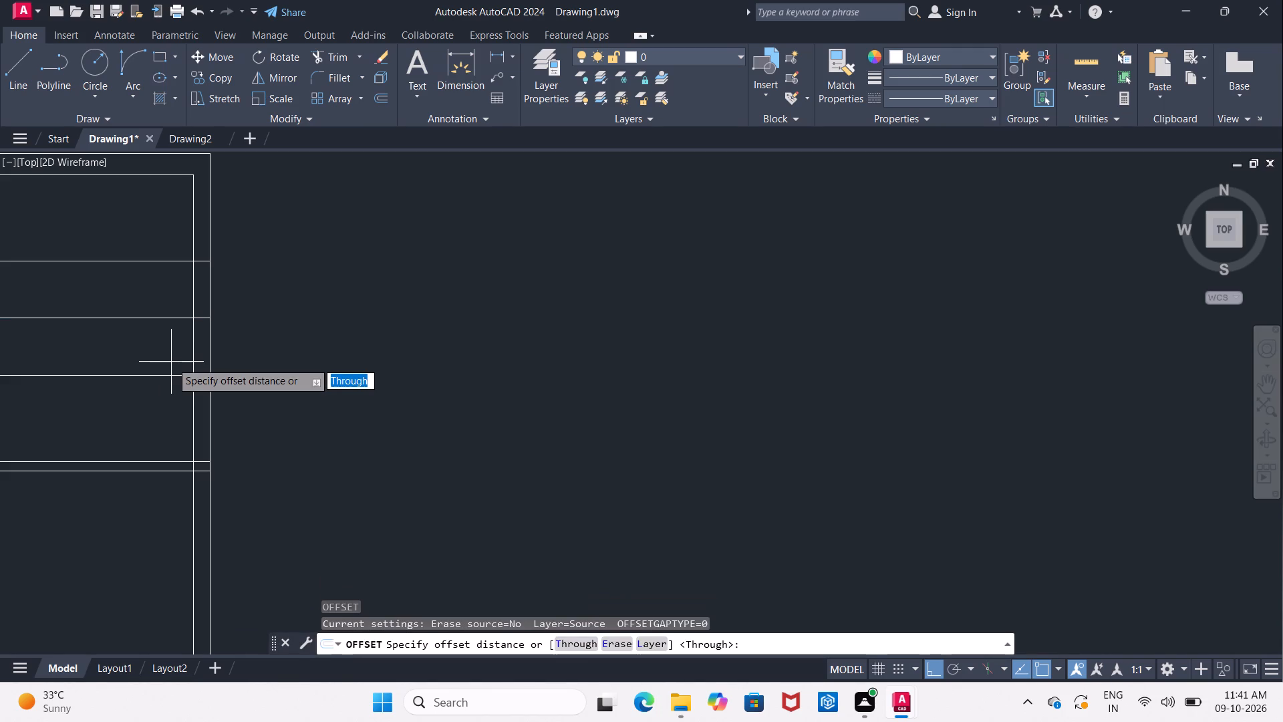
key(Return)
text(0'2.25)
key(shift+quotedbl)
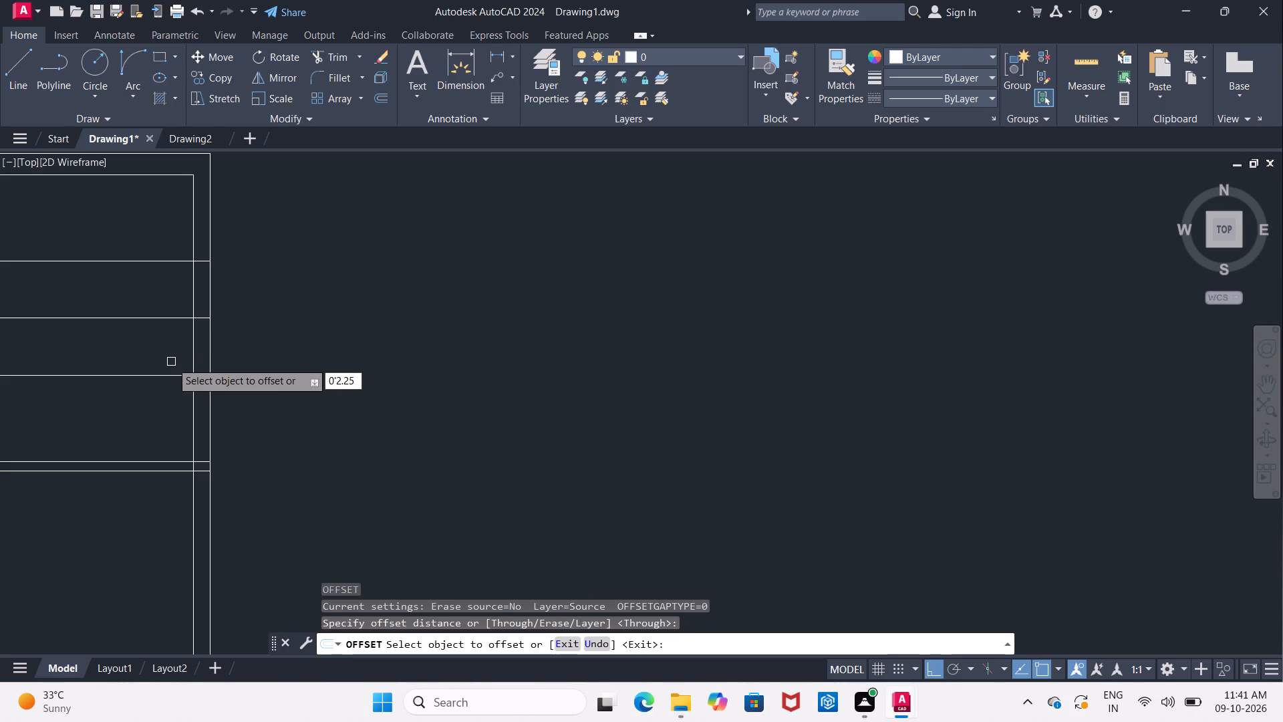
key(Return)
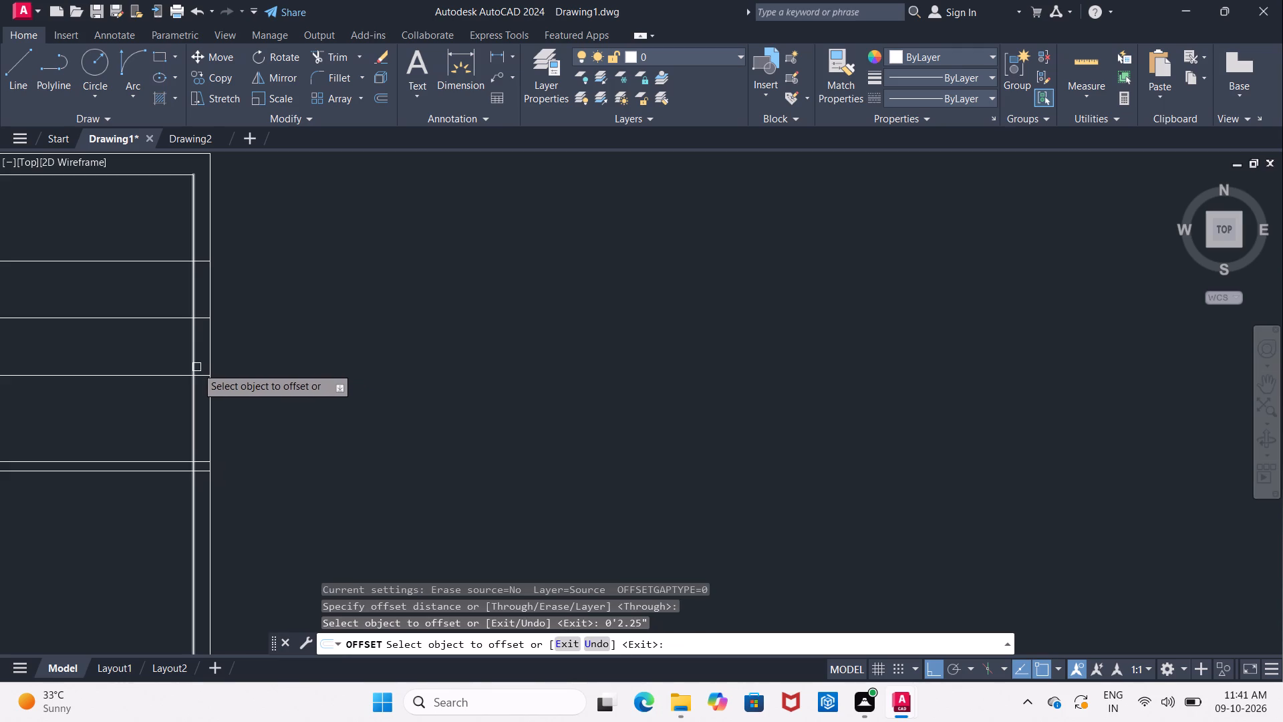
click(192, 369)
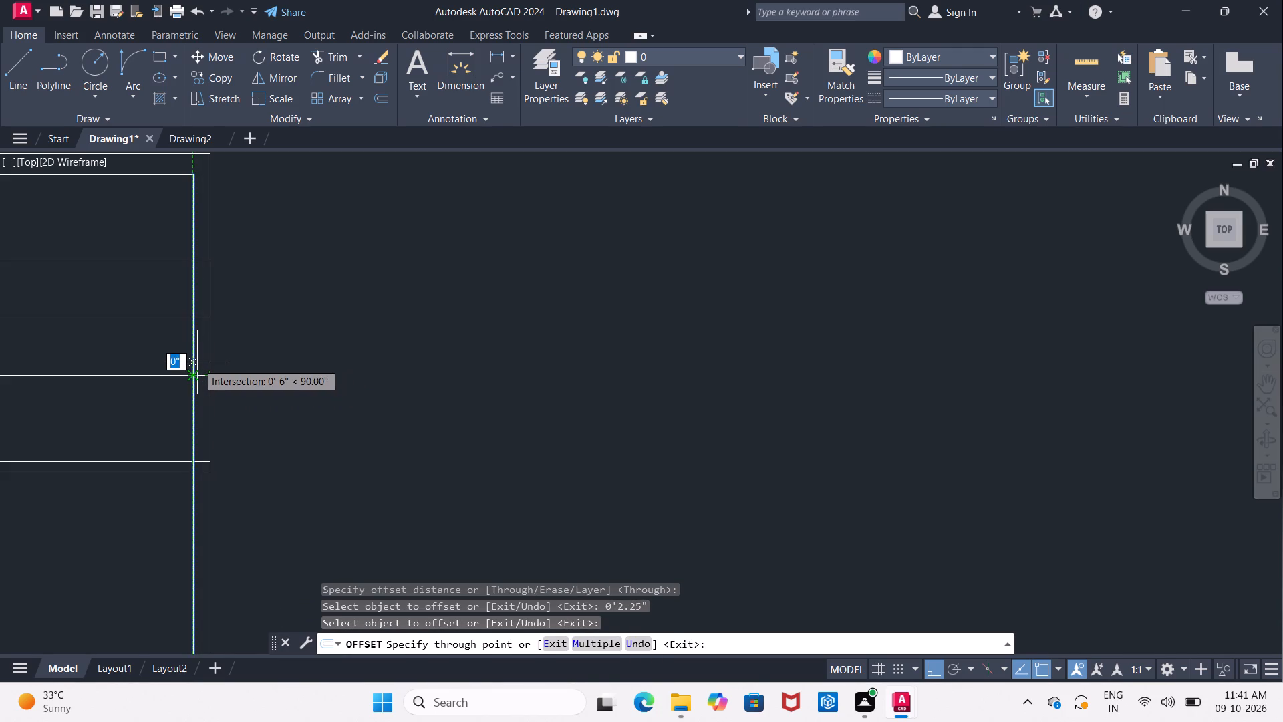
text(0')
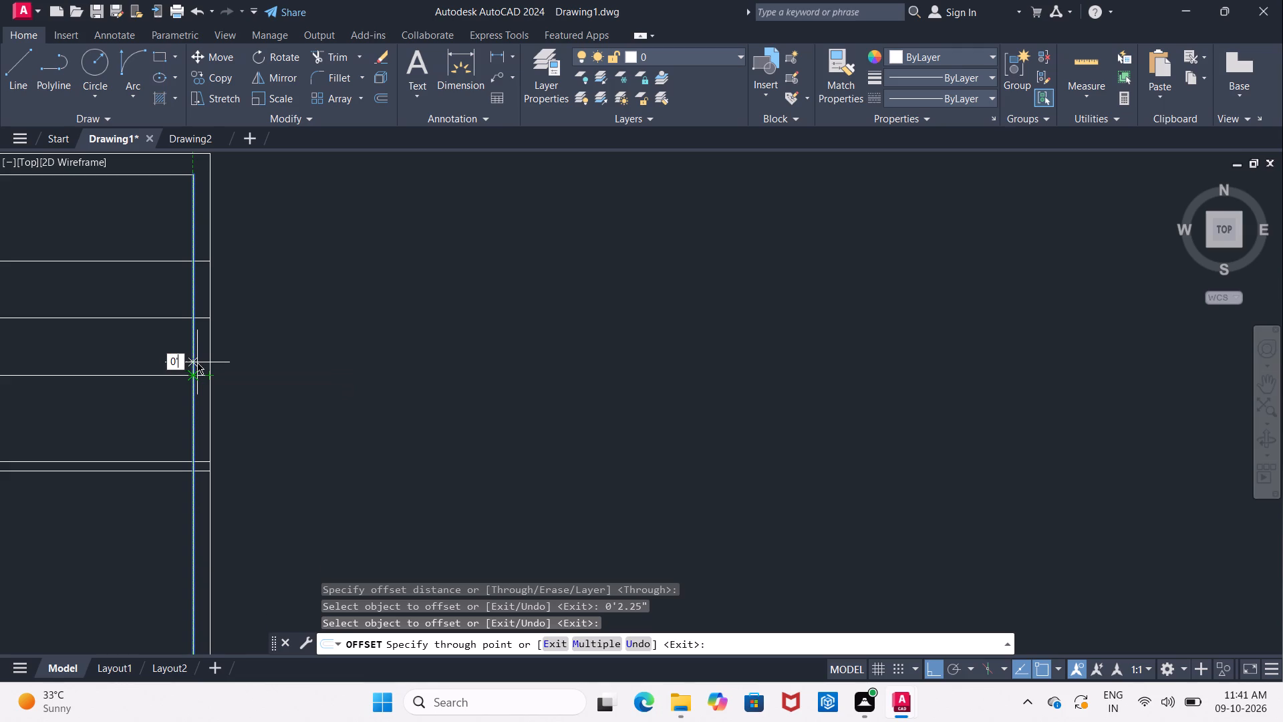
text(2.25")
key(Return)
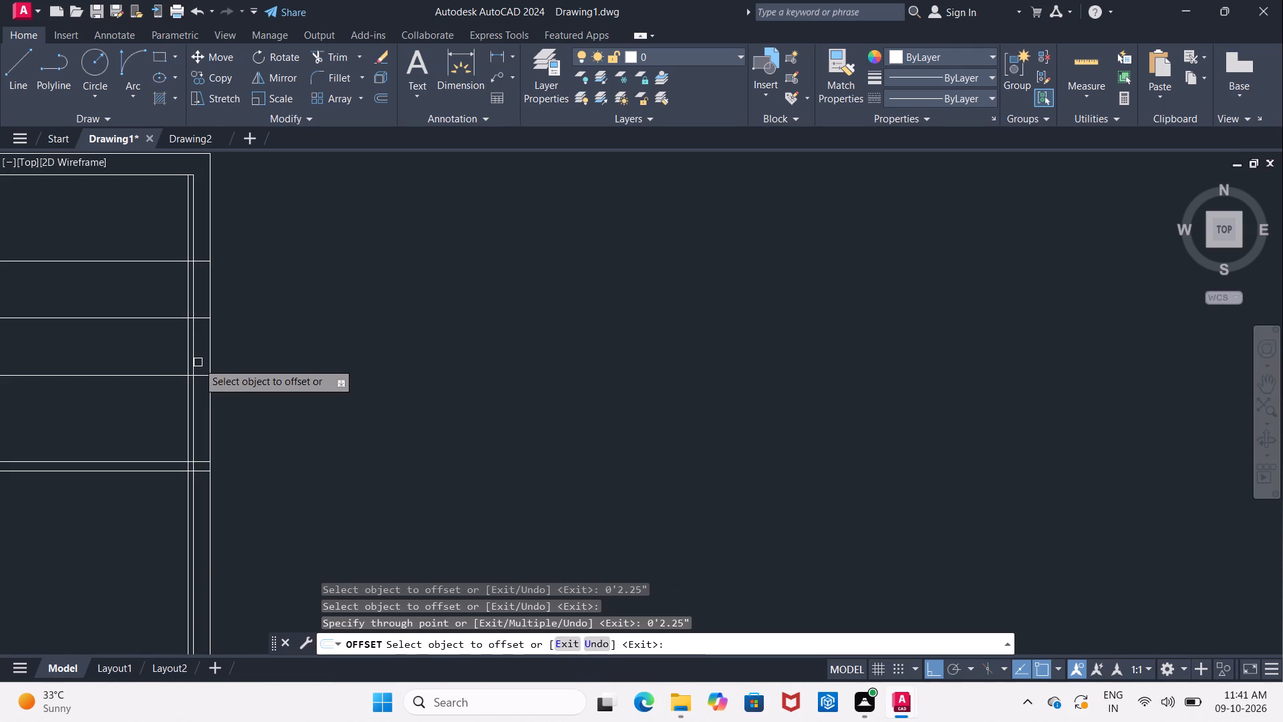
Offset the east wall's outer line 2.25" inward, and offset the resulting line another 2.25" inward.
scroll(201, 384, up, 2)
click(220, 323)
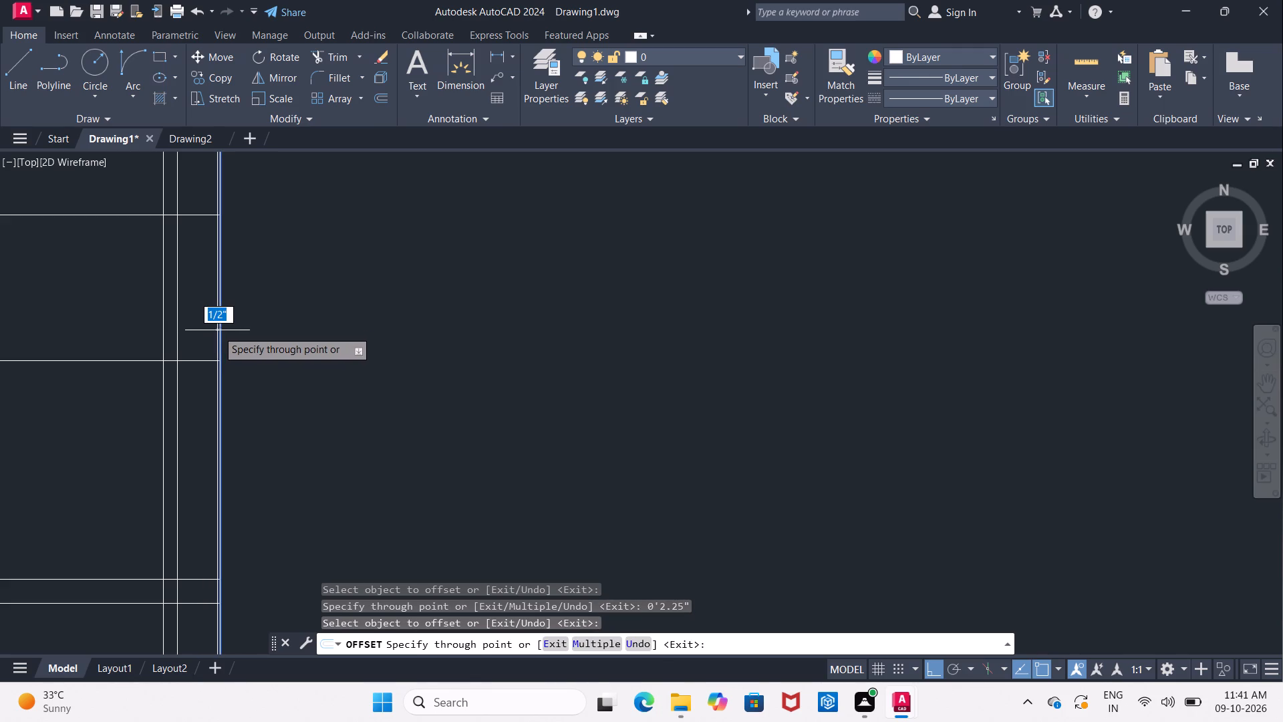
text(0'2.2)
text(5")
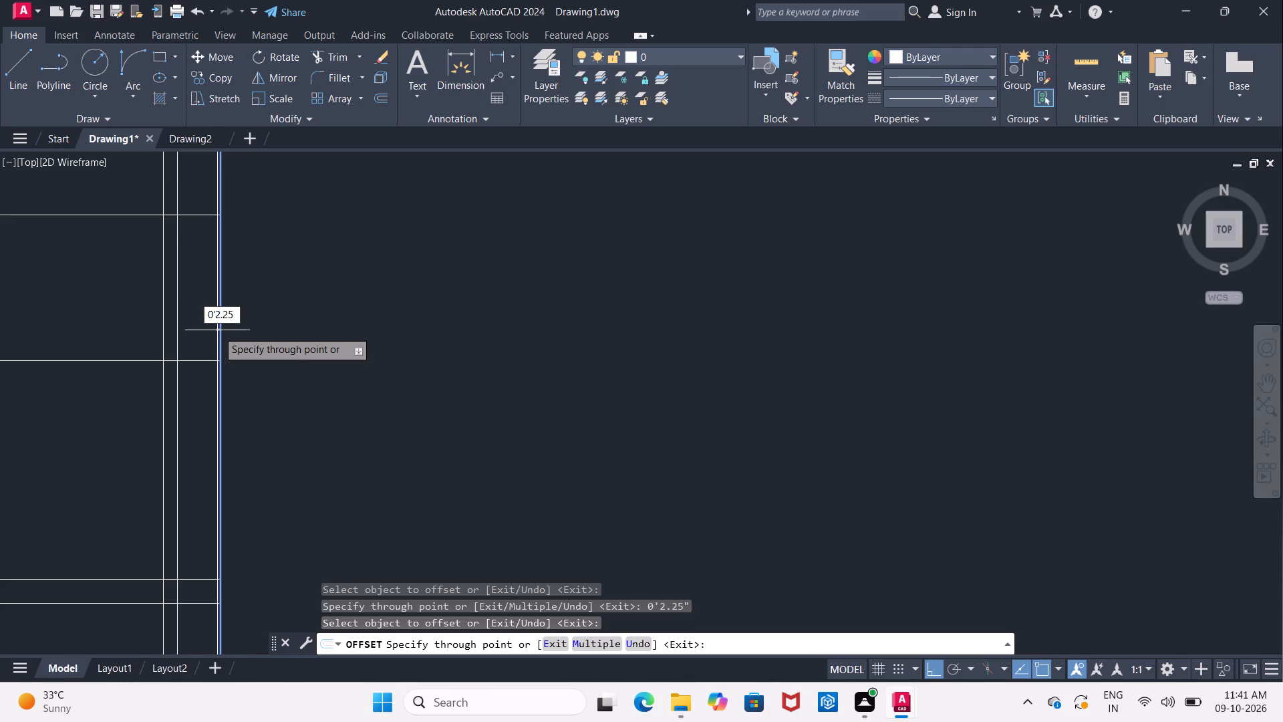
click(207, 334)
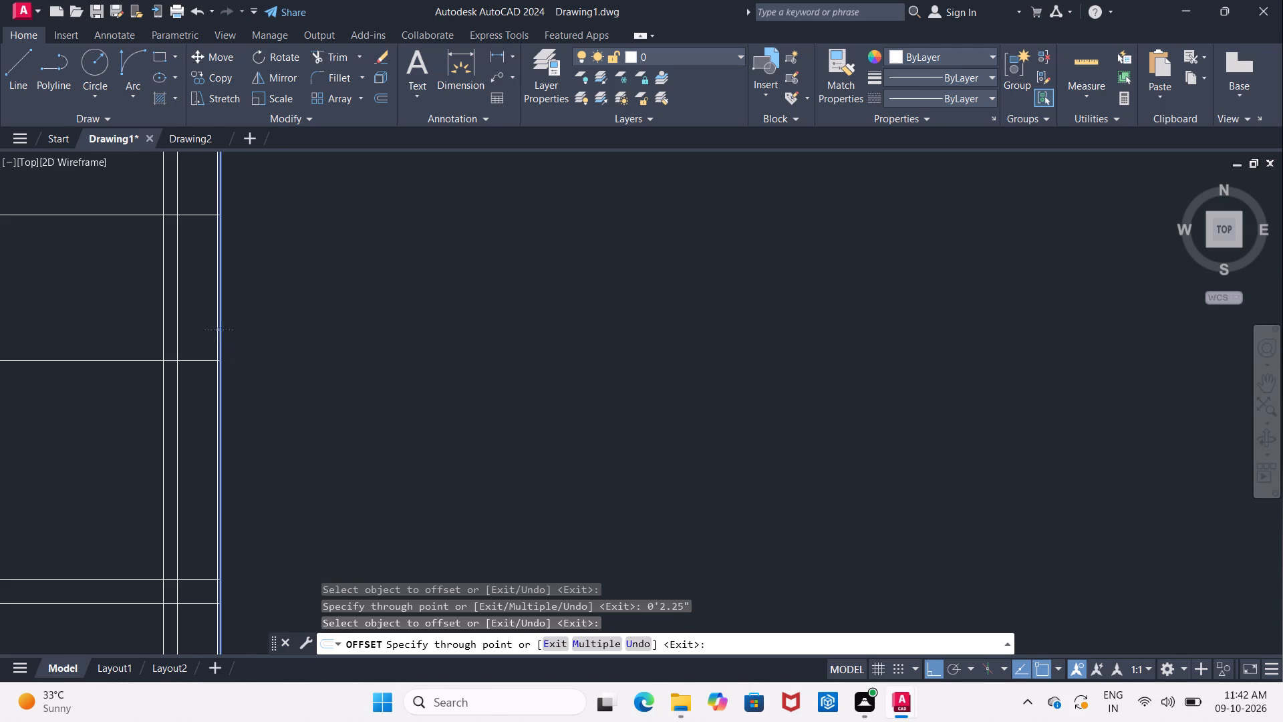
click(207, 334)
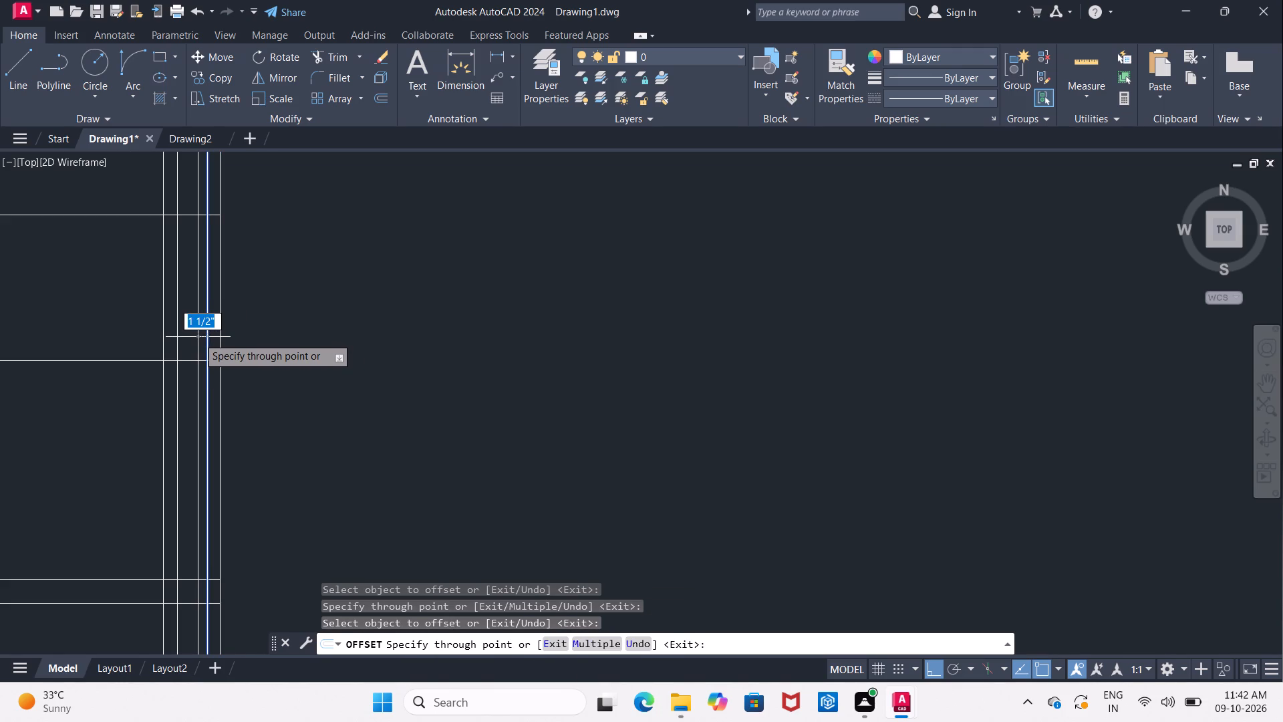
text(0'2.25")
key(Return)
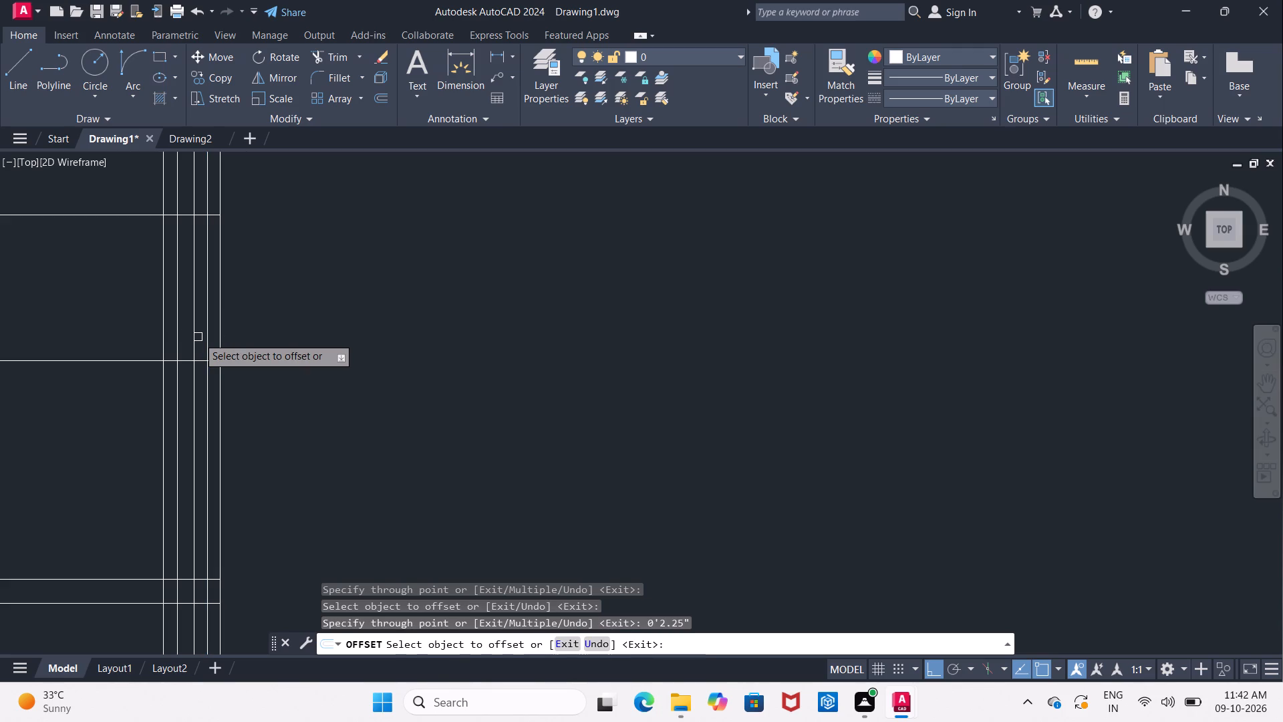
key(Escape)
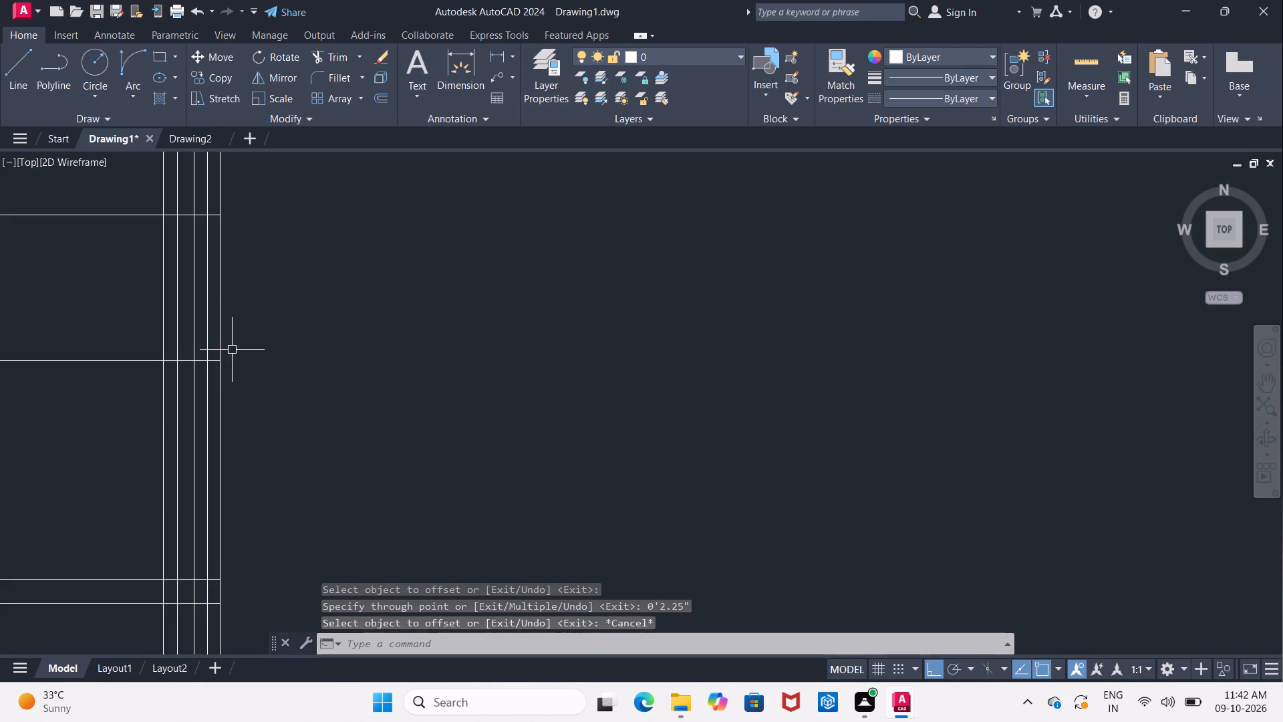
Trim the three horizontal construction lines out of the northeast room's interior between its west and east walls.
scroll(237, 354, down, 3)
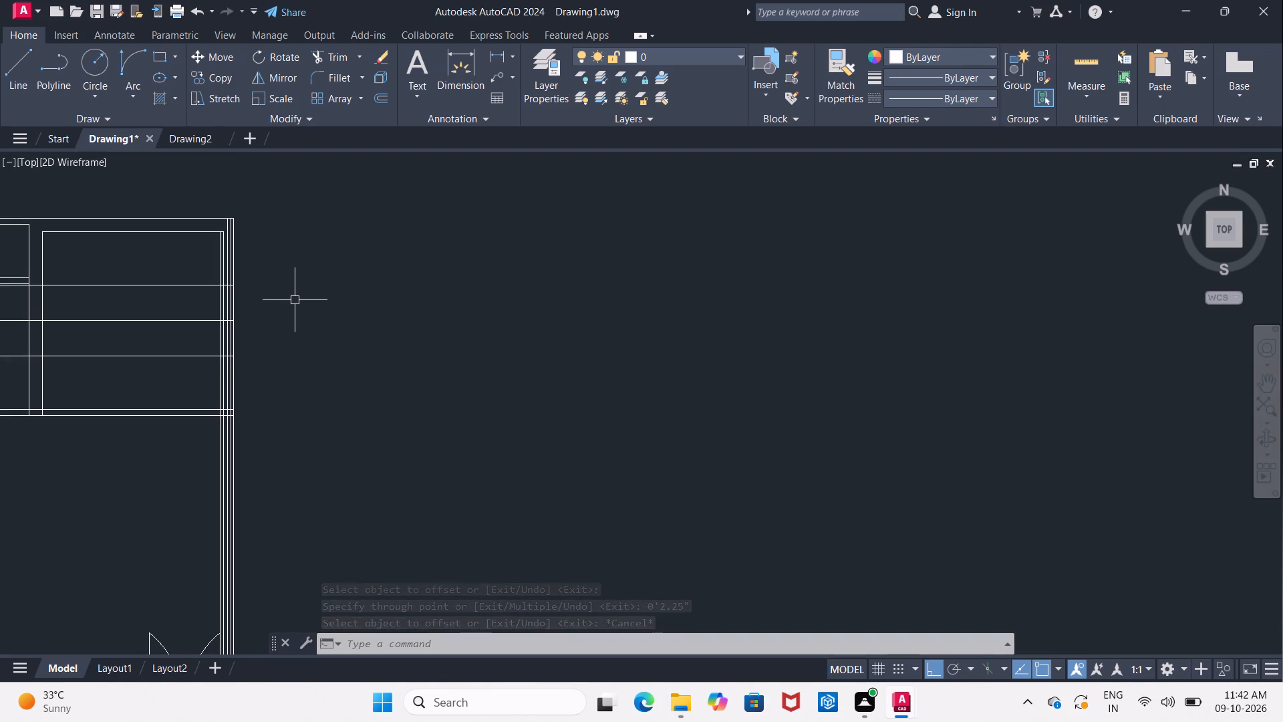
key(Escape)
key(t)
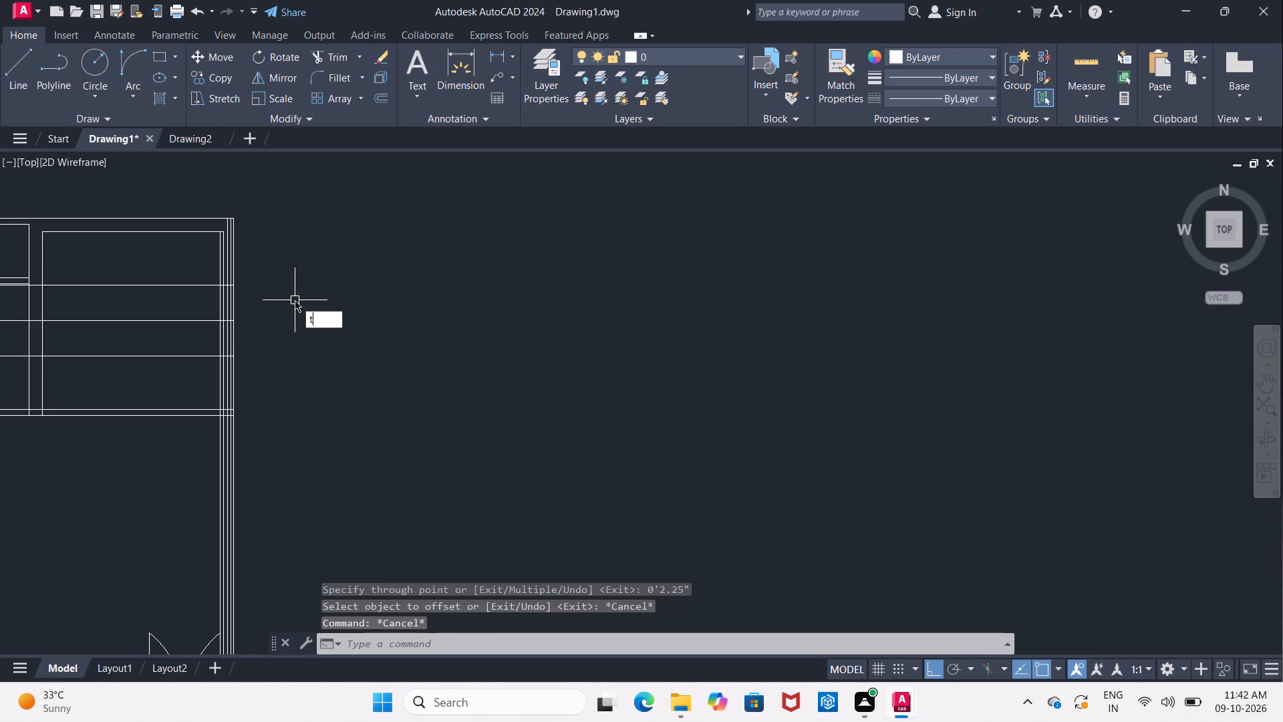
key(r)
key(Return)
key(Return)
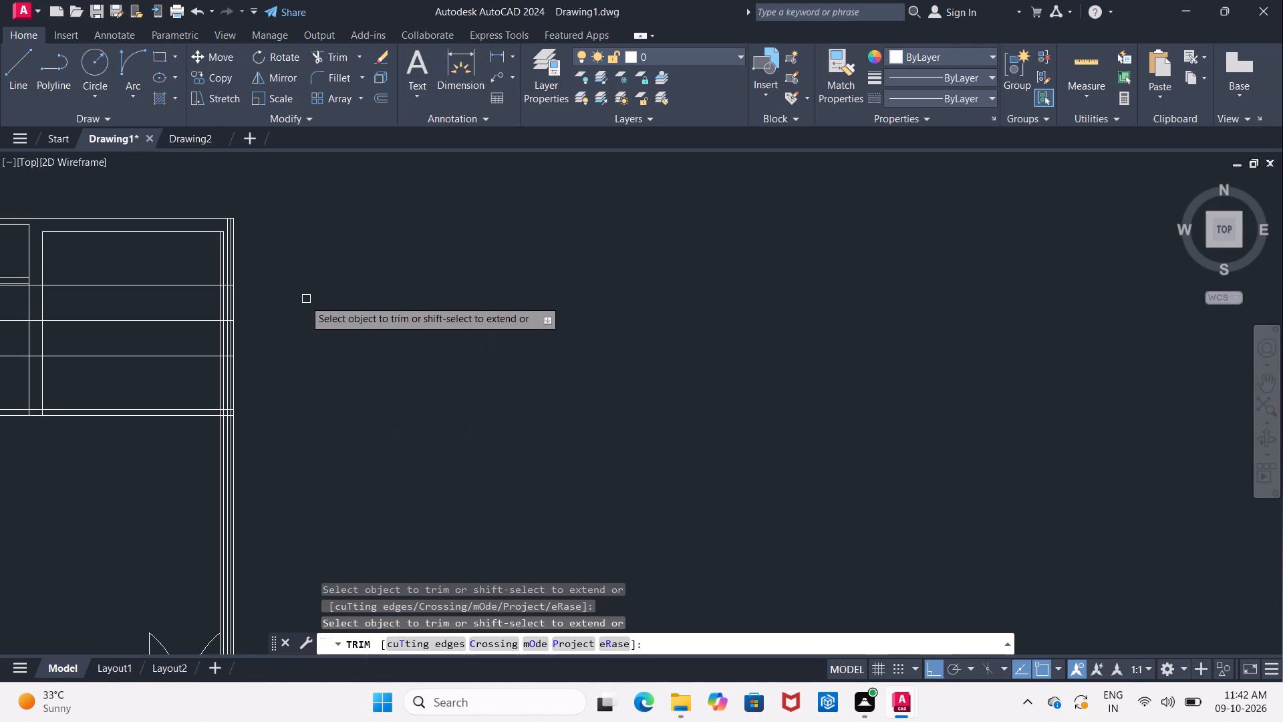
drag(168, 263, 172, 383)
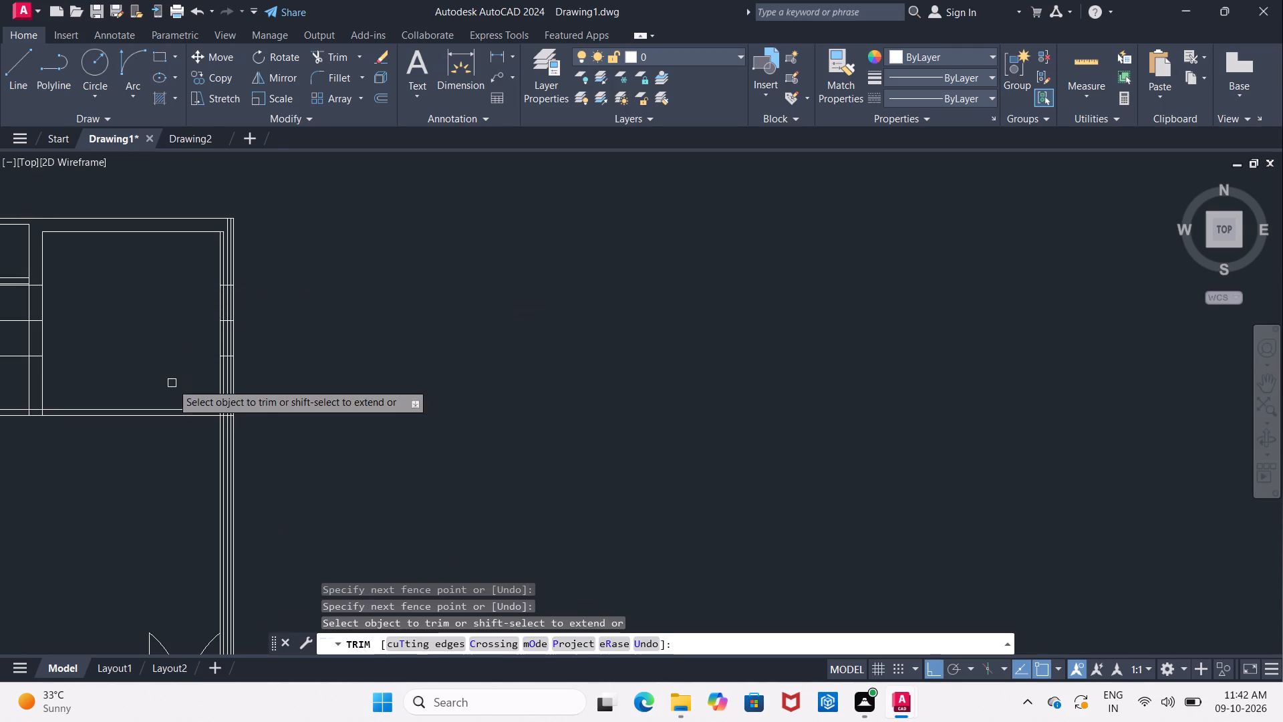
Trim the three inner vertical lines in the east wall north of the window's northern edge.
scroll(220, 255, up, 1)
scroll(293, 267, up, 1)
middle_drag(293, 267, 281, 263)
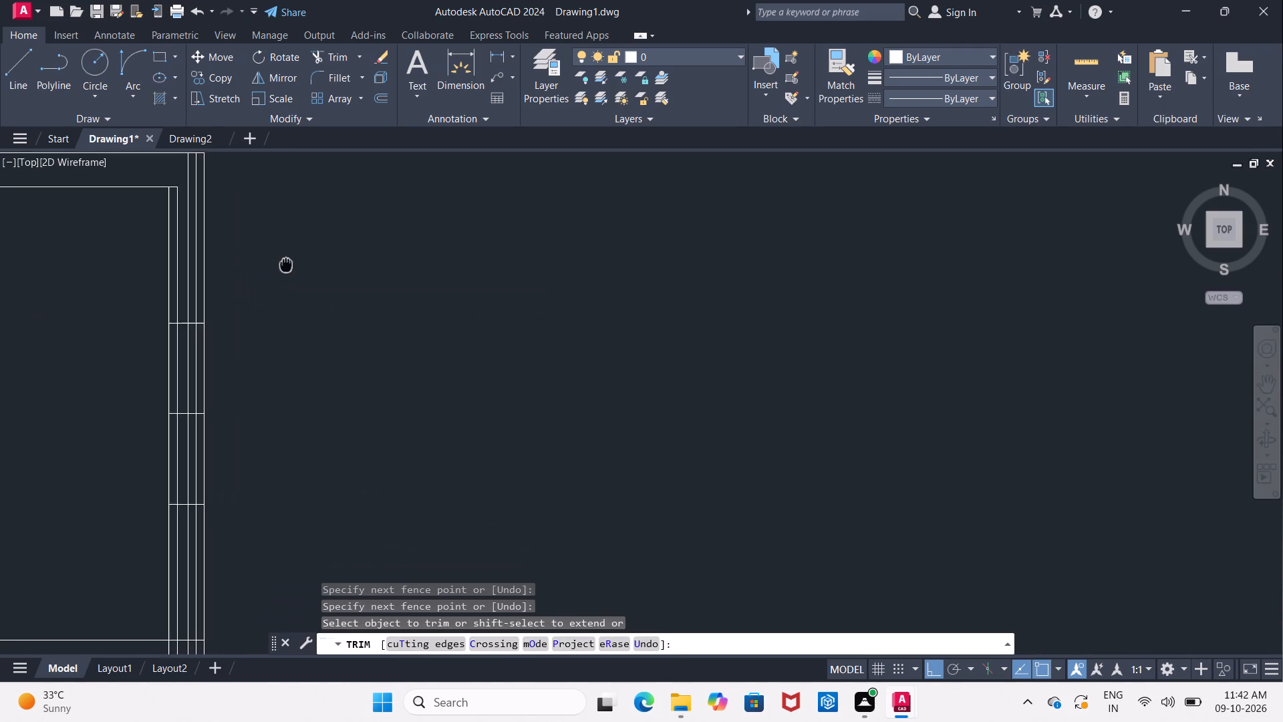
middle_drag(281, 263, 259, 258)
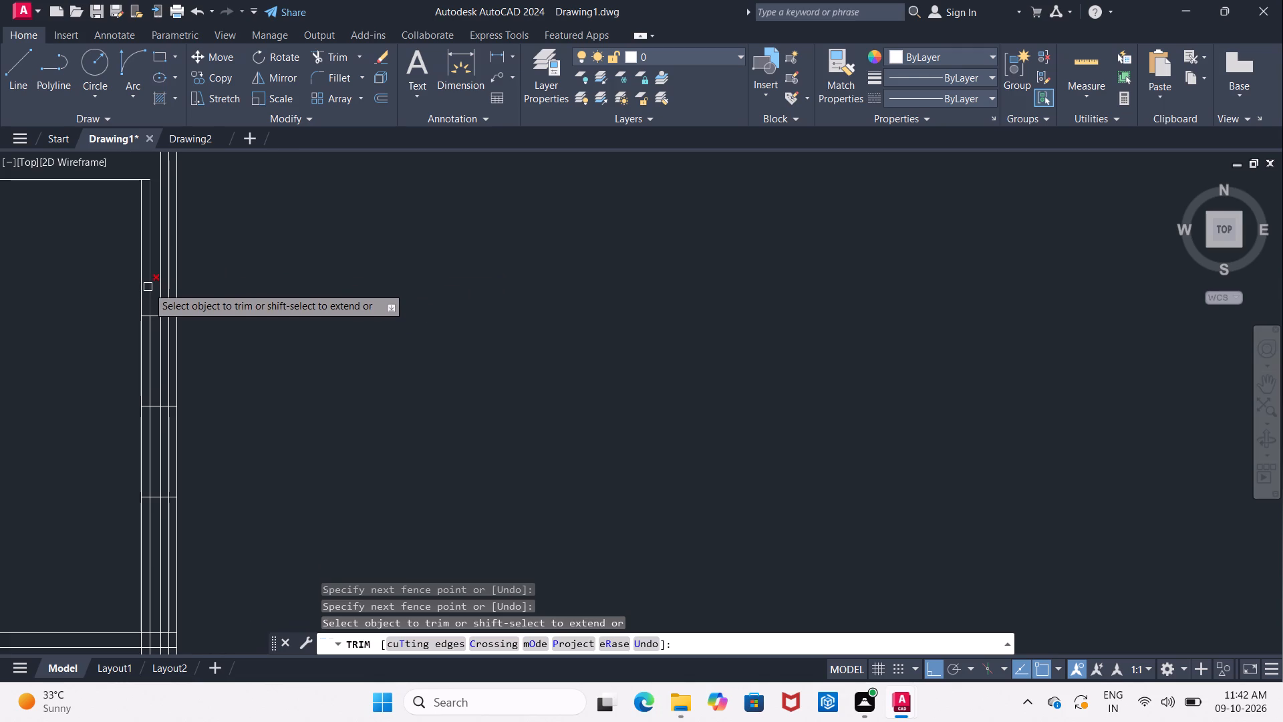
middle_drag(326, 253, 334, 283)
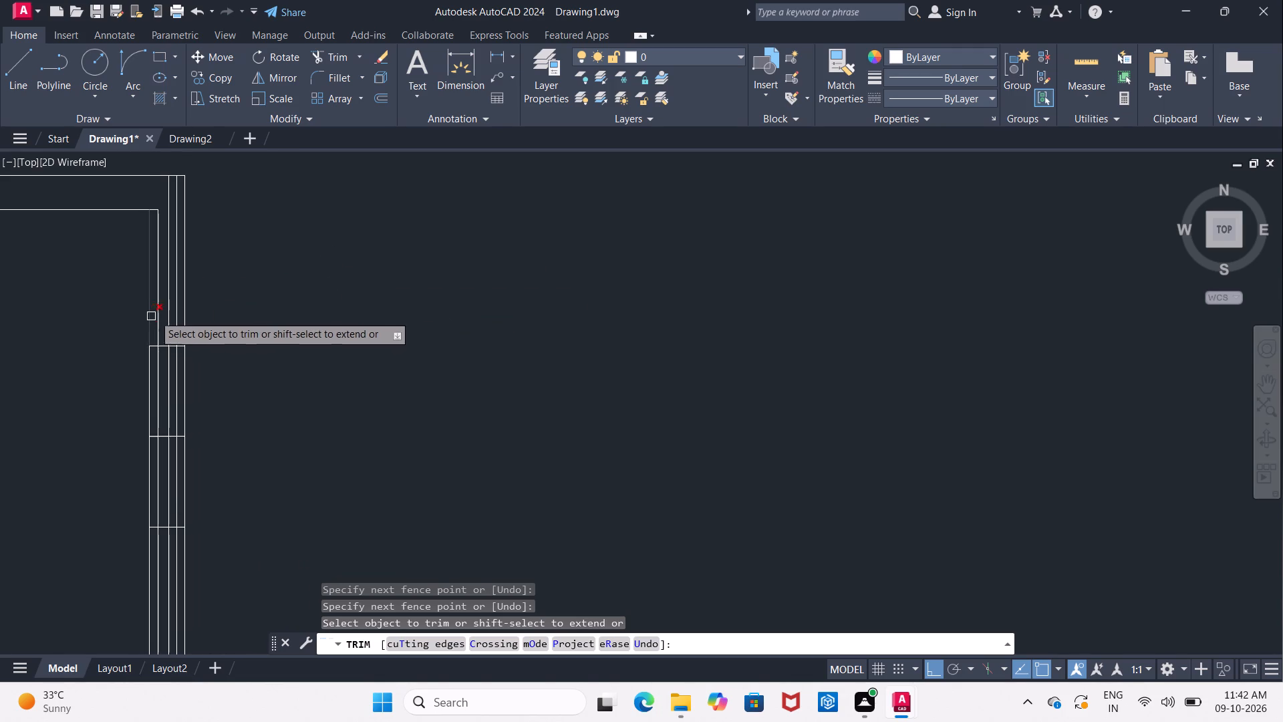
click(160, 314)
click(165, 315)
click(174, 319)
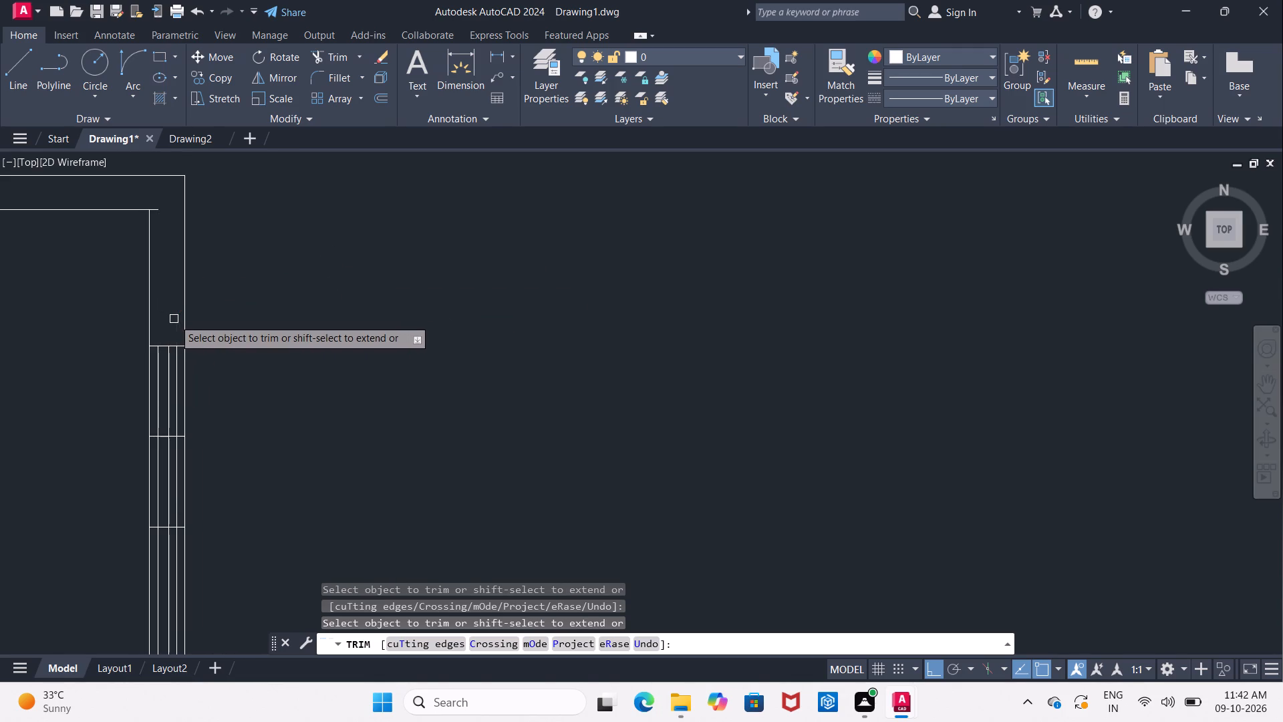
Trim the three inner vertical lines between the window's southern edge and the northeast room's south wall.
middle_drag(174, 319, 158, 164)
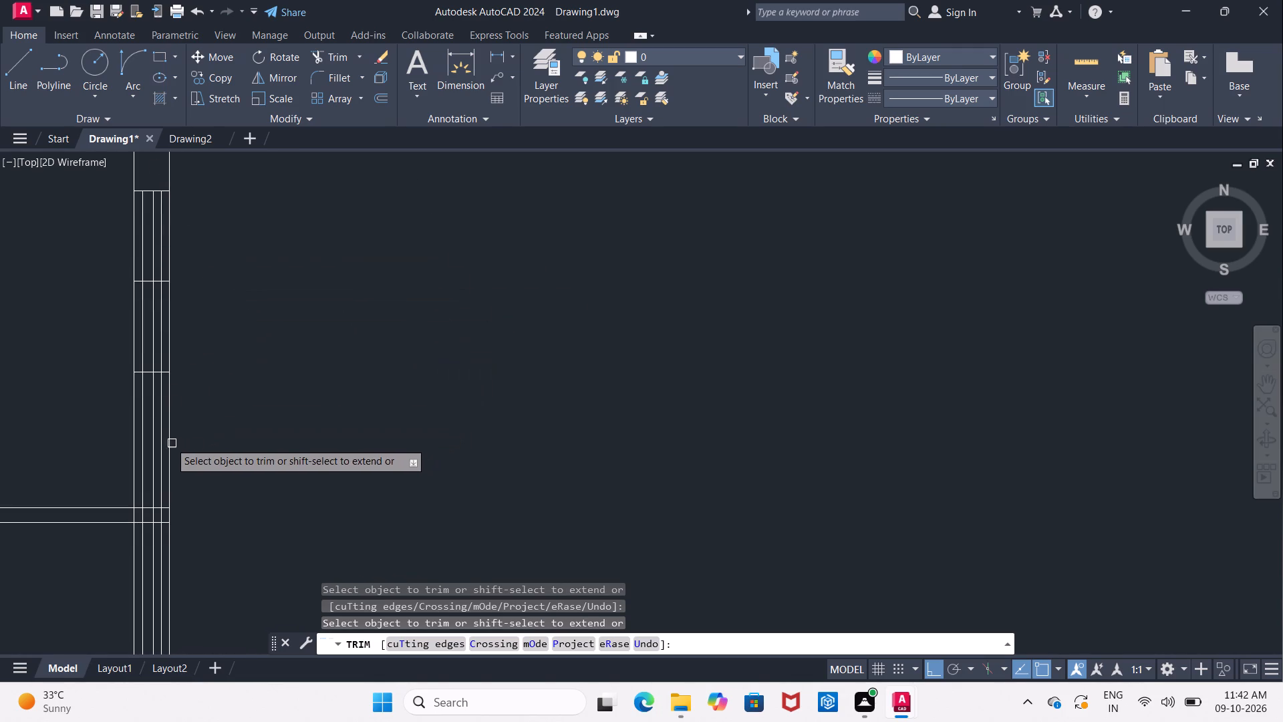
click(162, 437)
click(155, 441)
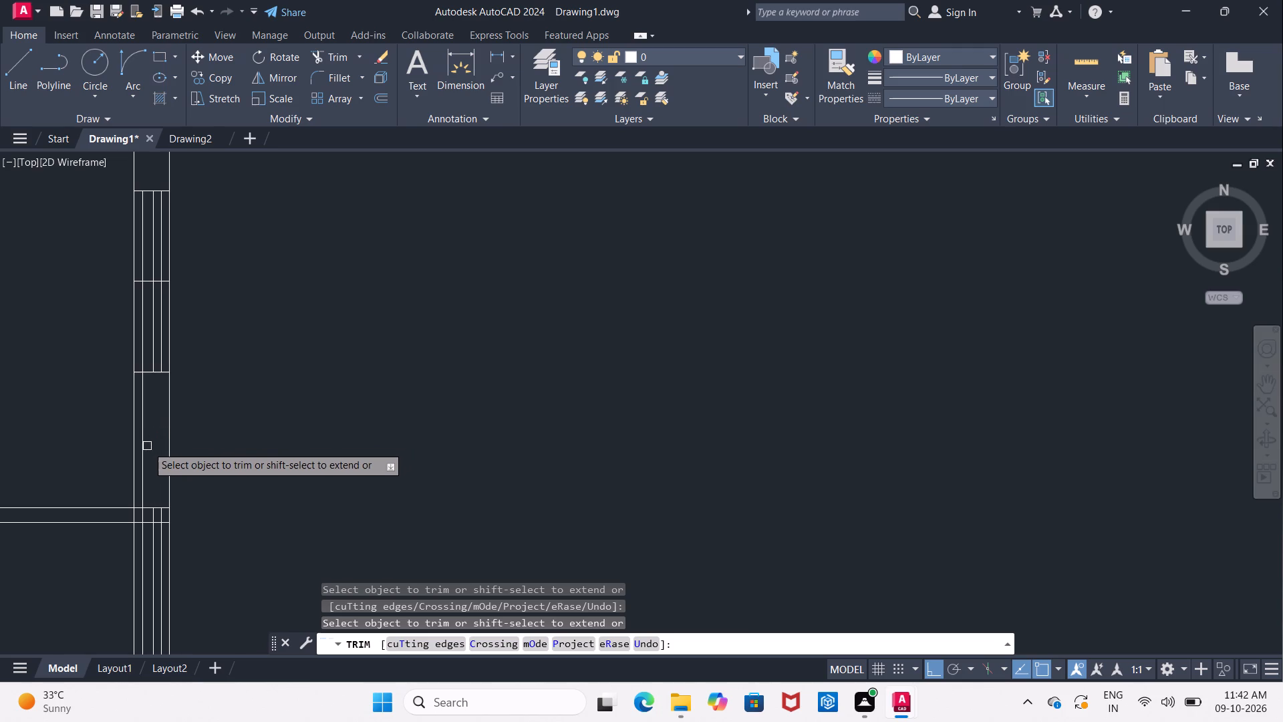
click(144, 450)
middle_drag(151, 447, 128, 307)
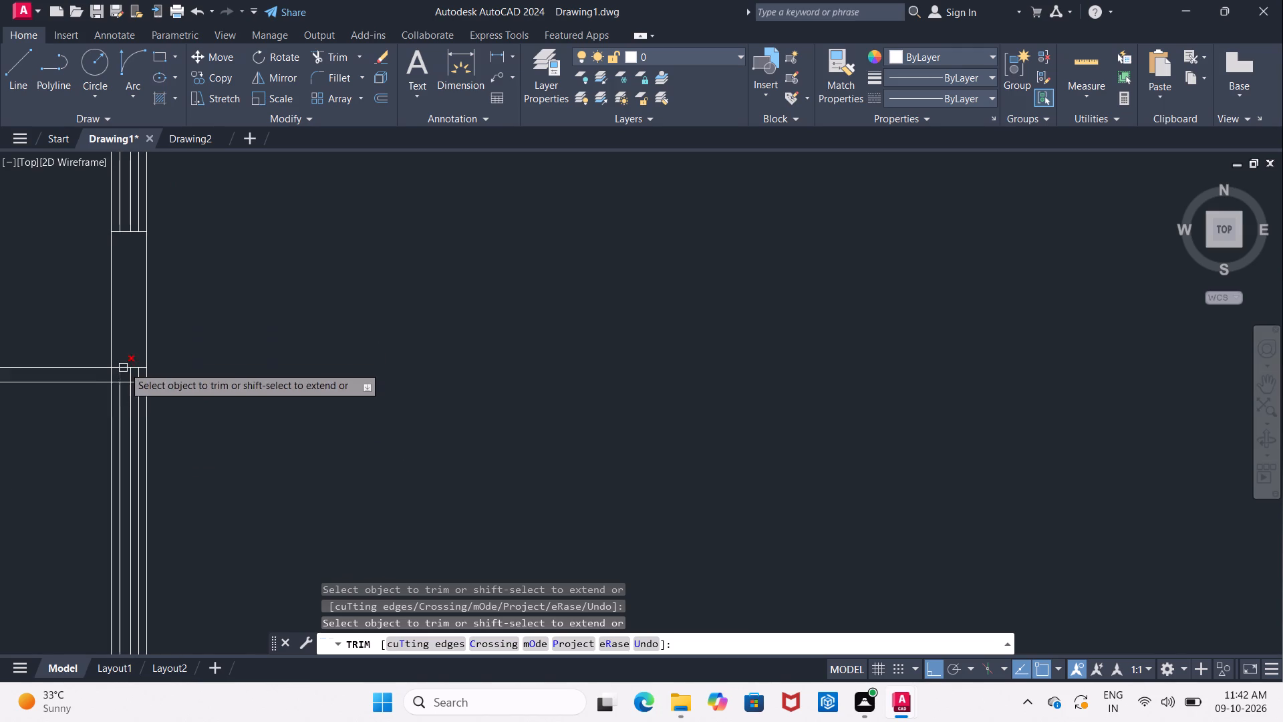
middle_drag(124, 362, 145, 242)
scroll(146, 248, down, 2)
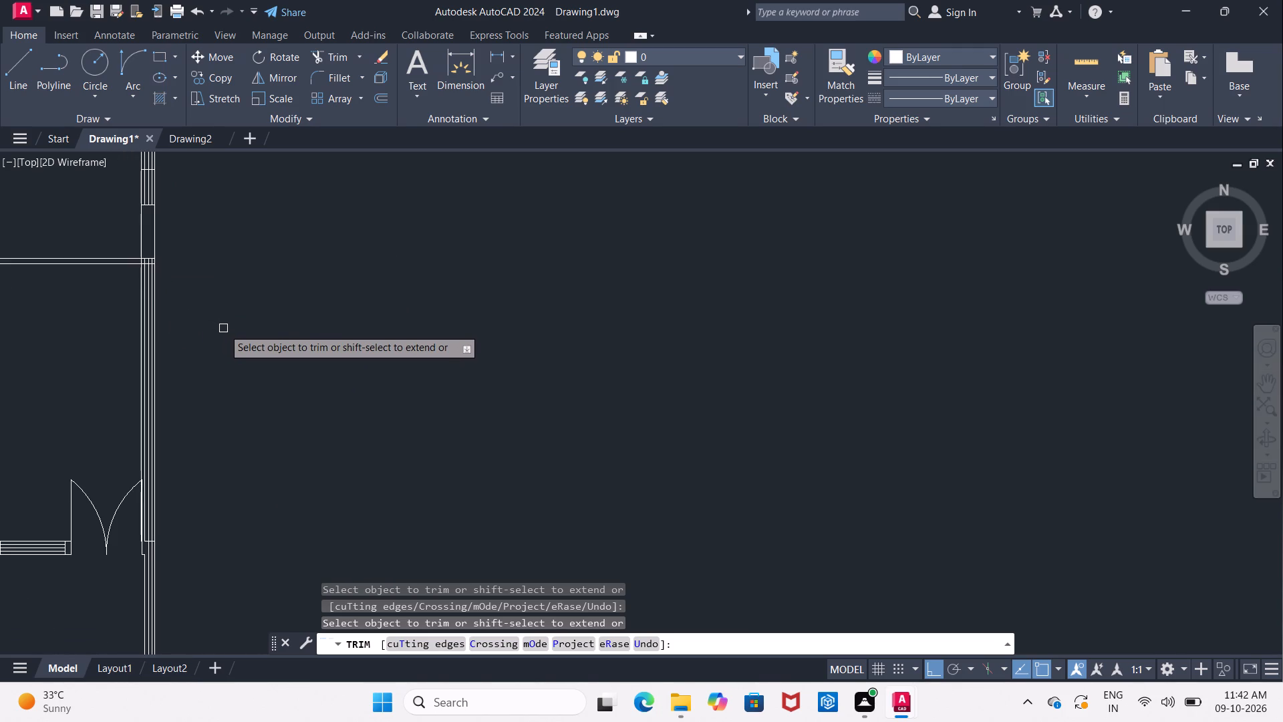
key(Escape)
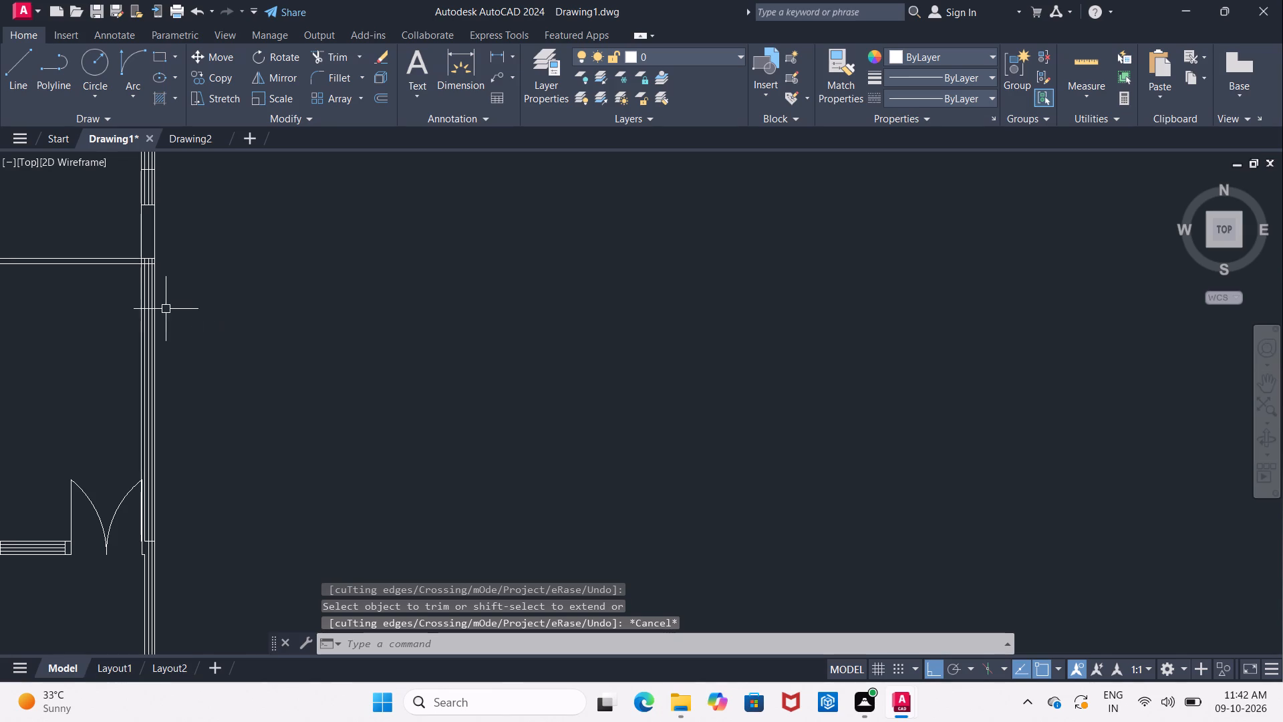
Erase the three leftover inner vertical lines in the east wall south of the northeast room.
scroll(152, 326, up, 1)
click(152, 326)
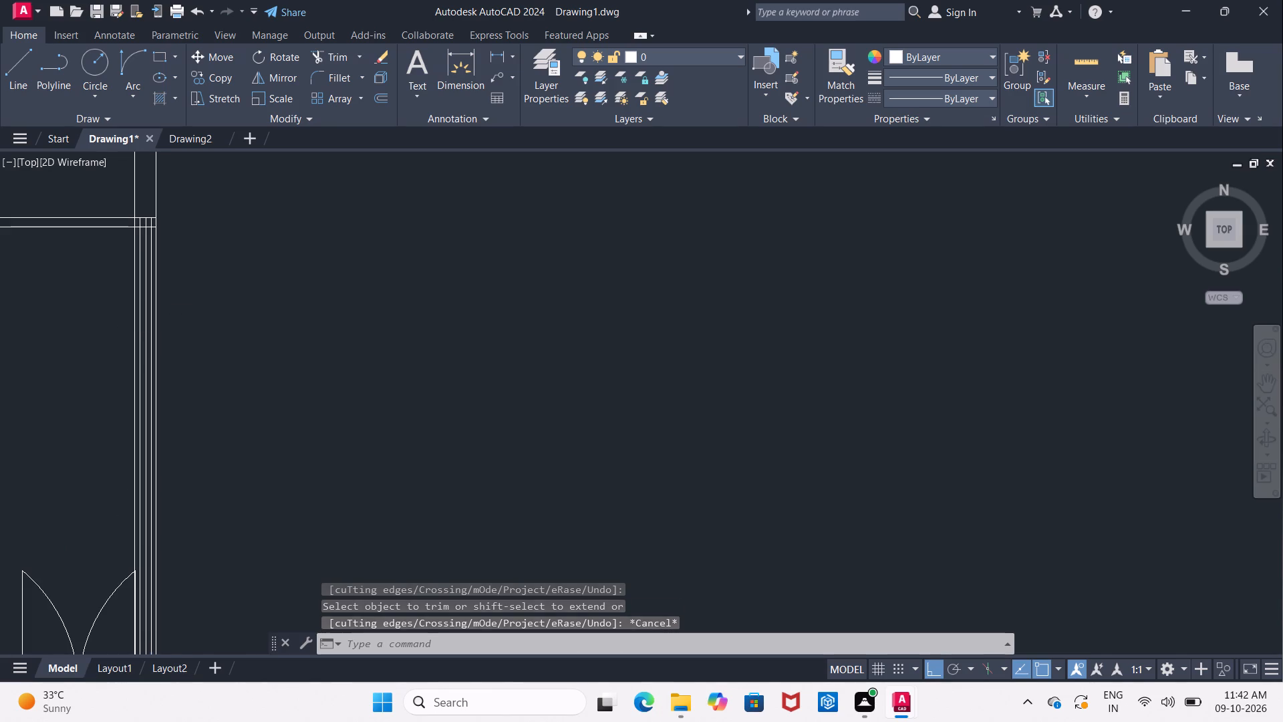
click(149, 334)
click(141, 341)
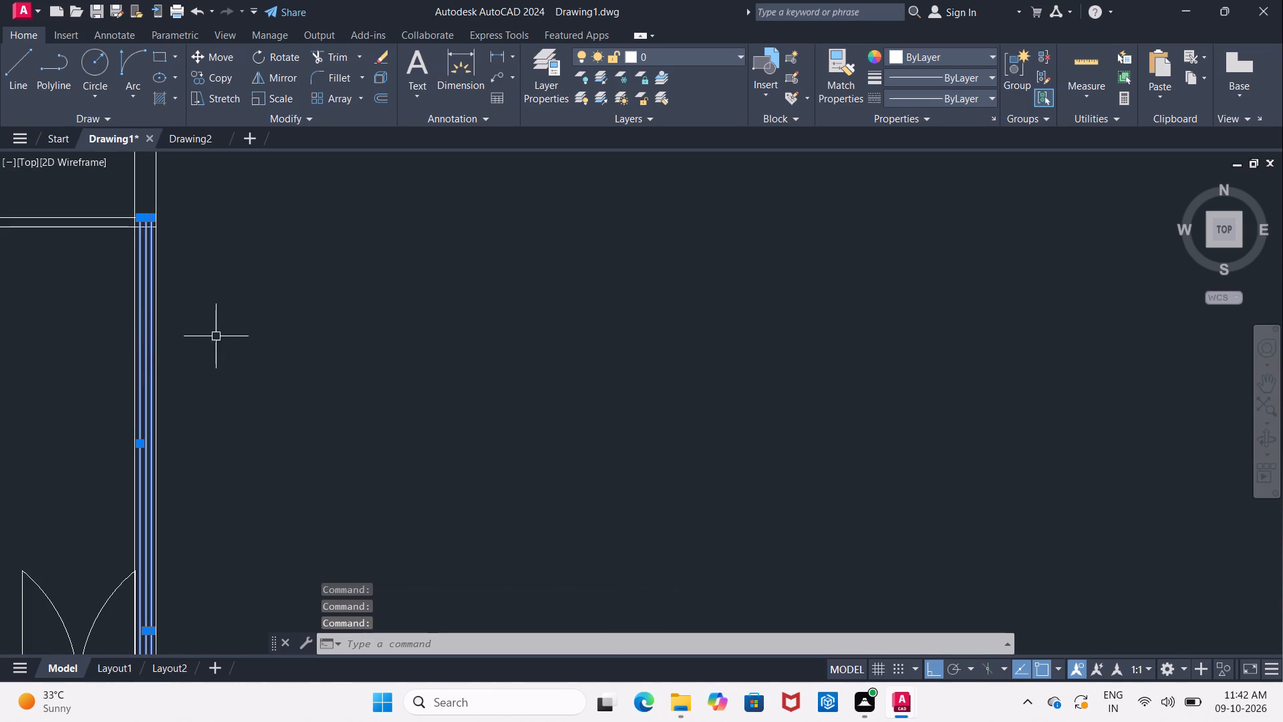
key(Delete)
scroll(236, 342, down, 2)
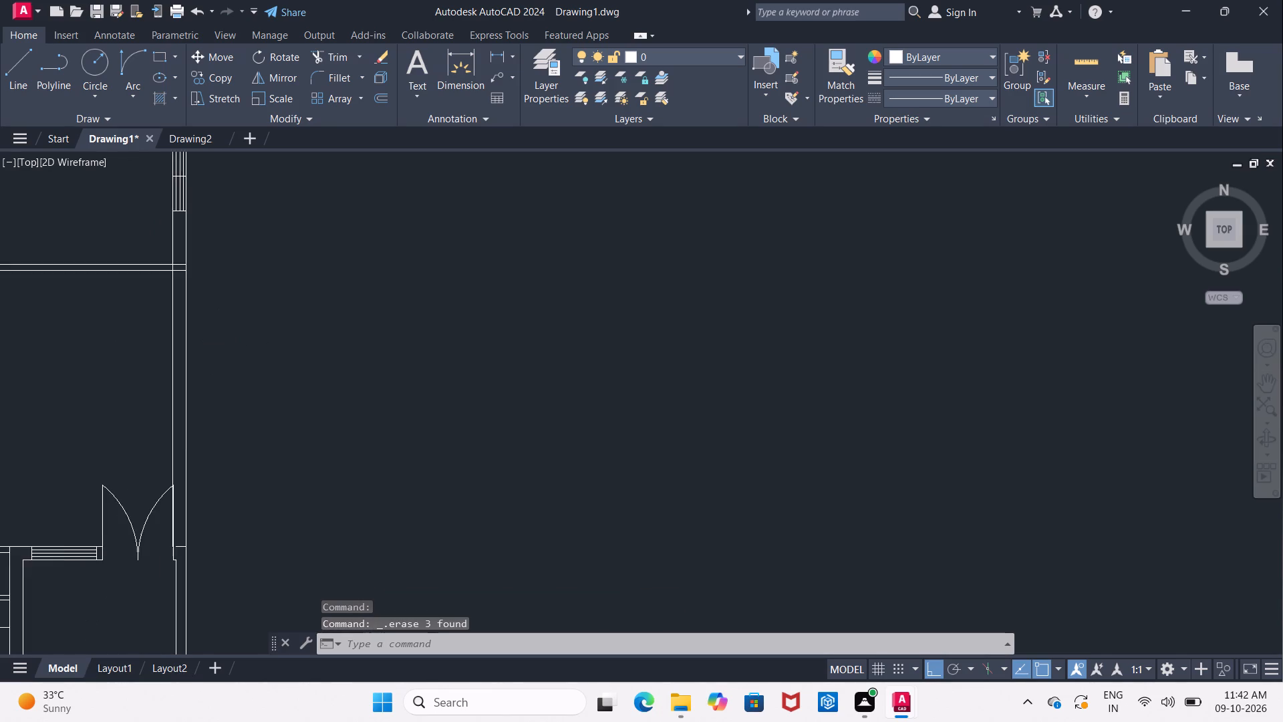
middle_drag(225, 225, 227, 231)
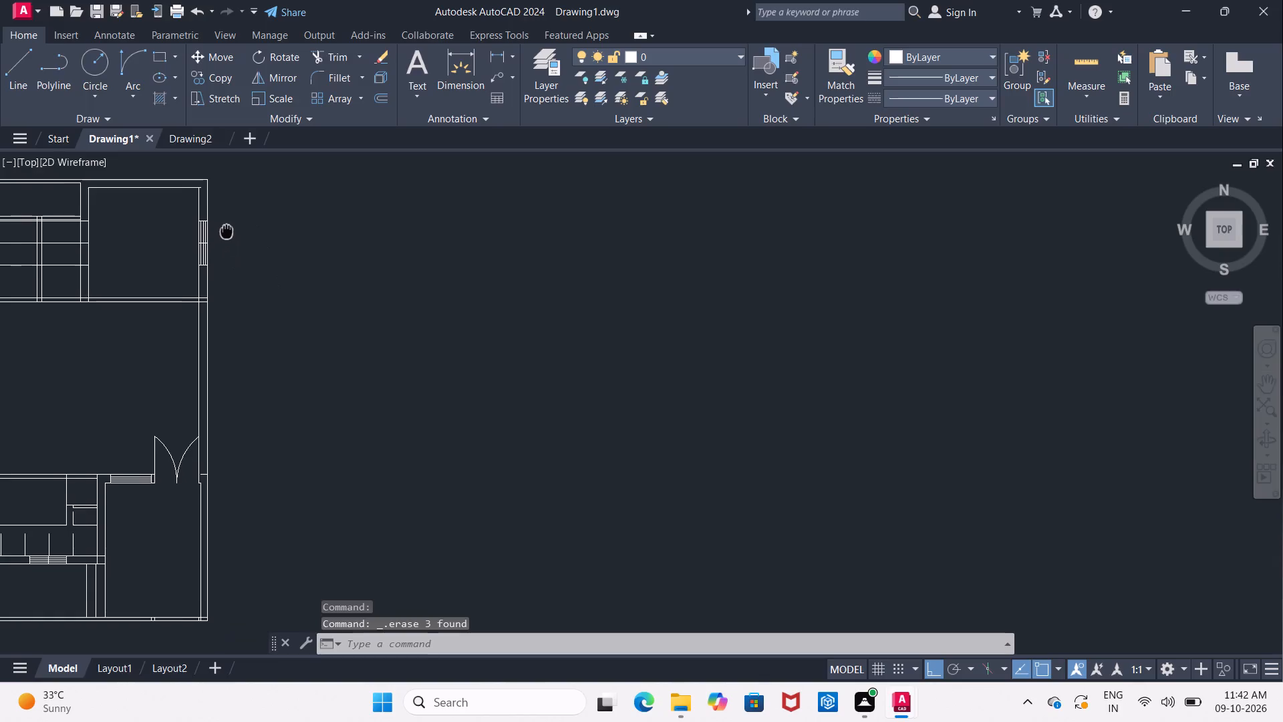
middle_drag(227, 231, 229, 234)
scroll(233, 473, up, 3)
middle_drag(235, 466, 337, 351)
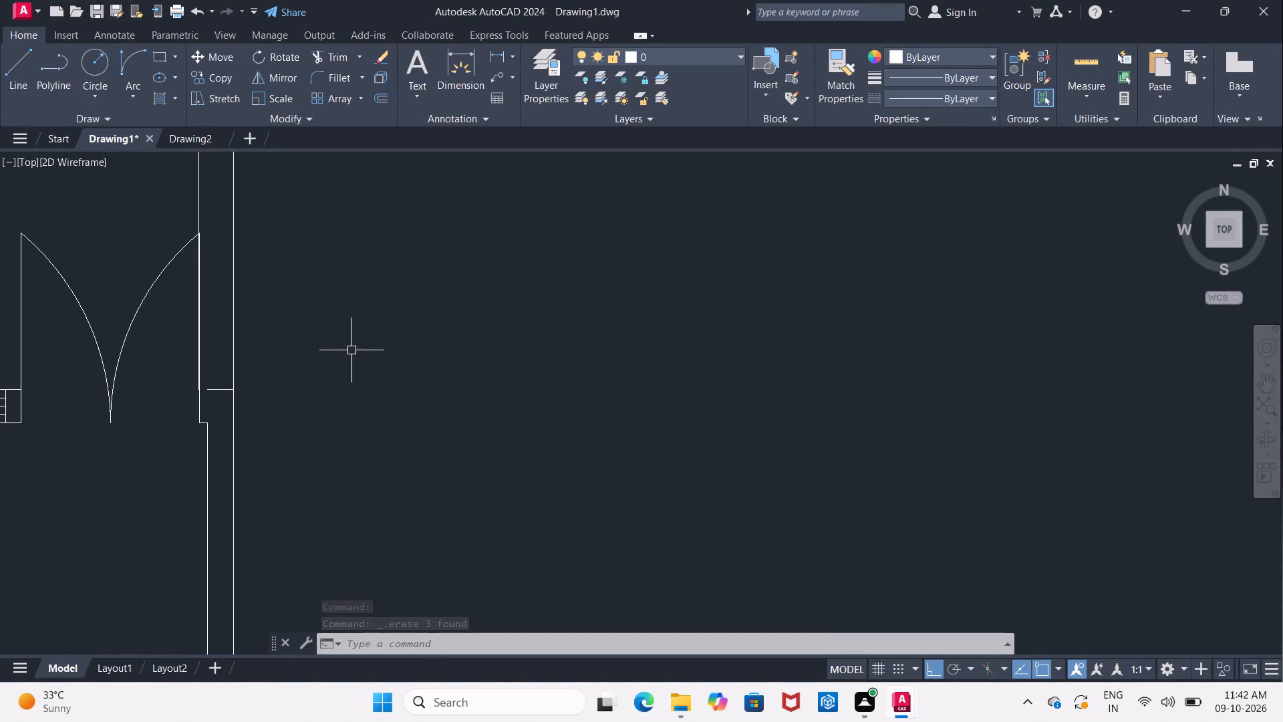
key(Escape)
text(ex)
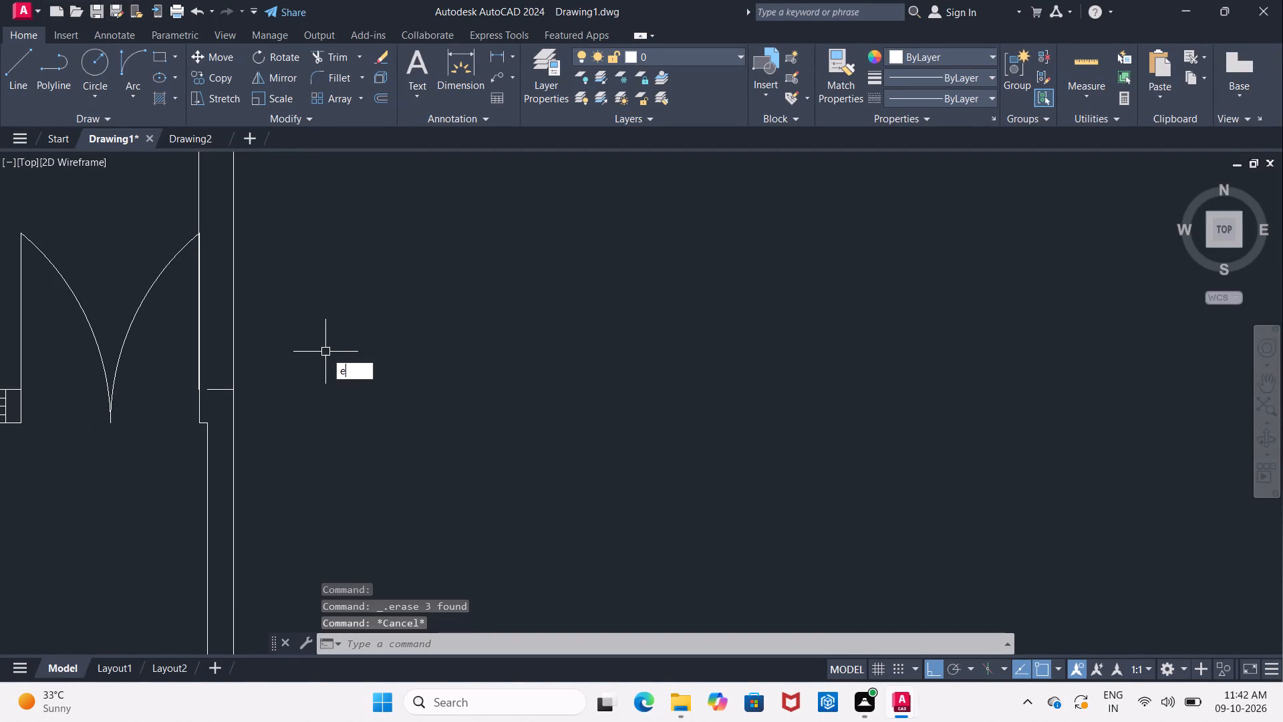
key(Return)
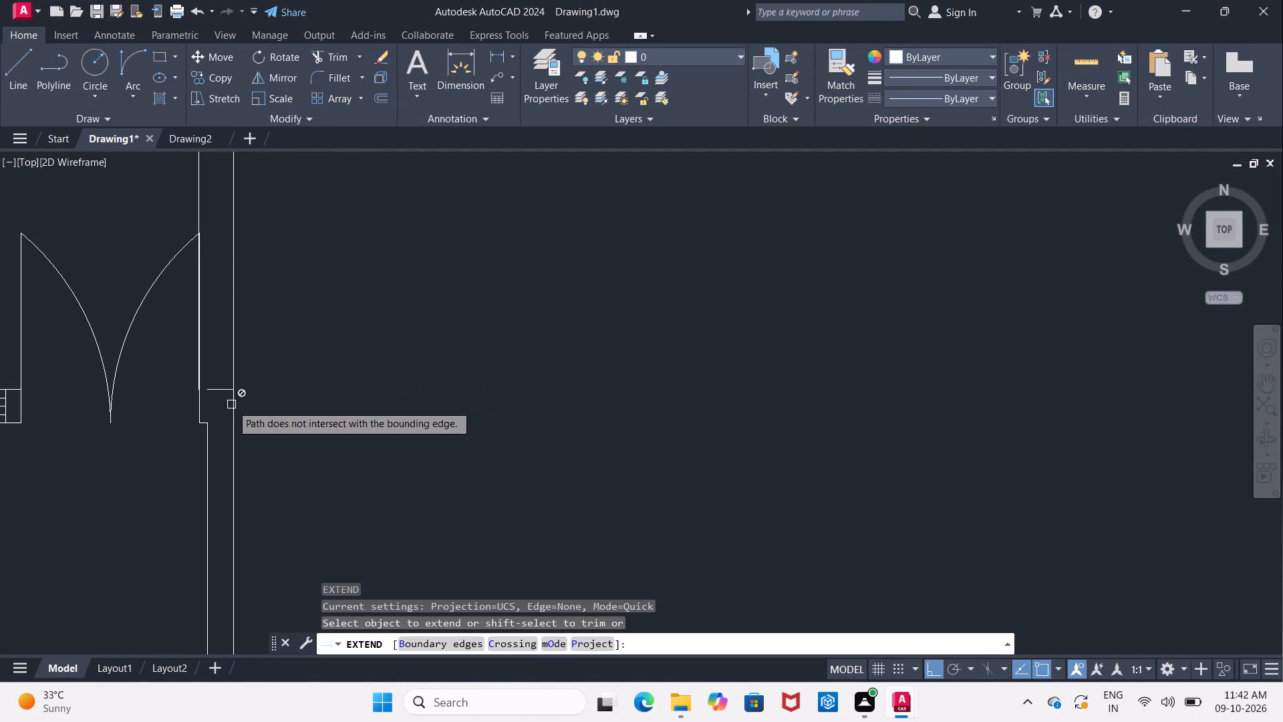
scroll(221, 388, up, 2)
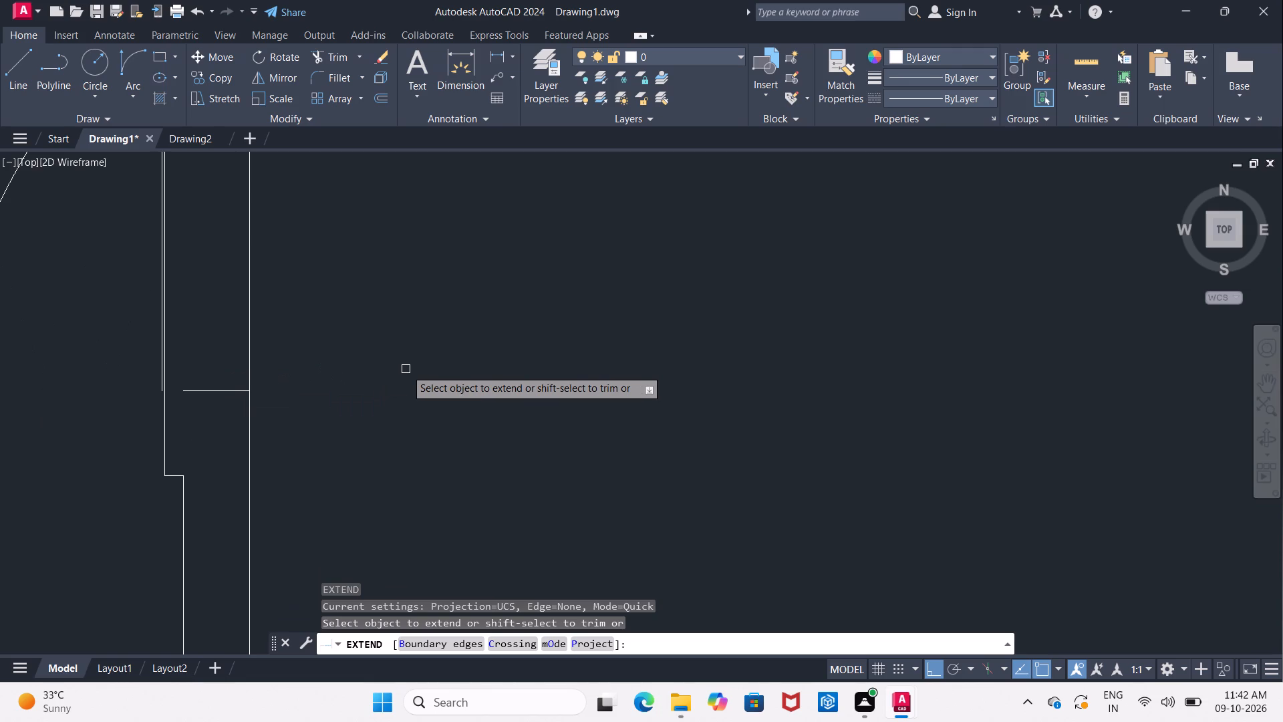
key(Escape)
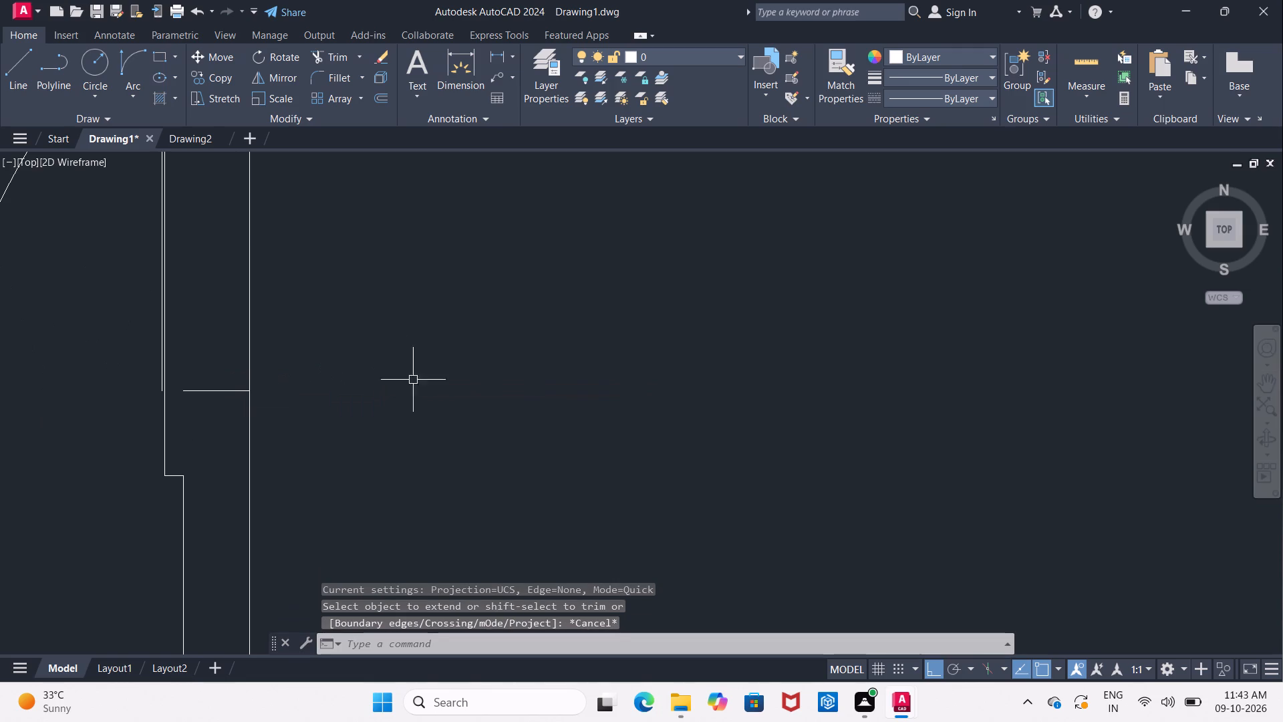
Stretch the short horizontal line in the east wall beside the double door westward to the door leaf's lower end.
scroll(330, 384, down, 1)
middle_drag(331, 384, 340, 424)
scroll(262, 378, up, 2)
middle_drag(262, 378, 241, 348)
click(241, 473)
click(200, 477)
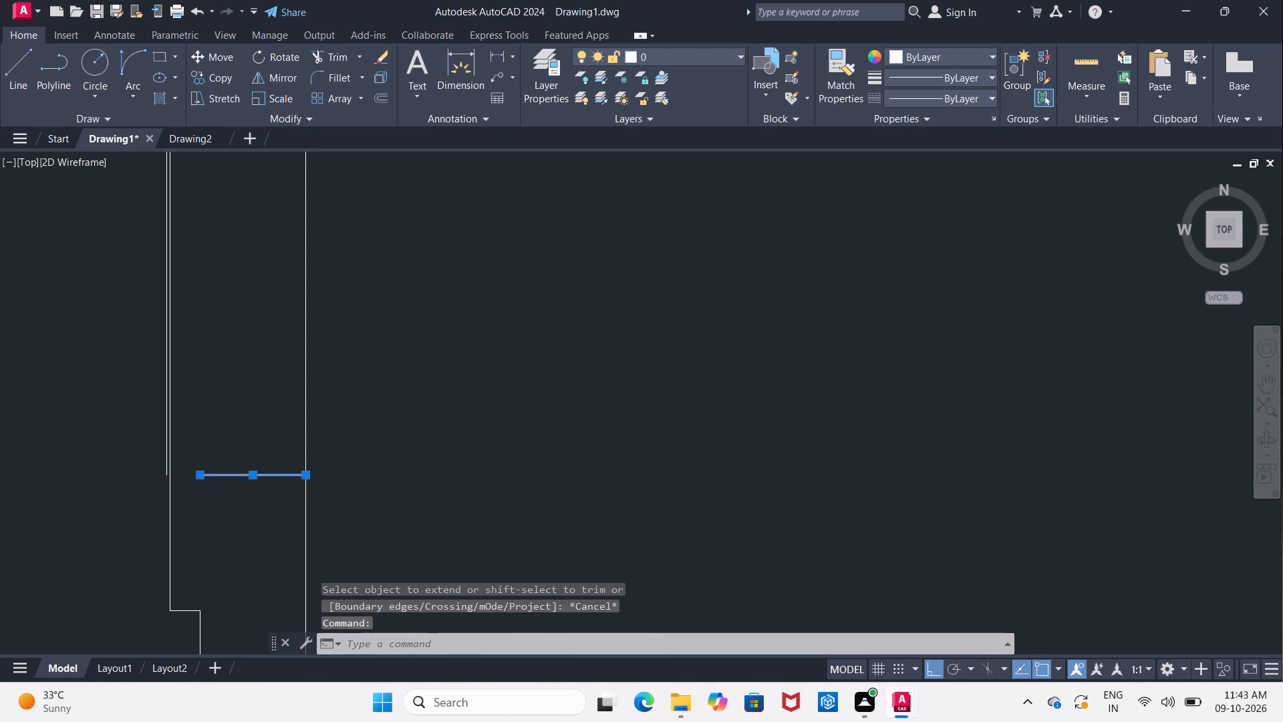
click(165, 479)
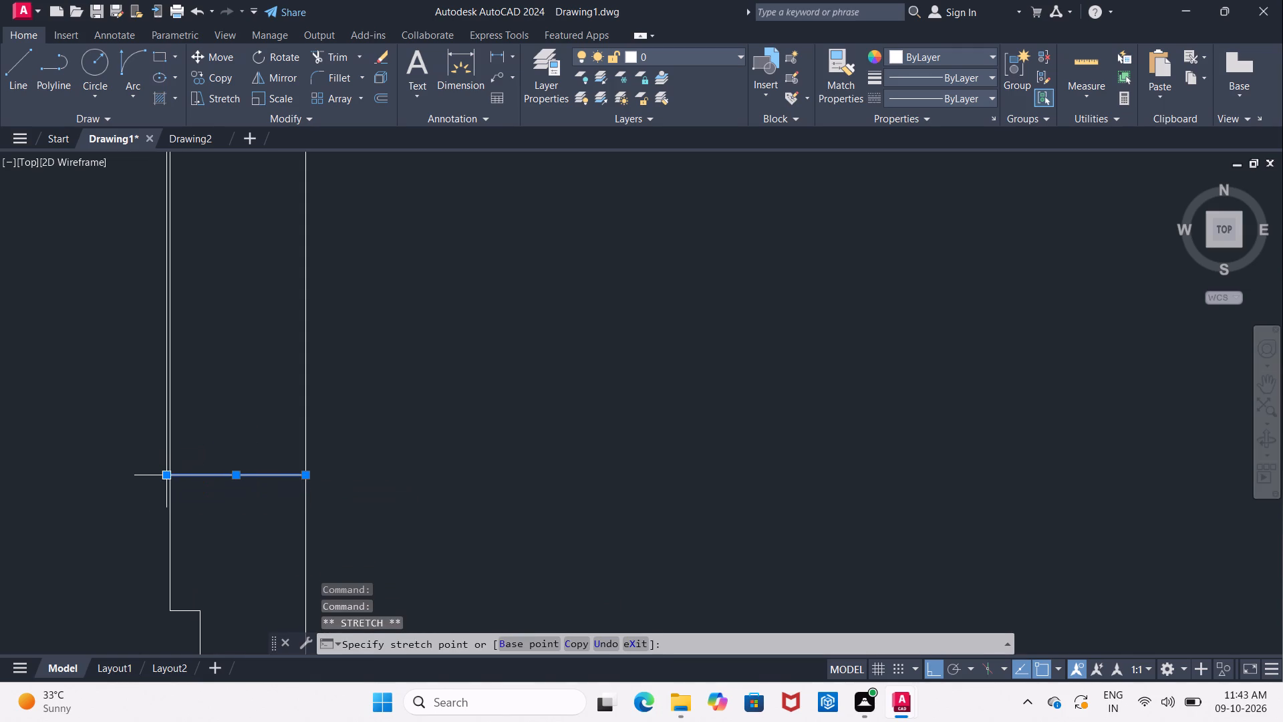
key(Escape)
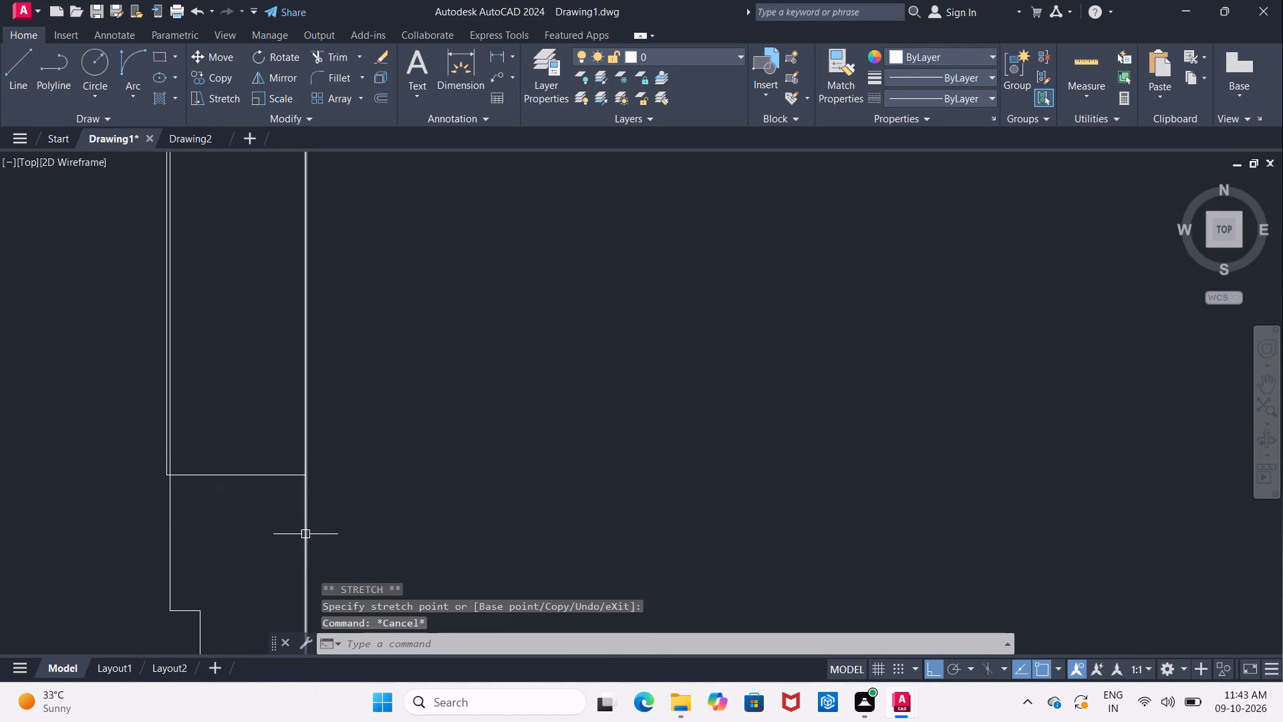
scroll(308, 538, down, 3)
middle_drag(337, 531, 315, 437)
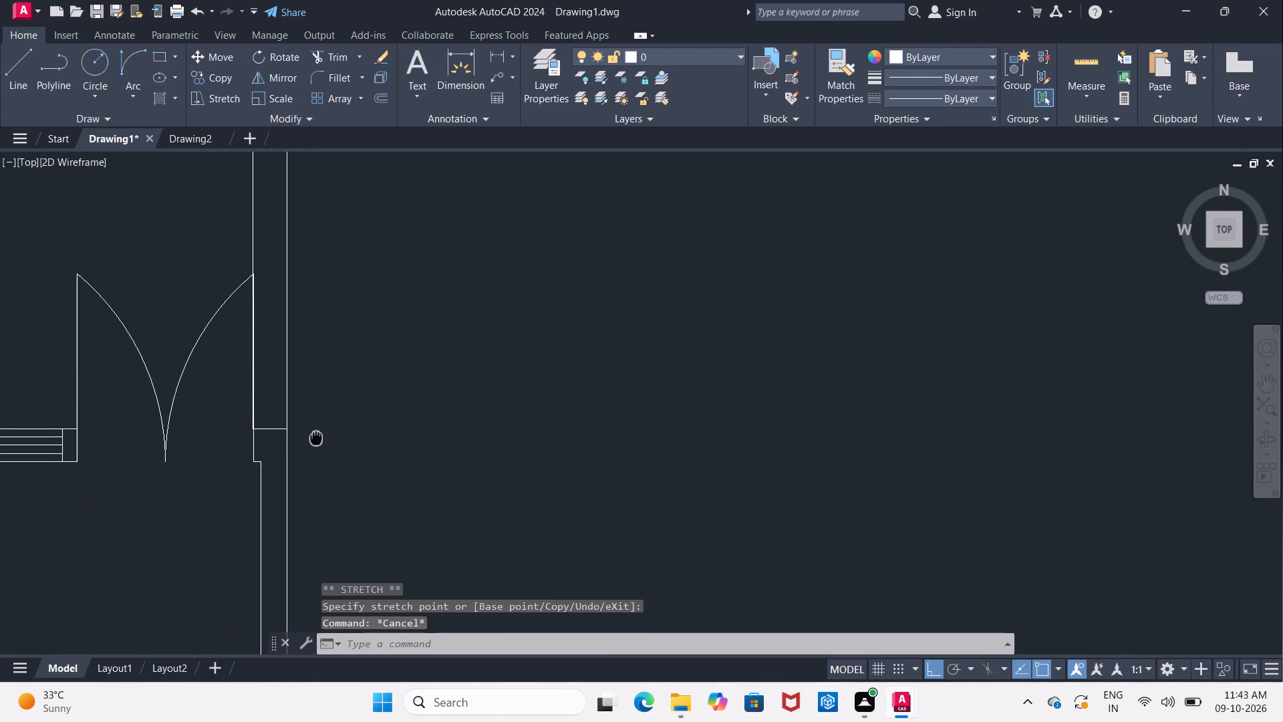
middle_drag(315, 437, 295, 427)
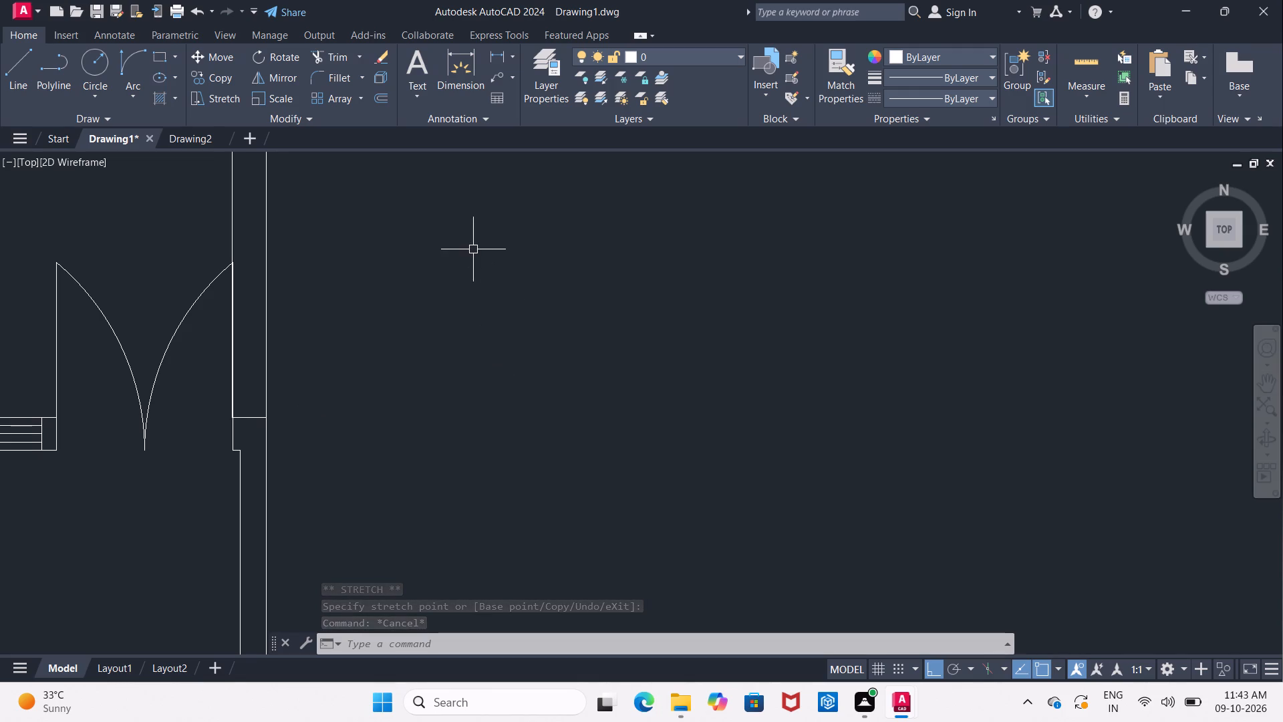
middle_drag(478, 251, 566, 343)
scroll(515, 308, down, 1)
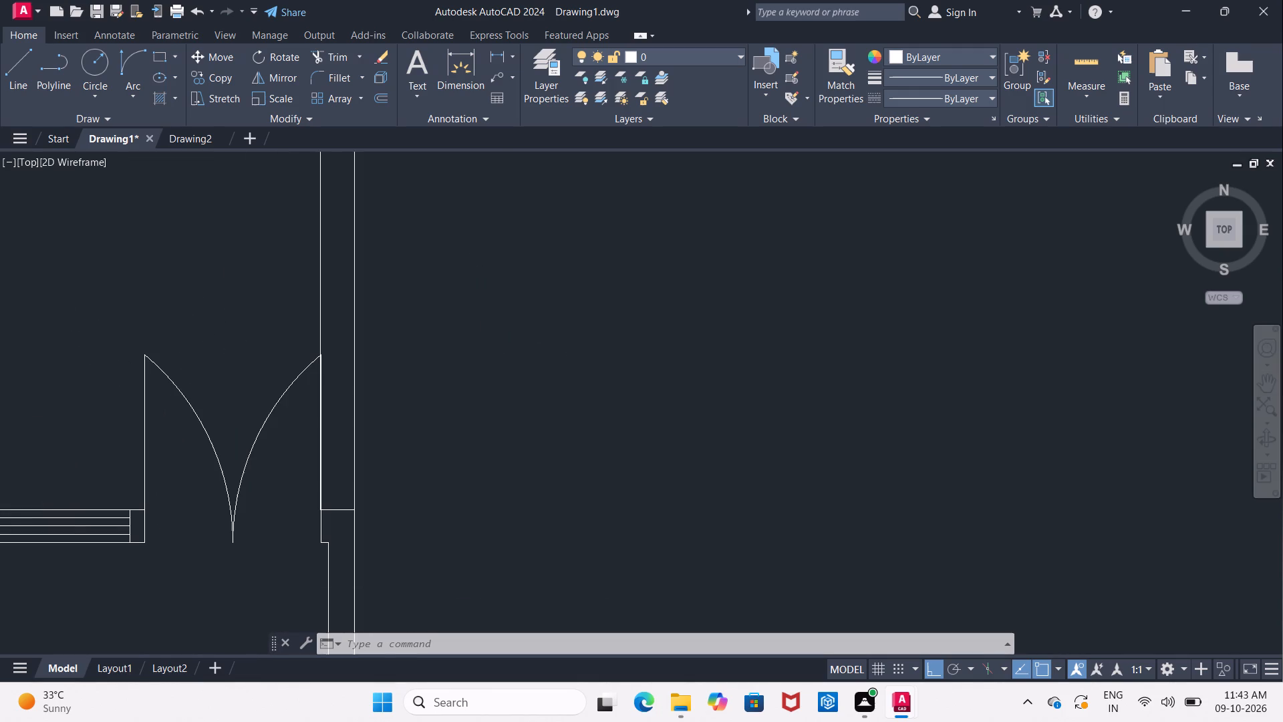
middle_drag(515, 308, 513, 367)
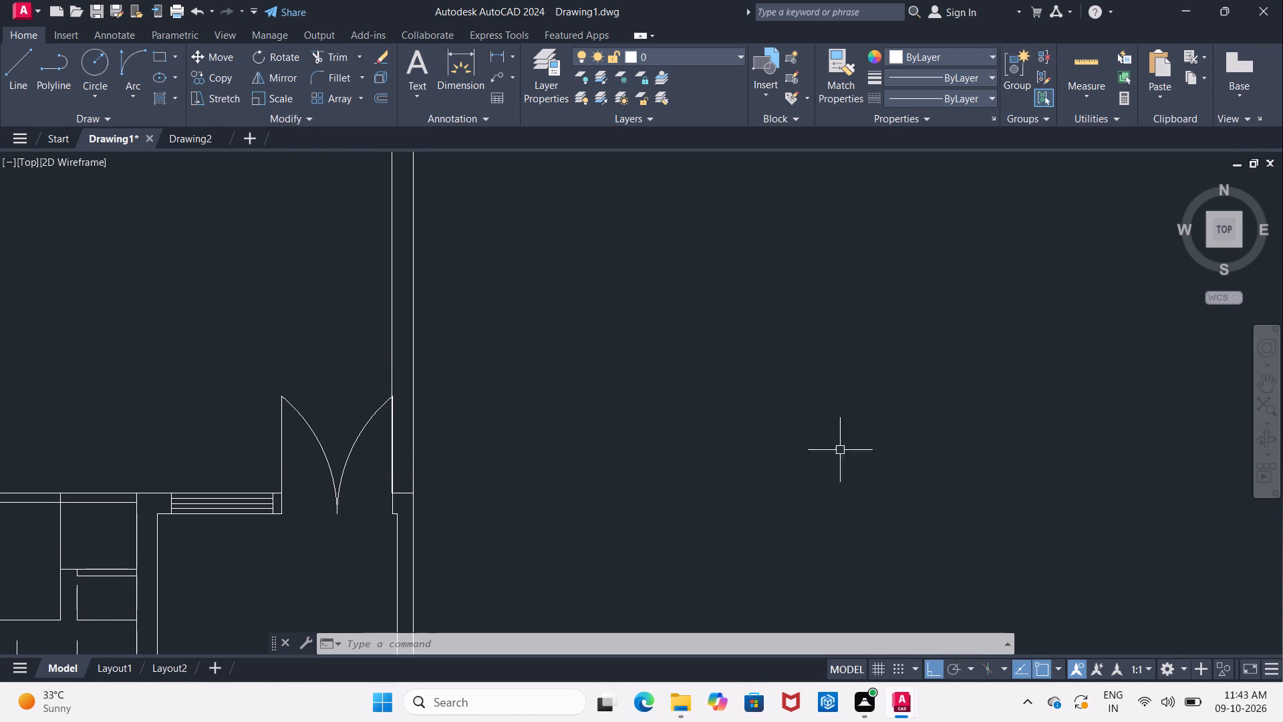
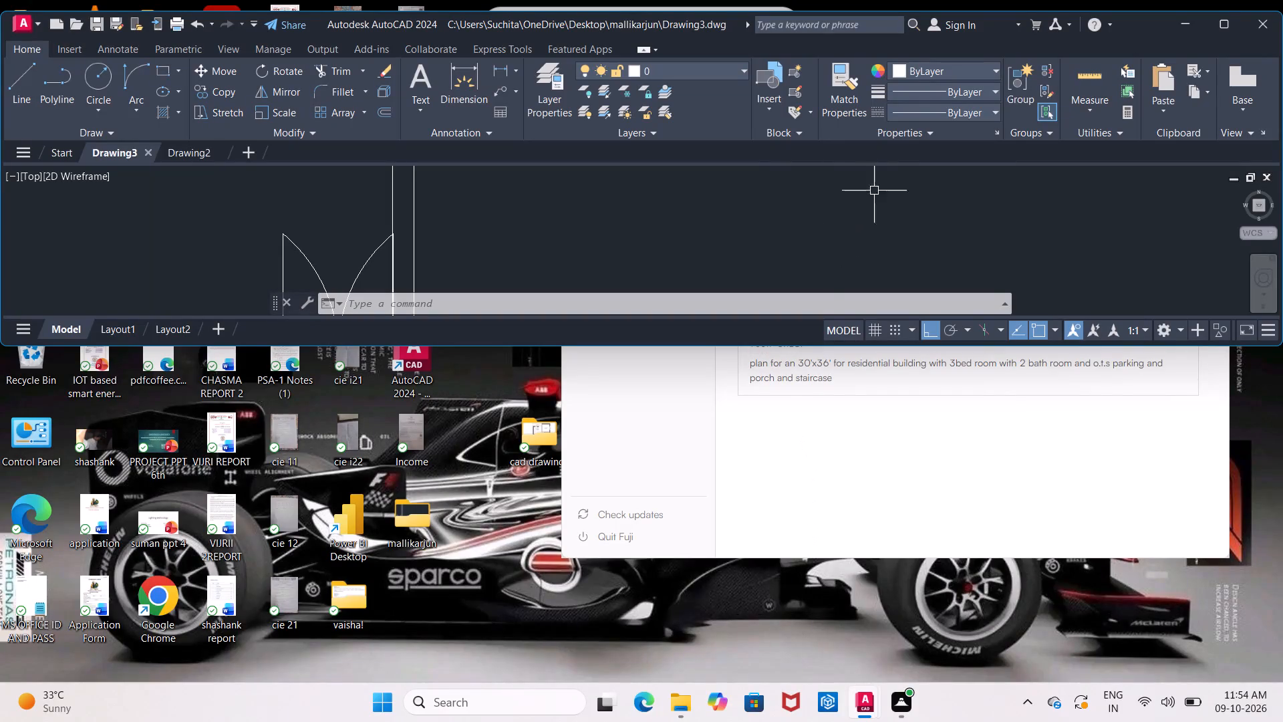
Erase the three horizontal lines crossing the small rooms and wall just west of the northeast room.
click(1210, 23)
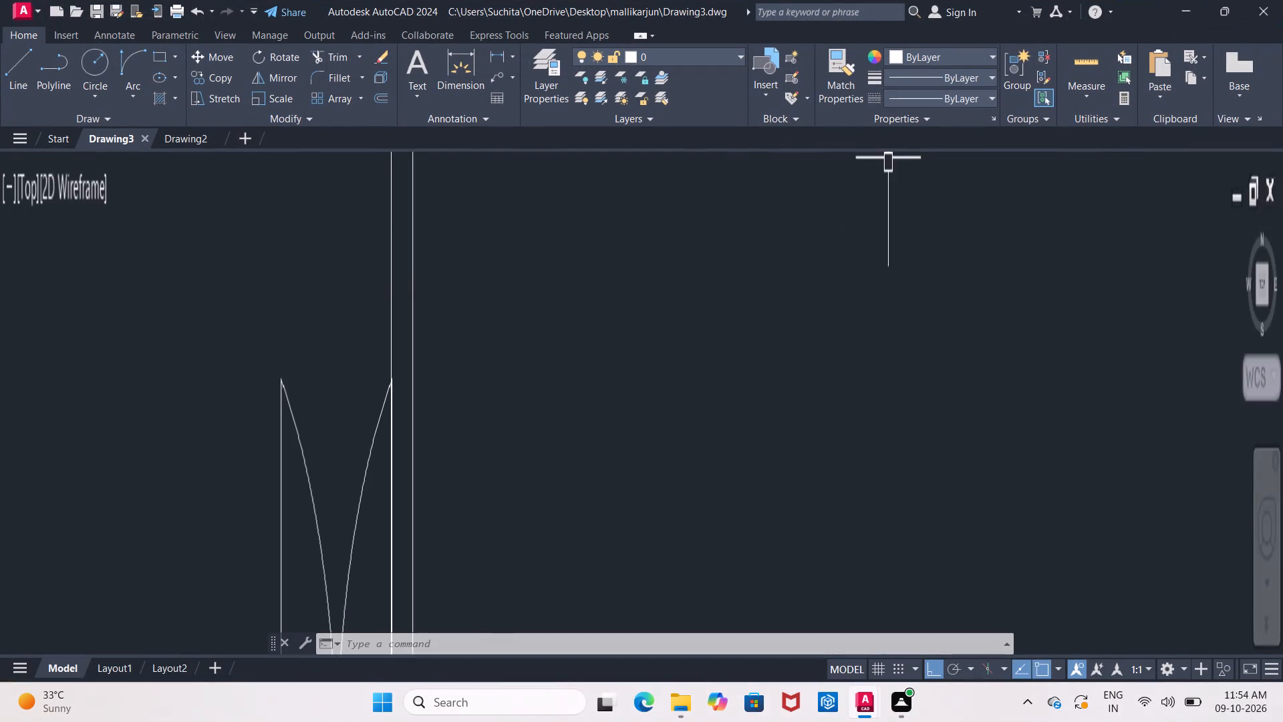
scroll(593, 285, down, 3)
middle_drag(522, 322, 503, 344)
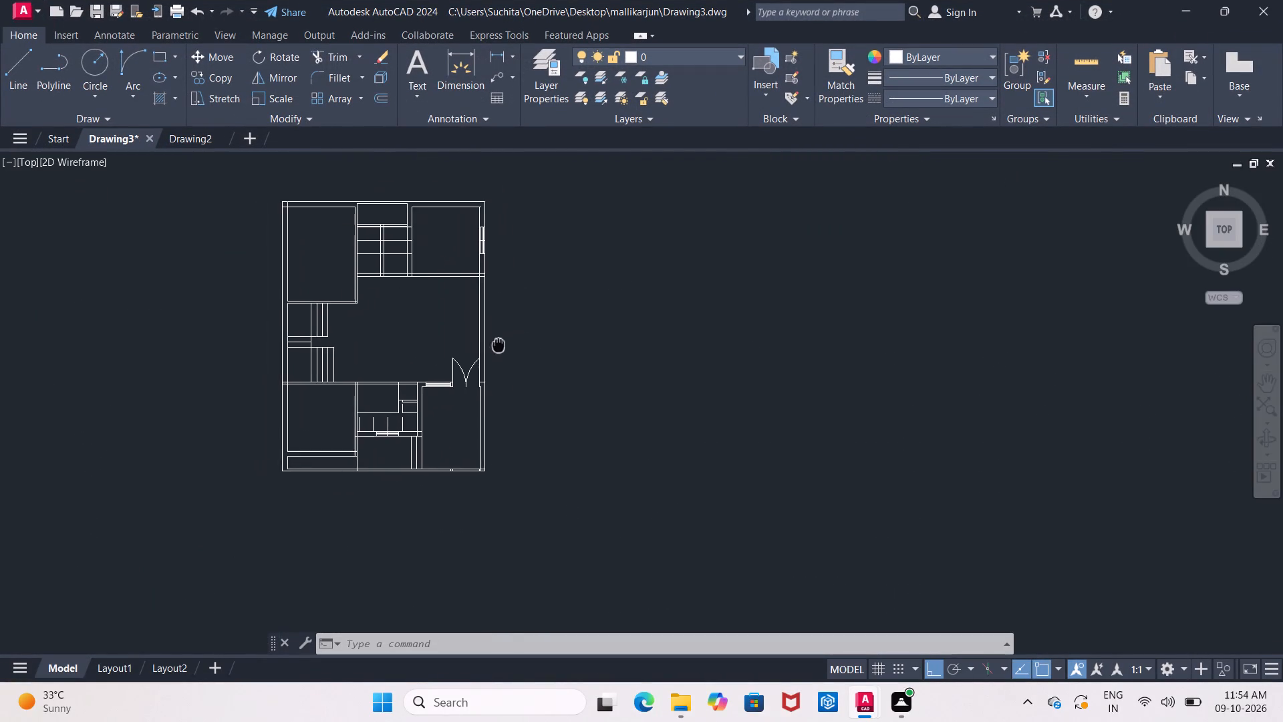
middle_drag(503, 344, 518, 334)
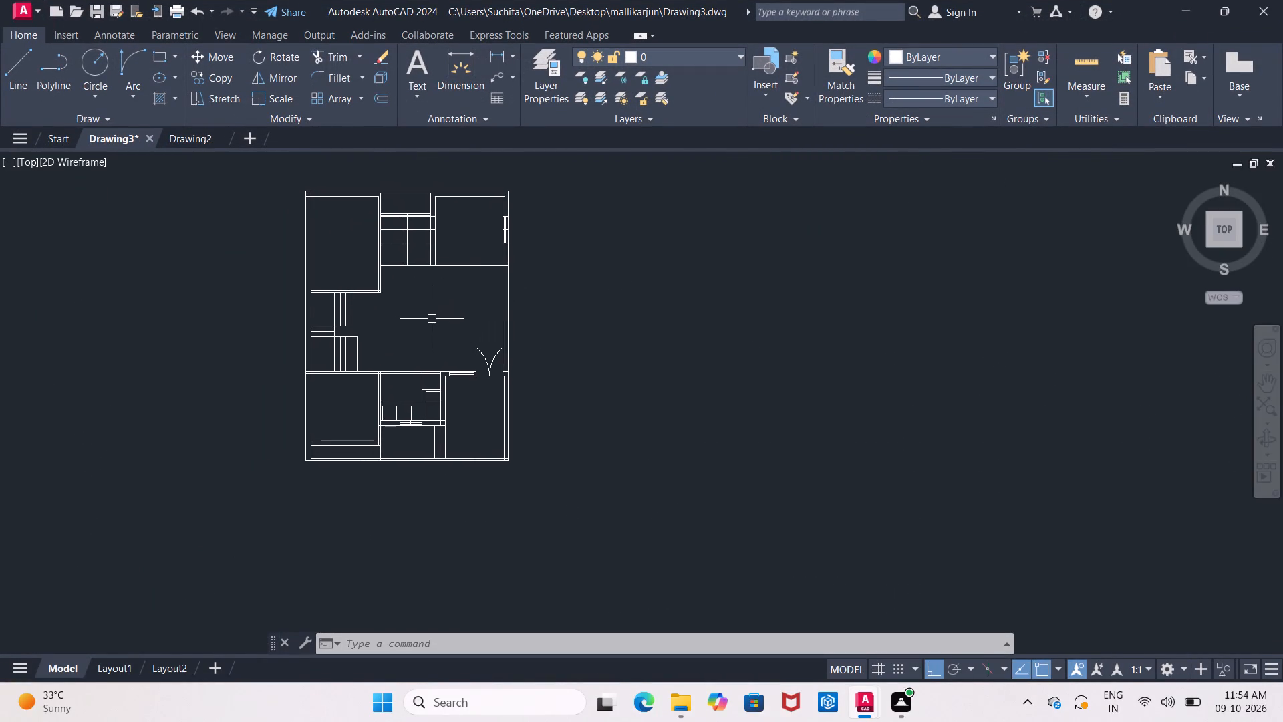
scroll(432, 319, up, 1)
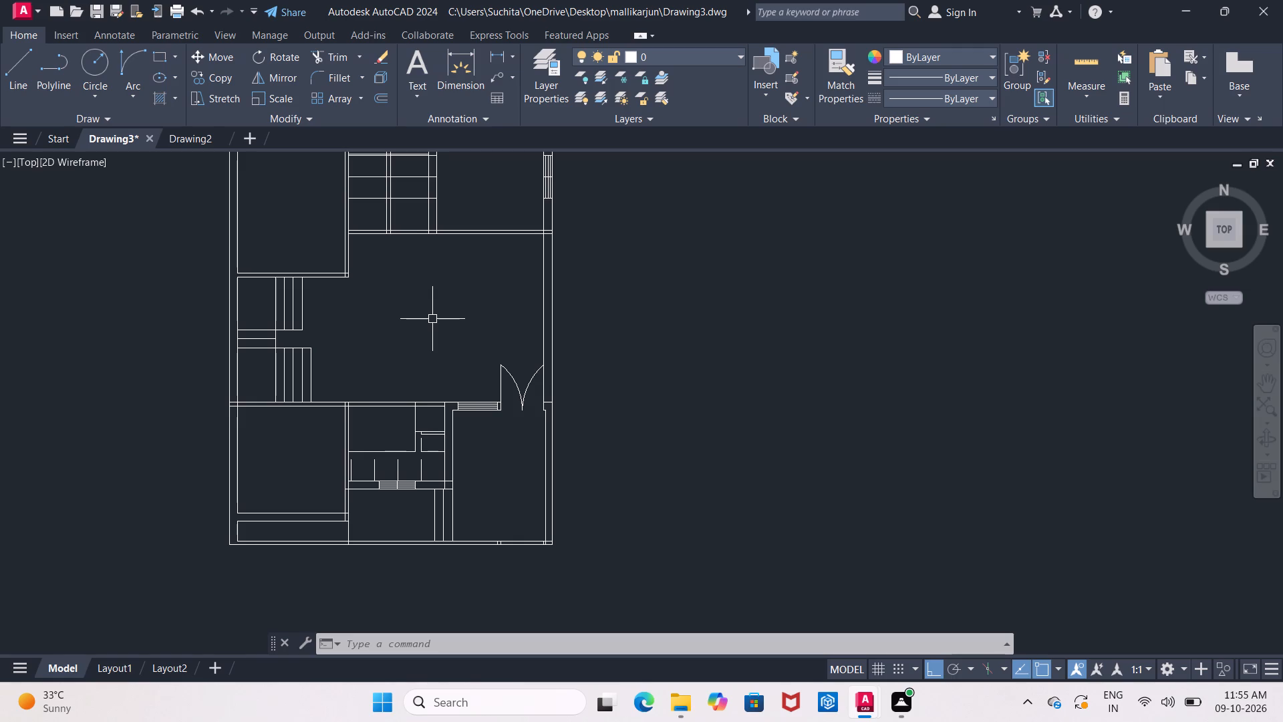
middle_drag(410, 326, 367, 438)
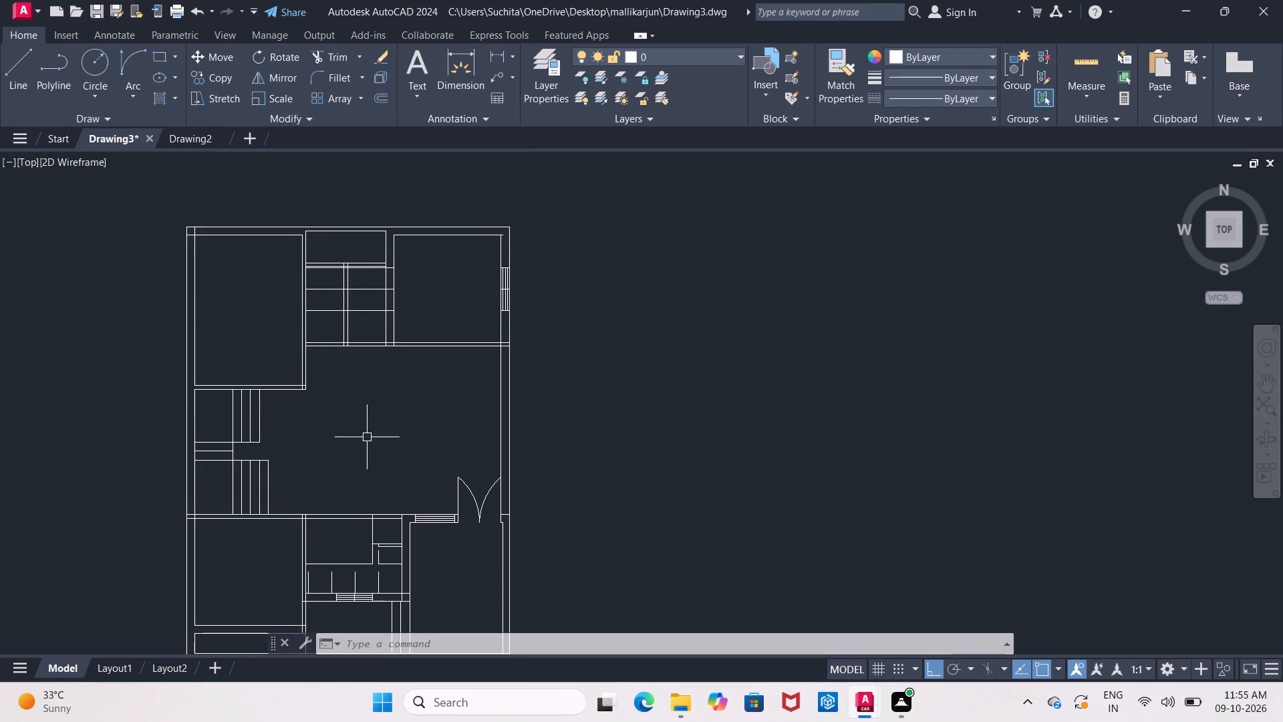
scroll(415, 280, up, 1)
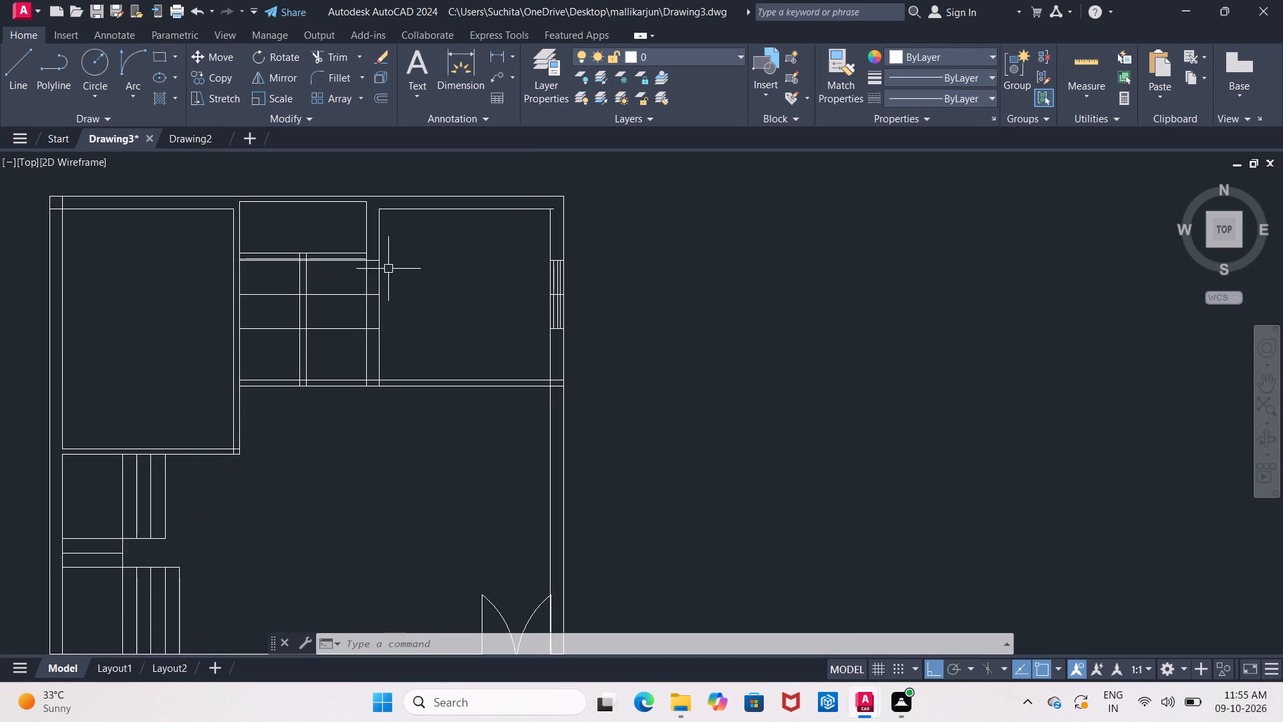
scroll(382, 262, up, 2)
click(357, 260)
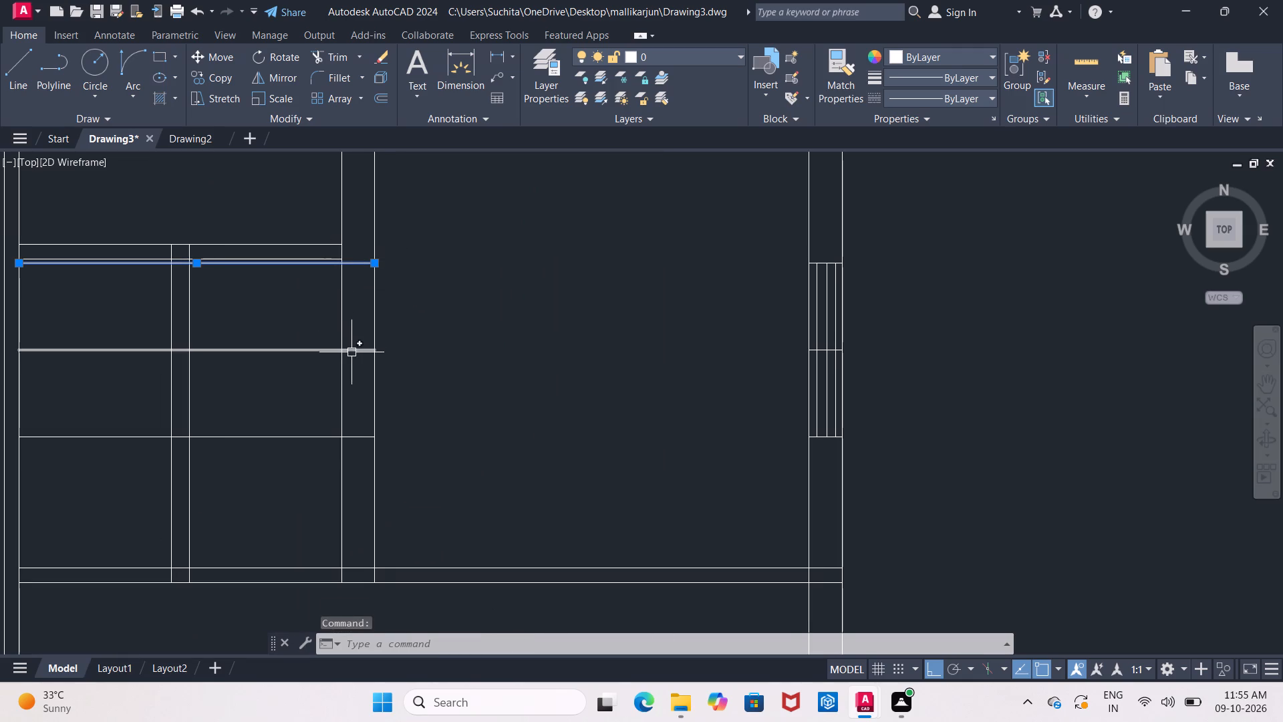
click(351, 352)
click(354, 437)
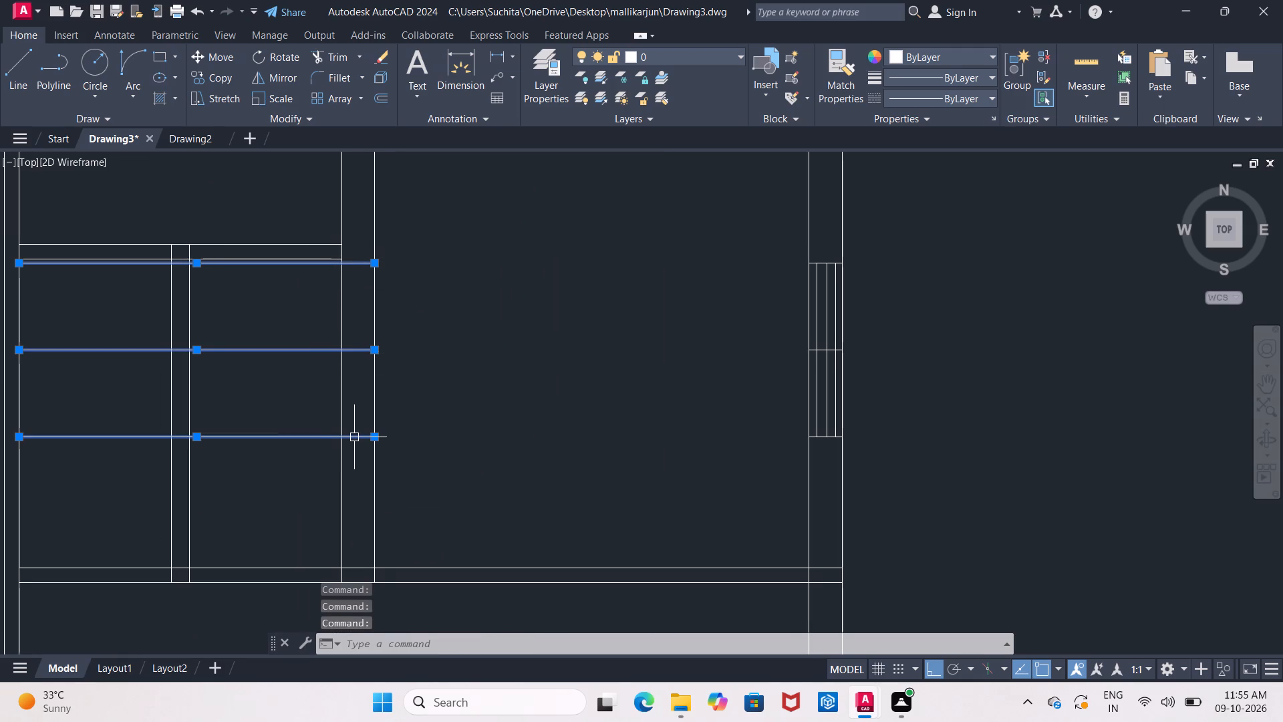
key(Delete)
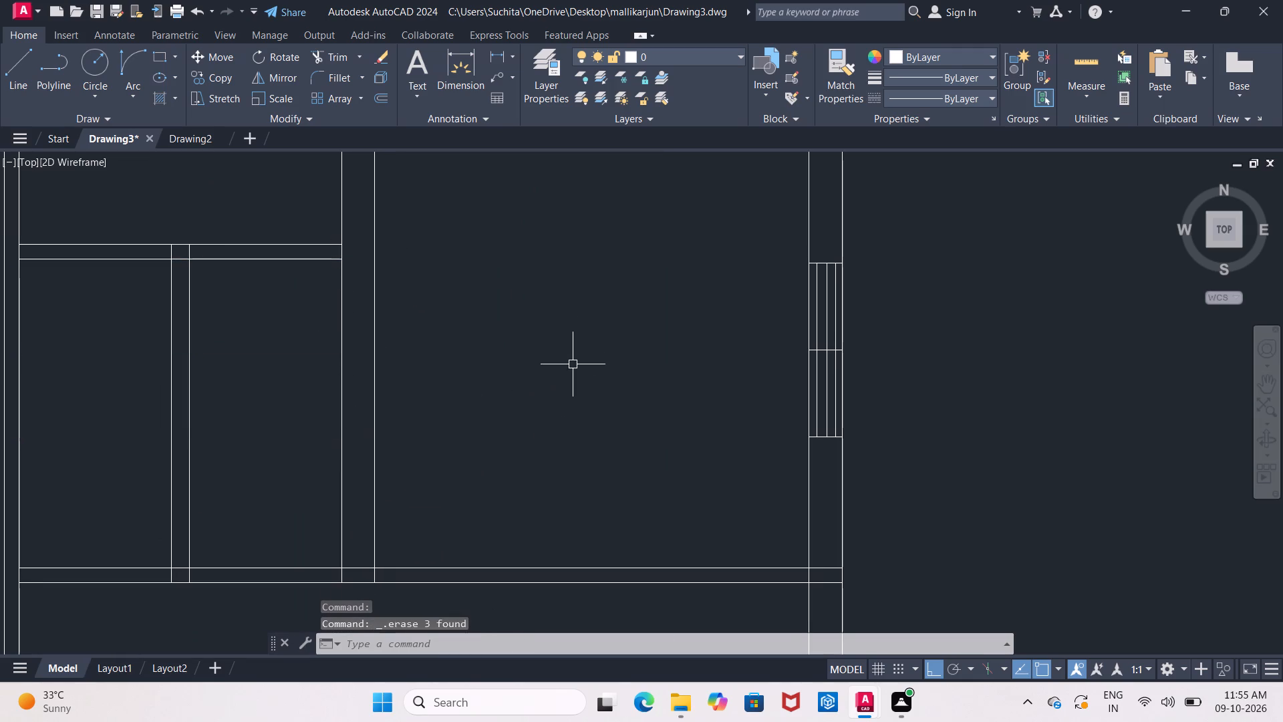
Trim the stub of the northeast room's north inner wall line projecting into the east wall.
middle_drag(577, 349, 522, 583)
middle_drag(575, 486, 423, 437)
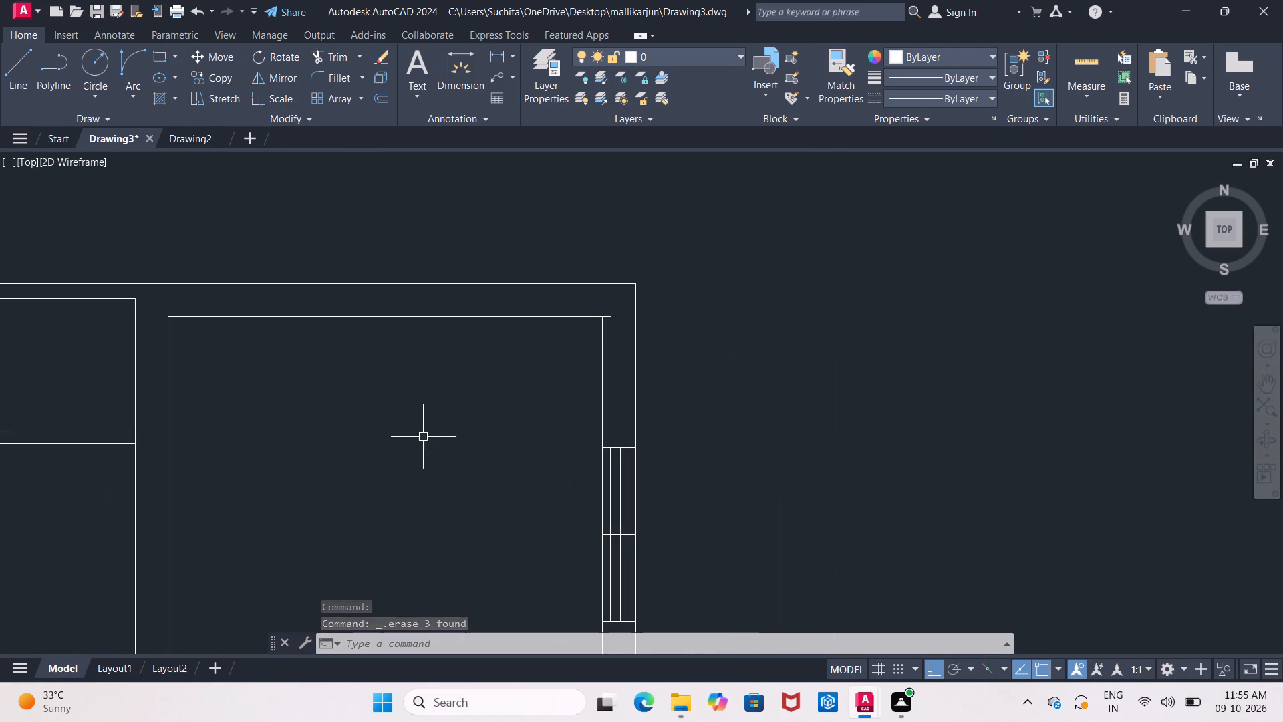
scroll(534, 370, up, 1)
middle_drag(513, 367, 396, 344)
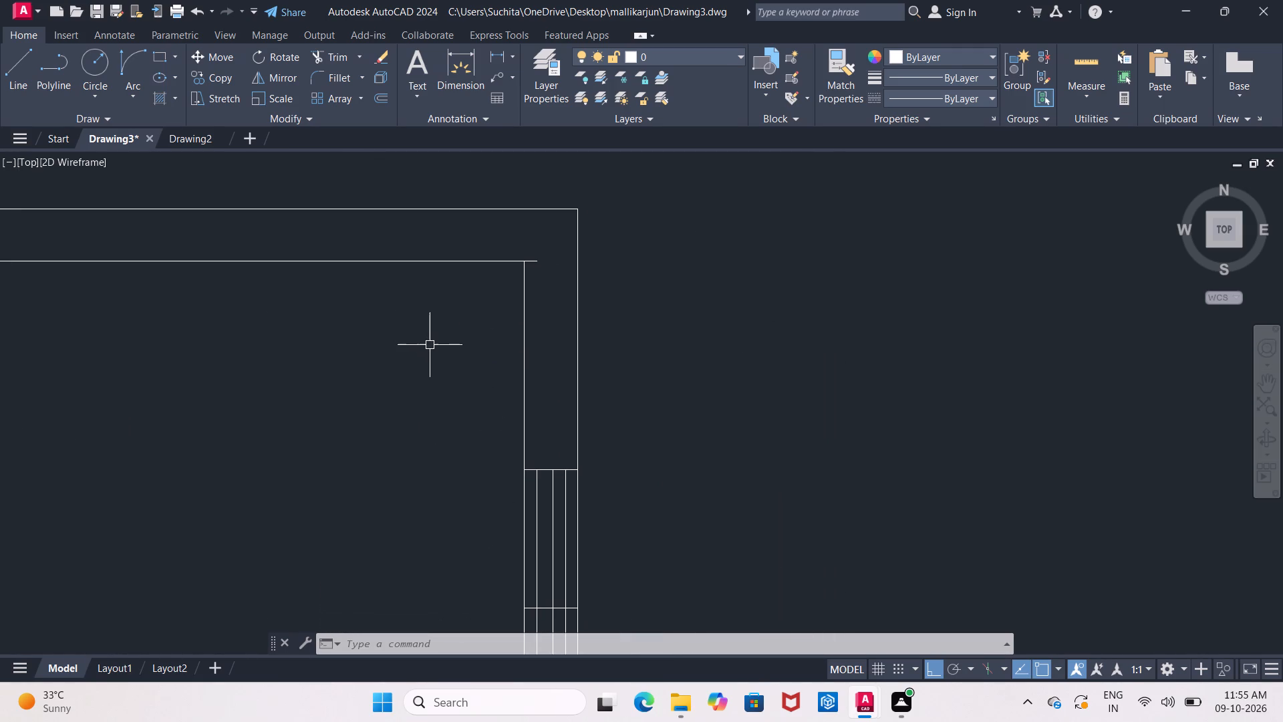
text(tr)
key(Return)
key(Return)
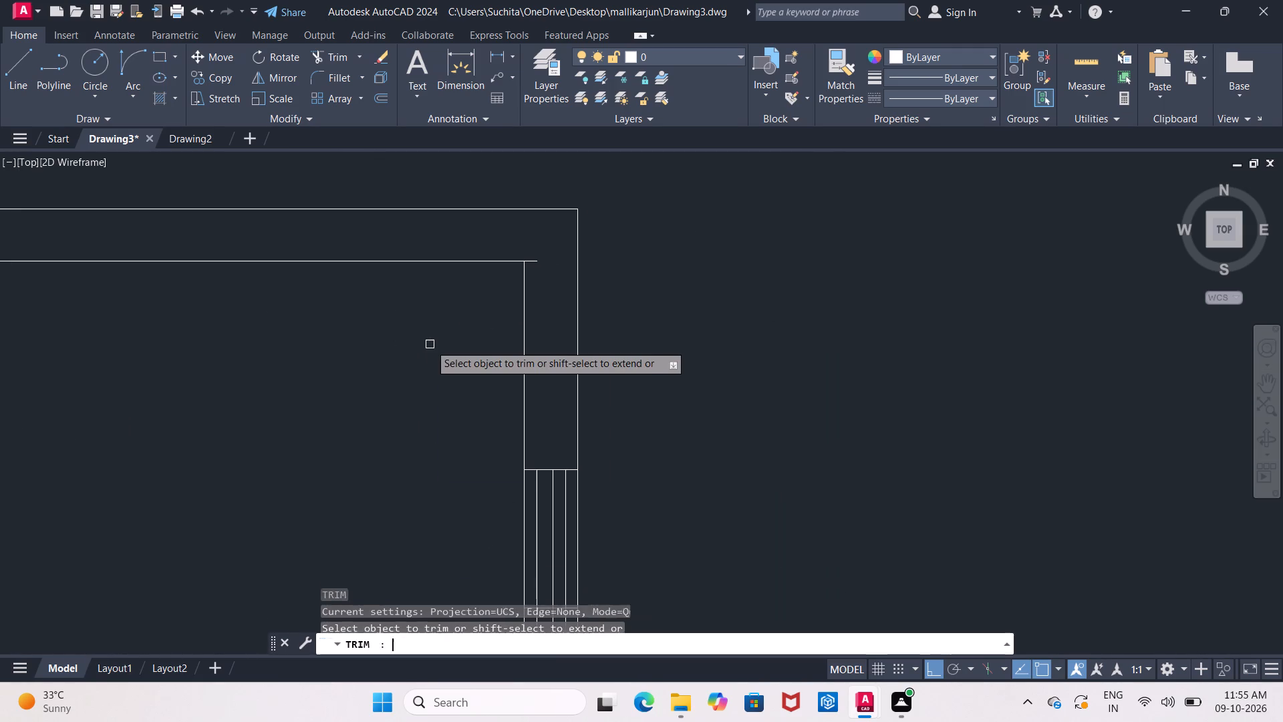
click(534, 261)
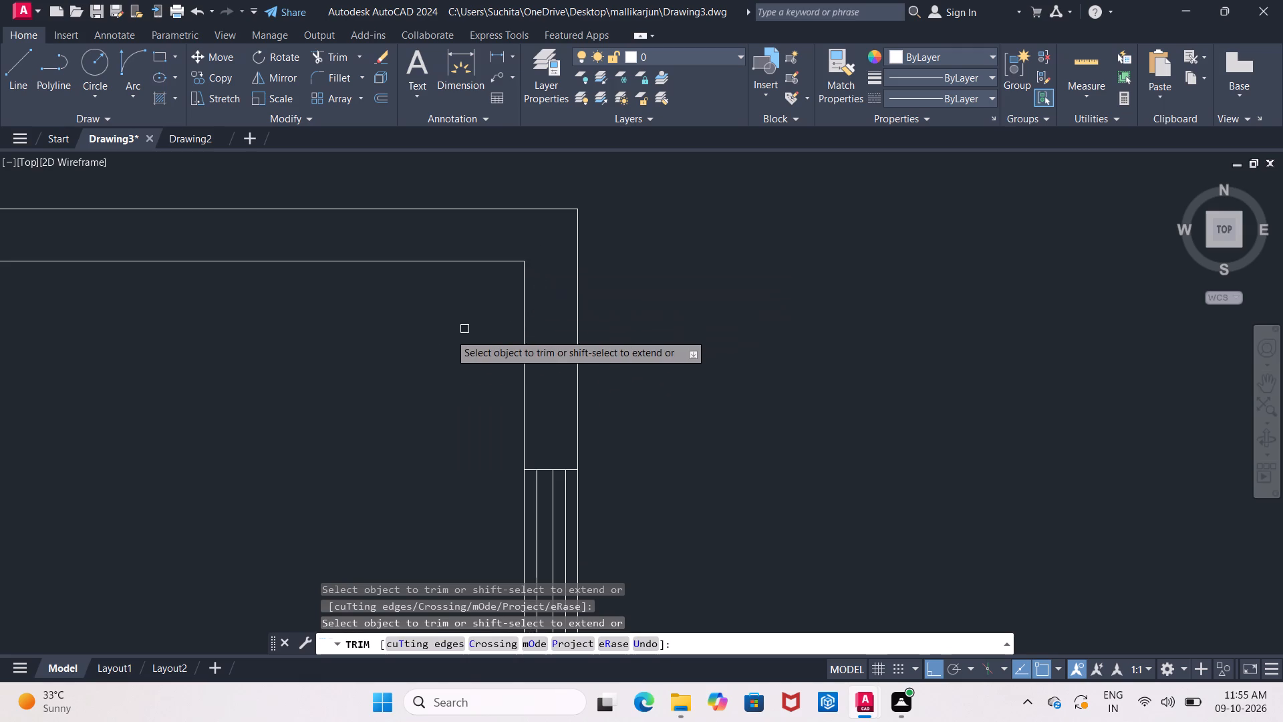
key(Escape)
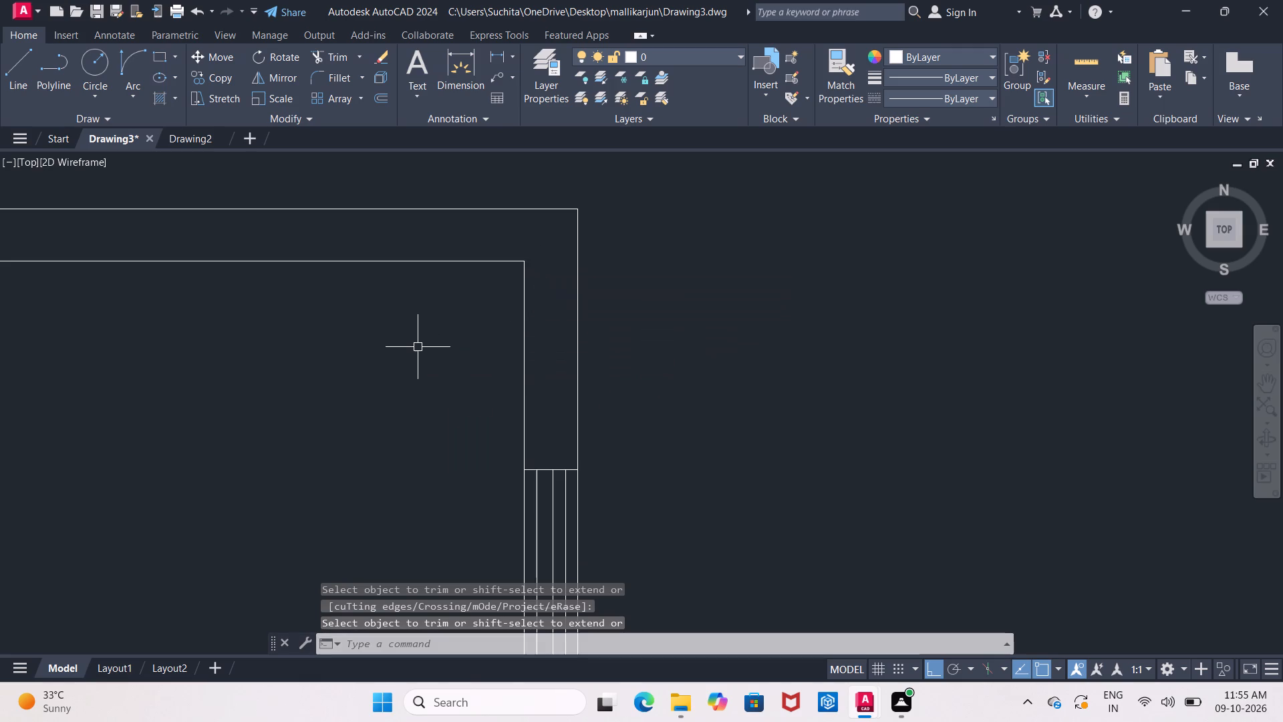
Extend the east wall's inner line north to the building's outer north wall line.
text(ex)
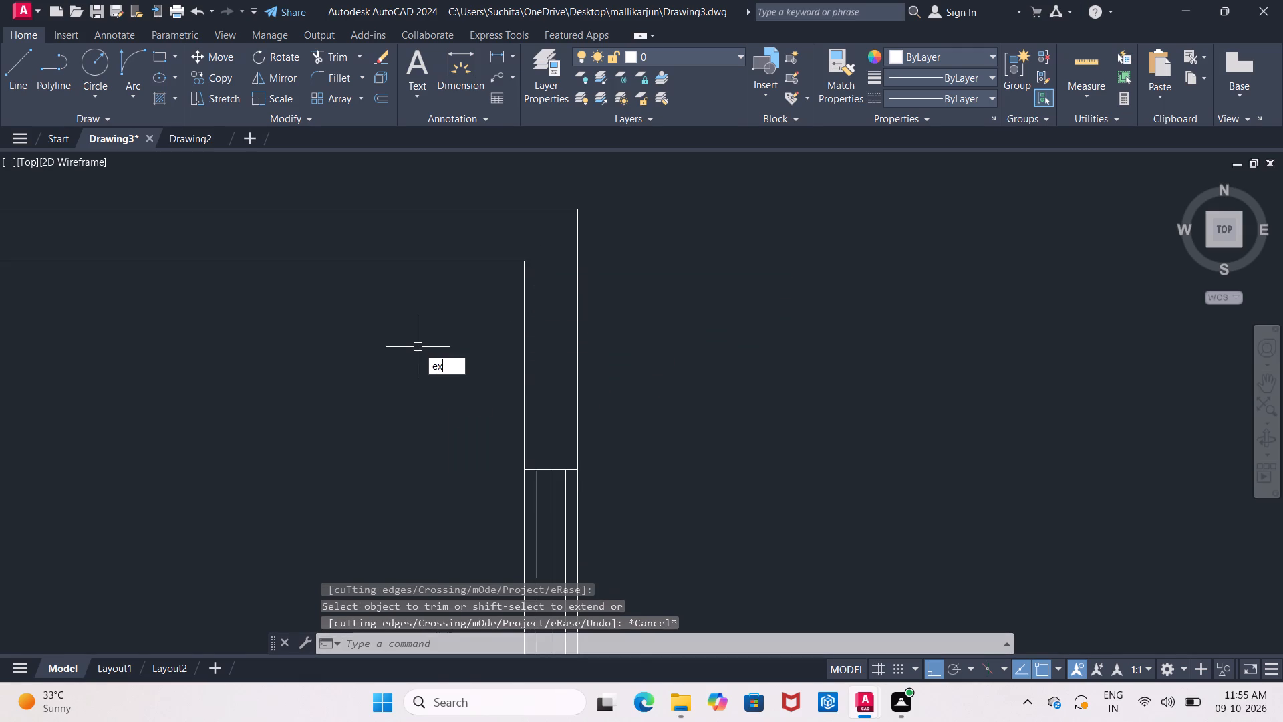
key(Return)
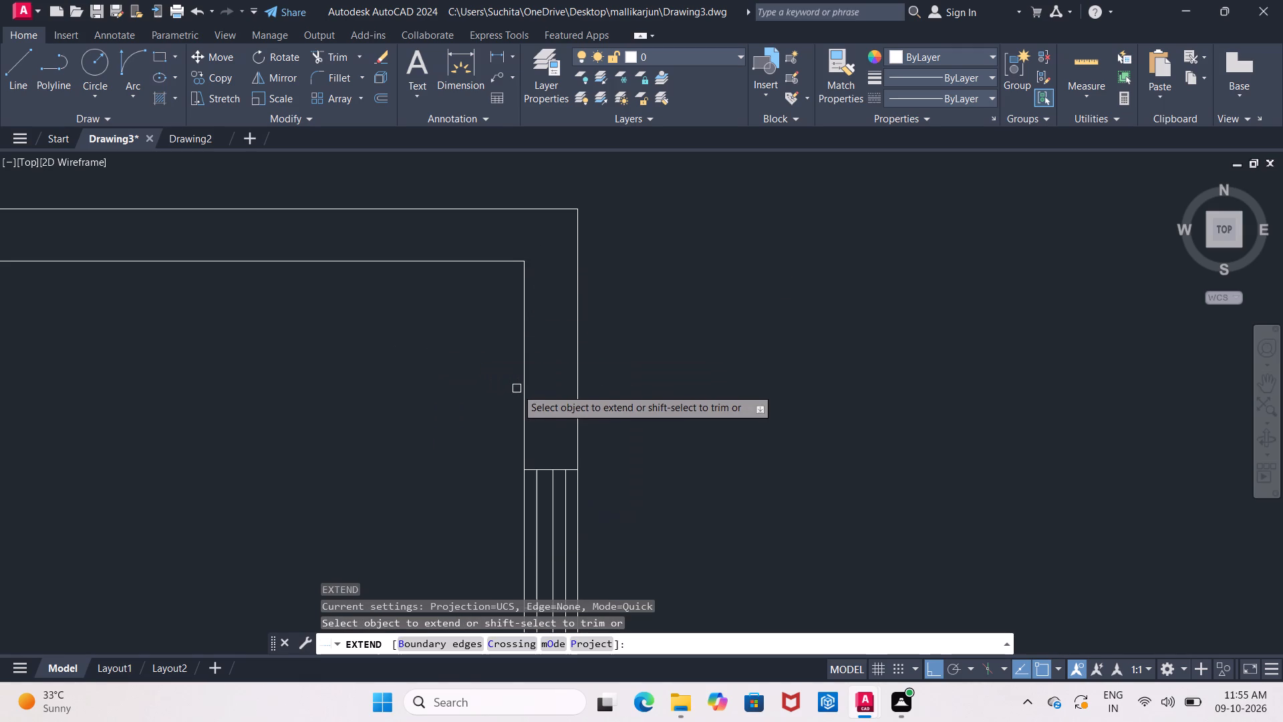
click(525, 396)
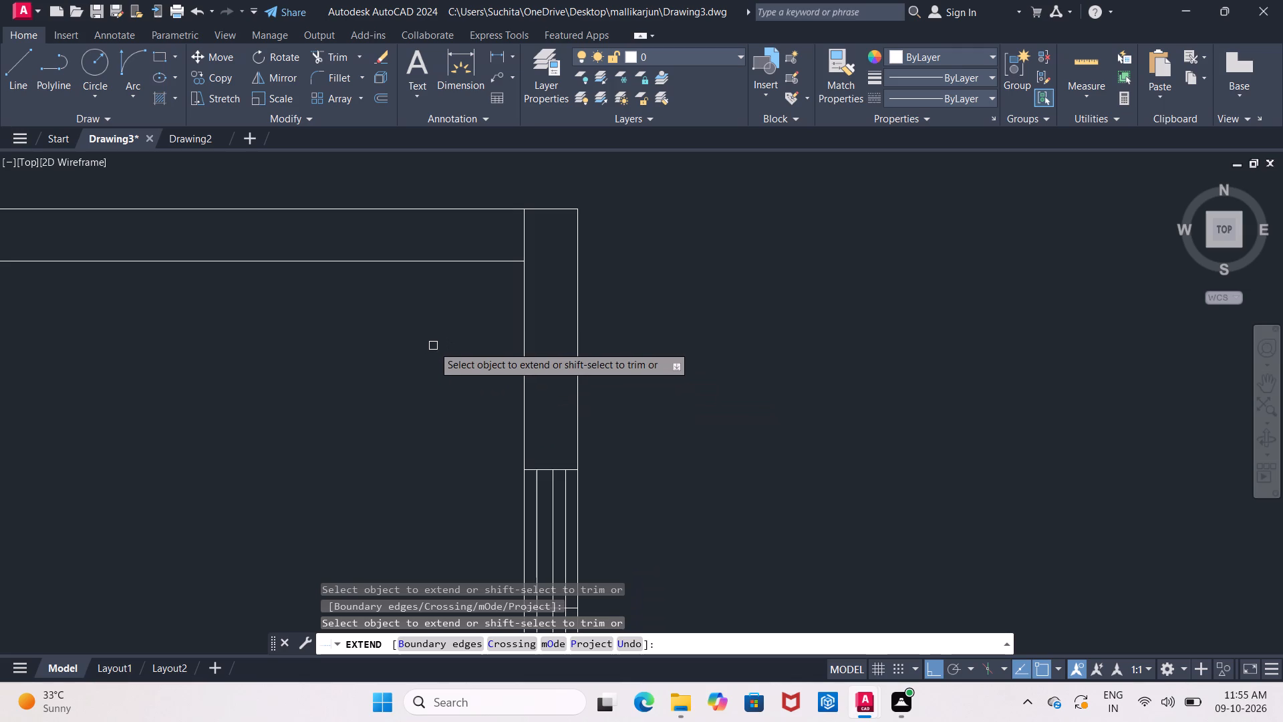
key(Escape)
Offset the east wall's inner line 5' westward across the northeast room.
key(o)
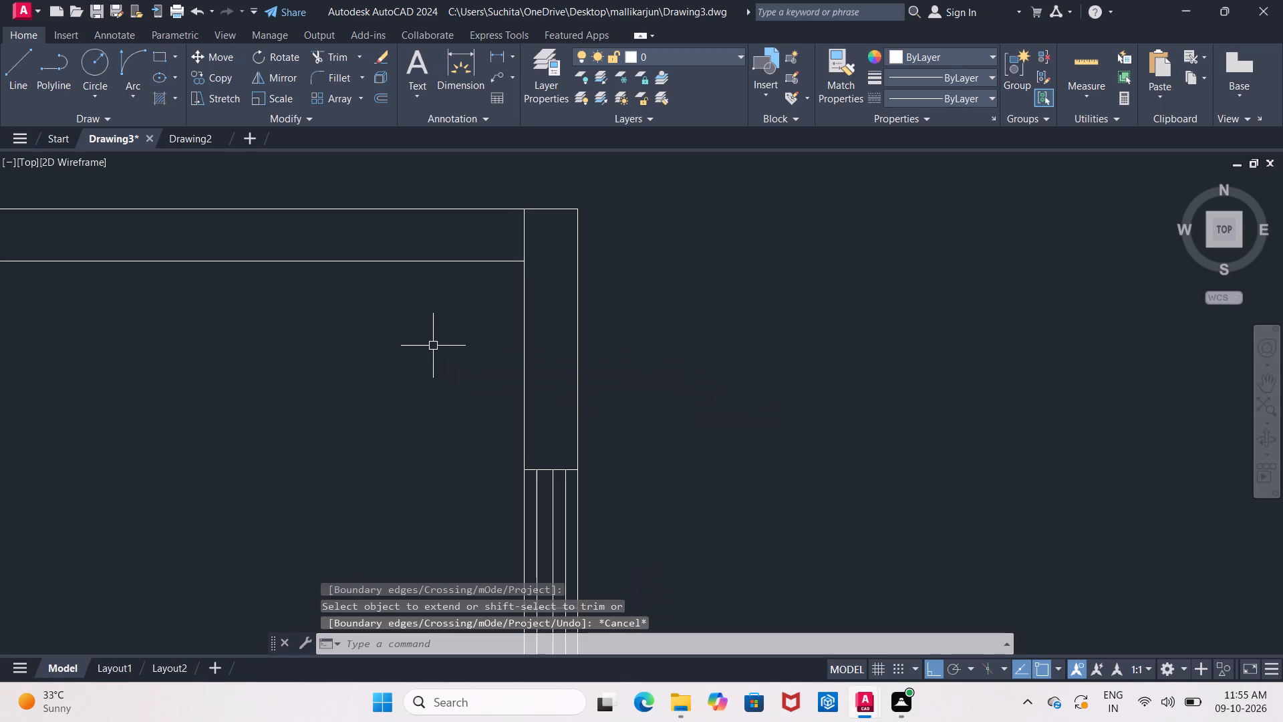
key(Return)
text(5')
key(Return)
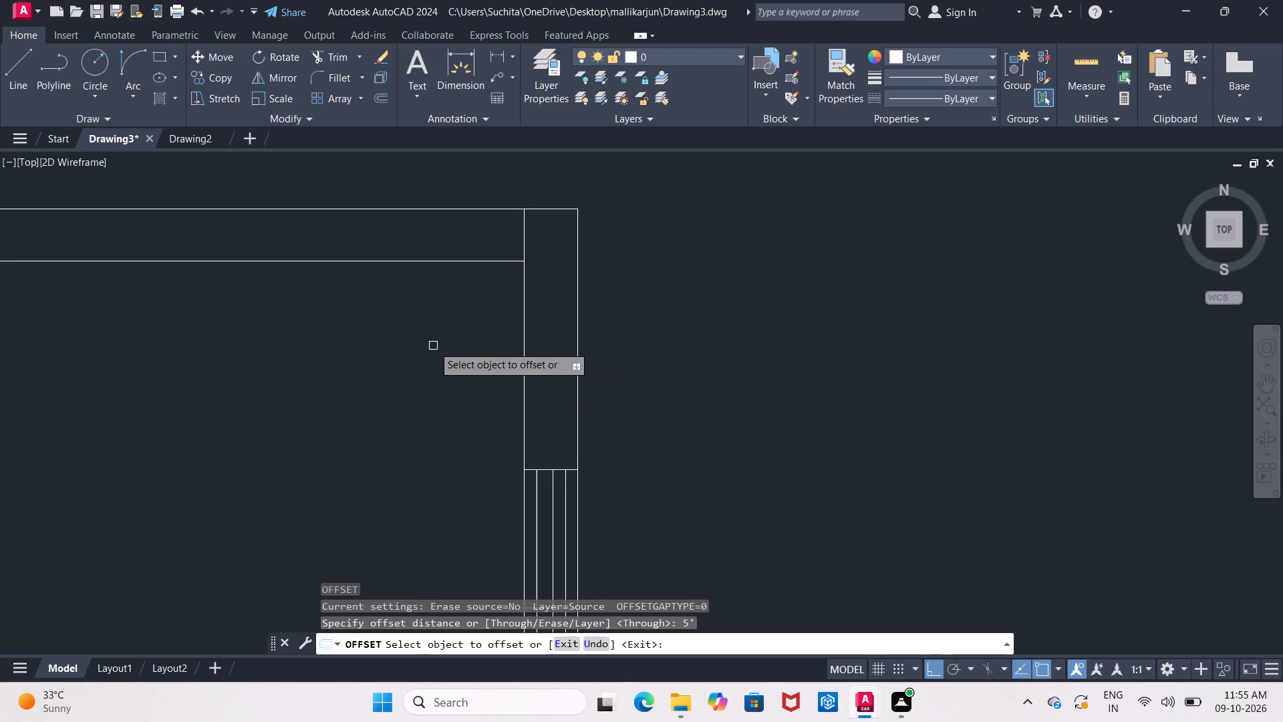
click(522, 226)
click(442, 255)
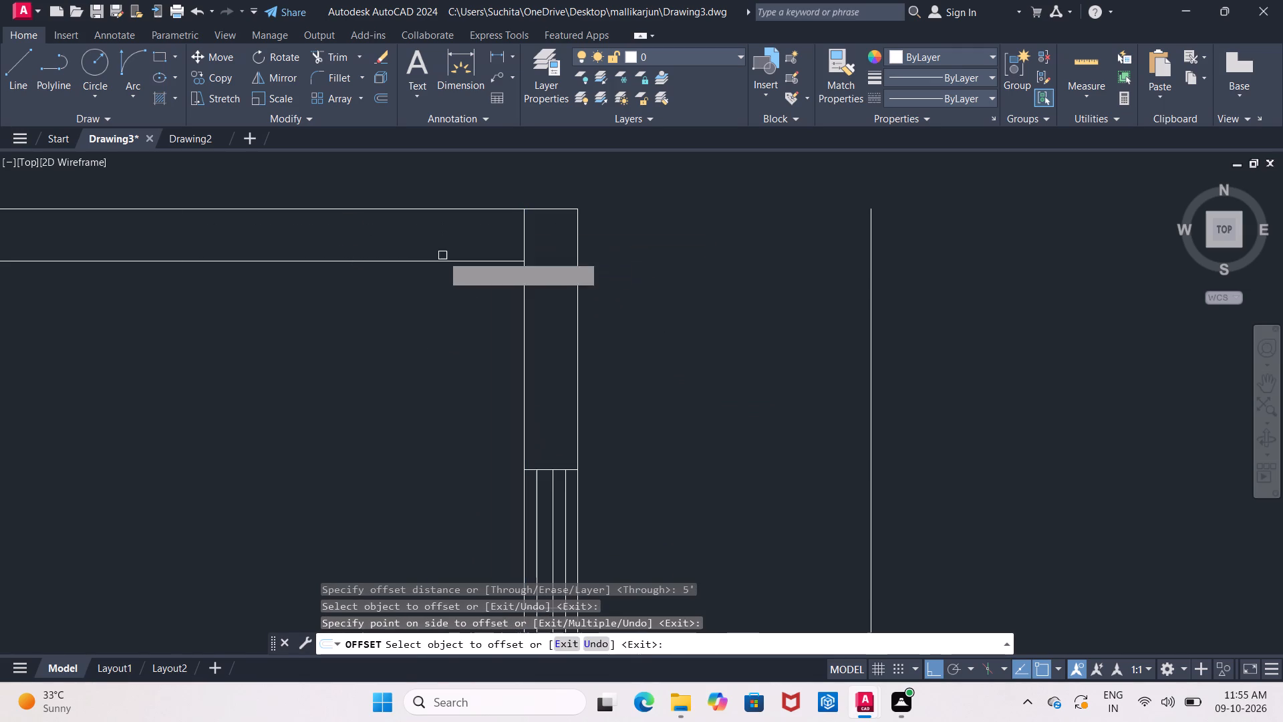
click(521, 253)
click(376, 248)
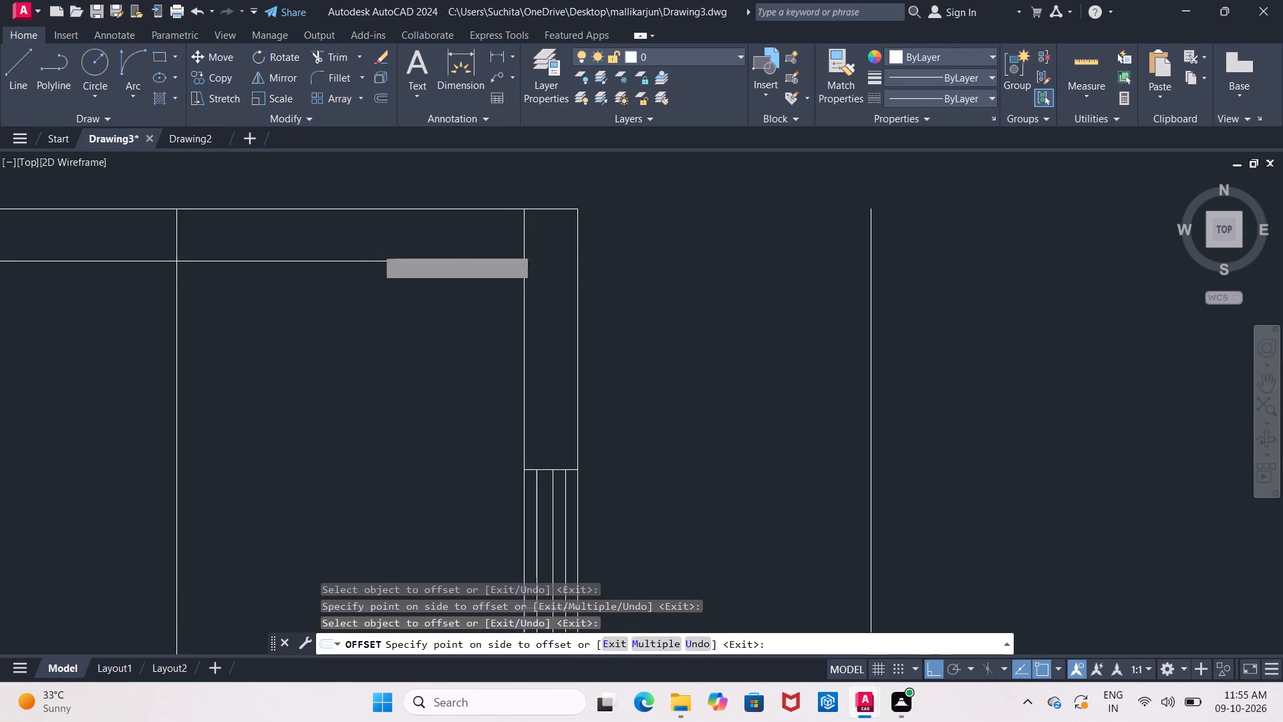
key(Escape)
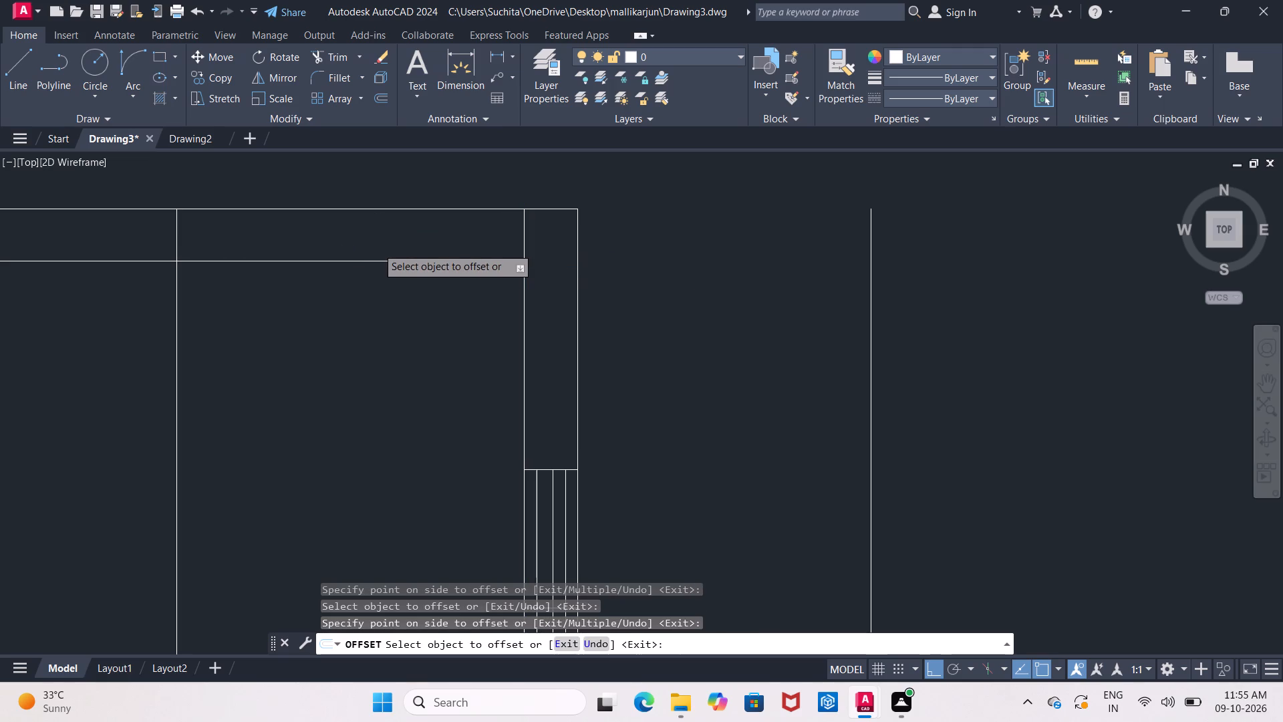
Erase the stray offset line outside the building, east of the east wall.
click(869, 295)
key(Delete)
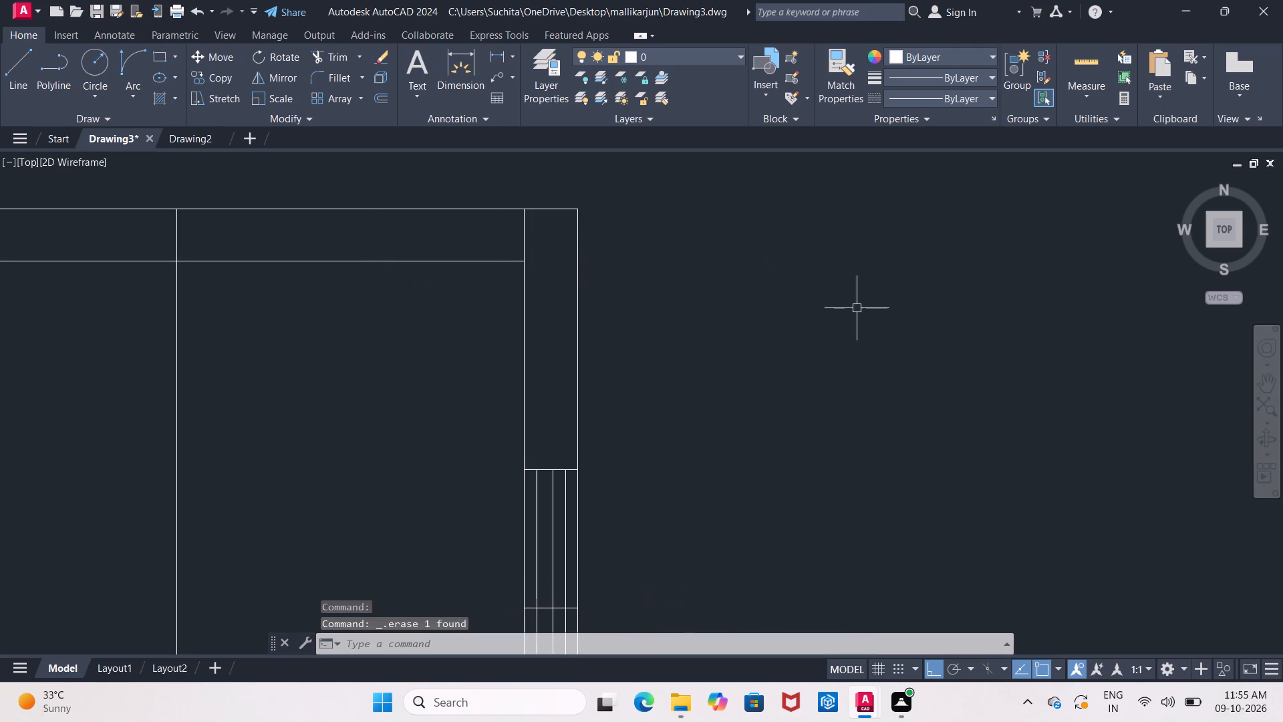
Trim the vertical offset line south of the northeast room's south wall.
scroll(855, 308, down, 3)
middle_drag(723, 245, 559, 139)
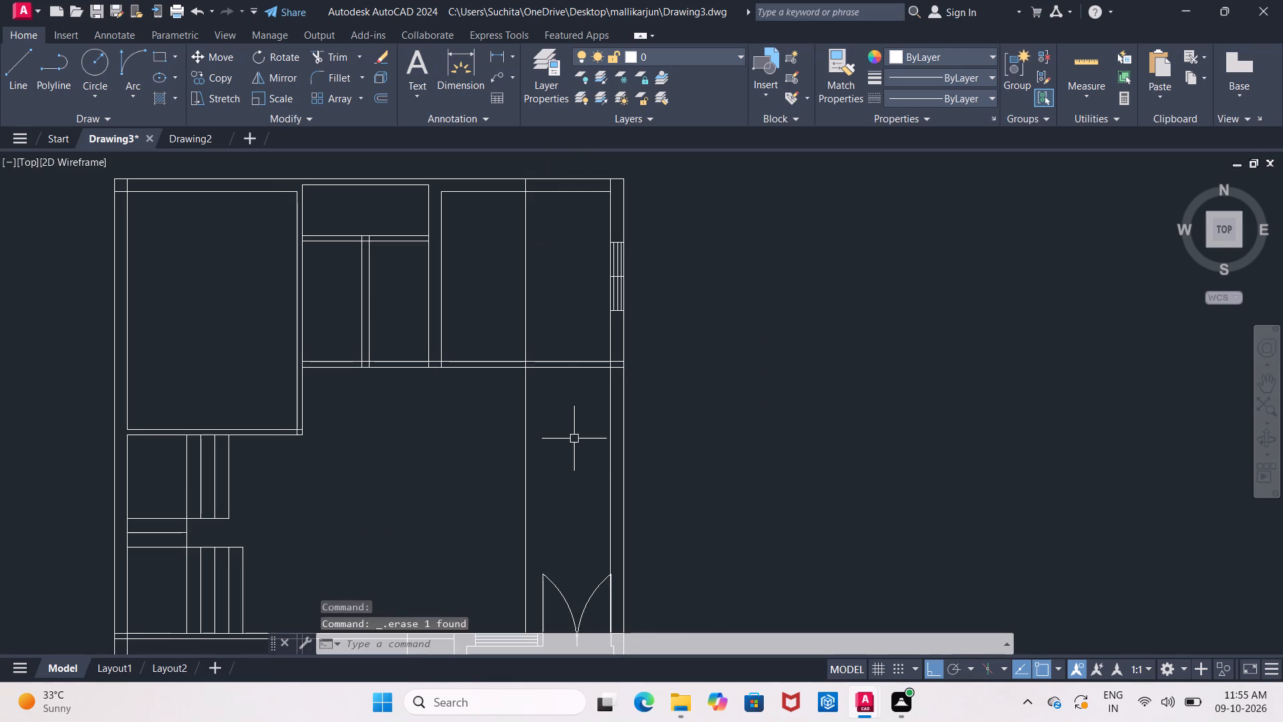
text(tr)
key(Return)
key(Return)
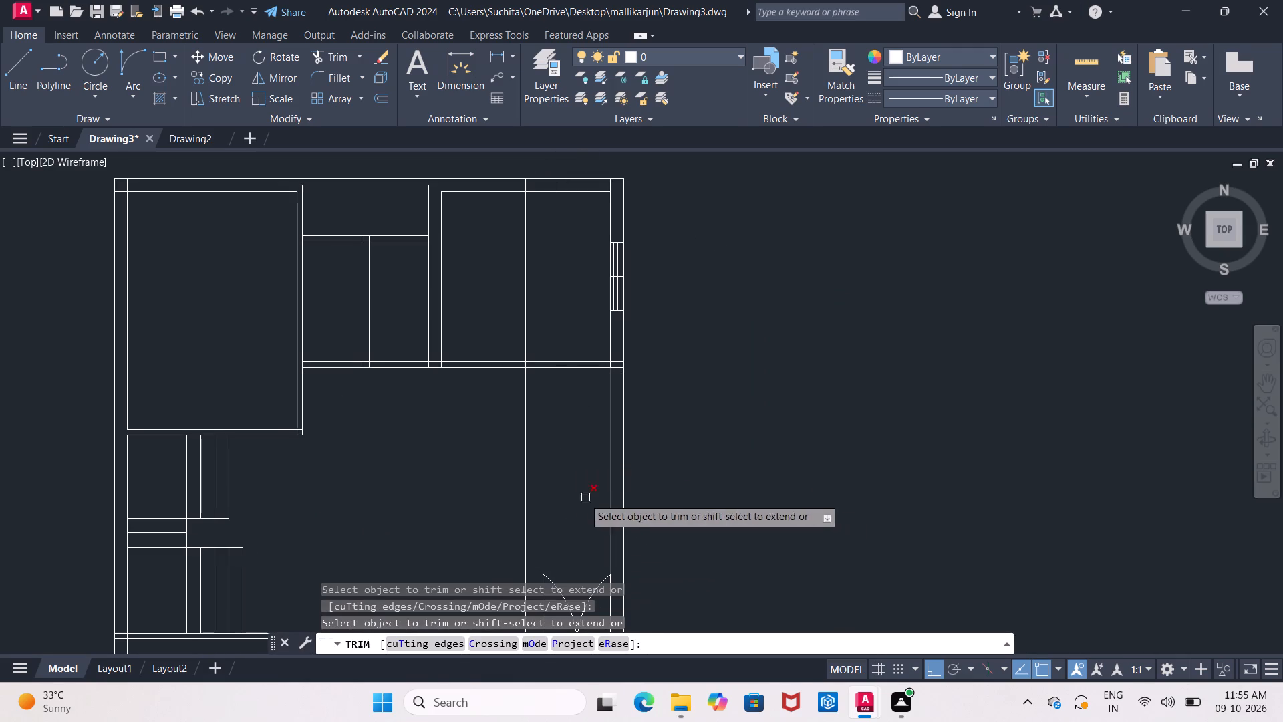
click(524, 455)
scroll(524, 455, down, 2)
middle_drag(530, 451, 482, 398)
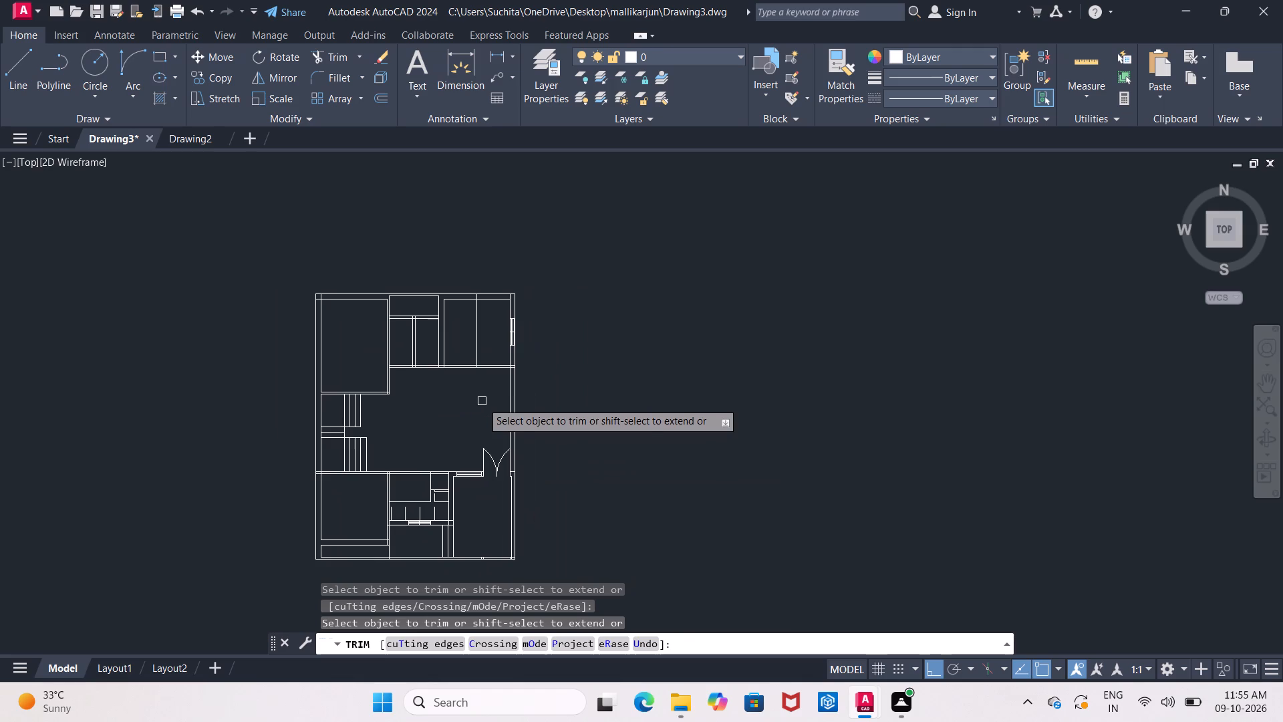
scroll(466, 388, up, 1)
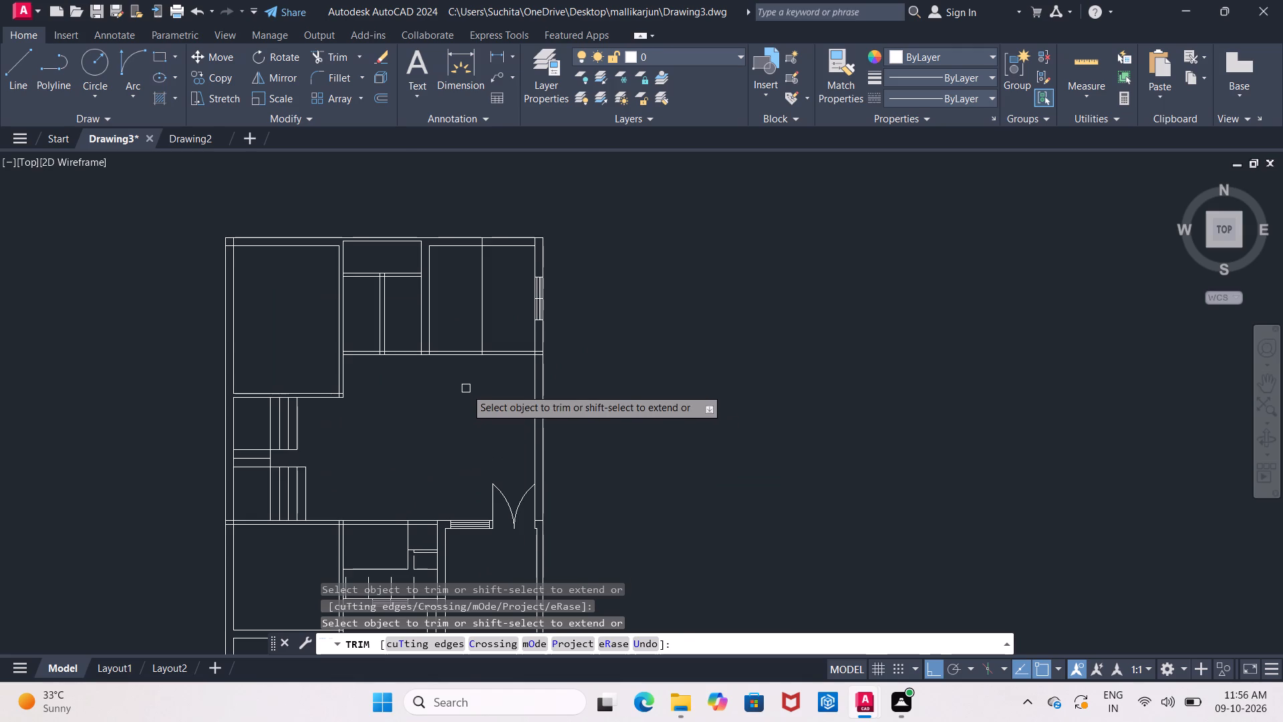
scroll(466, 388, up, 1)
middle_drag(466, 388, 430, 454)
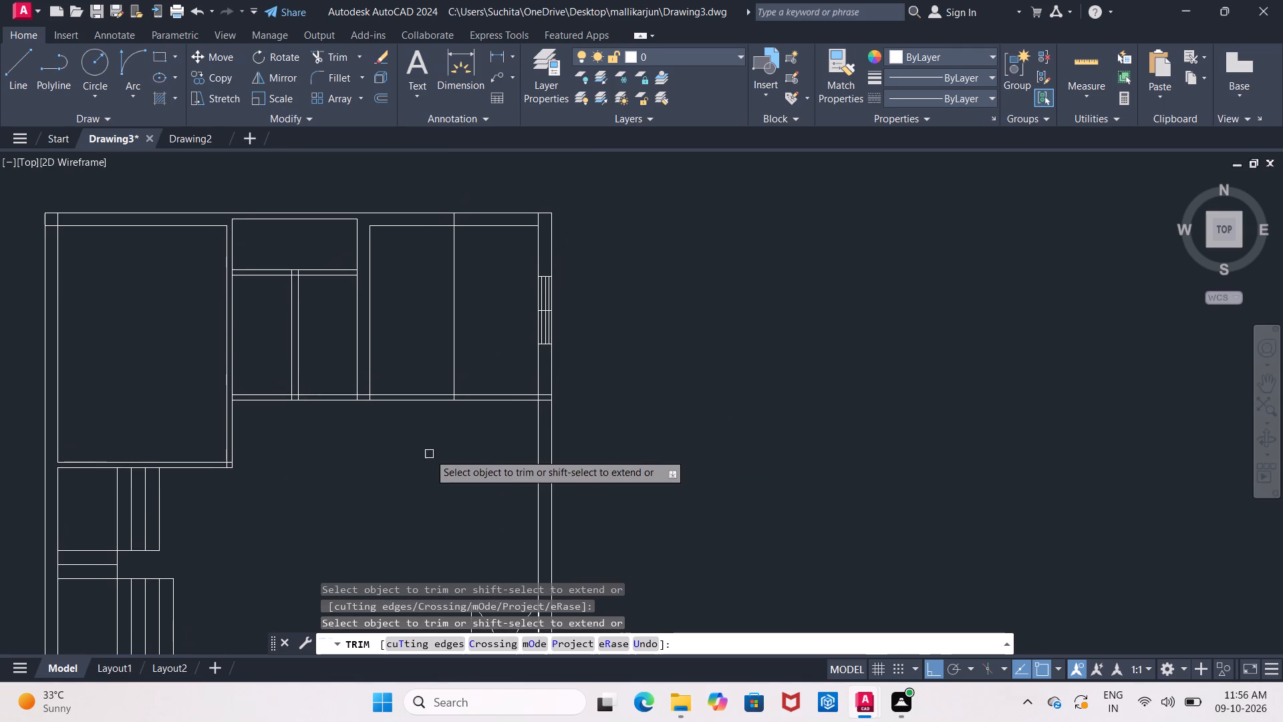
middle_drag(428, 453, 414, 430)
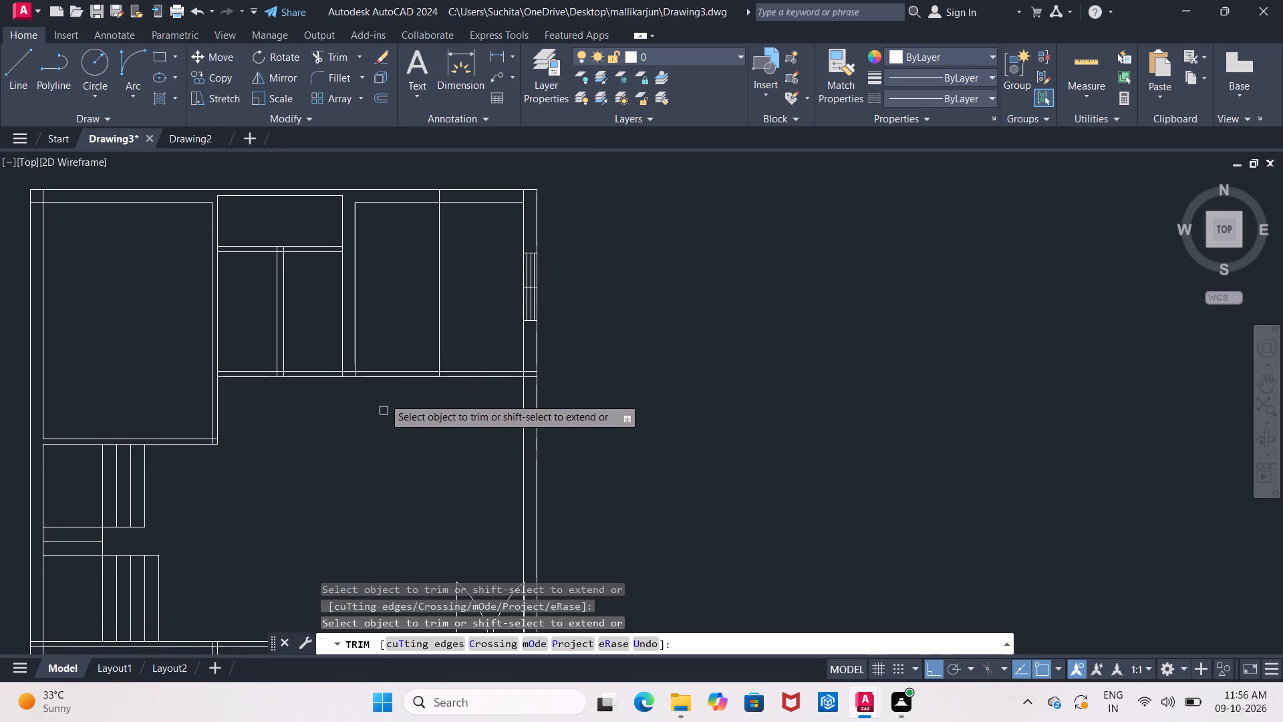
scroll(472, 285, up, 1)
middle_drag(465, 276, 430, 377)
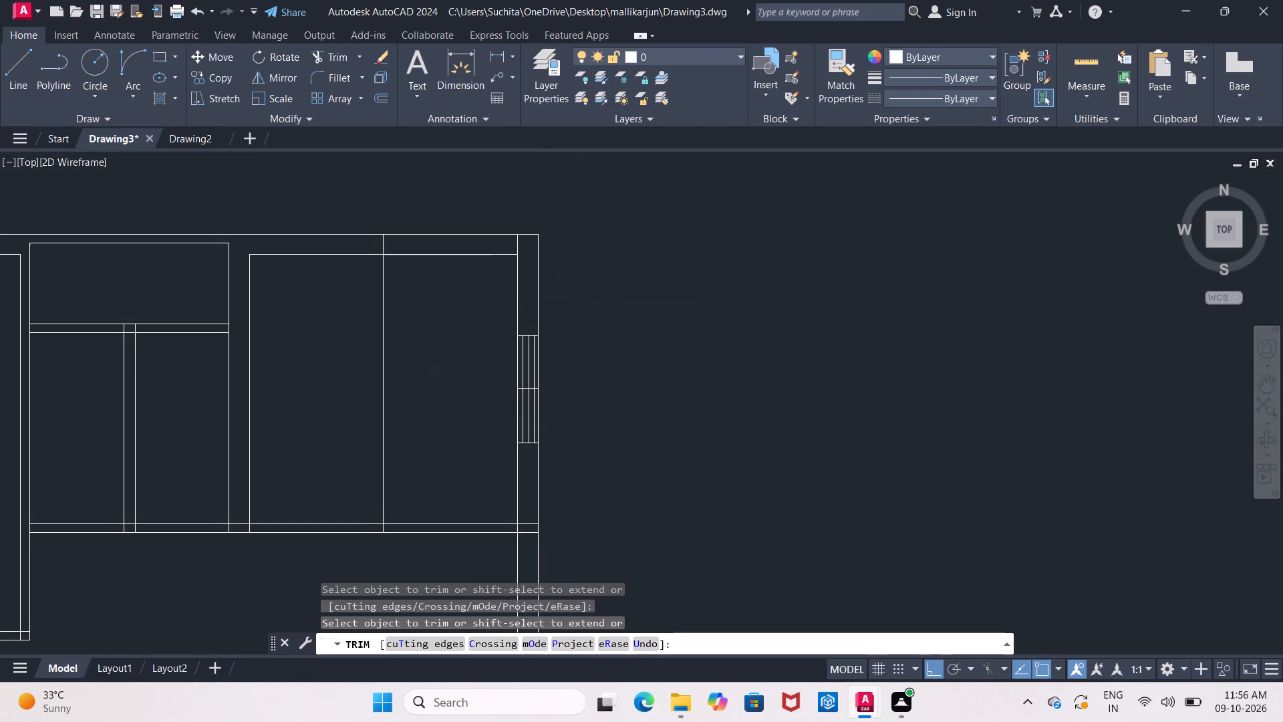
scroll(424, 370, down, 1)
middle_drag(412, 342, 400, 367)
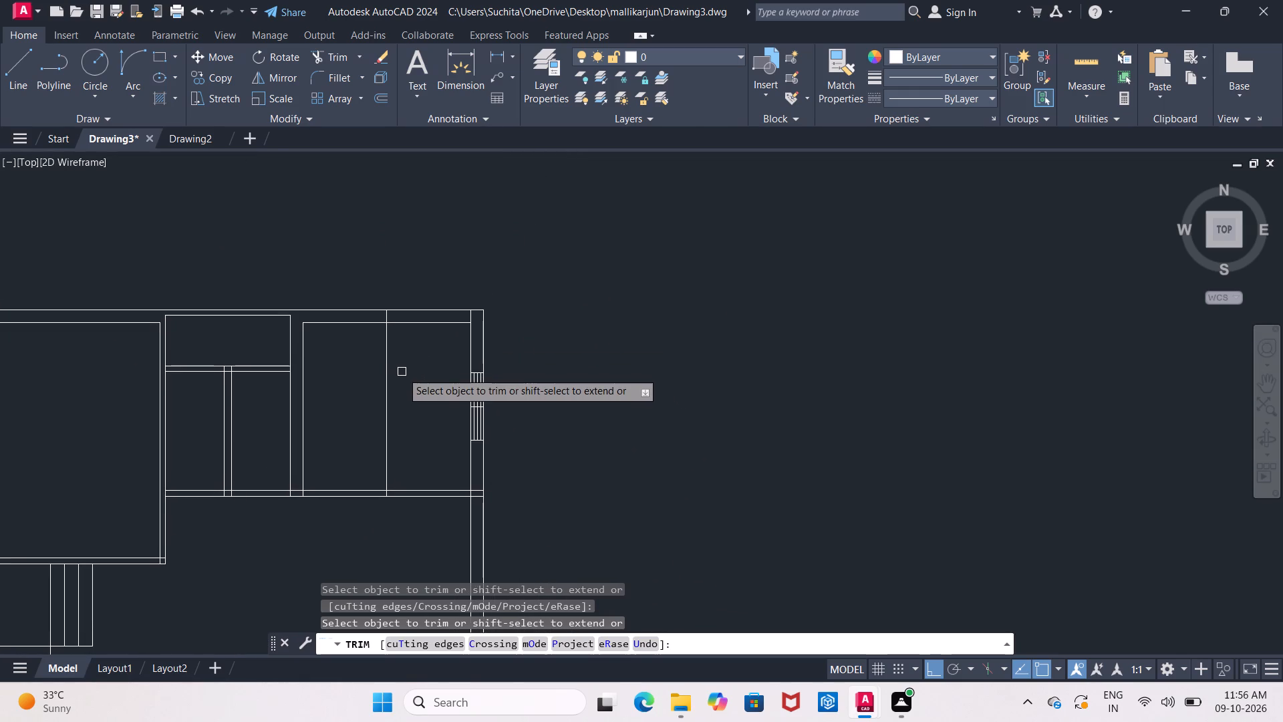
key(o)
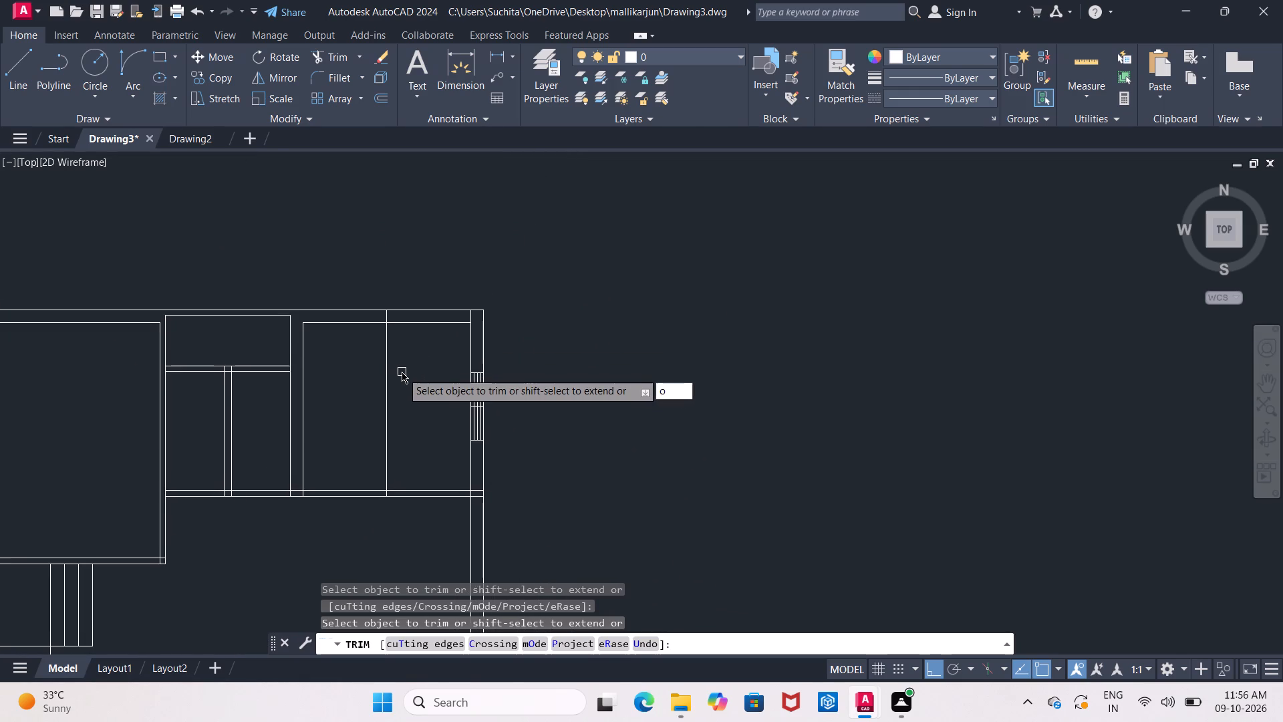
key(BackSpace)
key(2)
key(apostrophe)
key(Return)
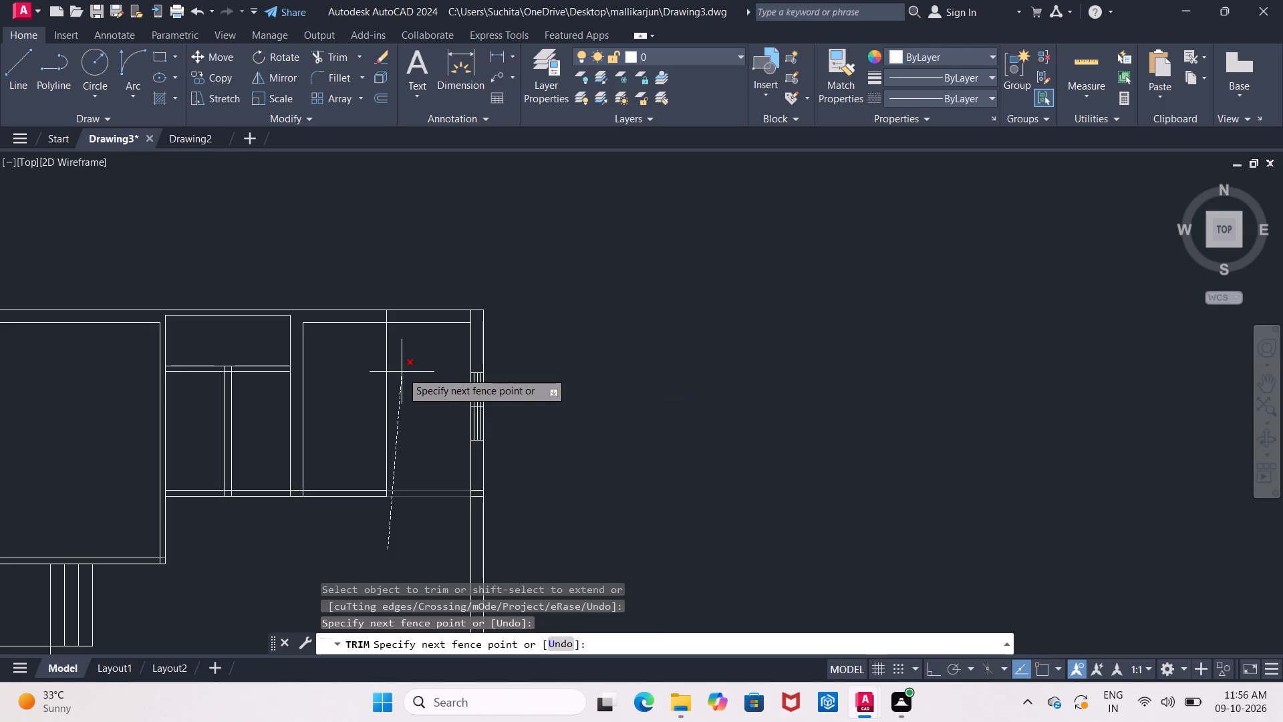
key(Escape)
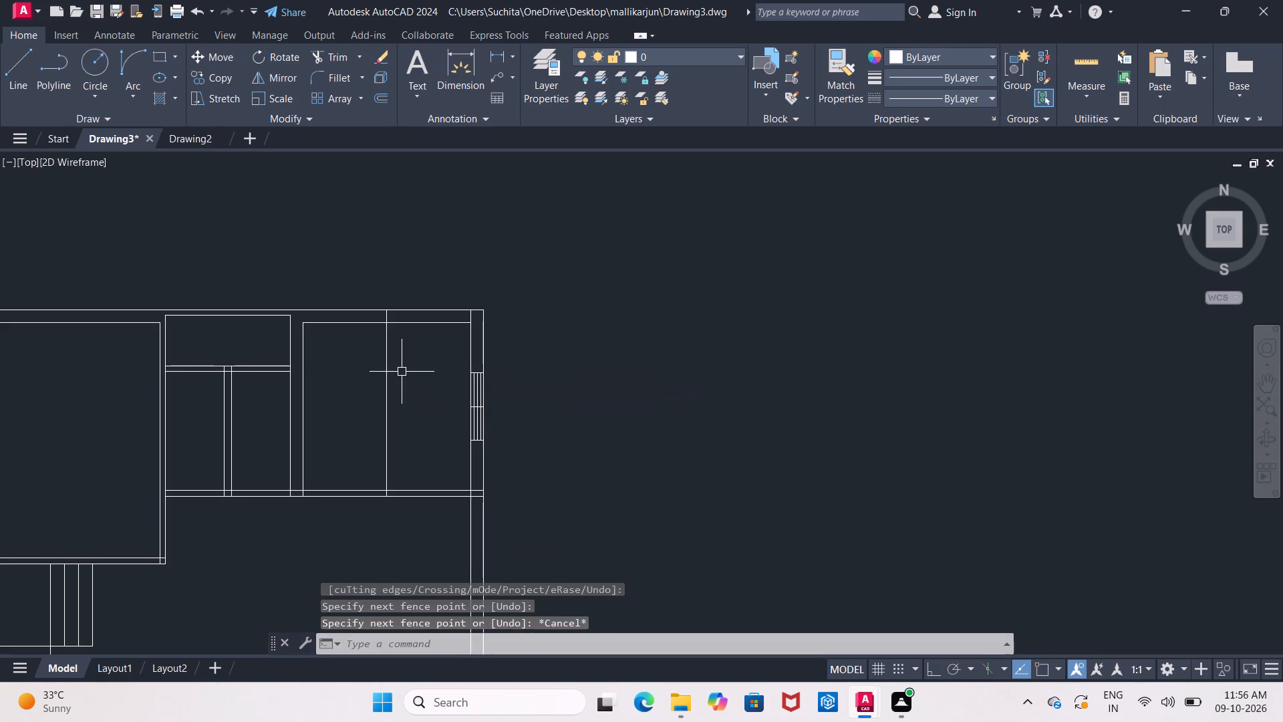
Offset the vertical line crossing the northeast room 2' to its east and 2' to its west.
key(o)
key(Return)
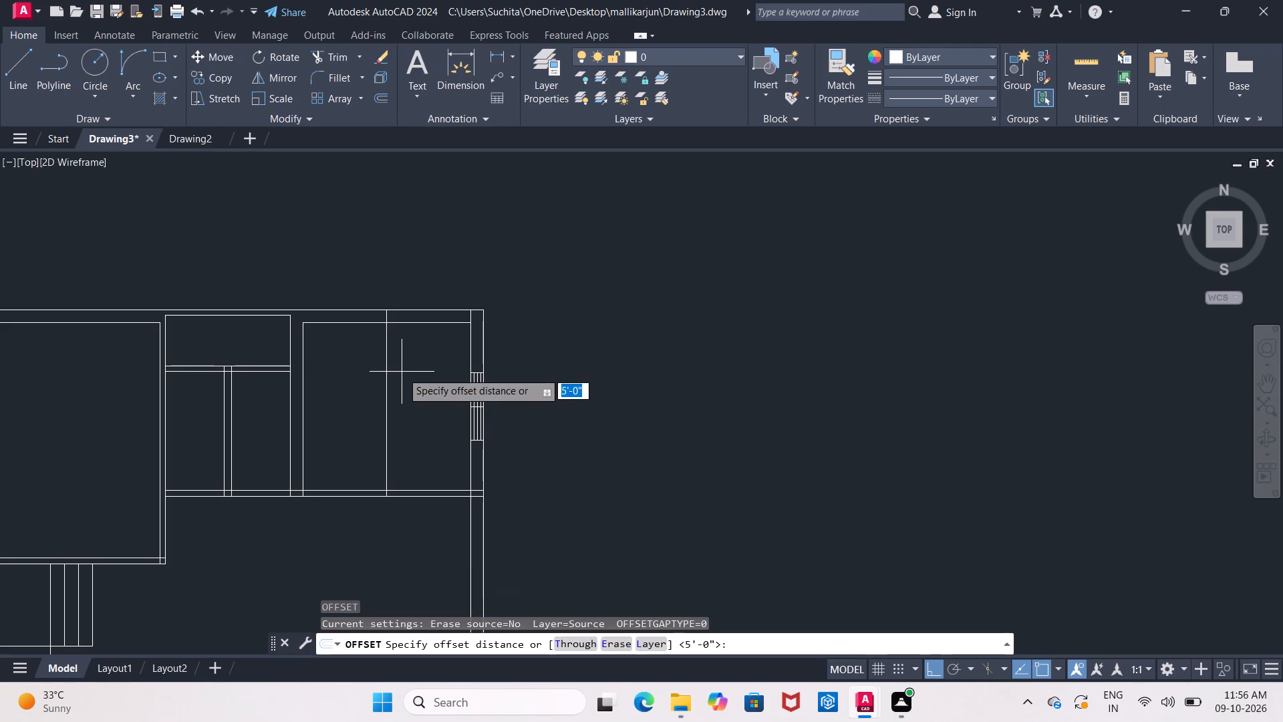
text(2')
key(Return)
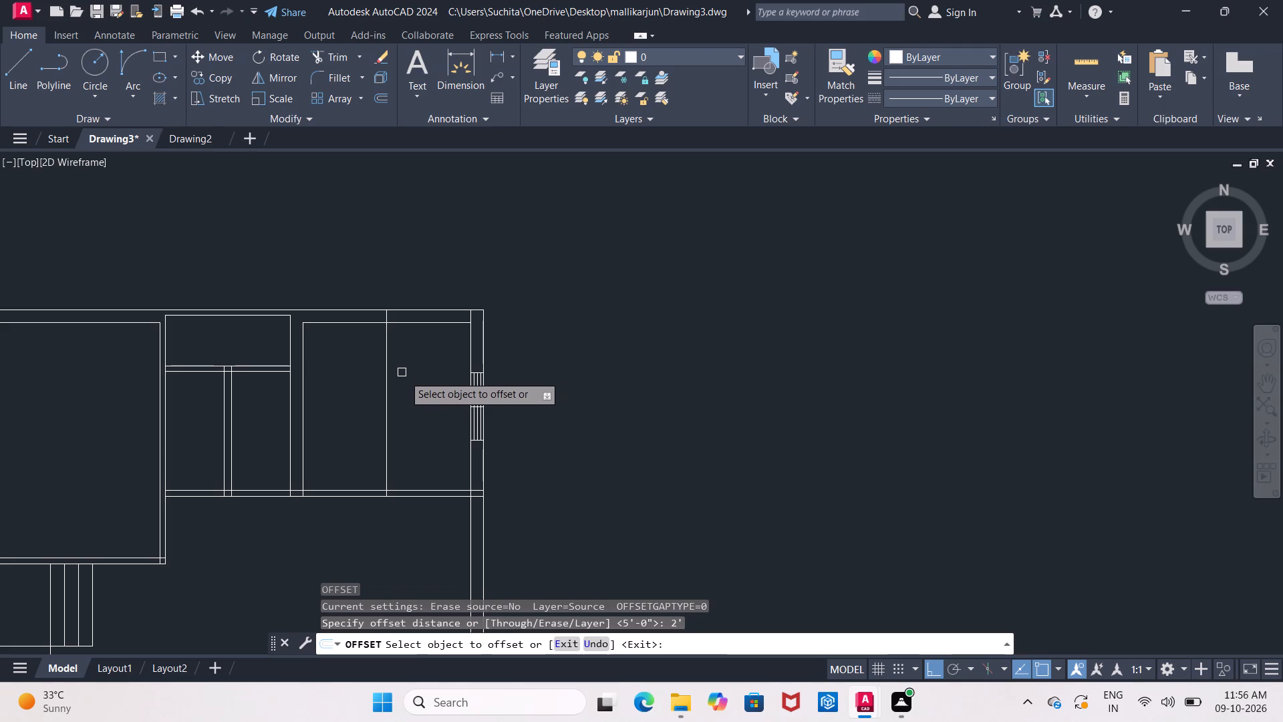
click(387, 367)
click(432, 358)
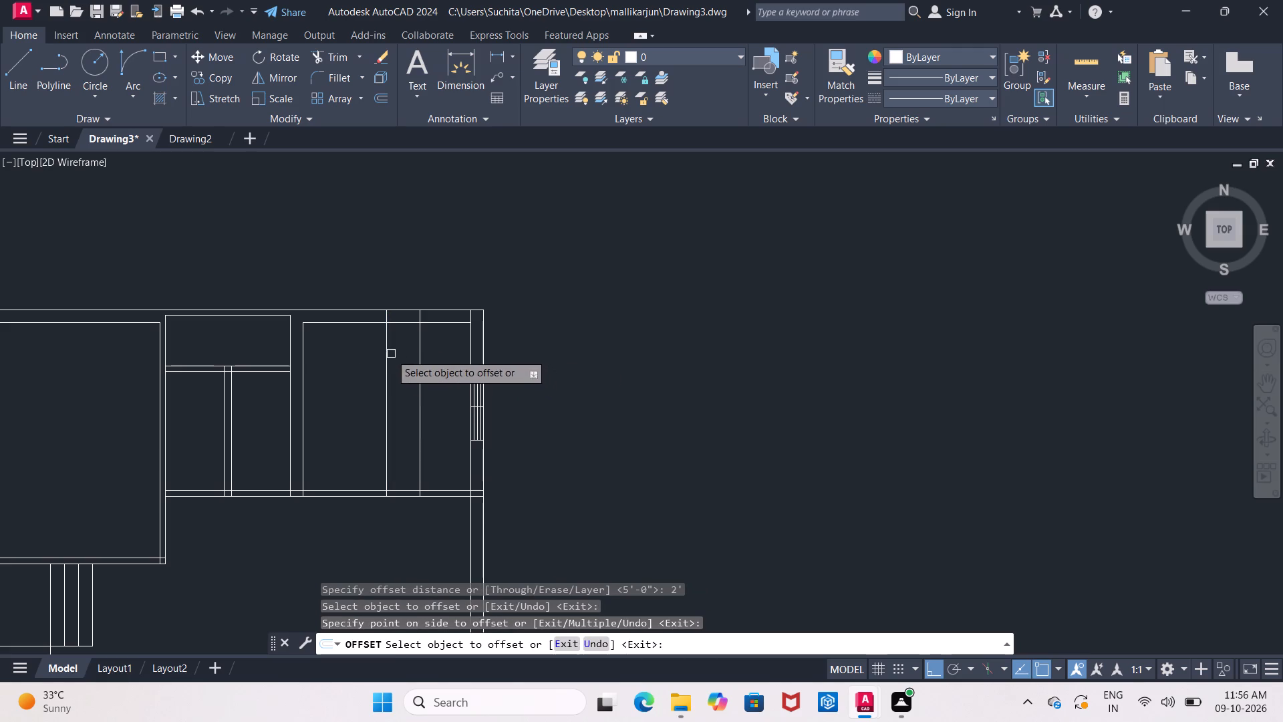
click(384, 354)
click(353, 356)
scroll(362, 361, up, 2)
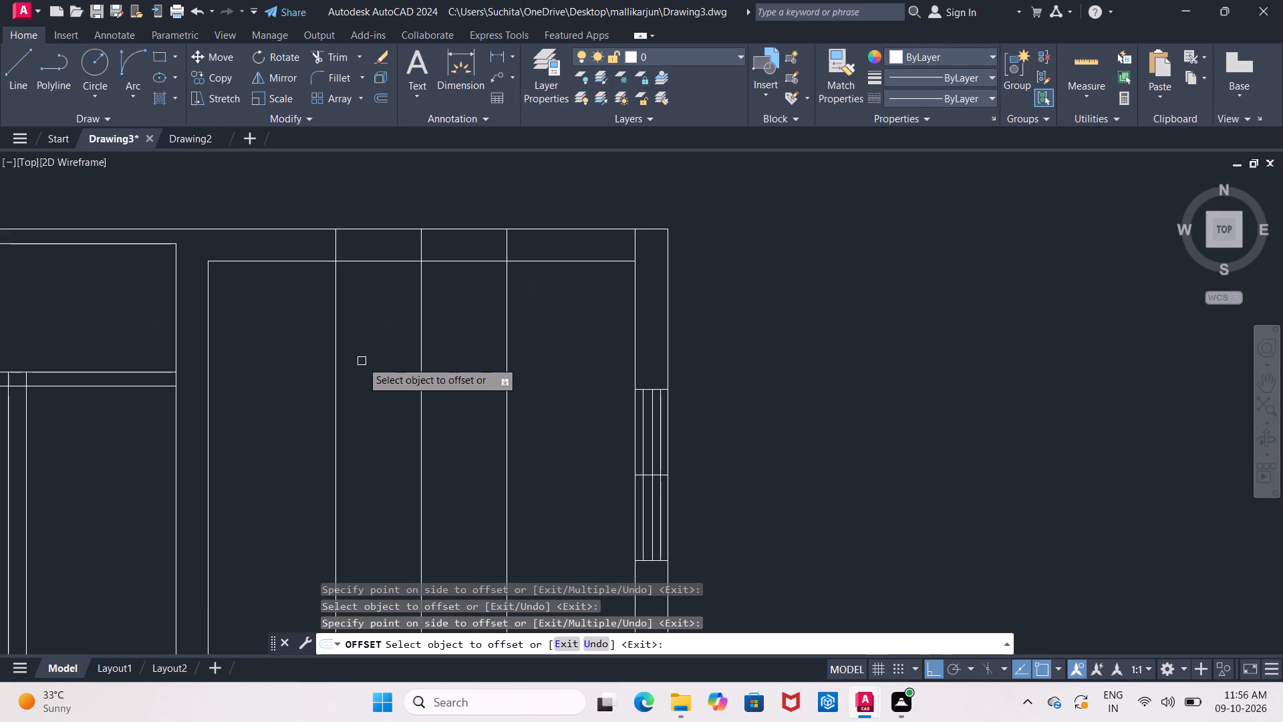
key(Escape)
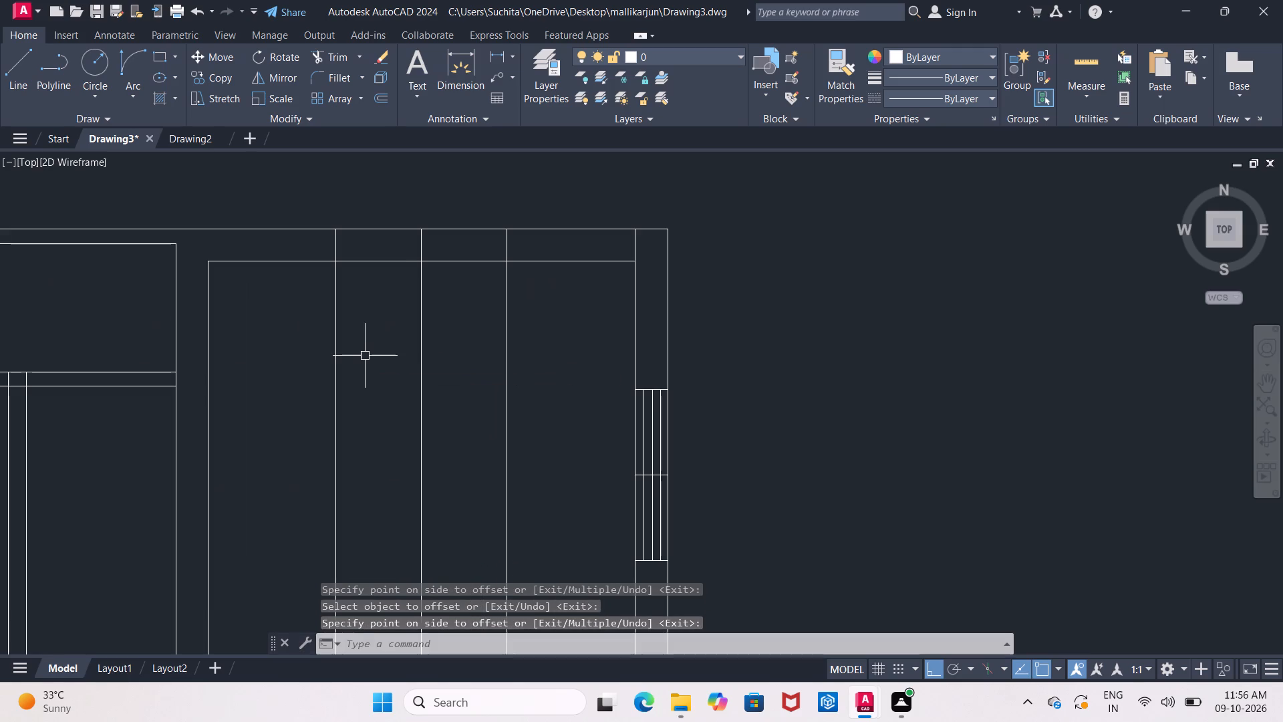
Trim the three vertical lines inside the northeast room up to the north wall's inner line.
text(tr)
key(Return)
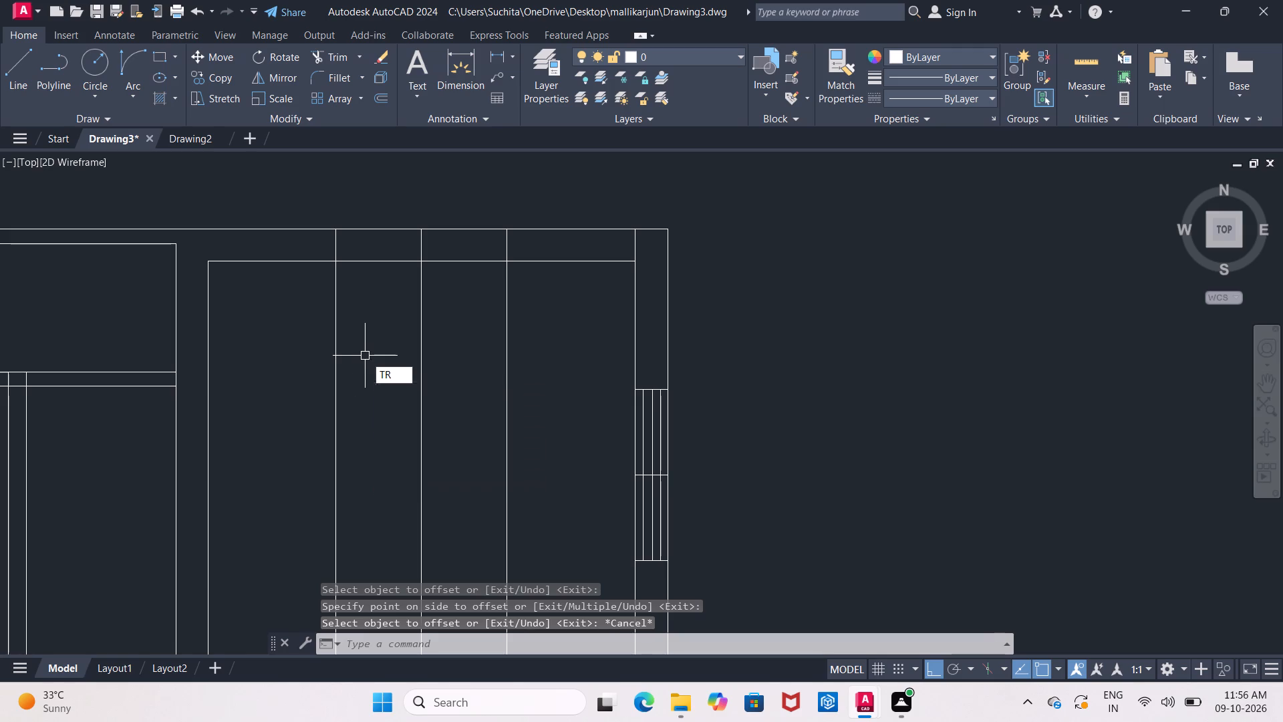
key(Return)
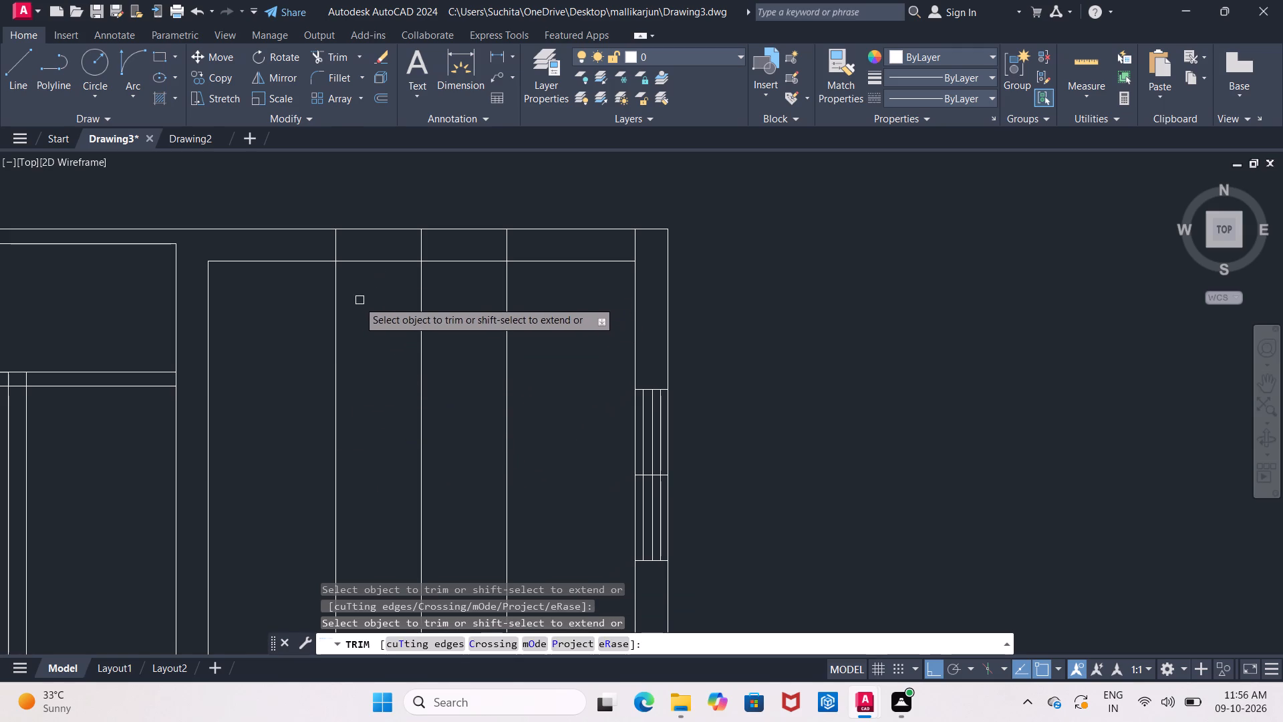
click(326, 316)
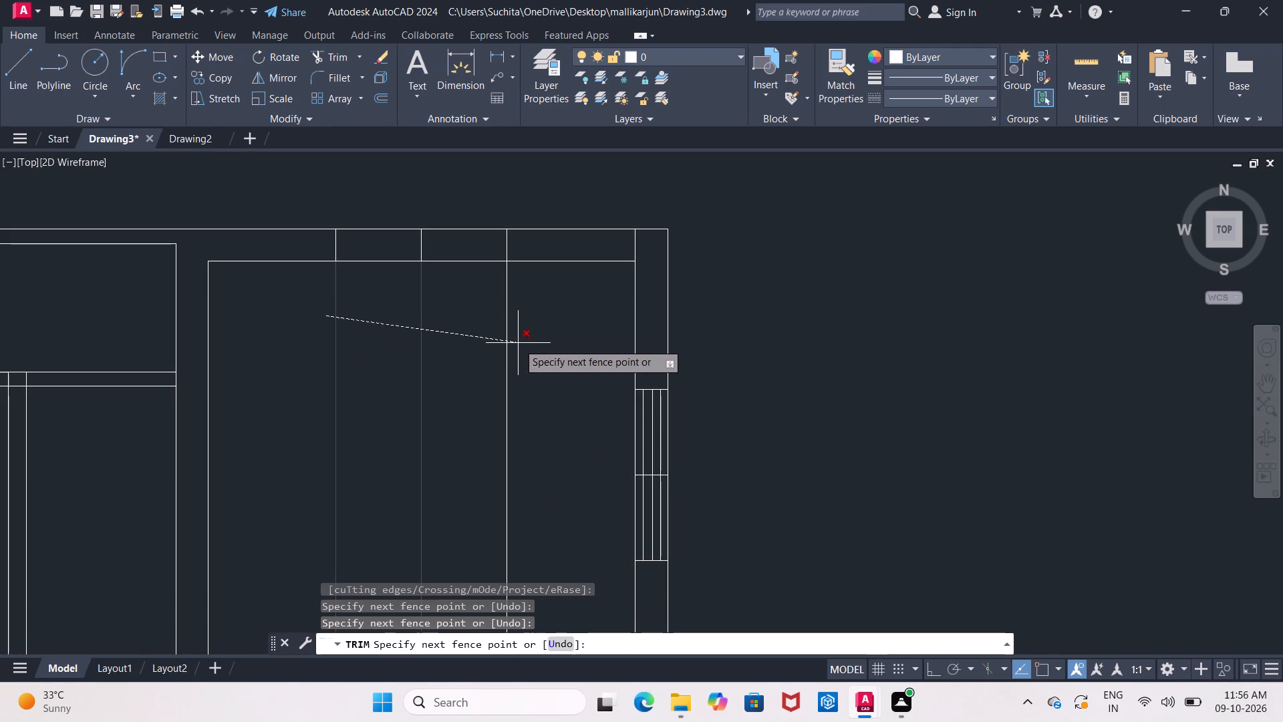
click(518, 344)
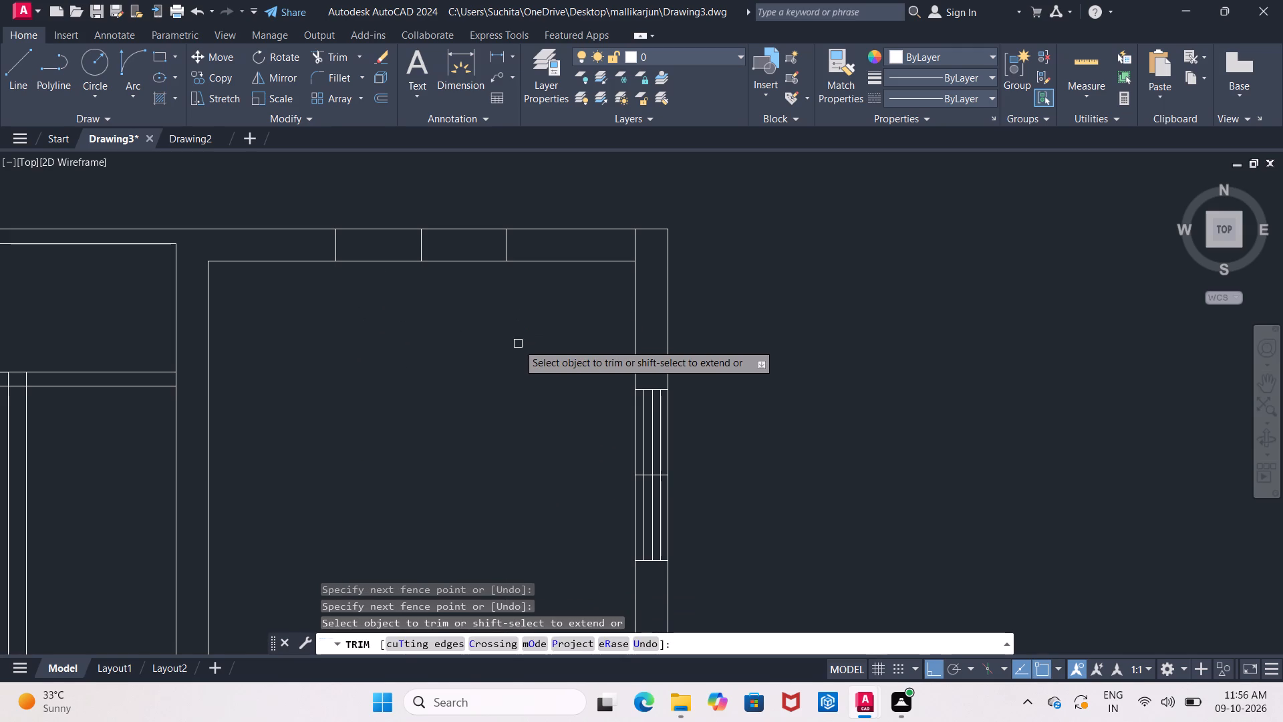
key(Escape)
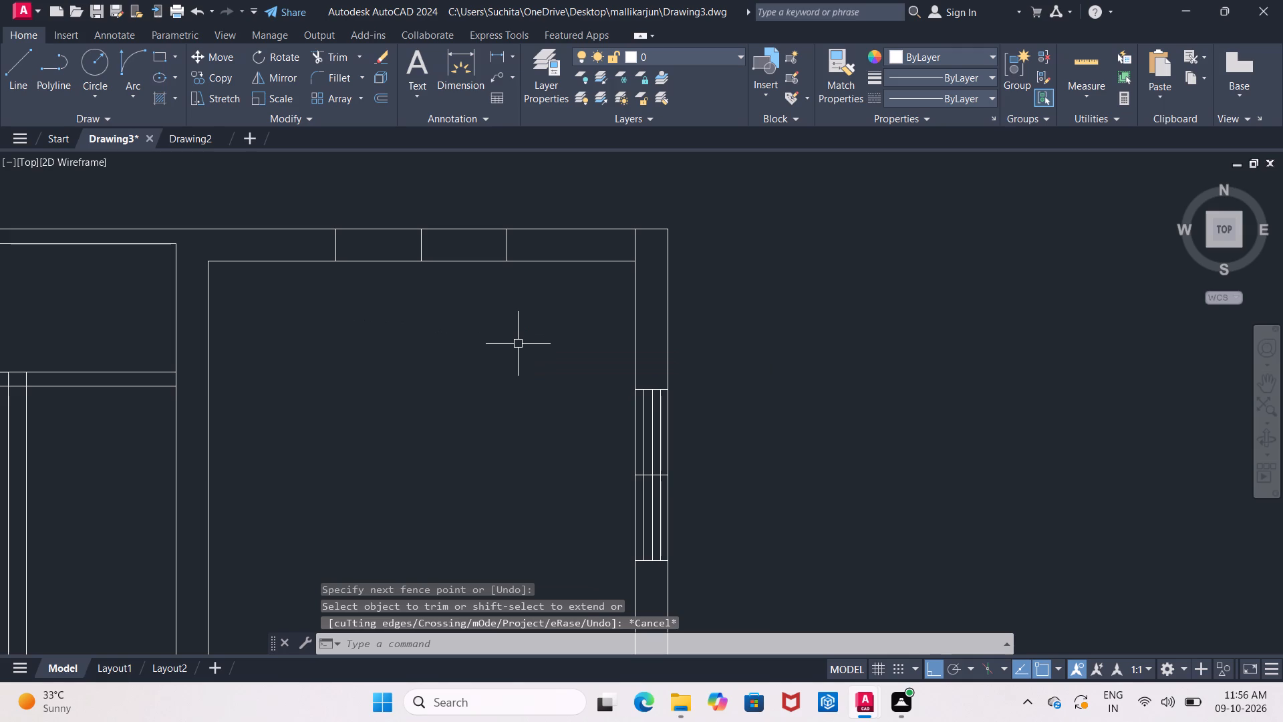
Offset the north wall's outer and inner lines 2.25" into the wall, and offset the inner copy another 2.25" north.
key(o)
key(Return)
text(0')
text(2.25")
key(Return)
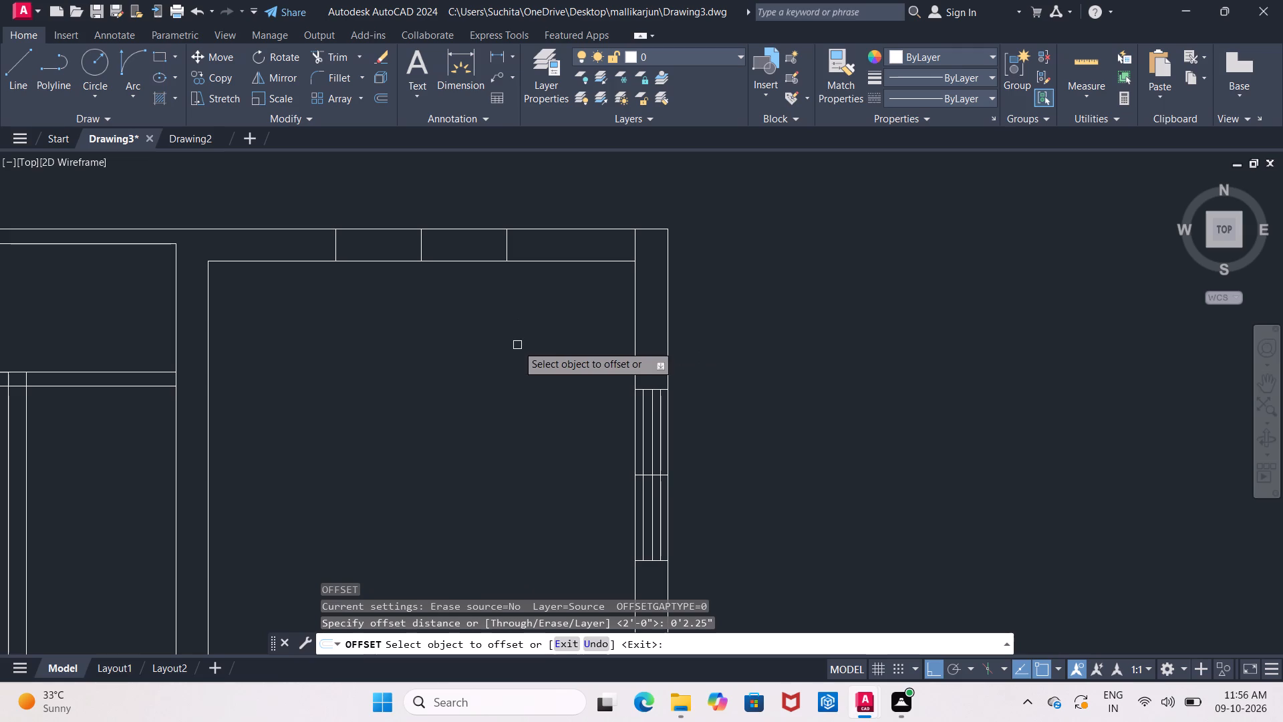
click(465, 231)
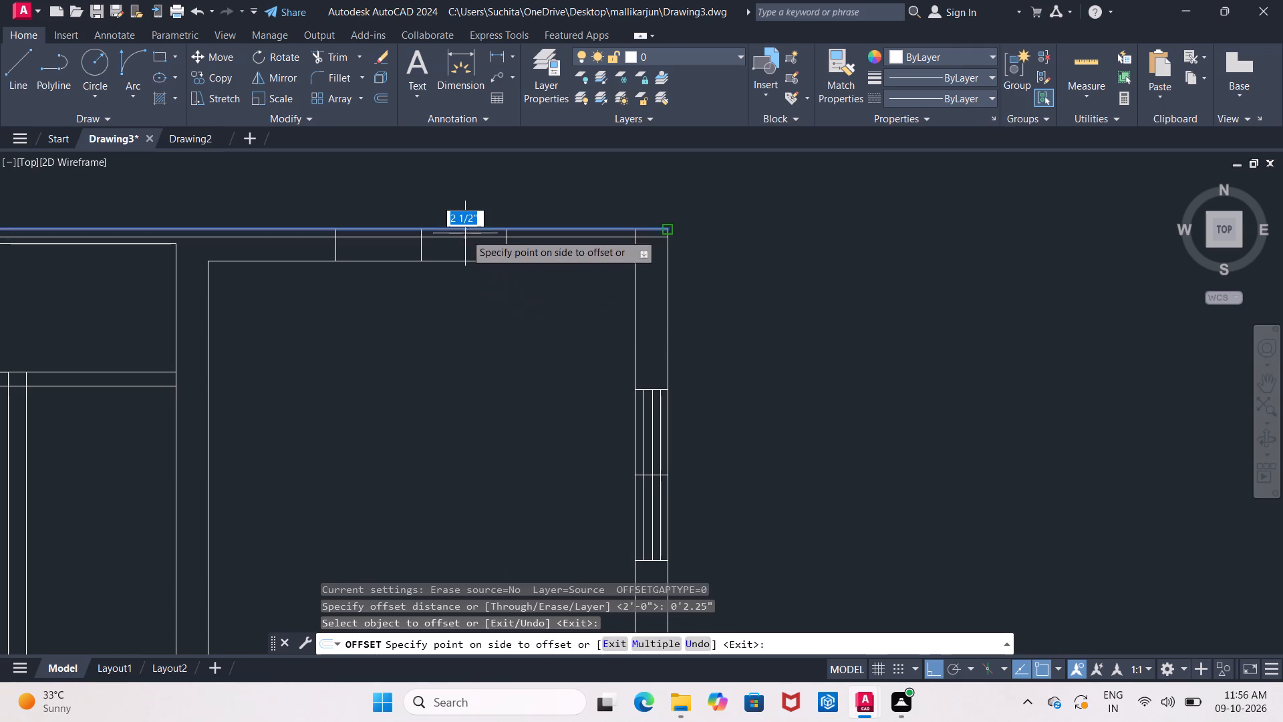
click(466, 247)
click(470, 263)
click(470, 254)
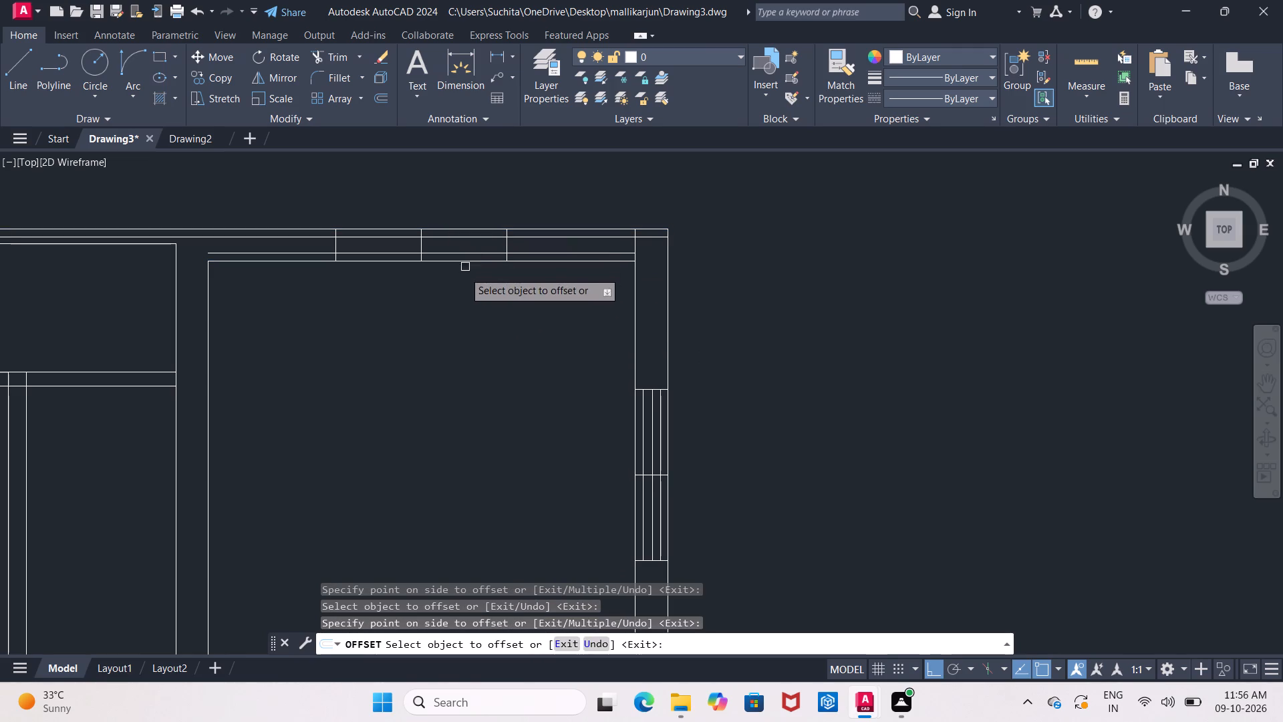
scroll(375, 328, down, 3)
scroll(375, 328, up, 1)
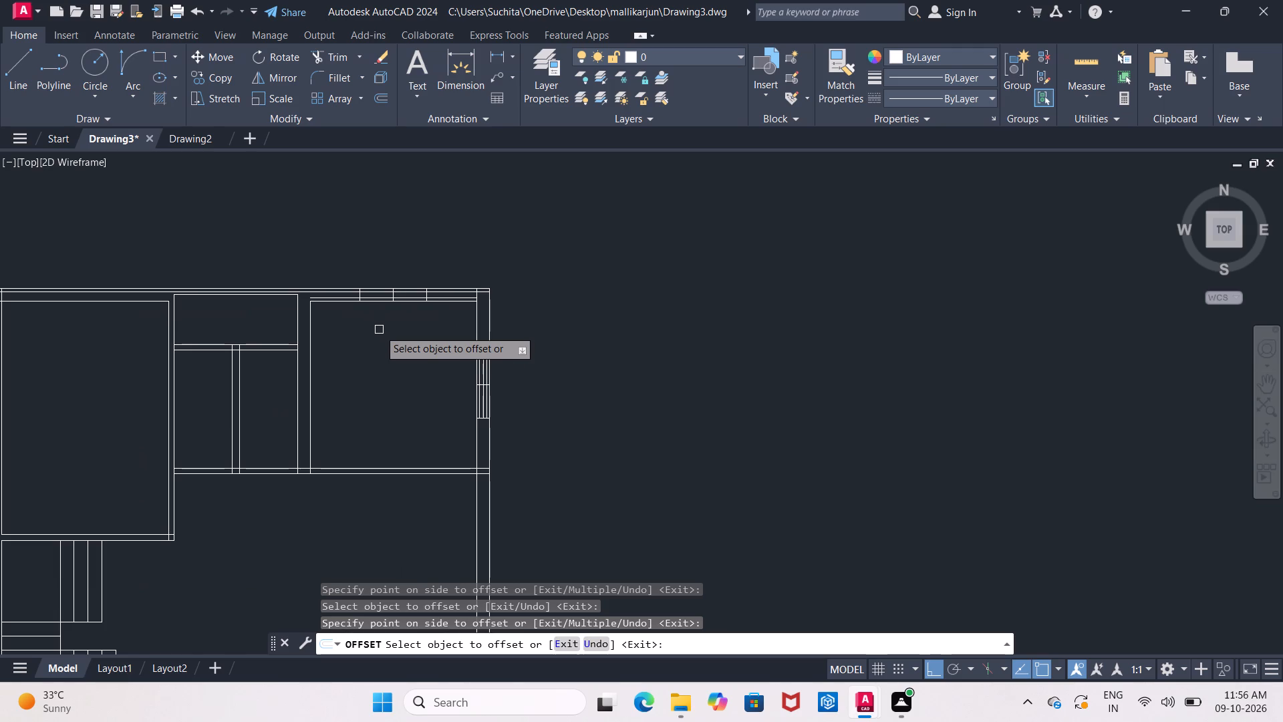
scroll(396, 293, up, 4)
click(418, 329)
click(418, 316)
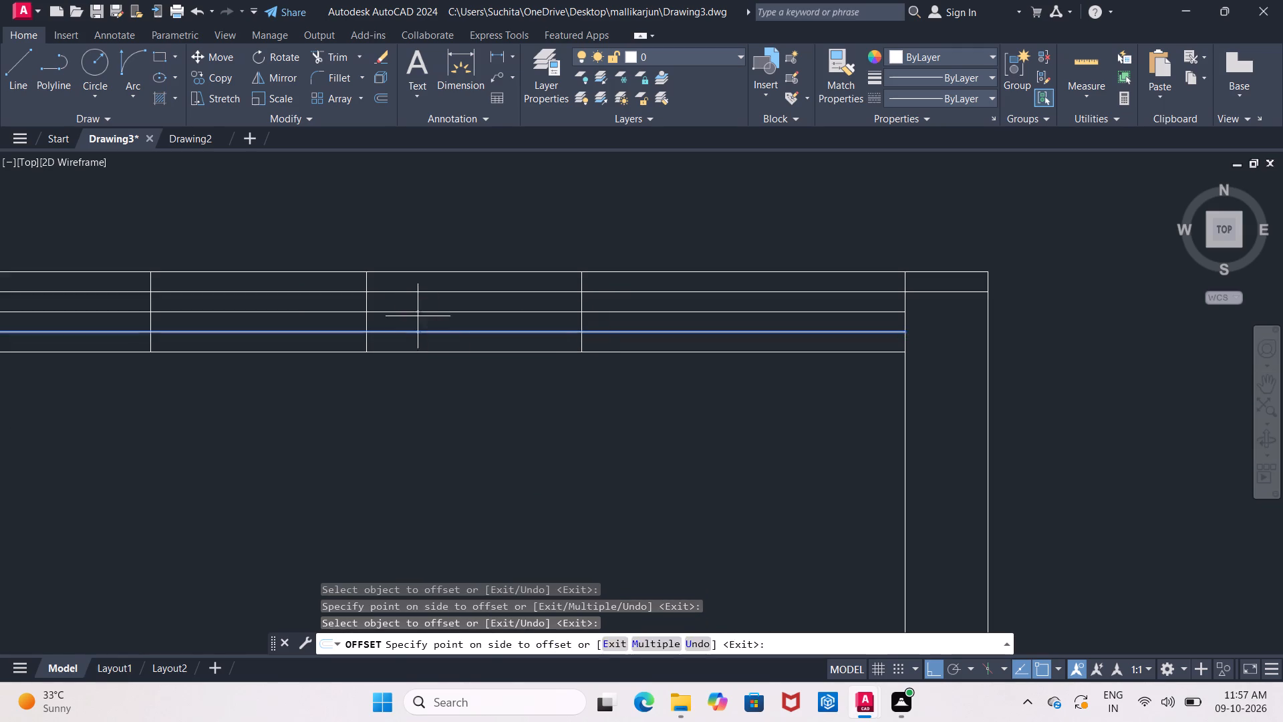
key(Escape)
Trim the three offset window lines in the north wall east and west of the window's two end lines.
text(tr)
key(Return)
key(Return)
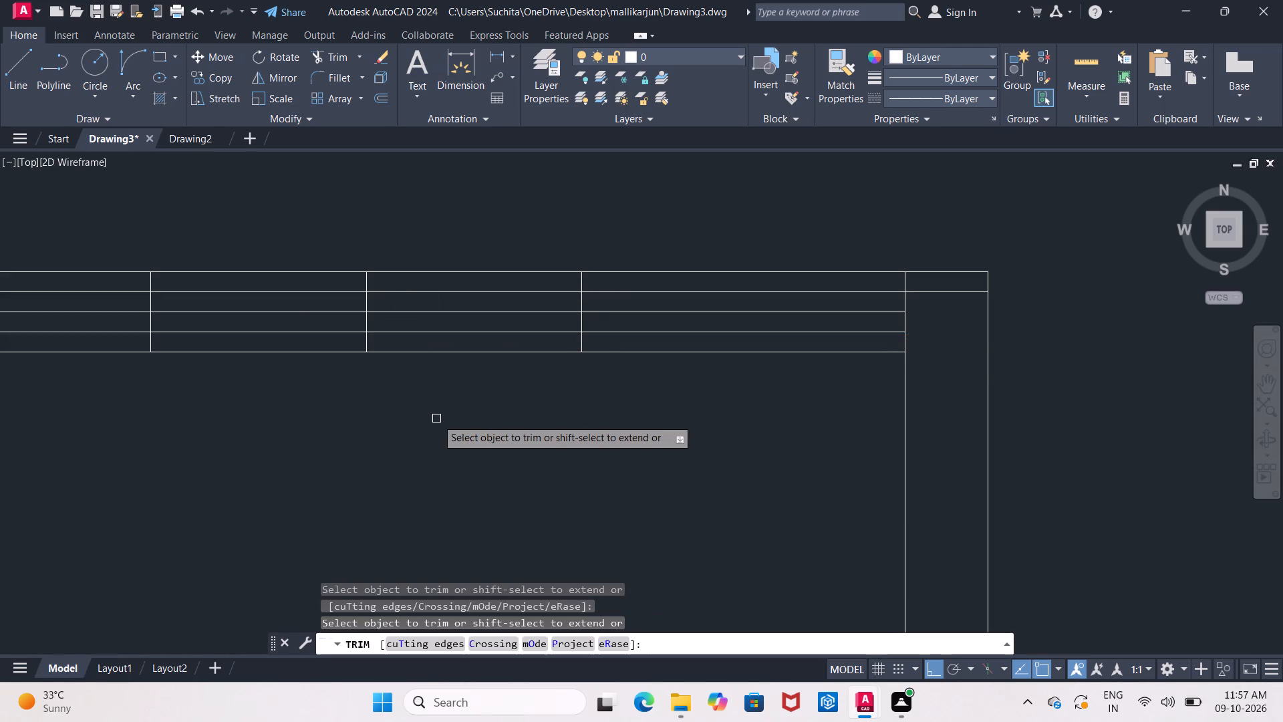
click(933, 295)
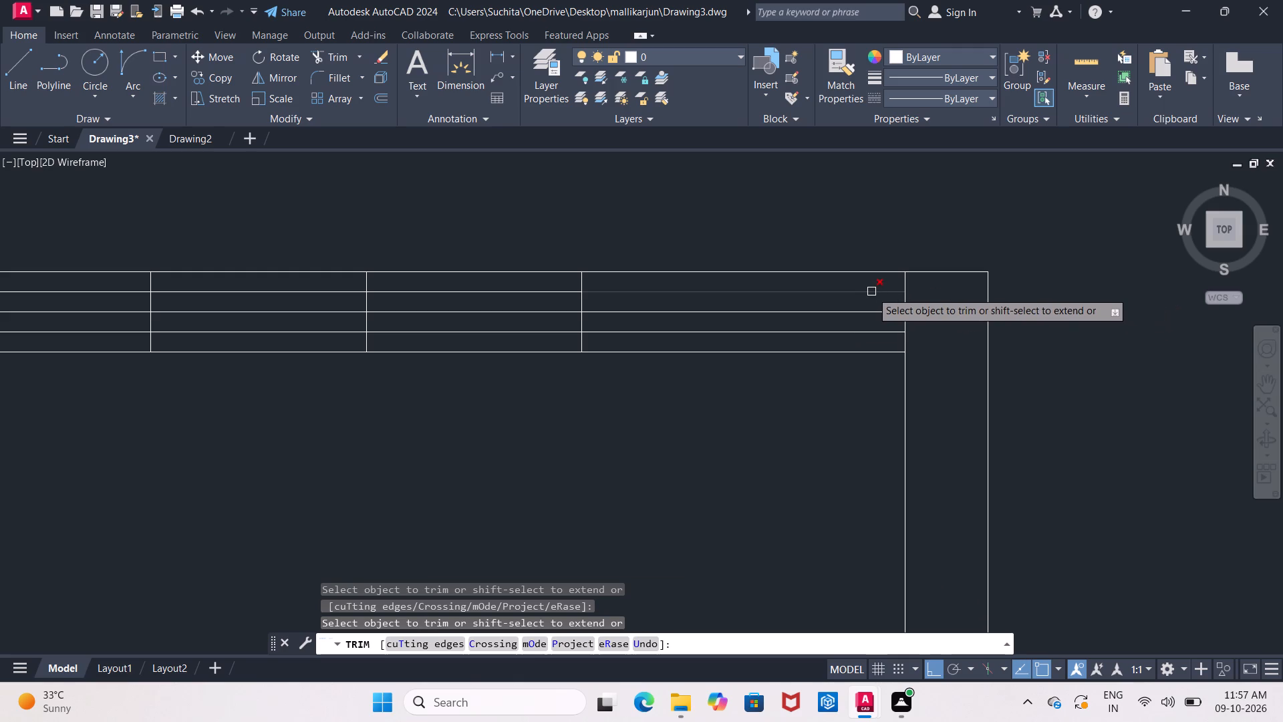
click(871, 291)
click(868, 316)
click(867, 329)
scroll(811, 313, down, 1)
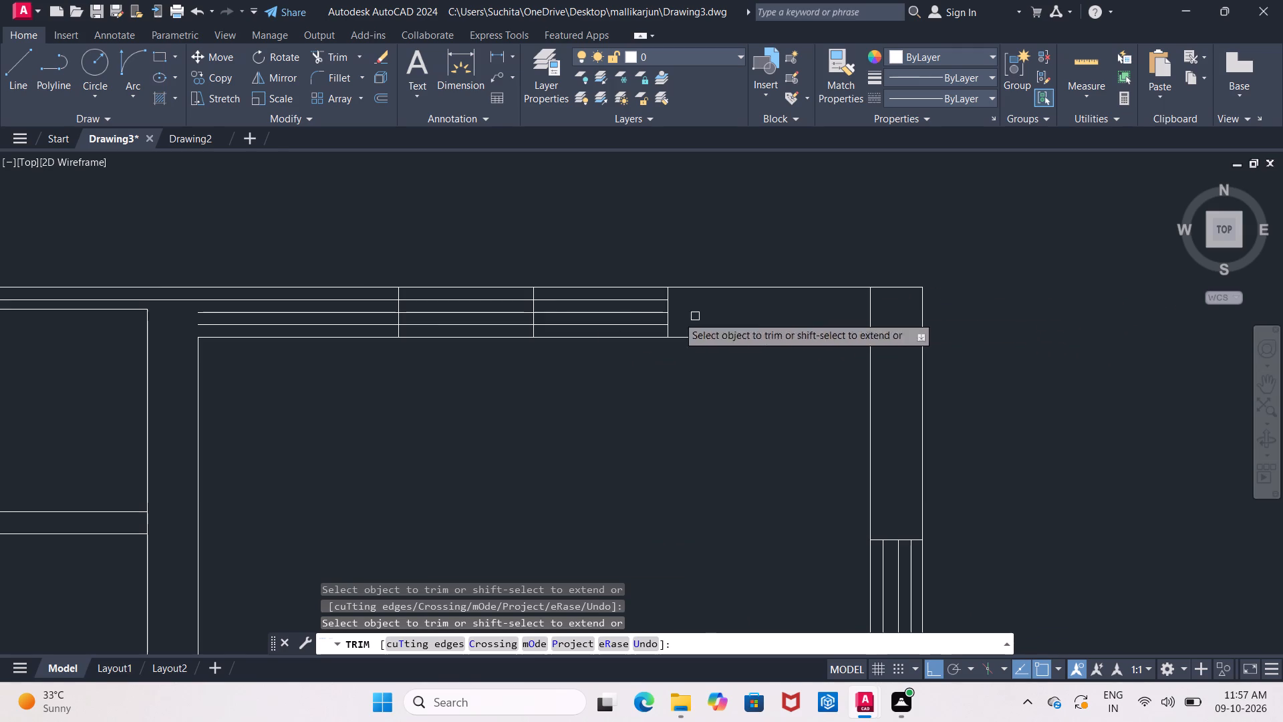
click(279, 301)
click(275, 310)
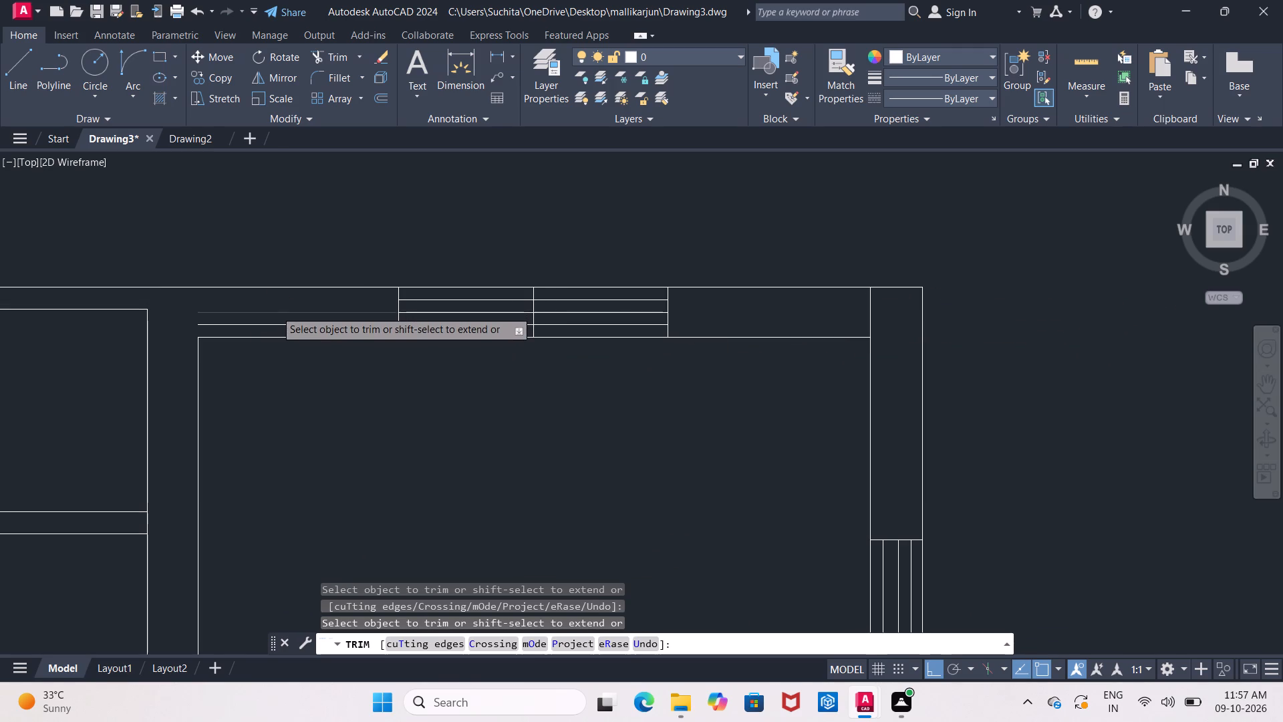
click(275, 322)
scroll(274, 320, down, 3)
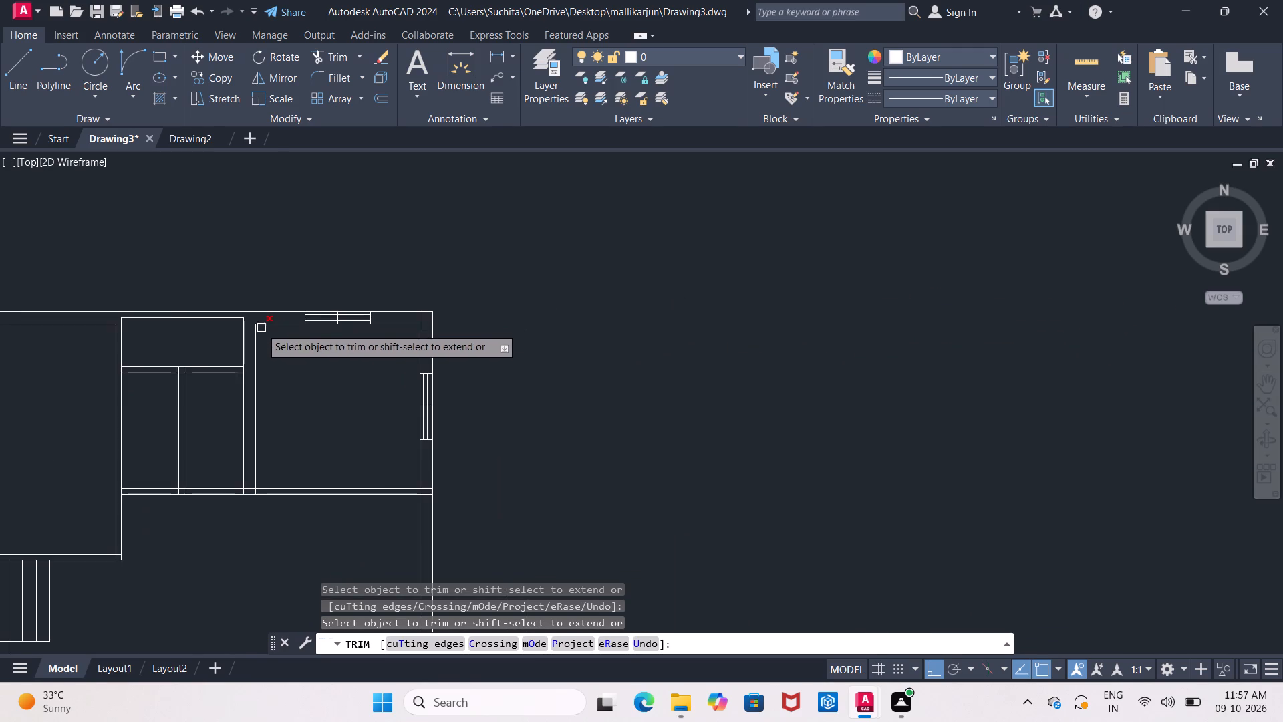
Trim away all segments of the middle vertical line inside the northeast room's north window.
scroll(261, 328, down, 1)
scroll(320, 332, up, 6)
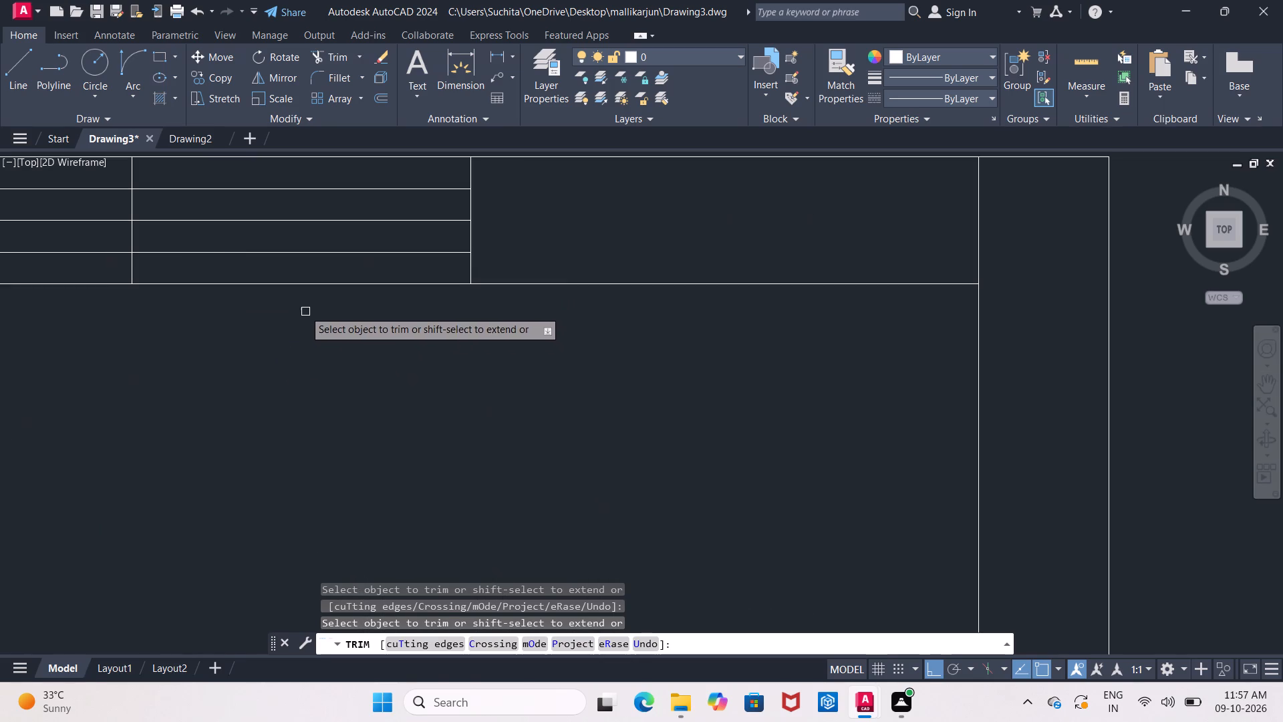
click(134, 272)
click(132, 238)
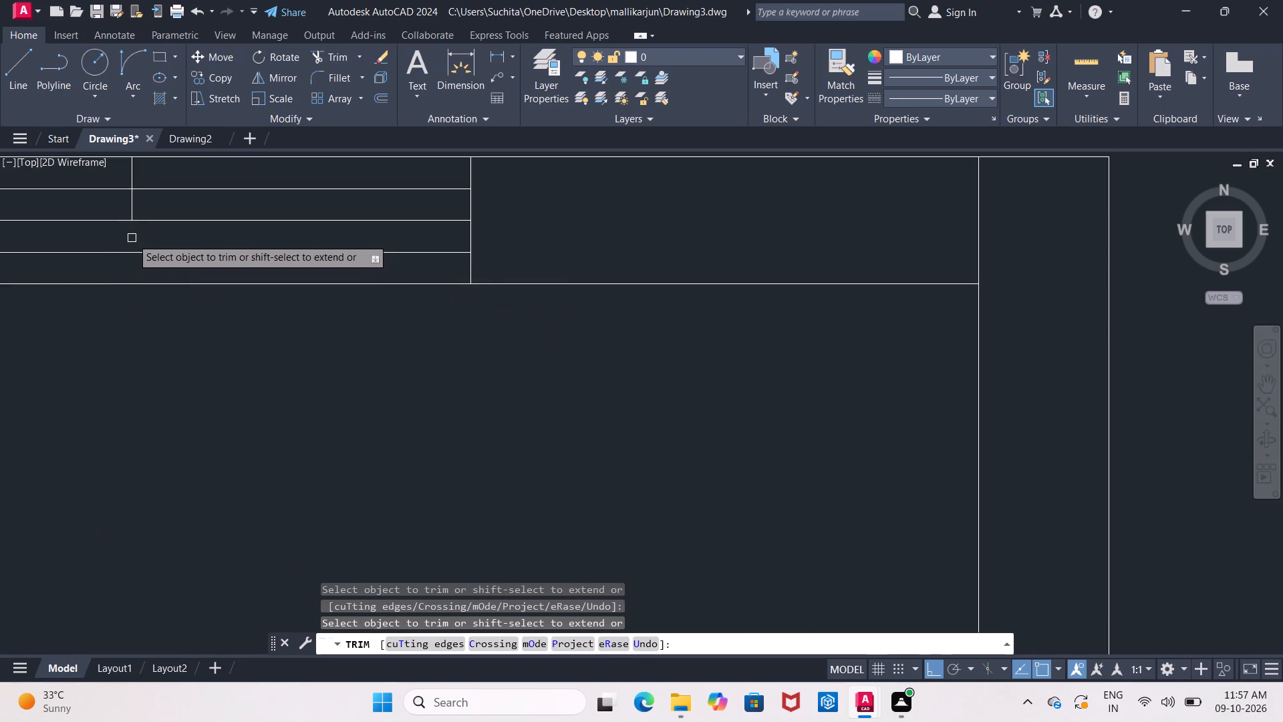
click(132, 215)
scroll(132, 215, down, 1)
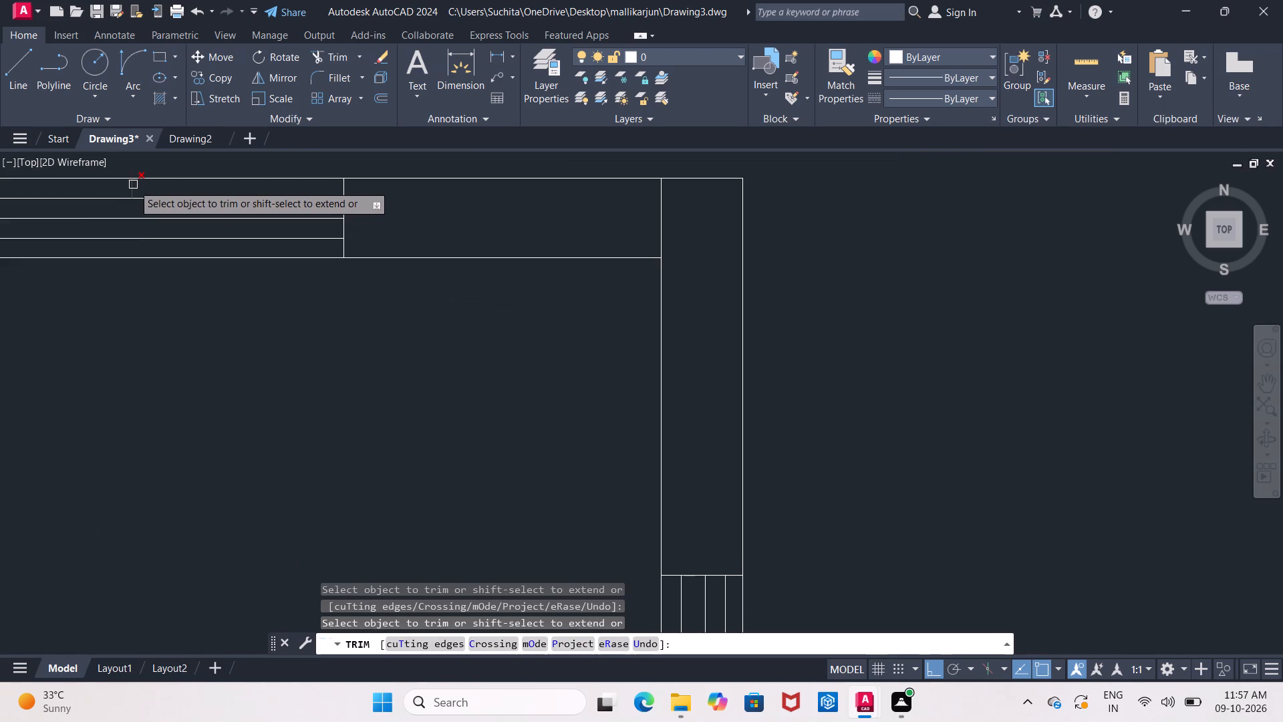
click(133, 185)
Trim away all segments of the middle cross line inside the northeast room's east wall window.
scroll(144, 205, down, 4)
middle_drag(154, 255, 297, 229)
scroll(361, 287, up, 4)
click(470, 297)
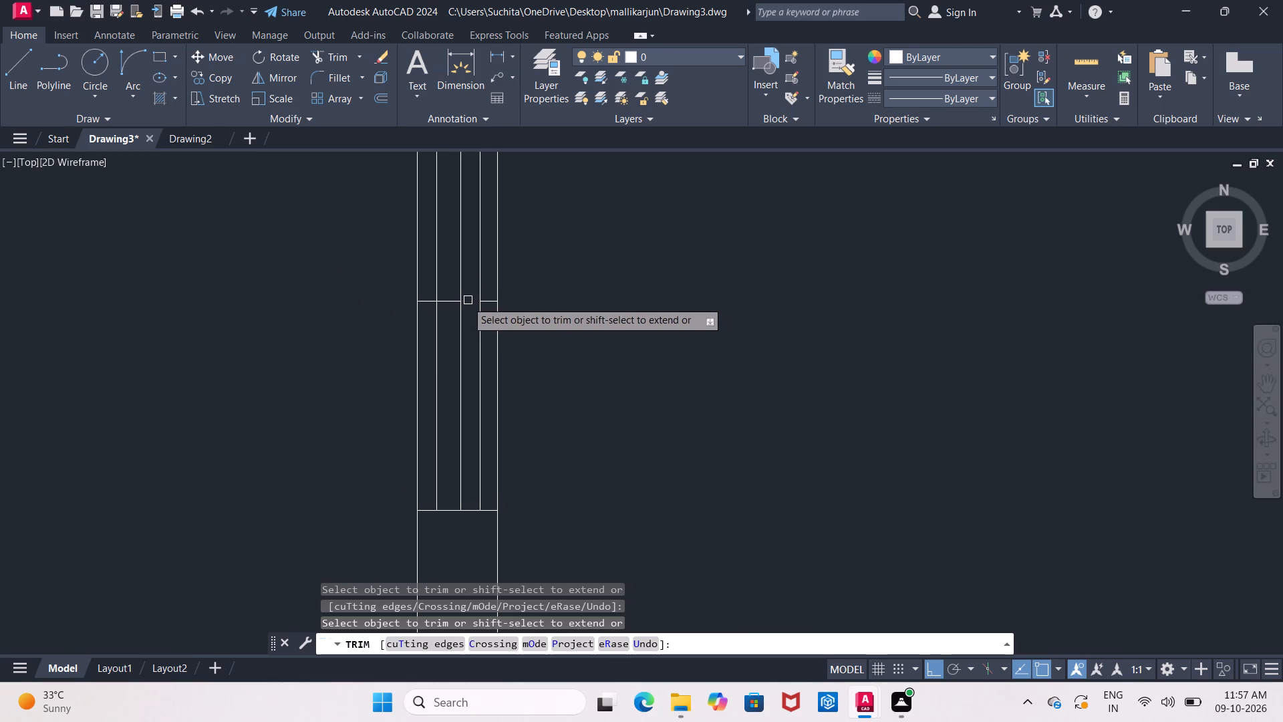
click(450, 305)
click(432, 302)
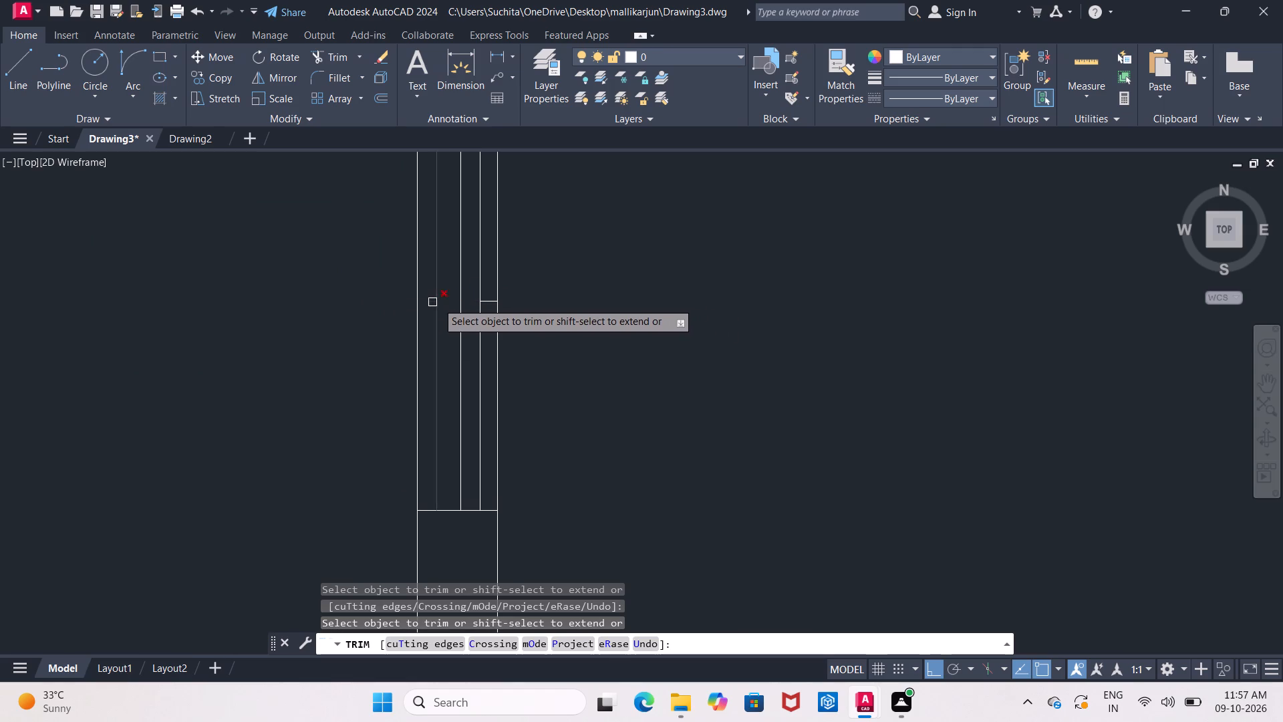
click(490, 304)
scroll(541, 304, down, 6)
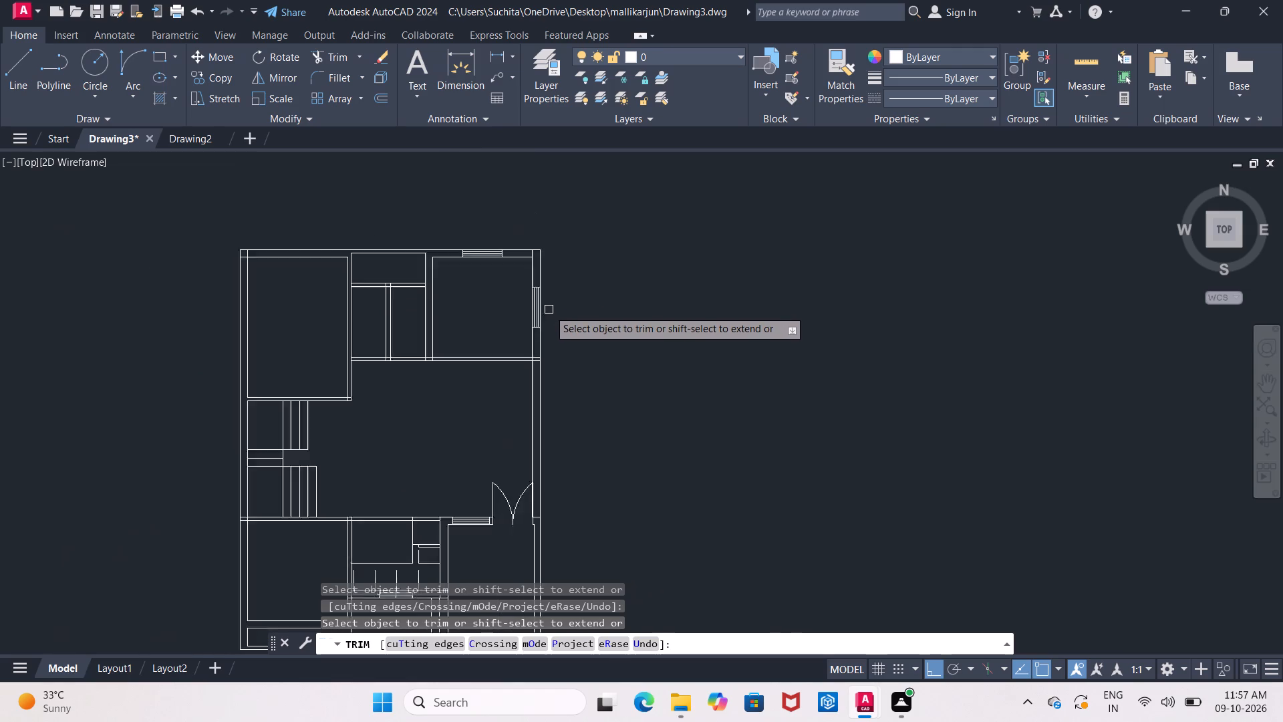
scroll(549, 310, down, 1)
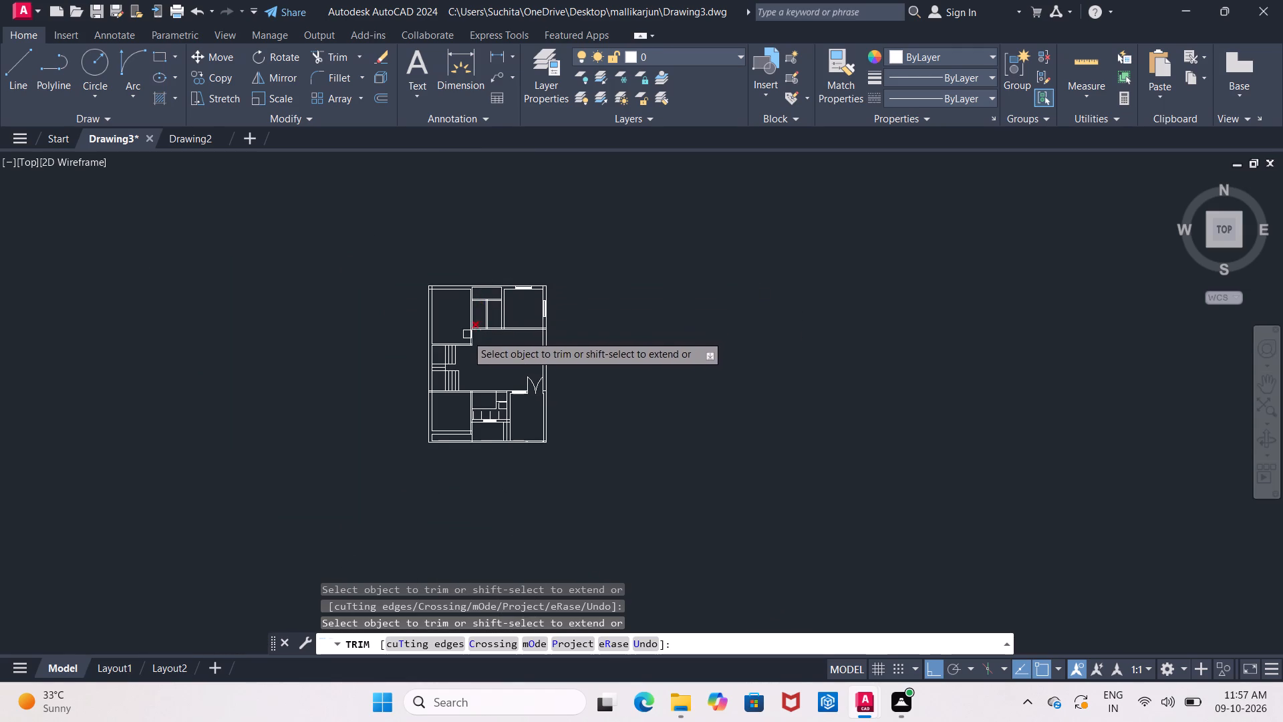
scroll(480, 299, up, 3)
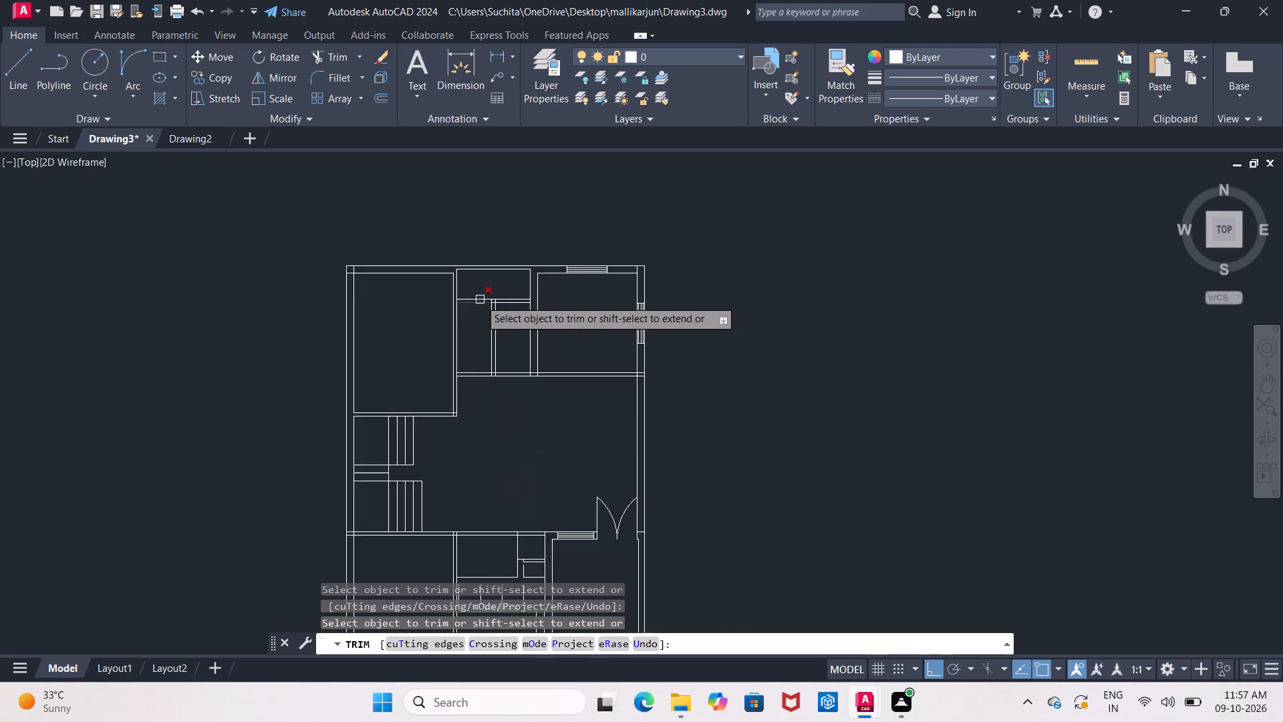
scroll(480, 299, up, 3)
middle_drag(479, 277, 449, 211)
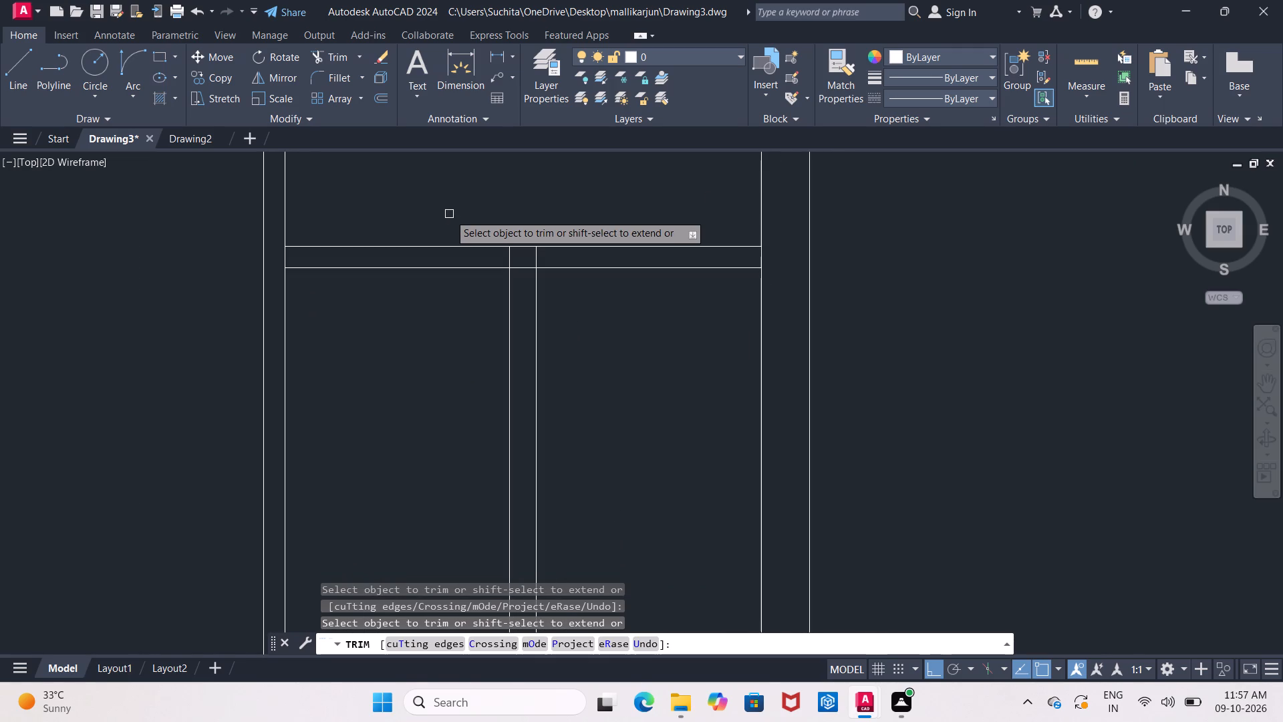
key(Escape)
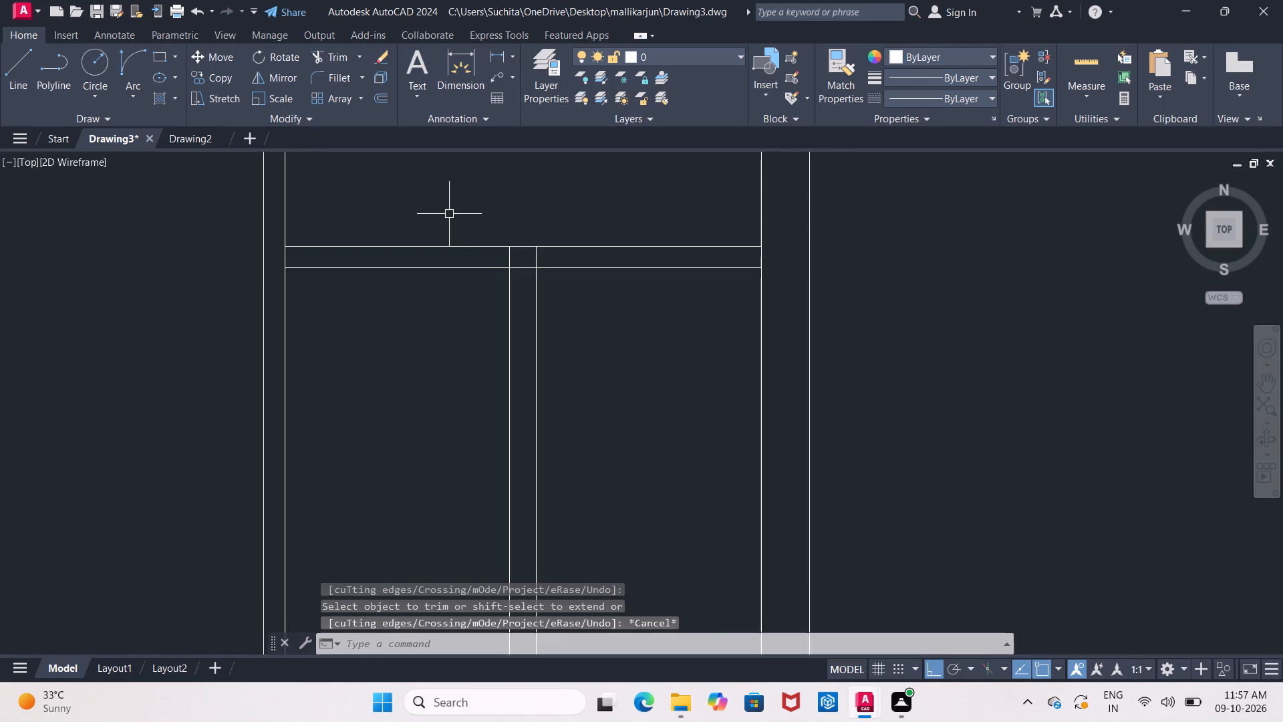
Work out 3.6 divided by 2 in the Calculator, then close it.
text(3.6)
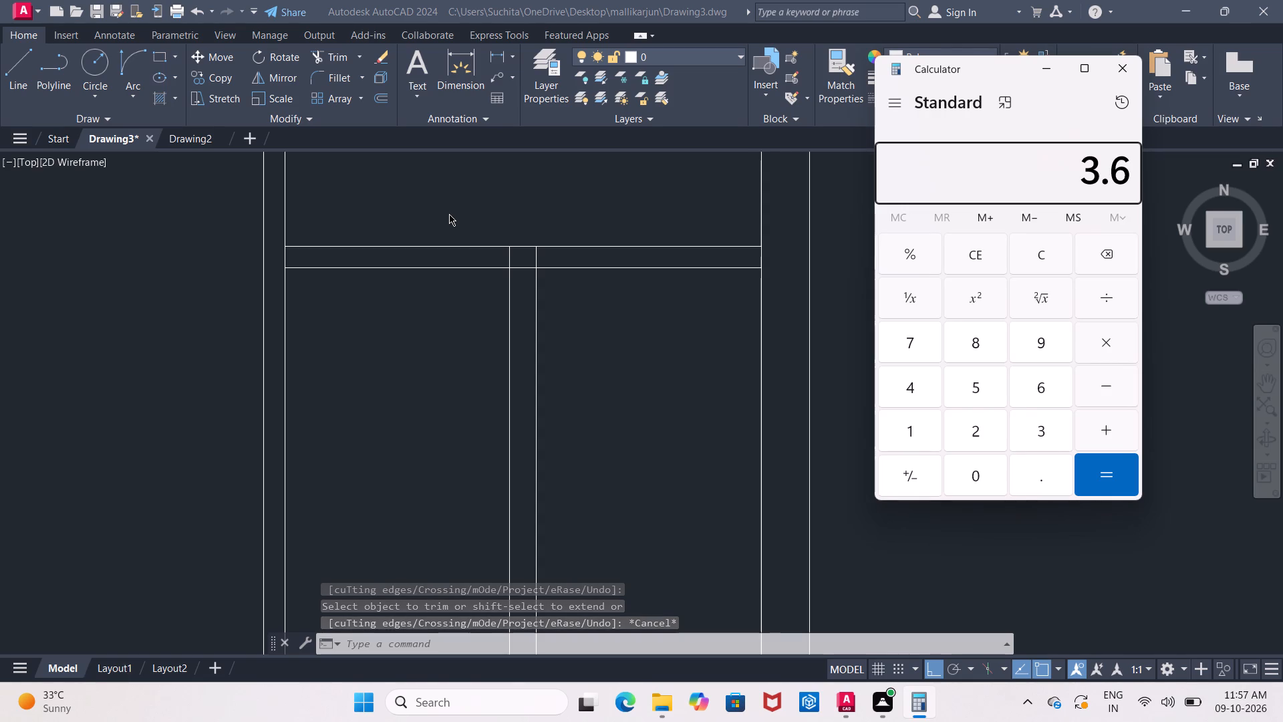
text(/2)
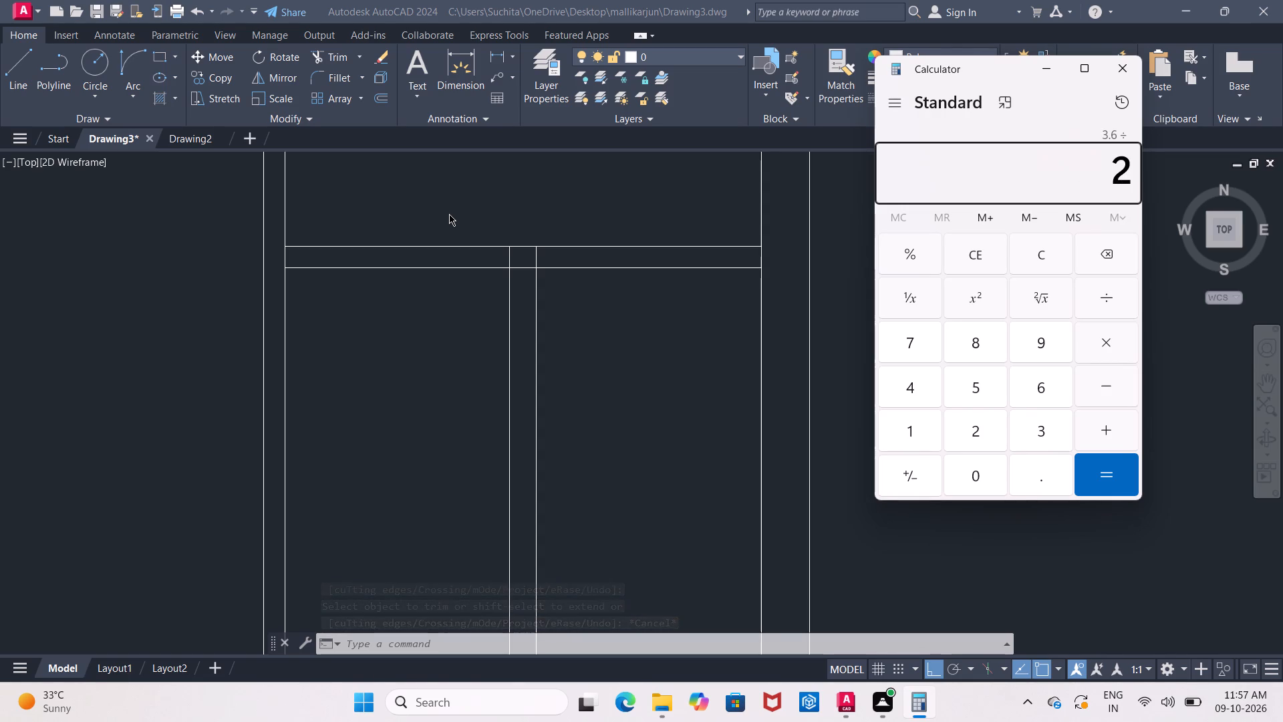
key(Return)
key(Escape)
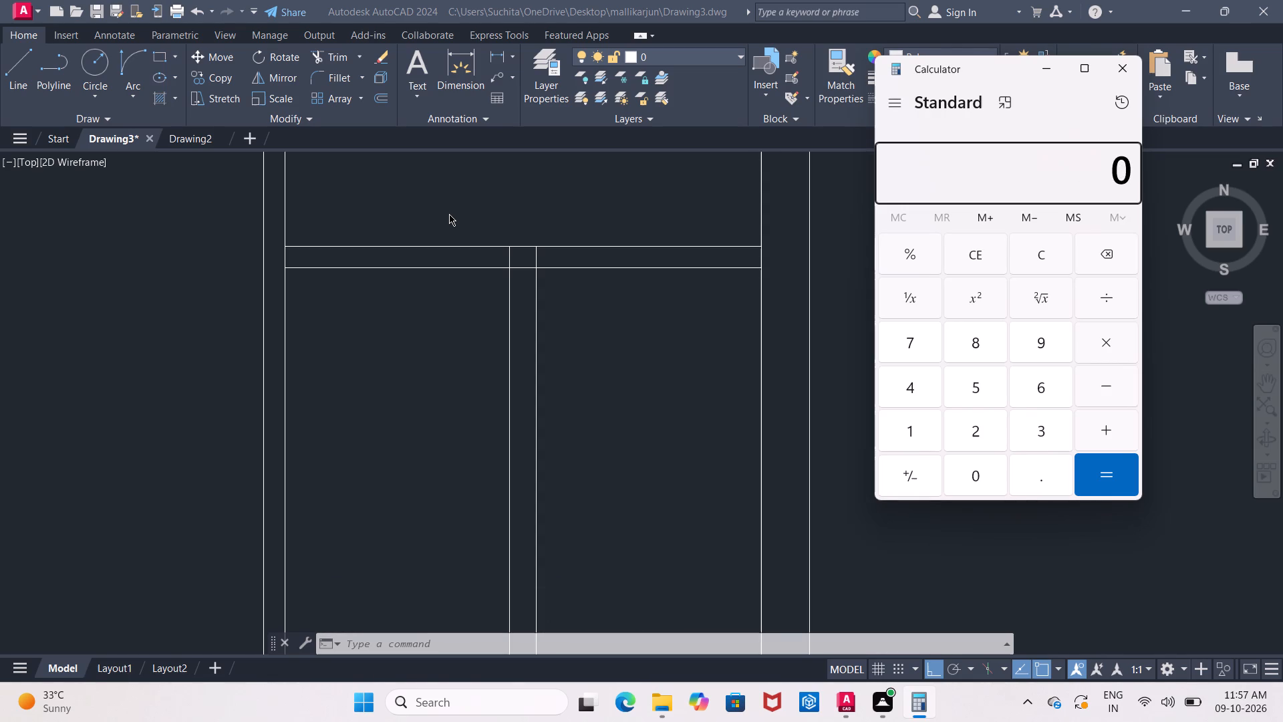
click(1110, 57)
click(1127, 73)
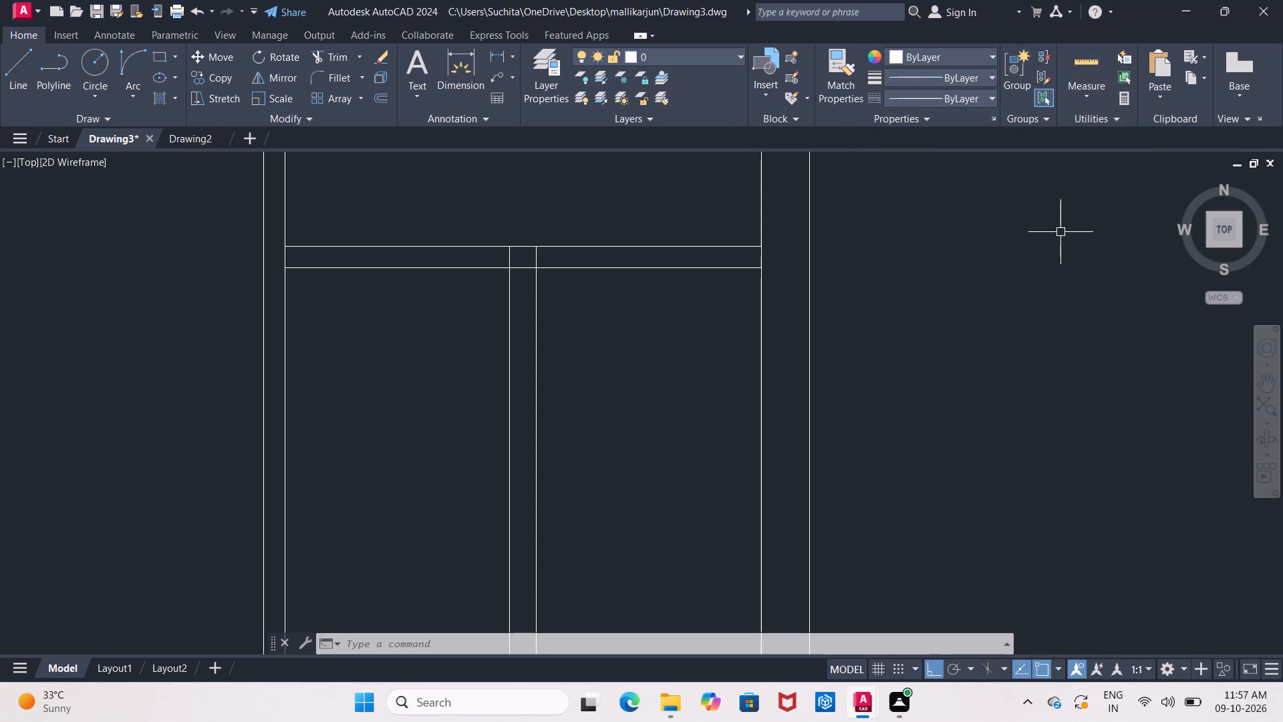
Offset the west small room's west wall line and the middle partition's east line 1'8" eastward.
key(o)
key(Return)
text(1'8")
key(Return)
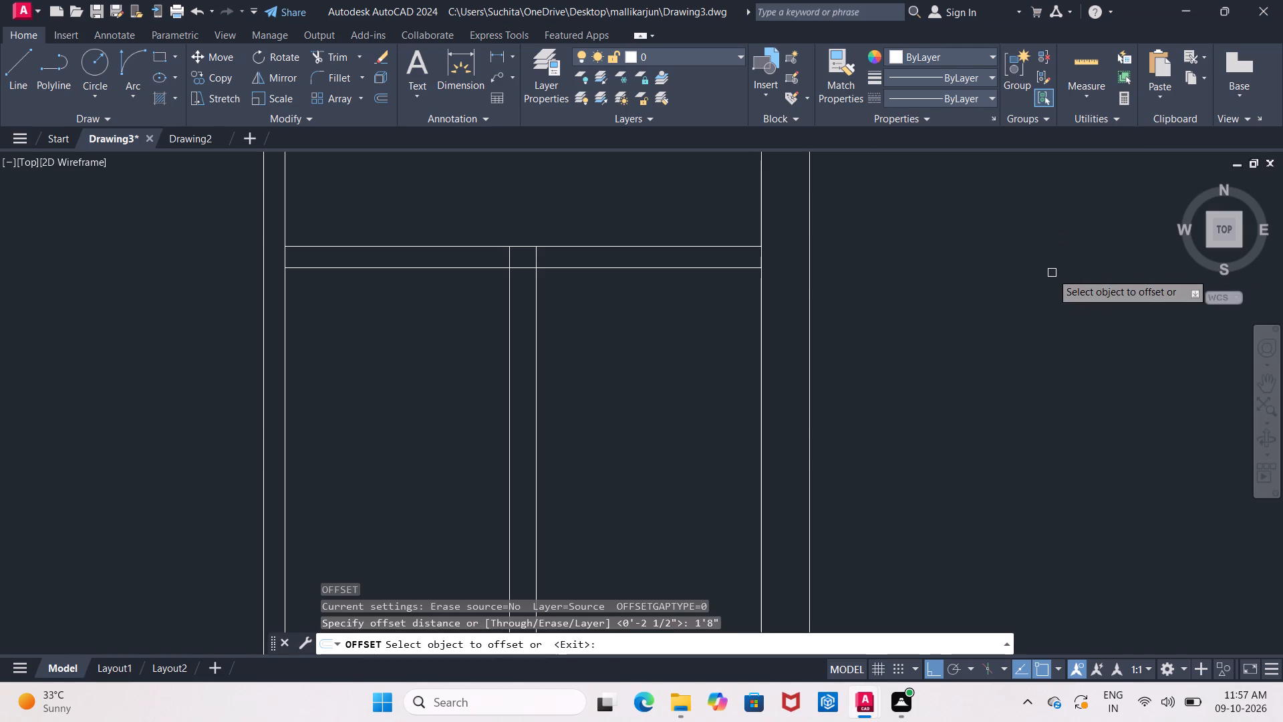
click(285, 261)
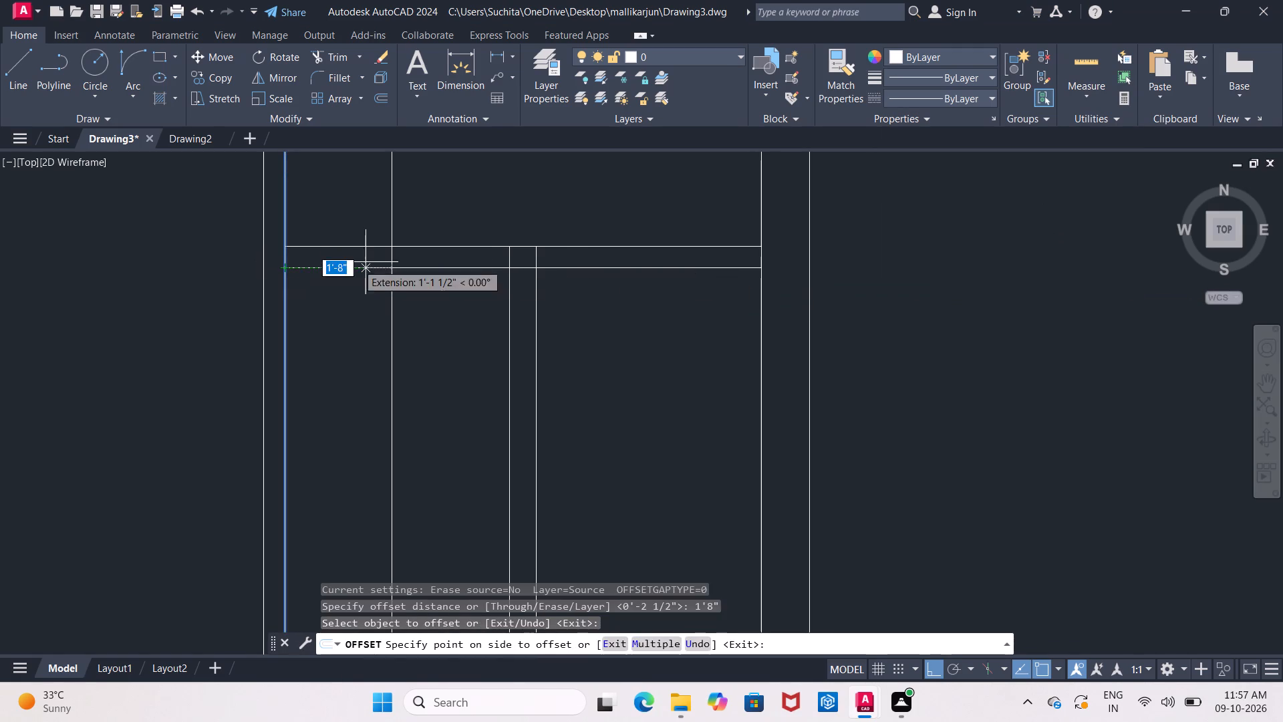
click(366, 262)
click(539, 258)
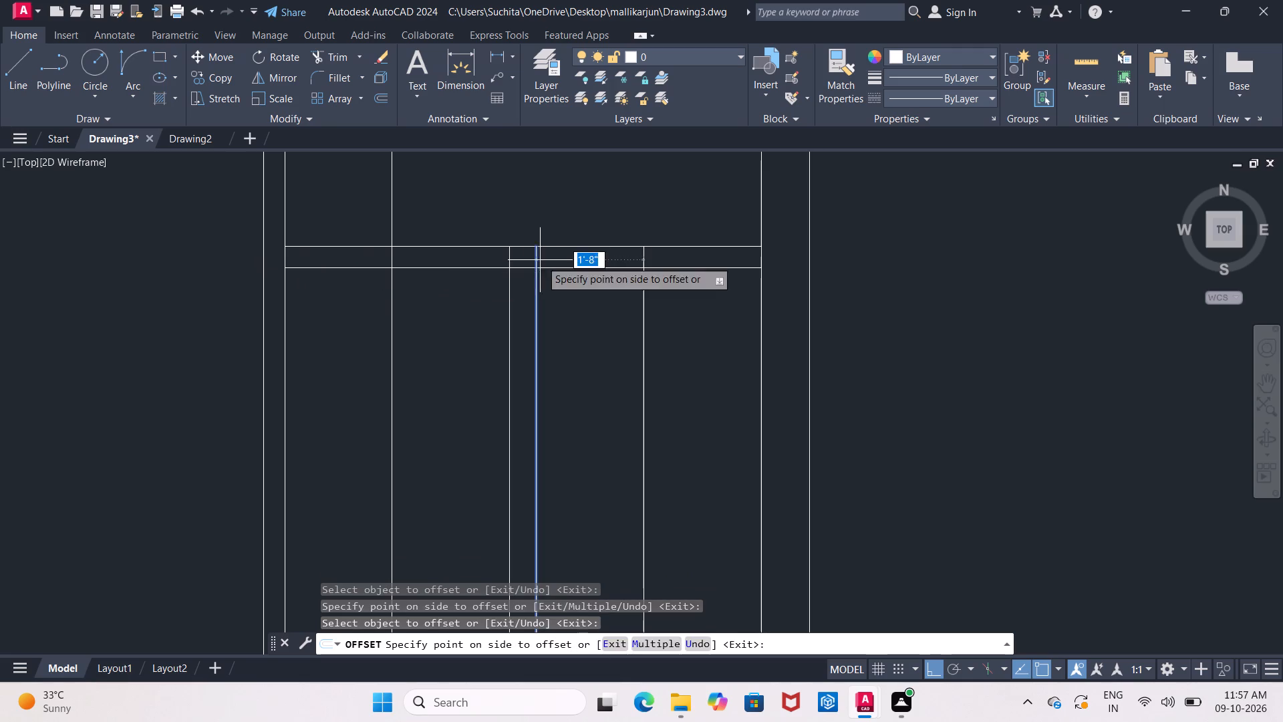
click(597, 255)
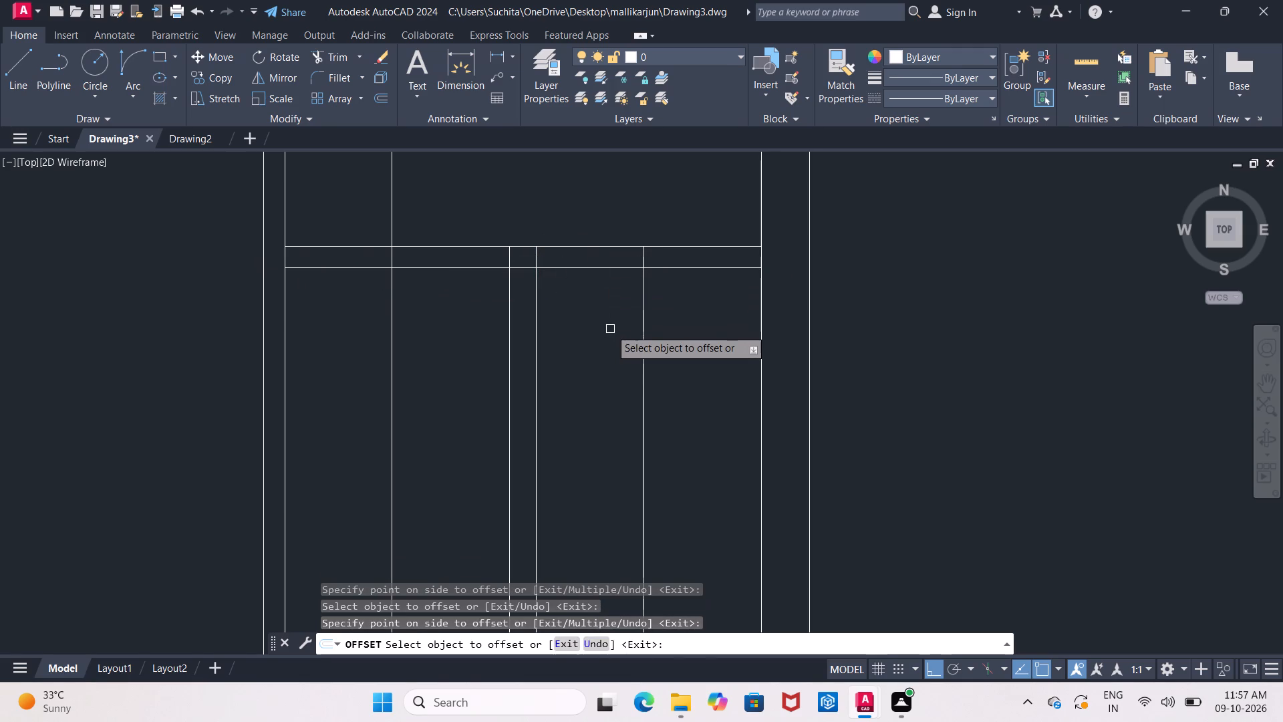
key(Escape)
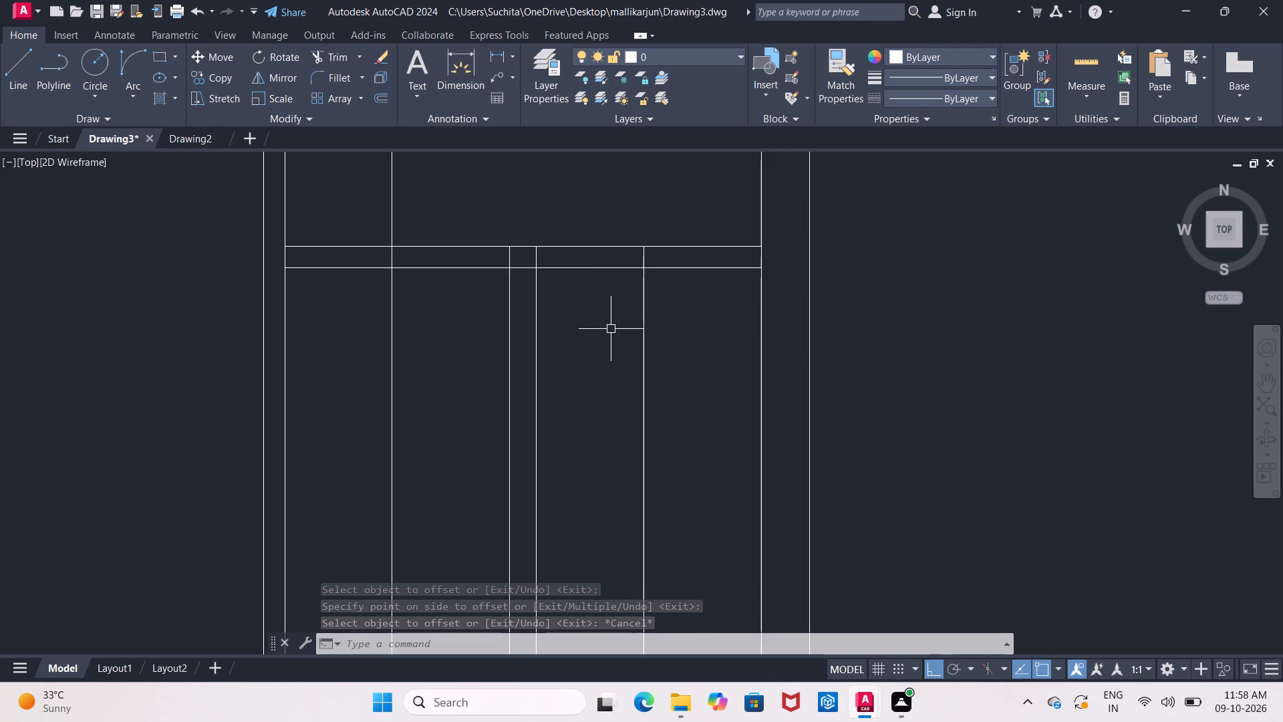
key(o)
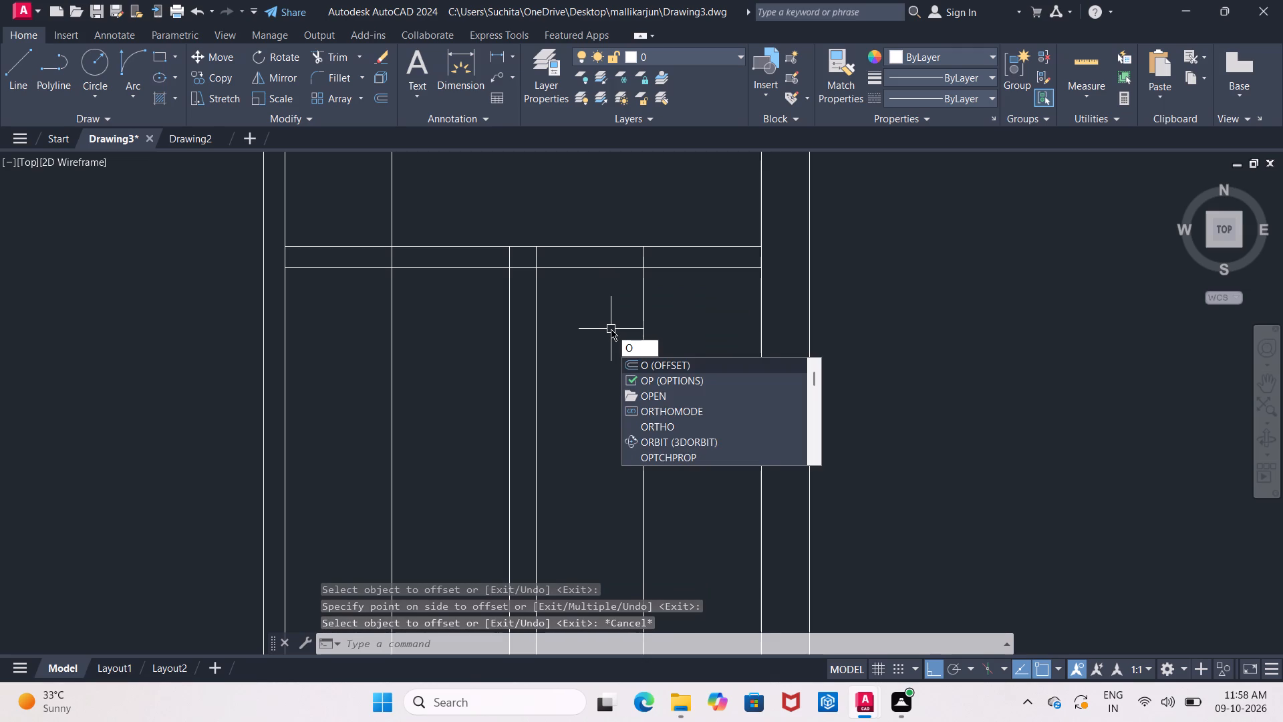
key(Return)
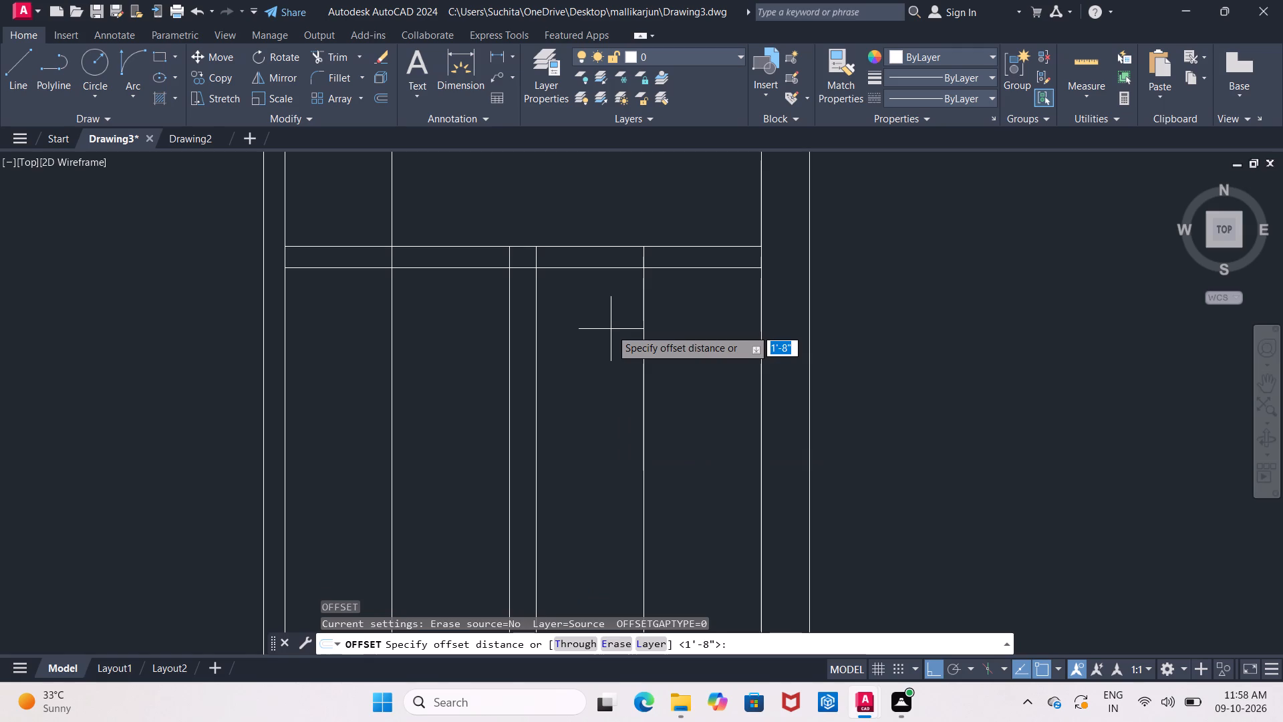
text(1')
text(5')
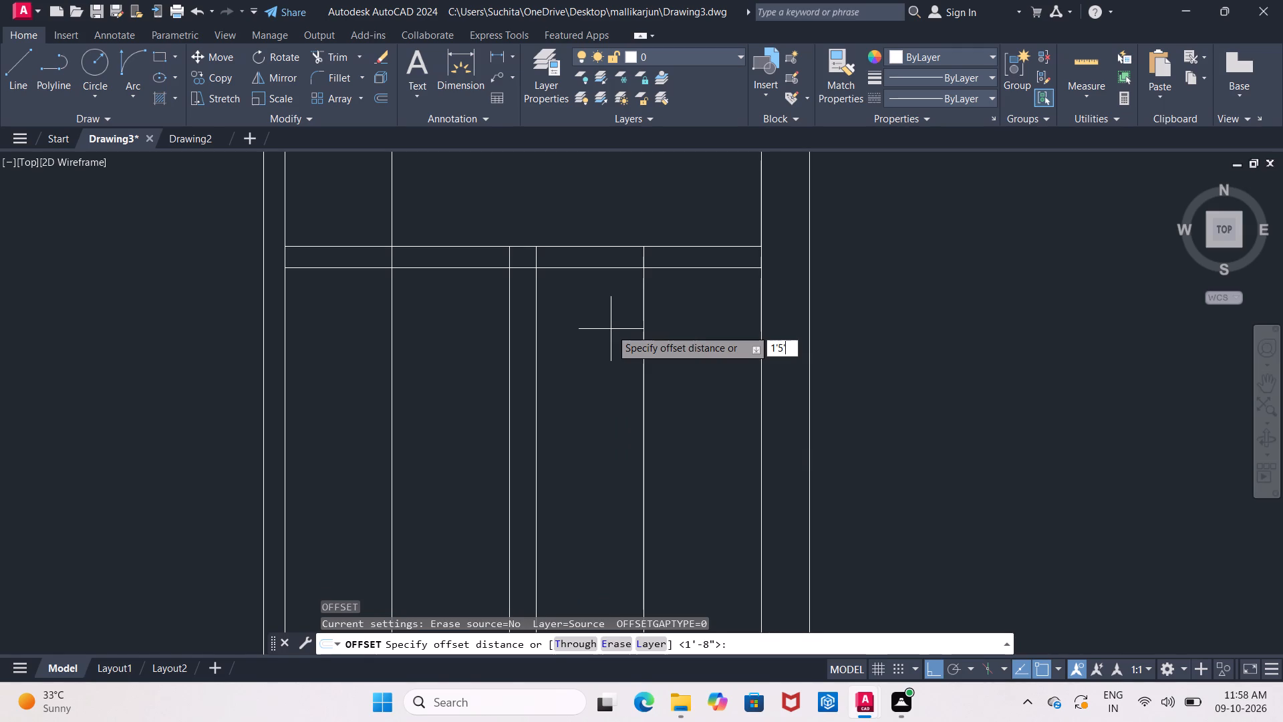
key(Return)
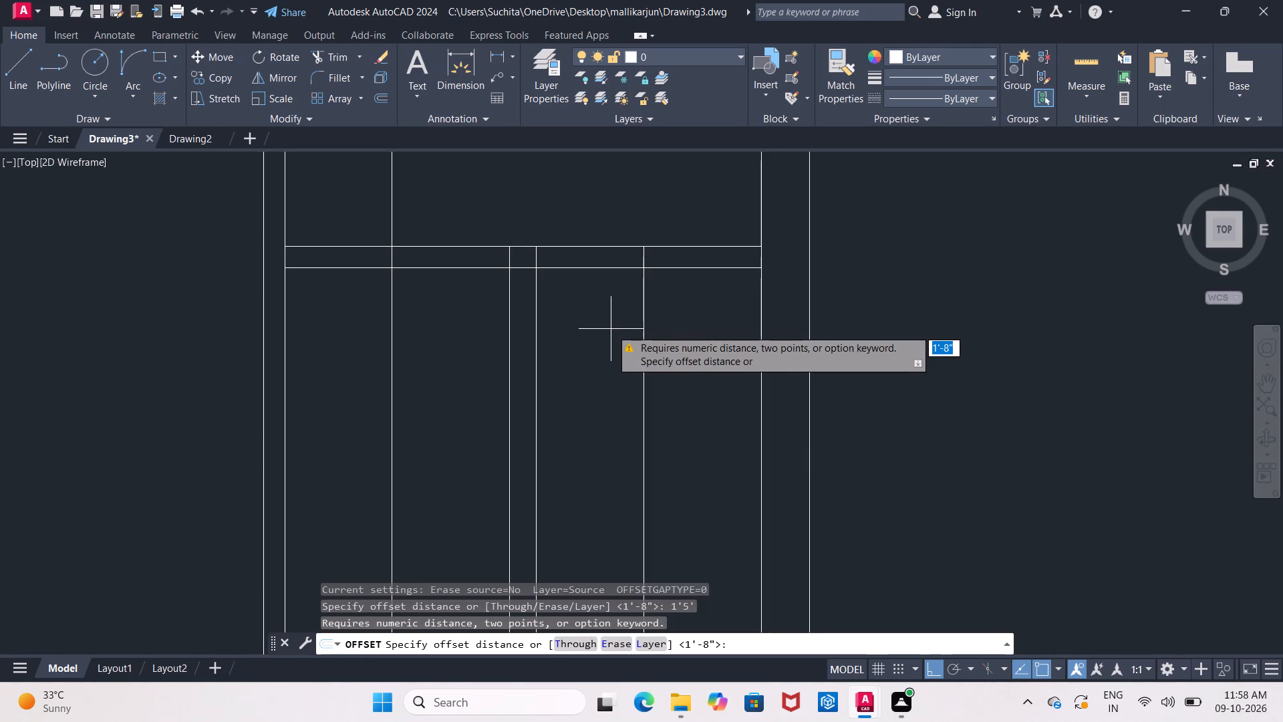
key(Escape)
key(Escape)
Offset the west small room's new vertical centre line 1' to the east and 1' to the west.
key(o)
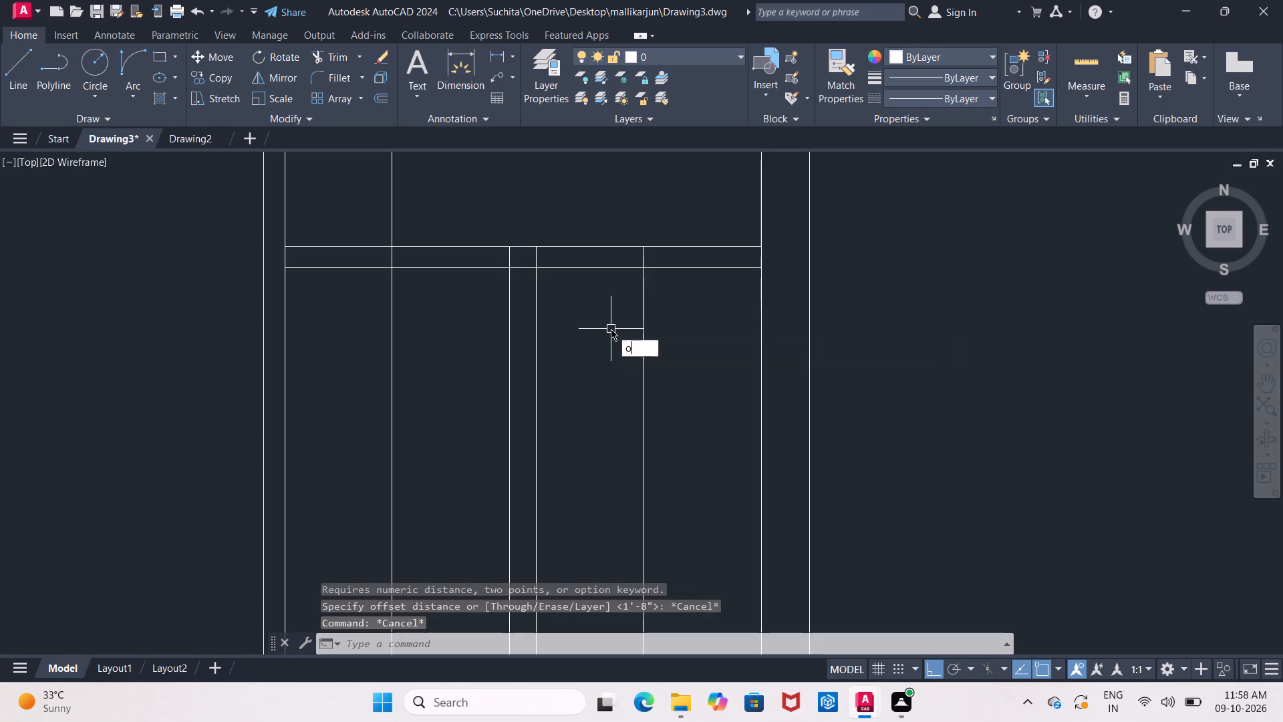
key(Return)
text(1'5)
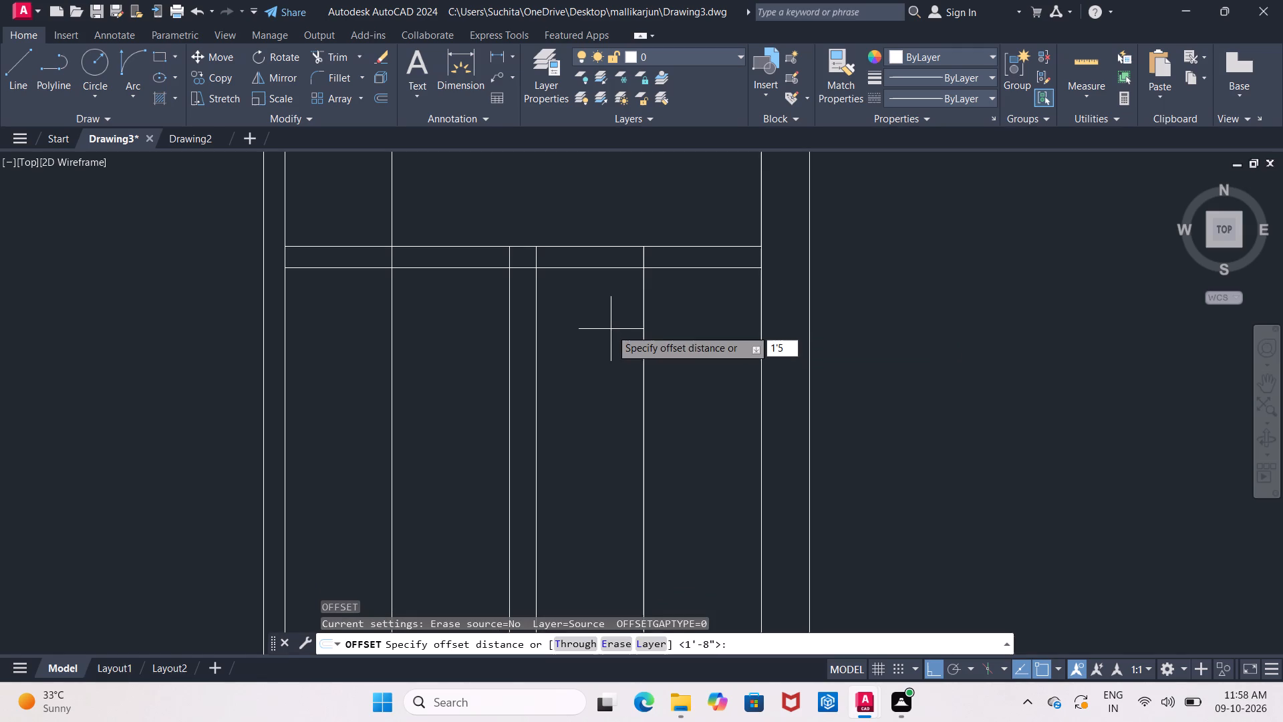
key(shift+quotedbl)
key(Return)
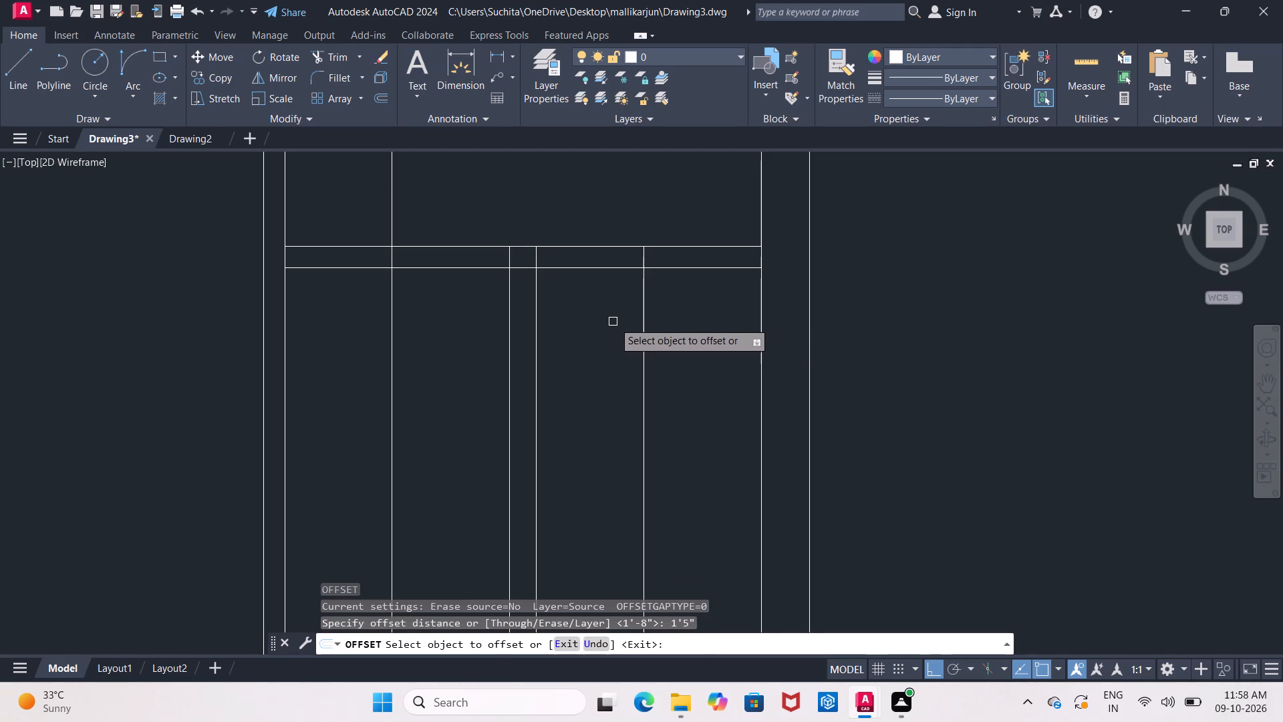
click(389, 318)
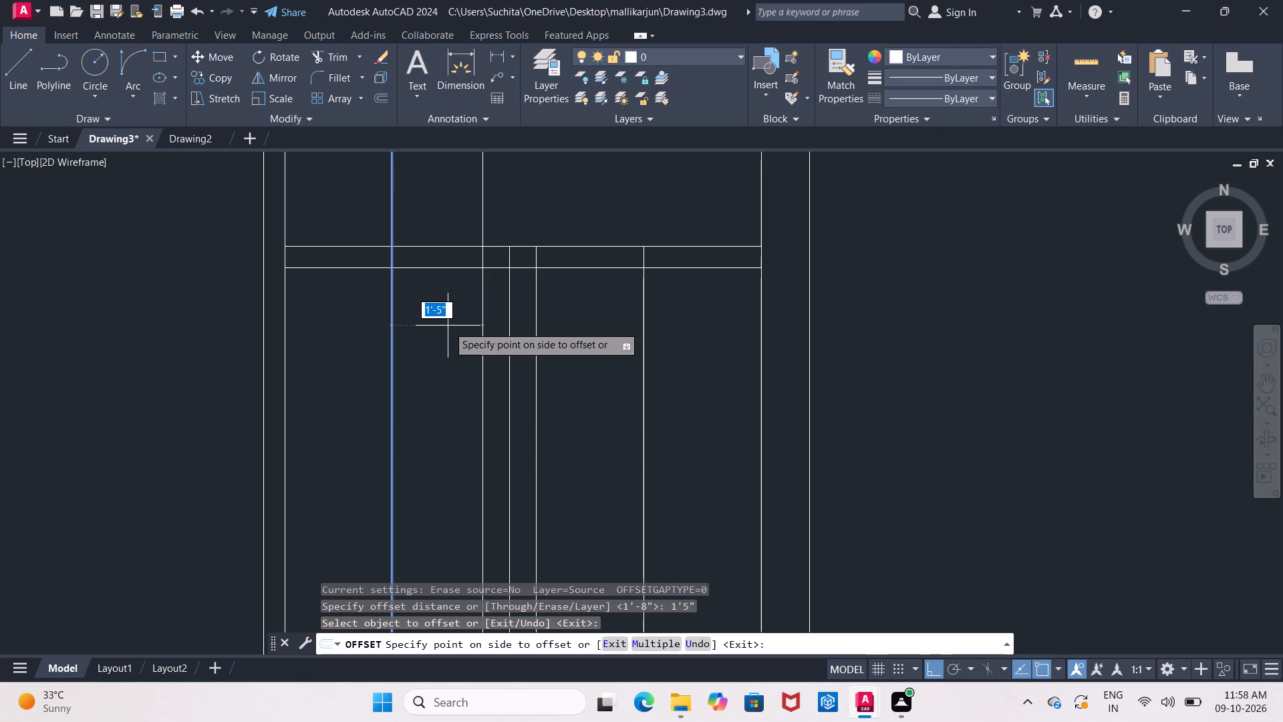
key(BackSpace)
text(1')
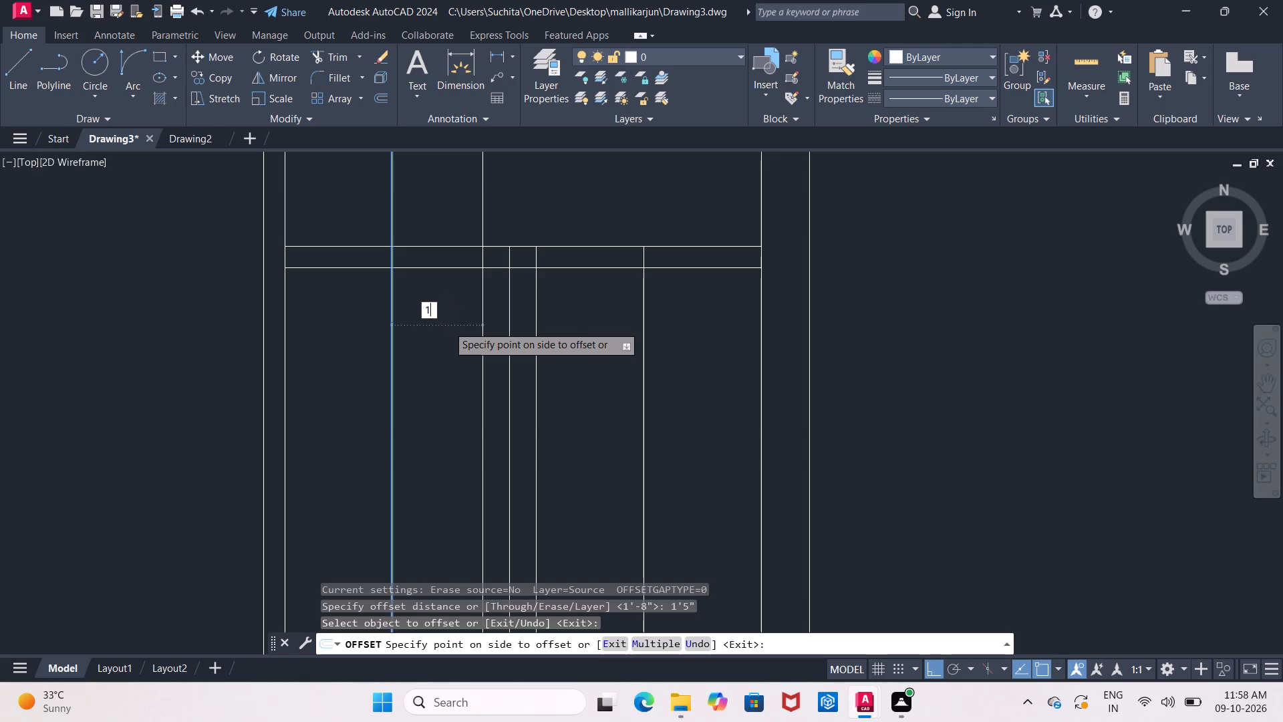
key(Return)
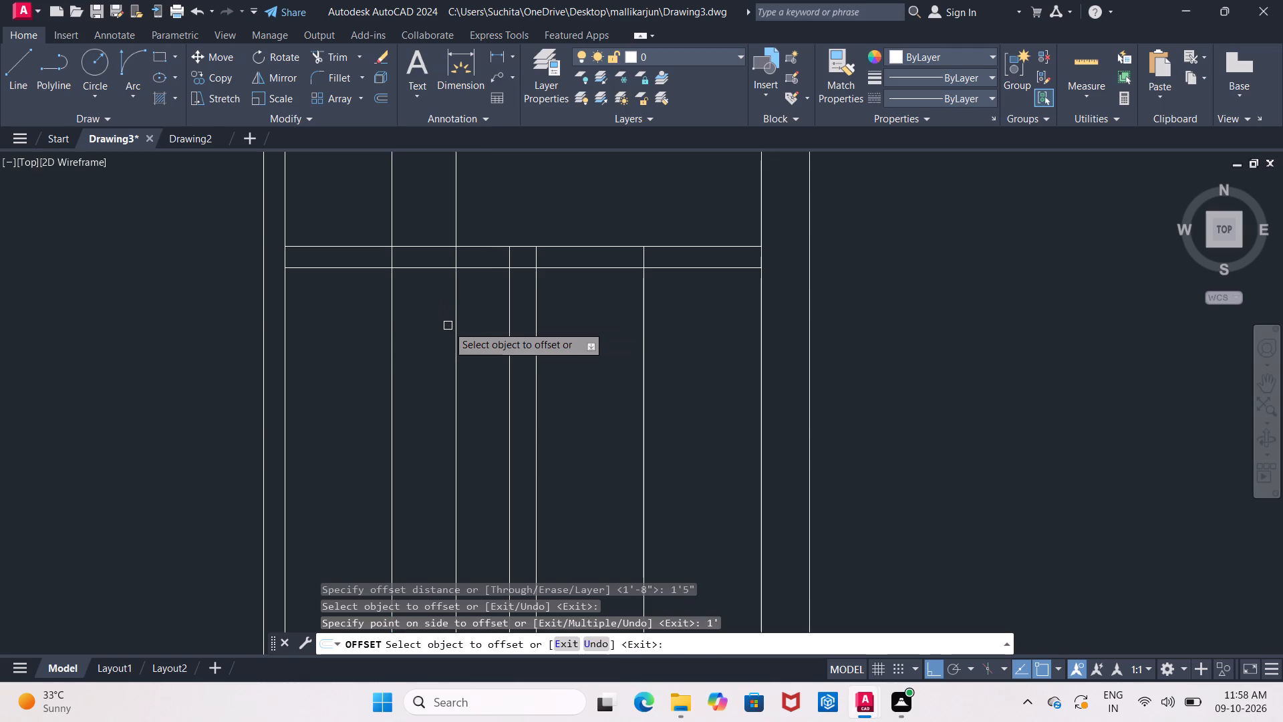
click(392, 302)
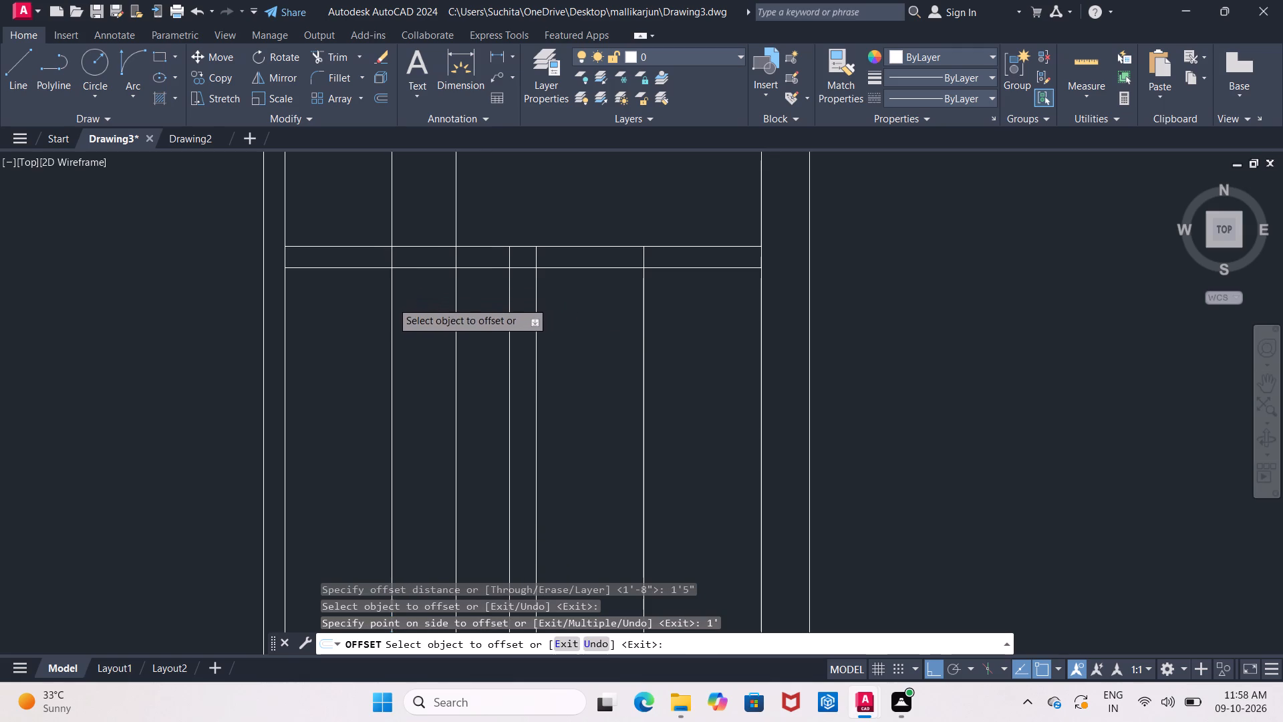
key(BackSpace)
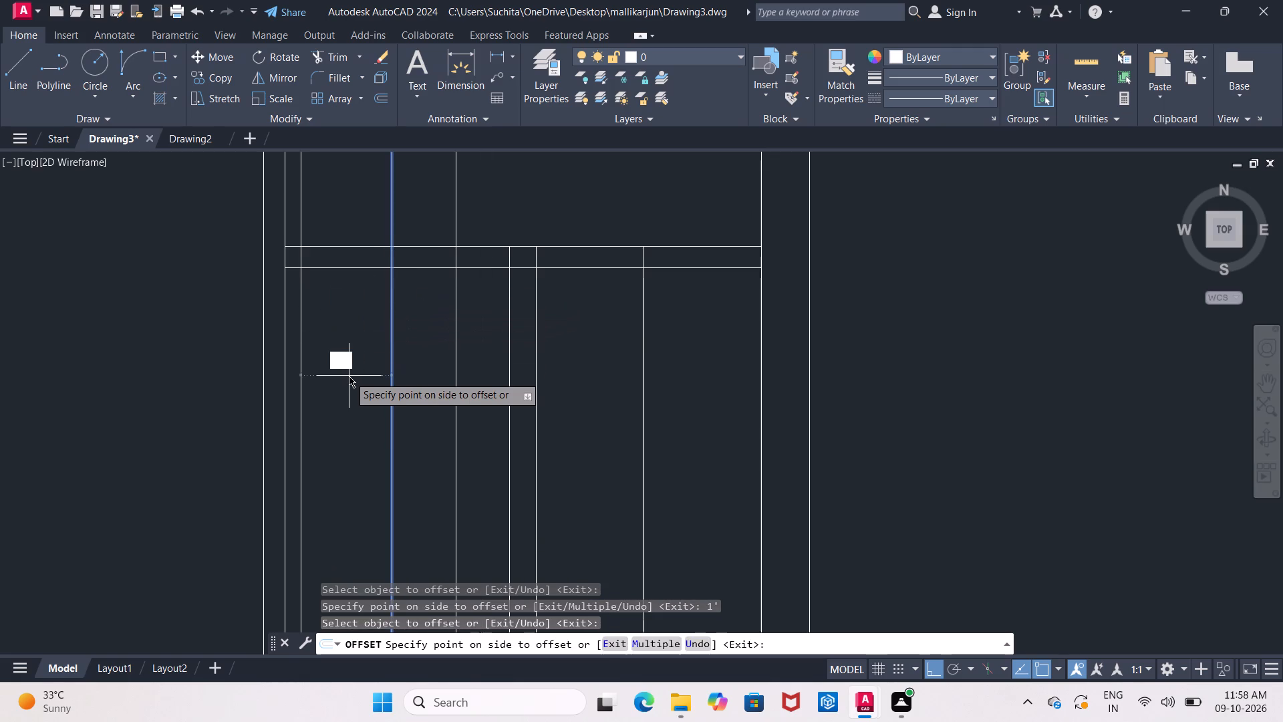
text(1')
key(Return)
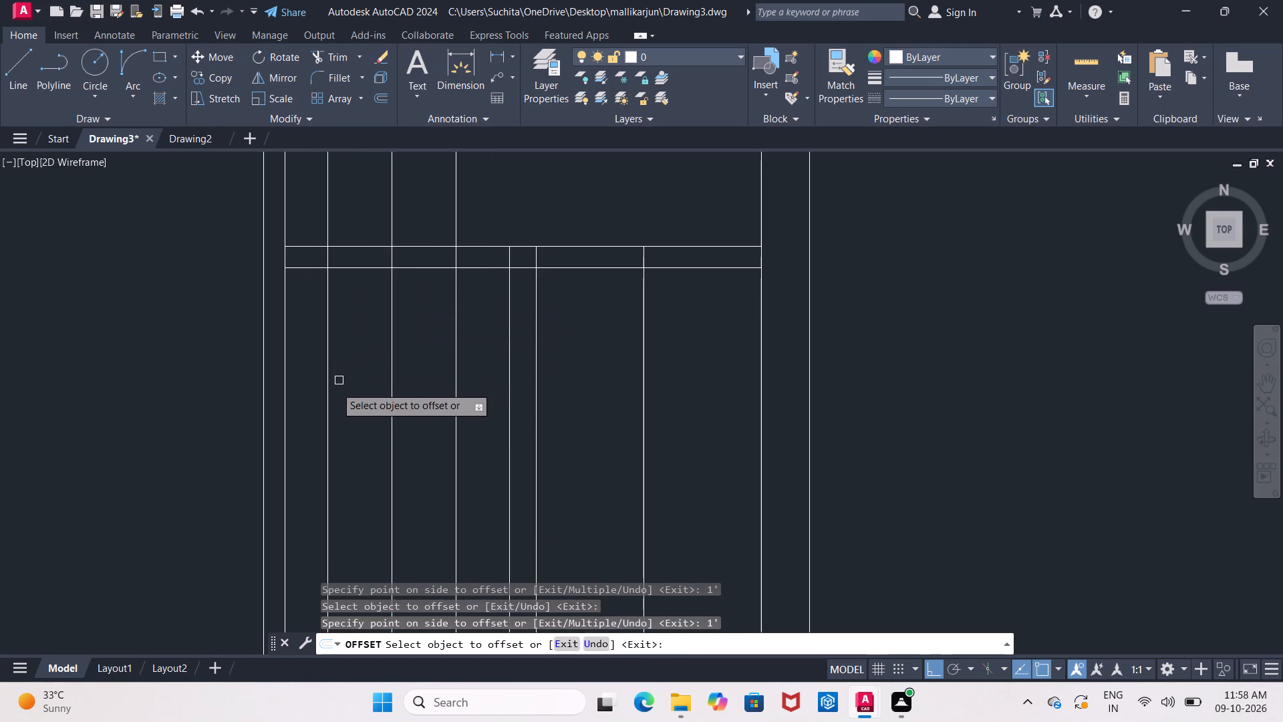
Offset the east small room's new vertical centre line 1' to the east and 1' to the west.
click(647, 339)
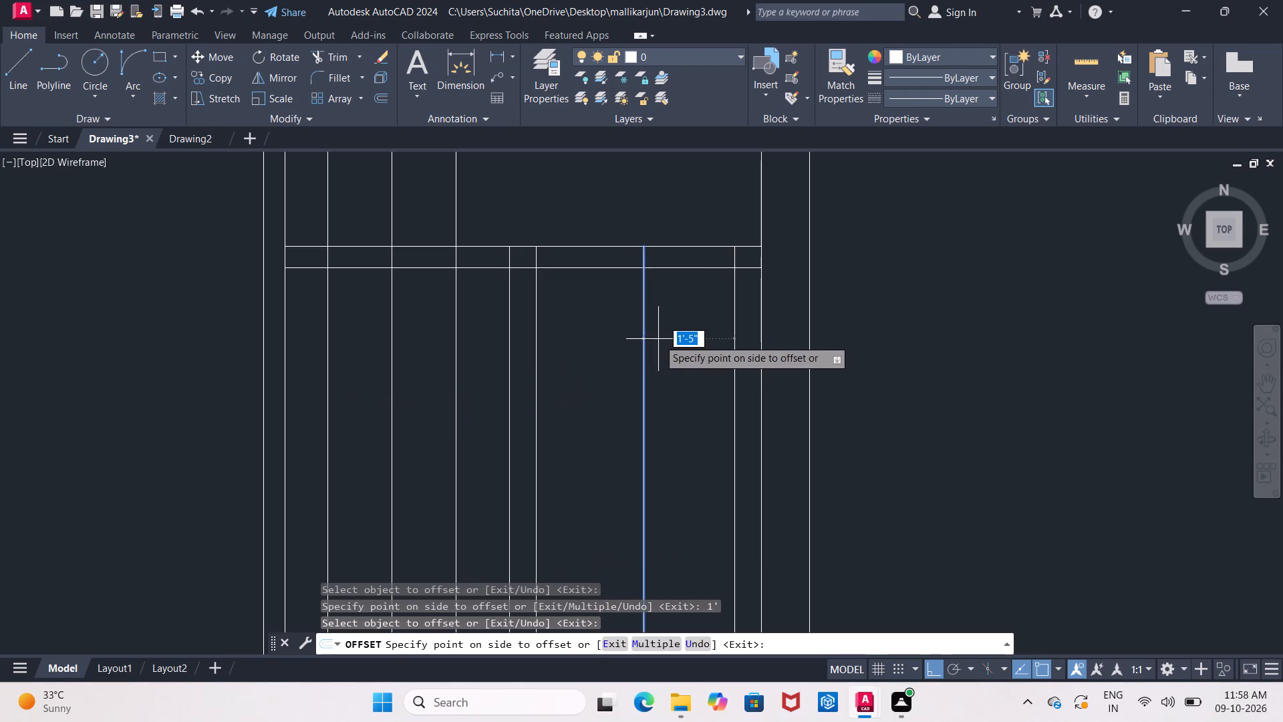
key(1)
key(apostrophe)
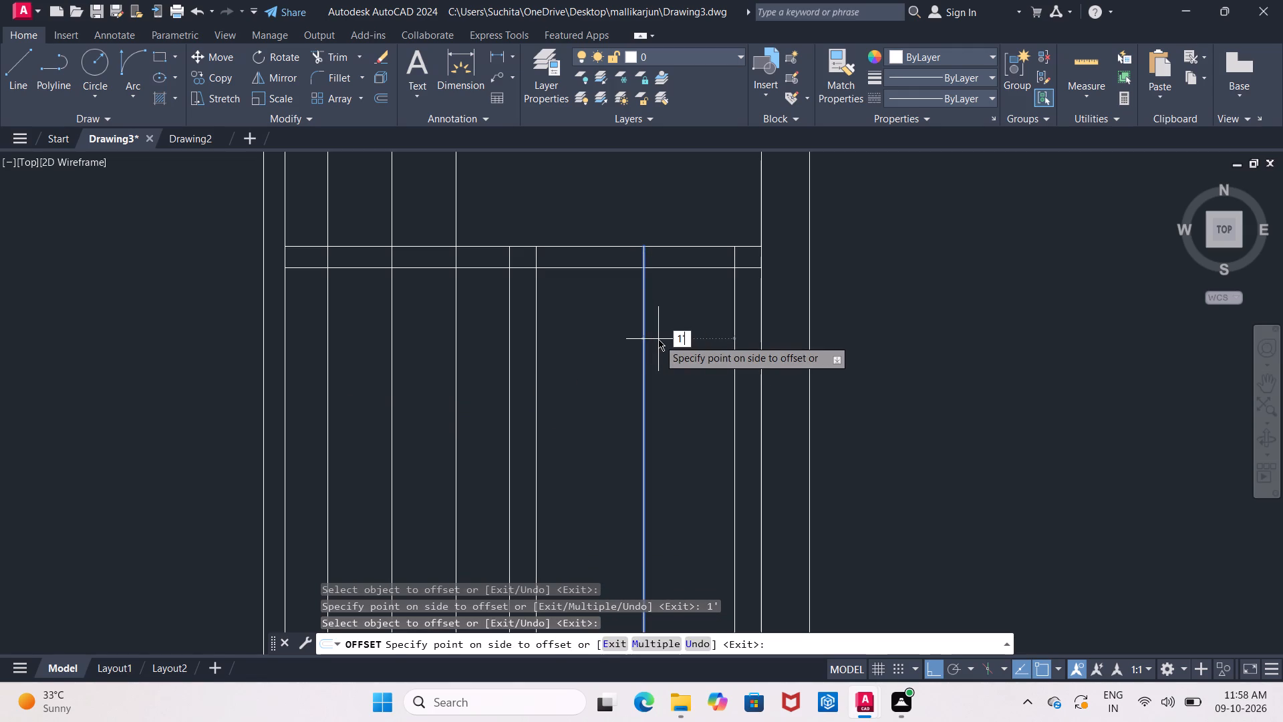
key(Return)
click(645, 334)
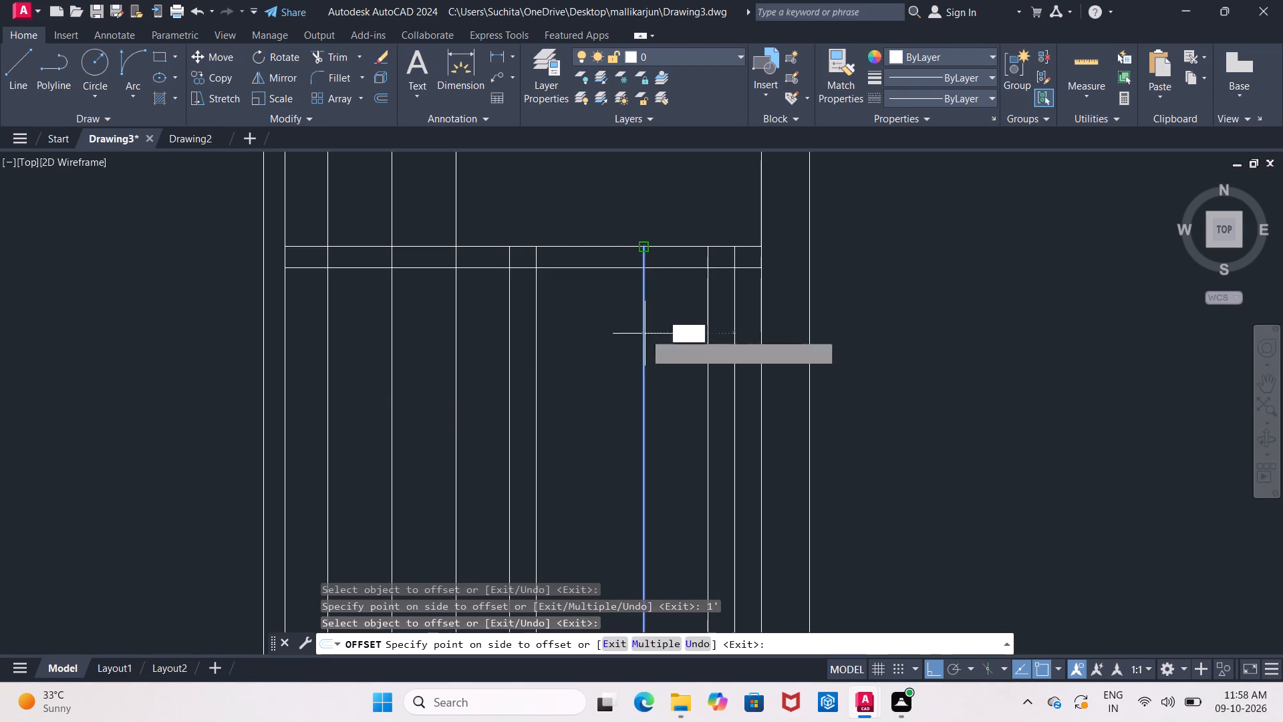
text(1')
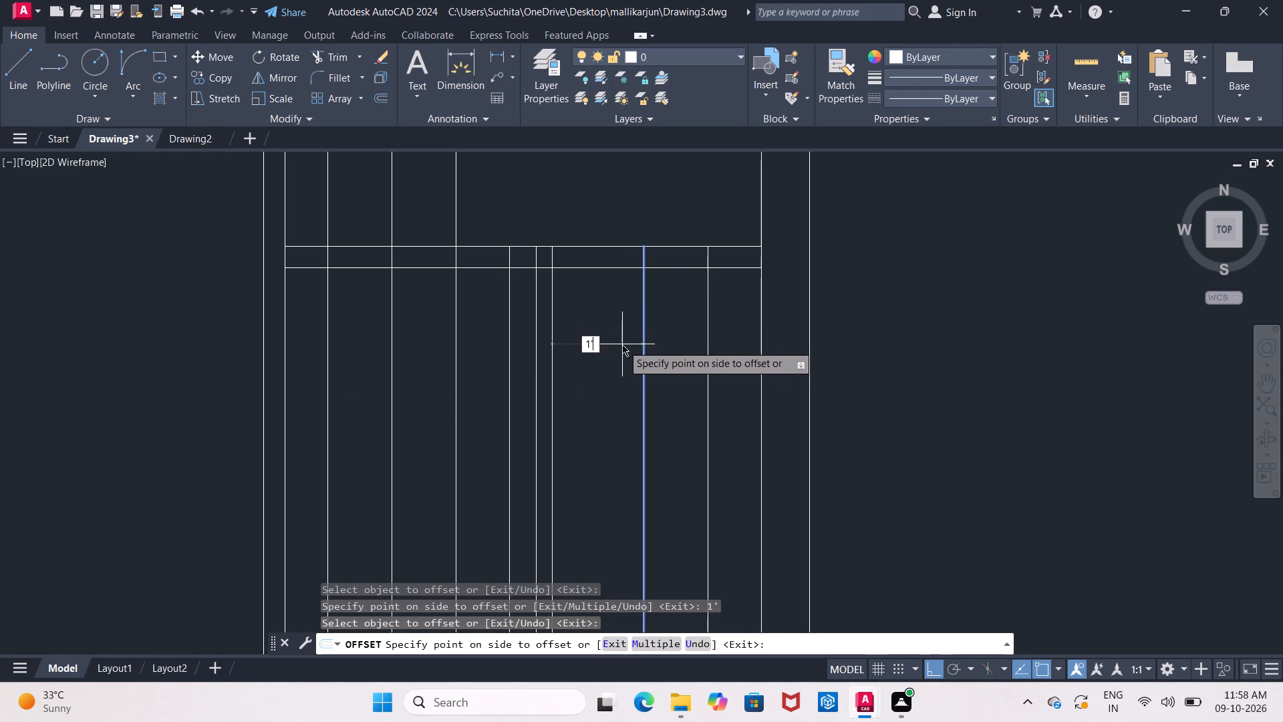
key(Return)
key(Escape)
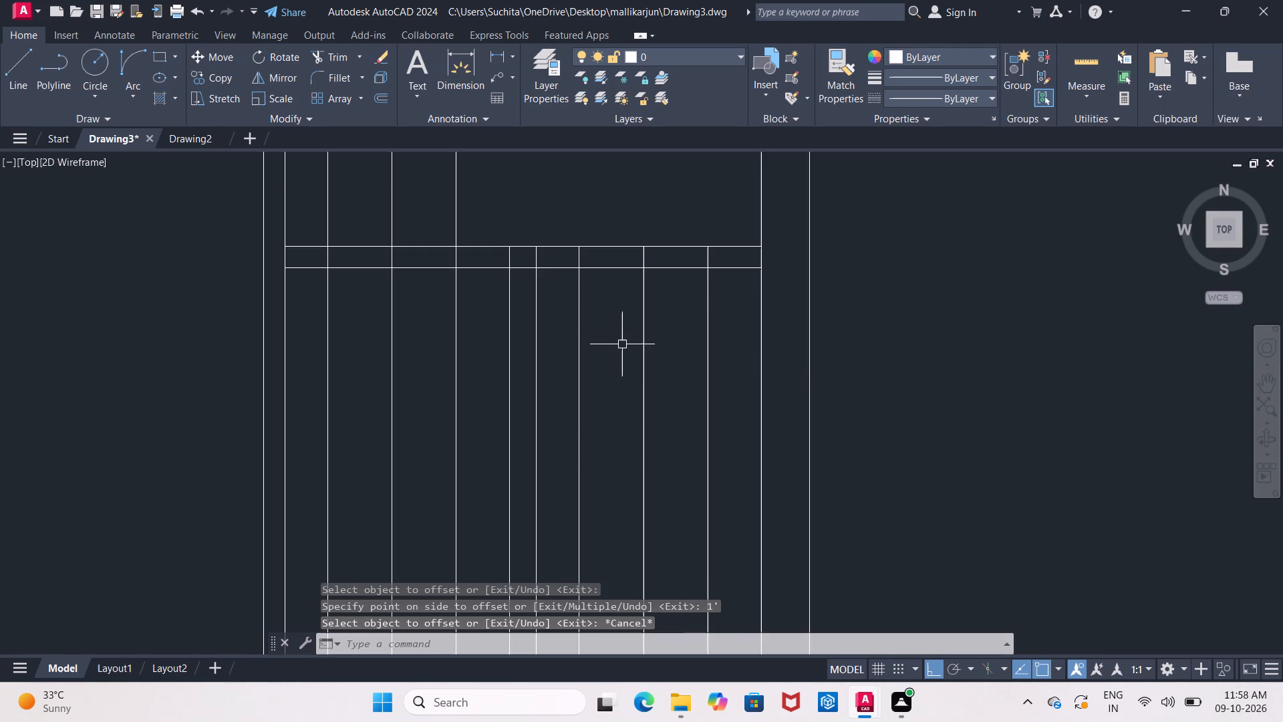
Trim the centre and offset vertical lines of both small rooms so they remain only within the double-line cross wall.
text(tr)
key(Return)
key(Return)
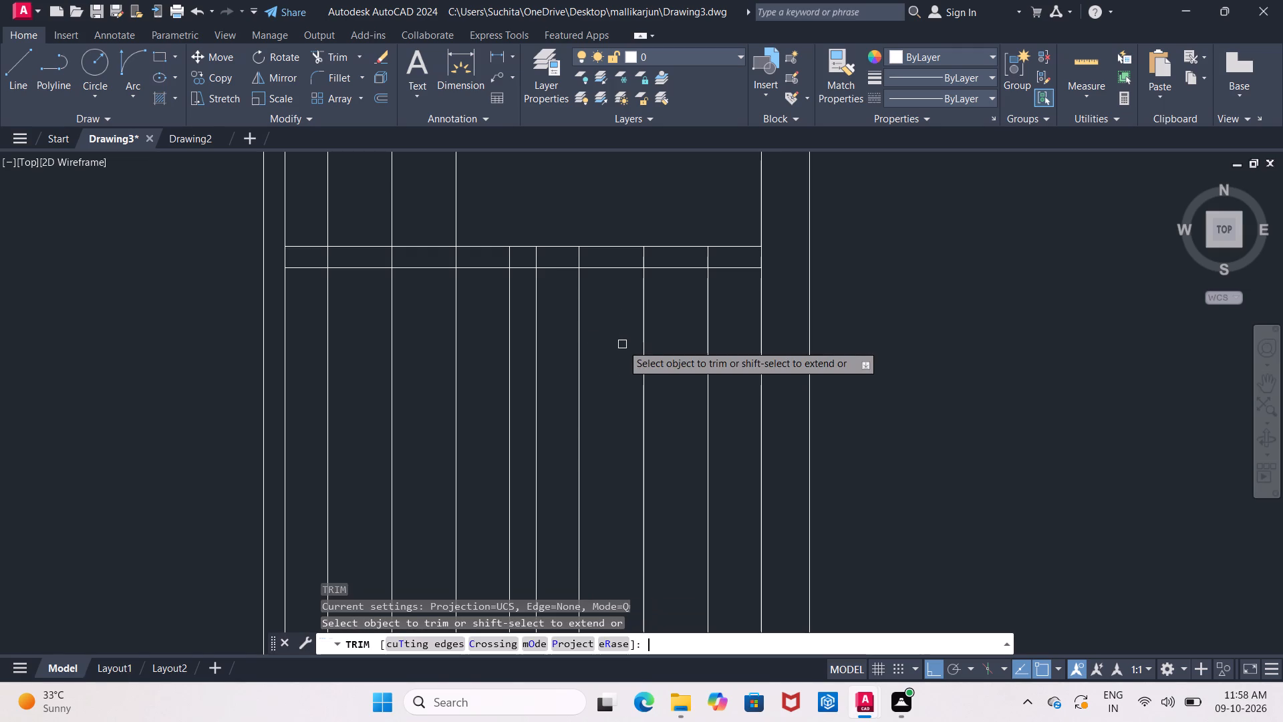
drag(299, 219, 302, 219)
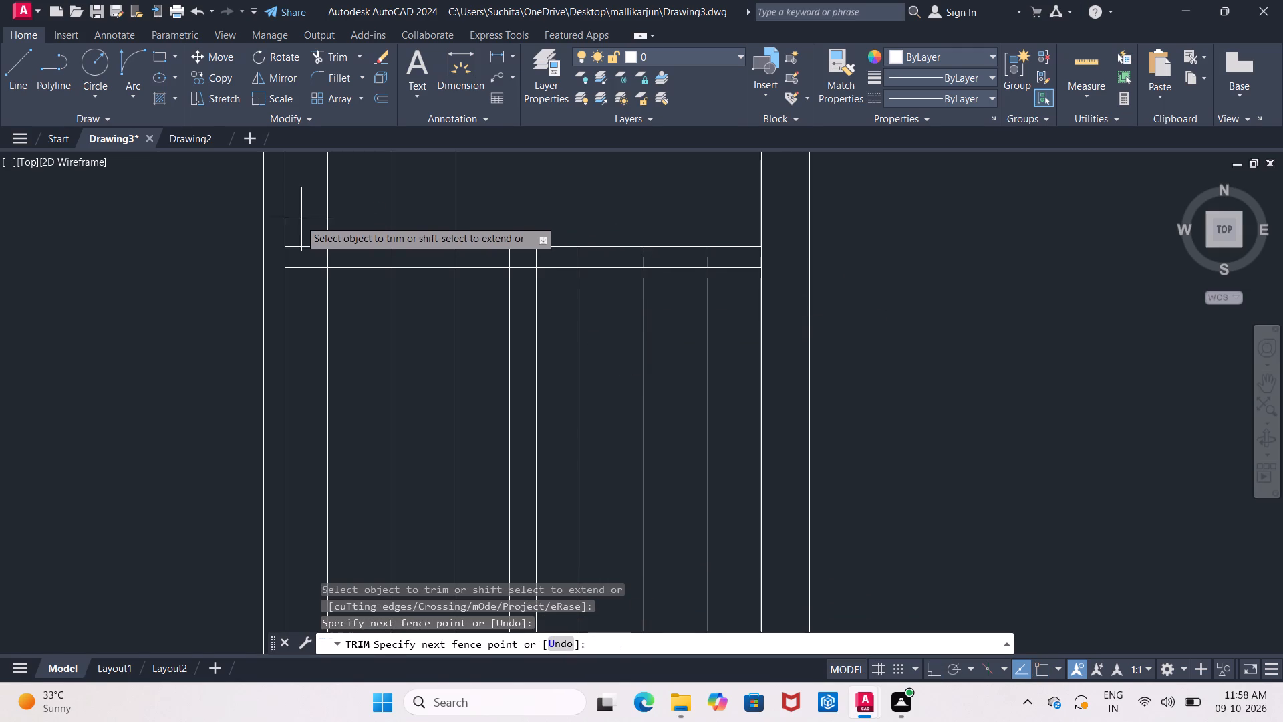
drag(302, 219, 469, 209)
drag(319, 354, 325, 354)
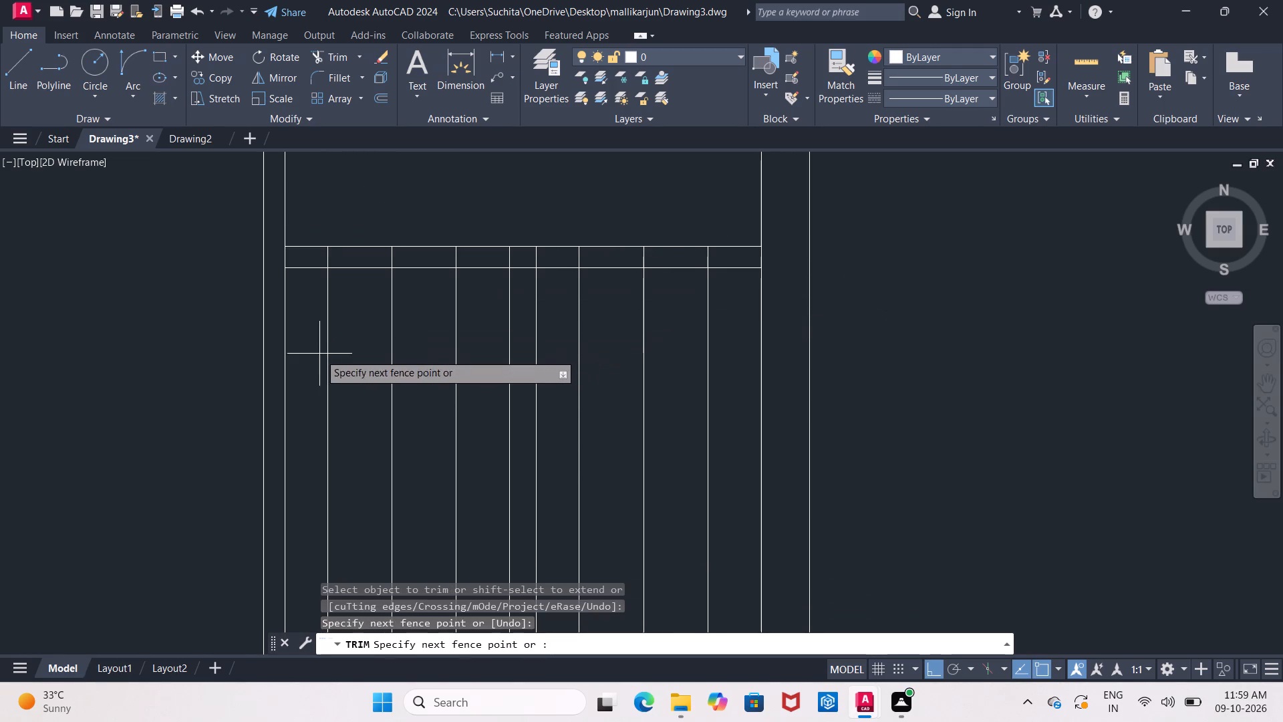
drag(325, 354, 464, 352)
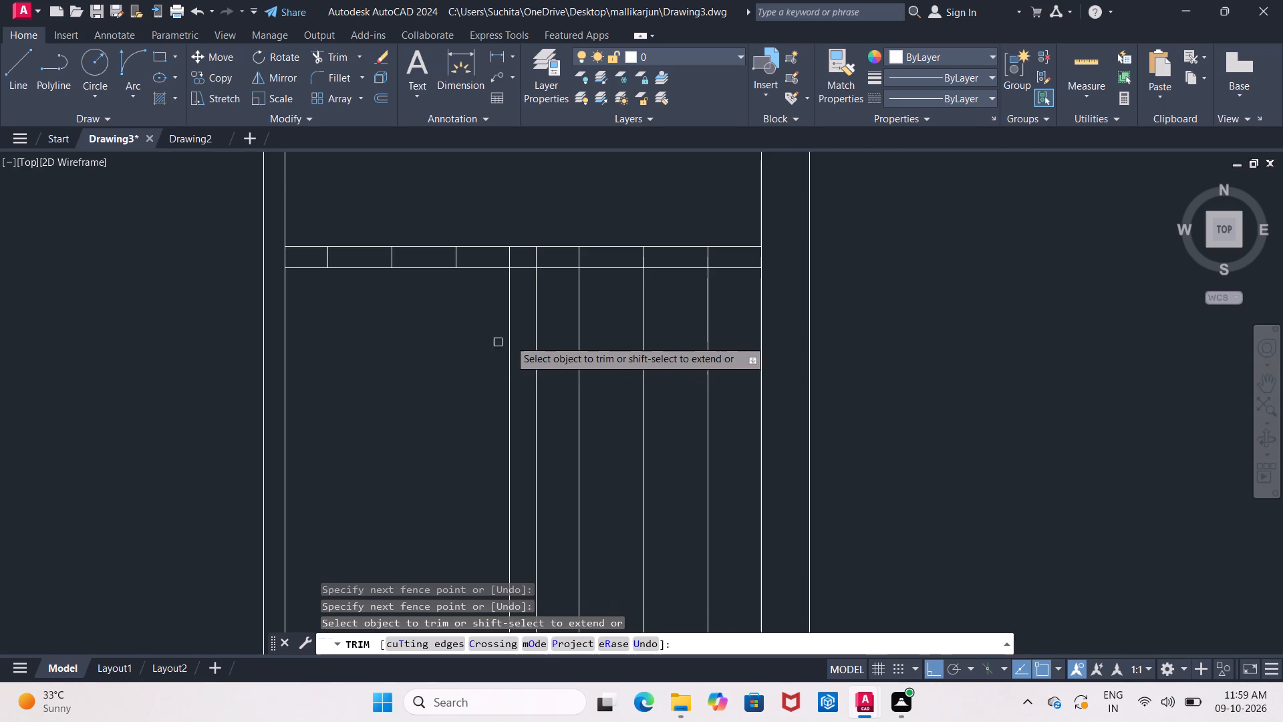
drag(555, 331, 720, 339)
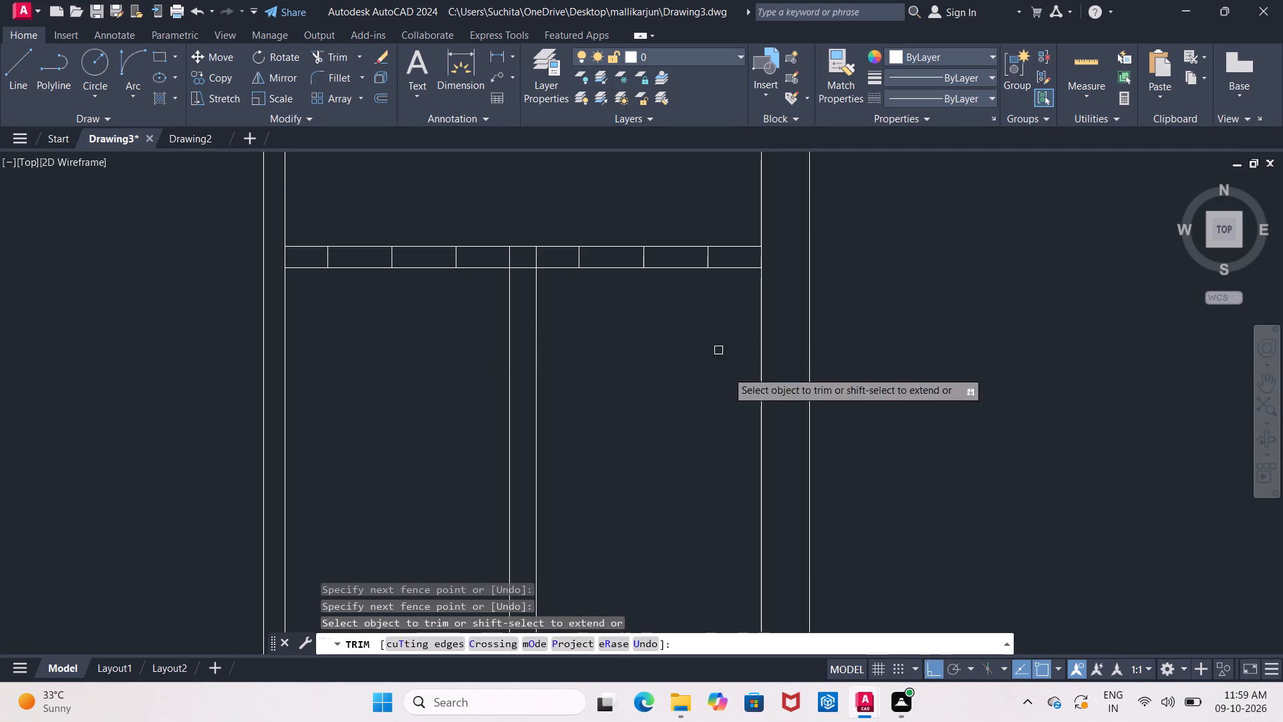
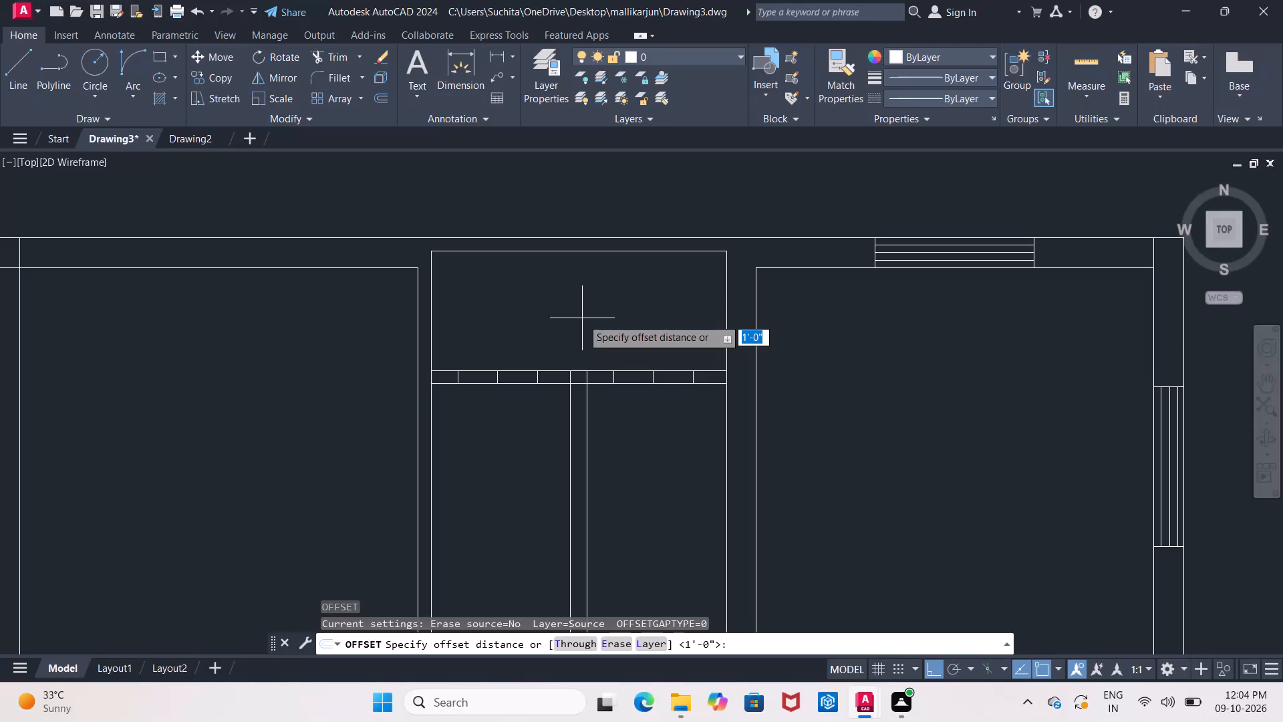
Offset the north and south lines of the small rooms' cross wall 2.25" inward, into the wall thickness.
text(0'2.2)
key(BackSpace)
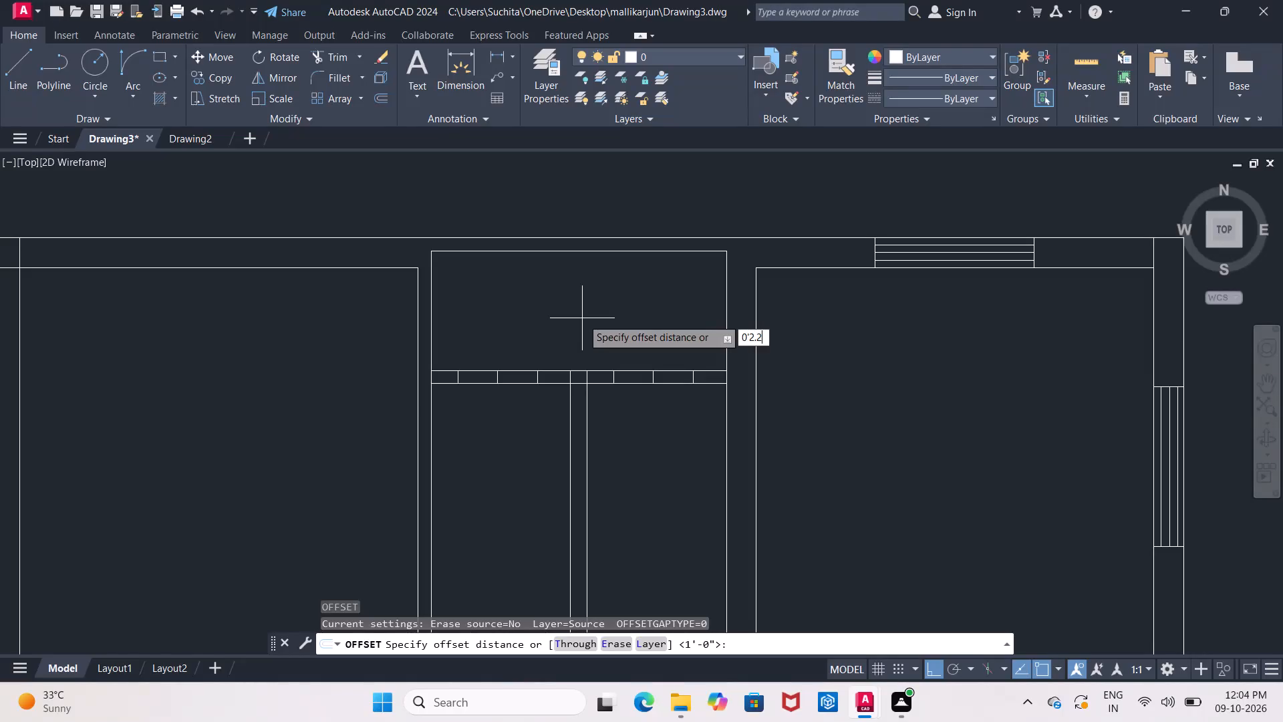
text(5')
key(Return)
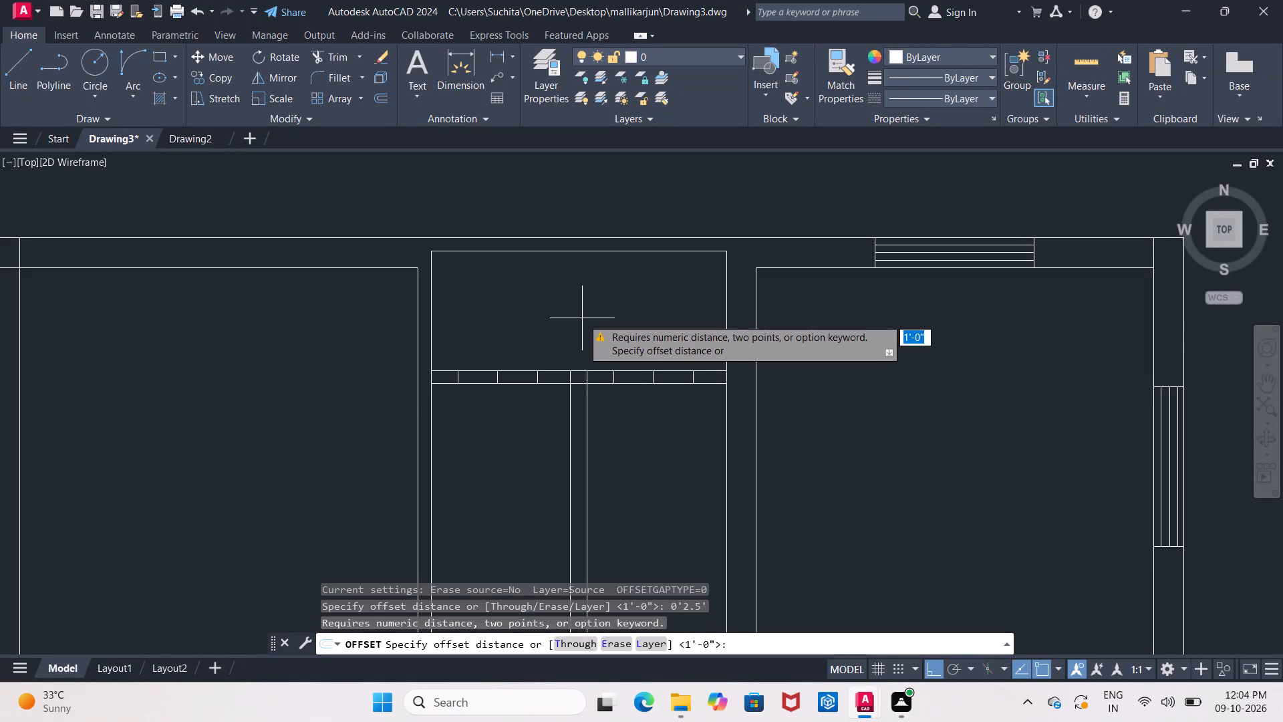
key(BackSpace)
text(0'2.25)
key(shift+quotedbl)
key(Return)
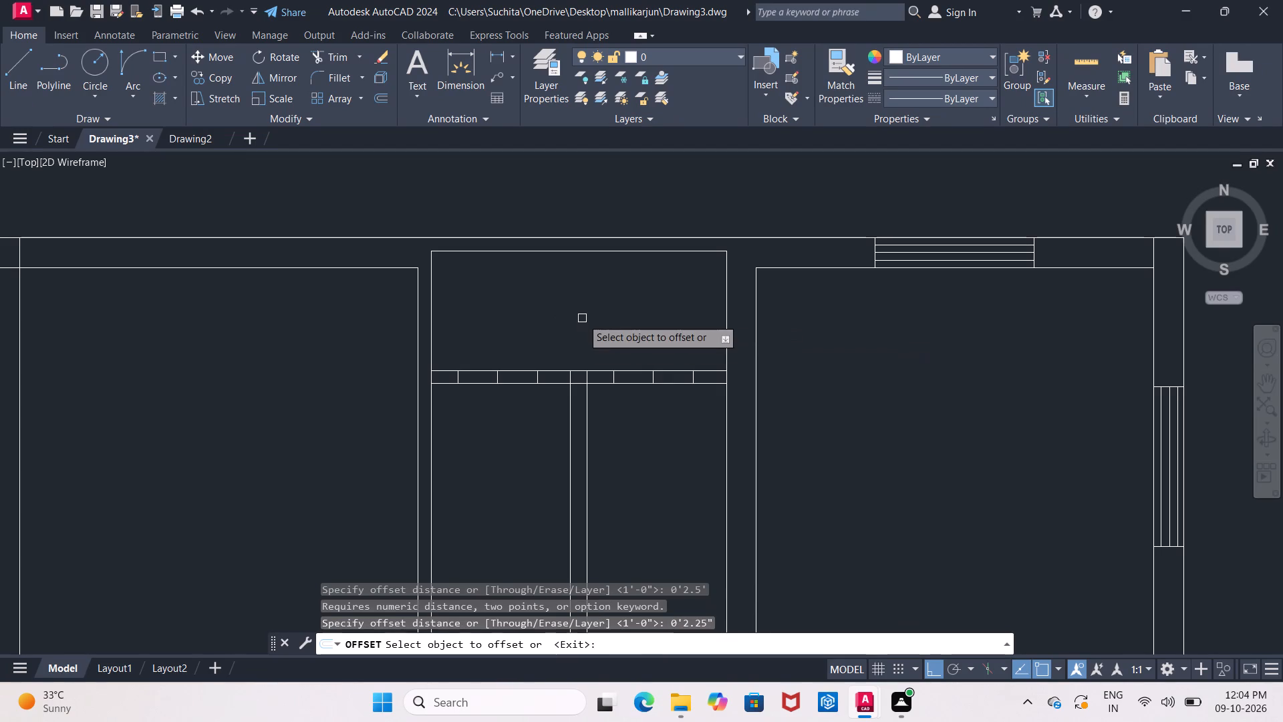
scroll(484, 356, up, 2)
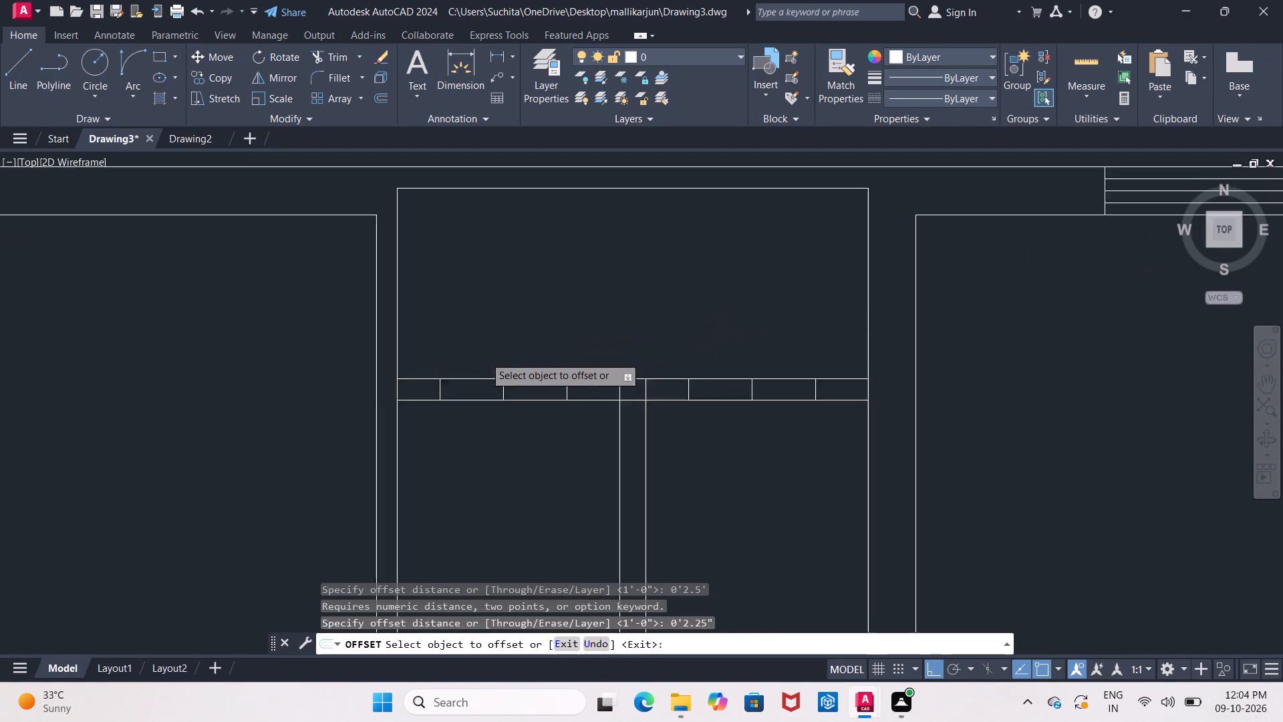
middle_drag(496, 317, 549, 150)
click(522, 229)
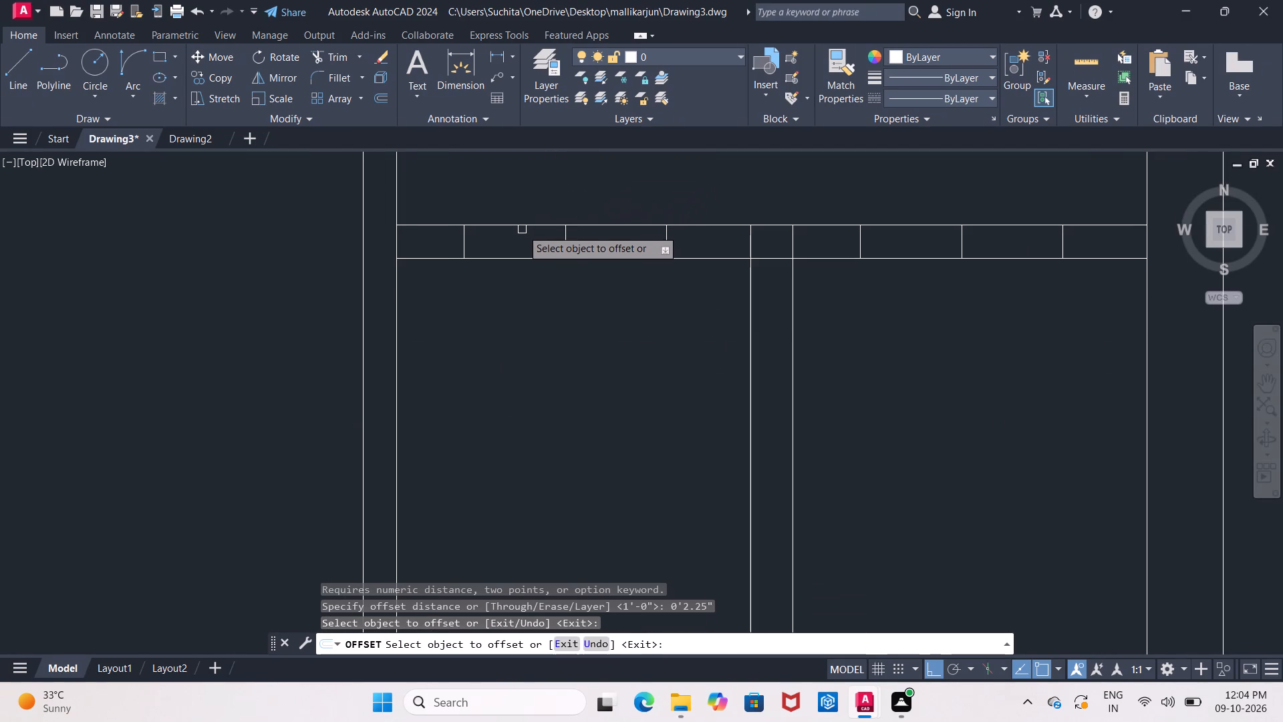
click(520, 227)
click(521, 238)
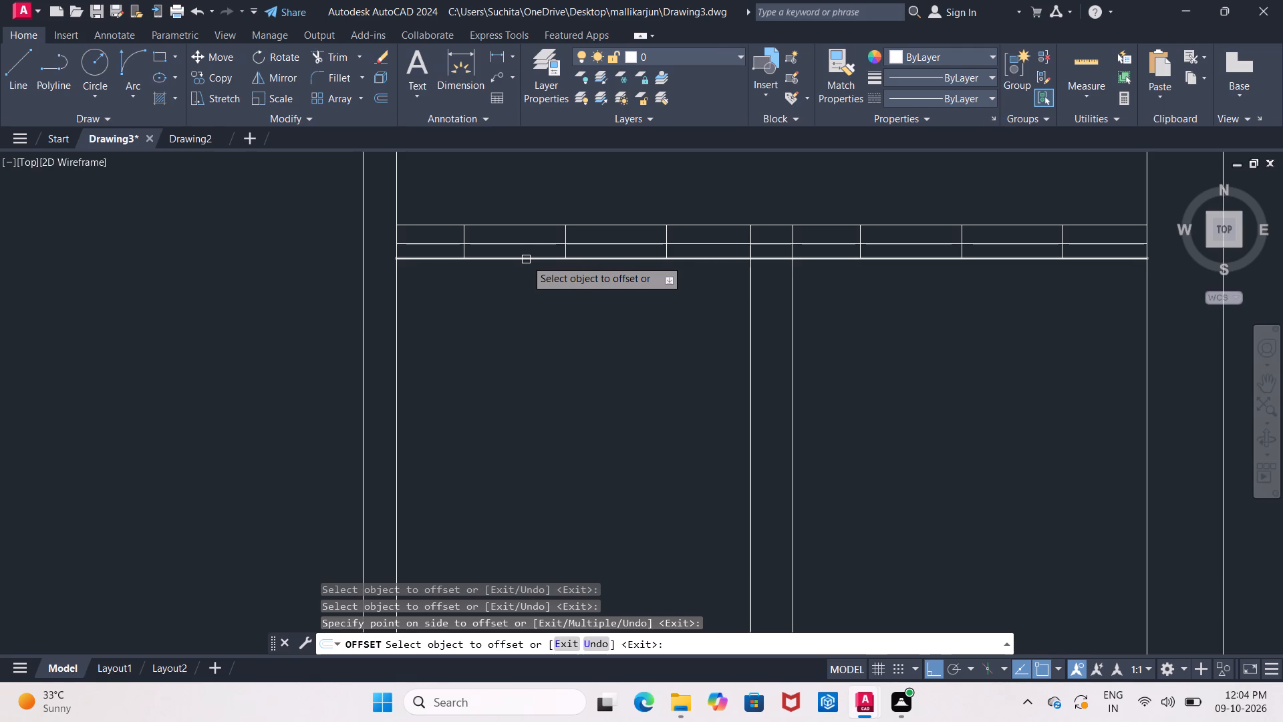
click(526, 259)
click(525, 255)
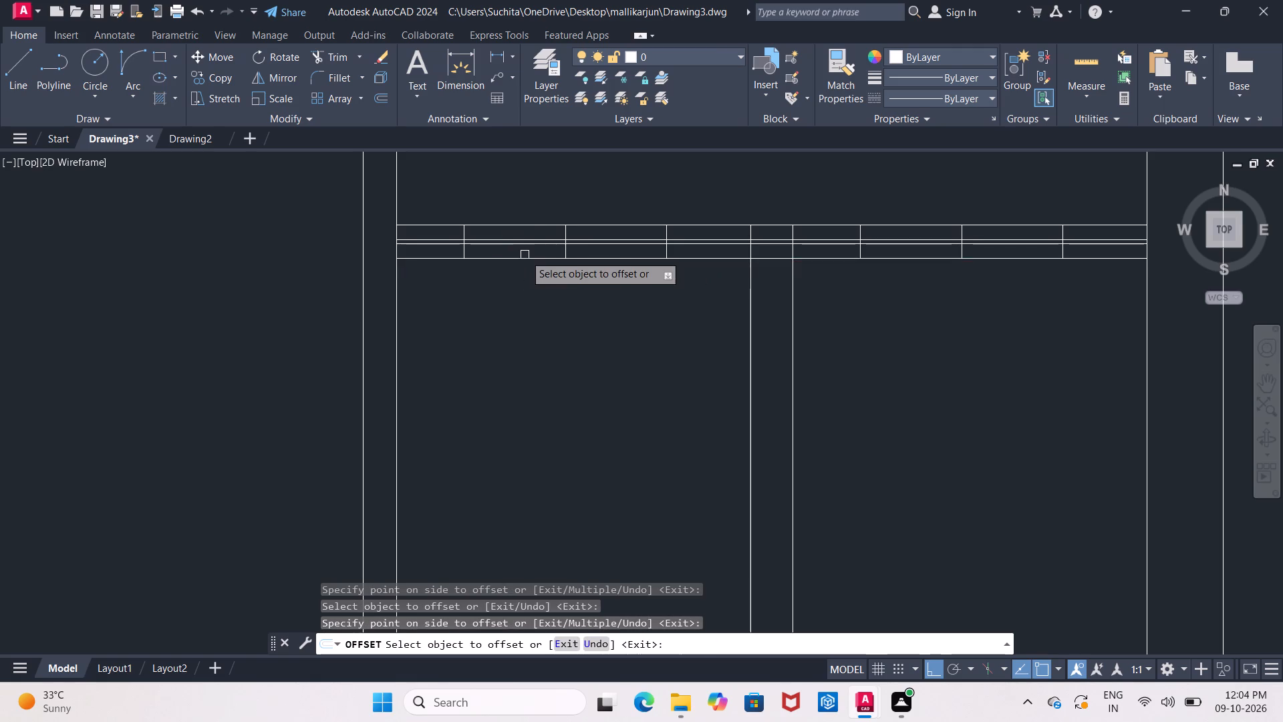
key(Escape)
Trim the two inner horizontal lines from the cross wall on both sides of the west small room's opening.
scroll(525, 257, down, 1)
scroll(525, 257, up, 1)
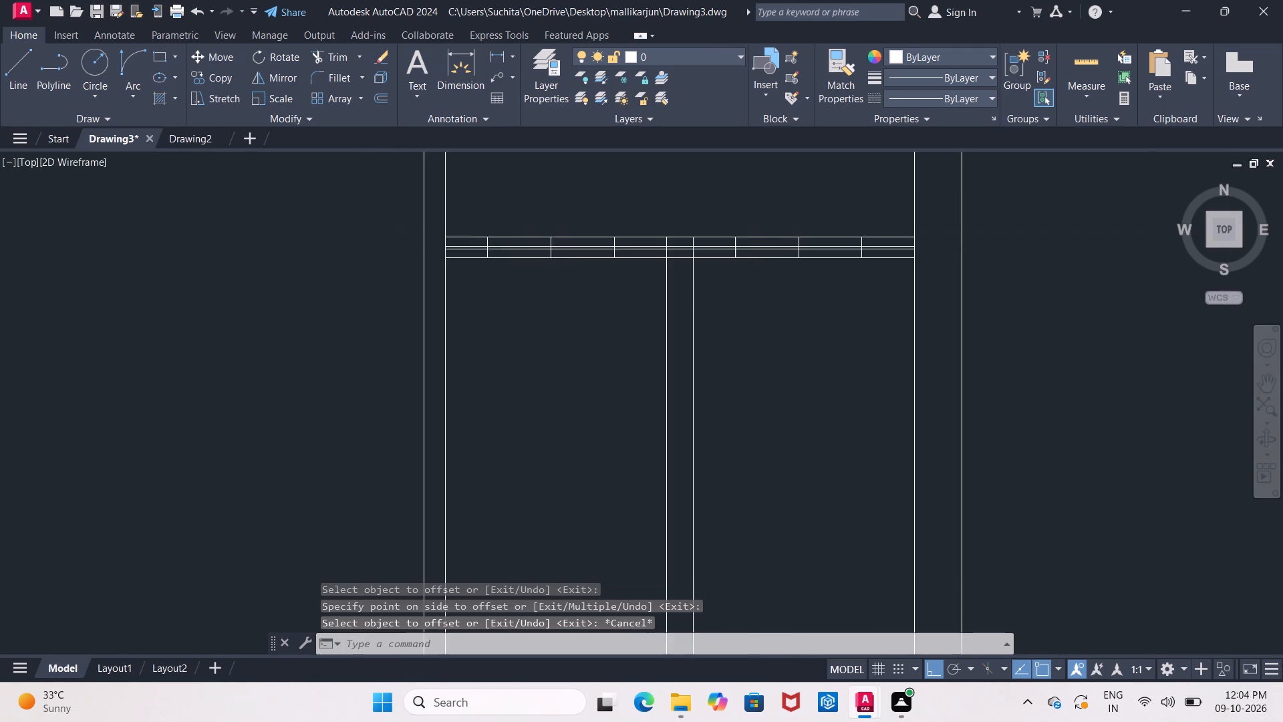
scroll(528, 265, down, 2)
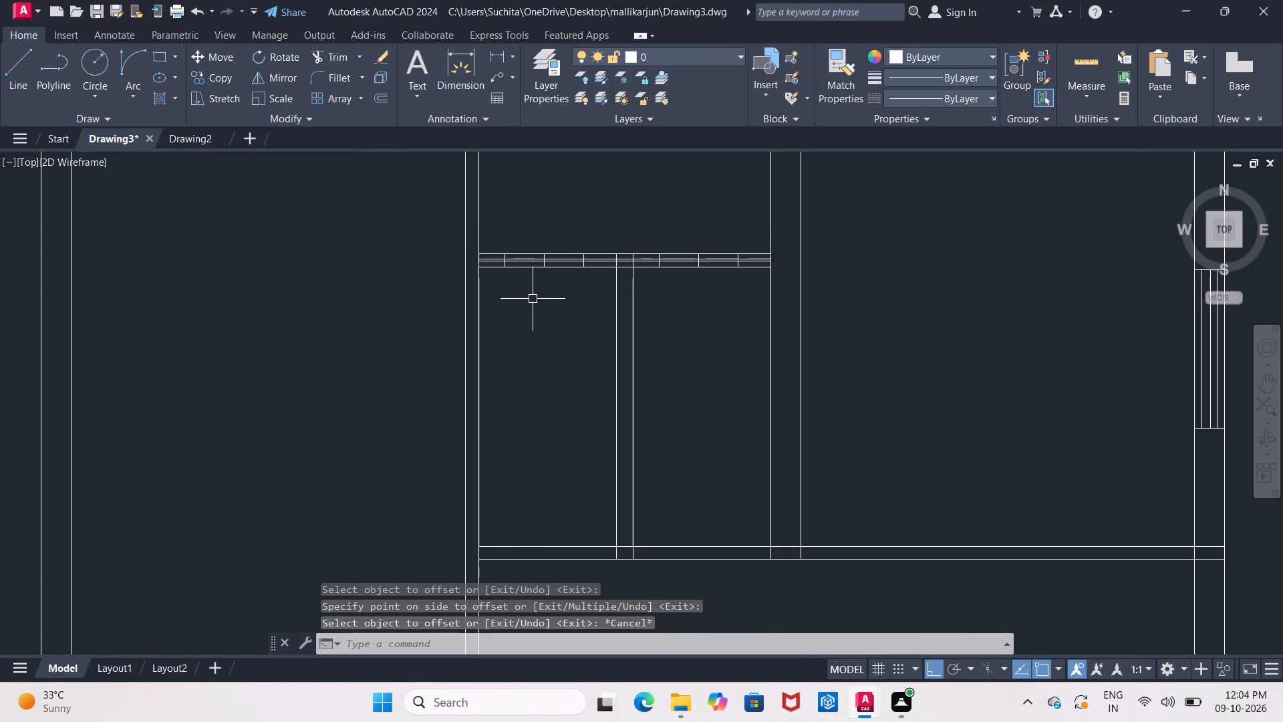
key(Escape)
text(re)
key(BackSpace)
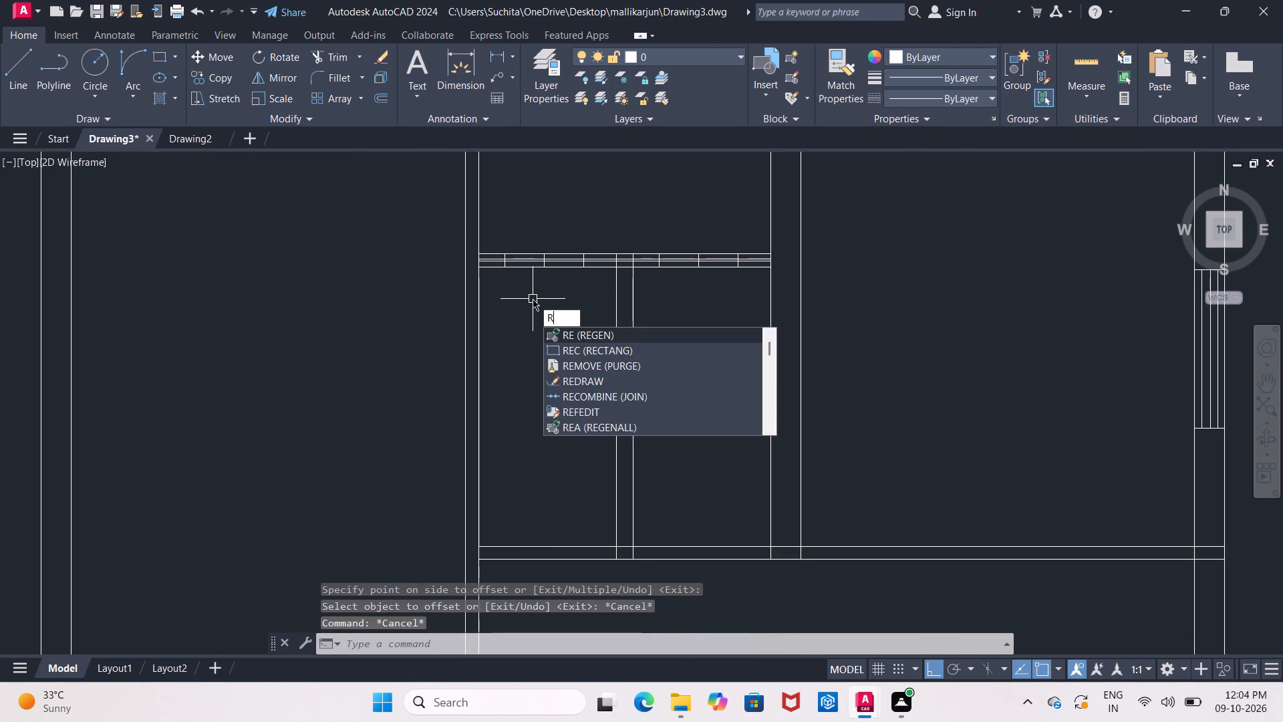
key(BackSpace)
text(tr)
key(Return)
key(Return)
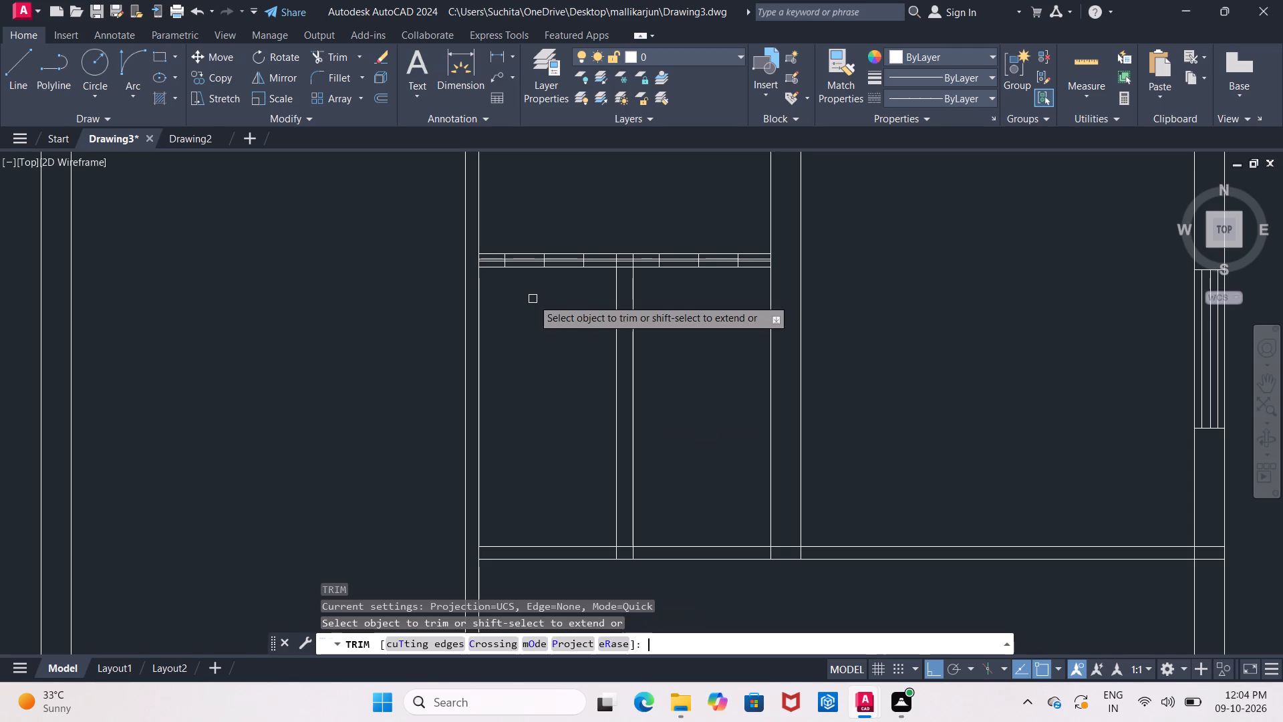
scroll(584, 270, up, 2)
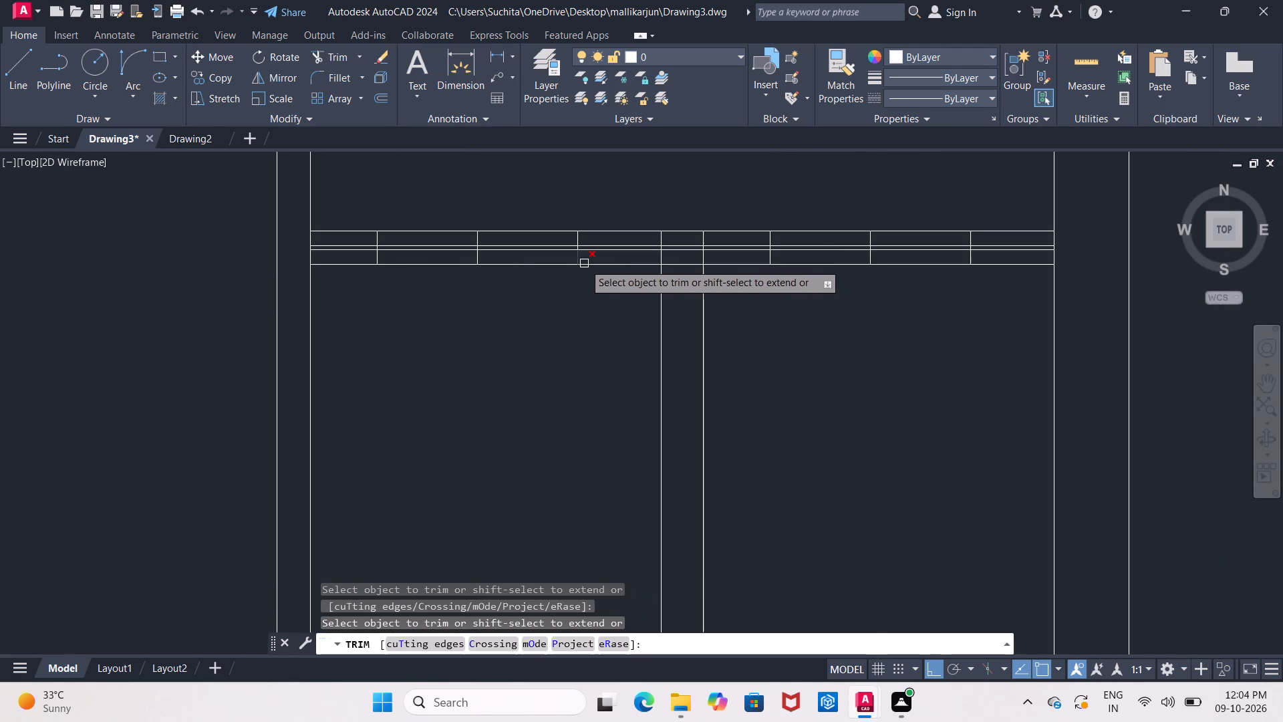
click(600, 245)
click(600, 251)
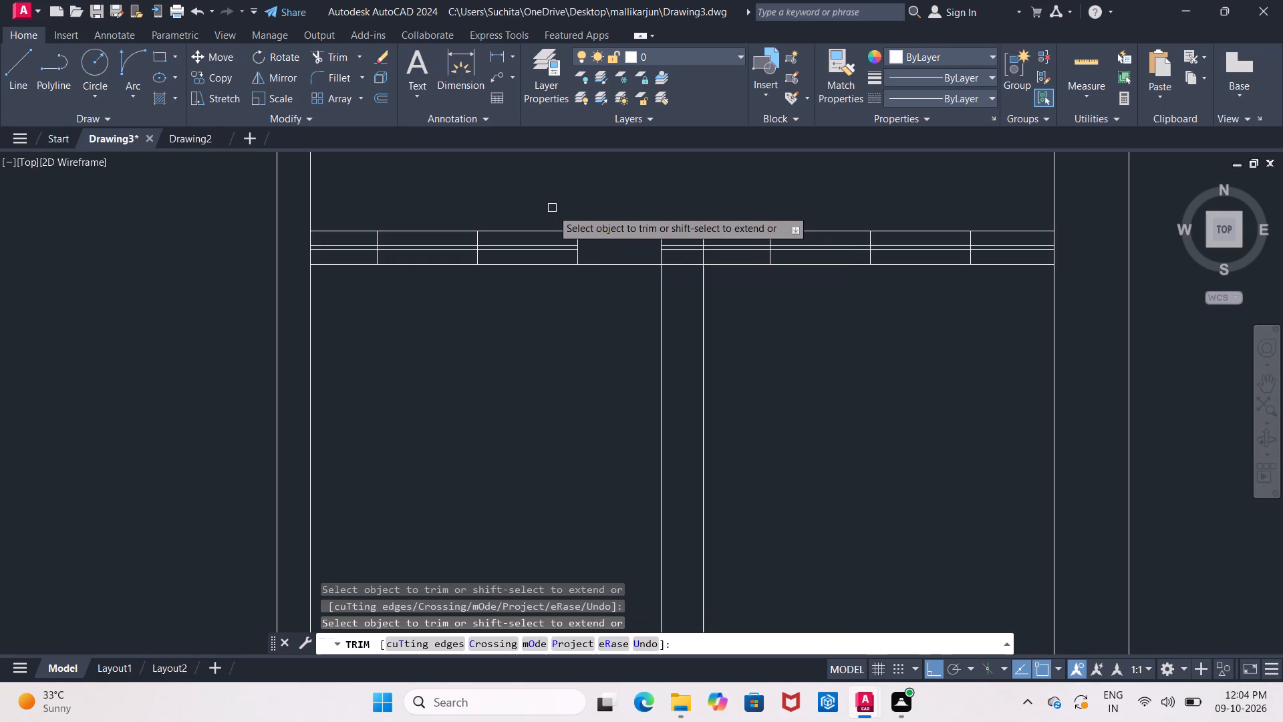
click(342, 245)
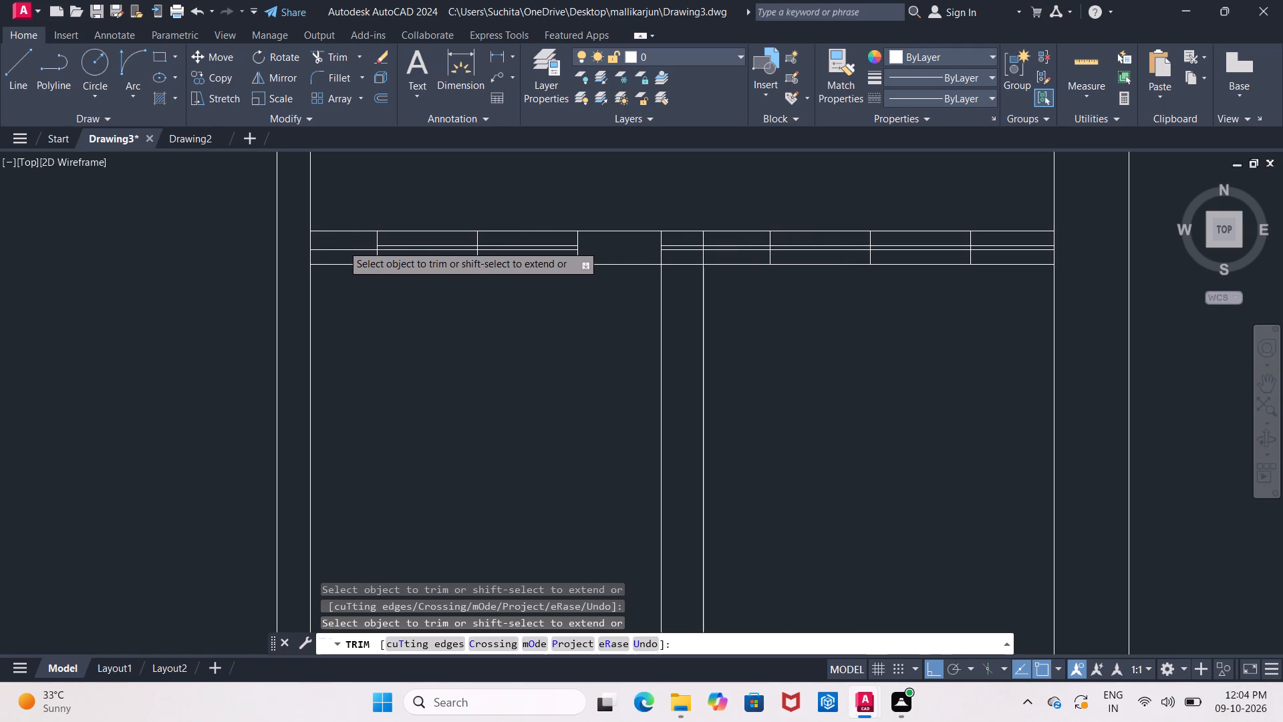
click(343, 249)
Trim the two inner horizontal lines between the middle partition lines and on both sides of the east small room's opening.
click(680, 247)
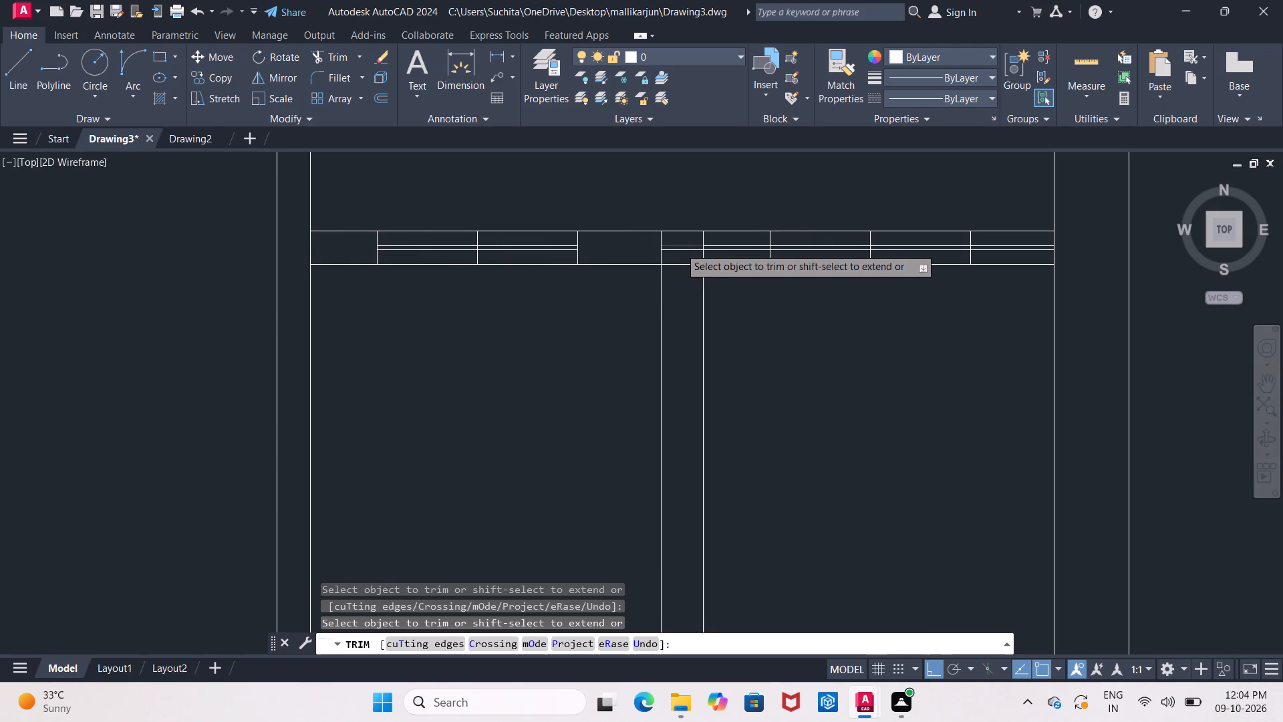
click(680, 250)
click(744, 244)
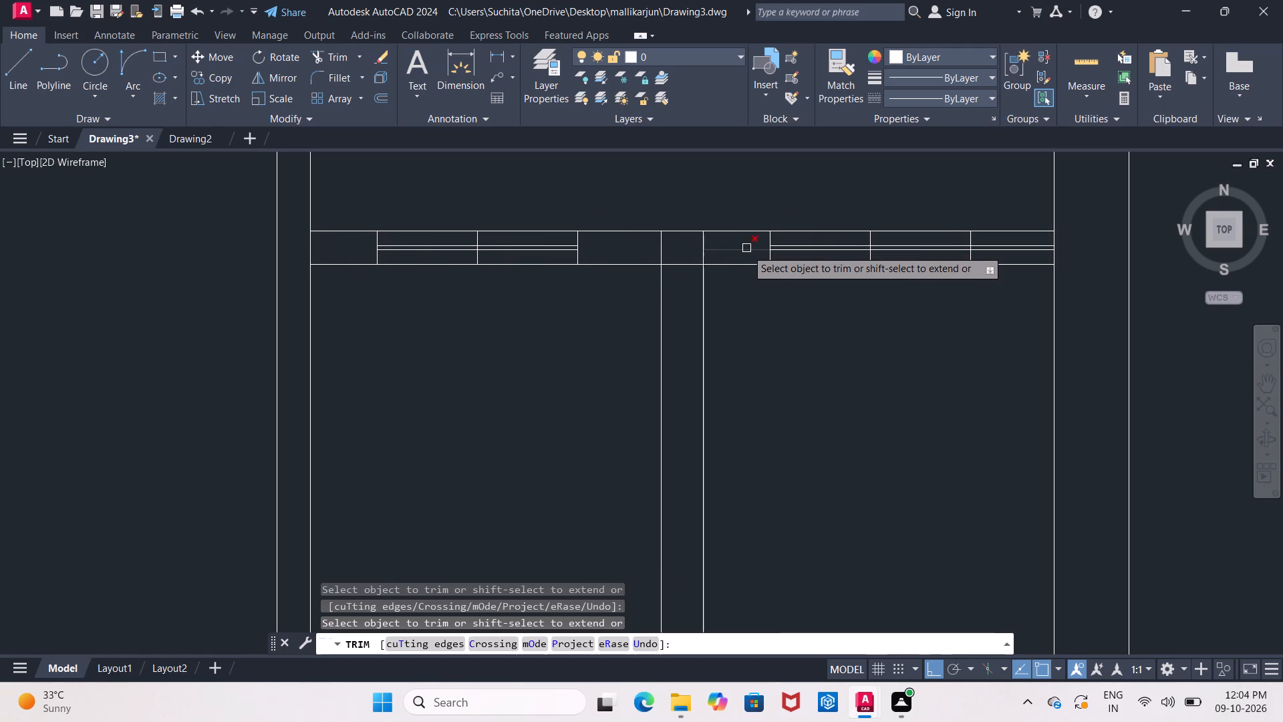
click(746, 249)
click(1004, 248)
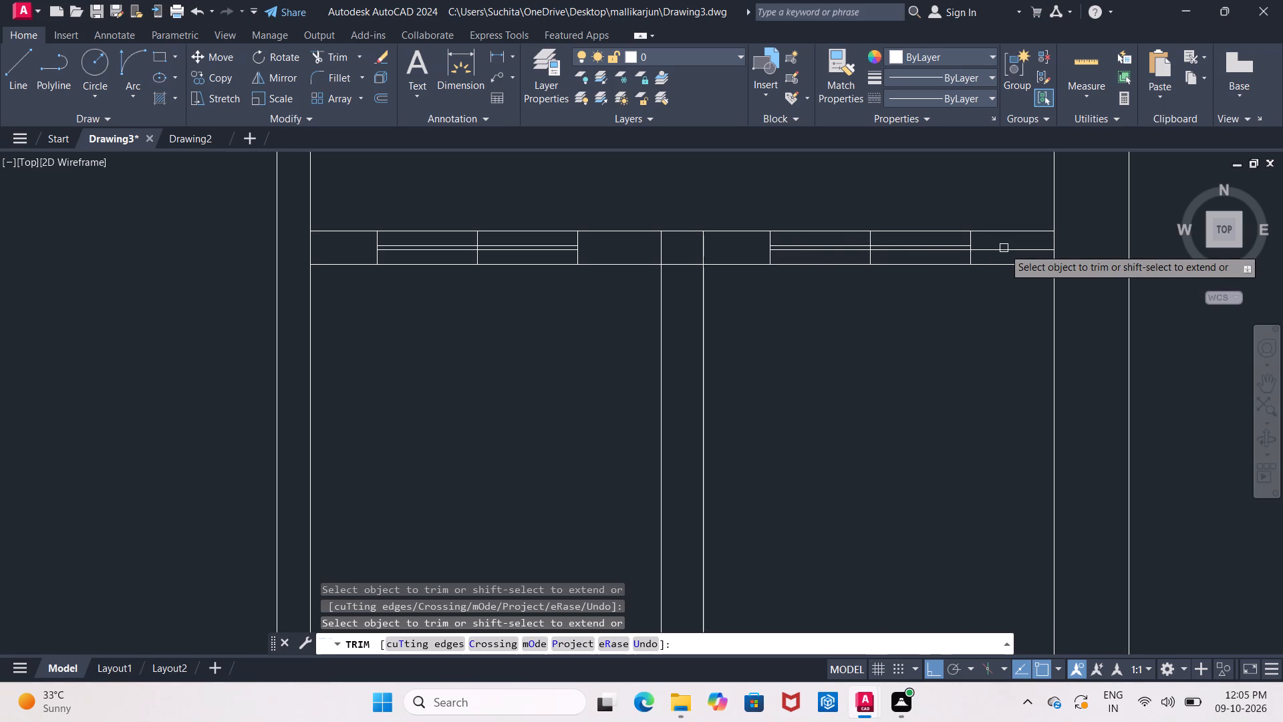
click(999, 252)
Trim away the vertical centre lines inside both openings of the cross wall.
scroll(872, 238, up, 2)
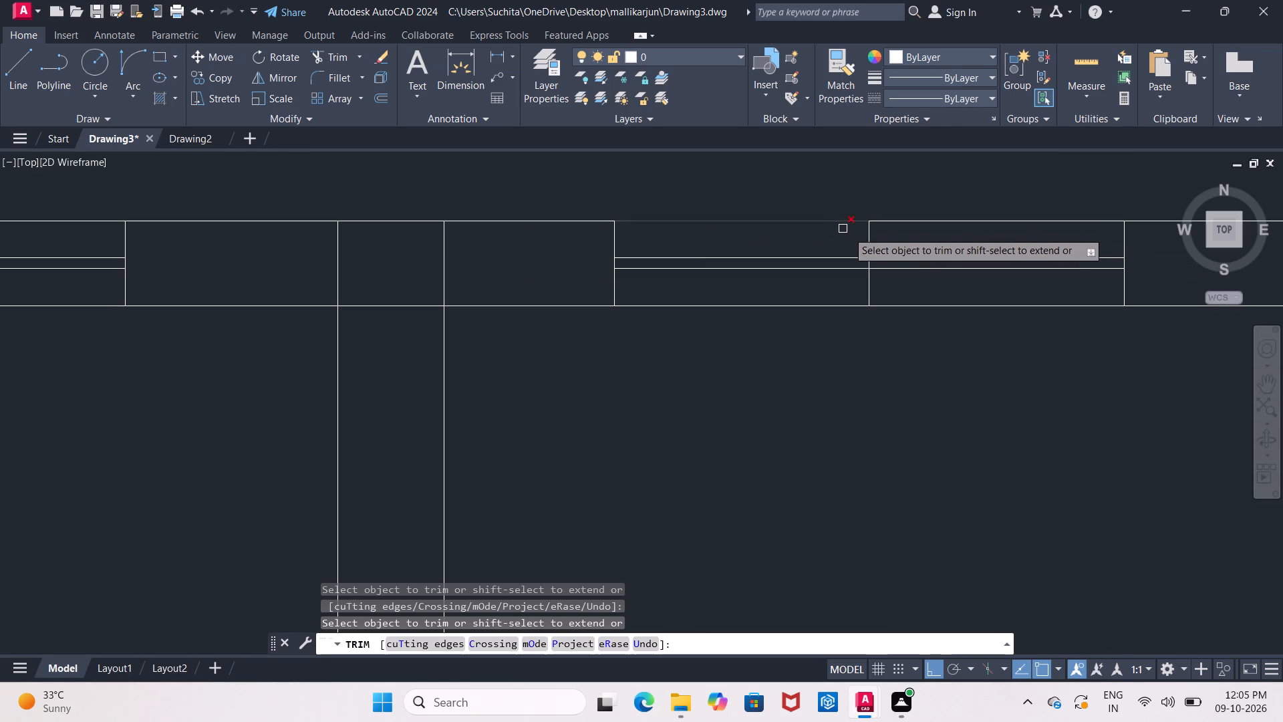
click(865, 239)
scroll(868, 267, up, 3)
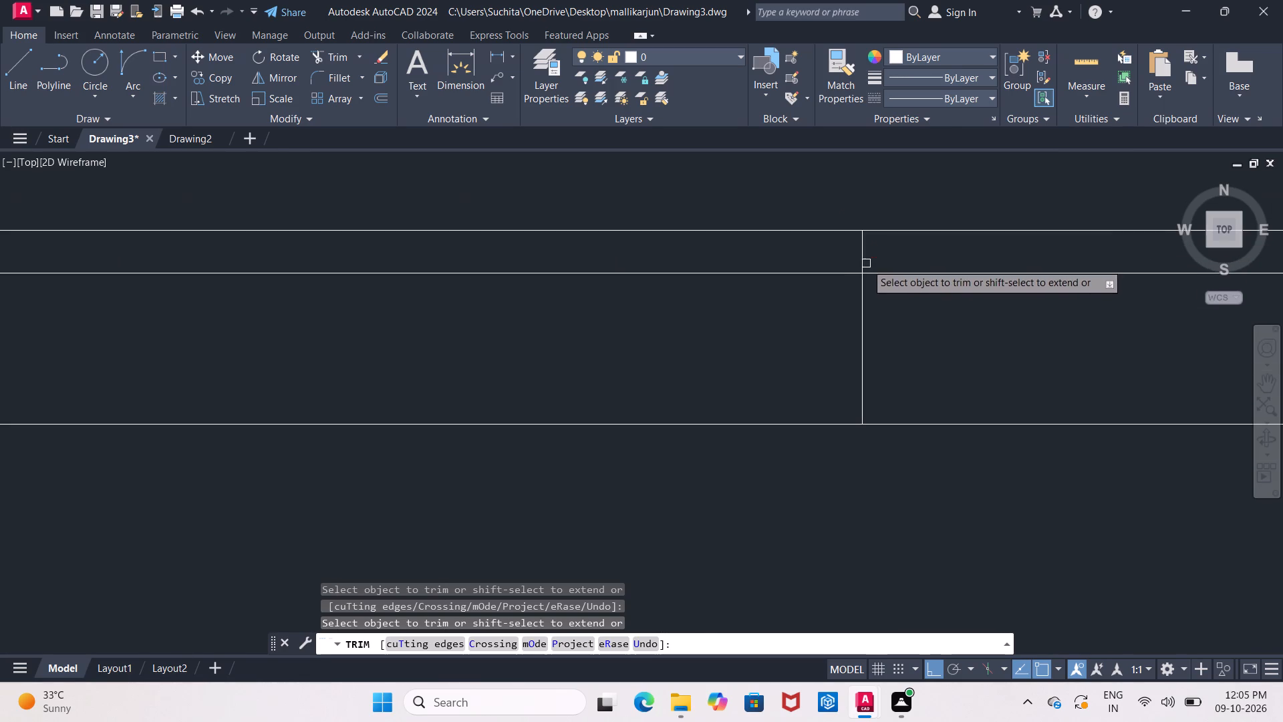
click(864, 261)
click(858, 302)
scroll(854, 298, down, 4)
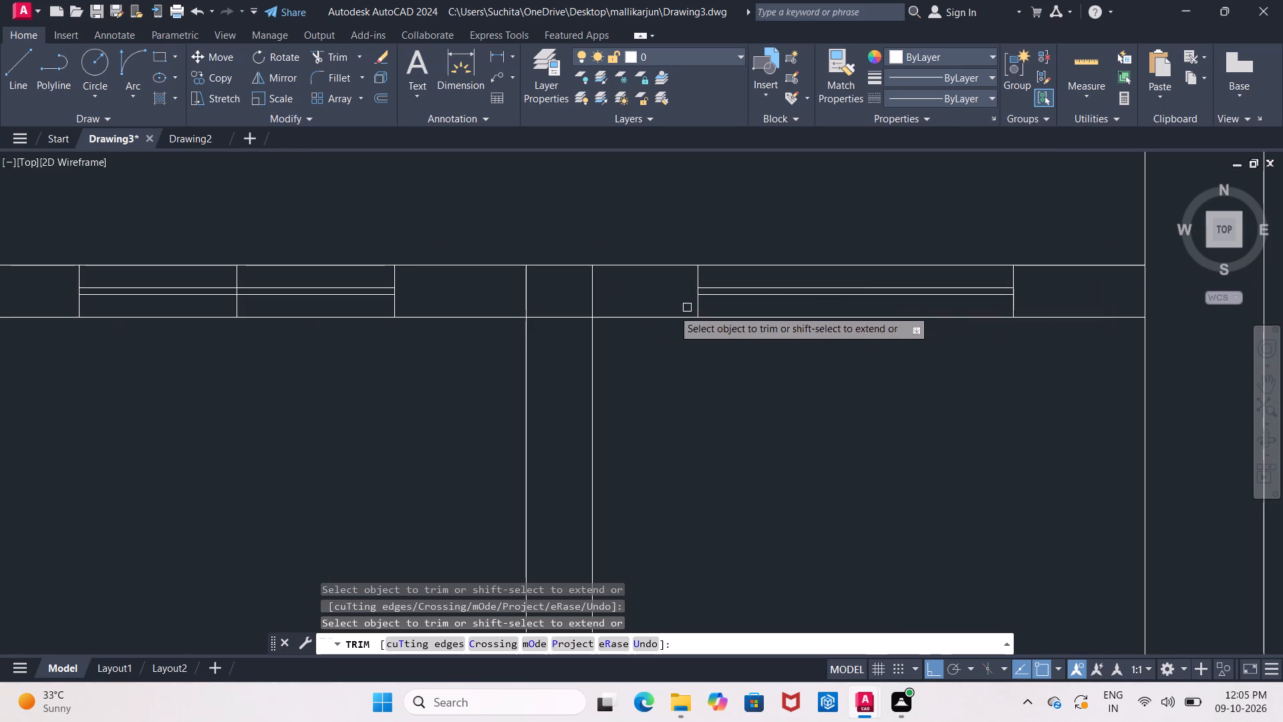
middle_drag(278, 280, 406, 266)
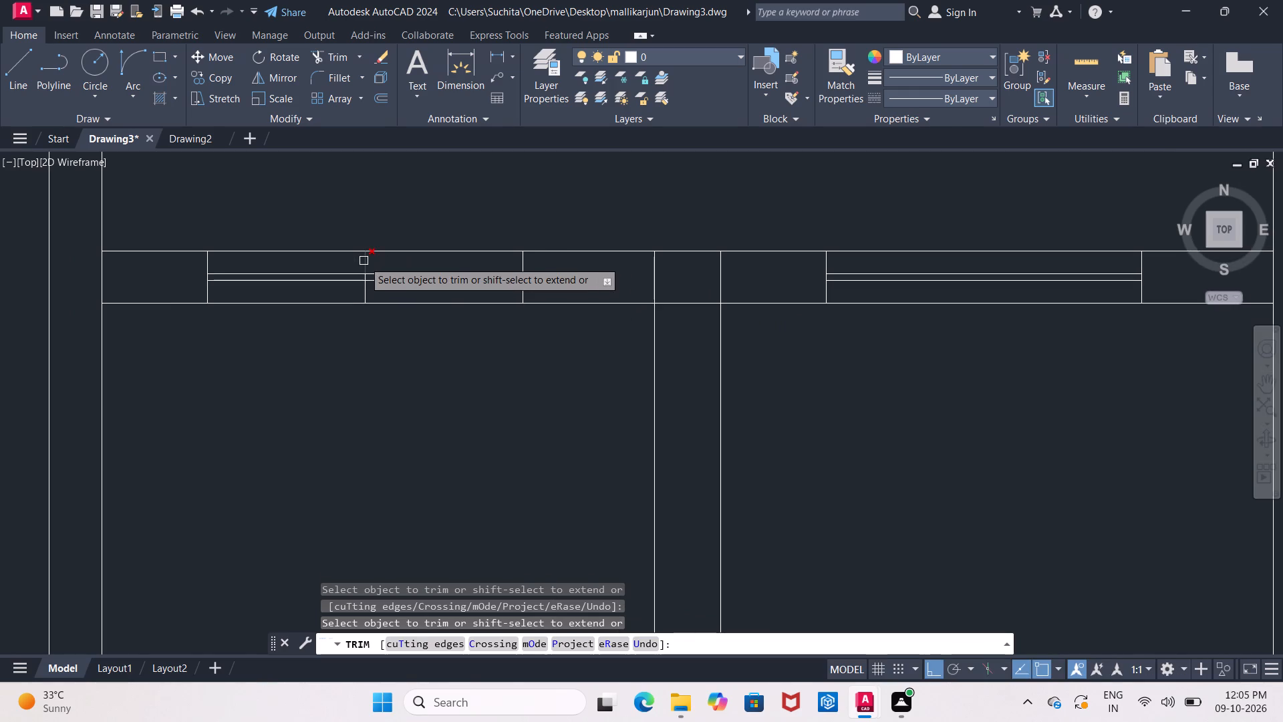
click(364, 261)
click(364, 291)
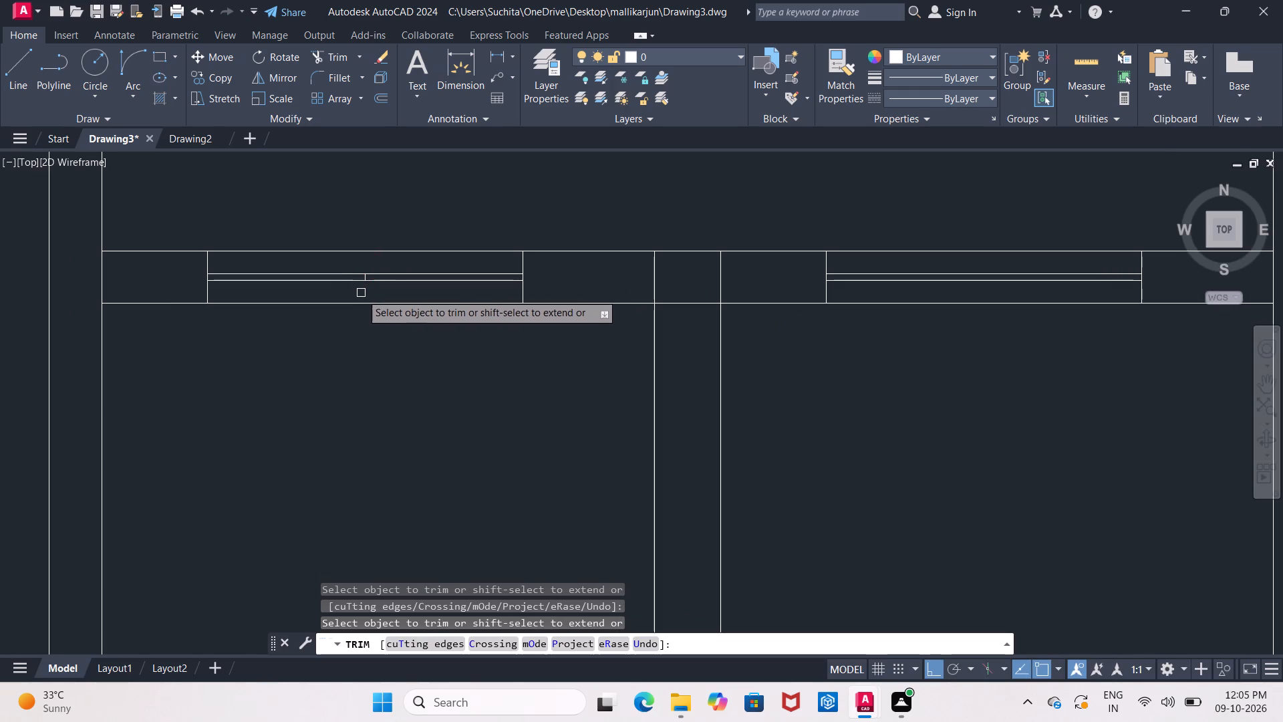
scroll(364, 284, up, 4)
click(364, 257)
scroll(364, 256, down, 5)
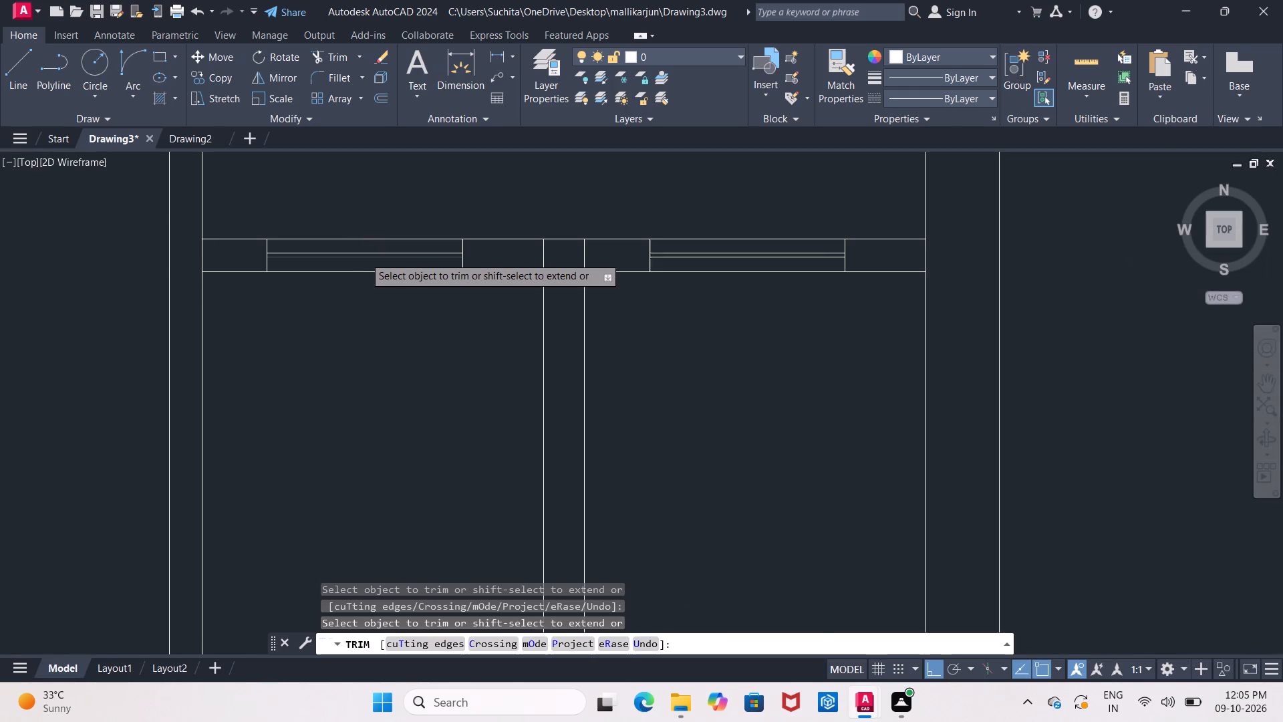
scroll(369, 260, down, 3)
middle_drag(361, 305, 493, 285)
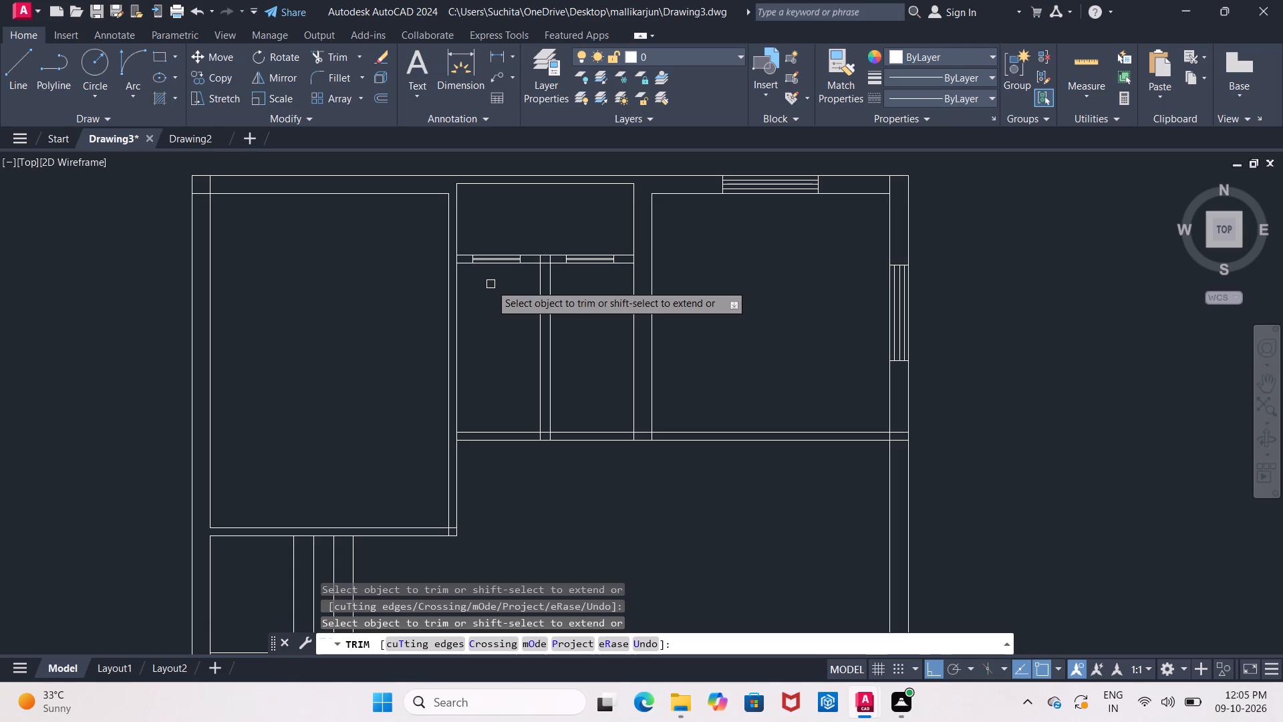
middle_drag(498, 286, 508, 289)
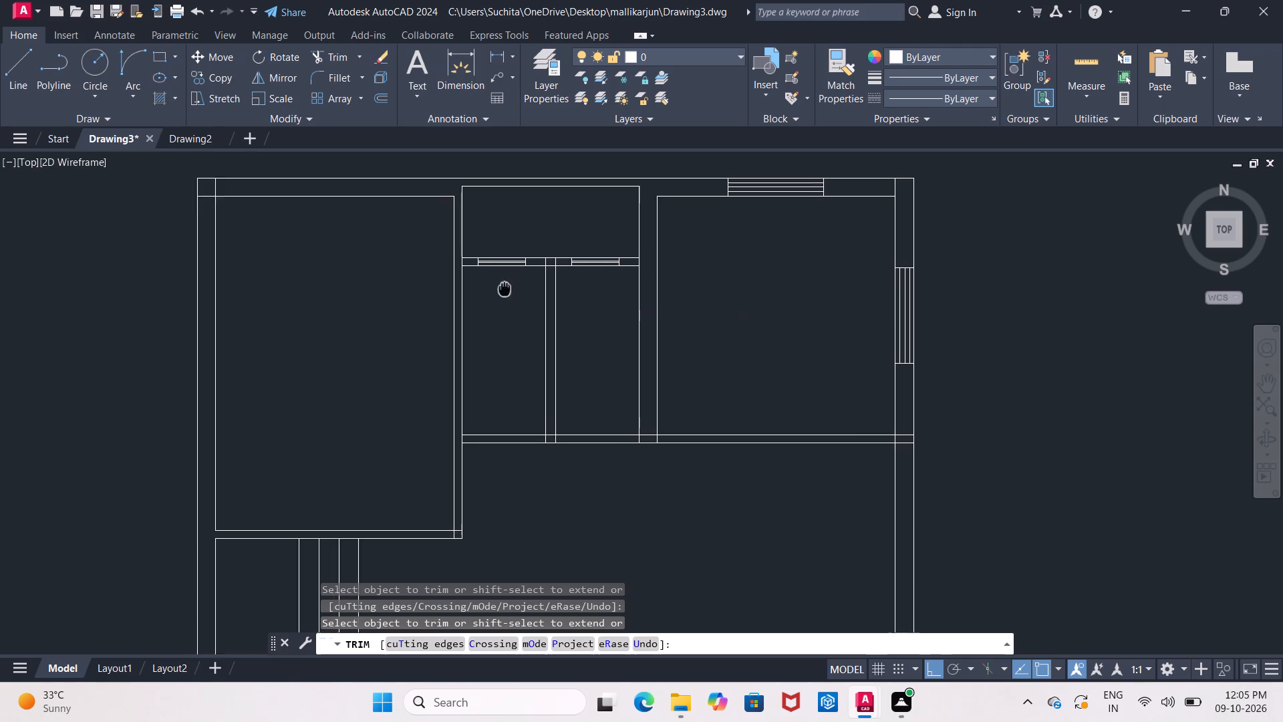
middle_drag(508, 289, 547, 298)
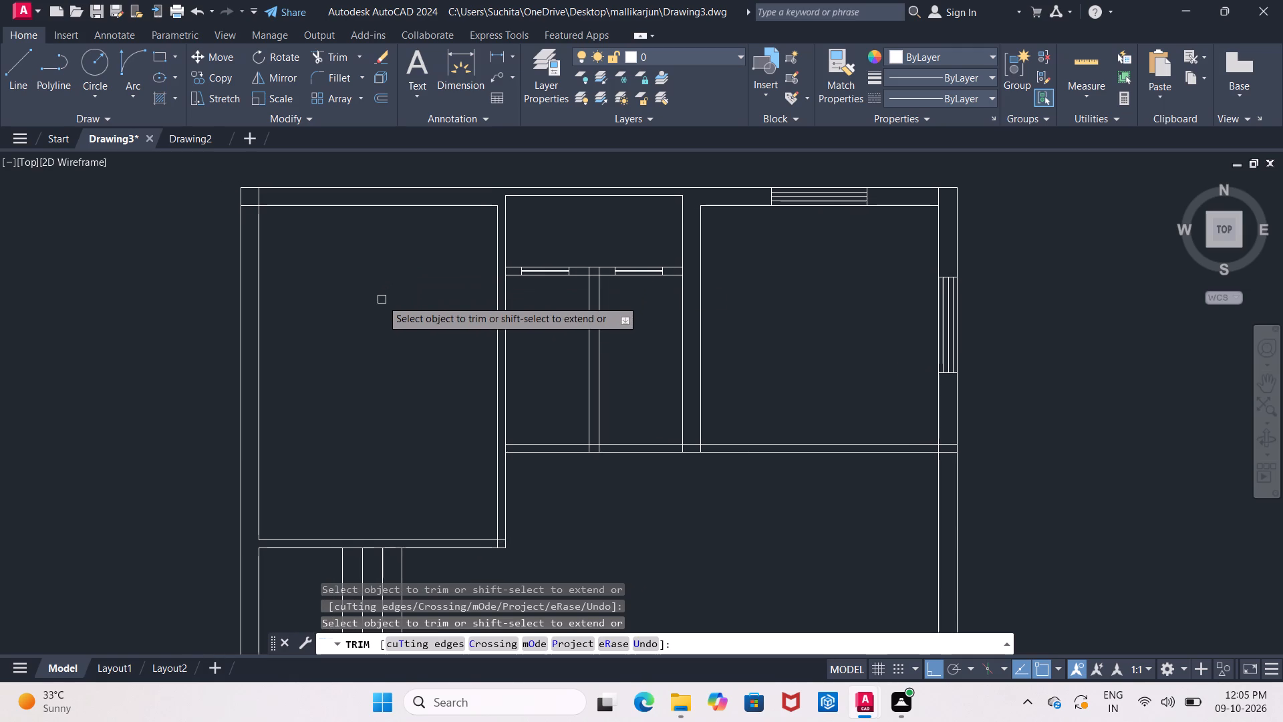
key(Escape)
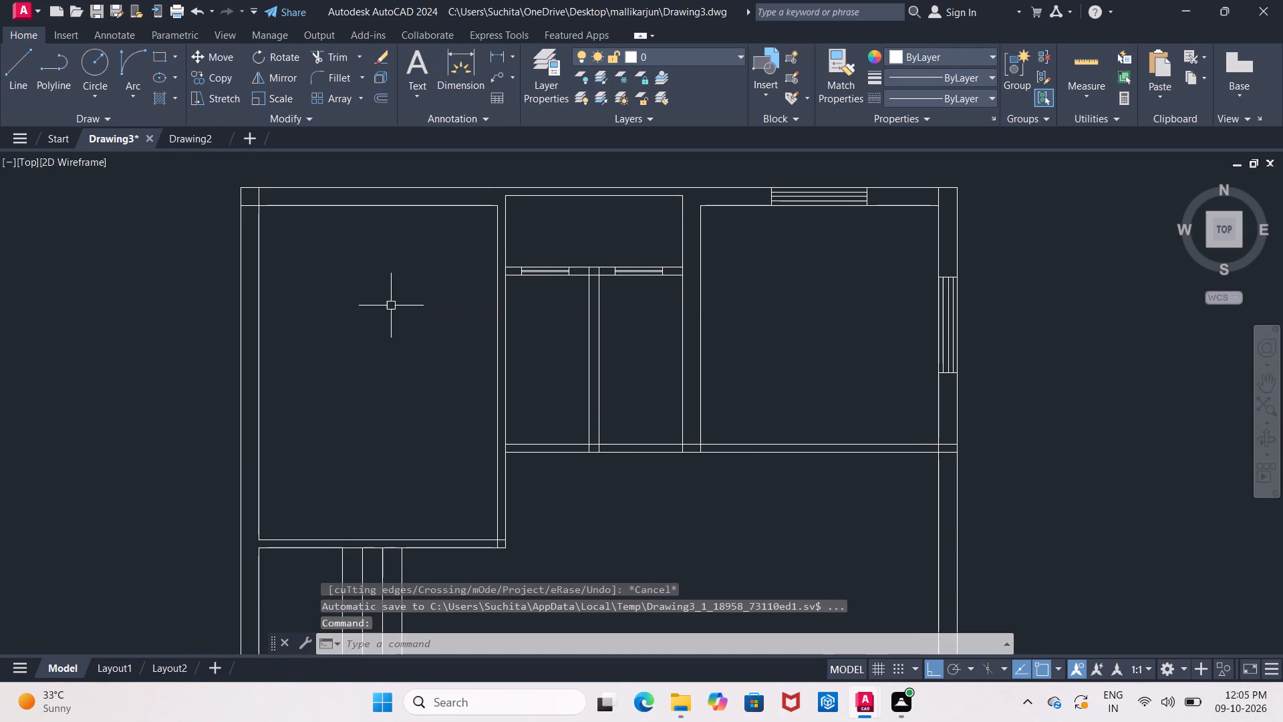
Measure the large northwest room's inner width along its north wall with a temporary linear dimension.
click(488, 53)
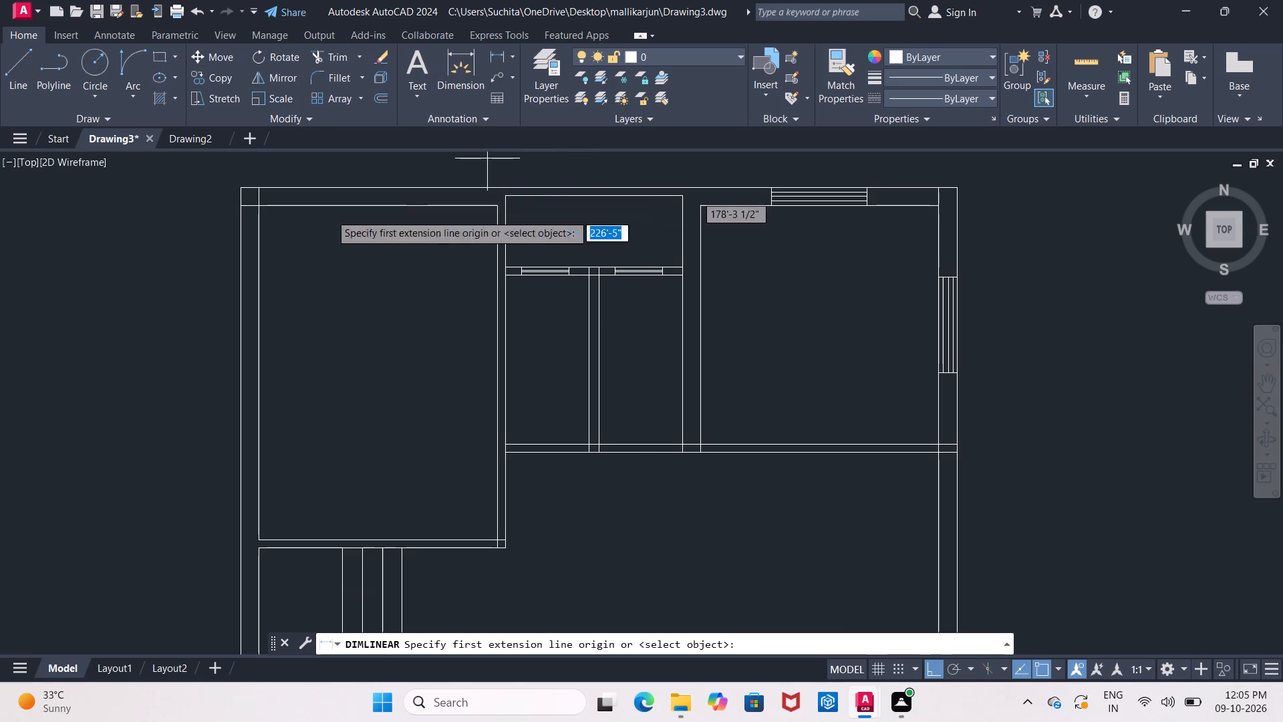
click(257, 203)
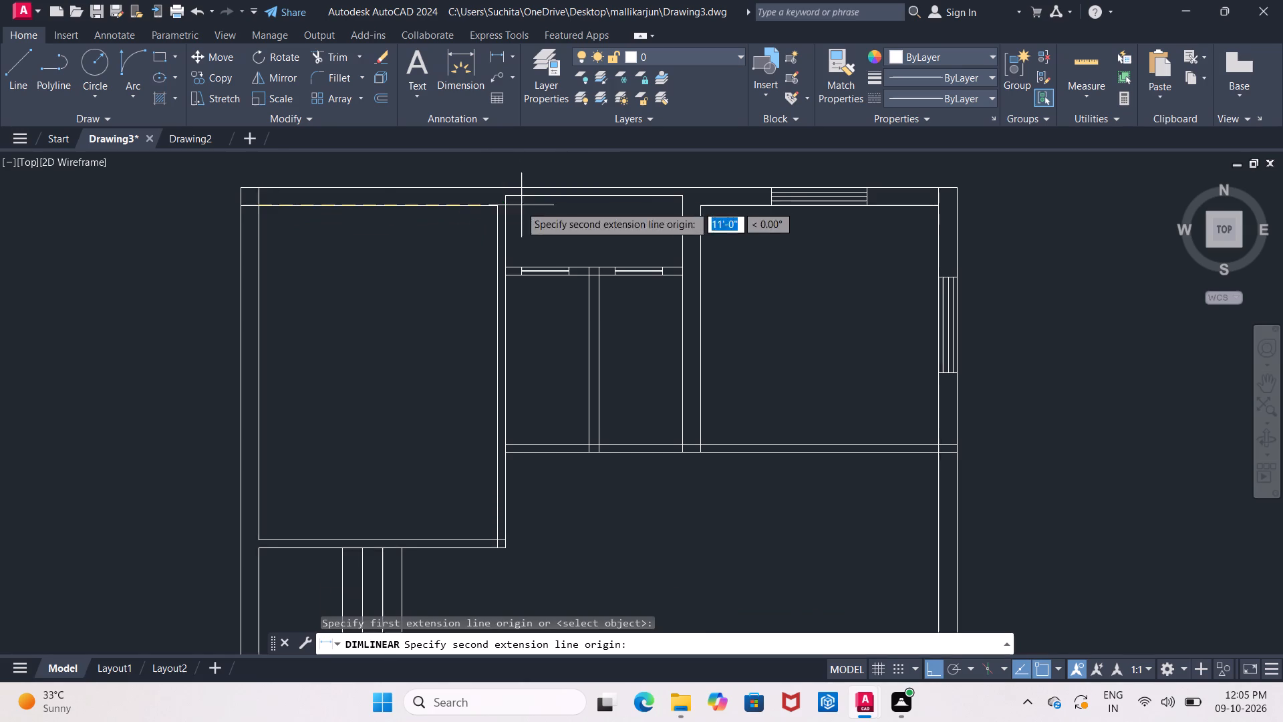
click(495, 209)
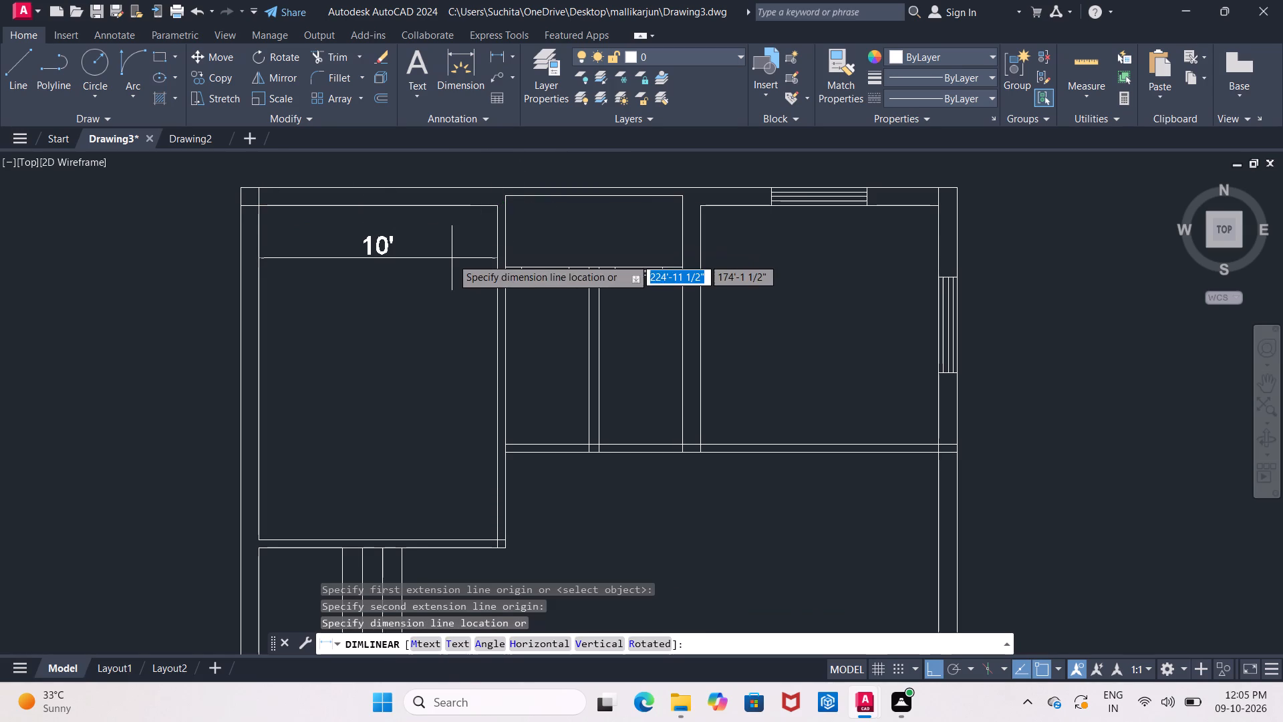
key(Escape)
Offset the inner line of the northwest room's west wall 5' eastward to mark the room's vertical centre.
key(o)
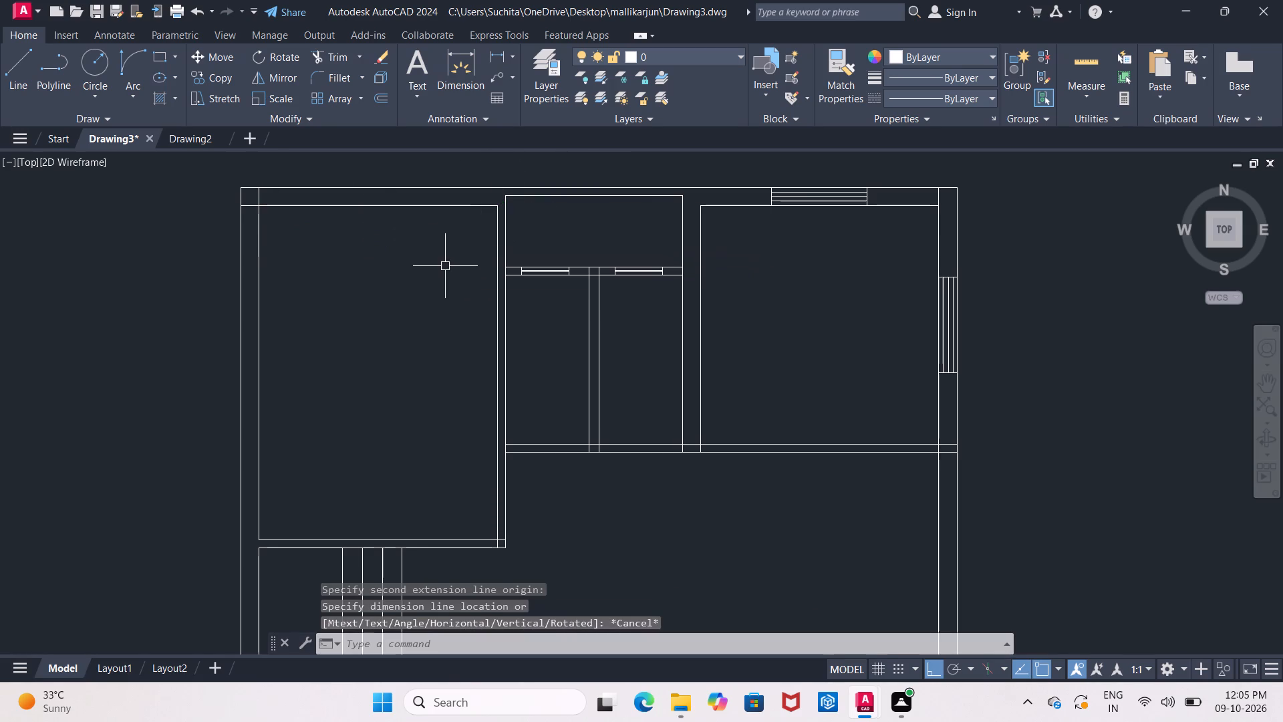
key(Return)
text(5')
key(Return)
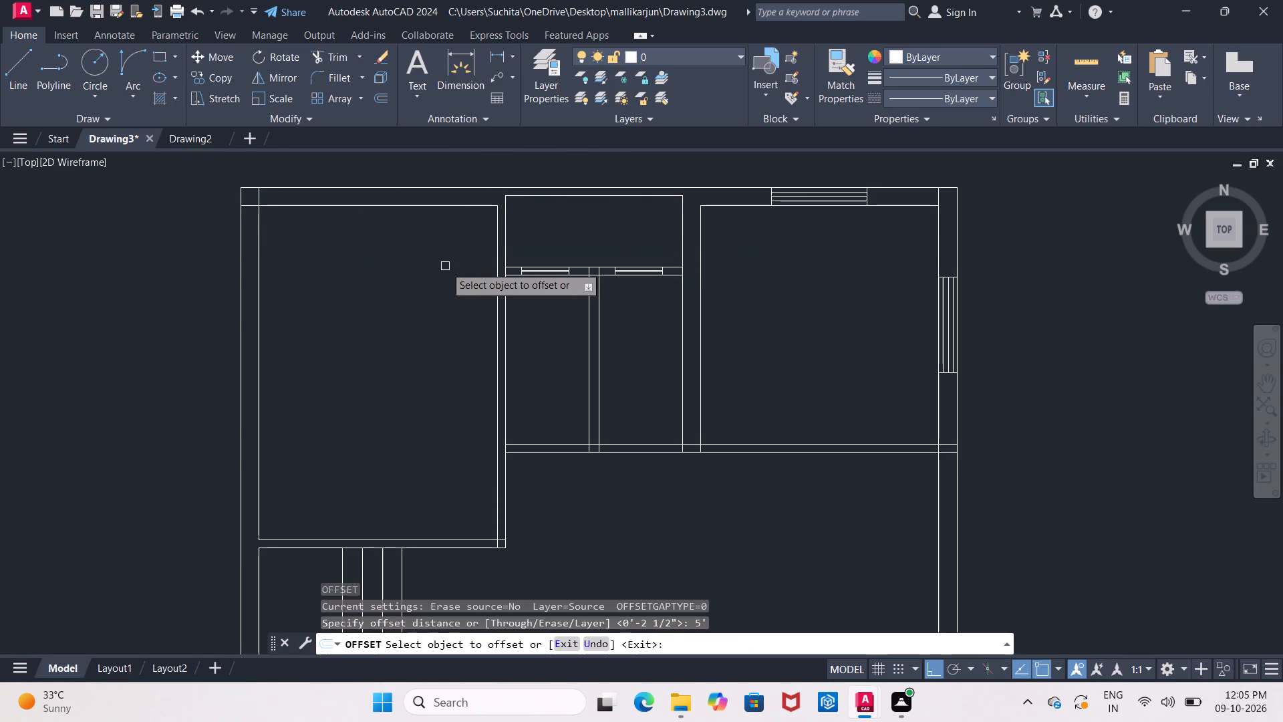
click(263, 265)
click(329, 270)
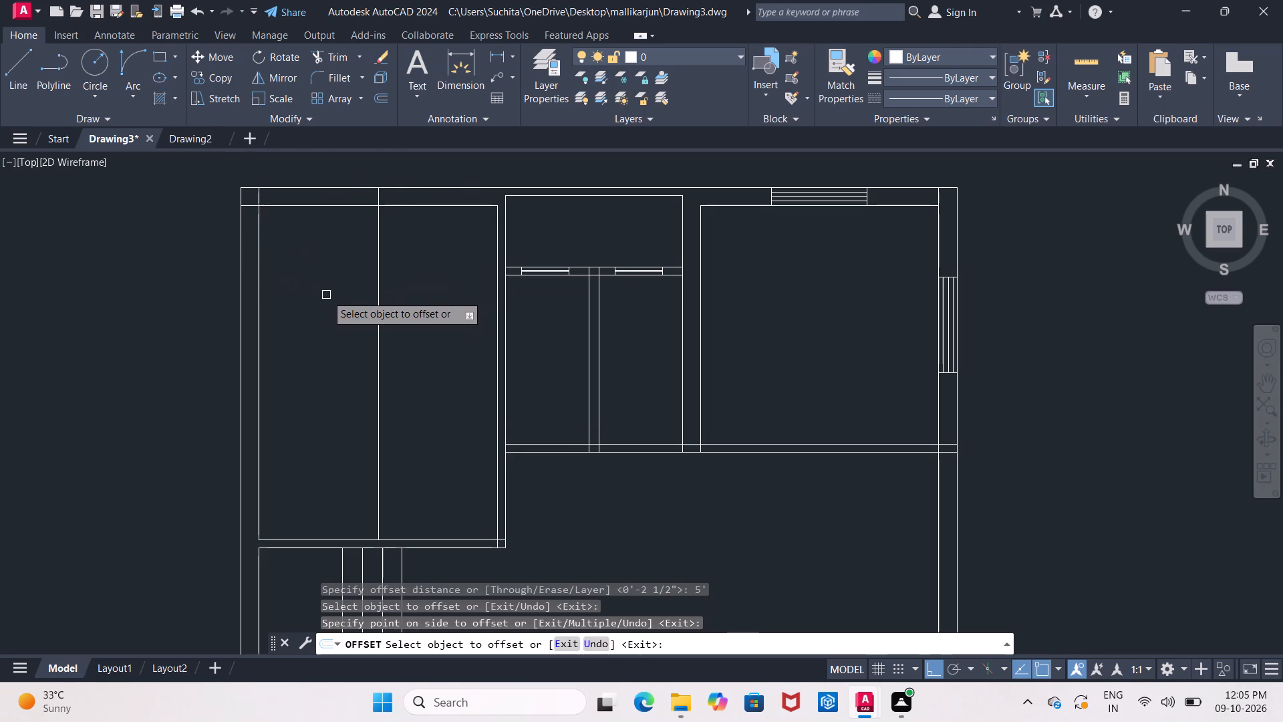
key(Return)
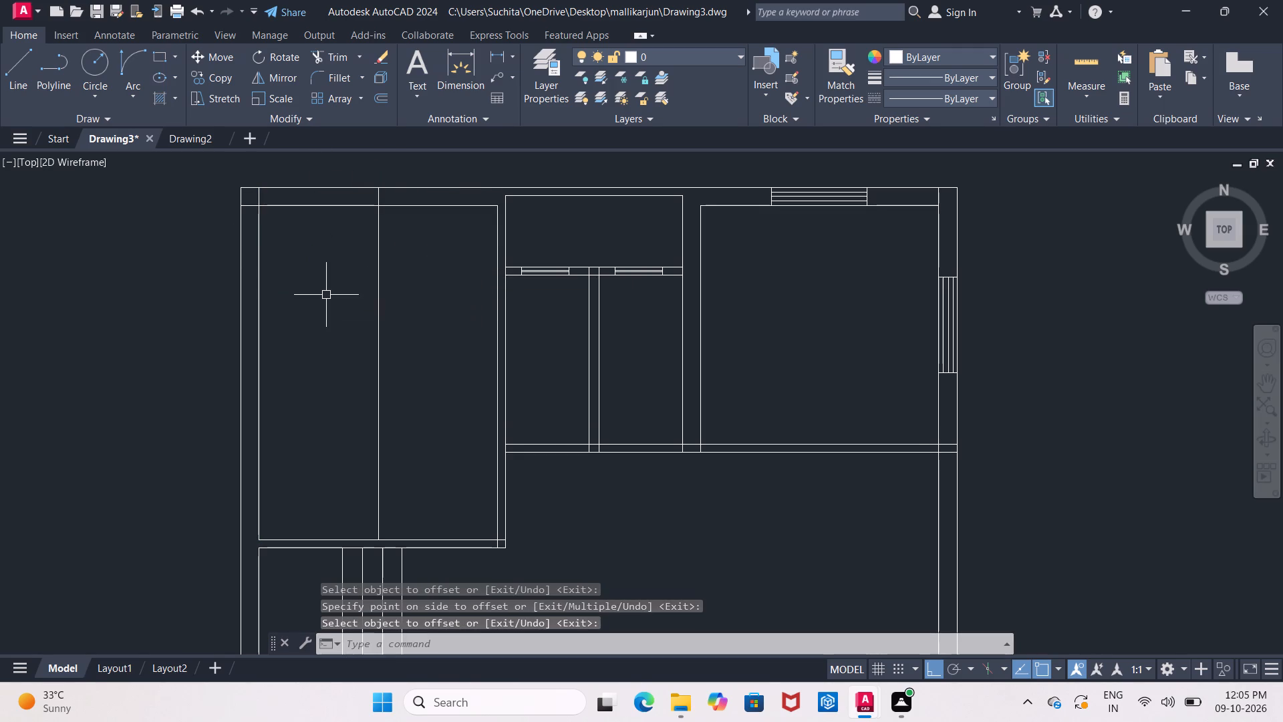
Offset the northwest room's vertical centre line 2' to the east and 2' to the west.
key(Return)
key(2)
key(apostrophe)
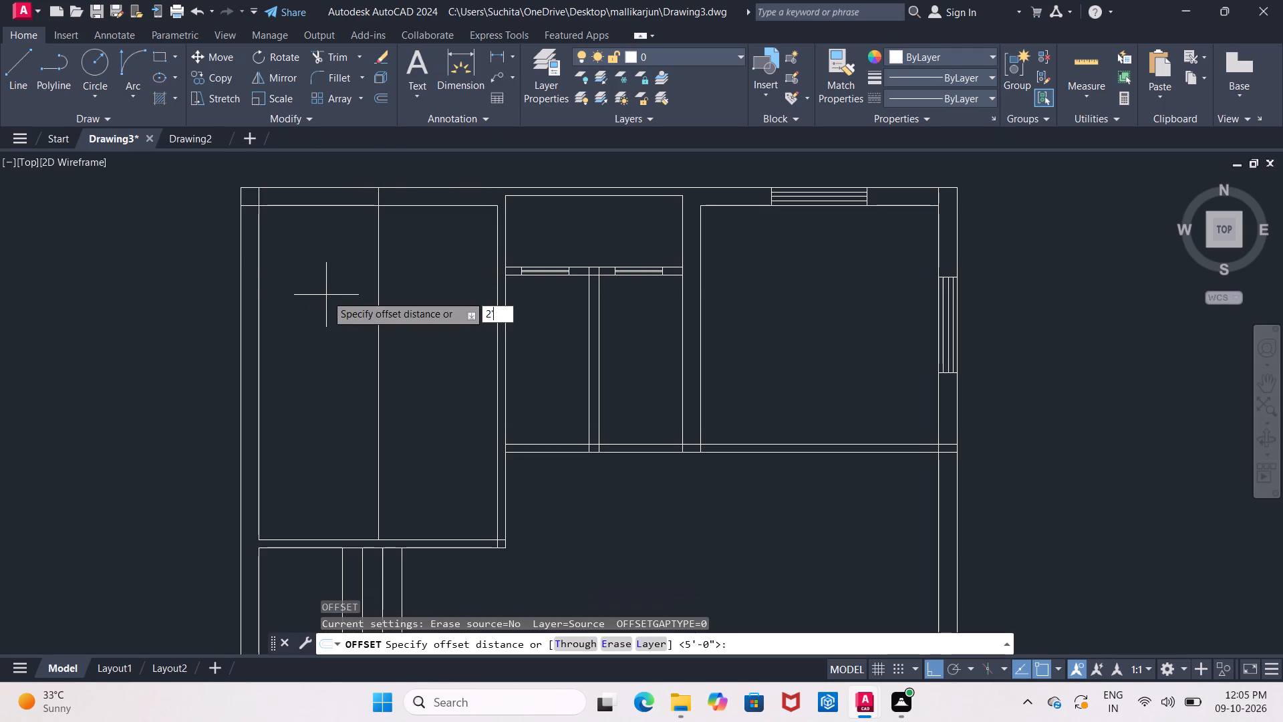
key(Return)
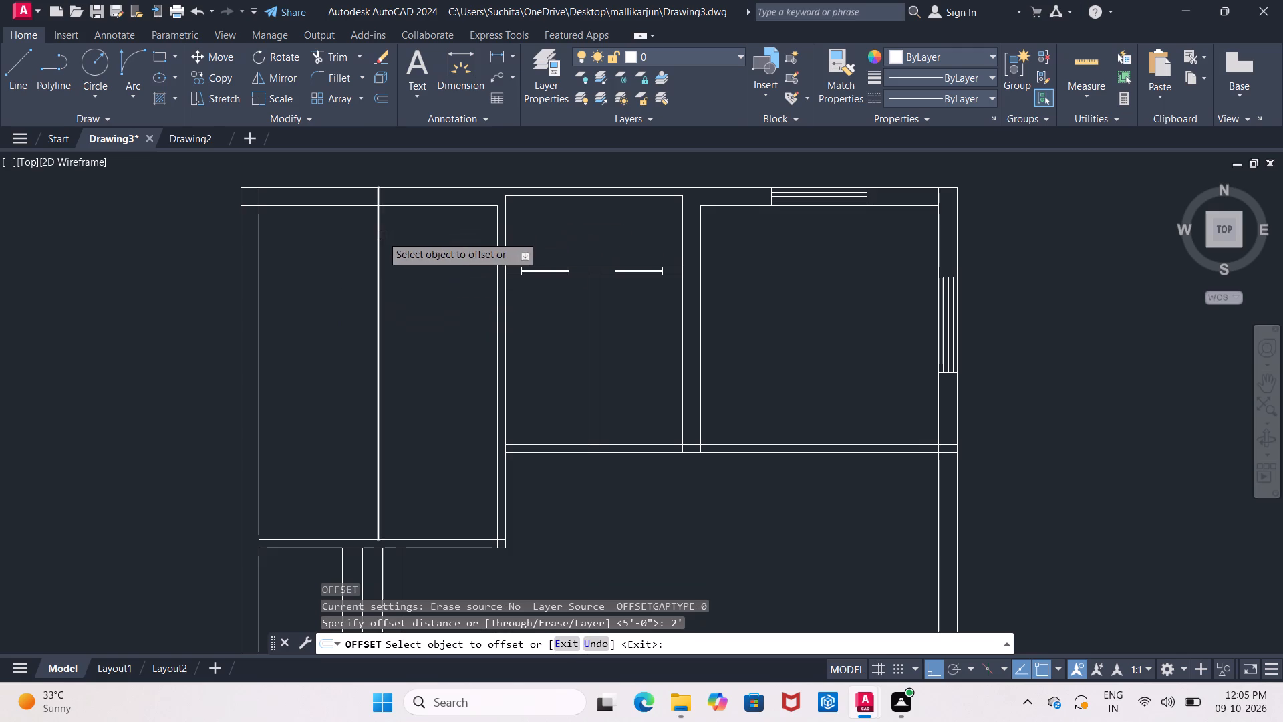
click(382, 235)
click(400, 245)
click(380, 247)
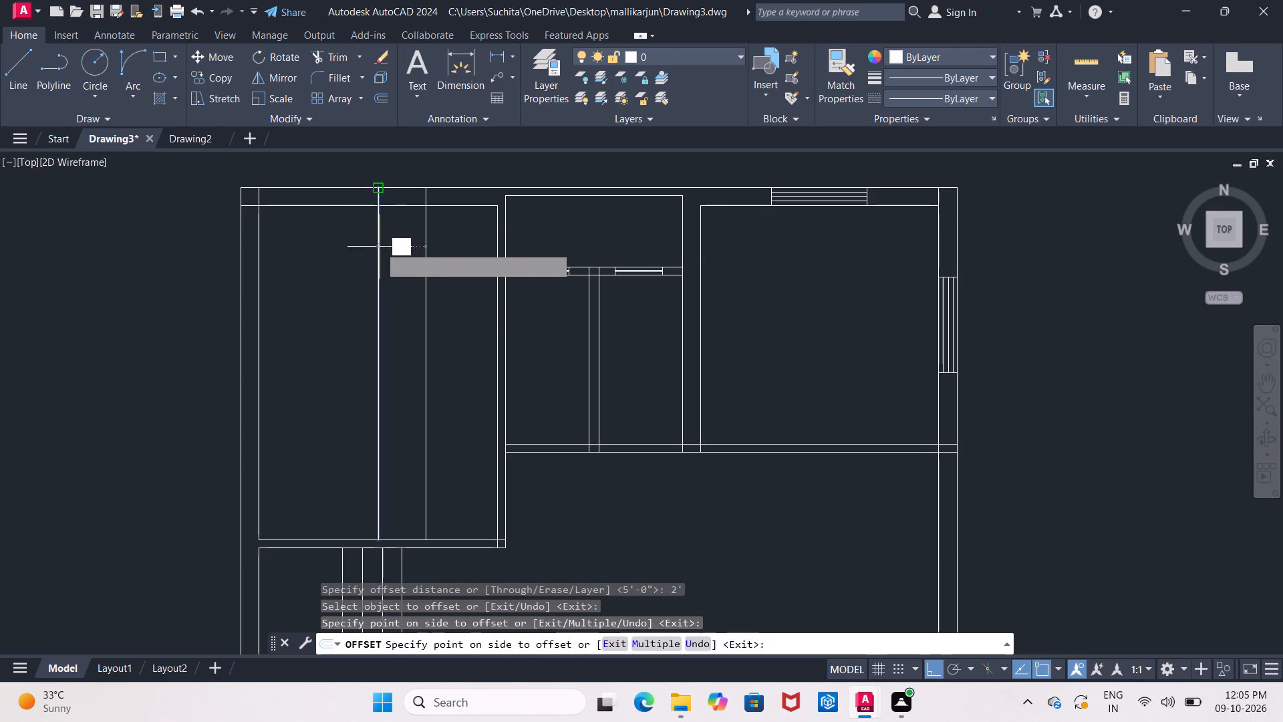
click(313, 261)
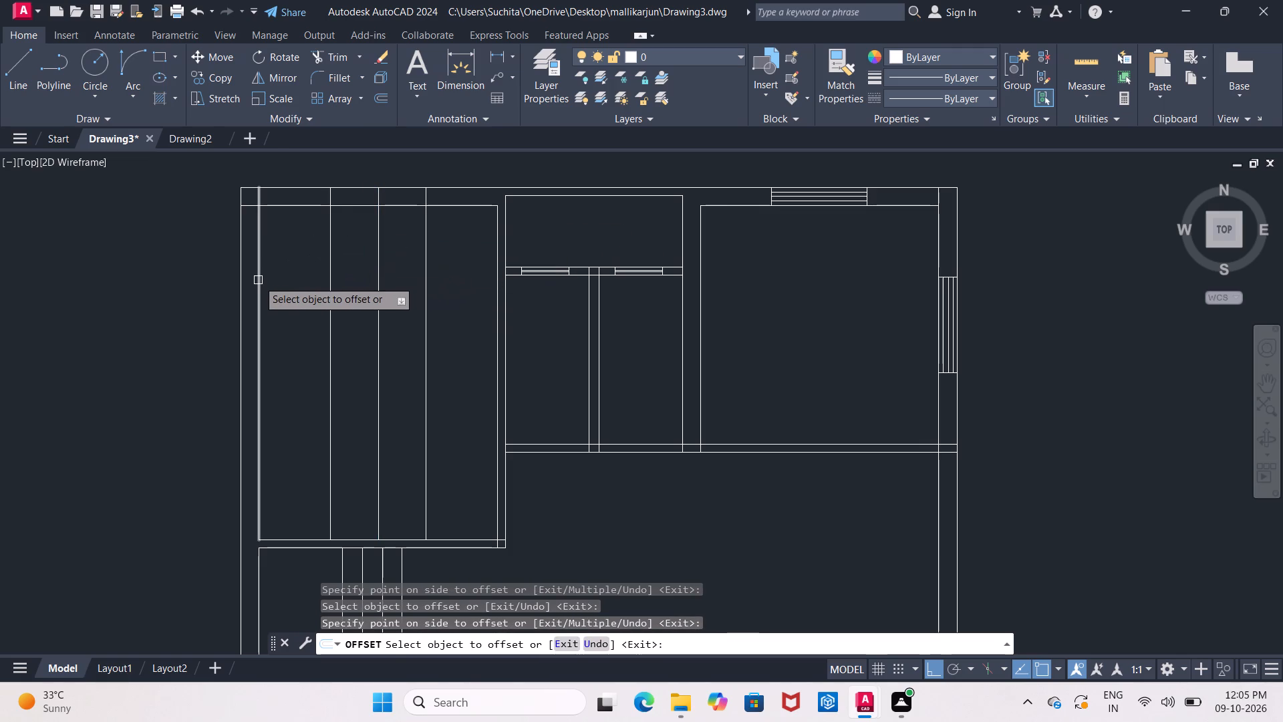
key(Escape)
Trim the three vertical lines inside the northwest room so they remain only within the north wall's thickness.
text(tr)
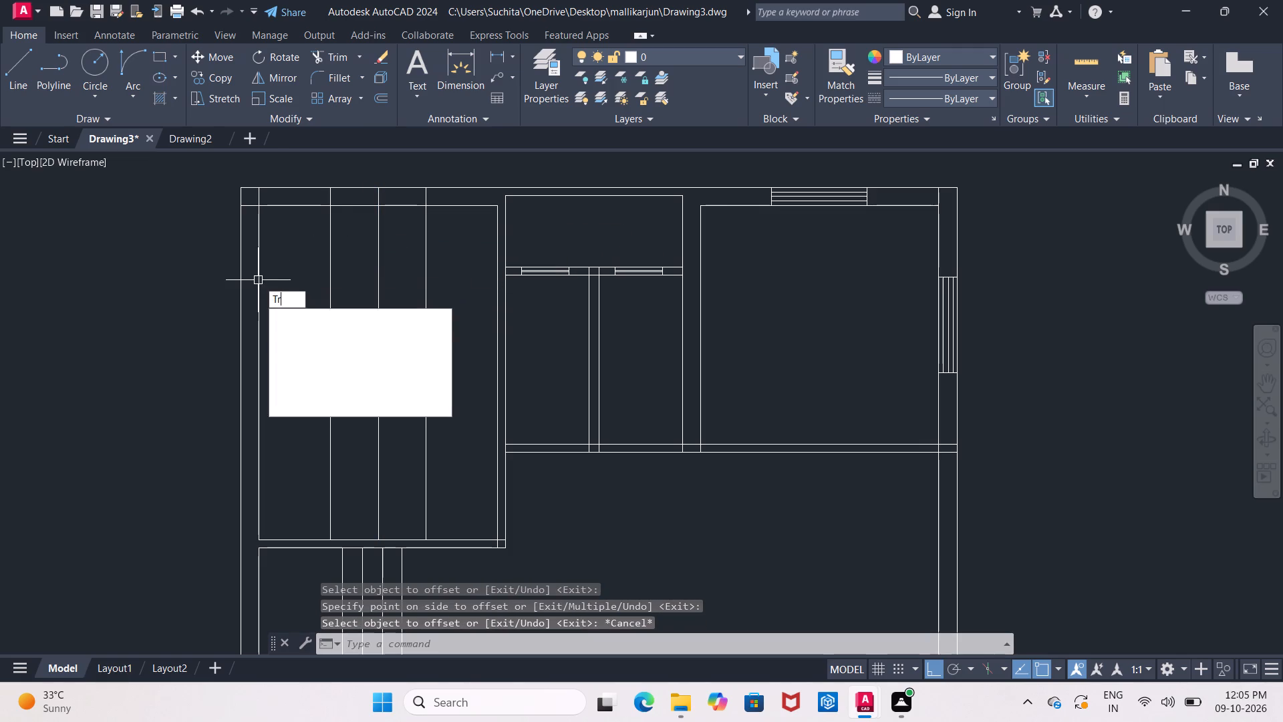
key(Return)
key(Return)
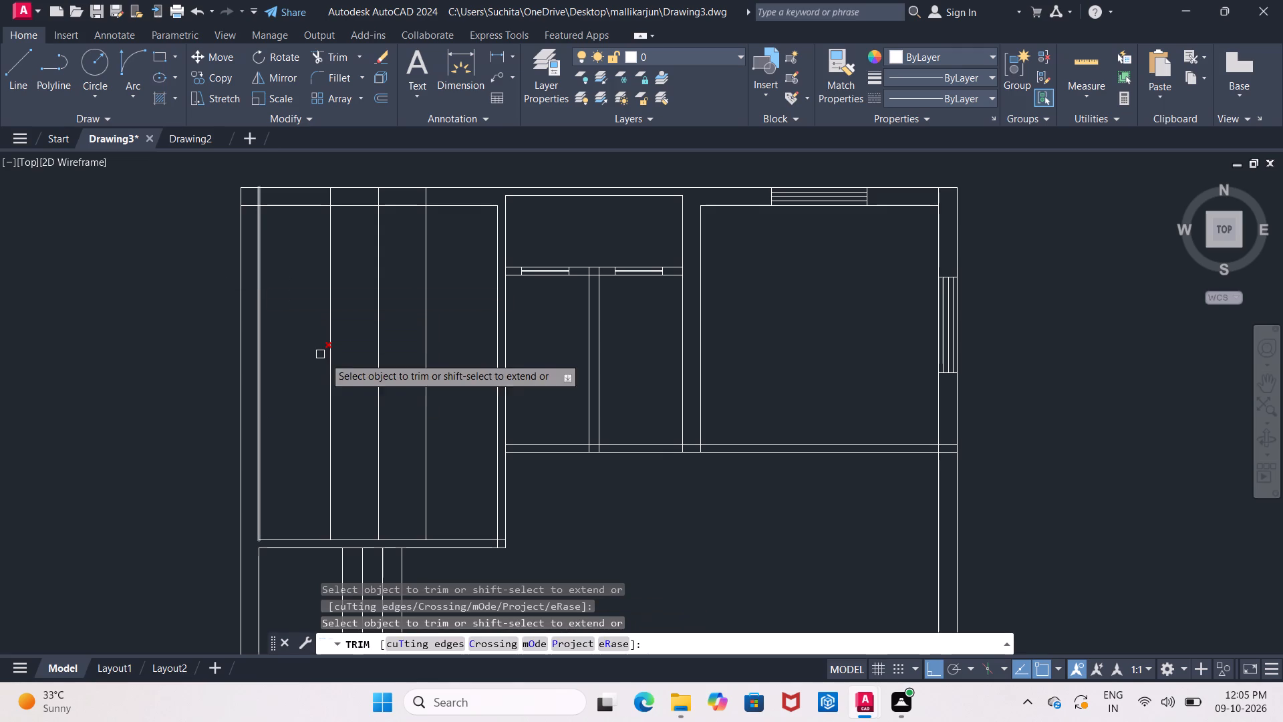
drag(311, 242, 313, 242)
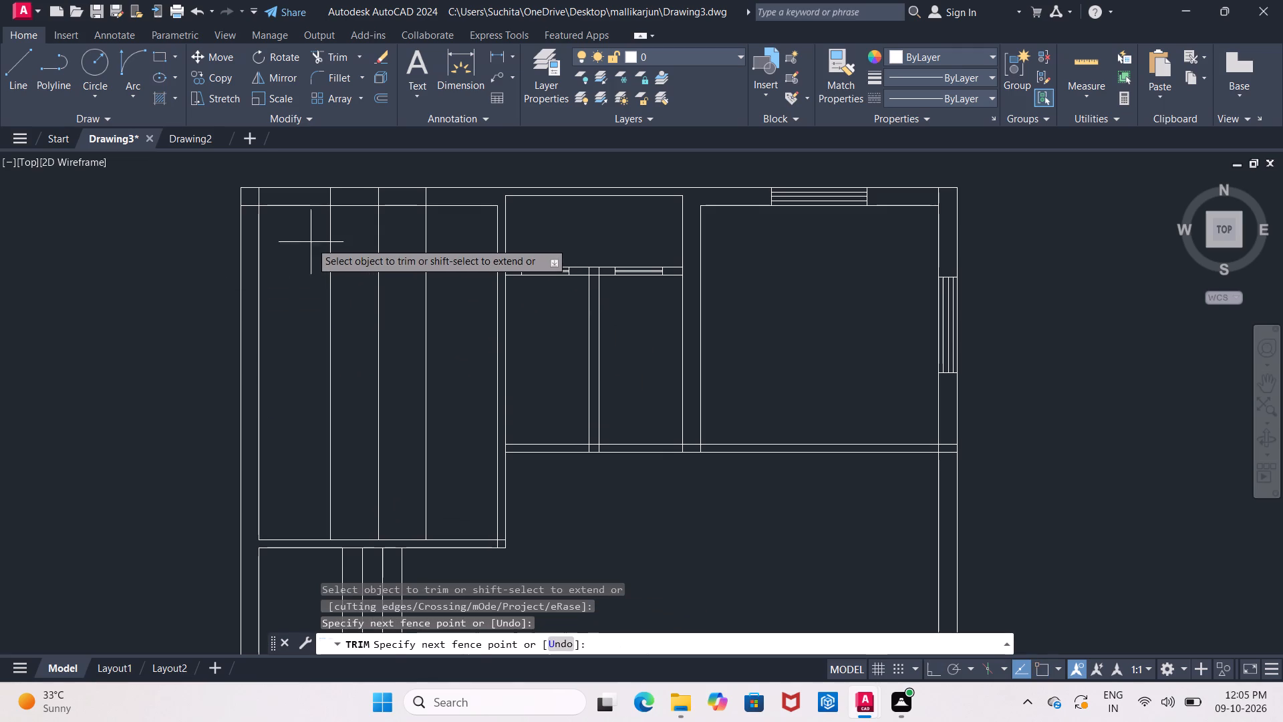
drag(313, 242, 432, 265)
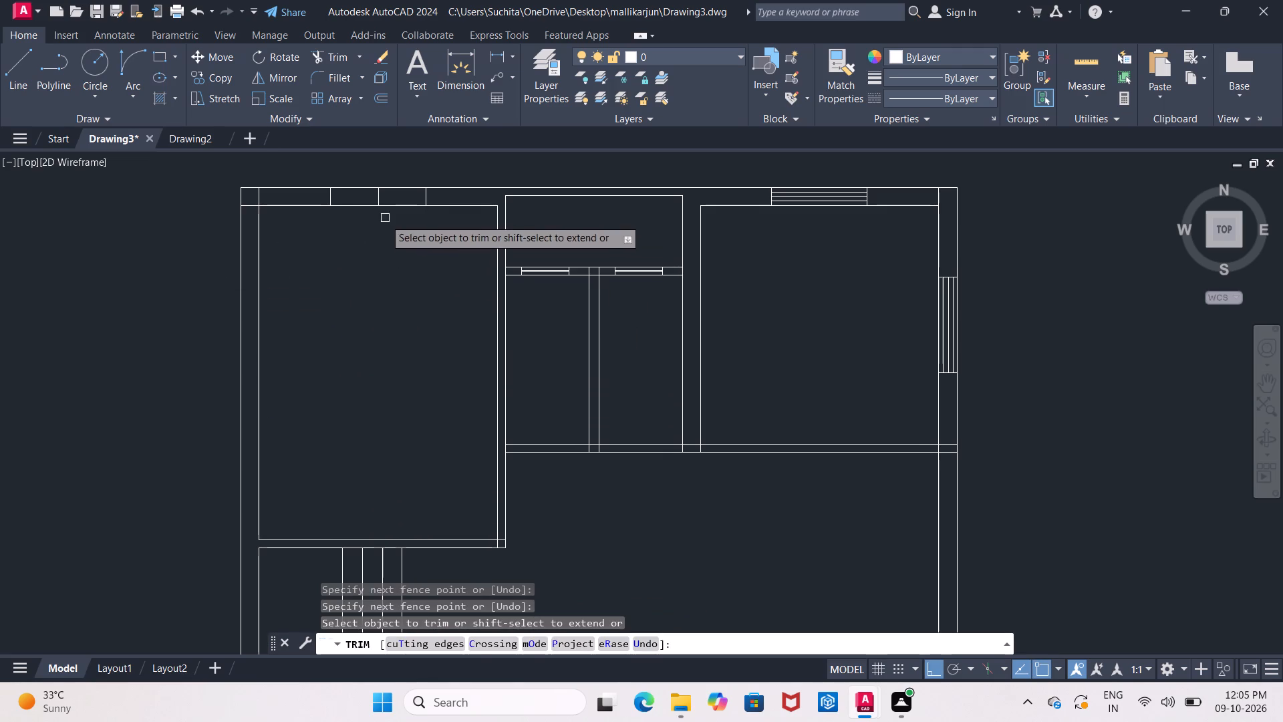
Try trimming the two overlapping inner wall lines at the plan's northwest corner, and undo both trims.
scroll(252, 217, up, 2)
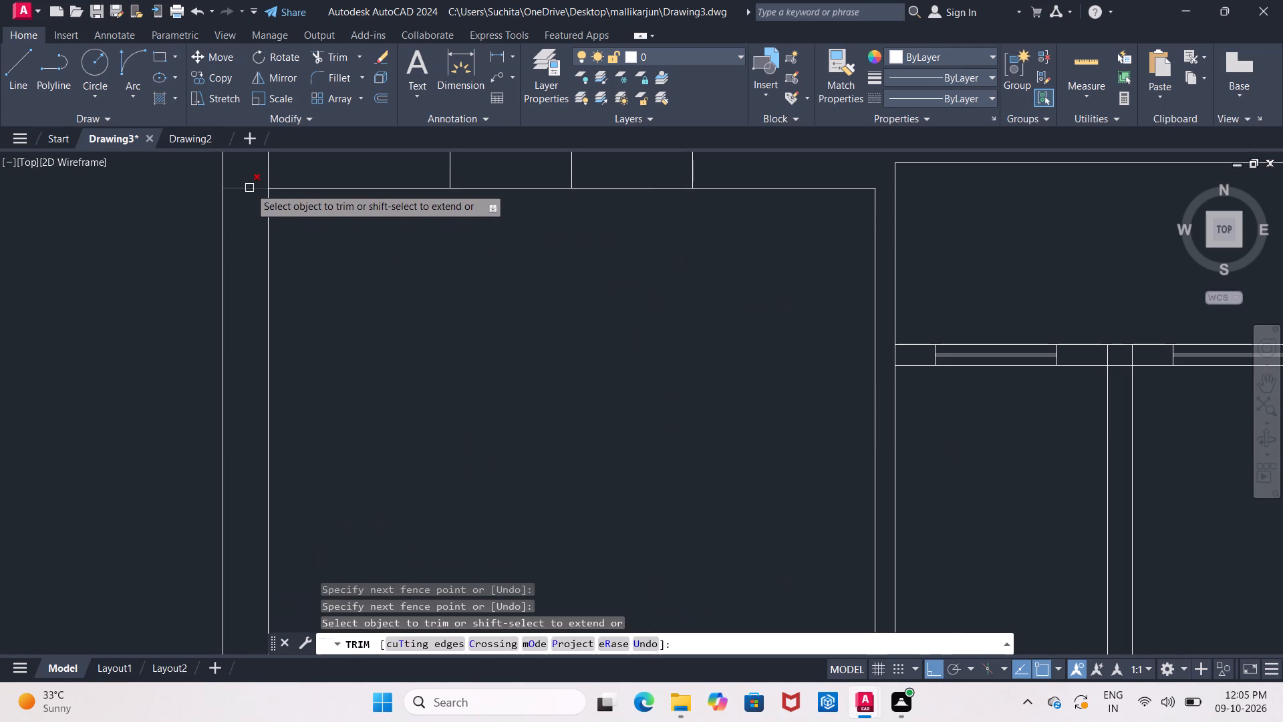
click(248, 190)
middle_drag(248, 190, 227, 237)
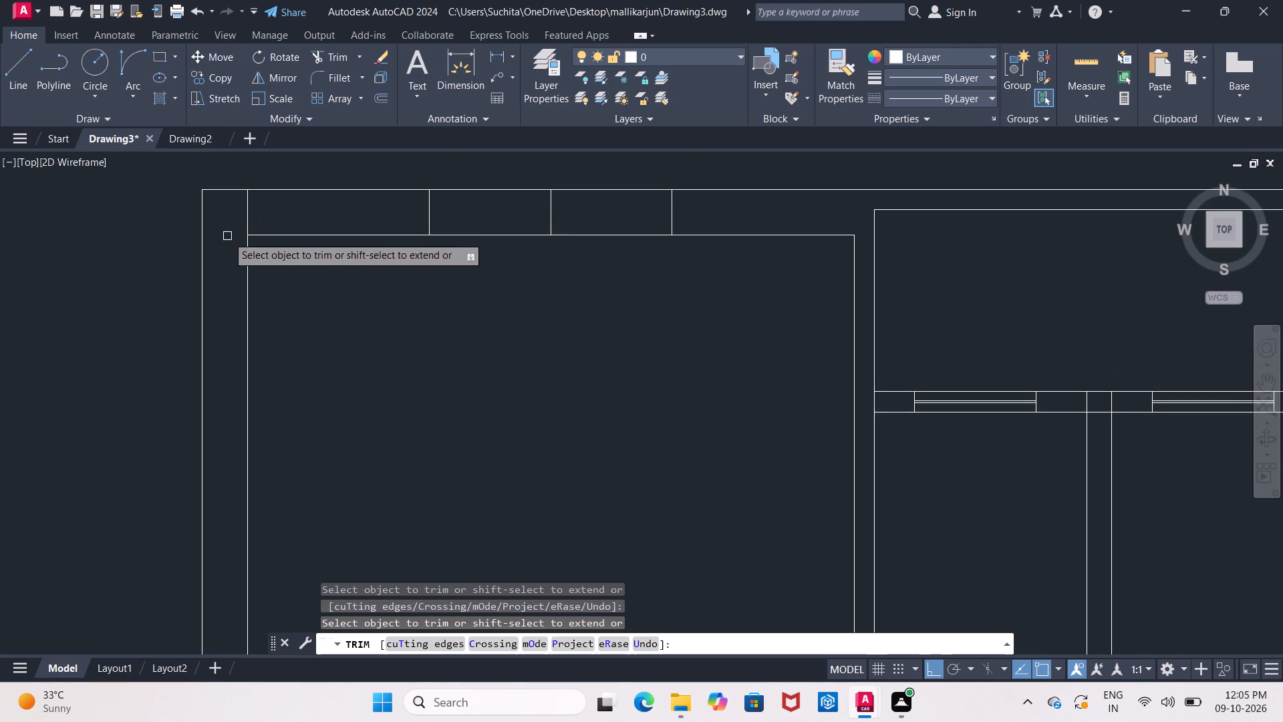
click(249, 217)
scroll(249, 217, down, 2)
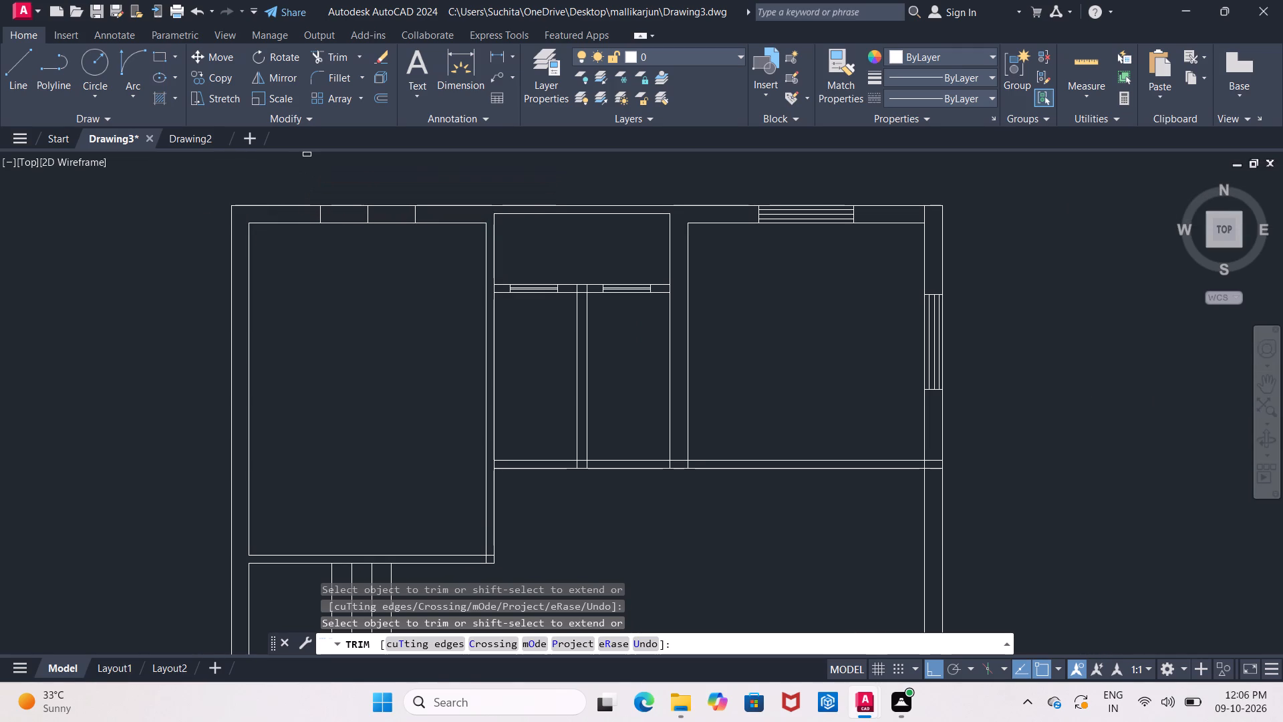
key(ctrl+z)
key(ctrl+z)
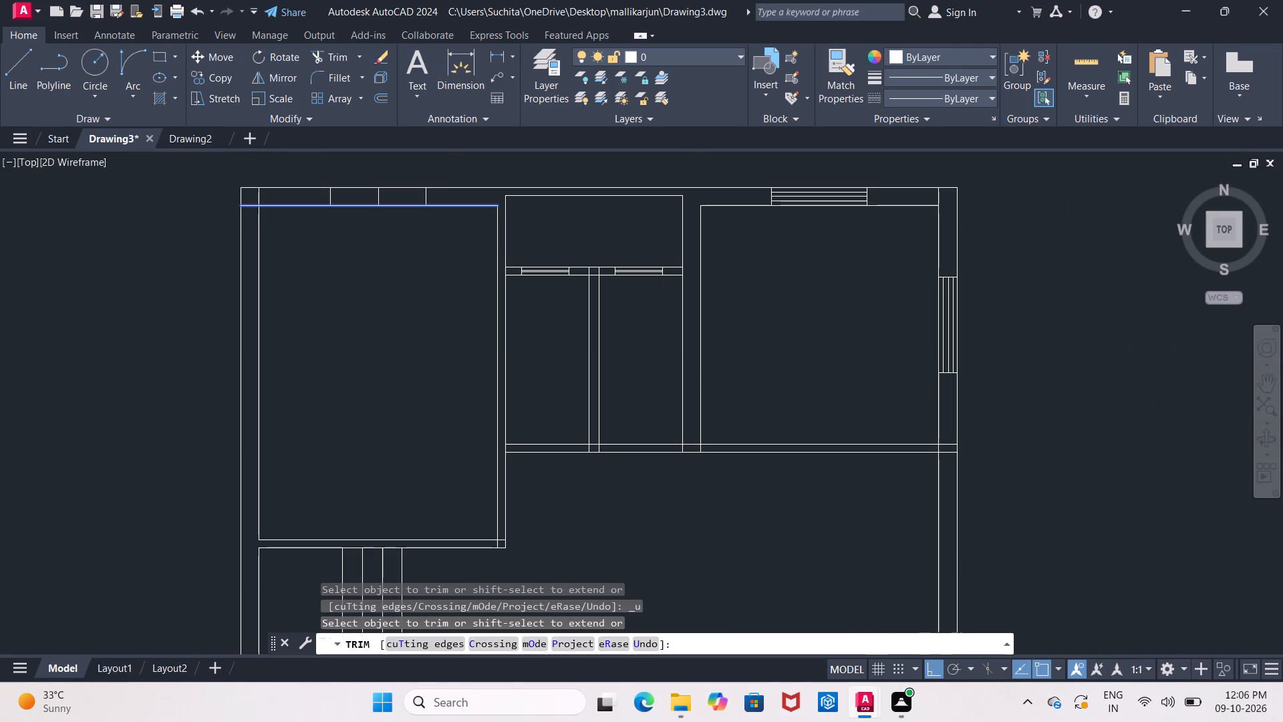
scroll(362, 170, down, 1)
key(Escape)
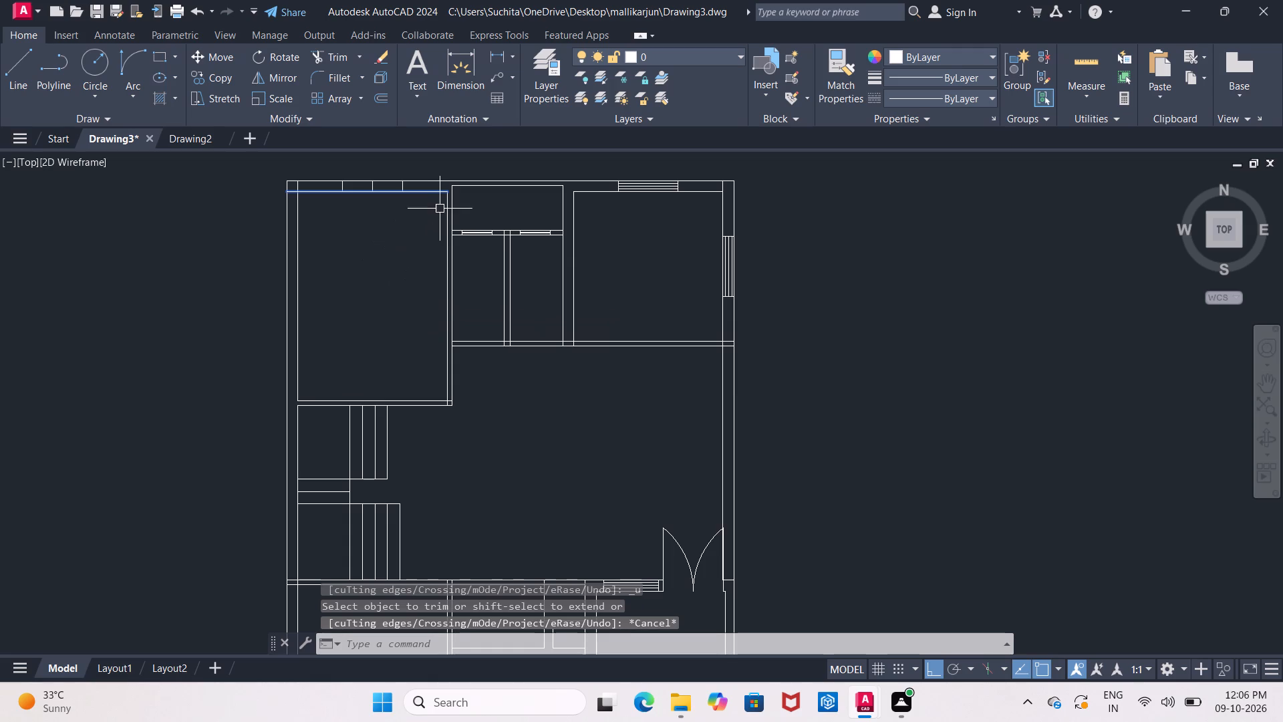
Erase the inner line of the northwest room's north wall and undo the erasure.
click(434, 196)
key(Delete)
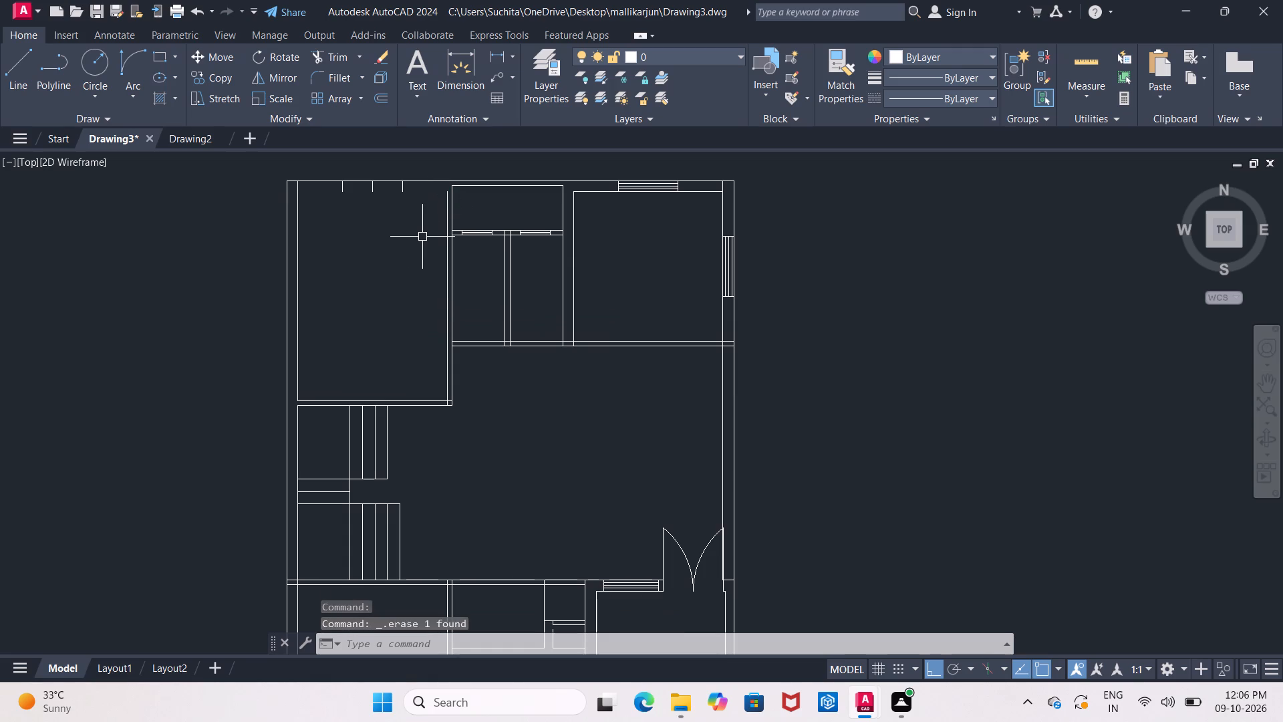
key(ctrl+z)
Offset the north wall's outer line 2.25" inward and its inner line 2.25" outward twice in succession to form three window lines.
scroll(398, 187, up, 2)
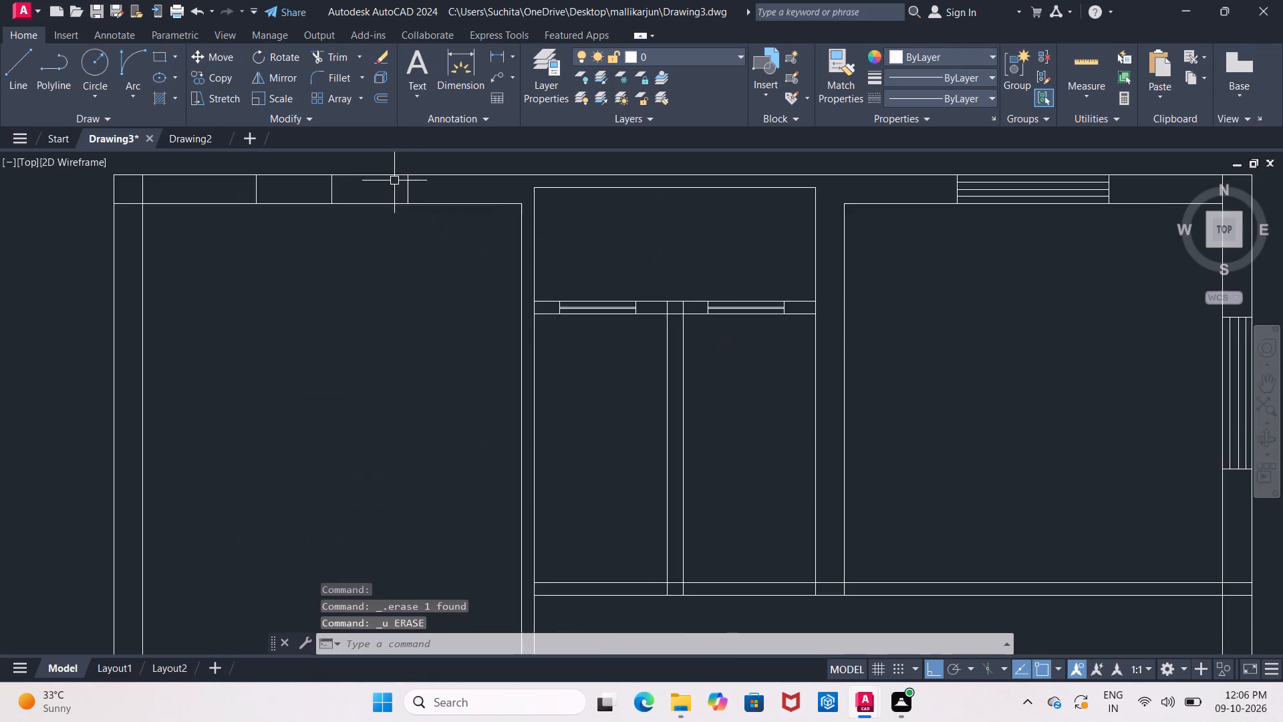
scroll(394, 180, up, 1)
middle_drag(388, 165, 397, 222)
scroll(392, 210, up, 1)
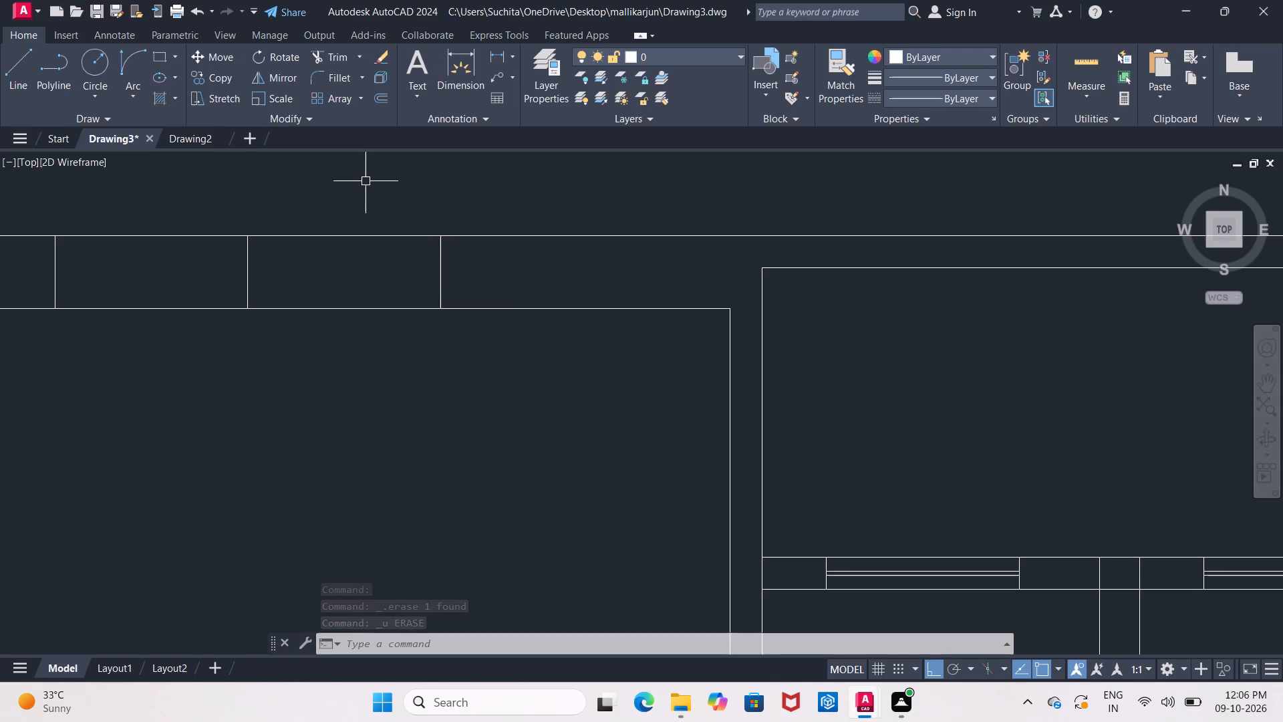
key(o)
key(Return)
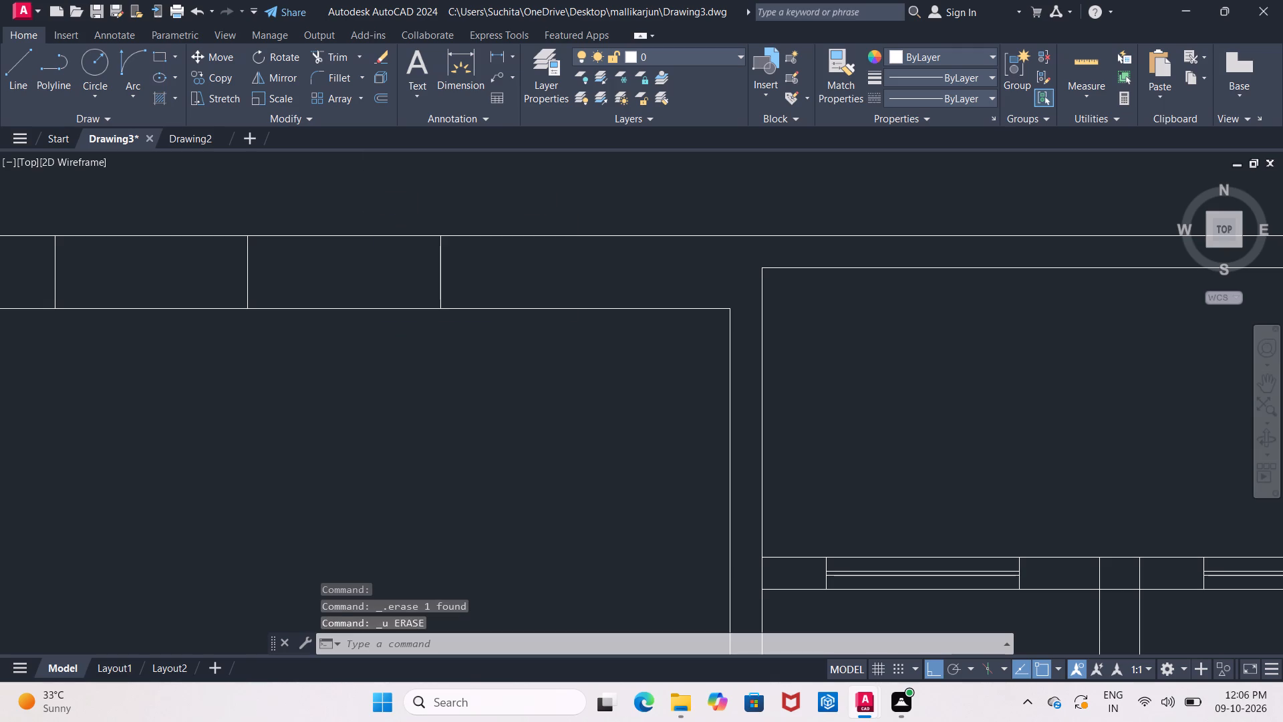
key(0)
key(apostrophe)
text(2.25)
key(shift+quotedbl)
key(Return)
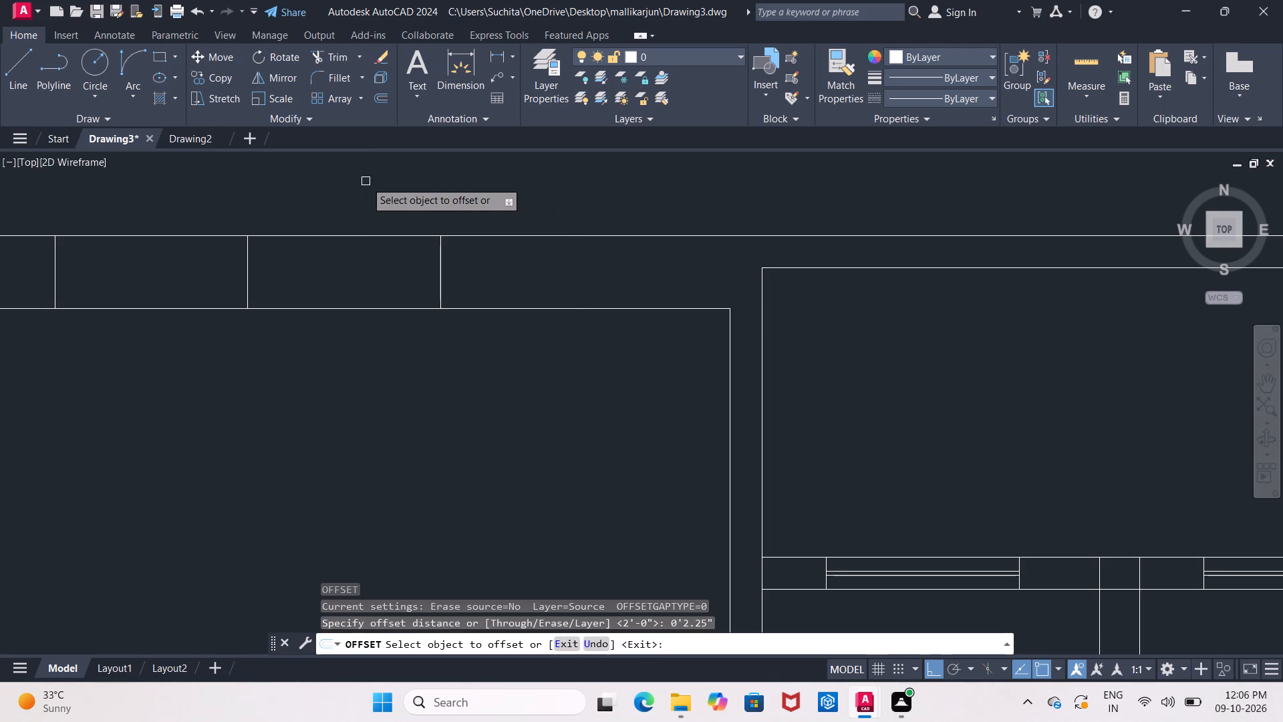
click(353, 234)
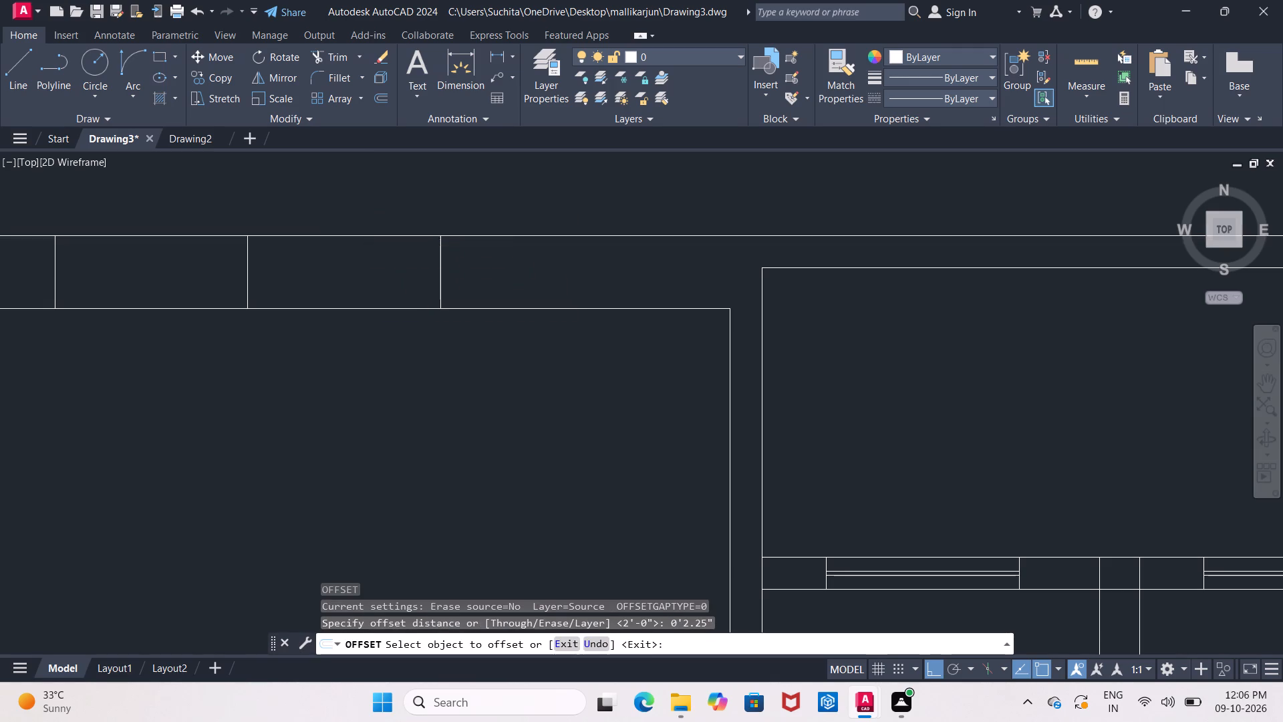
click(349, 264)
click(353, 311)
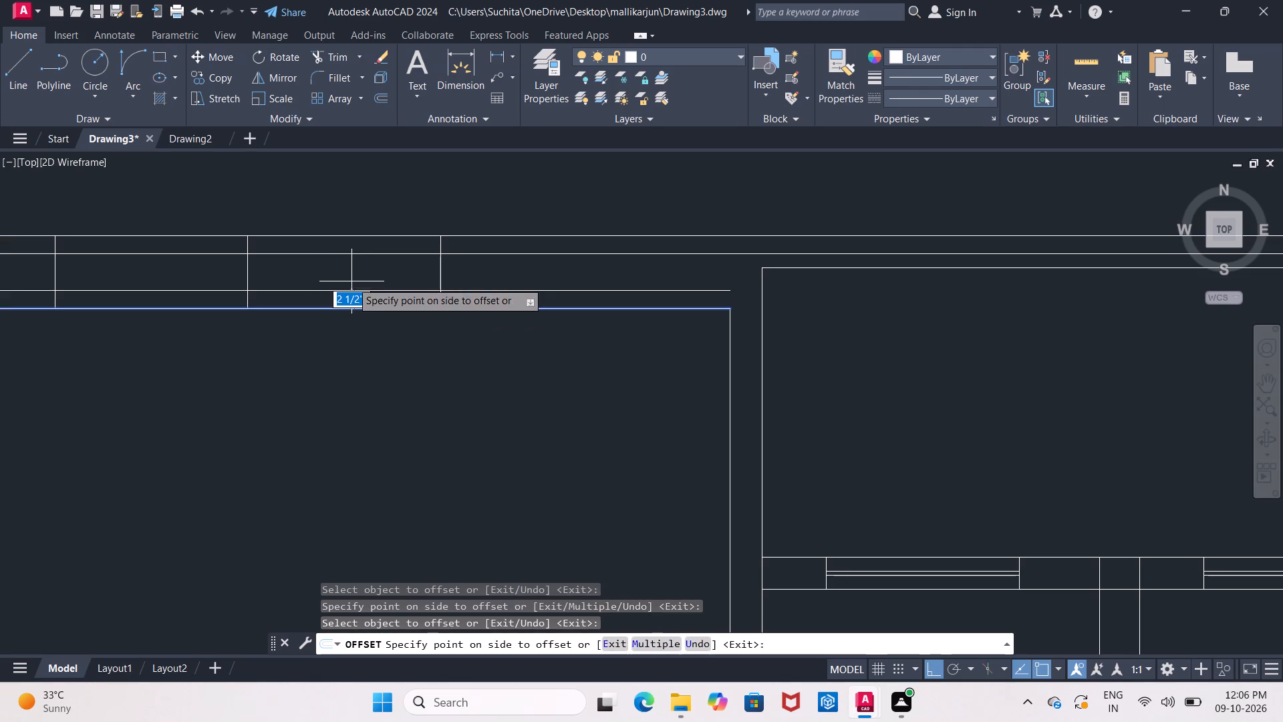
click(351, 277)
click(353, 291)
click(356, 275)
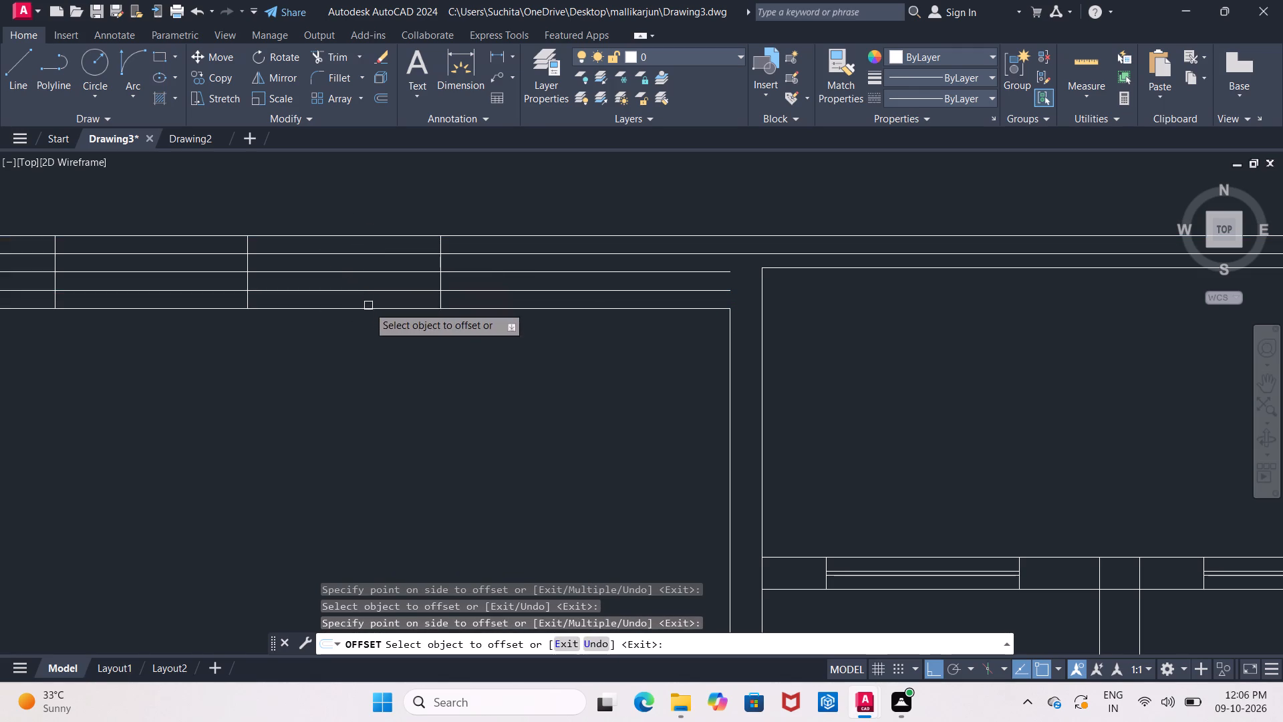
key(Escape)
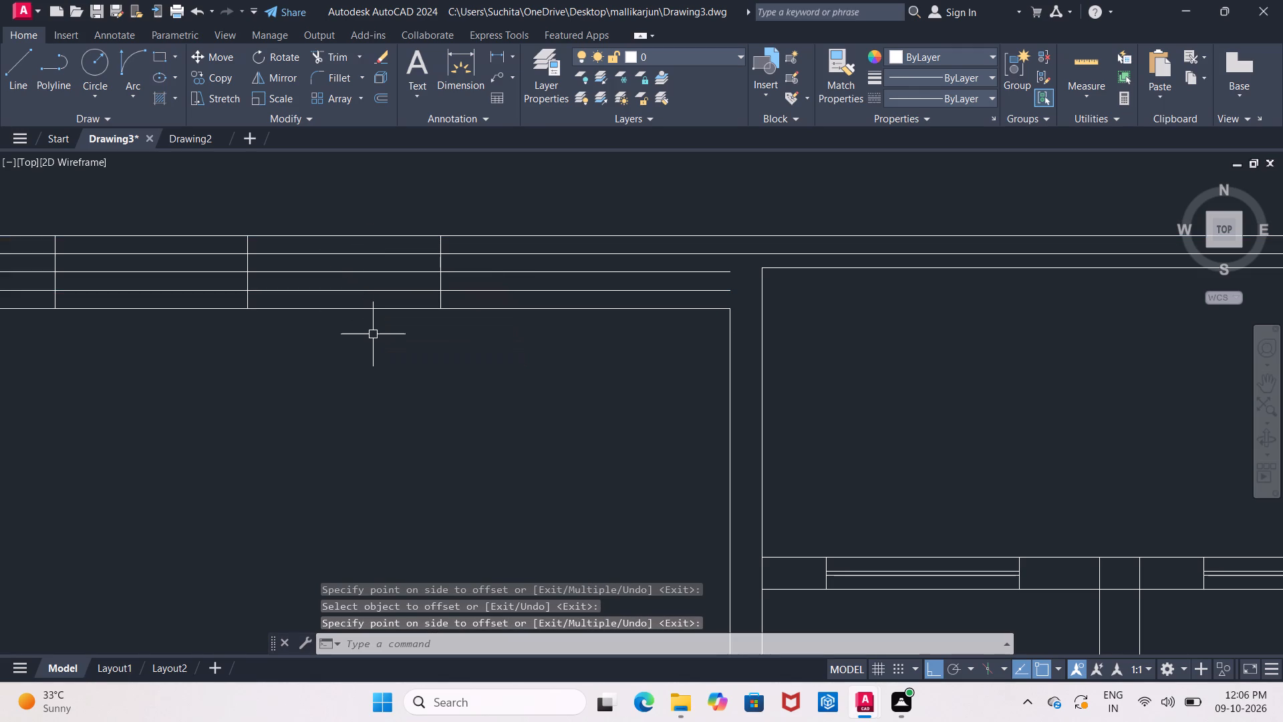
Trim the three window lines east of the northwest room's north window opening.
text(tr)
key(Return)
key(Return)
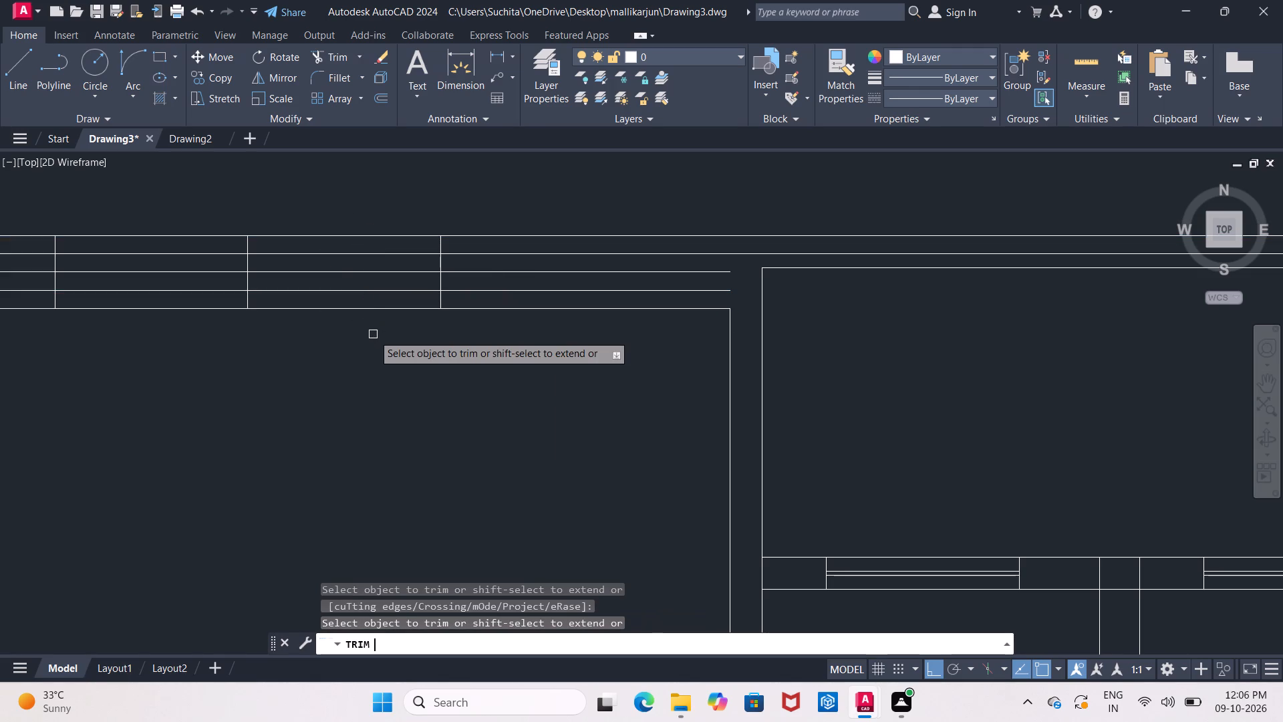
click(498, 252)
click(505, 269)
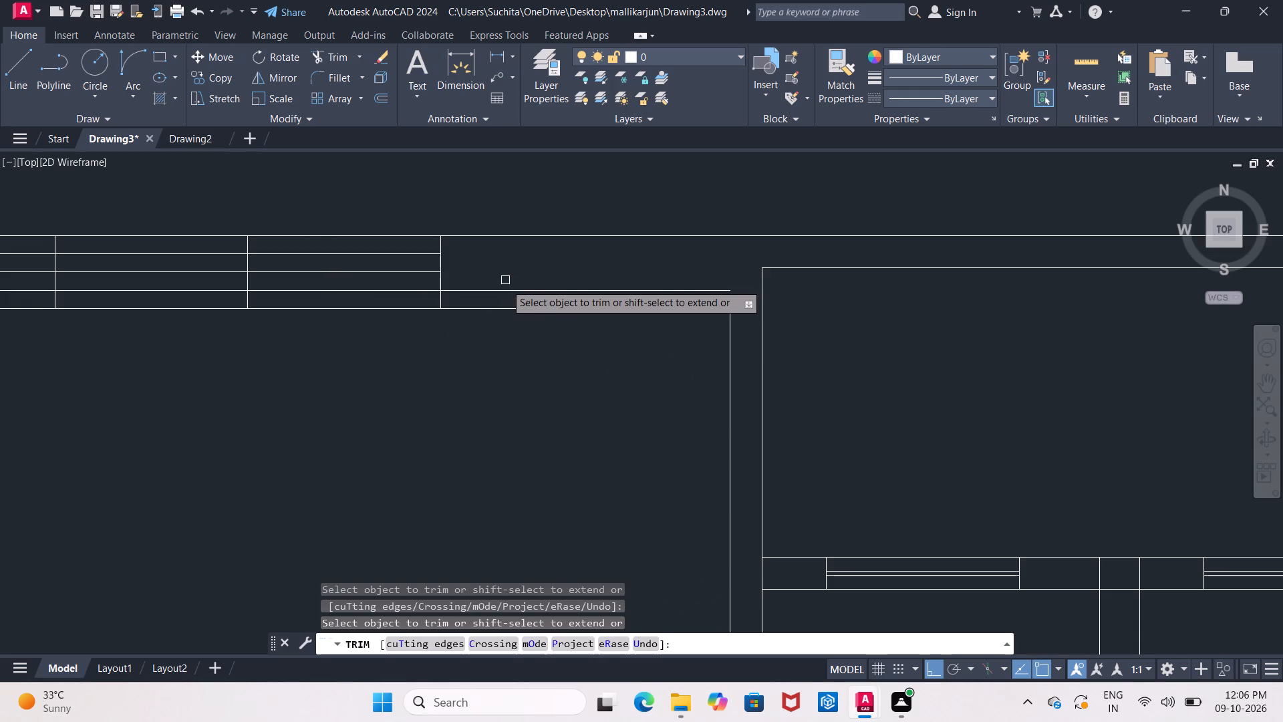
click(505, 288)
Trim the three window lines west of the north window opening, including the pieces inside the northwest wall corner.
scroll(507, 285, down, 2)
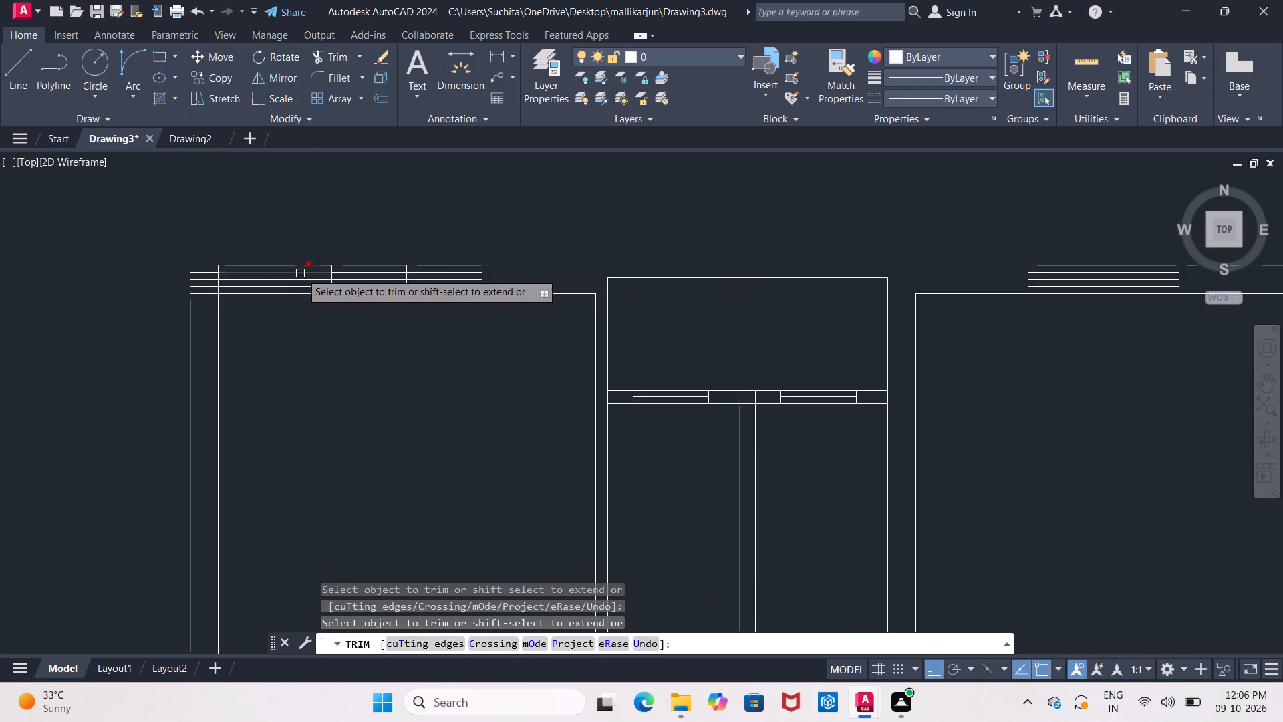
scroll(301, 273, up, 2)
click(301, 272)
click(303, 290)
click(297, 310)
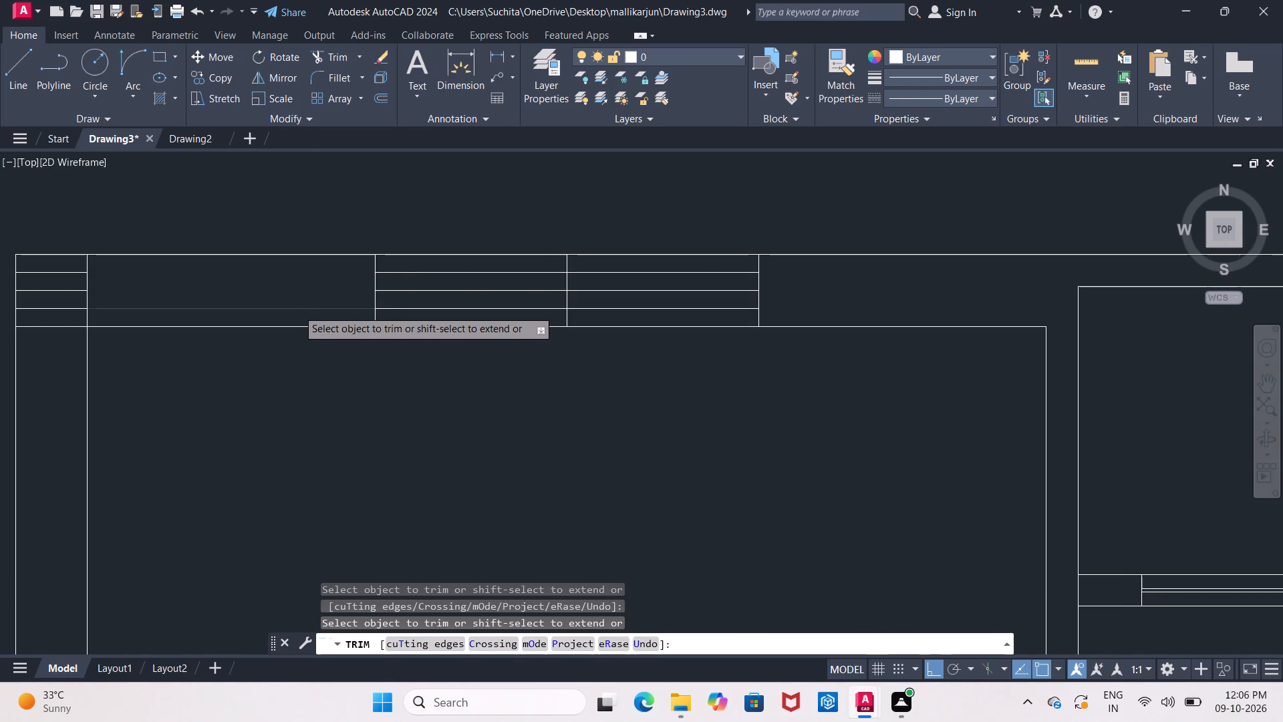
middle_drag(272, 302, 541, 278)
drag(330, 246, 323, 282)
click(322, 270)
click(322, 285)
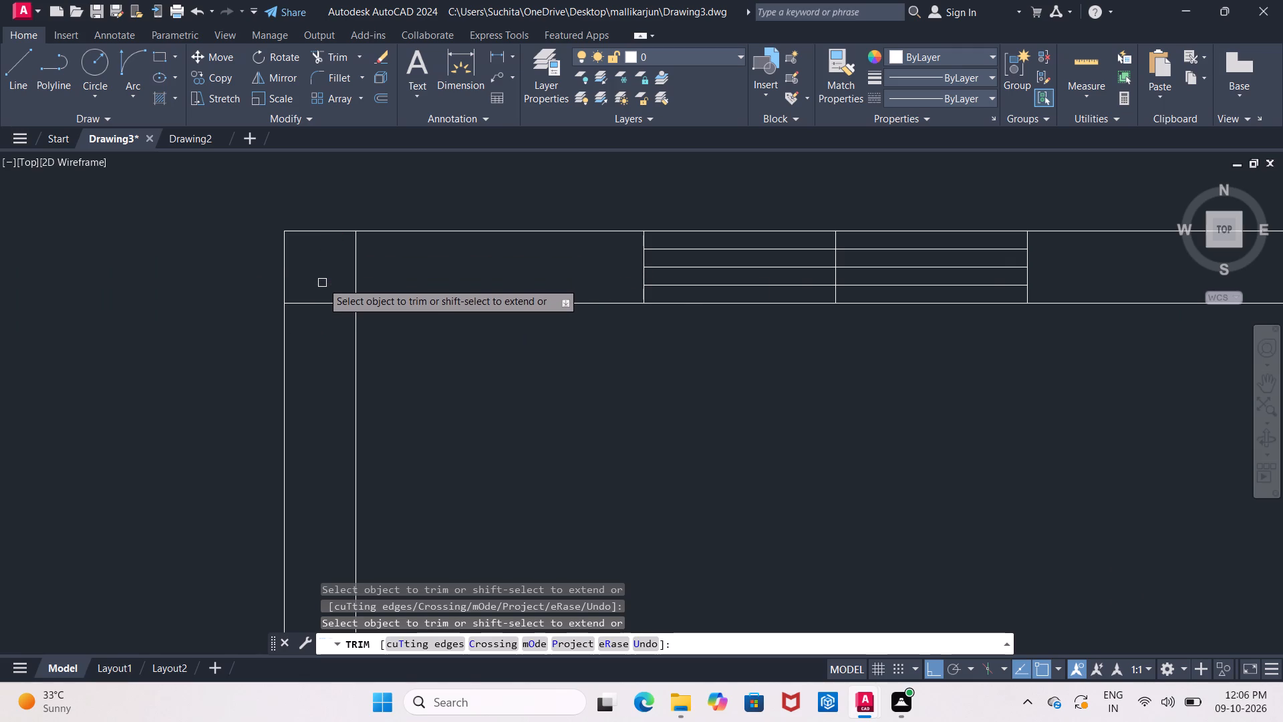
scroll(322, 281, down, 3)
middle_drag(360, 339, 334, 233)
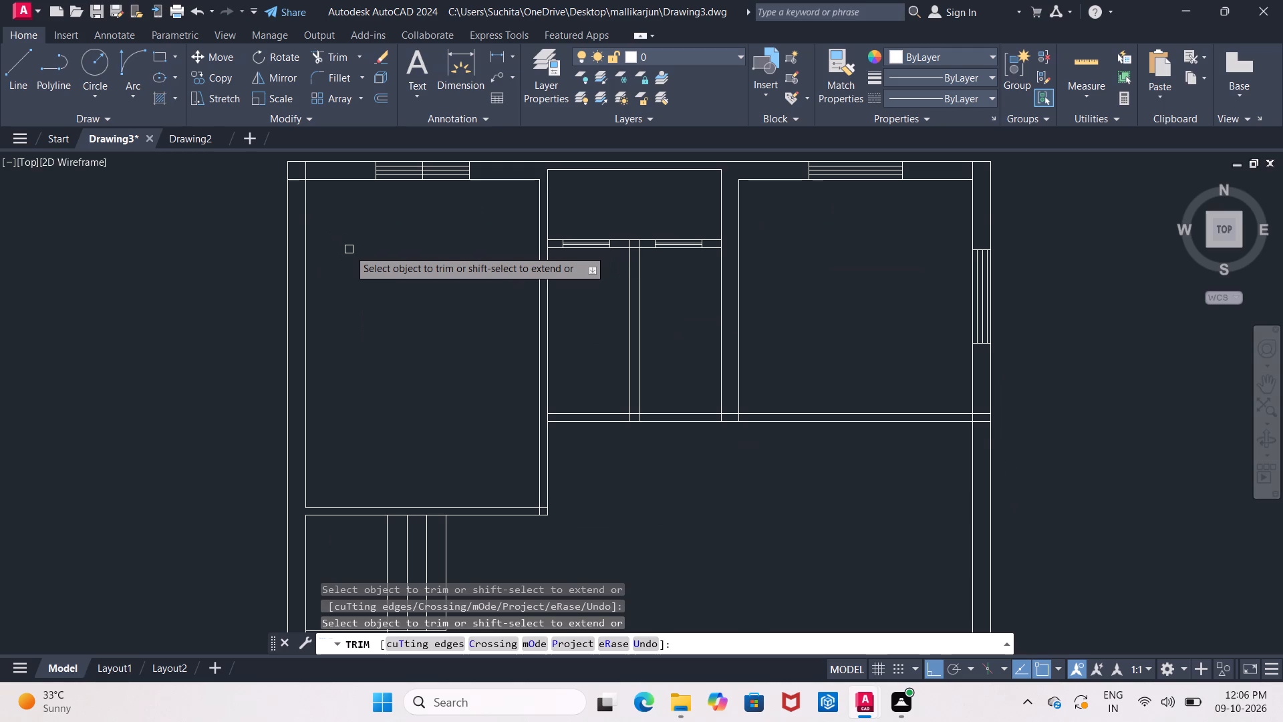
key(Escape)
Offset the inner line of the northwest room's north wall 5' southward into the room.
key(o)
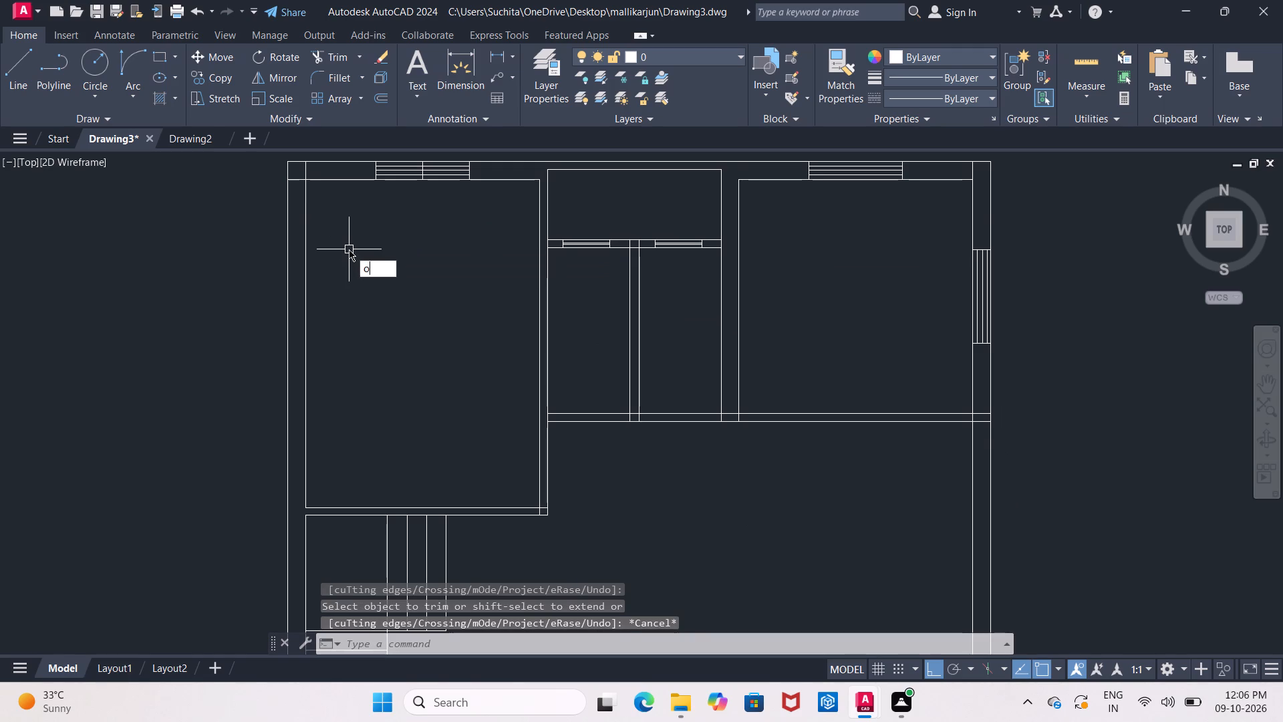
key(Return)
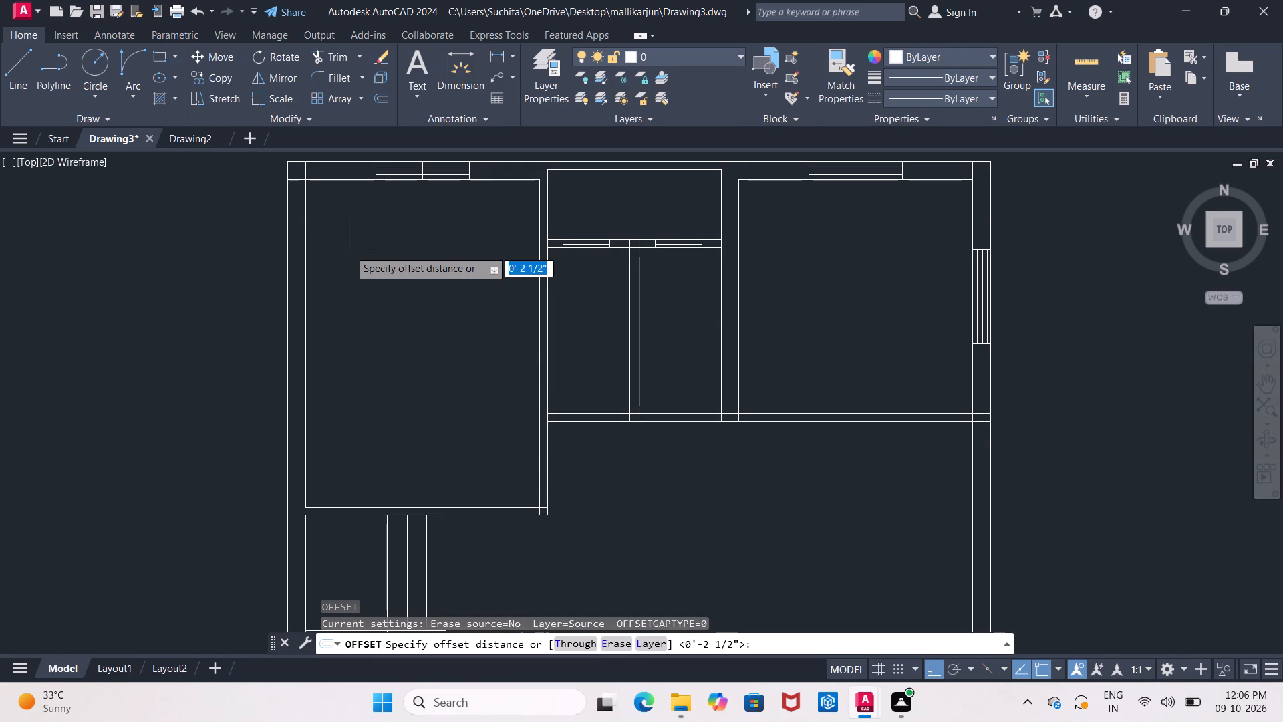
text(5')
key(Return)
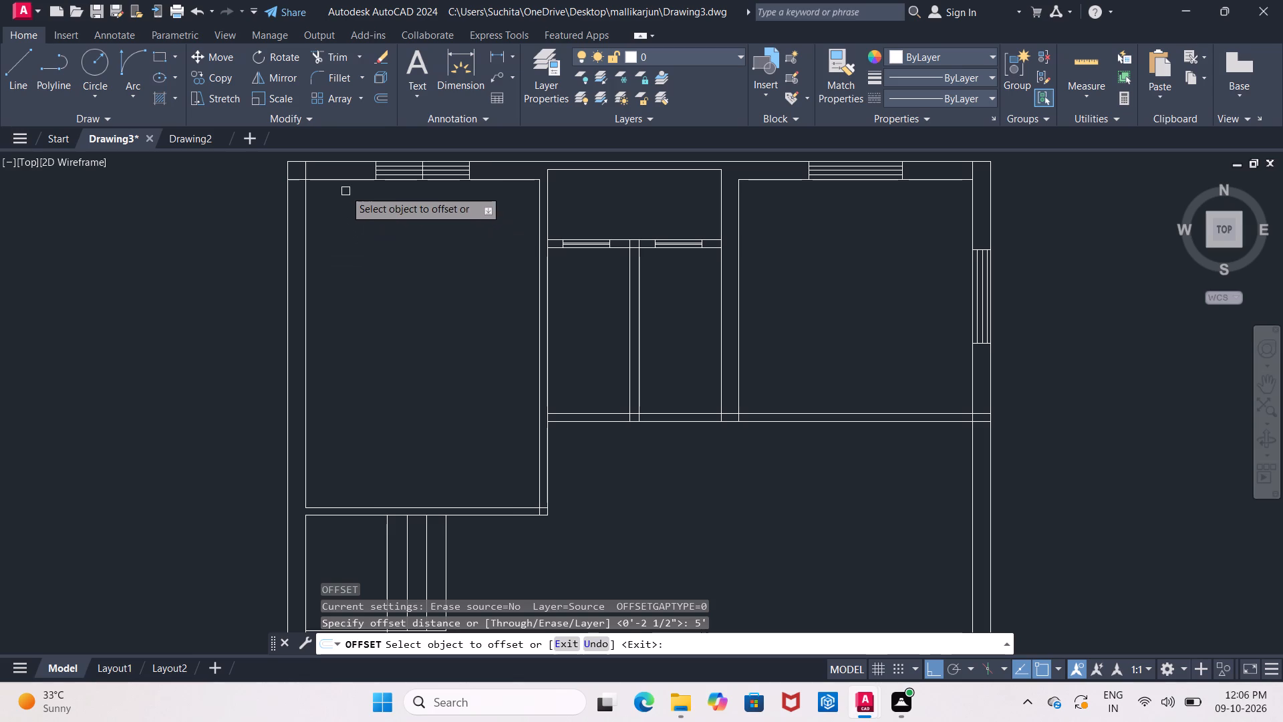
click(344, 182)
click(358, 263)
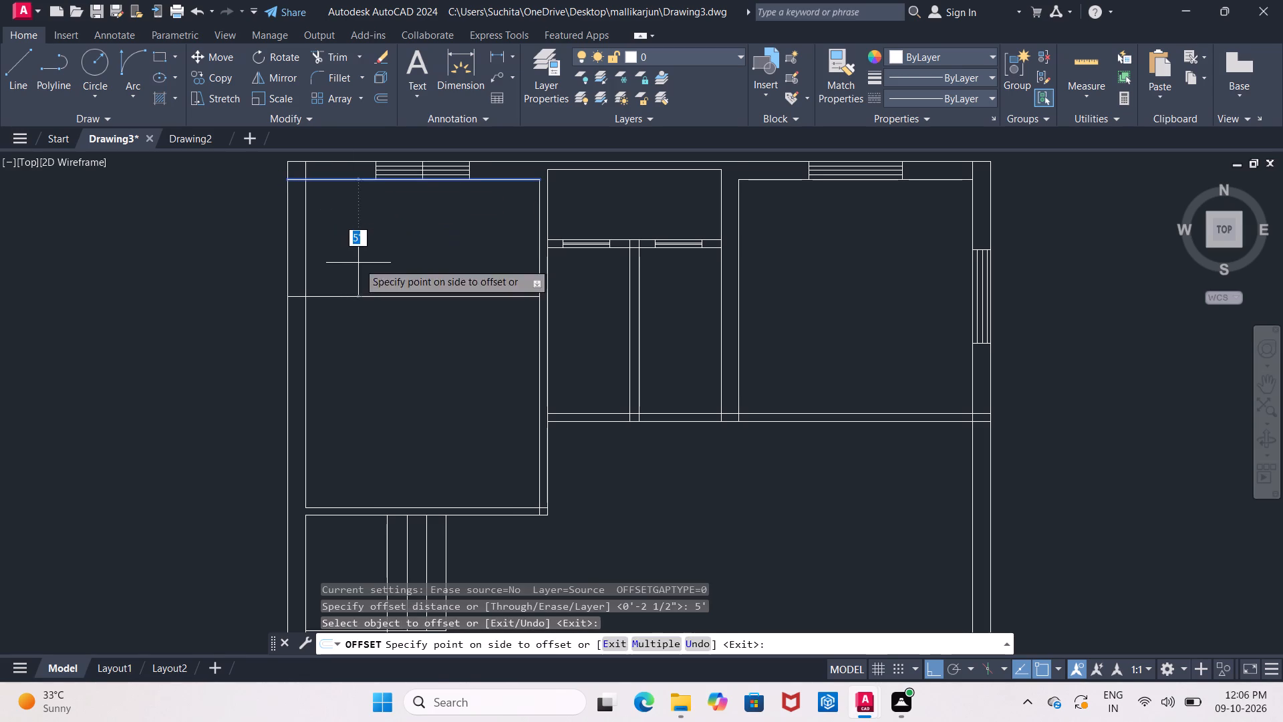
key(Return)
Offset the new horizontal line across the northwest room 2' to the north and 2' to the south.
key(Return)
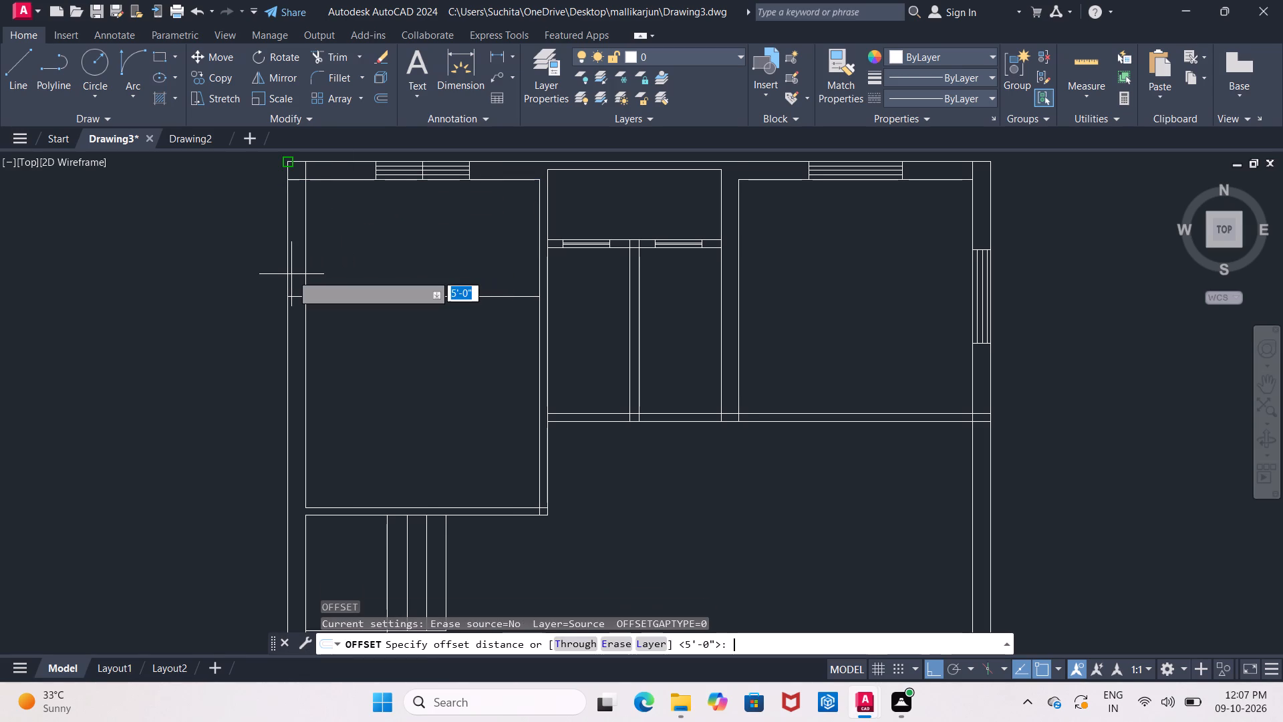
text(2')
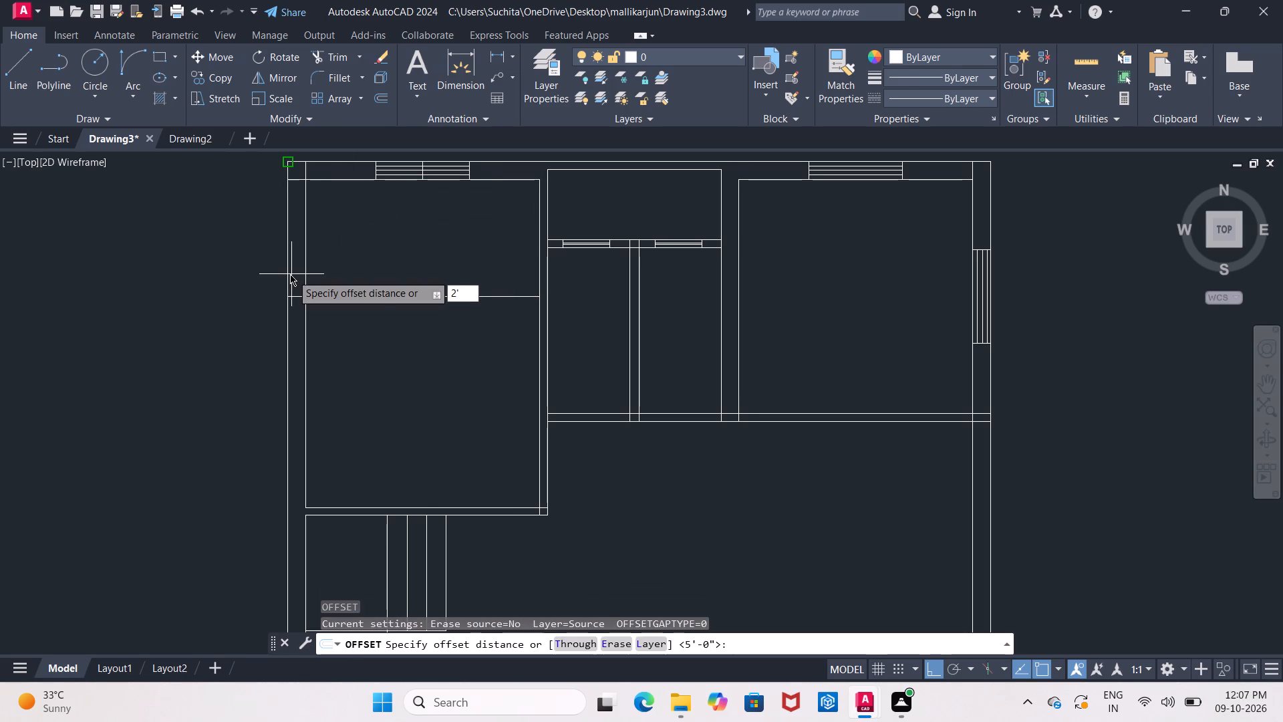
key(Return)
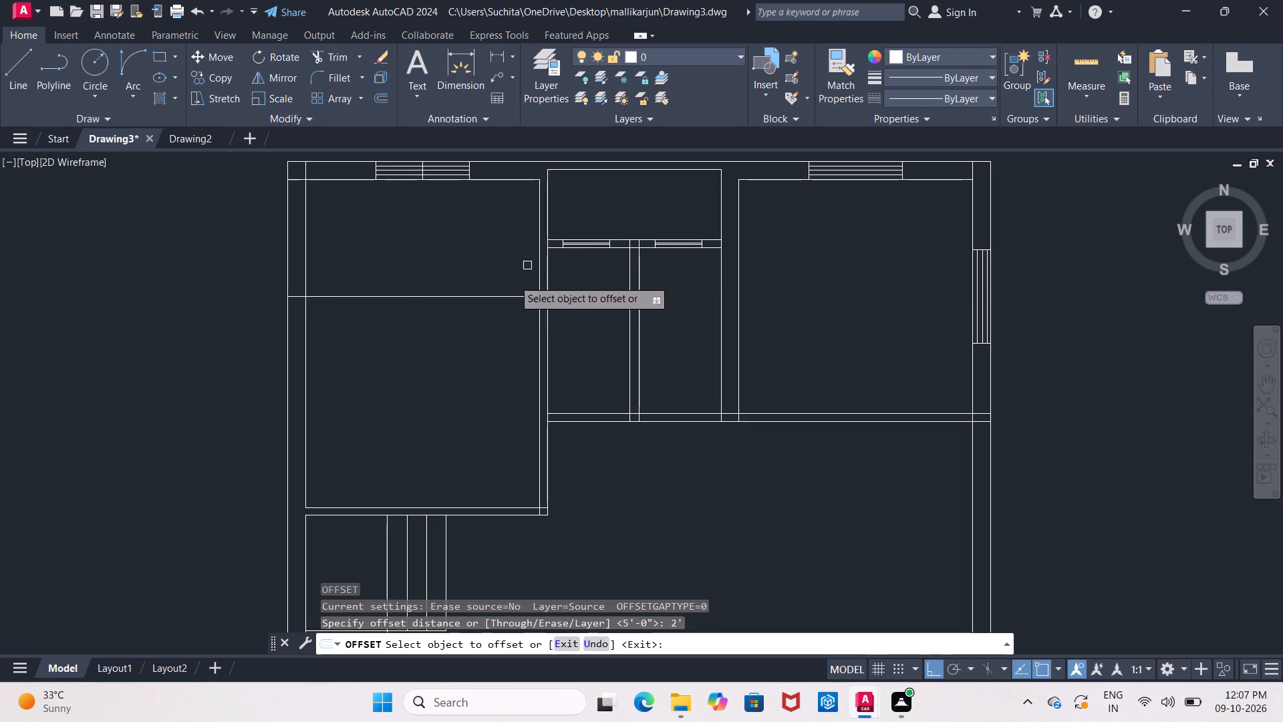
click(468, 294)
click(471, 271)
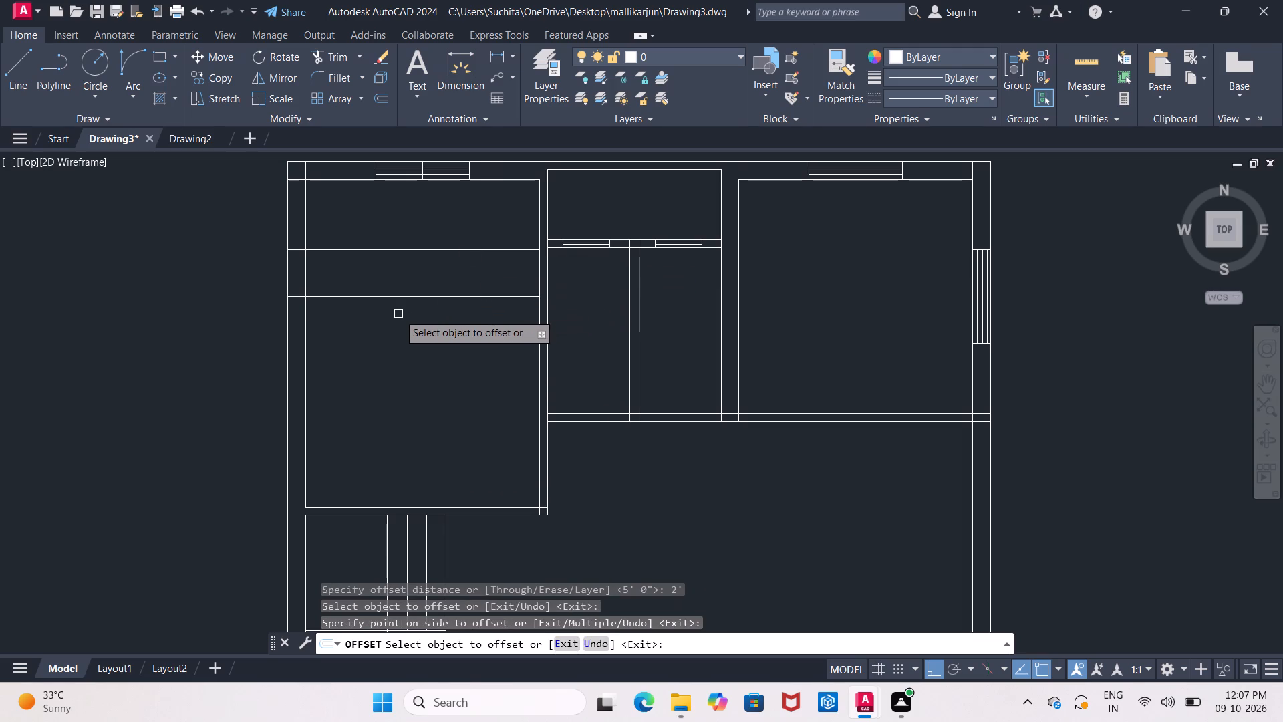
drag(405, 289, 410, 301)
click(409, 294)
click(423, 326)
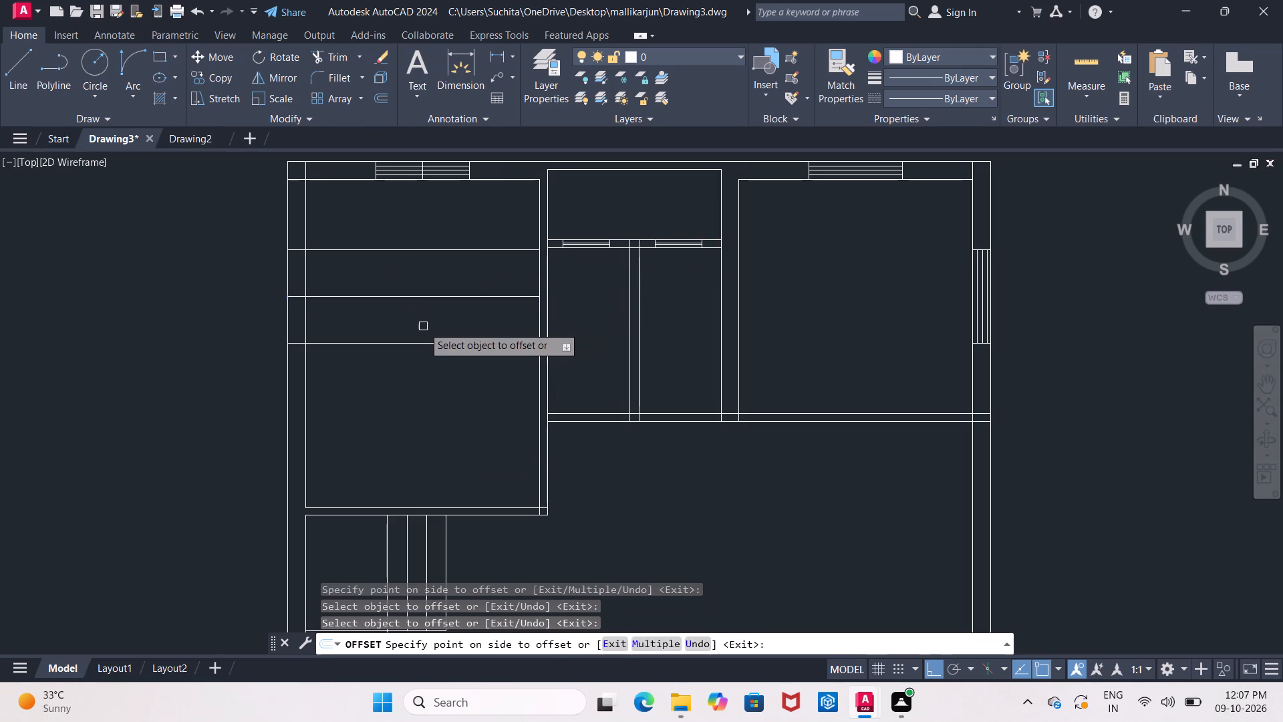
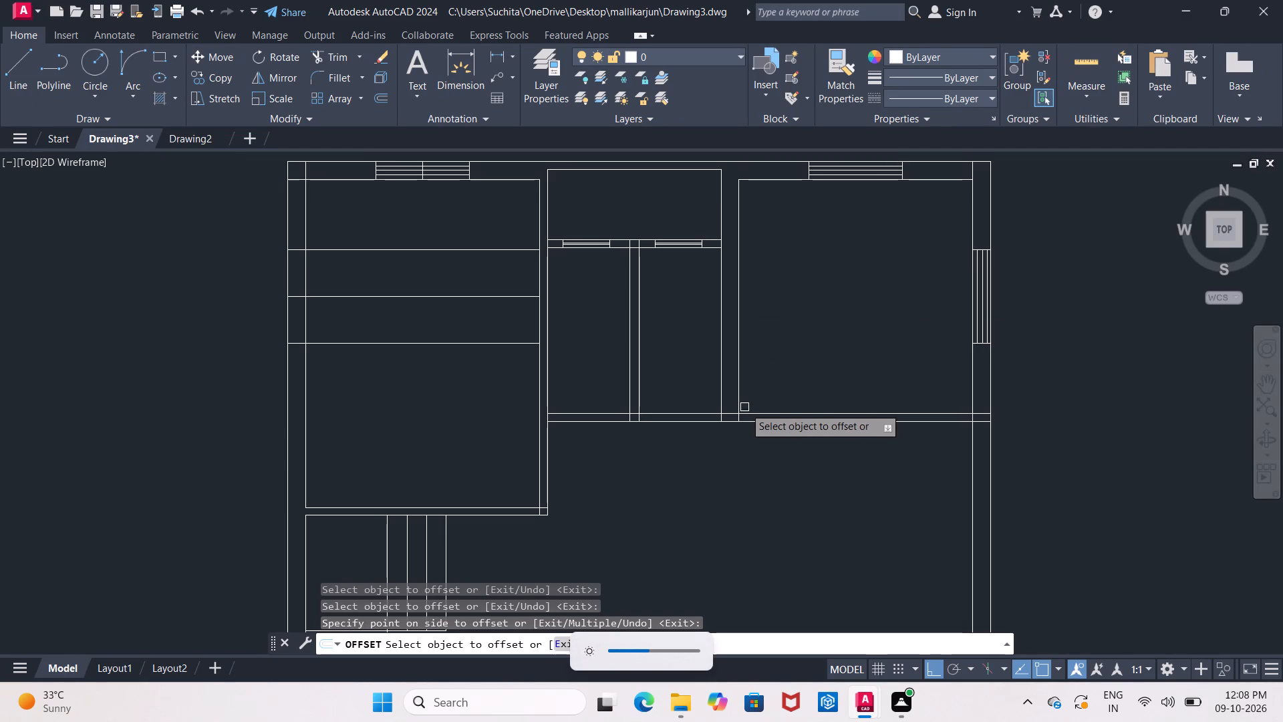
End the Offset command without offsetting any further lines.
key(Escape)
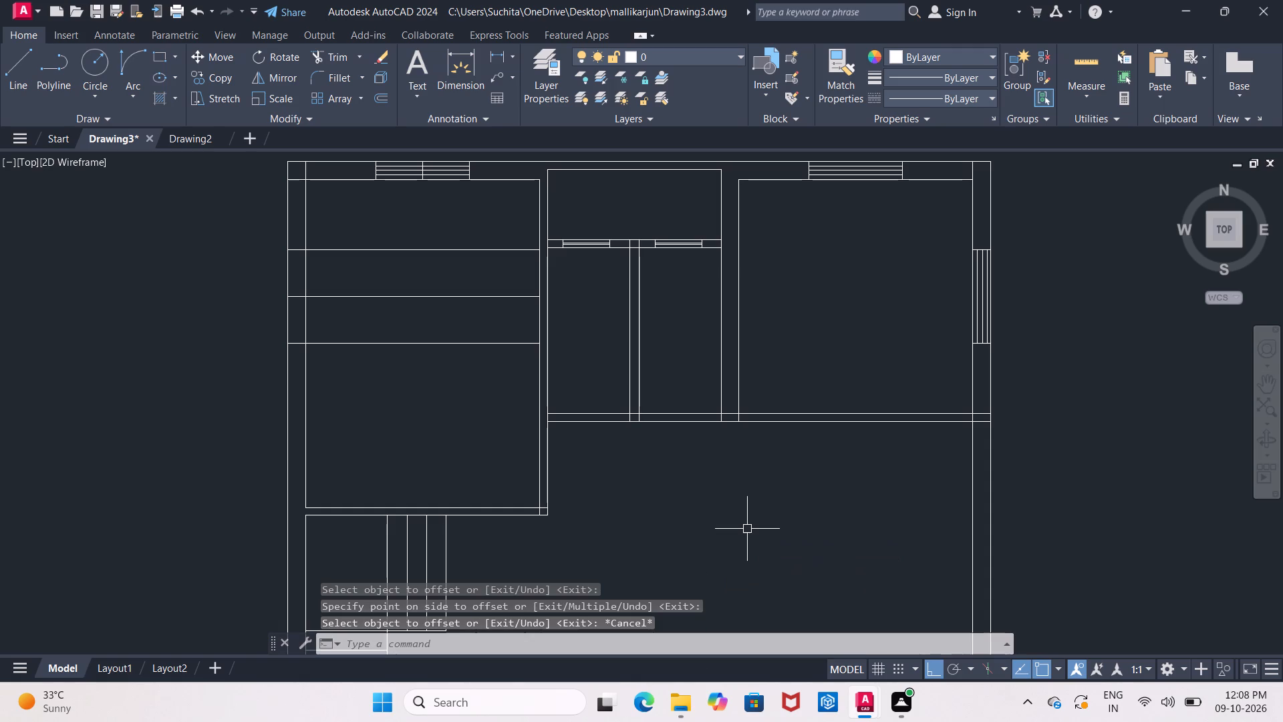
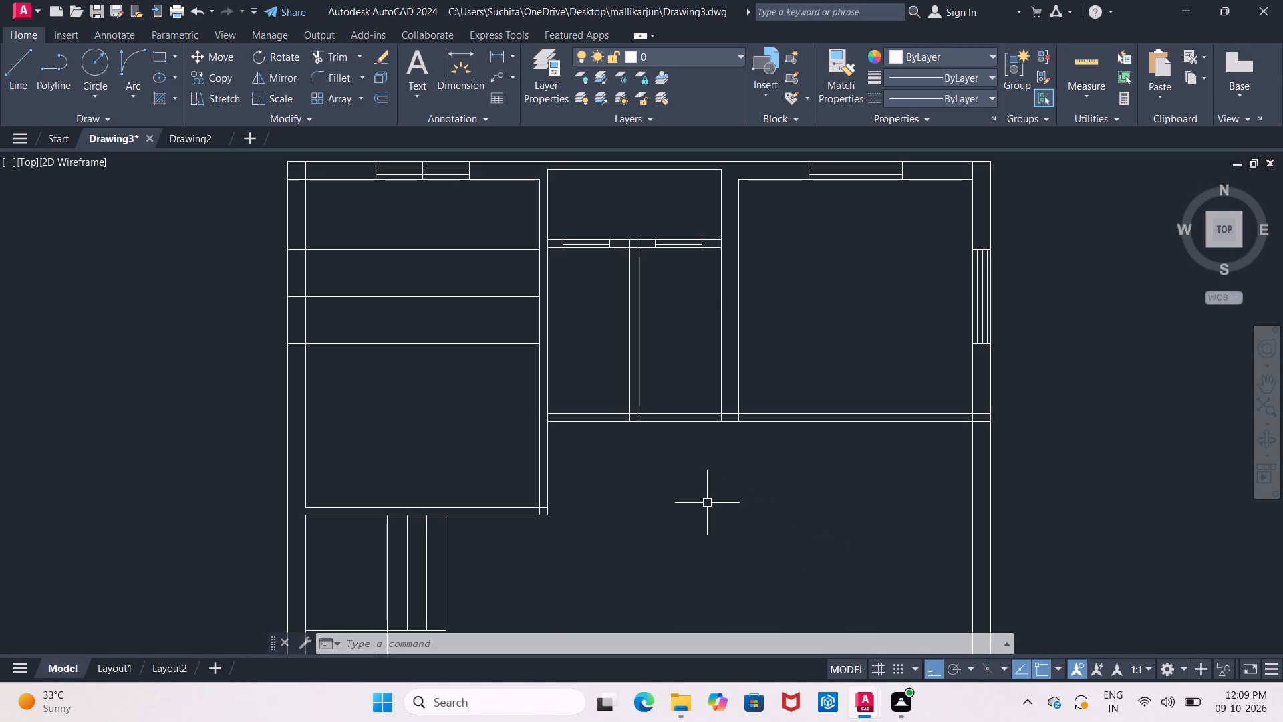
Trim the northwest room's three horizontal guide lines back to the west wall and remove the middle segment inside the wall.
scroll(706, 503, down, 1)
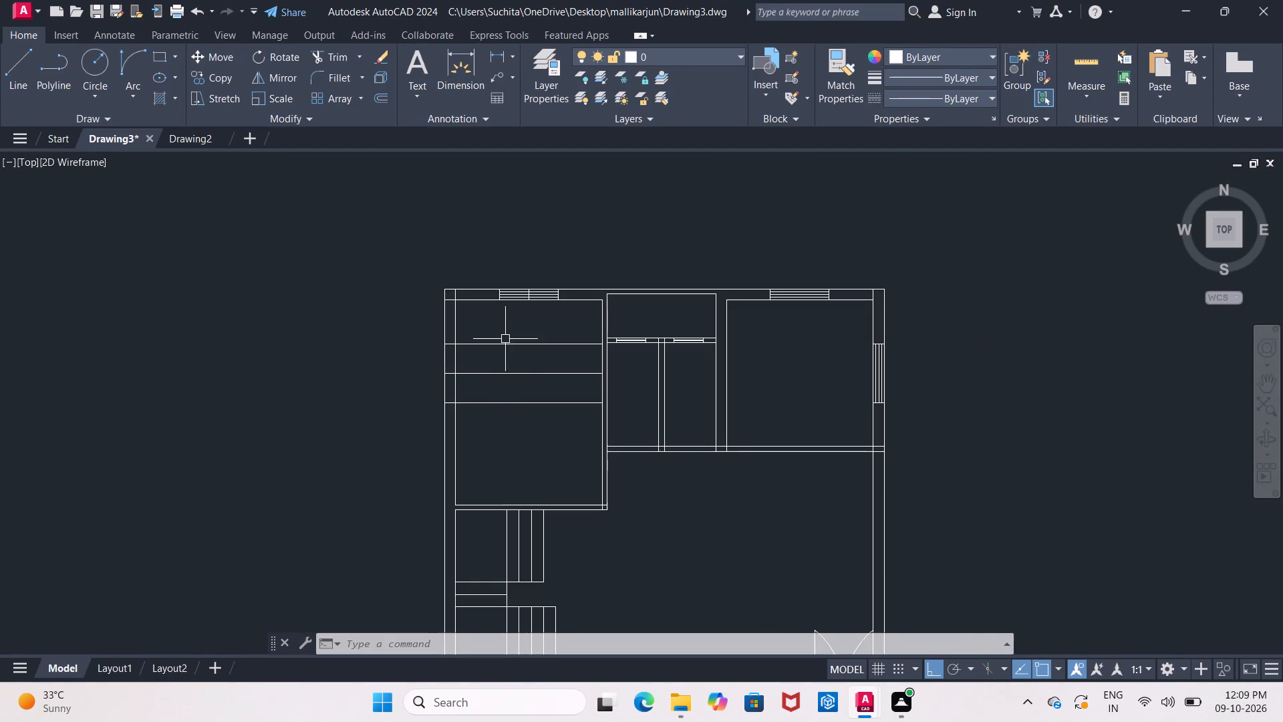
scroll(503, 328, up, 1)
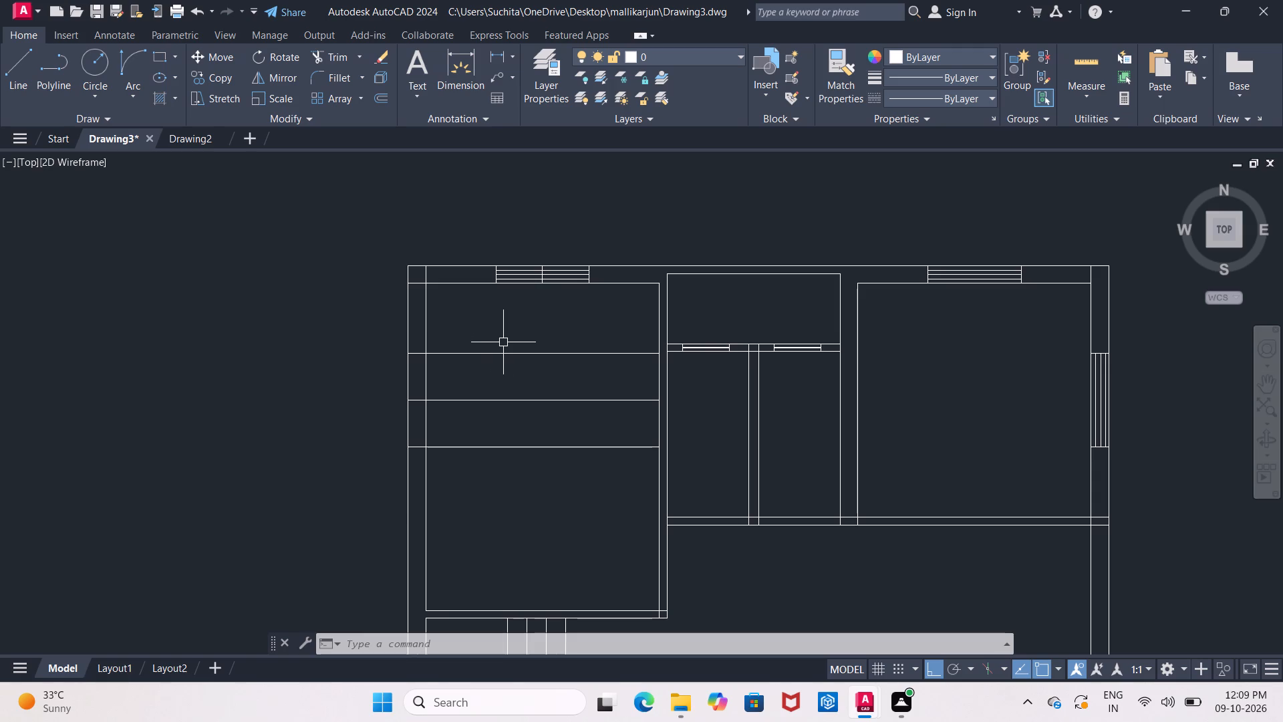
text(tr)
key(Return)
drag(503, 341, 509, 401)
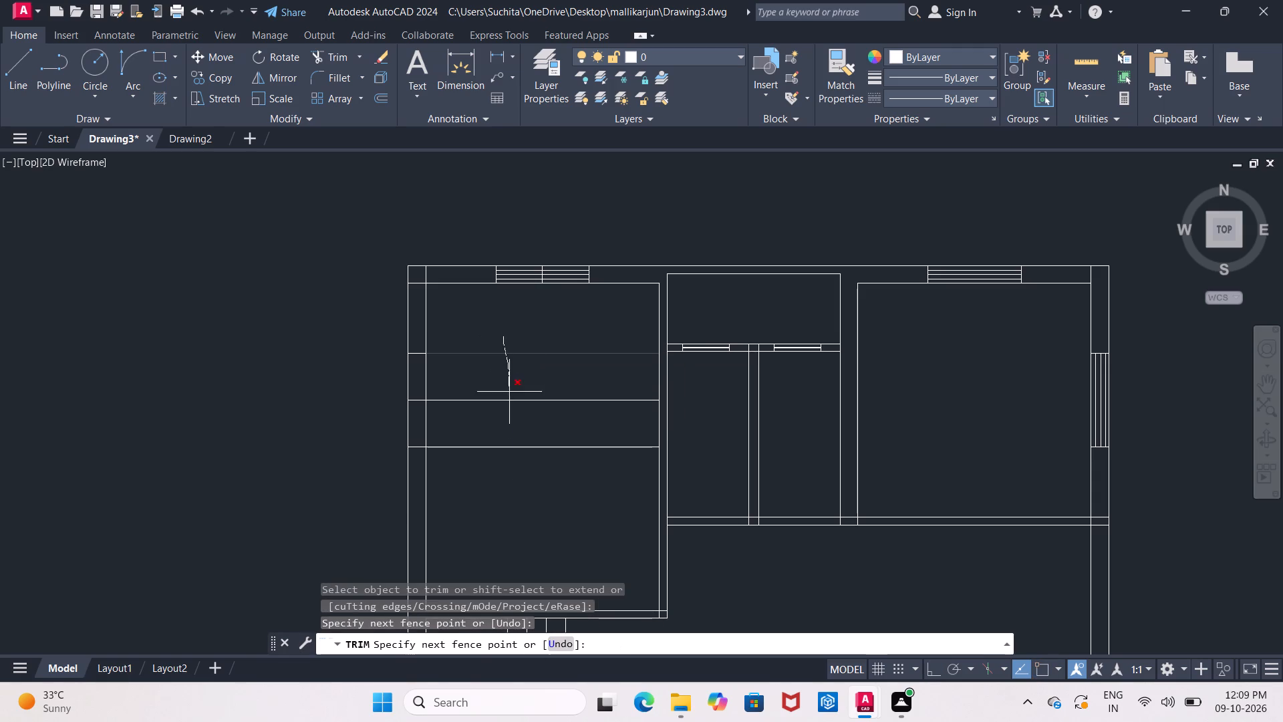
drag(509, 401, 507, 465)
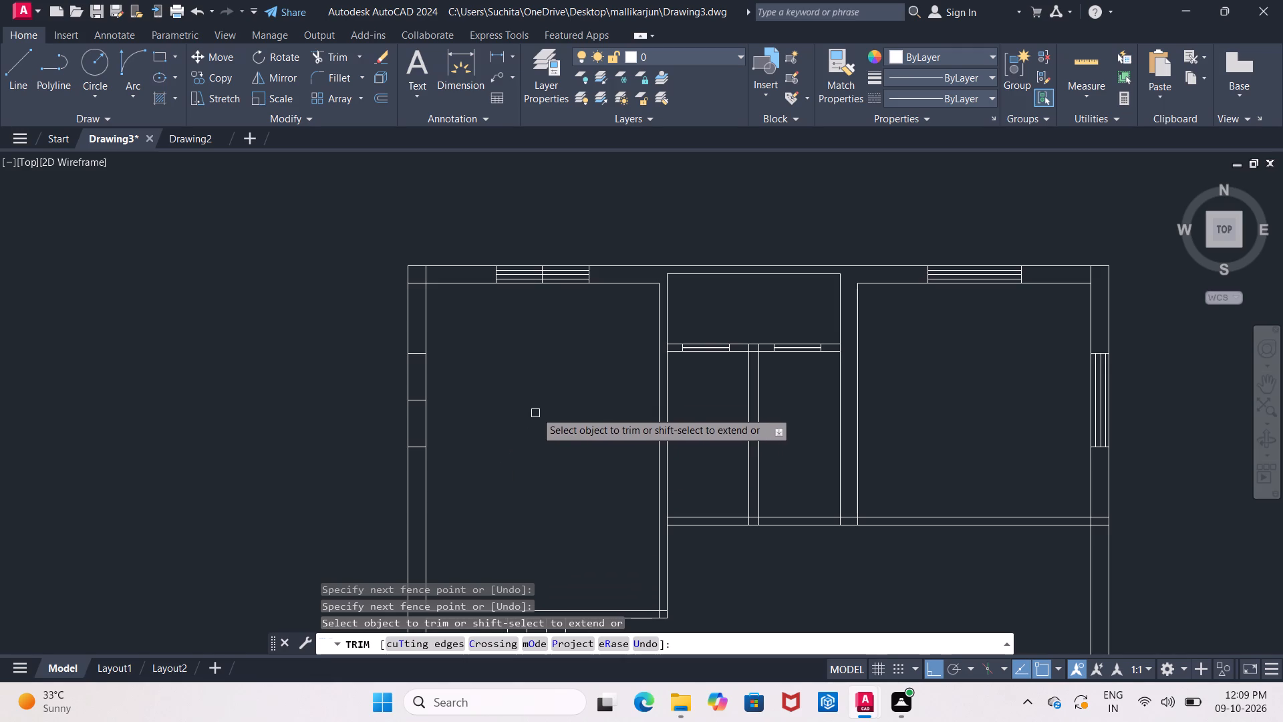
scroll(370, 470, up, 1)
middle_drag(413, 401, 390, 368)
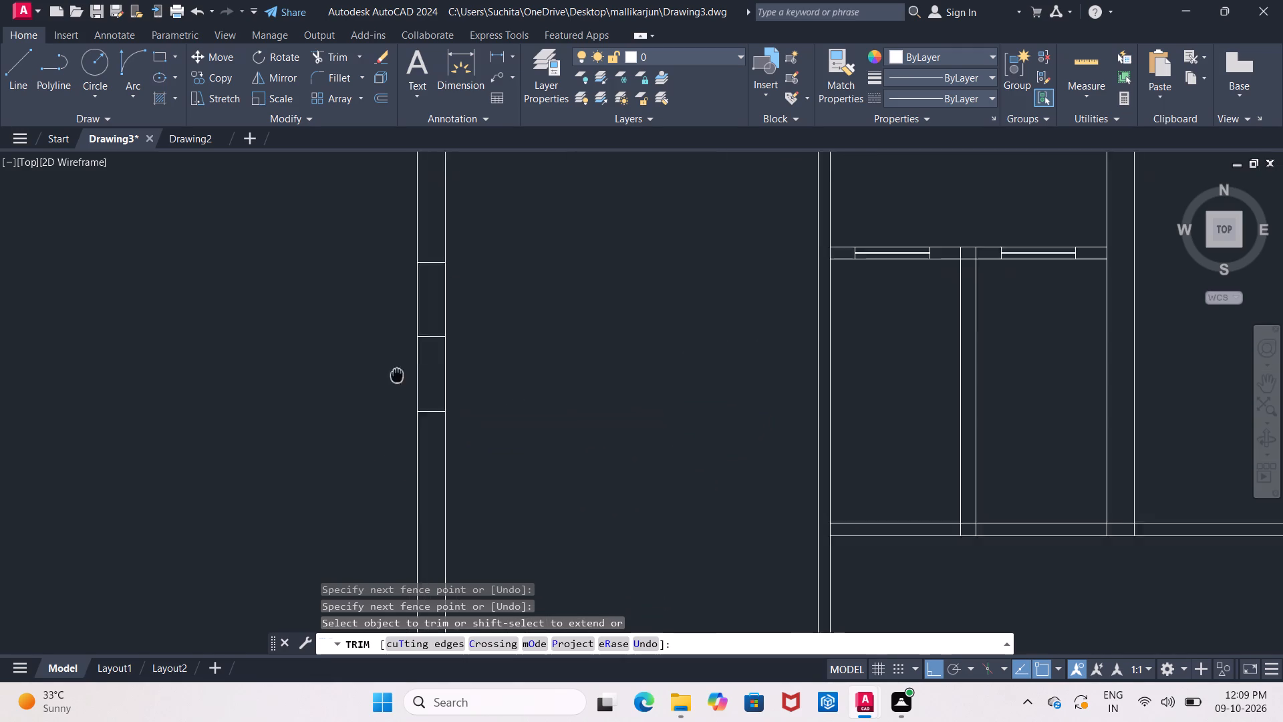
middle_drag(390, 368, 369, 343)
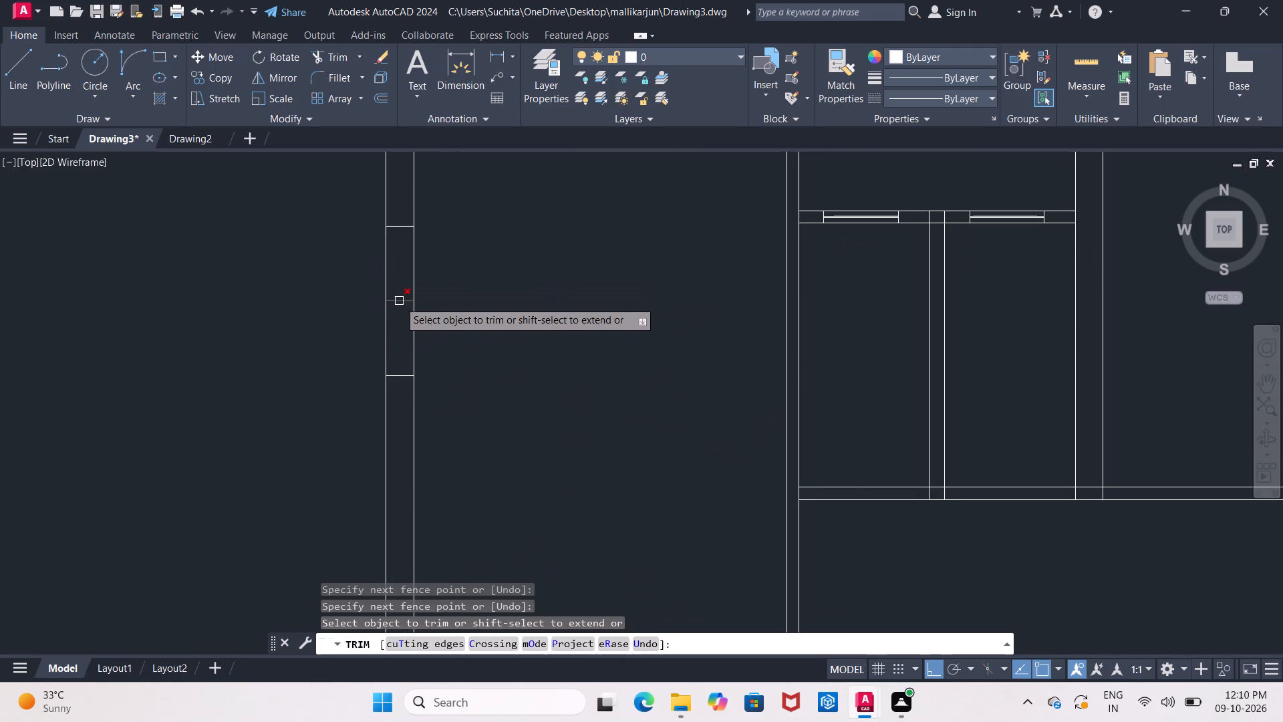
click(399, 301)
key(Escape)
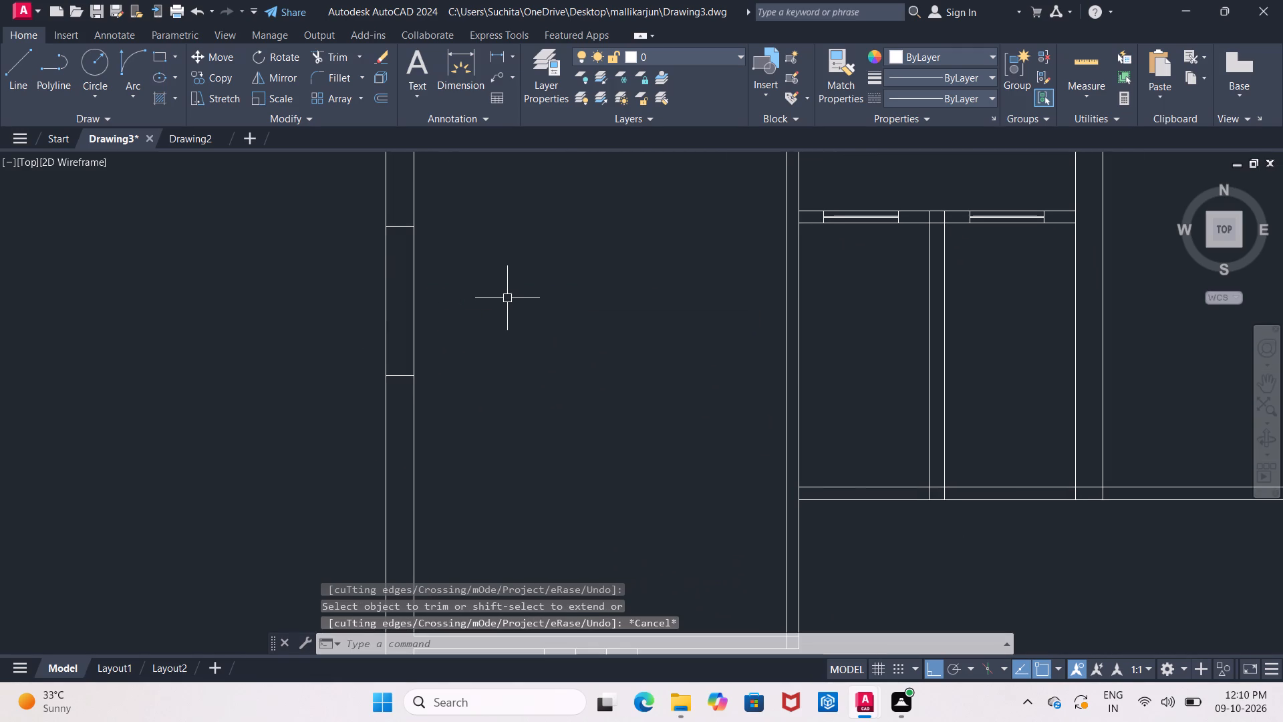
Offset the west wall's inner face 0'2.25" into the wall and its outer face outward by the same distance.
key(o)
key(Return)
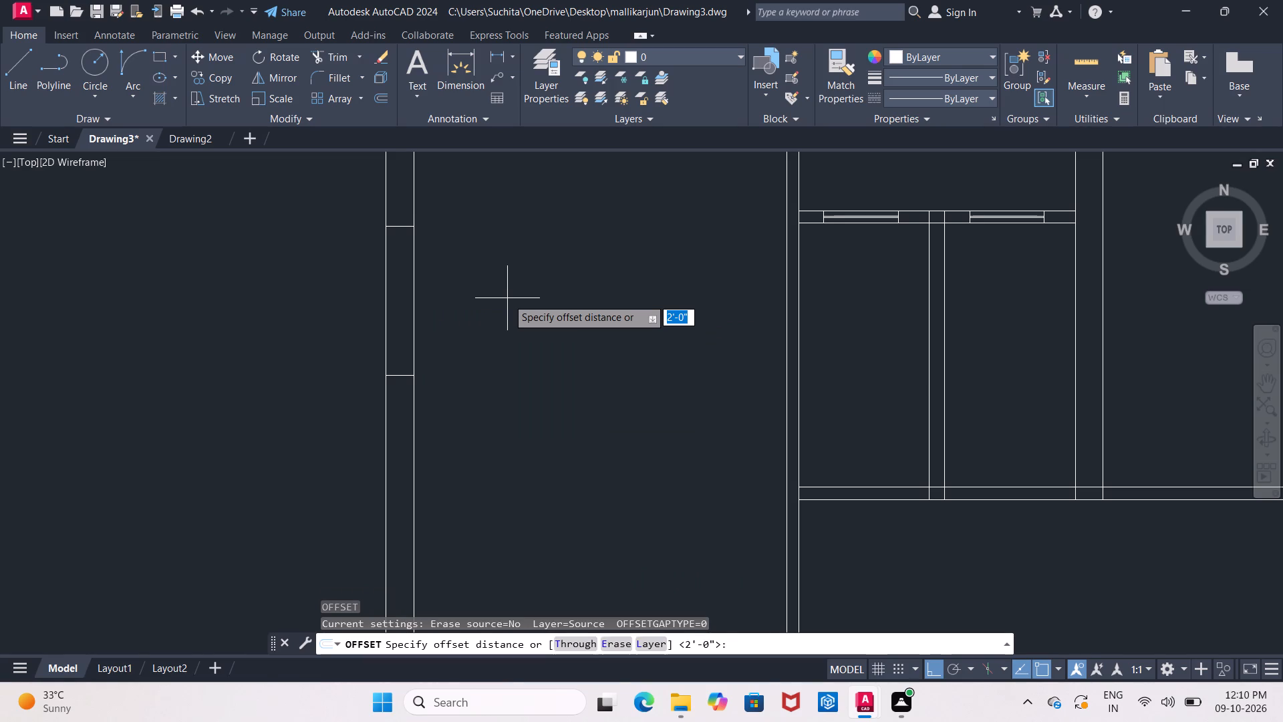
text(2.25)
key(BackSpace)
key(BackSpace)
key(BackSpace)
key(BackSpace)
text(0')
text(2.25)
key(shift+quotedbl)
key(Return)
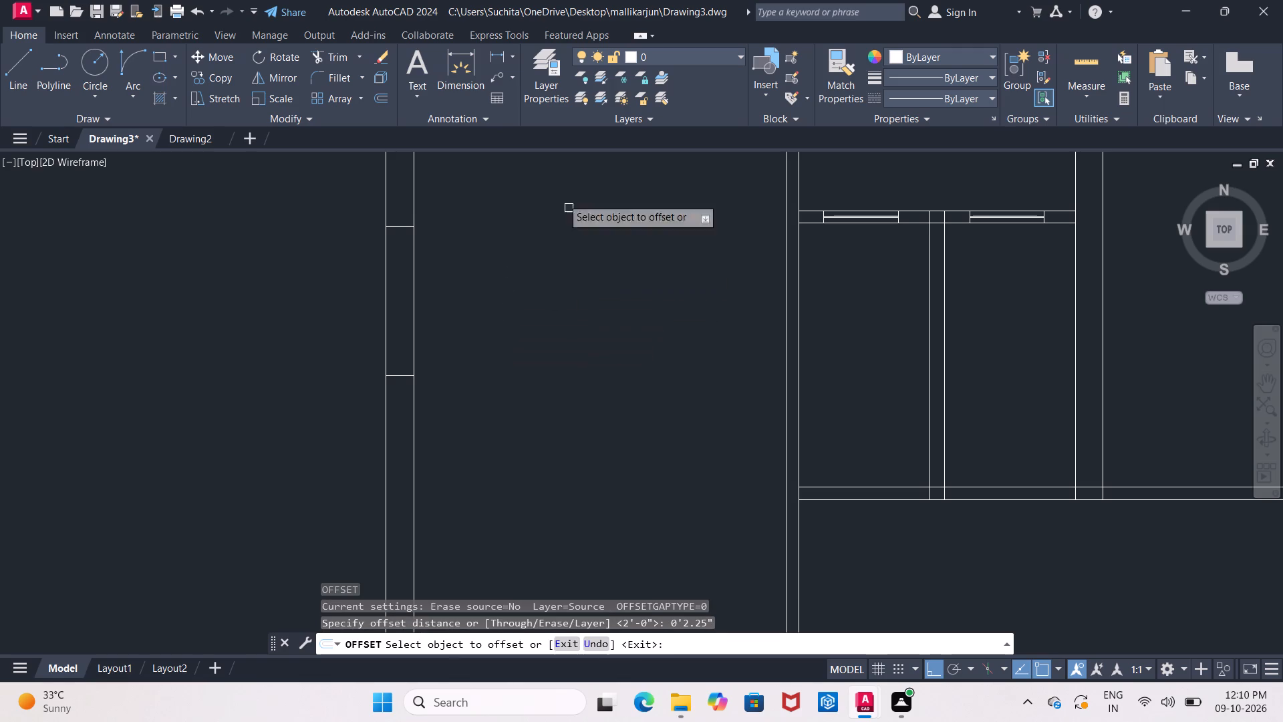
click(413, 297)
click(394, 302)
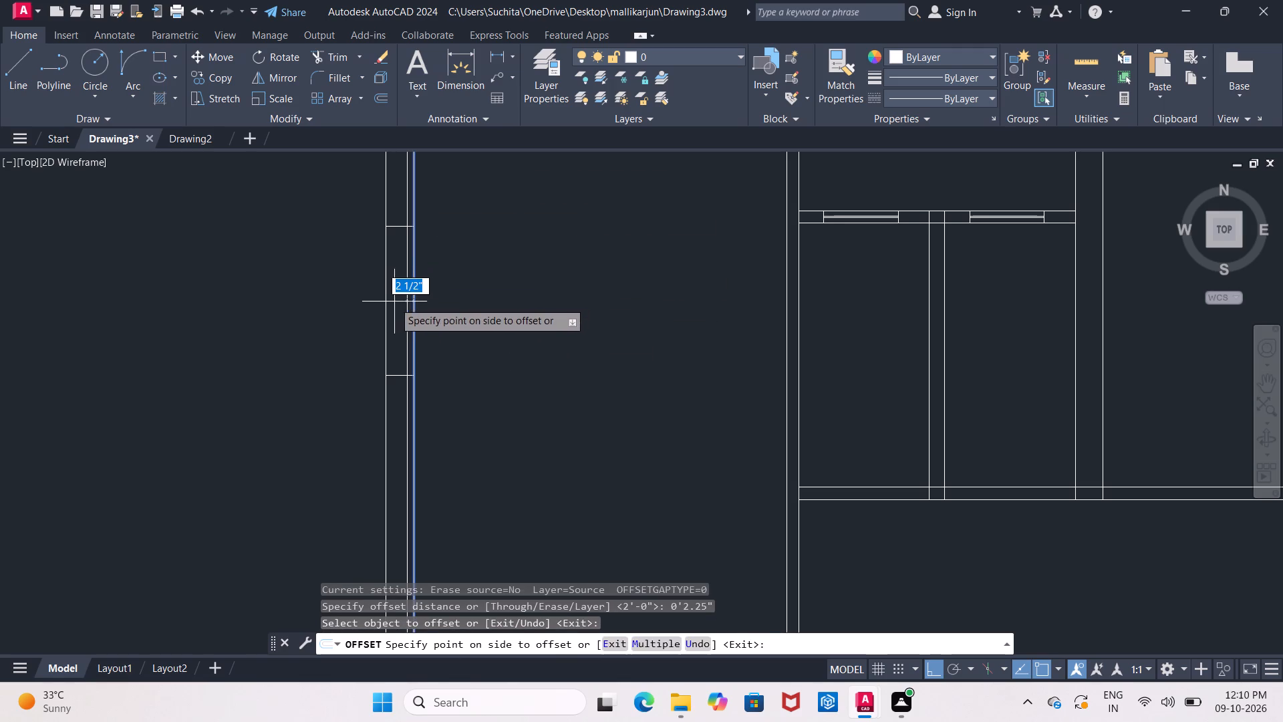
click(383, 310)
click(392, 310)
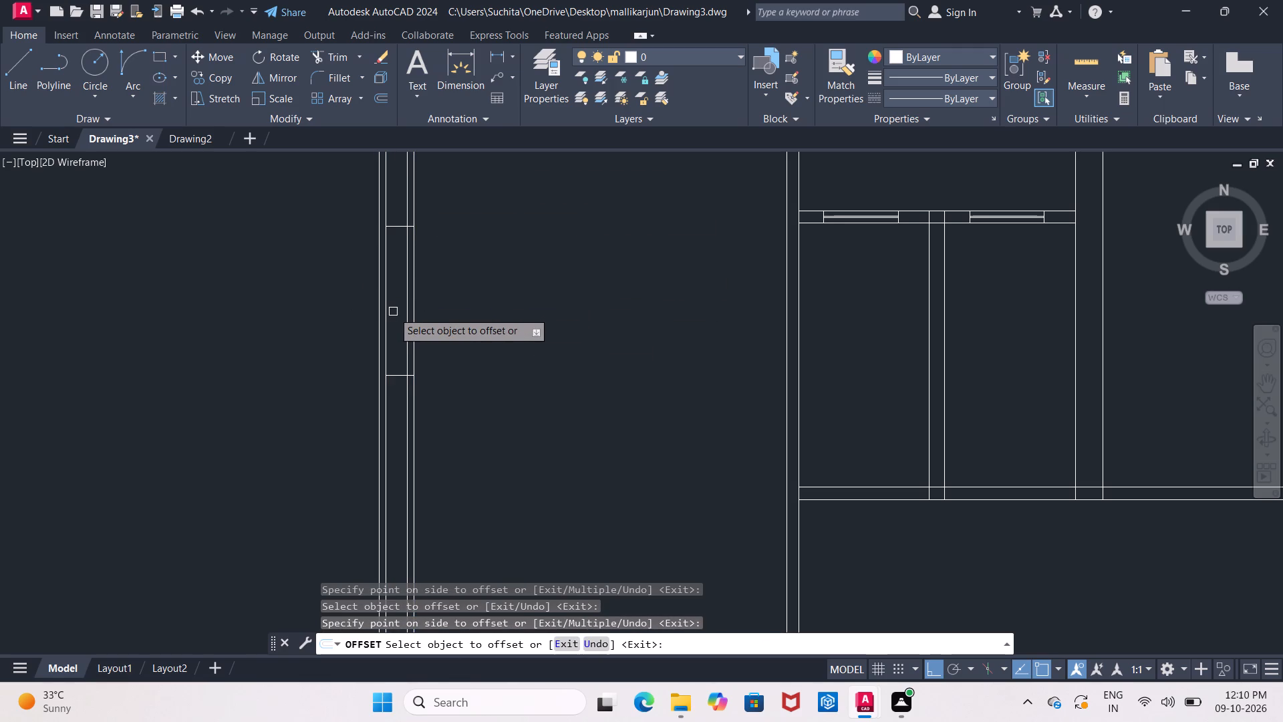
Offset the west wall's outer face 2.25" into the wall, and offset the resulting line inward again for the window lines.
scroll(394, 312, up, 4)
click(331, 346)
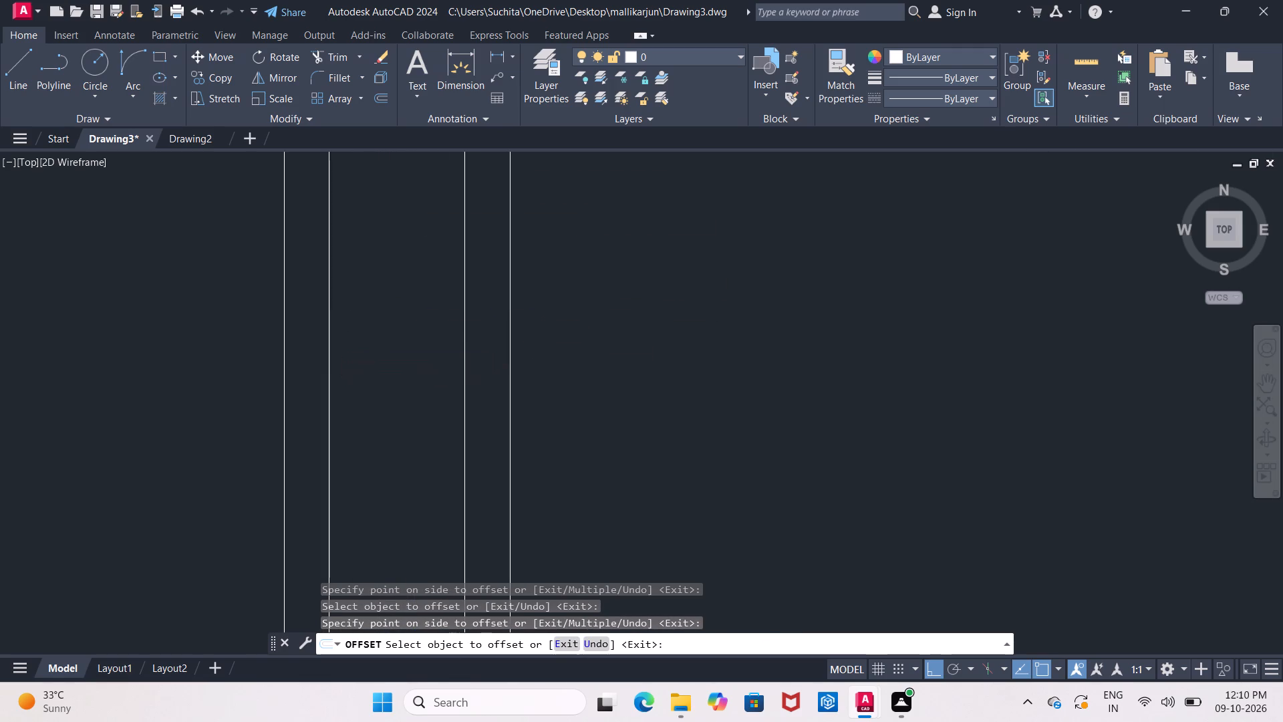
click(362, 350)
click(371, 358)
click(403, 358)
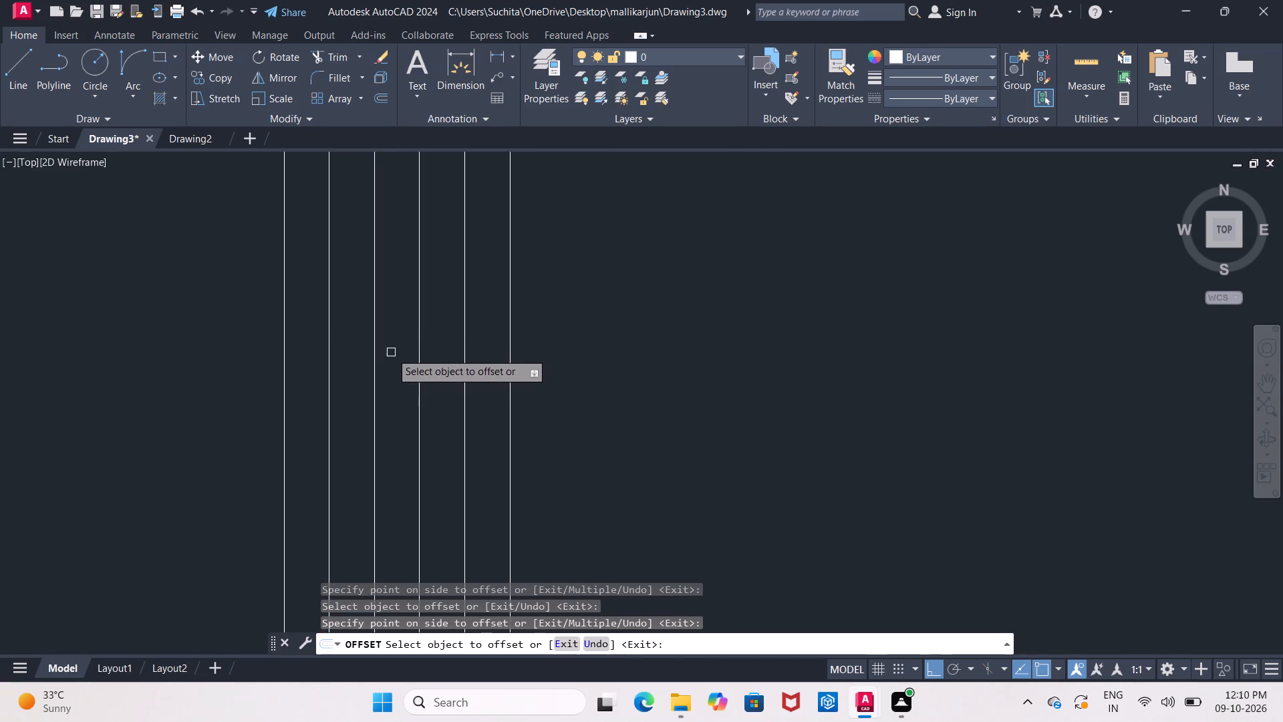
key(Escape)
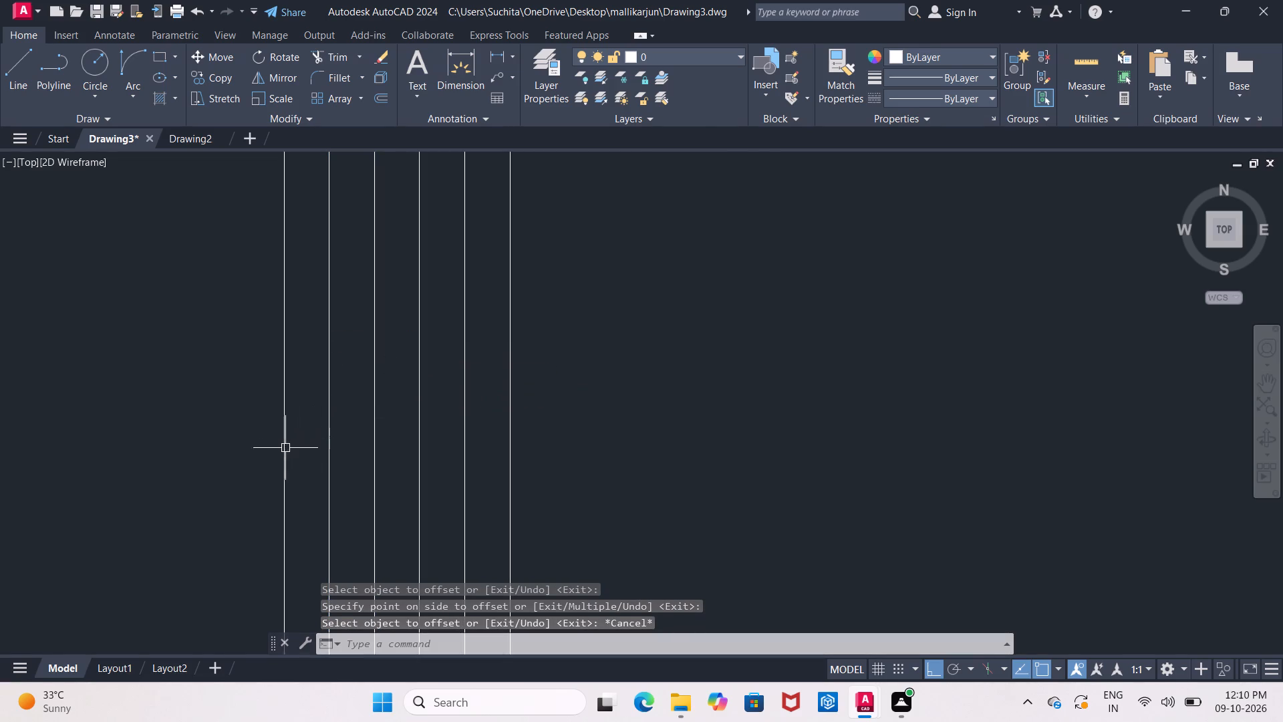
Delete the stray offset line outside the west wall.
click(283, 450)
key(Delete)
Trim the three inner window lines out of the west wall above the window, through to the northwest corner.
scroll(302, 451, down, 5)
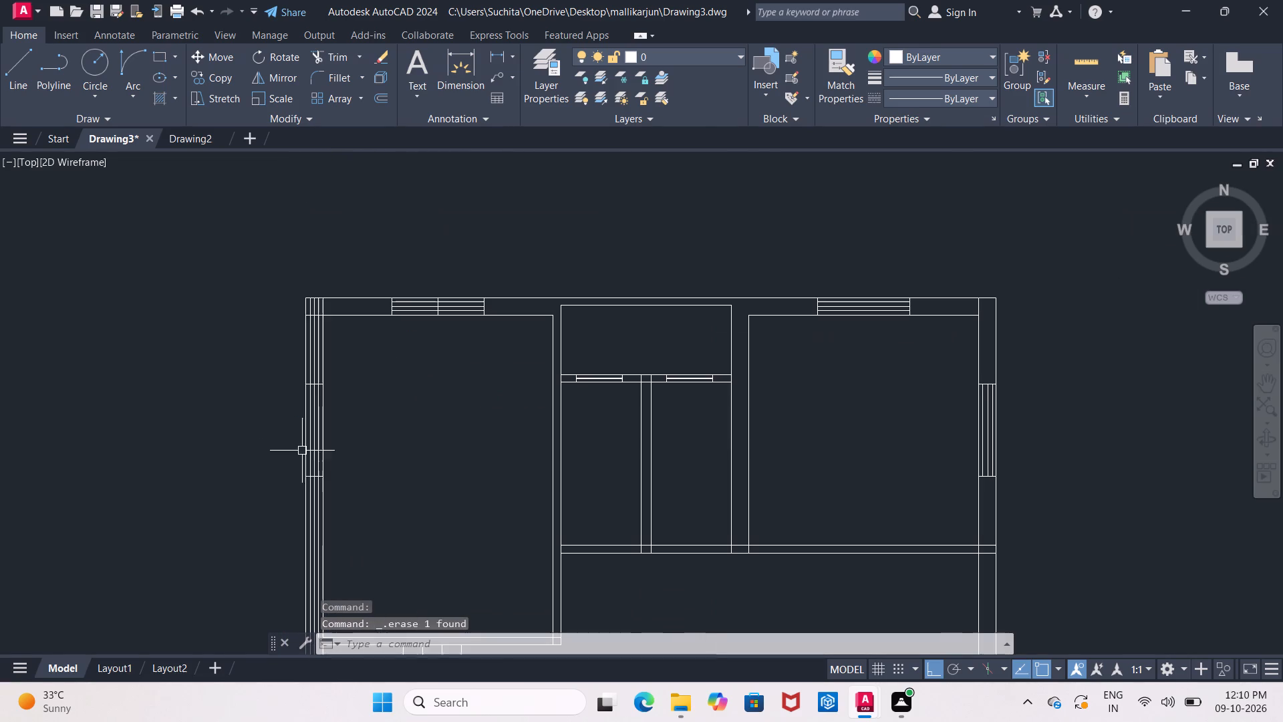
text(tr)
key(Return)
key(Return)
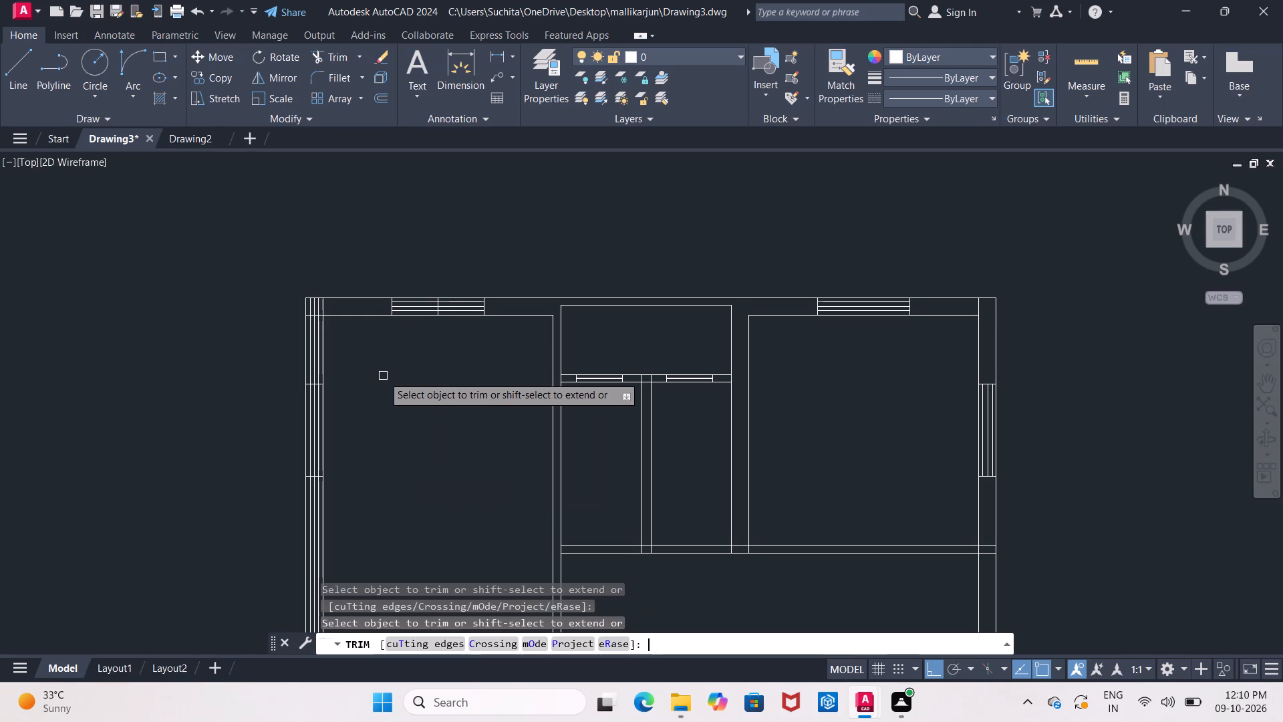
scroll(312, 371, up, 2)
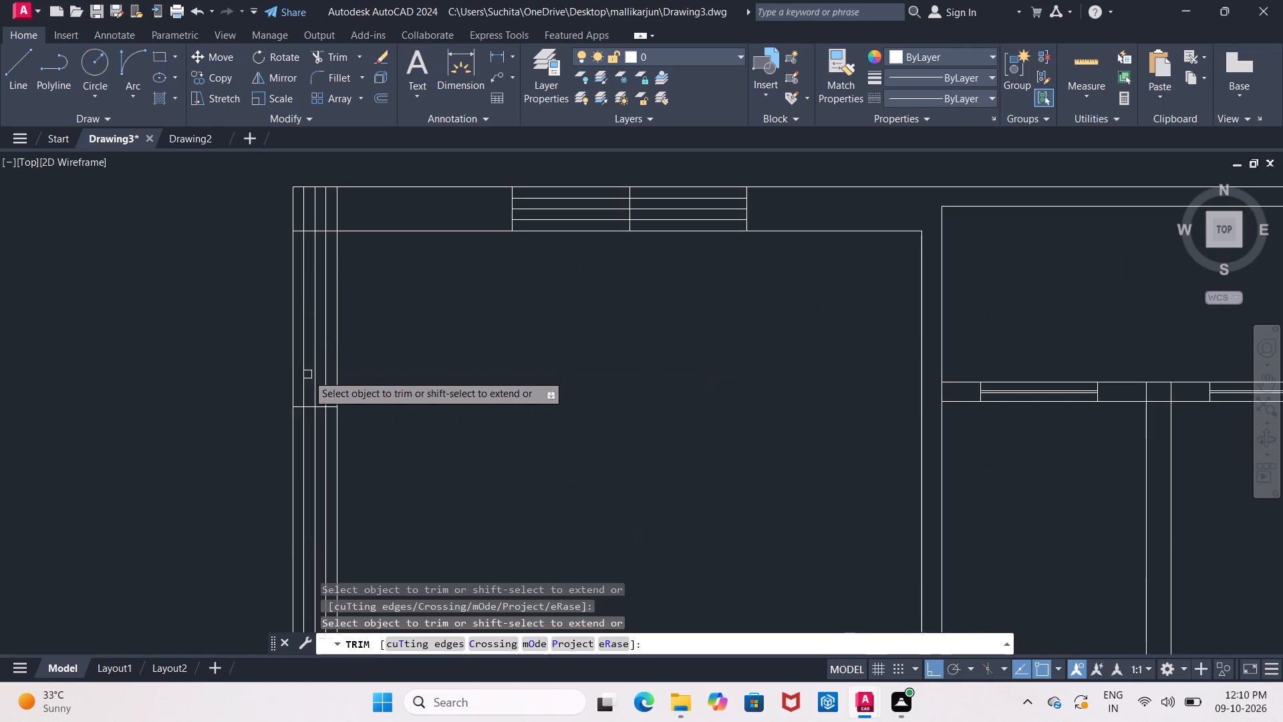
click(303, 377)
click(316, 378)
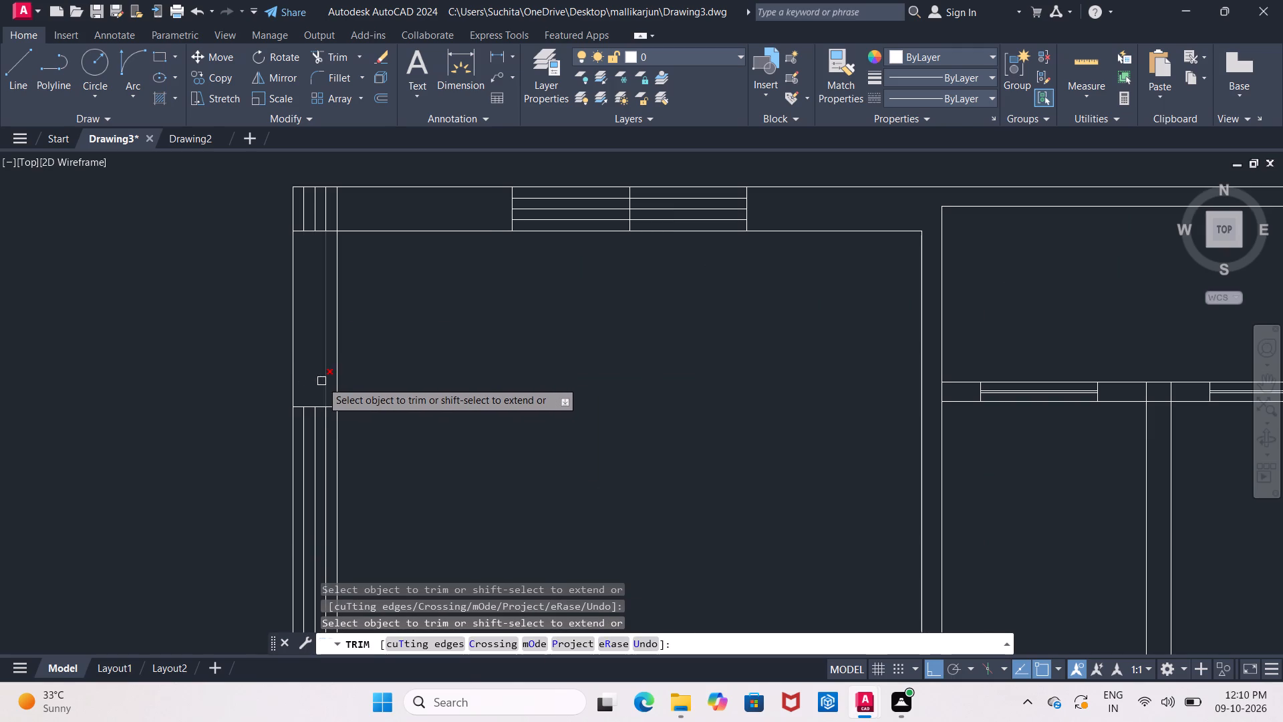
click(321, 381)
click(306, 216)
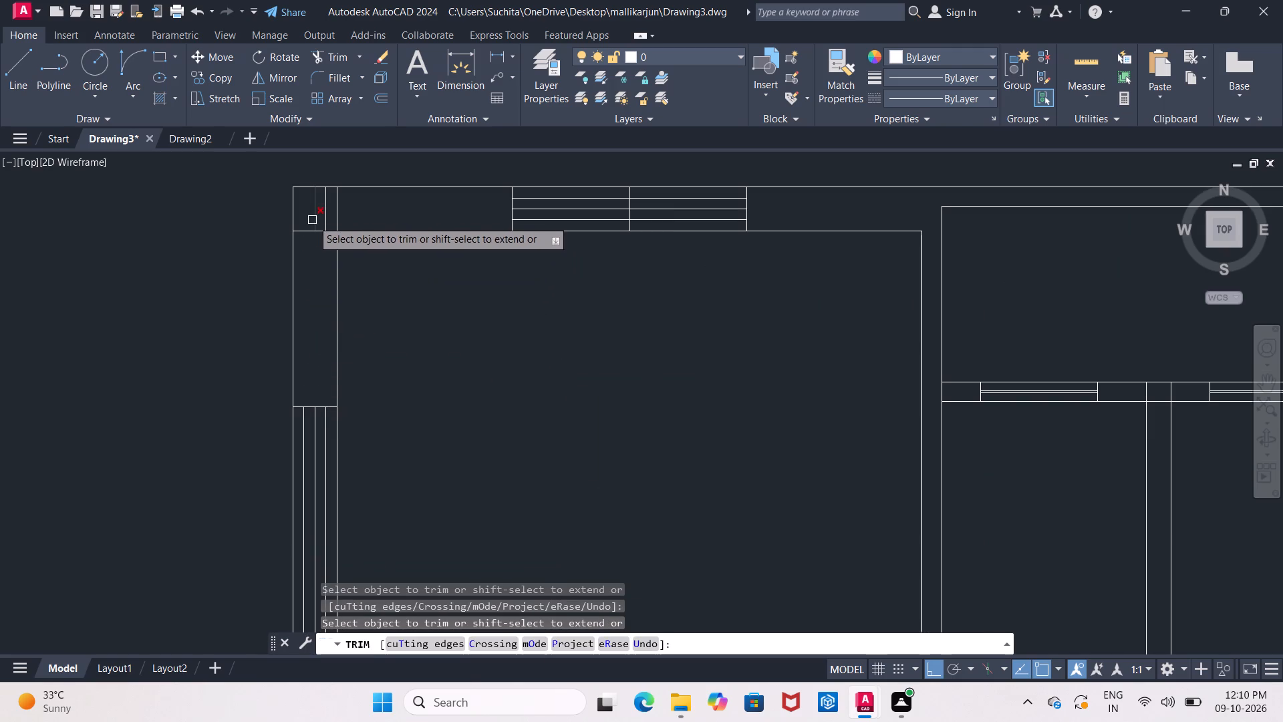
click(312, 220)
click(324, 223)
click(322, 231)
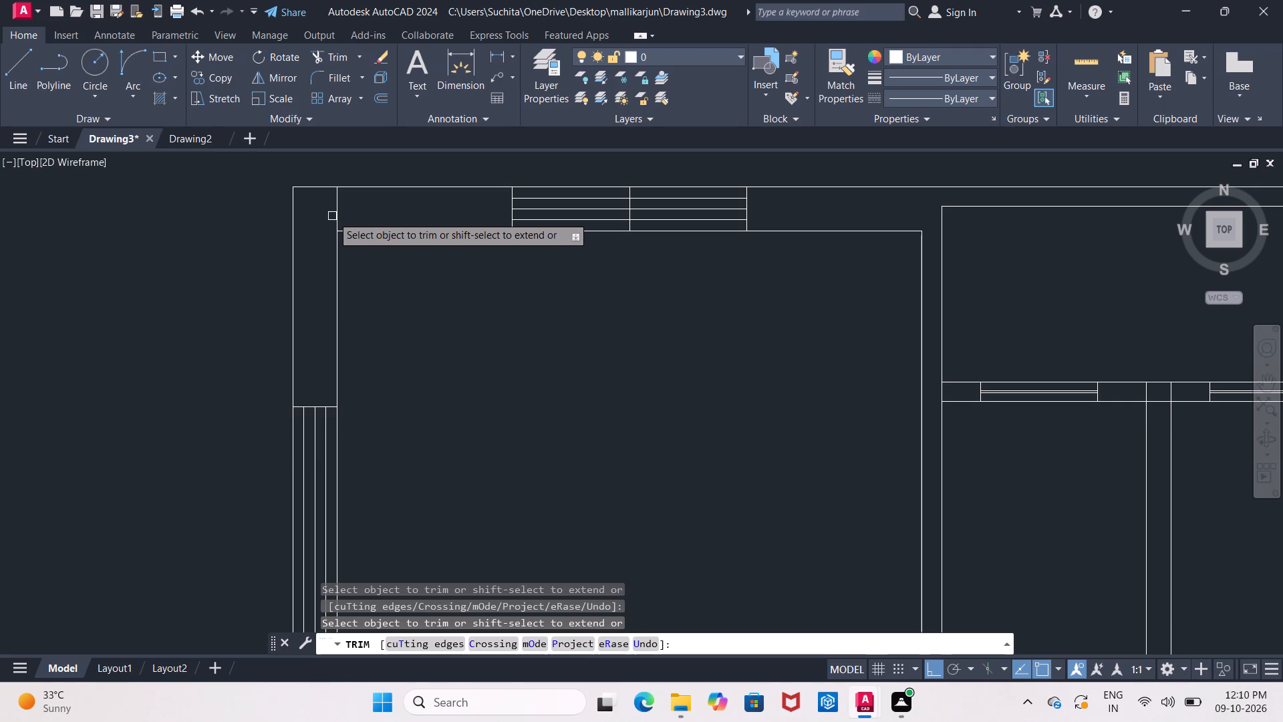
click(333, 216)
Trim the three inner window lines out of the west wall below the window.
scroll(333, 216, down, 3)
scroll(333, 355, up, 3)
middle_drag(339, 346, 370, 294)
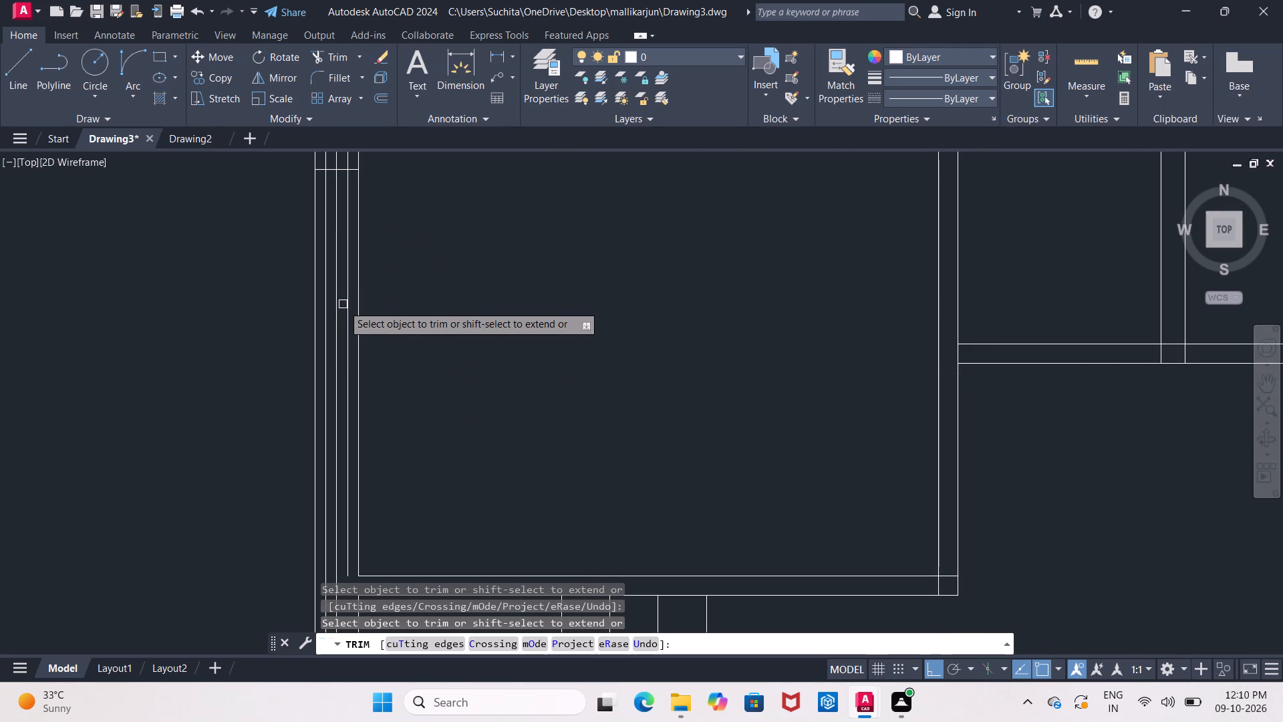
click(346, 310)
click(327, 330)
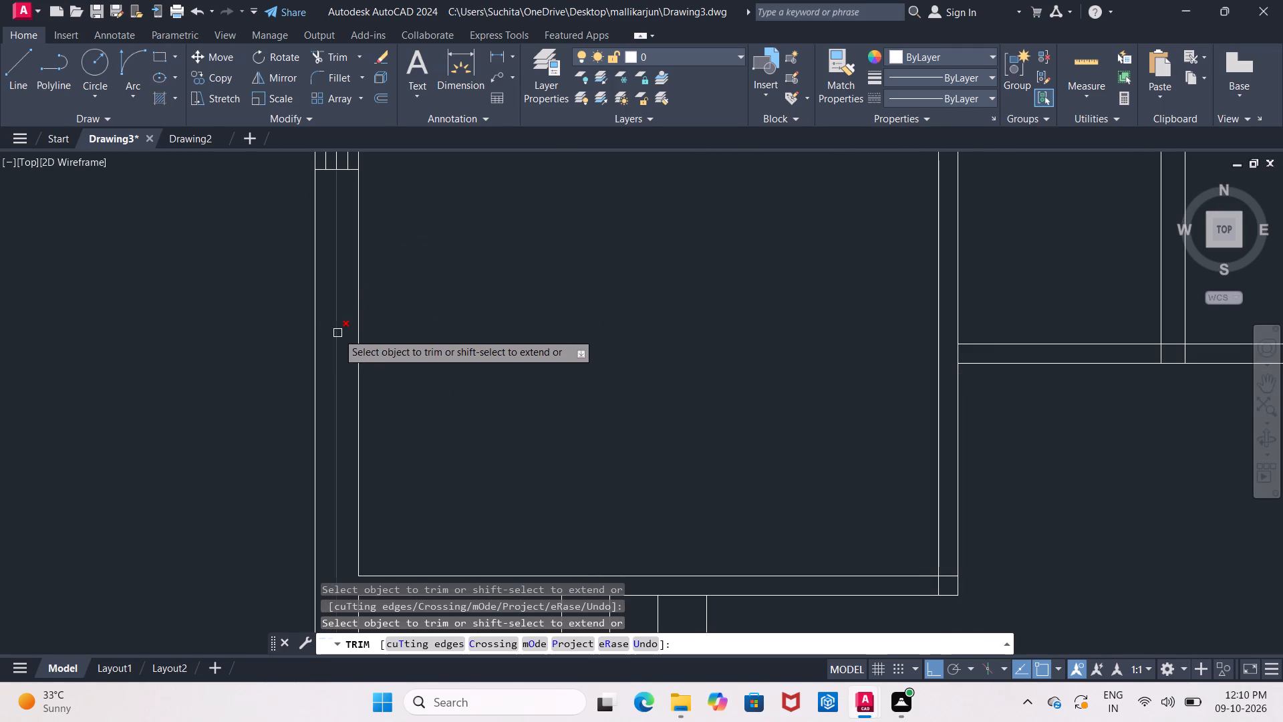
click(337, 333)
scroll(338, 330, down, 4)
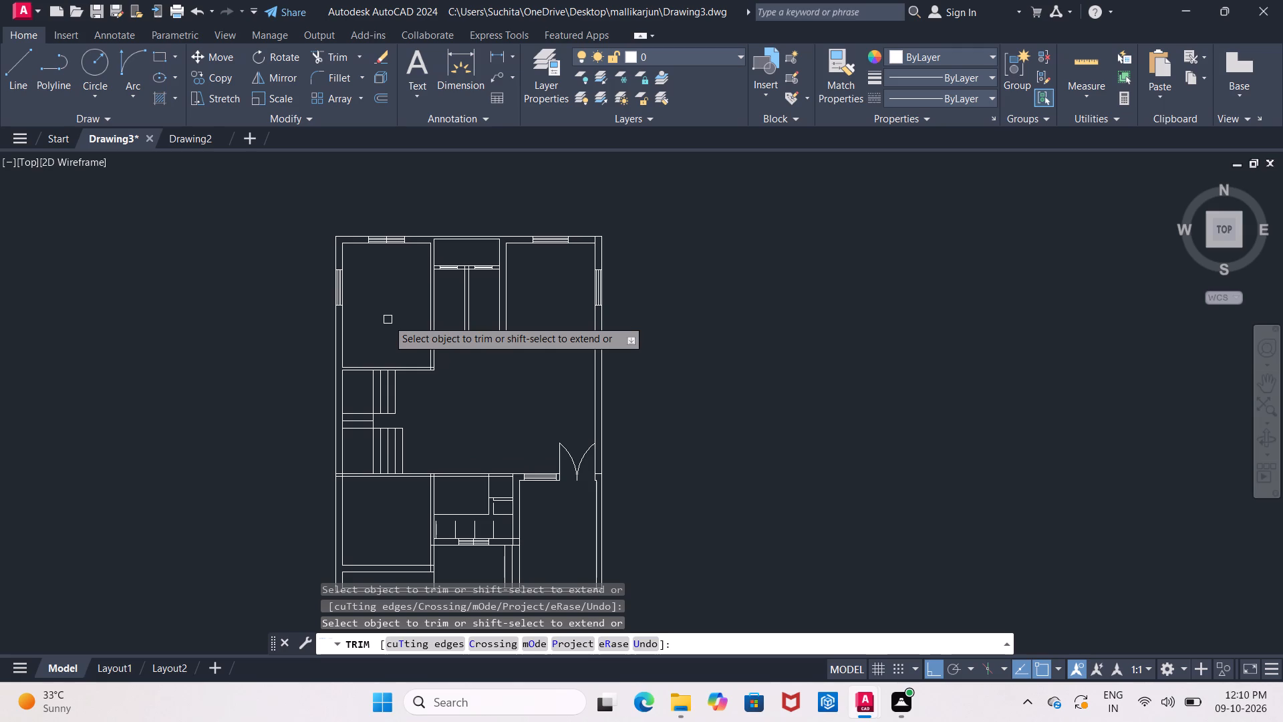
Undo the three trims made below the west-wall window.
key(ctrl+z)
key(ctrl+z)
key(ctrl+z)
Trim the offset lines out of the west wall near the northwest room's south wall, clearing the wall below the window.
scroll(388, 319, down, 4)
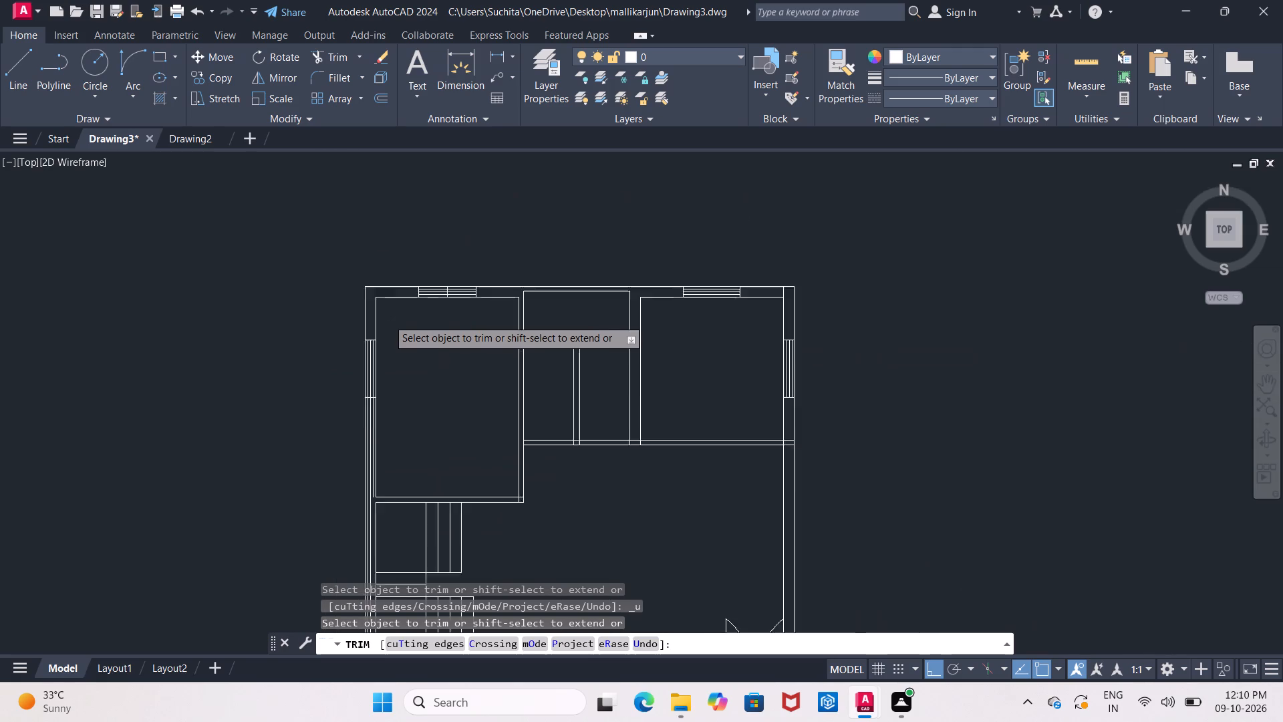
middle_drag(405, 358, 408, 299)
scroll(408, 301, up, 2)
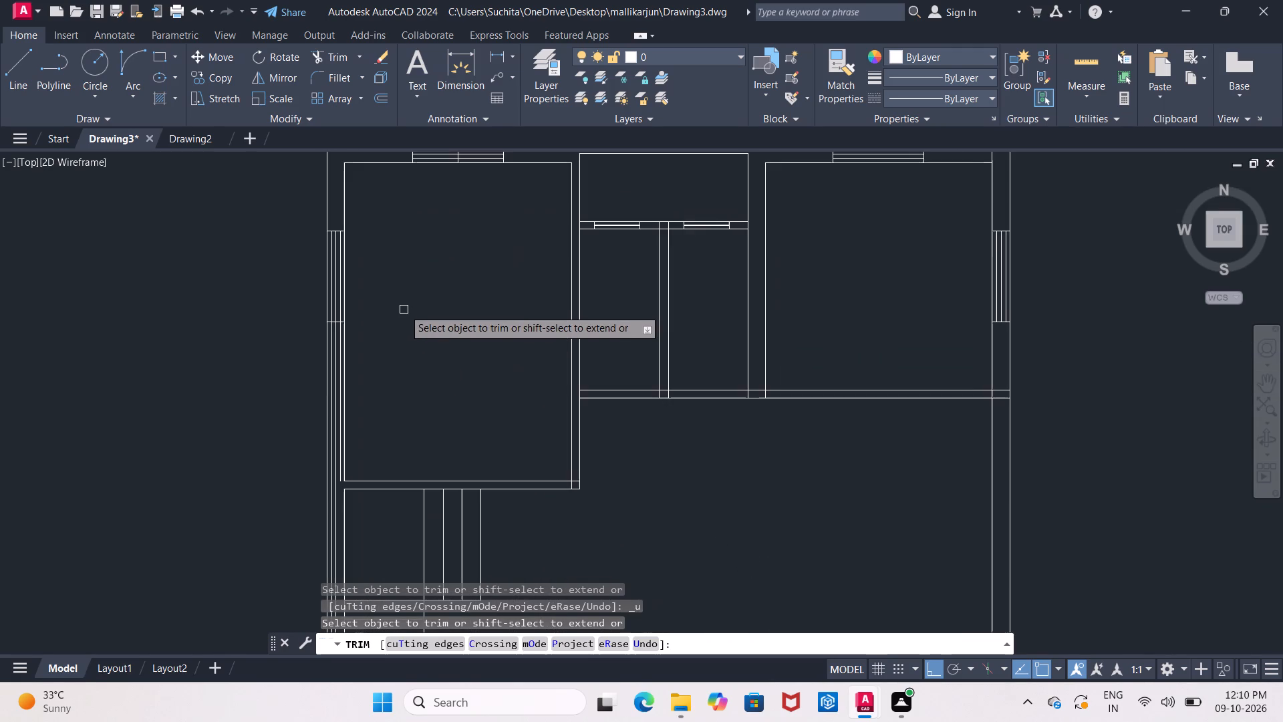
middle_drag(406, 305, 416, 259)
middle_drag(420, 350, 433, 328)
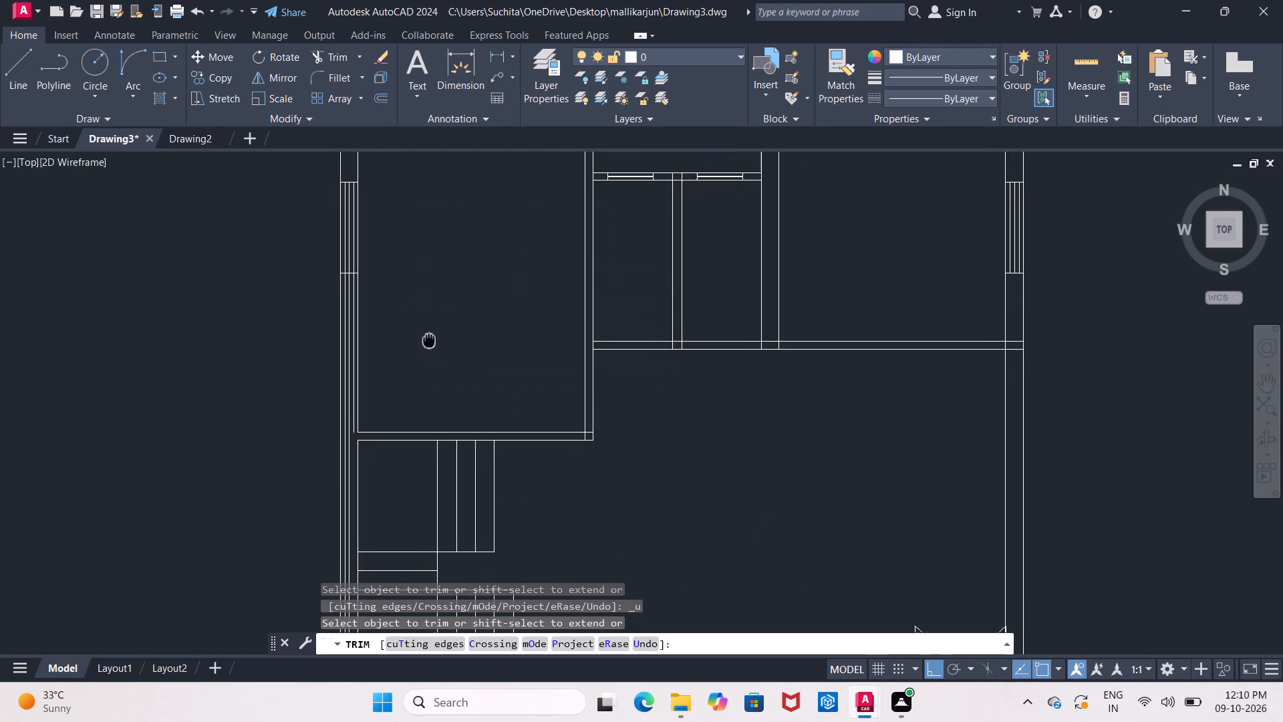
middle_drag(433, 328, 448, 268)
scroll(394, 322, up, 3)
middle_drag(426, 269, 432, 211)
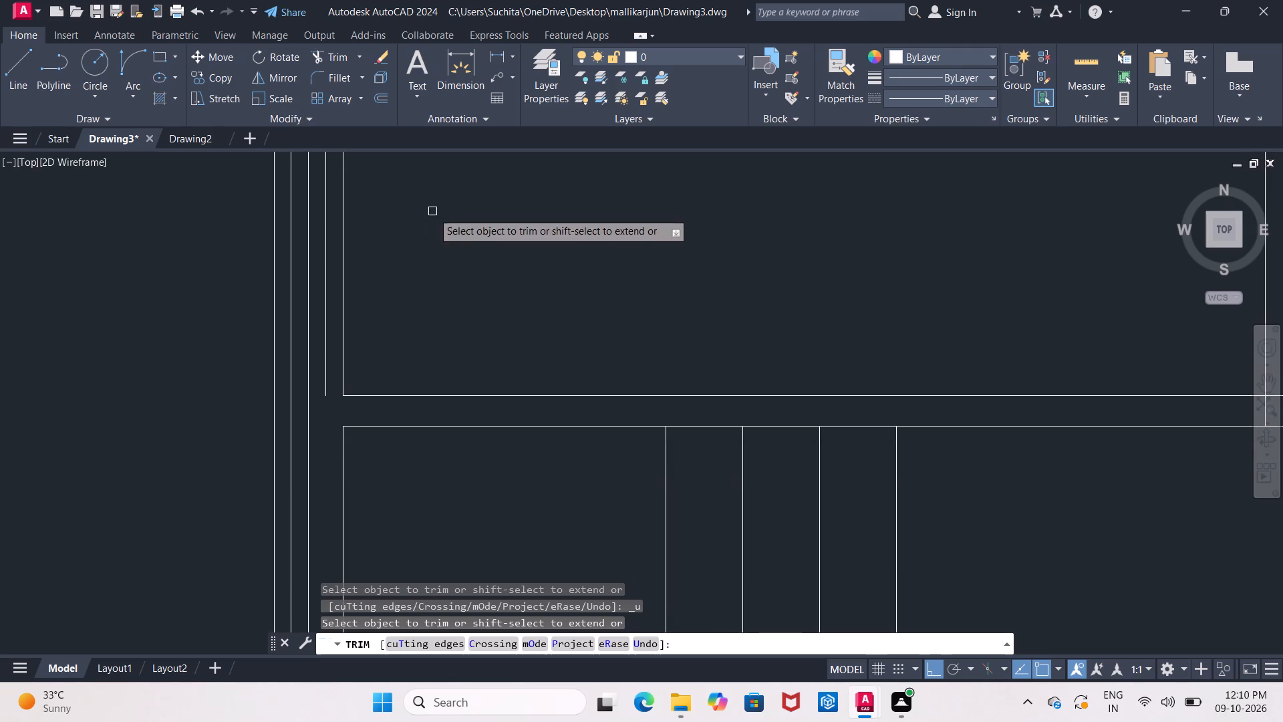
scroll(433, 250, down, 2)
middle_drag(434, 253, 428, 213)
scroll(428, 217, down, 2)
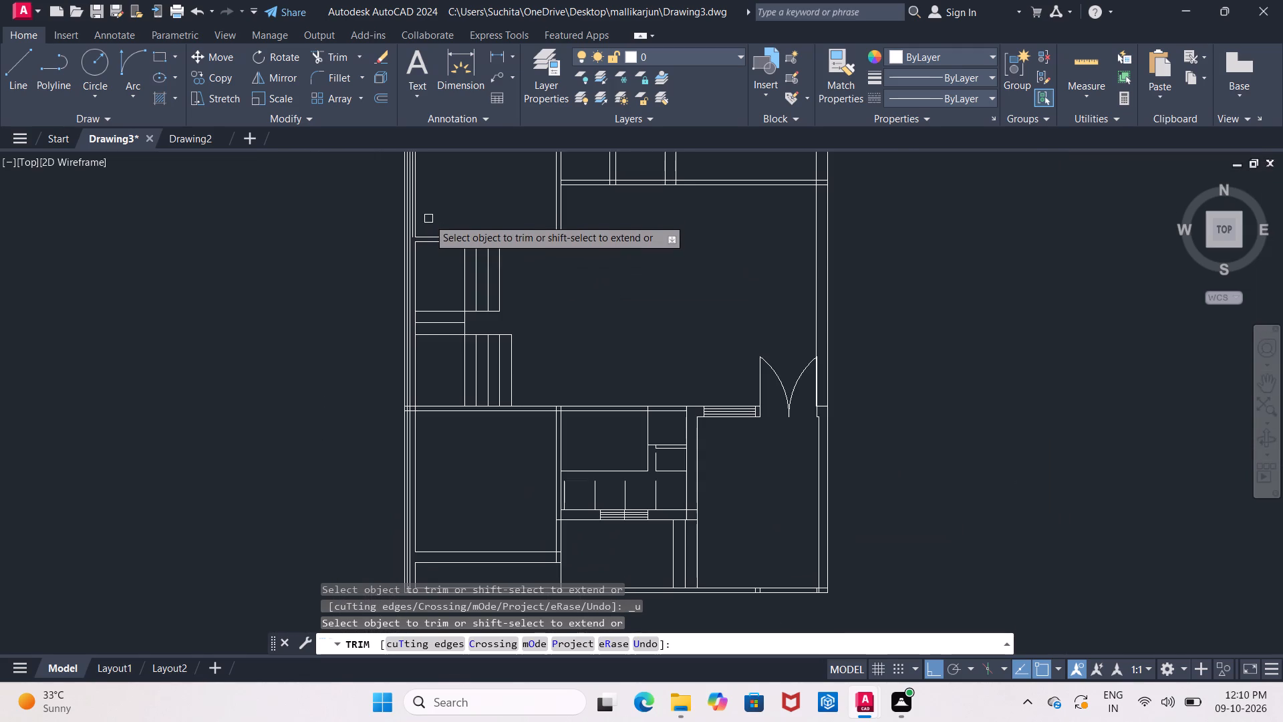
middle_drag(428, 219, 428, 210)
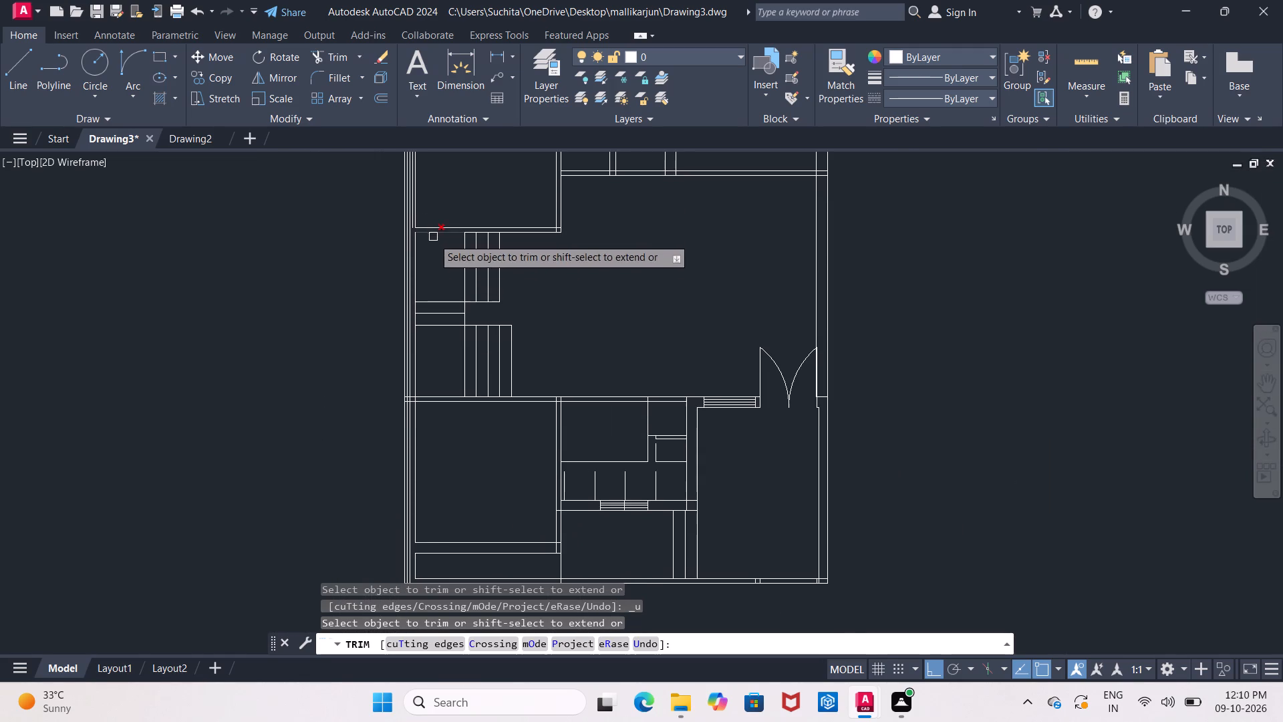
scroll(430, 253, up, 1)
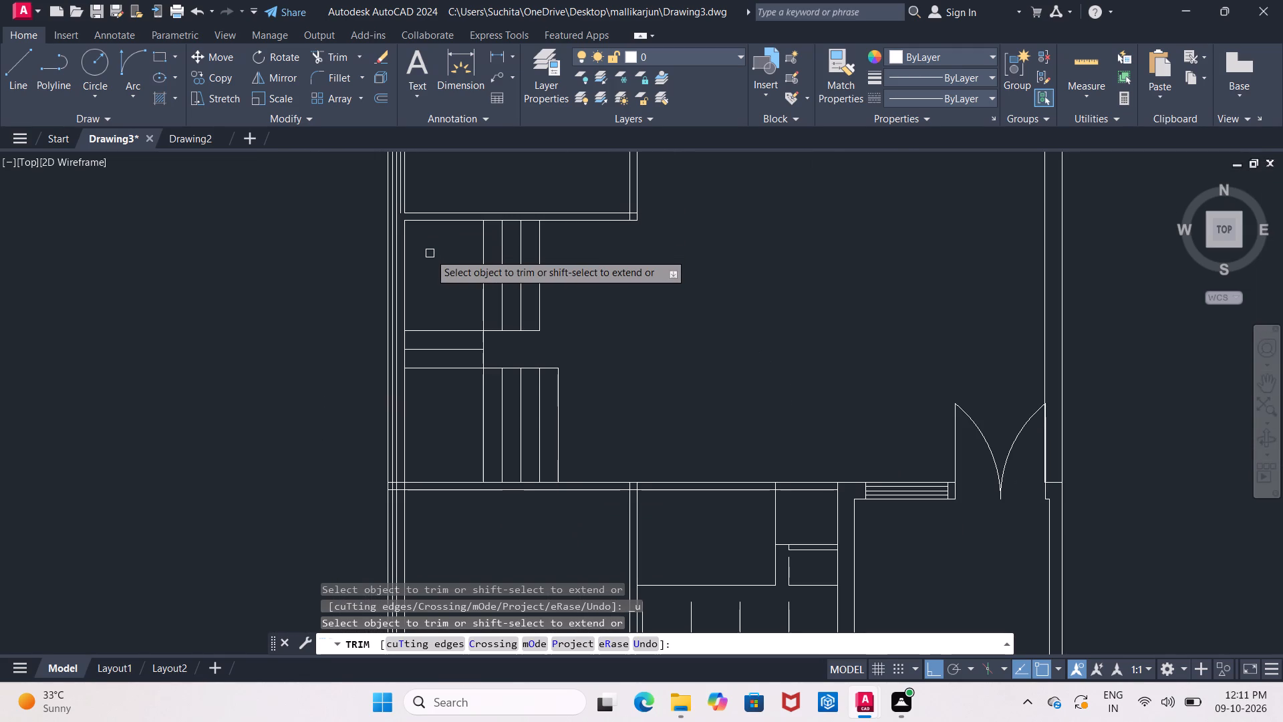
middle_drag(430, 253, 411, 336)
scroll(395, 304, up, 3)
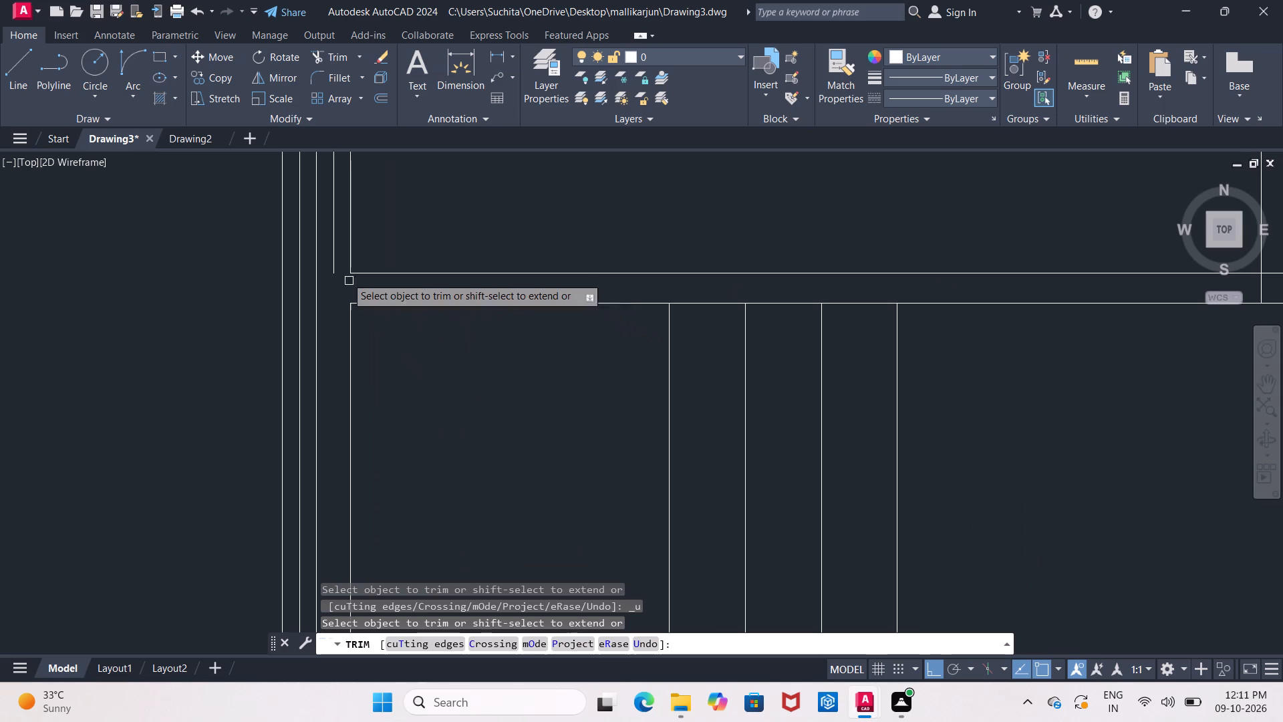
click(336, 256)
click(319, 272)
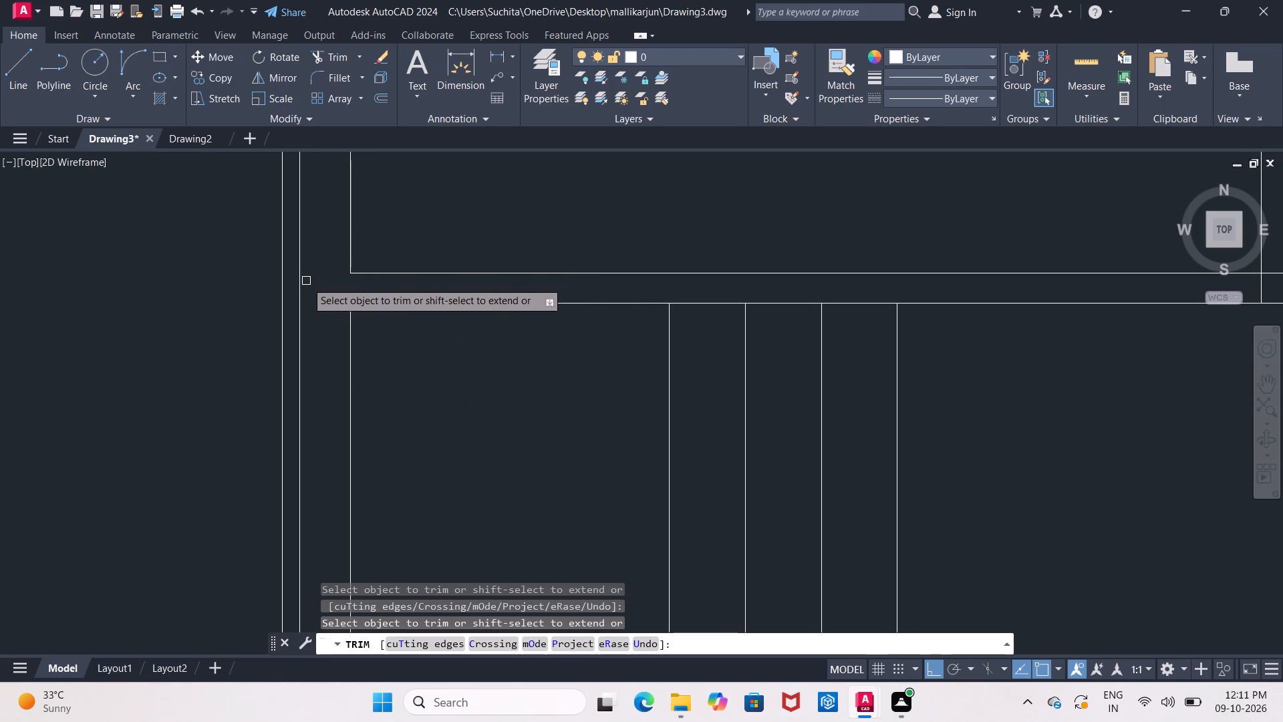
click(303, 282)
click(292, 289)
scroll(293, 289, down, 5)
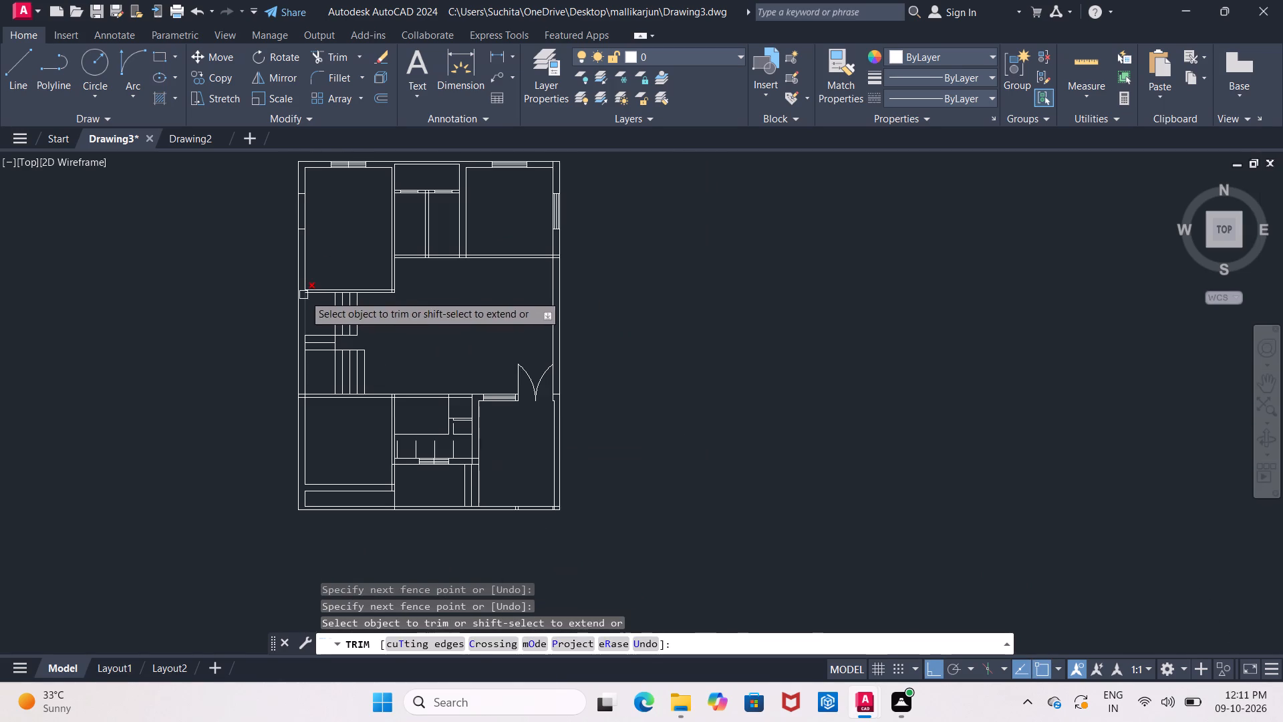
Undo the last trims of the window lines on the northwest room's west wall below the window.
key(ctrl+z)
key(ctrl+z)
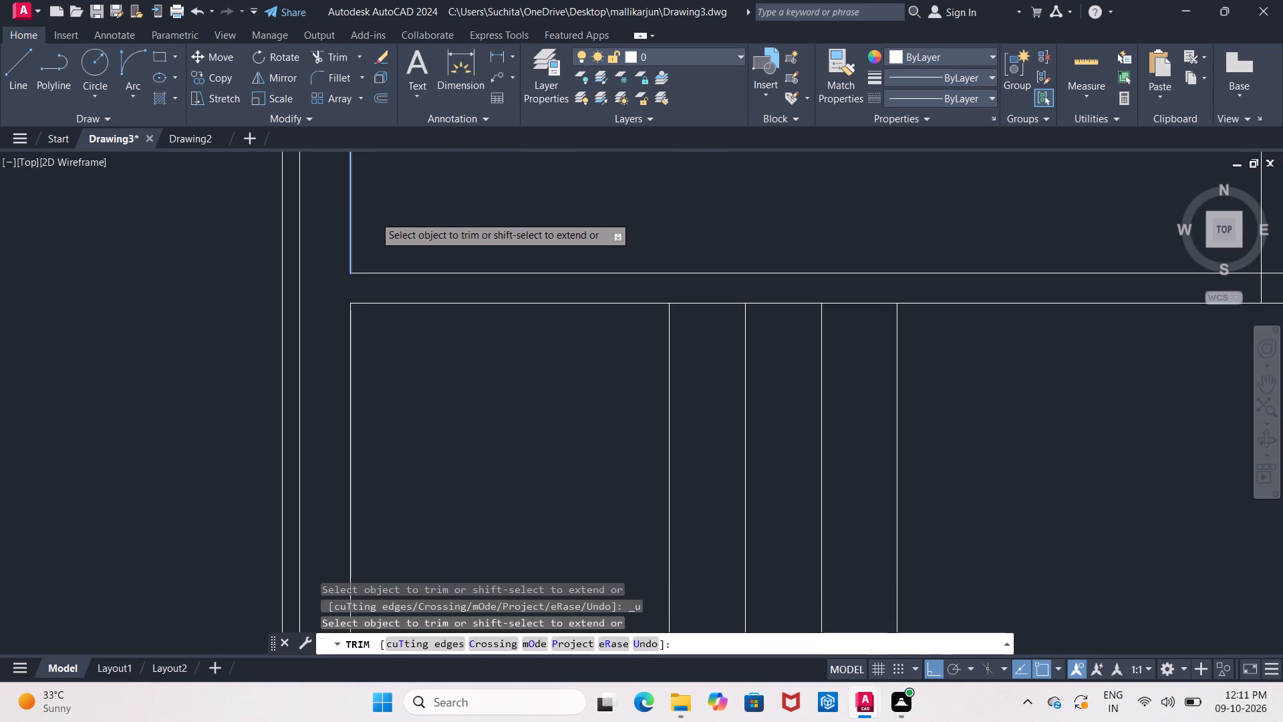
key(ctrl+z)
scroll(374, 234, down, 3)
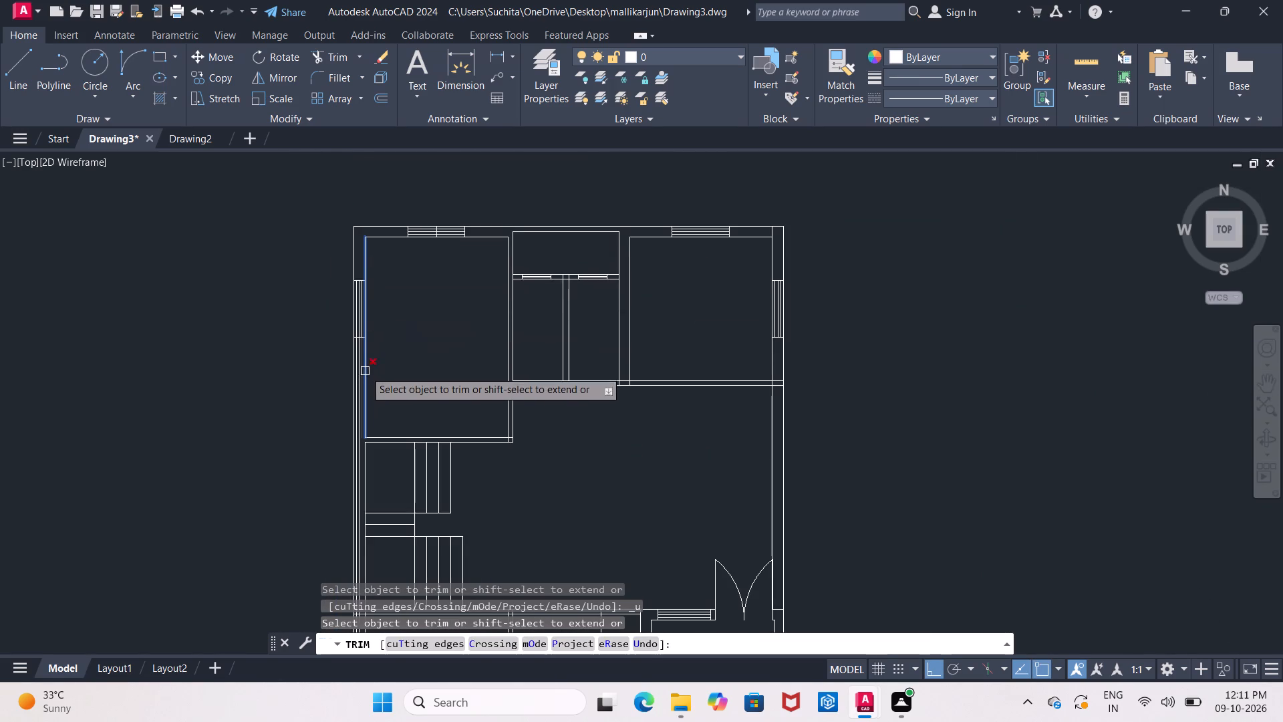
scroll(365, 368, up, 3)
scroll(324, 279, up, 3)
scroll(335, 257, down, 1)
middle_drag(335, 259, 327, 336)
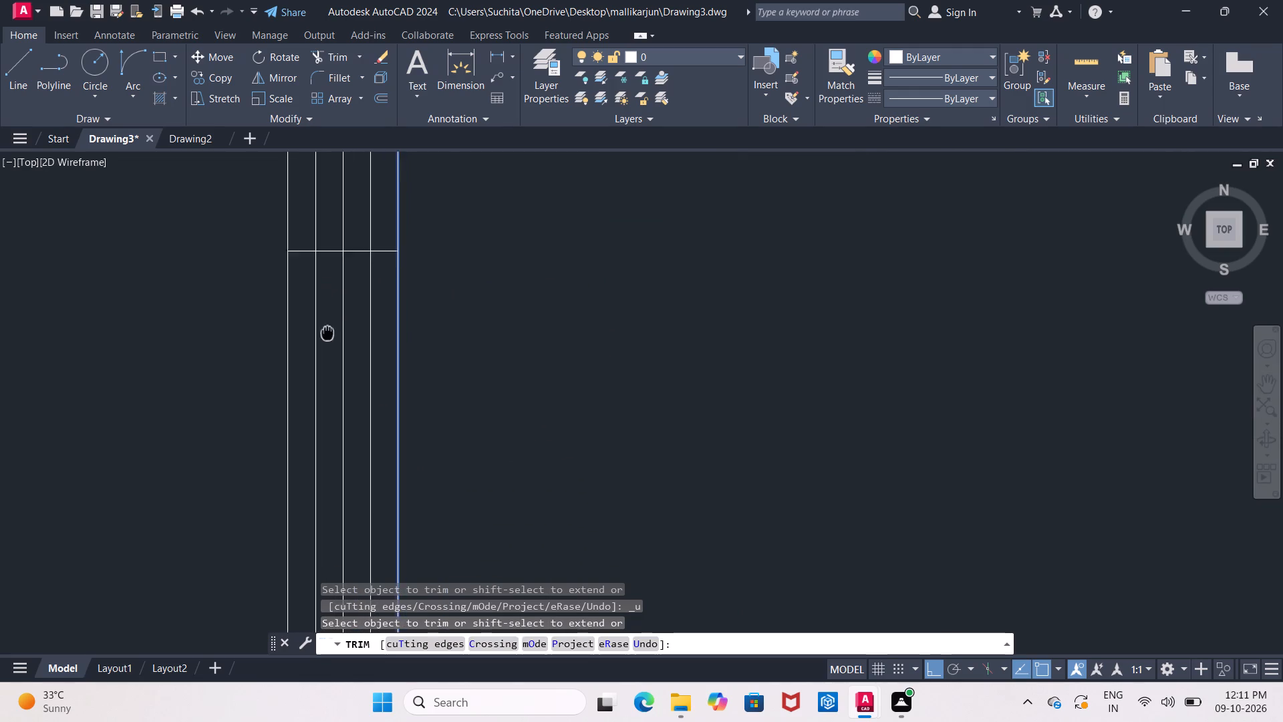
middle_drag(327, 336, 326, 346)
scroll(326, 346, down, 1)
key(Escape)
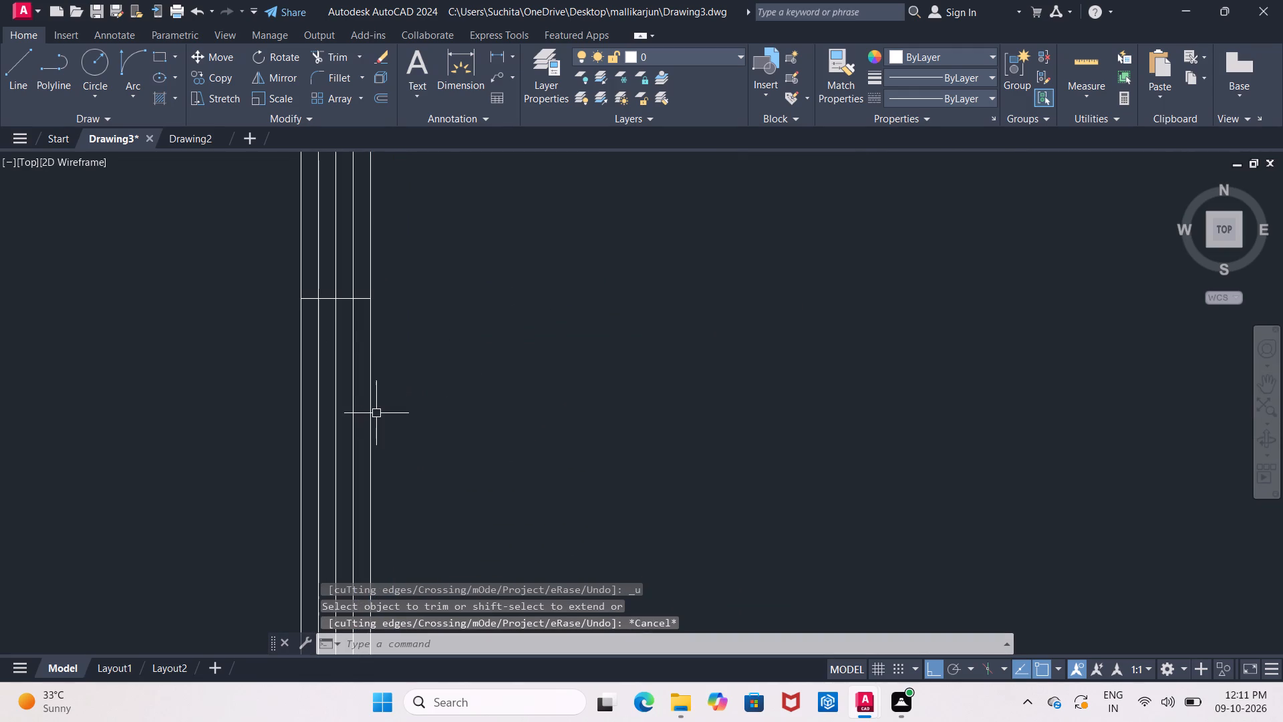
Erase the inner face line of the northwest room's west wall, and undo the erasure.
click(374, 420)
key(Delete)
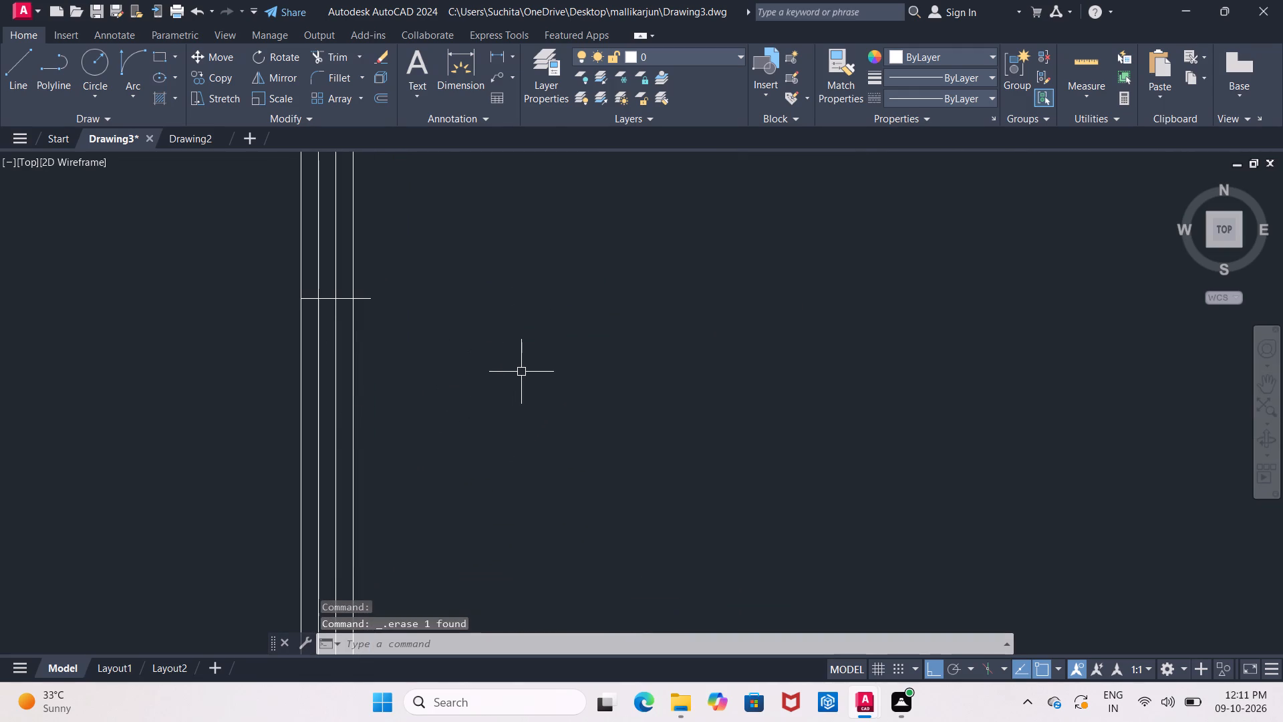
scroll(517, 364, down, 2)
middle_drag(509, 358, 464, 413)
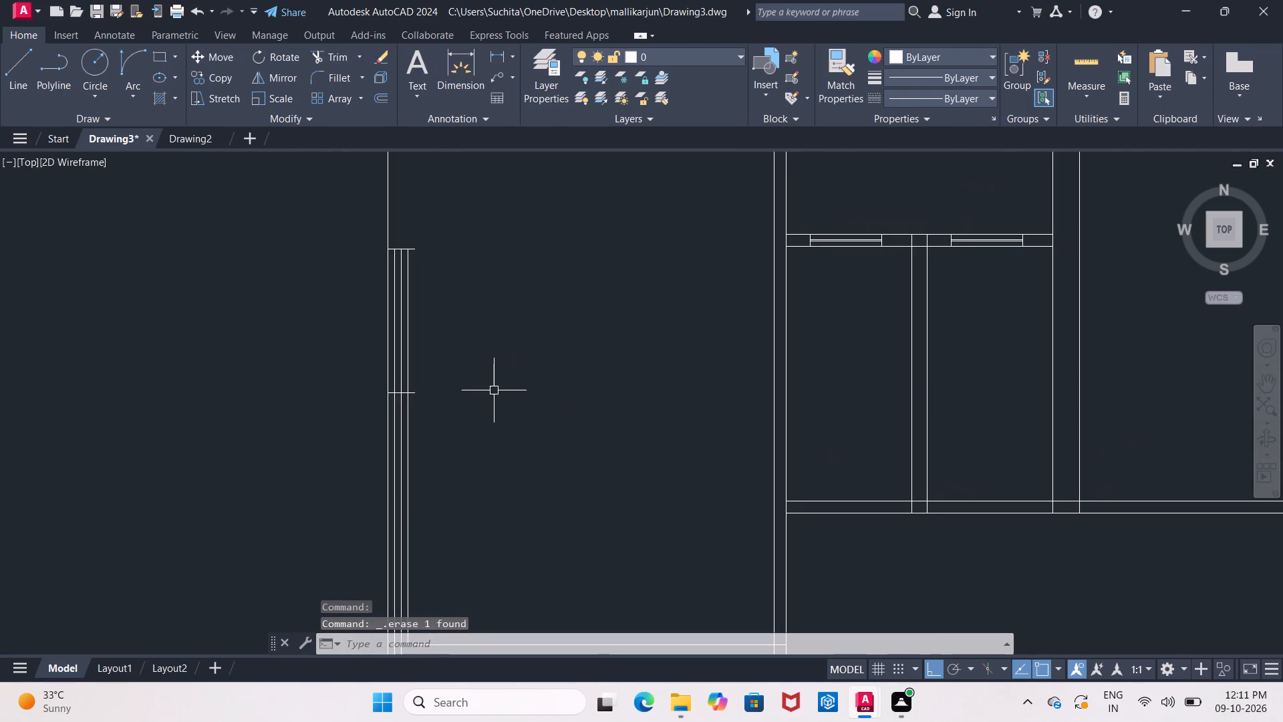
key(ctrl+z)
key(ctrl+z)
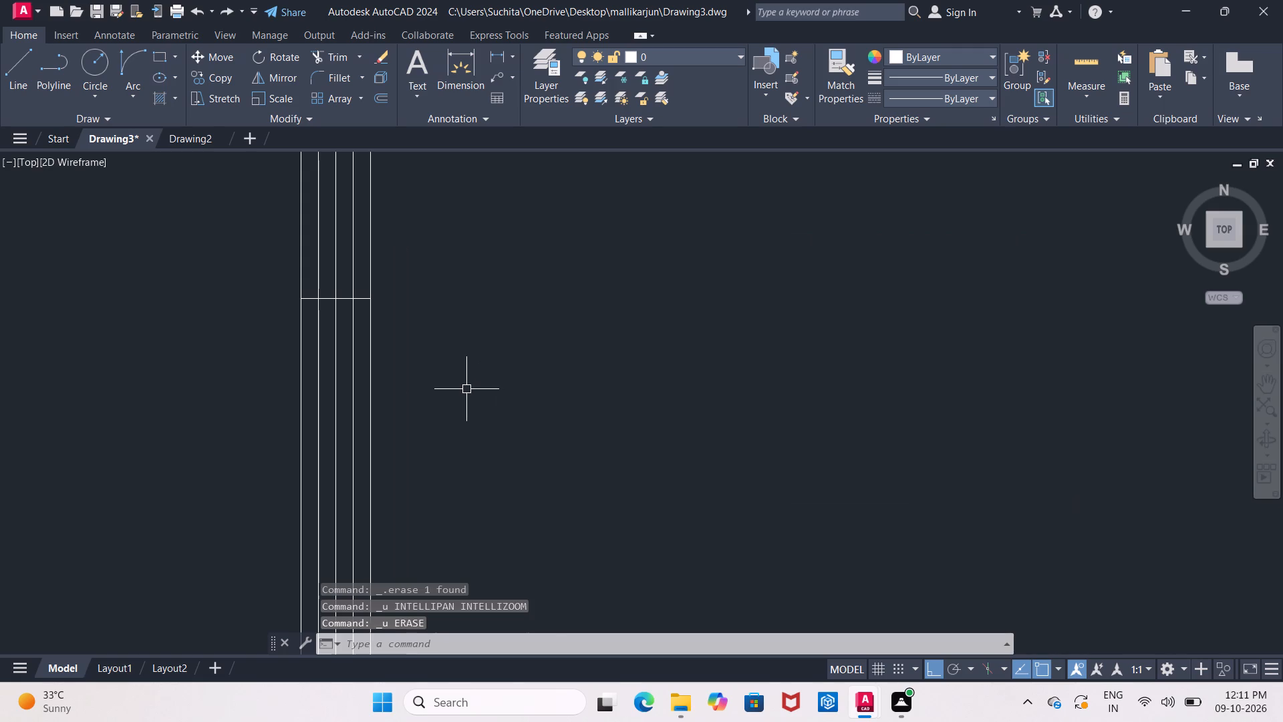
Trim the three inner window lines out of the northwest room's west wall below the window, keeping both wall faces.
scroll(466, 389, down, 3)
middle_drag(473, 386, 468, 340)
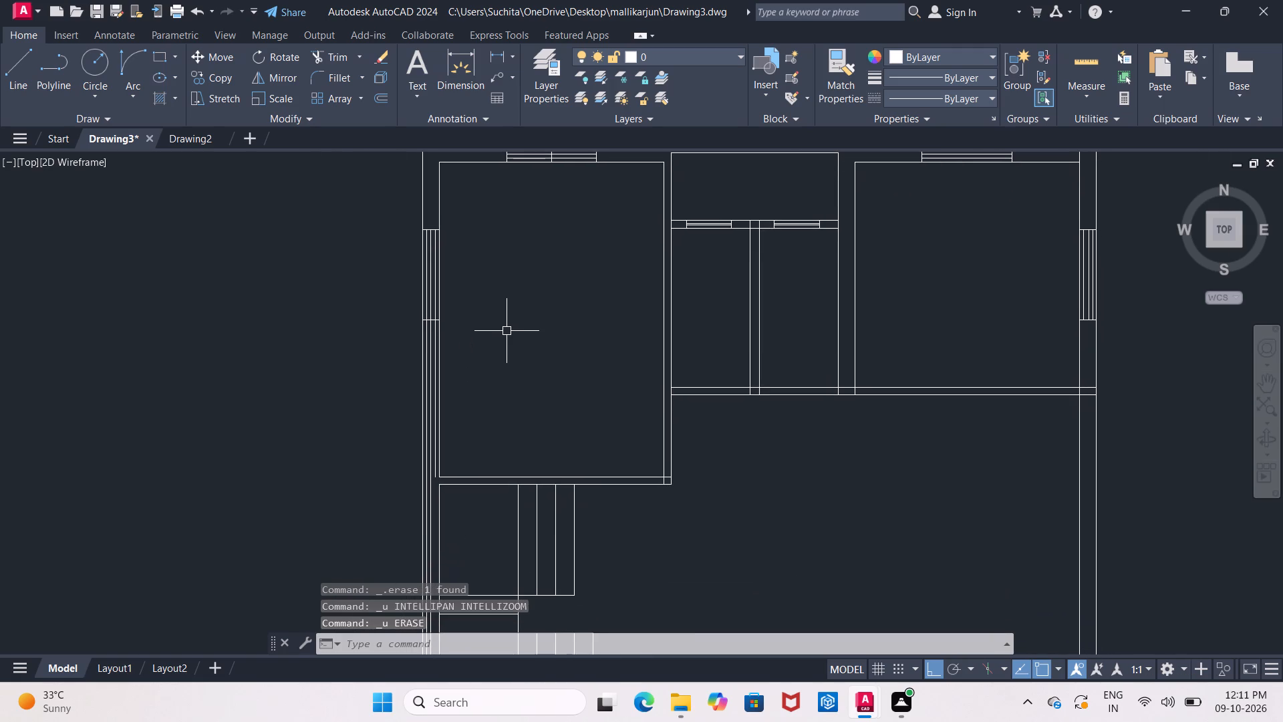
text(tr)
key(Return)
key(Return)
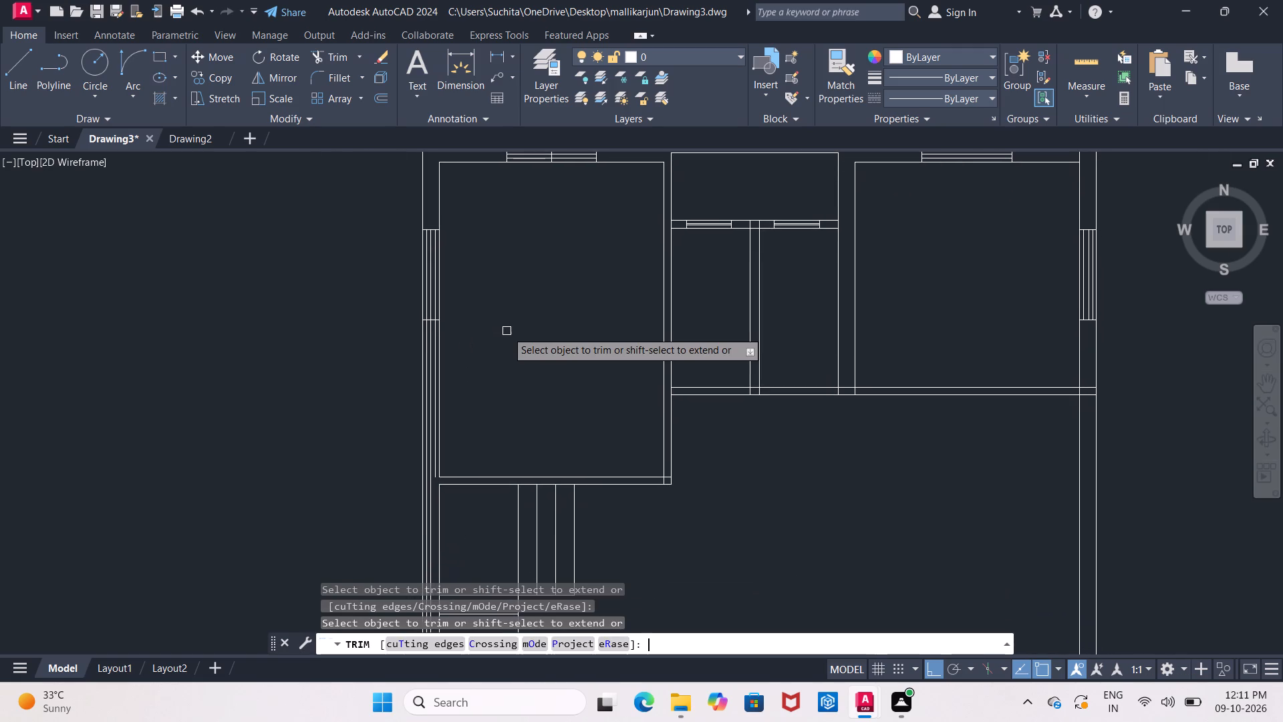
scroll(405, 332, up, 5)
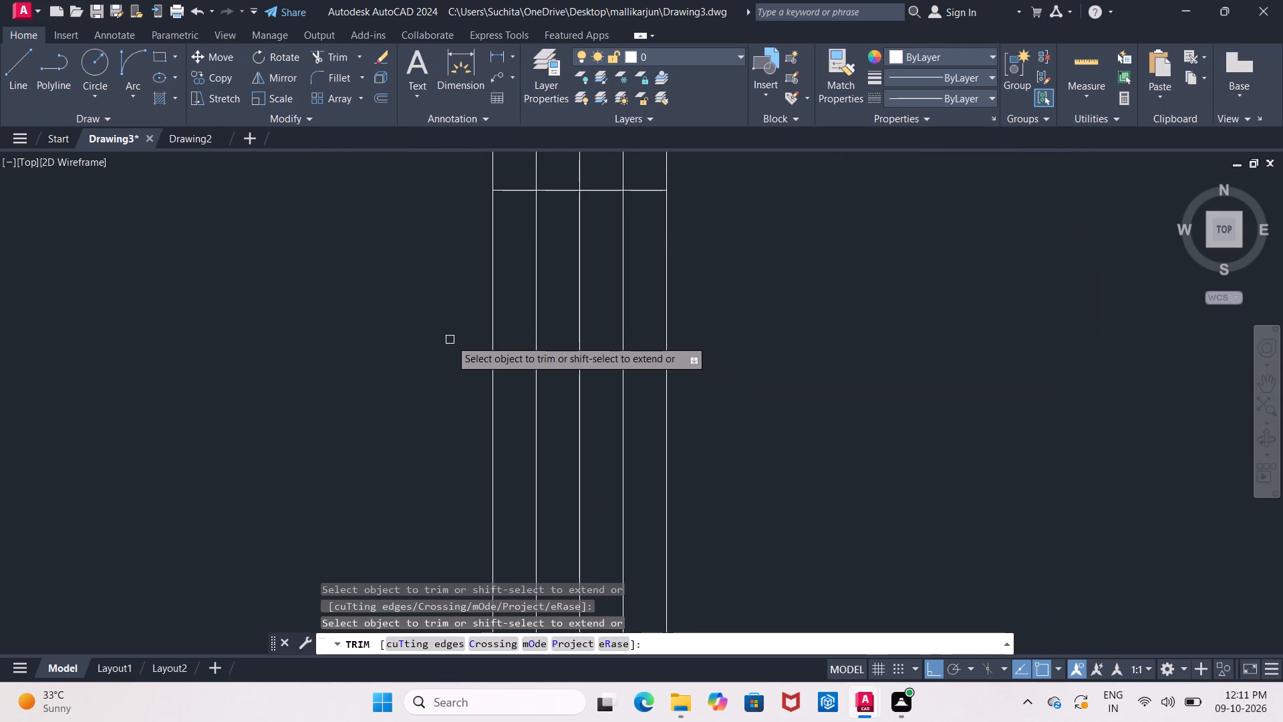
middle_drag(446, 337, 257, 337)
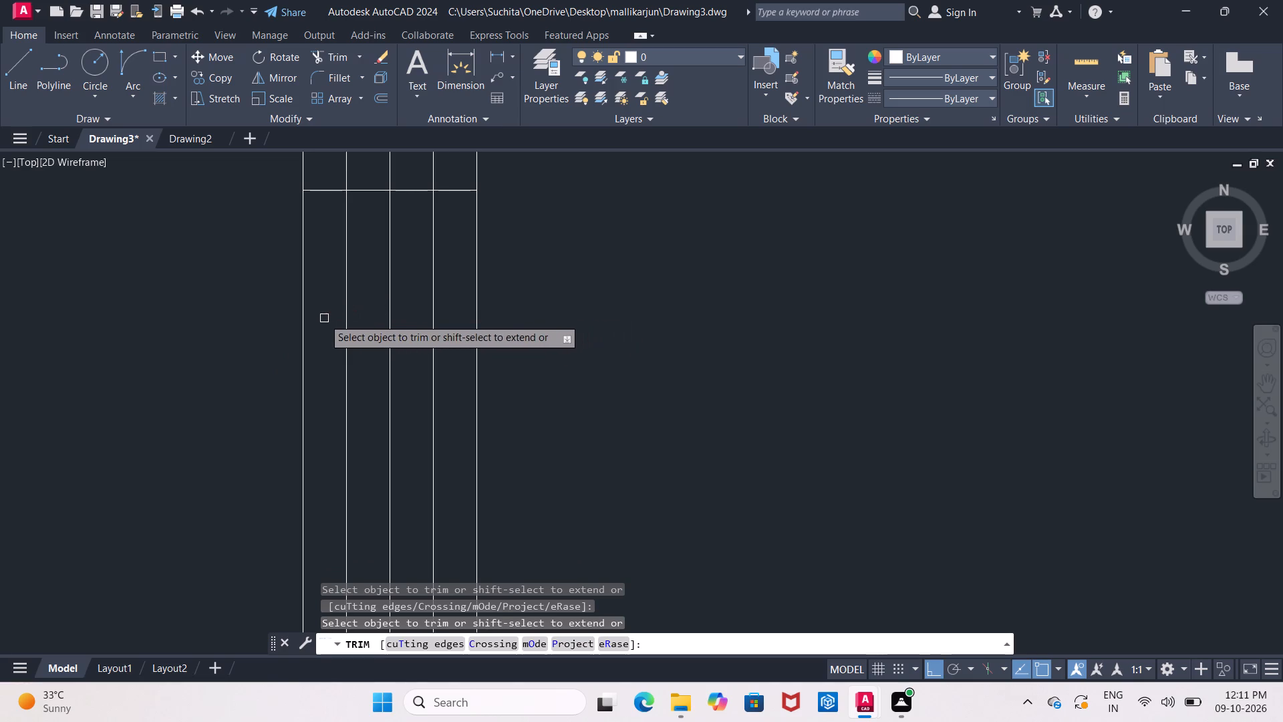
drag(323, 318, 442, 357)
Measure the southwest room's inside length along its west wall with a linear dimension, without placing it.
scroll(433, 355, down, 4)
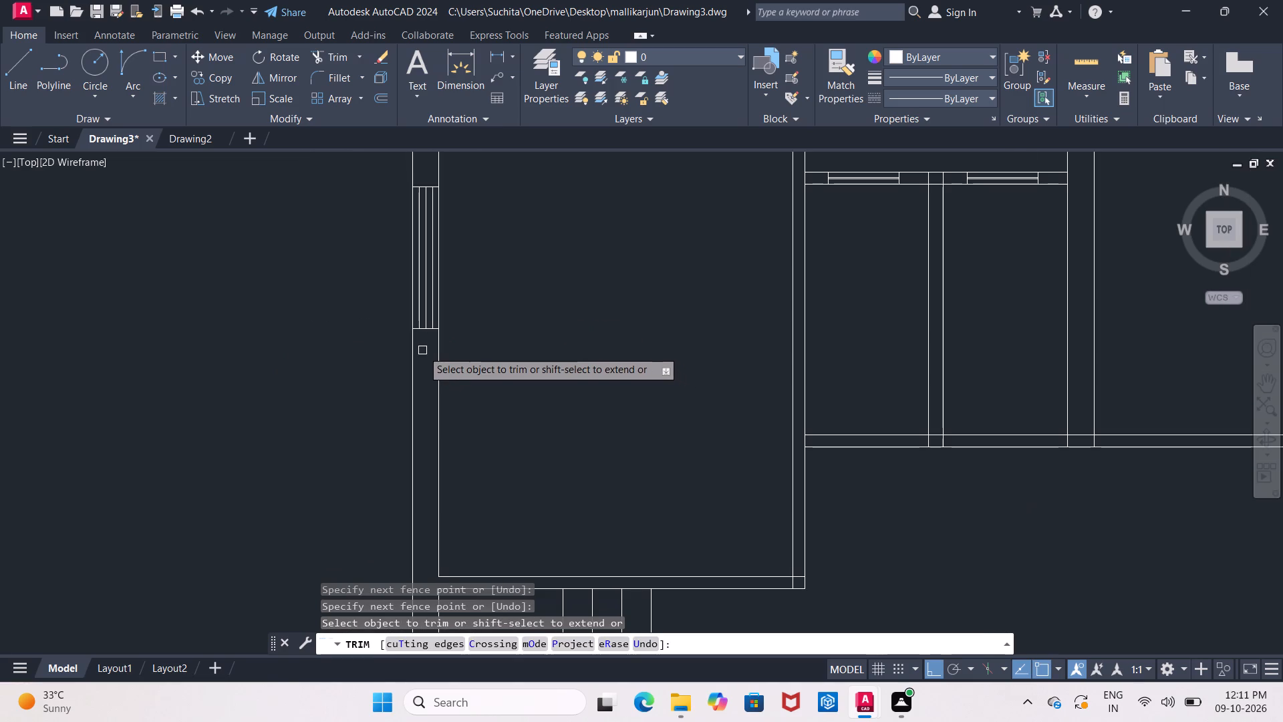
middle_drag(426, 348, 430, 191)
scroll(559, 269, down, 2)
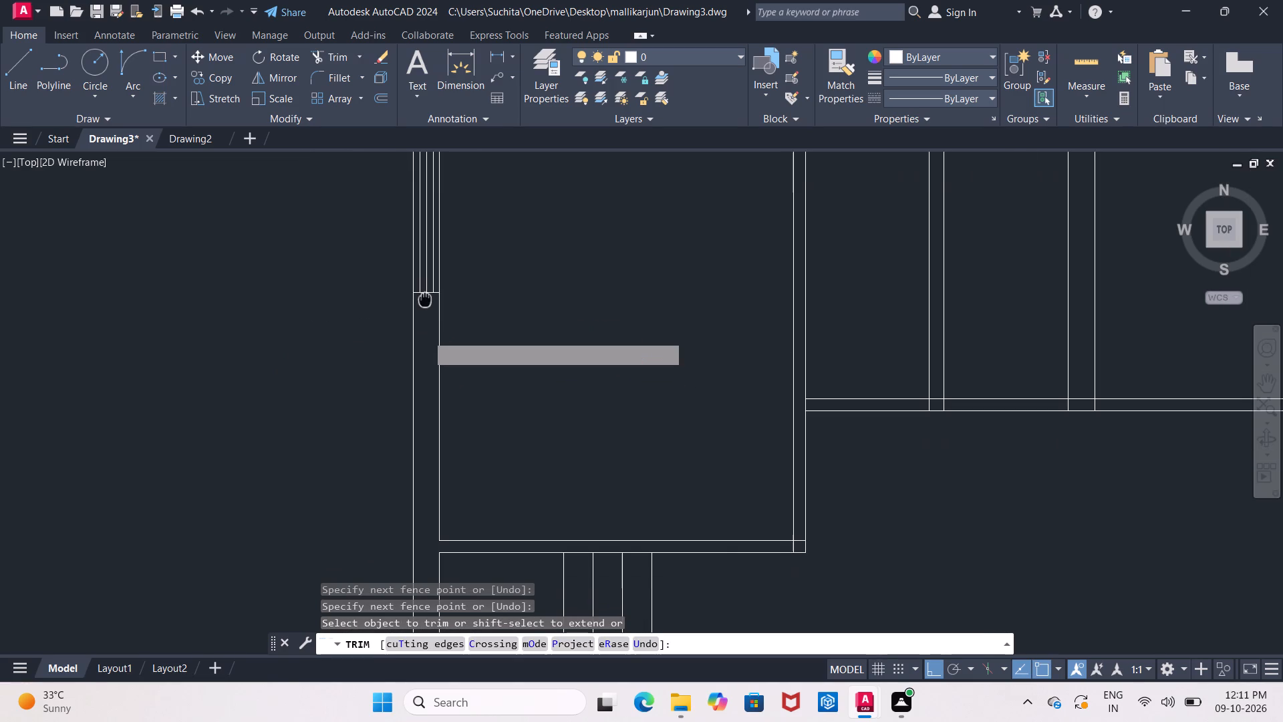
middle_drag(538, 221, 521, 168)
middle_drag(561, 546, 591, 525)
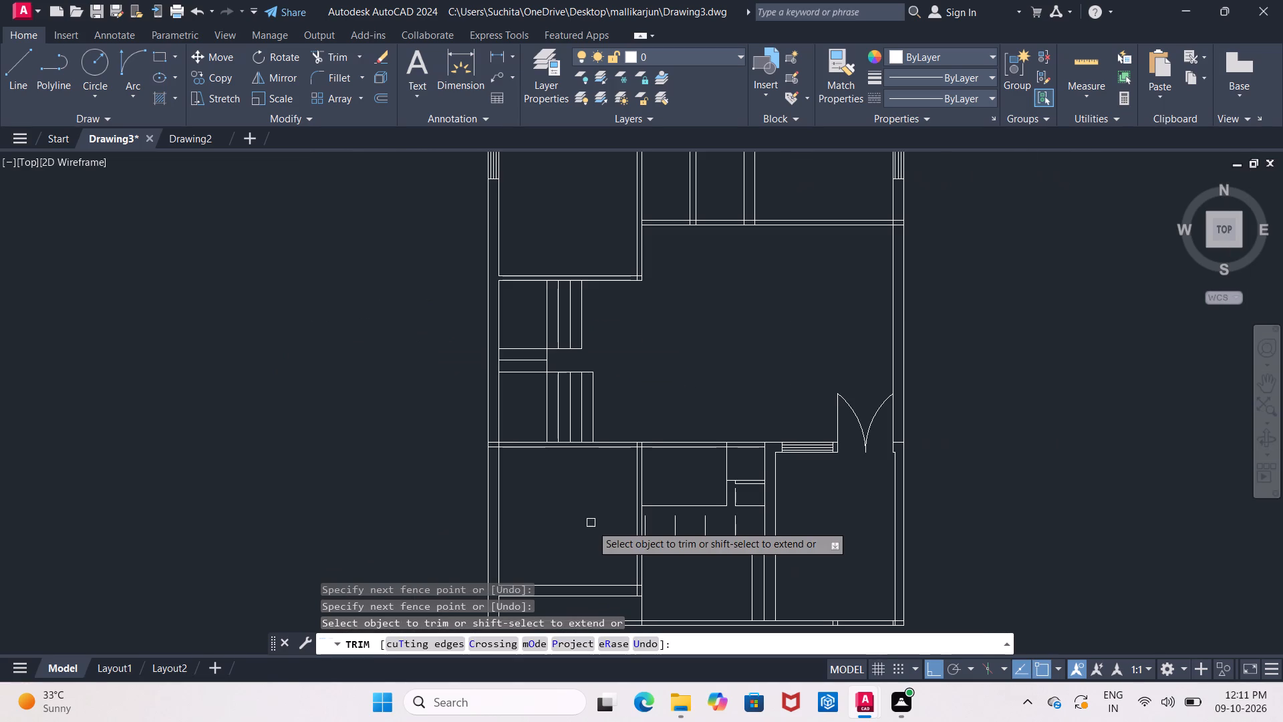
middle_drag(591, 525, 508, 408)
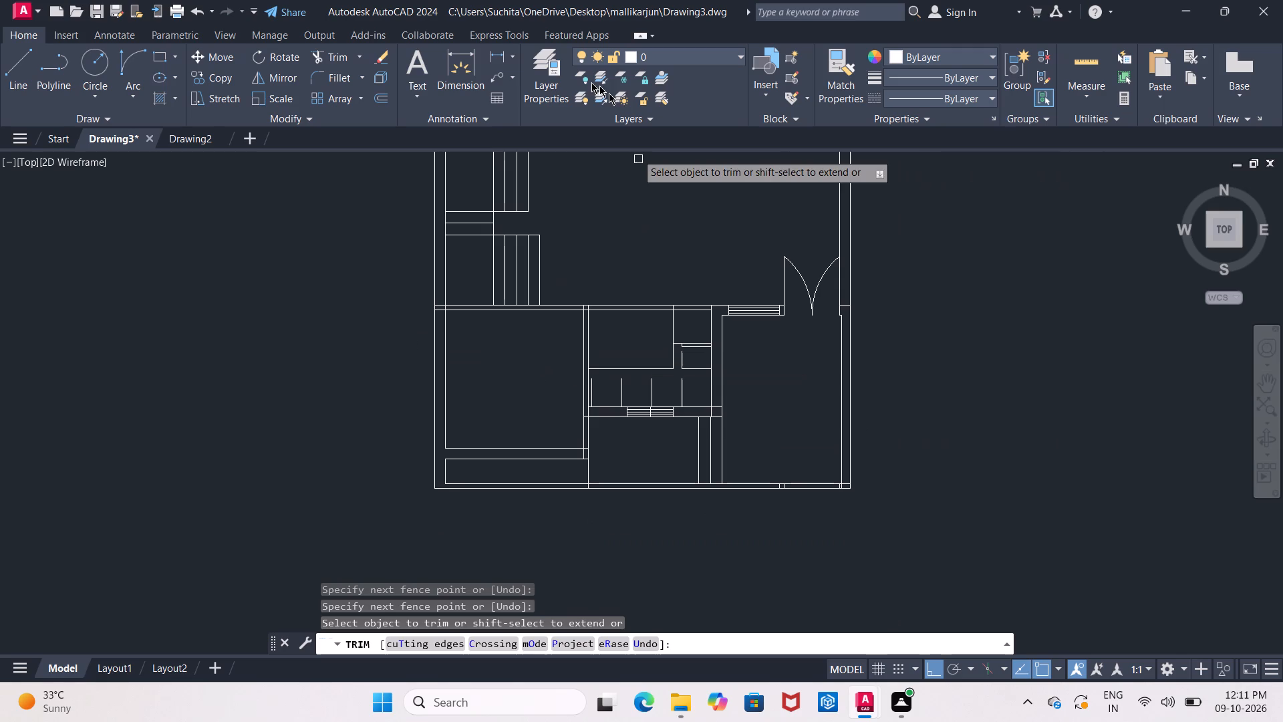
click(500, 64)
scroll(548, 315, up, 1)
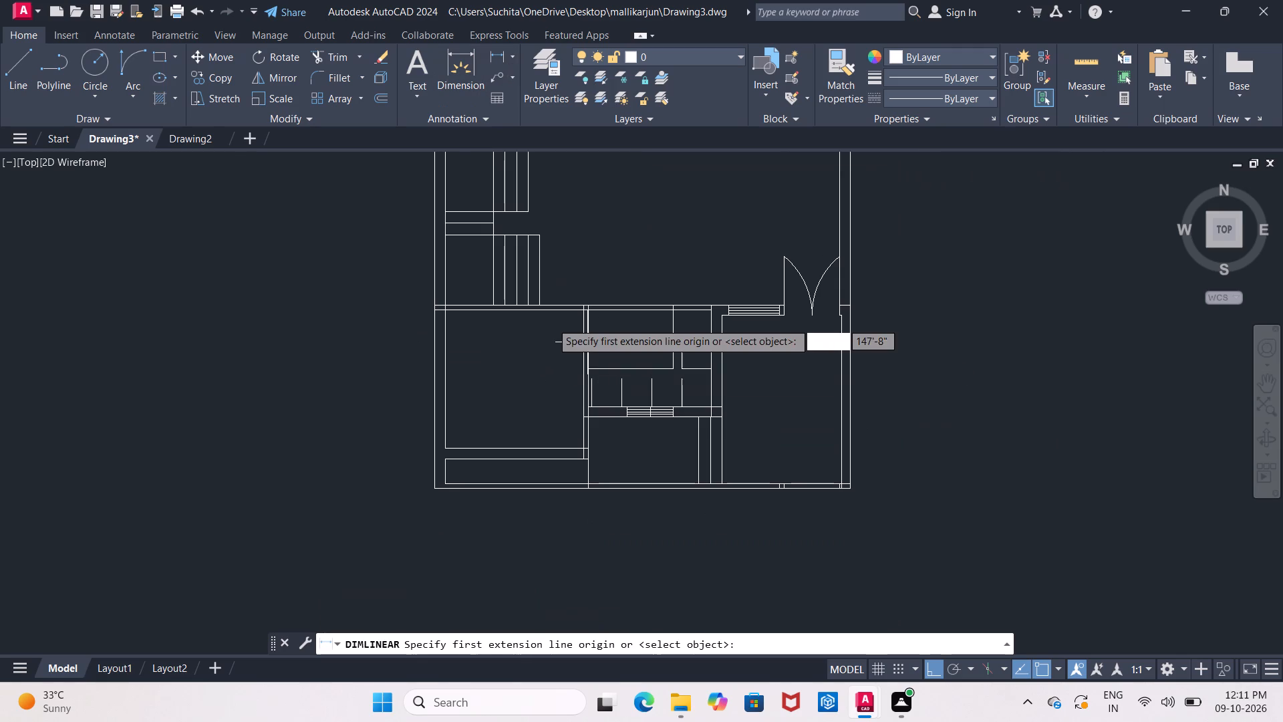
scroll(548, 317, up, 1)
middle_drag(521, 311, 462, 306)
scroll(461, 314, down, 2)
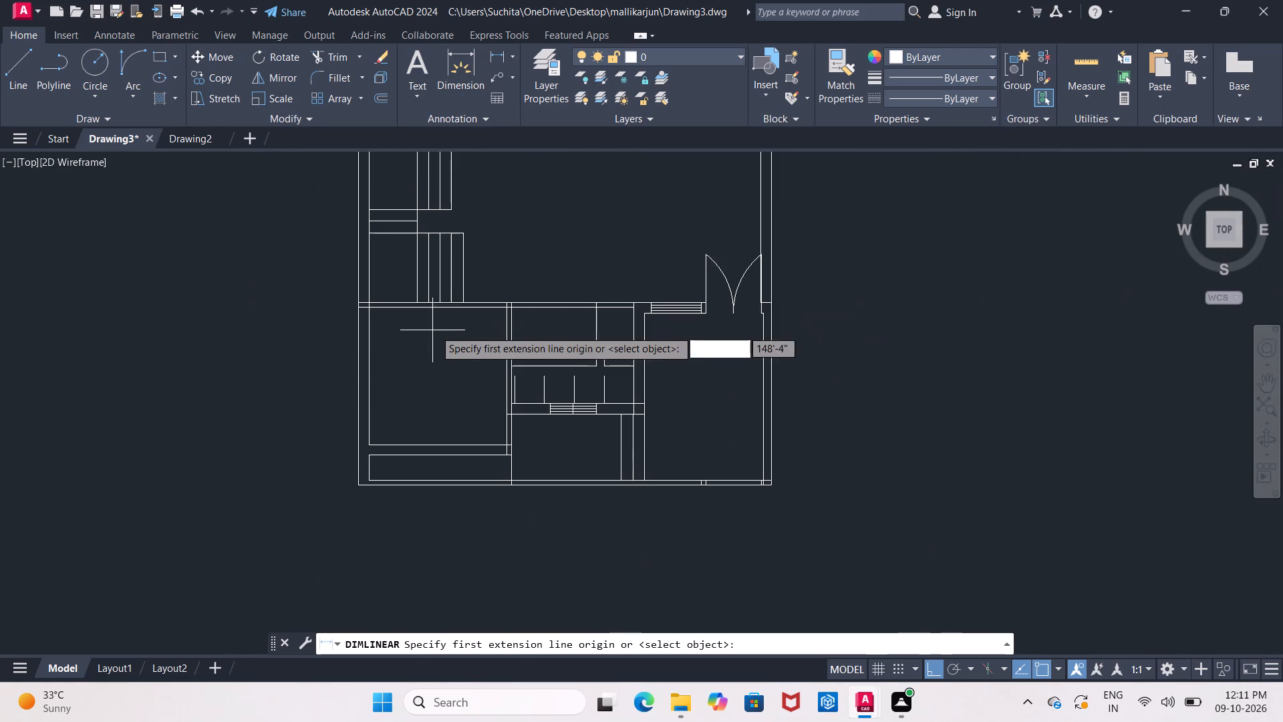
scroll(368, 316, up, 2)
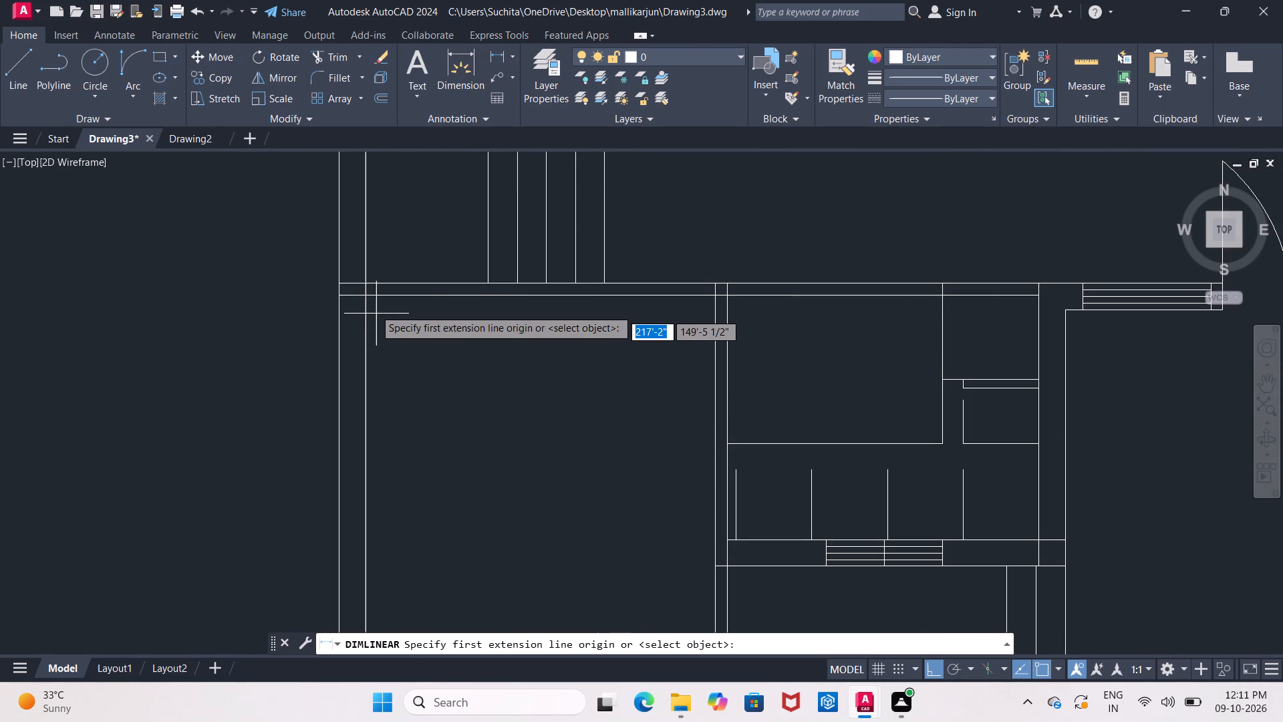
click(368, 297)
middle_drag(368, 347, 388, 275)
scroll(388, 279, down, 1)
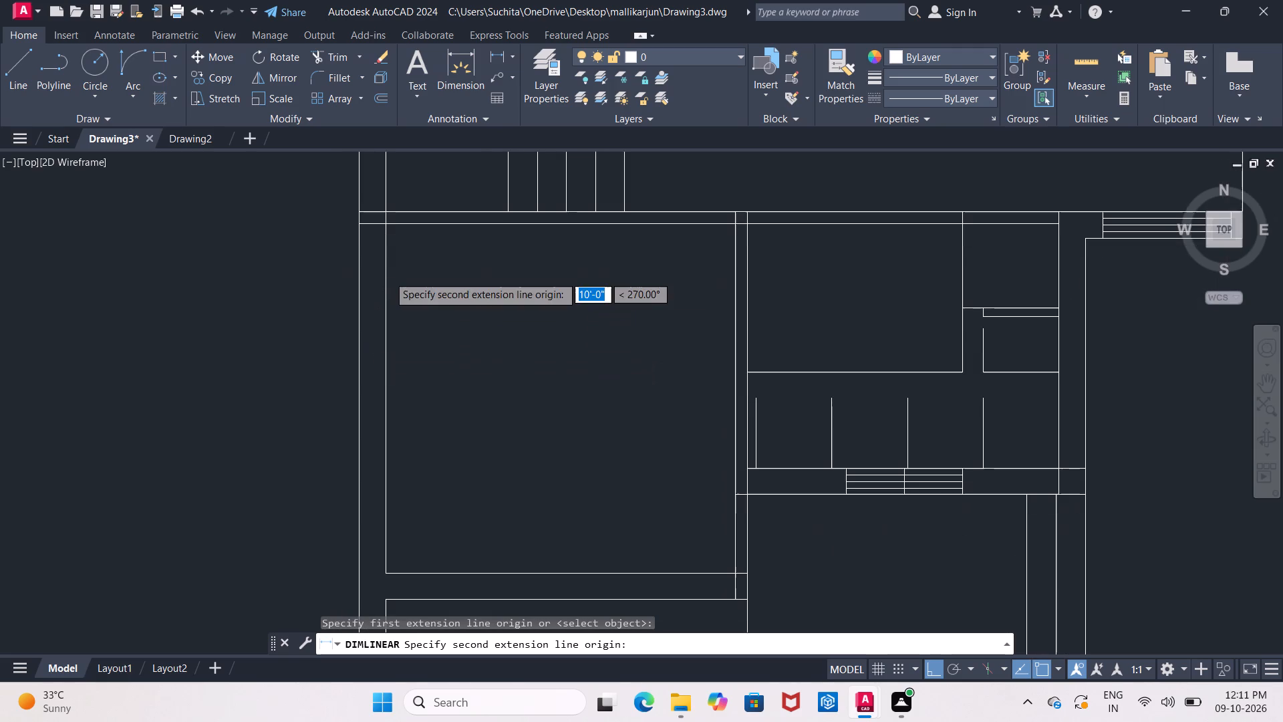
scroll(387, 283, down, 1)
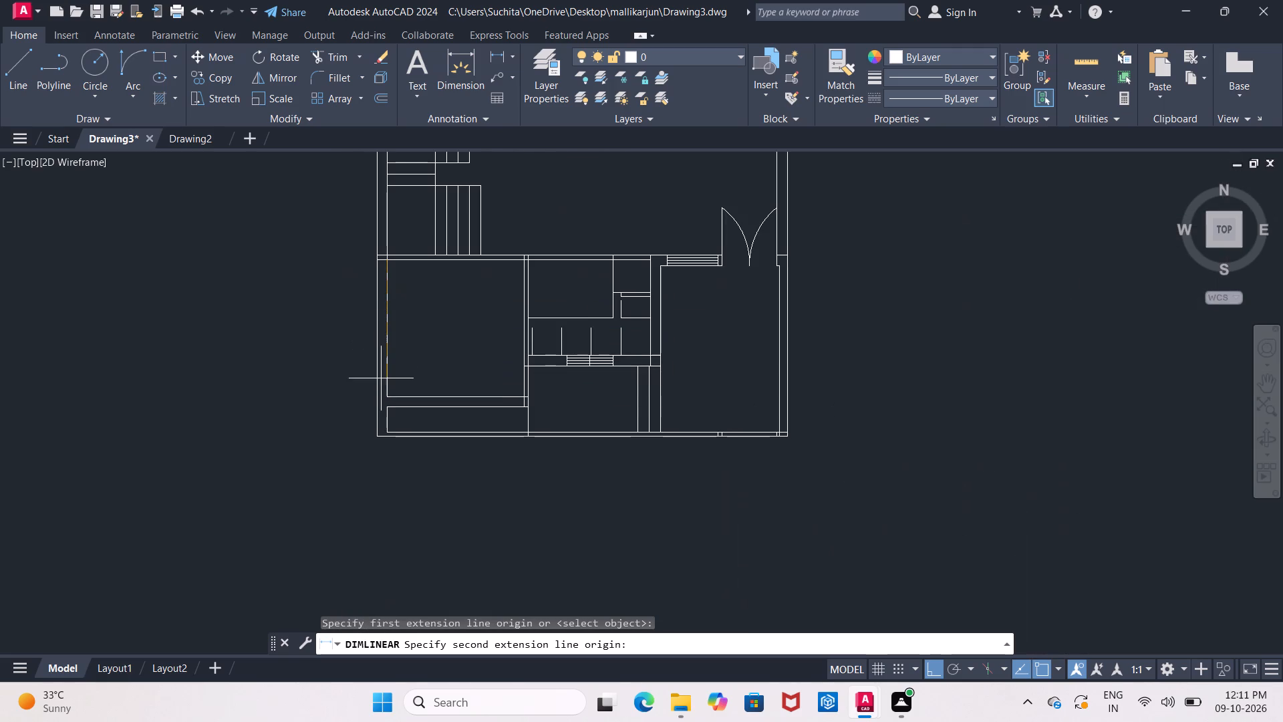
click(388, 396)
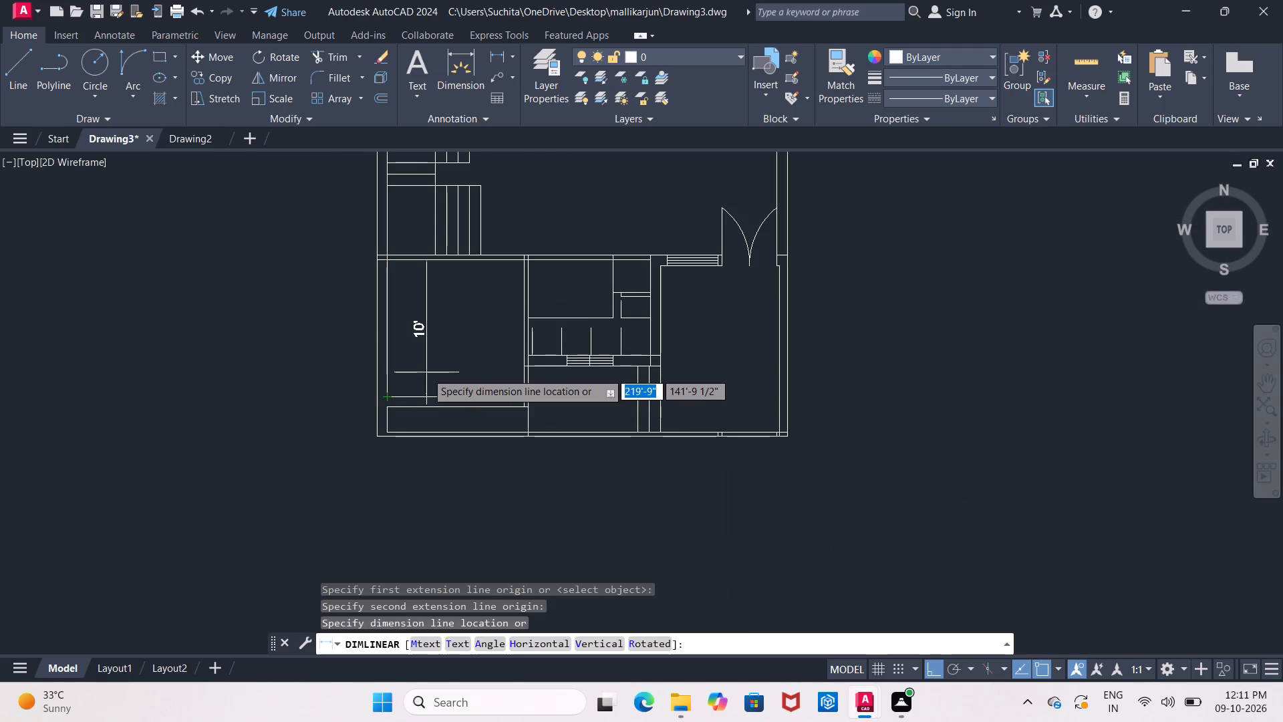
key(Escape)
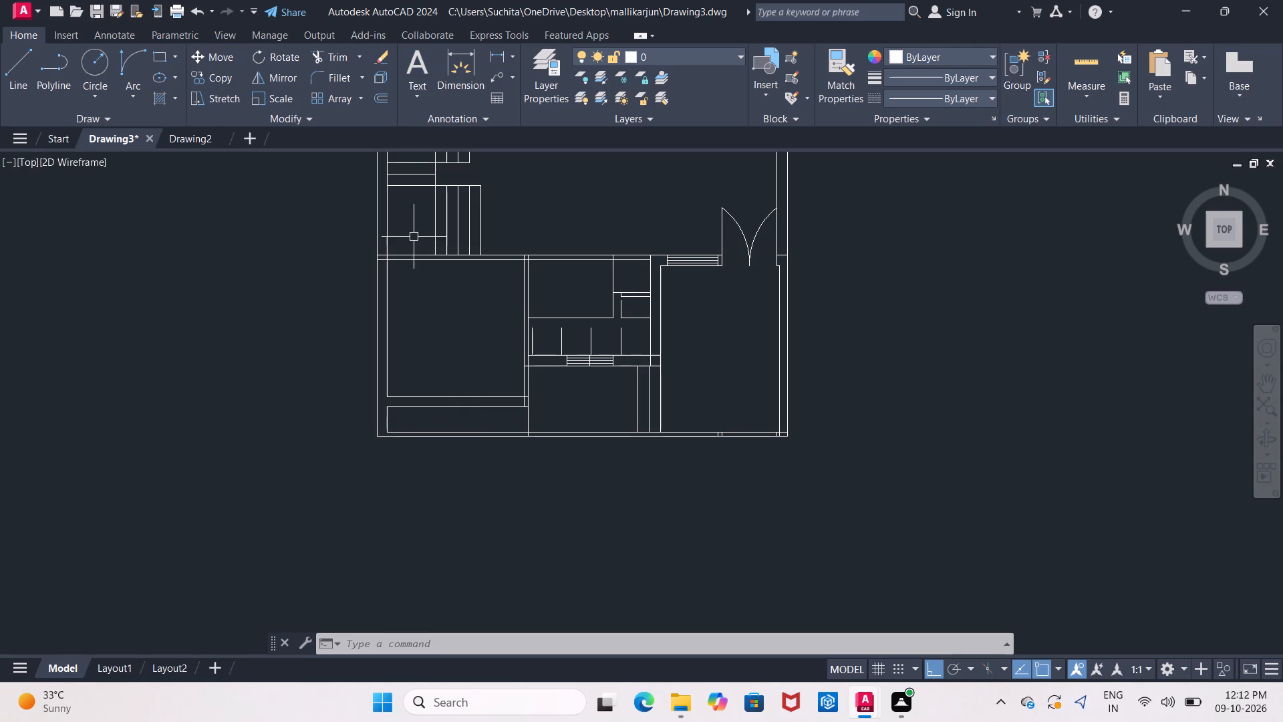
Offset the inner line of the southwest room's north wall 5' south into the room.
middle_drag(895, 479, 903, 484)
key(o)
key(Return)
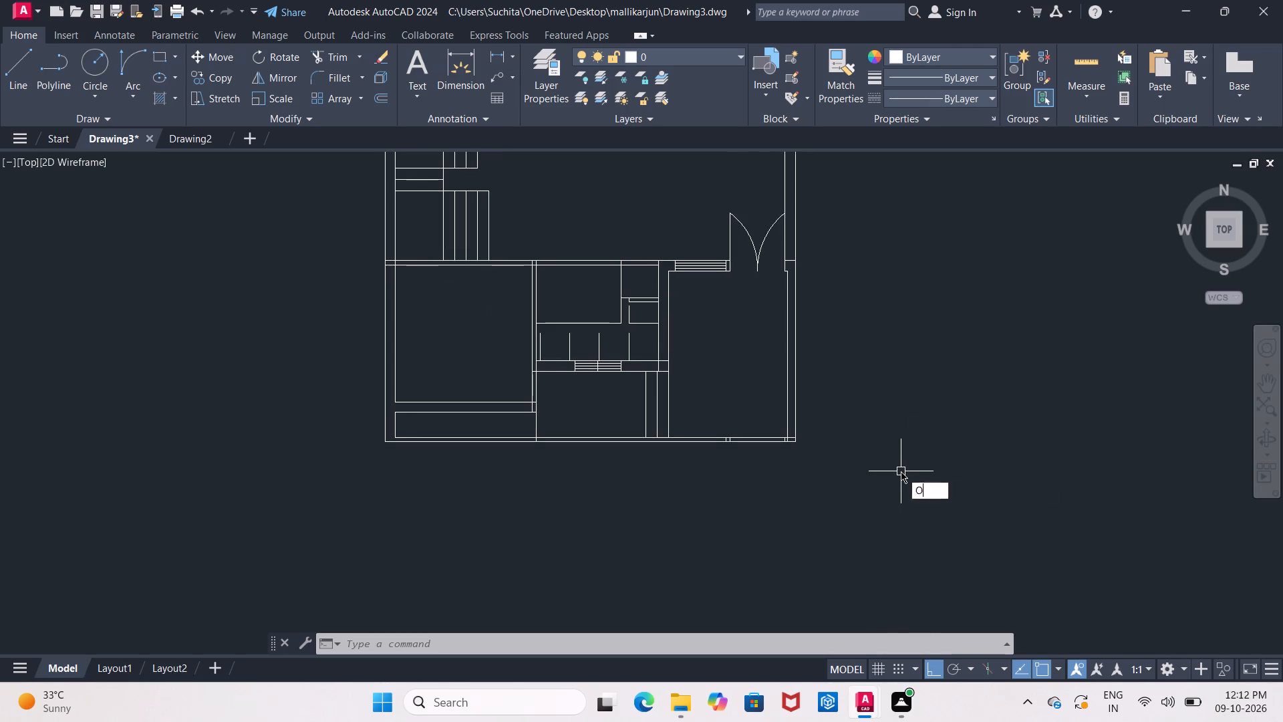
text(5')
key(Return)
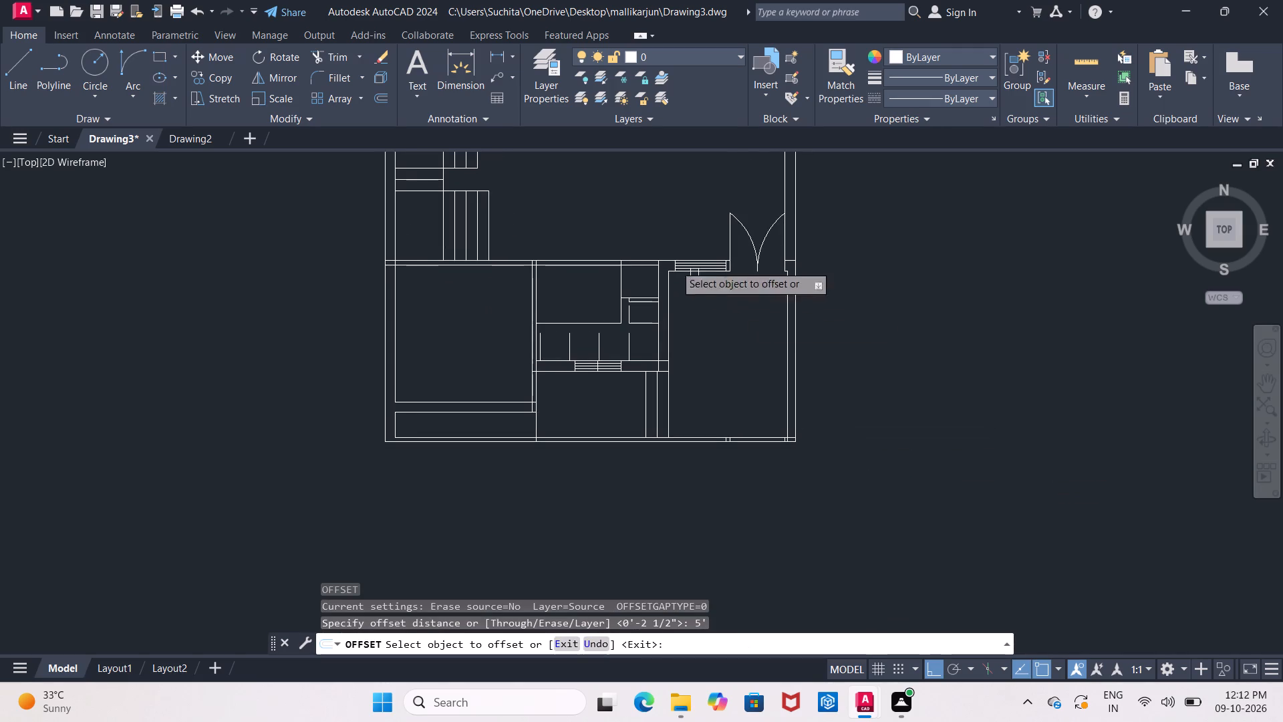
click(426, 267)
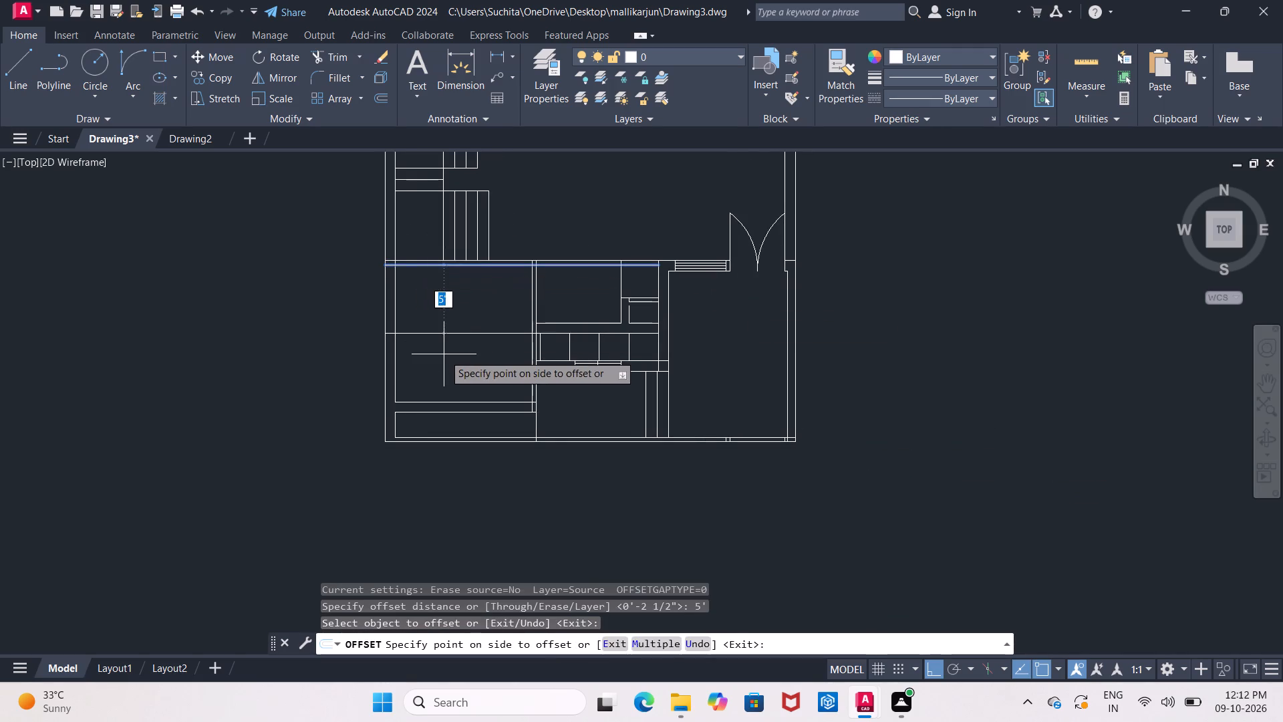
click(444, 354)
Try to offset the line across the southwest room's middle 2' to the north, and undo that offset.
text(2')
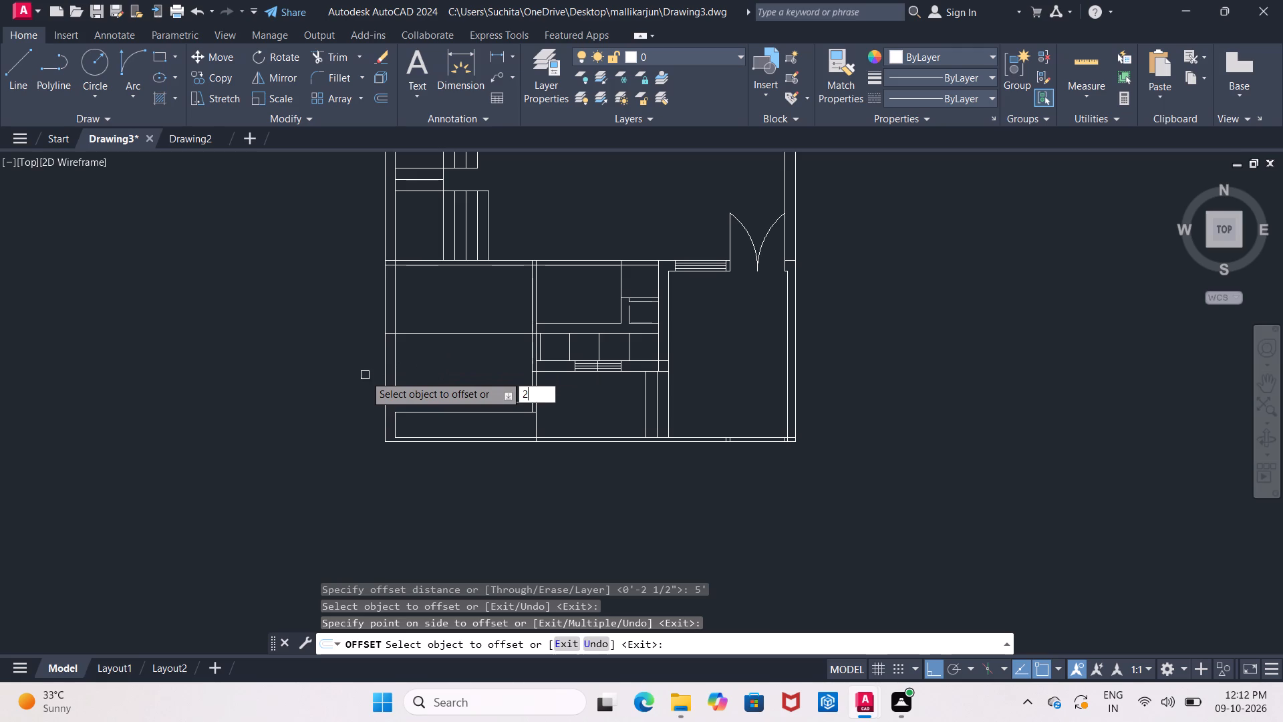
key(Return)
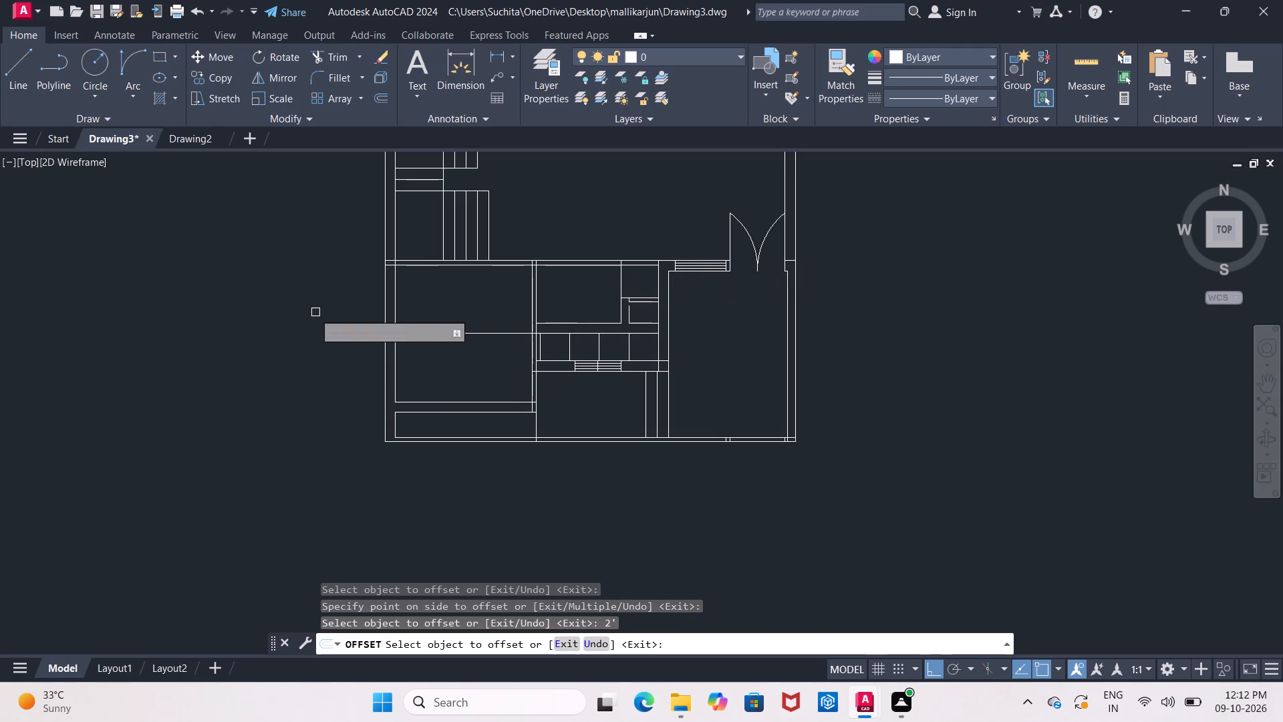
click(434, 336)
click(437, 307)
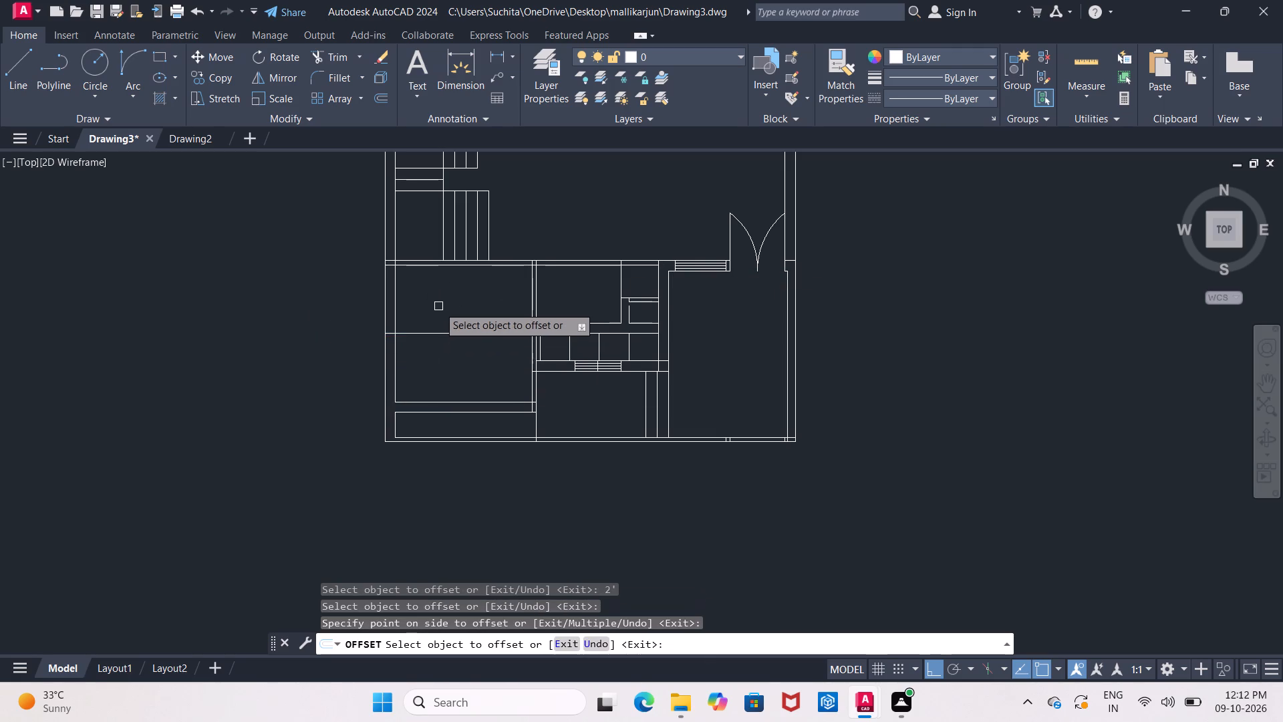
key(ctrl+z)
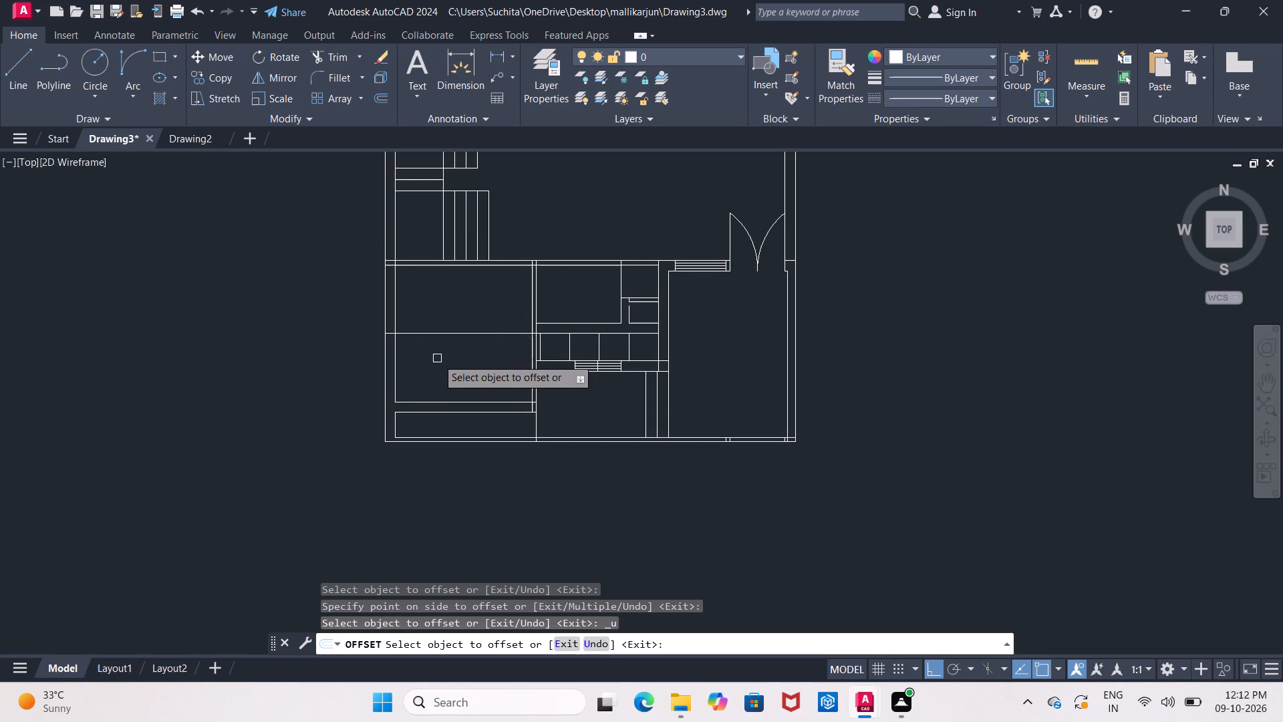
Offset the line across the southwest room's middle 2' to the north and 2' to the south.
key(Return)
key(Return)
key(2)
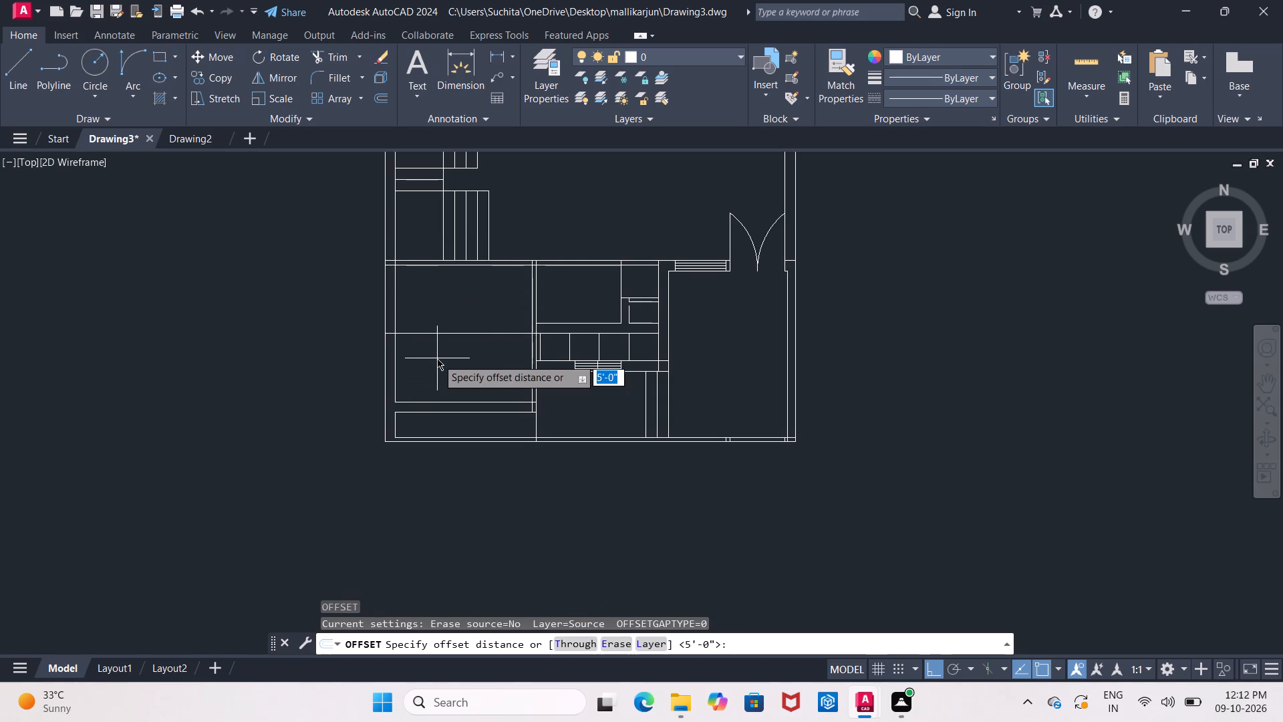
key(apostrophe)
key(Return)
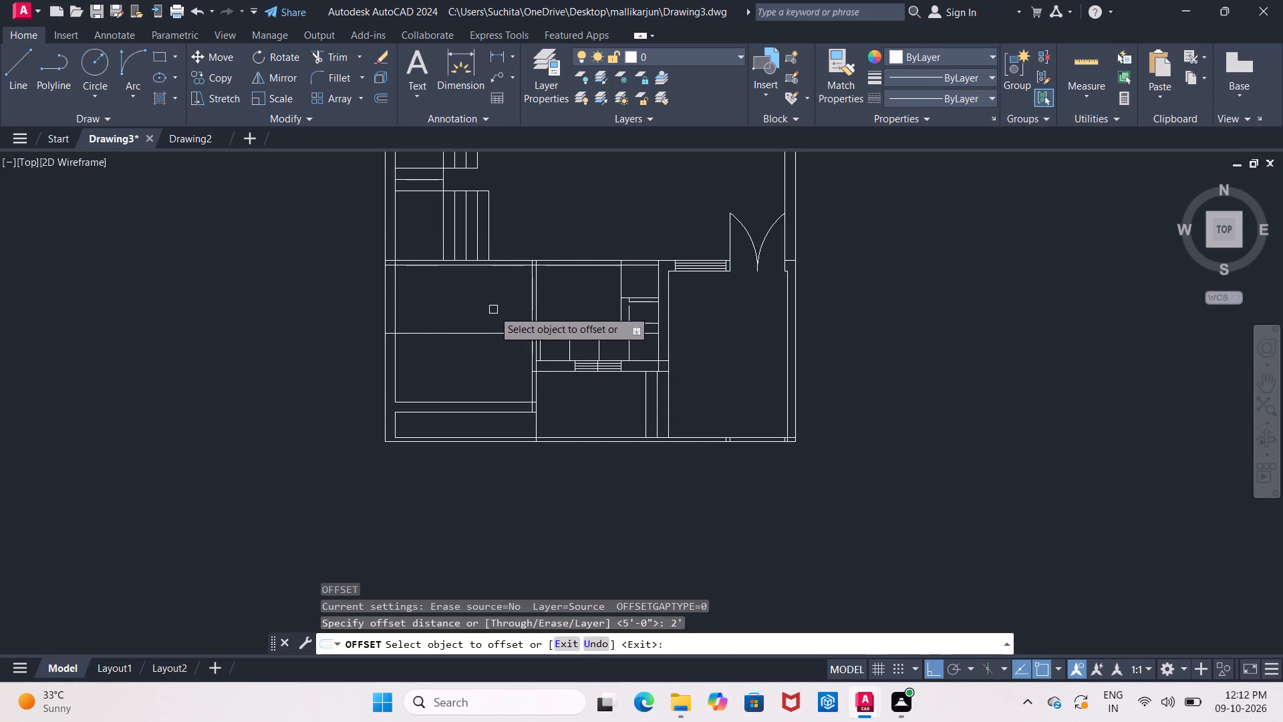
click(489, 335)
click(488, 294)
click(483, 334)
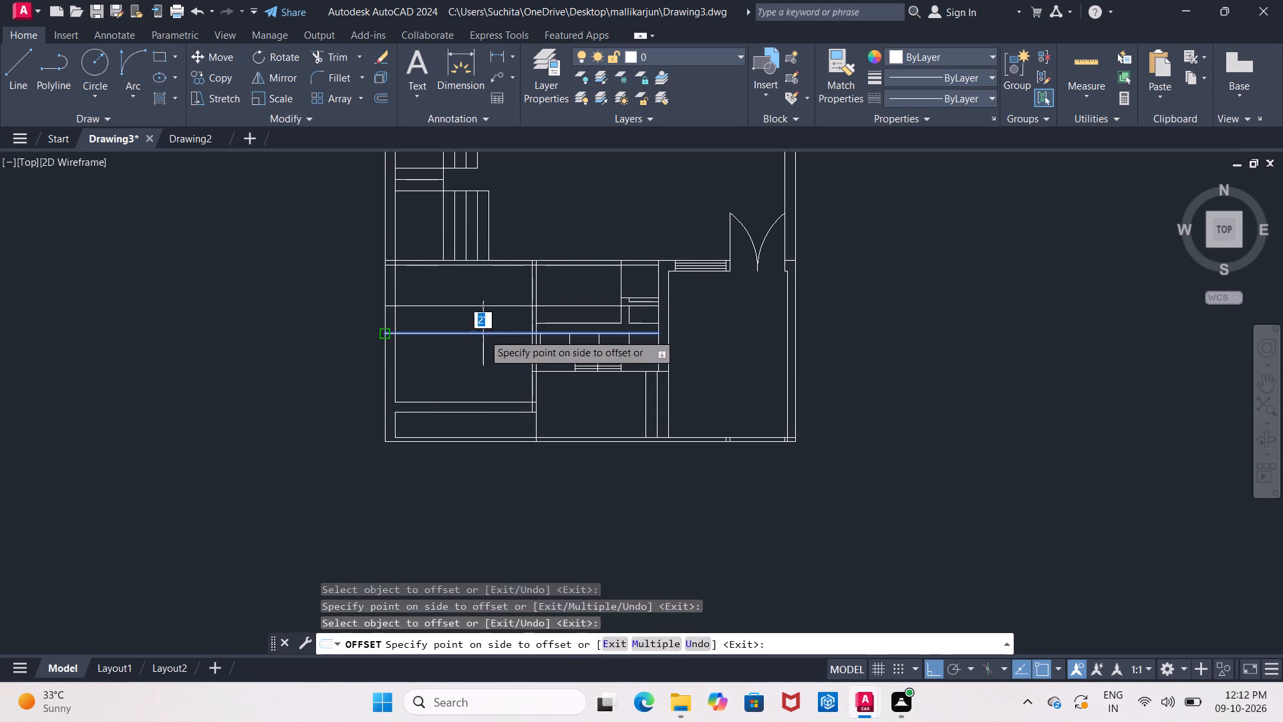
click(480, 387)
key(Escape)
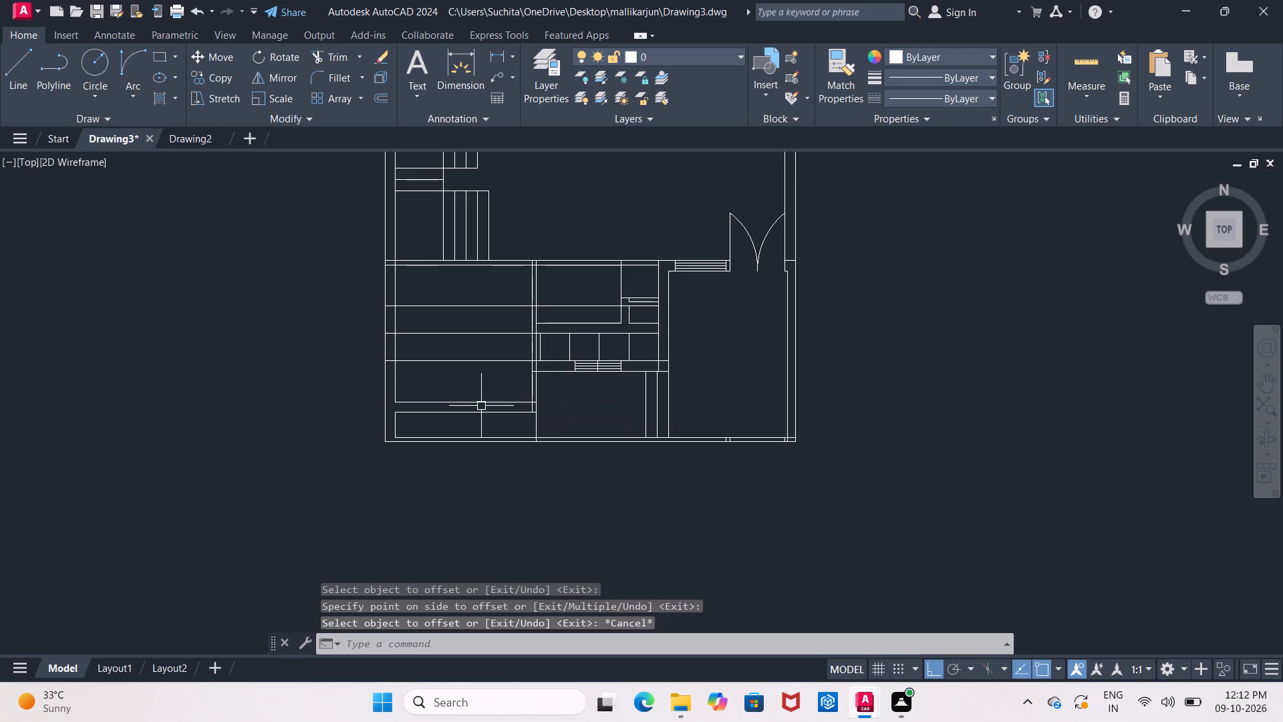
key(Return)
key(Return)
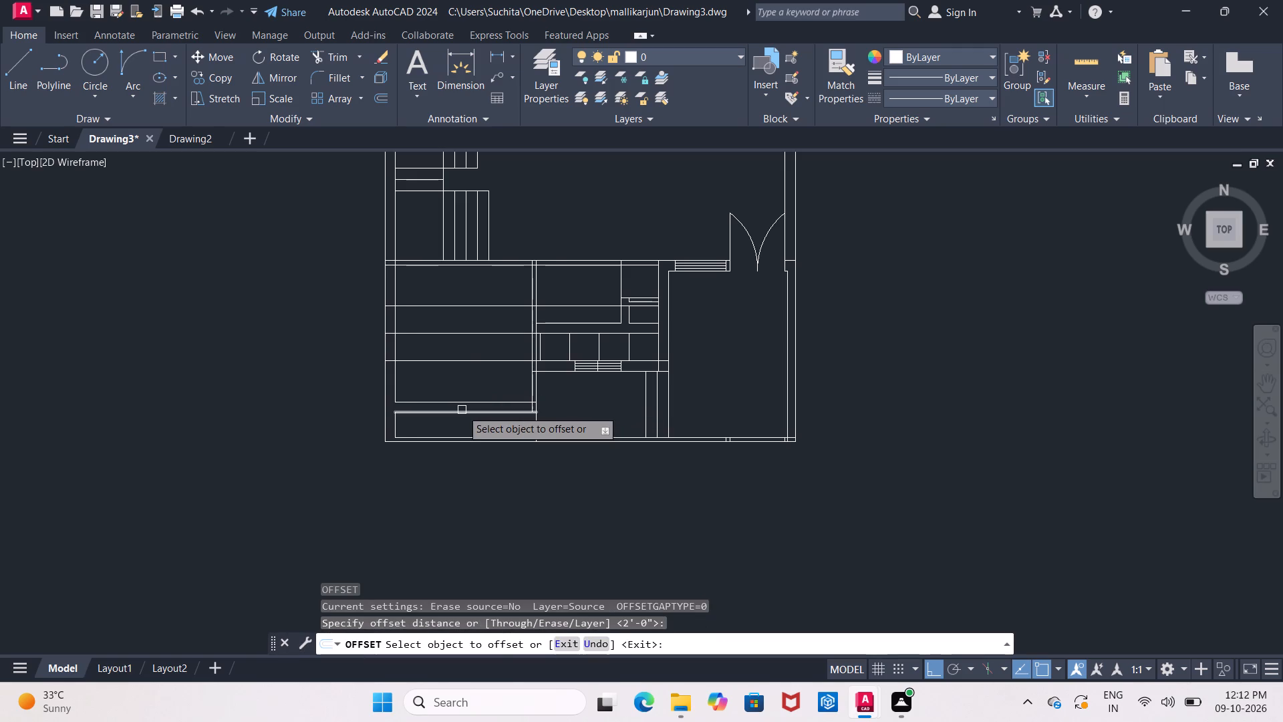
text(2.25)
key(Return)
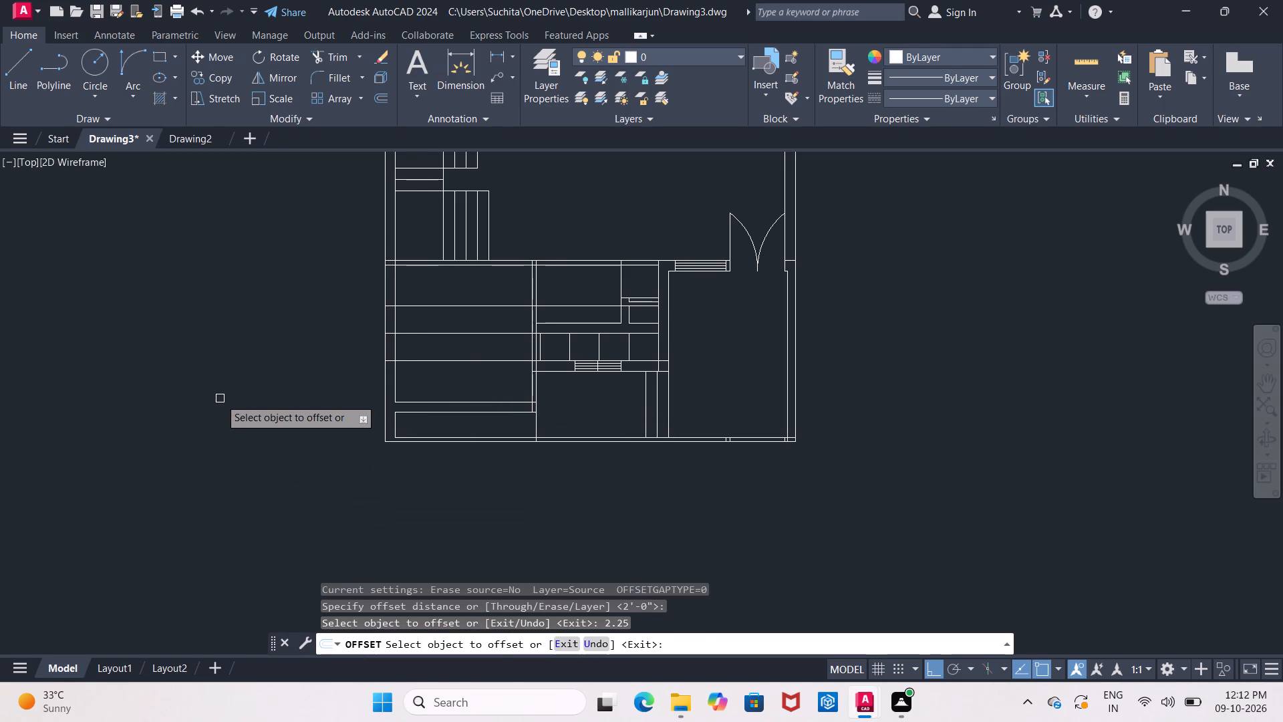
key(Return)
Offset the southwest room's west wall lines inward at 2.25" spacing to form three lines within the wall thickness.
key(Return)
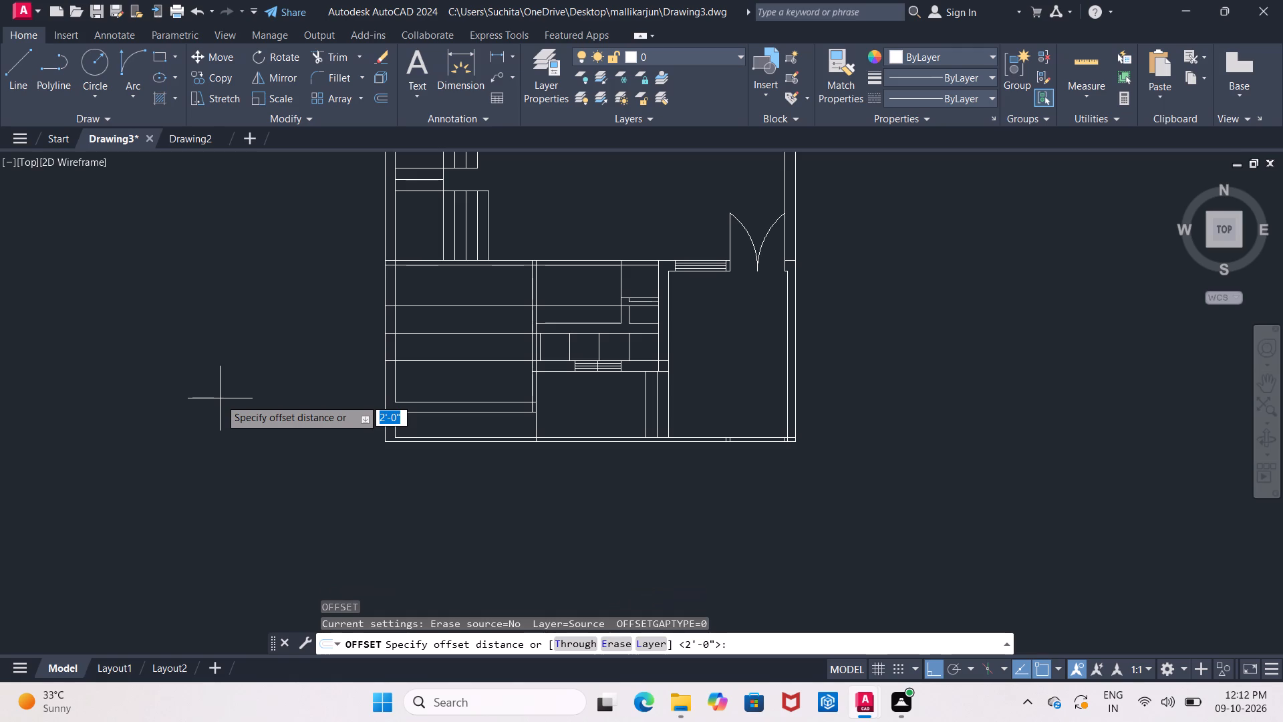
text(0'2)
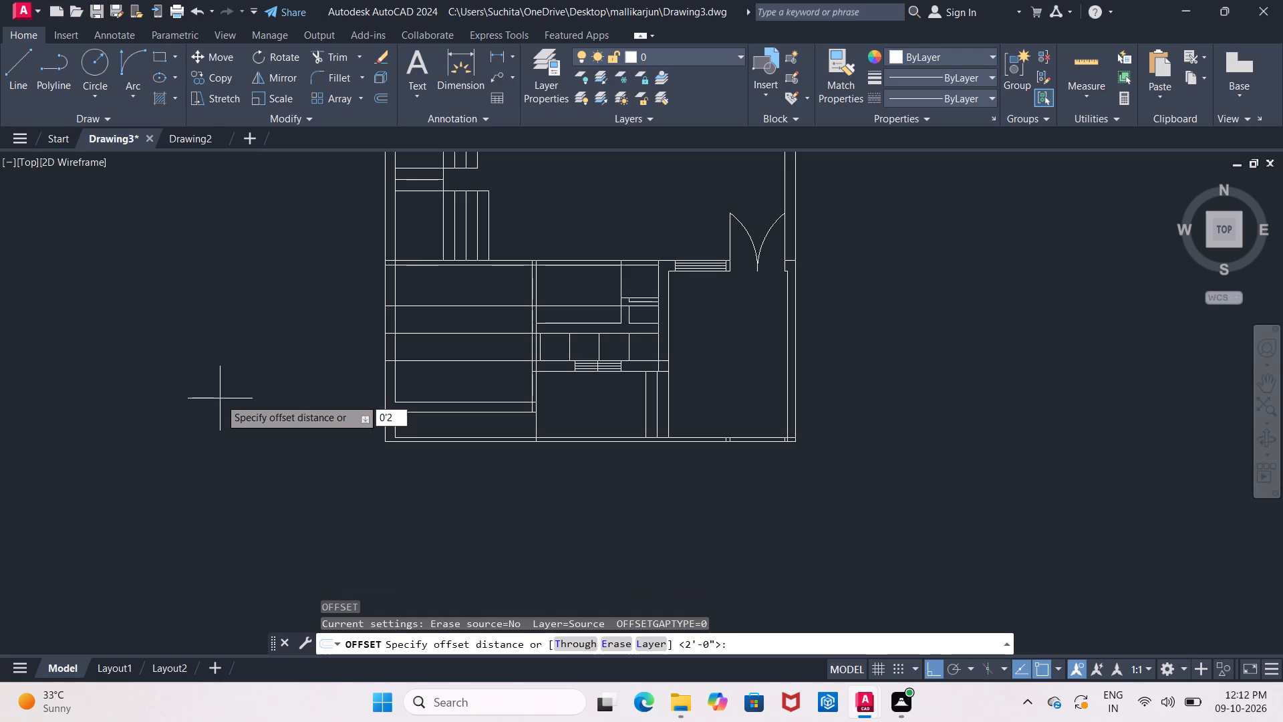
text(.25)
key(shift+quotedbl)
key(Return)
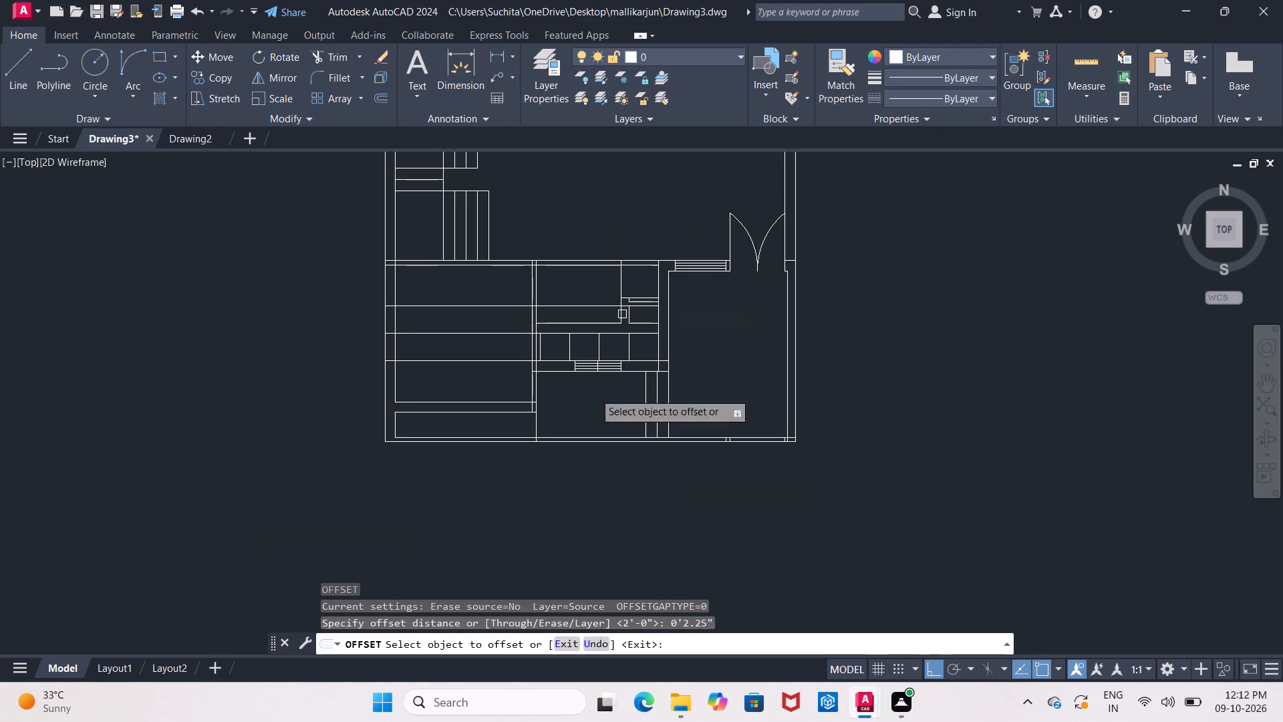
scroll(412, 314, up, 2)
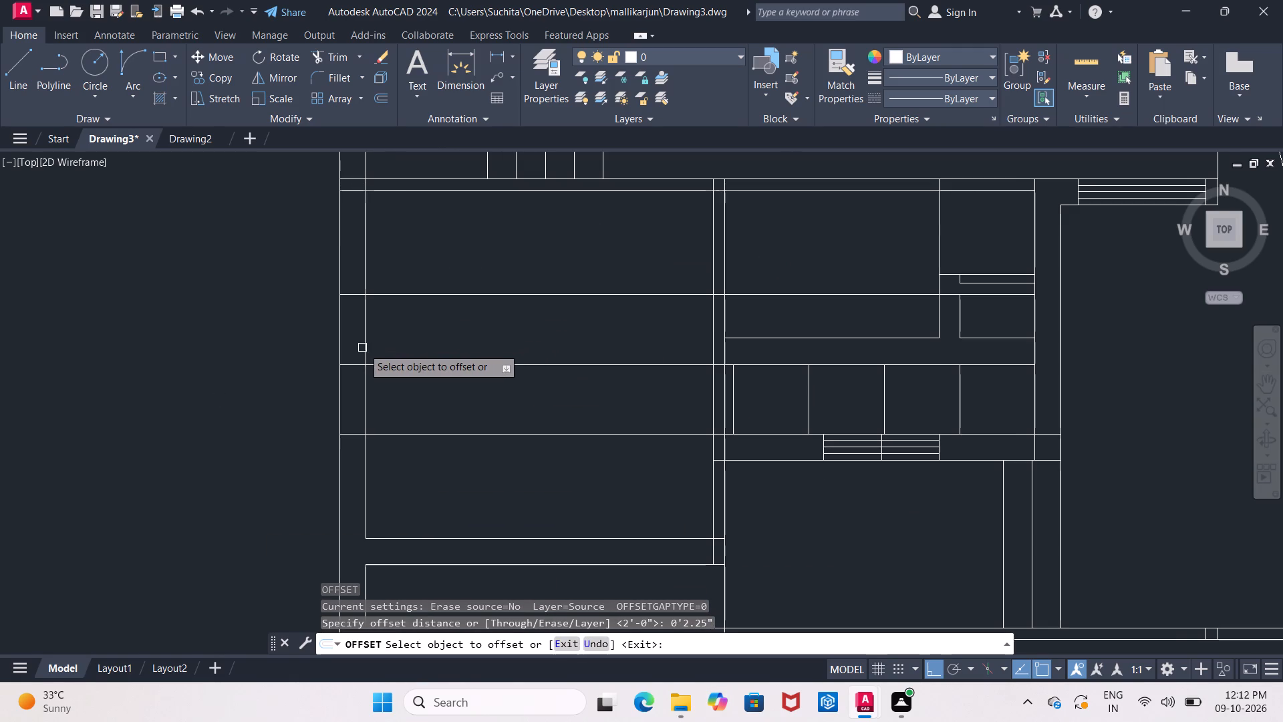
scroll(363, 348, up, 4)
click(363, 345)
click(337, 348)
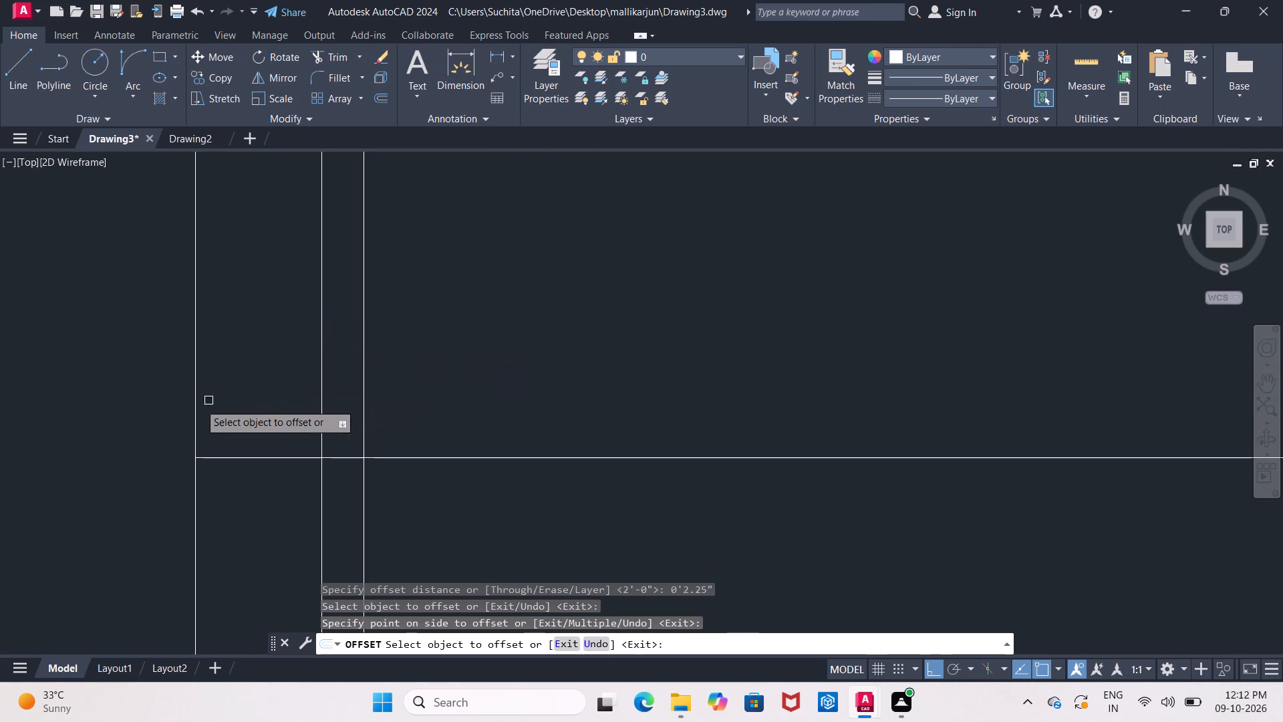
click(196, 404)
click(322, 401)
click(236, 404)
click(309, 408)
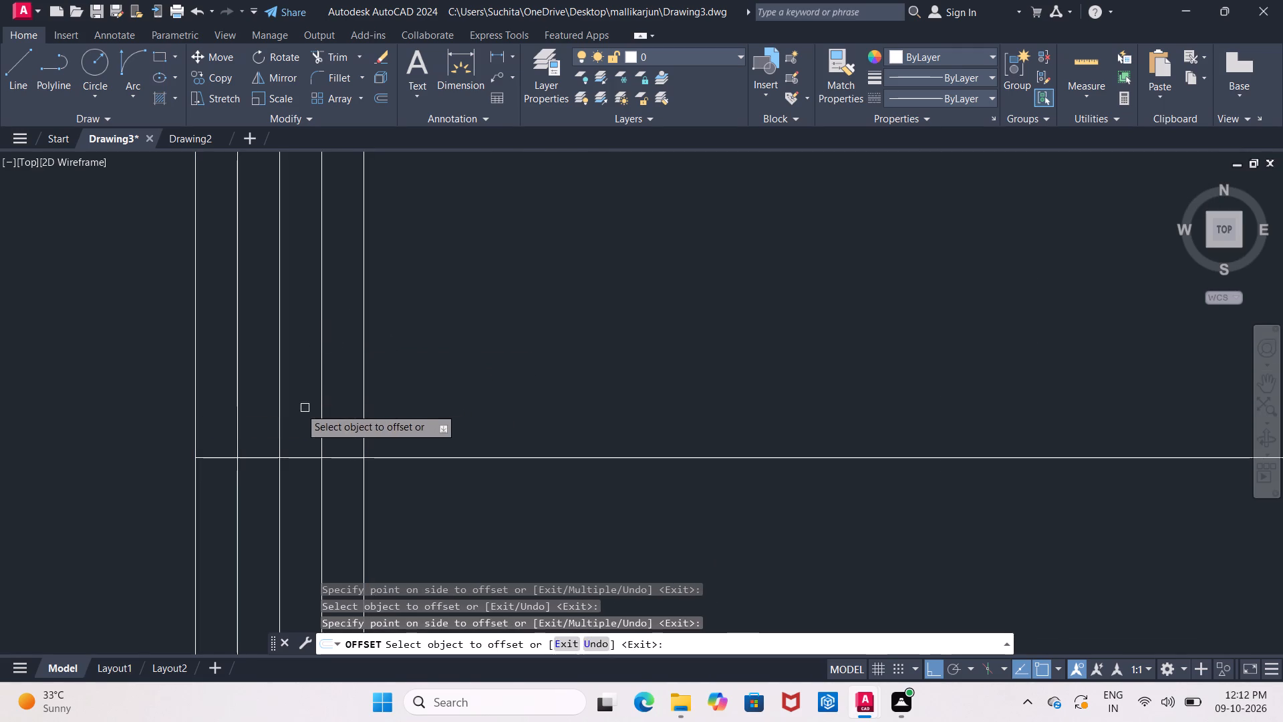
scroll(332, 404, down, 3)
key(Escape)
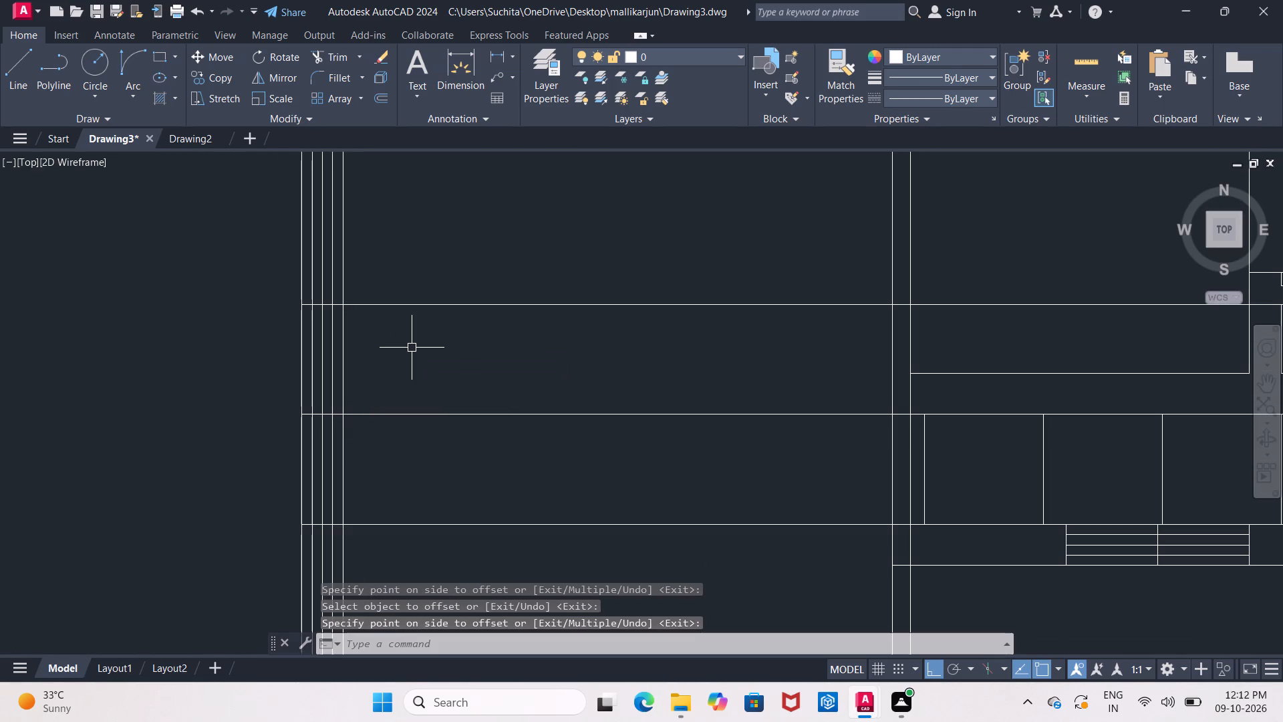
Trim the three lines inside the southwest room's west wall north and south of the window's end lines.
text(tr)
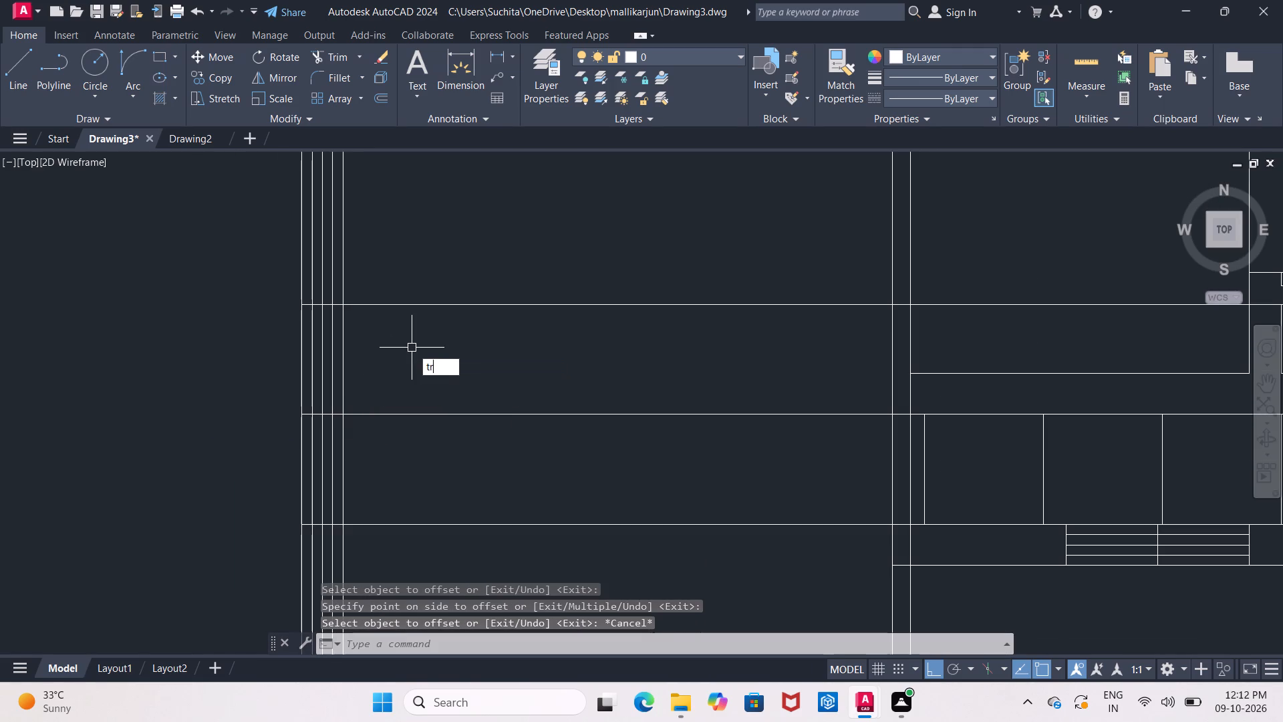
key(Return)
key(Return)
scroll(553, 331, down, 1)
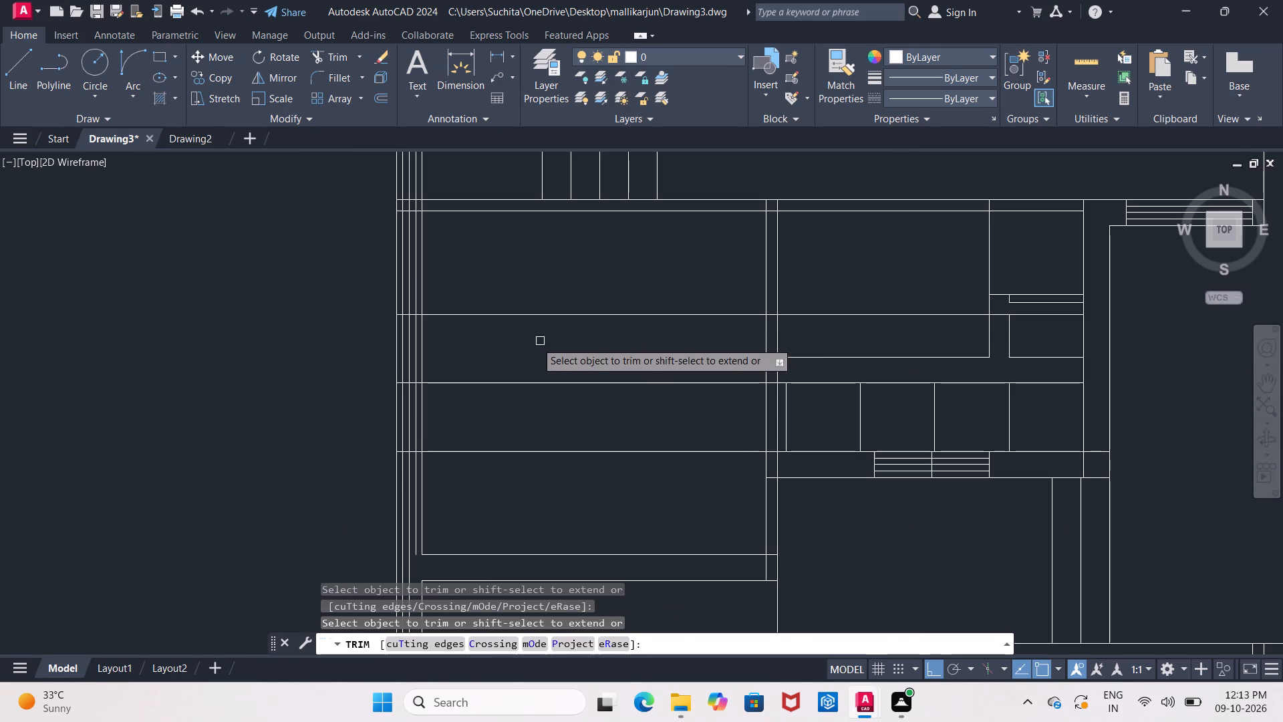
scroll(422, 314, up, 2)
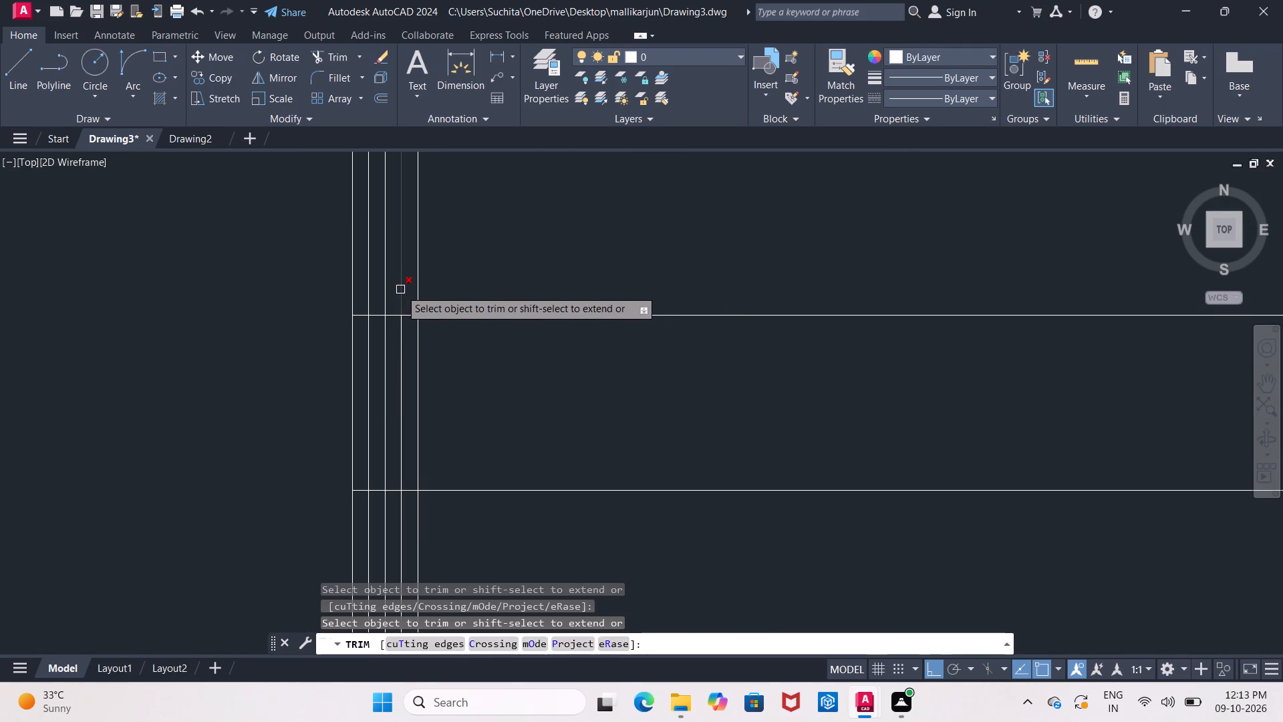
click(400, 289)
click(385, 294)
click(371, 300)
scroll(372, 298, down, 3)
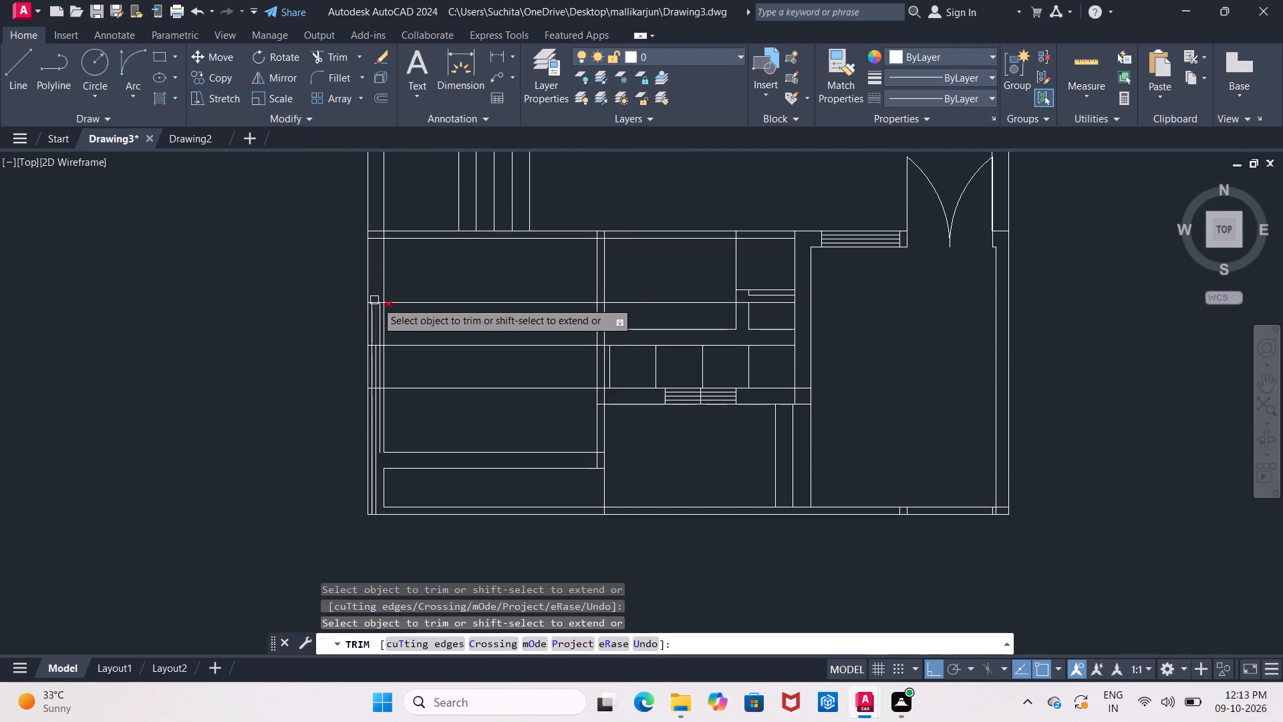
scroll(376, 427, up, 2)
click(380, 405)
click(368, 396)
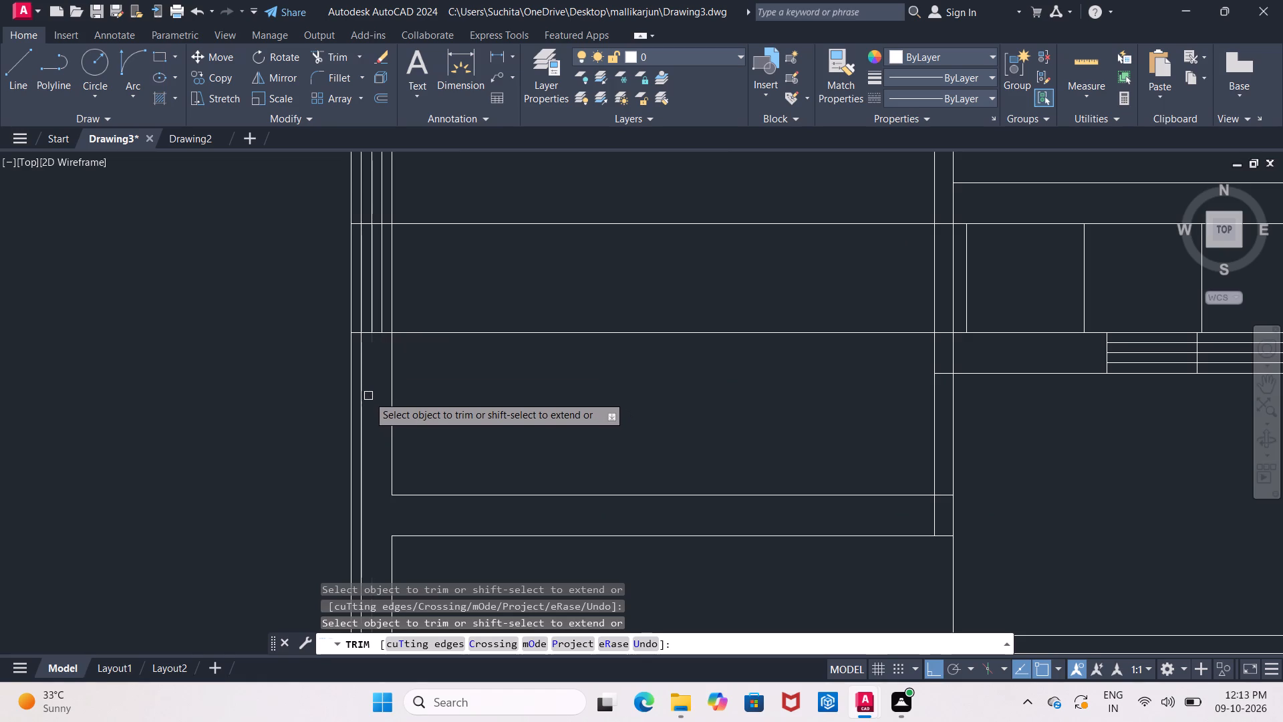
click(364, 382)
scroll(364, 382, down, 2)
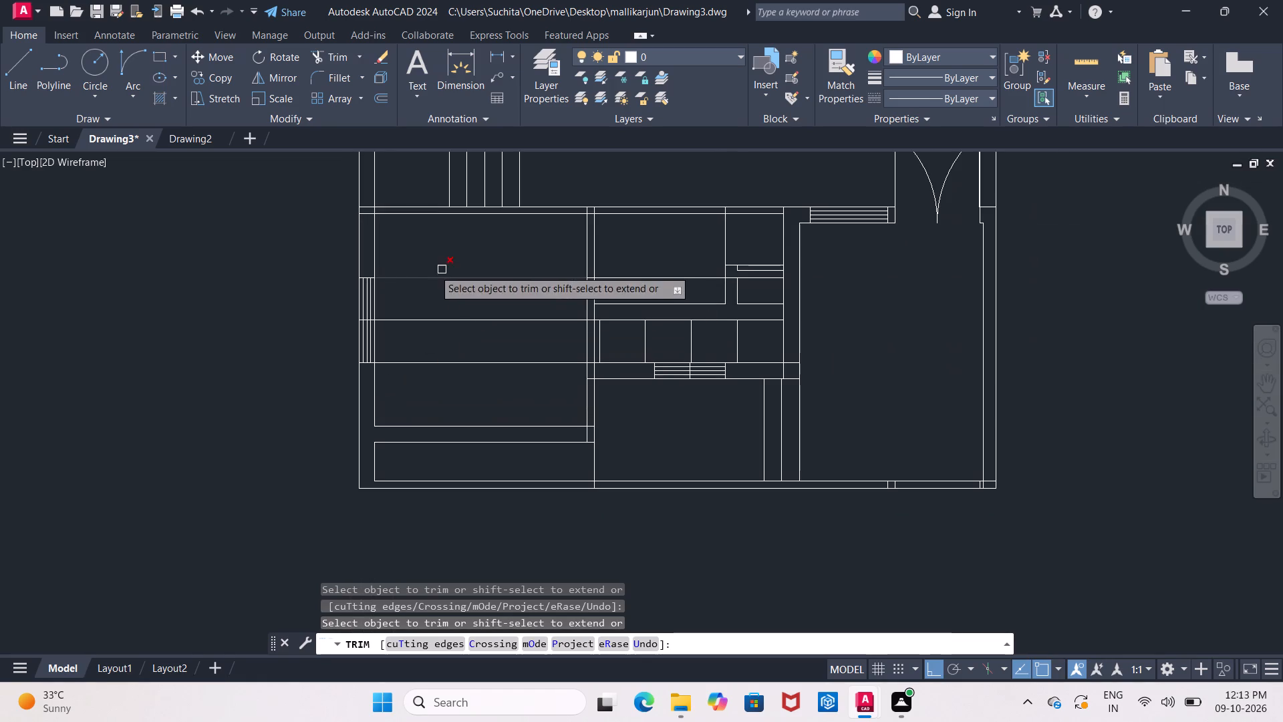
Trim away the three horizontal lines crossing the southwest room and the middle line's remaining pieces inside the west window.
drag(430, 250, 426, 369)
scroll(381, 320, up, 2)
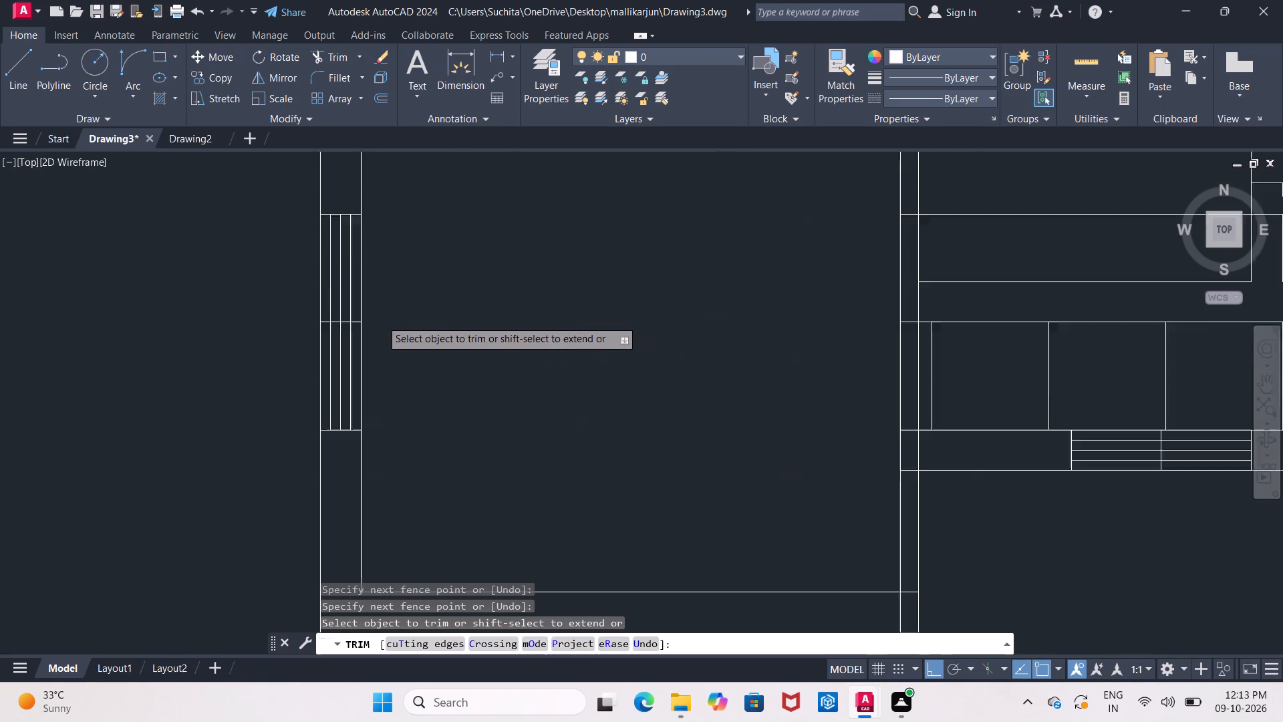
scroll(381, 320, up, 3)
click(276, 339)
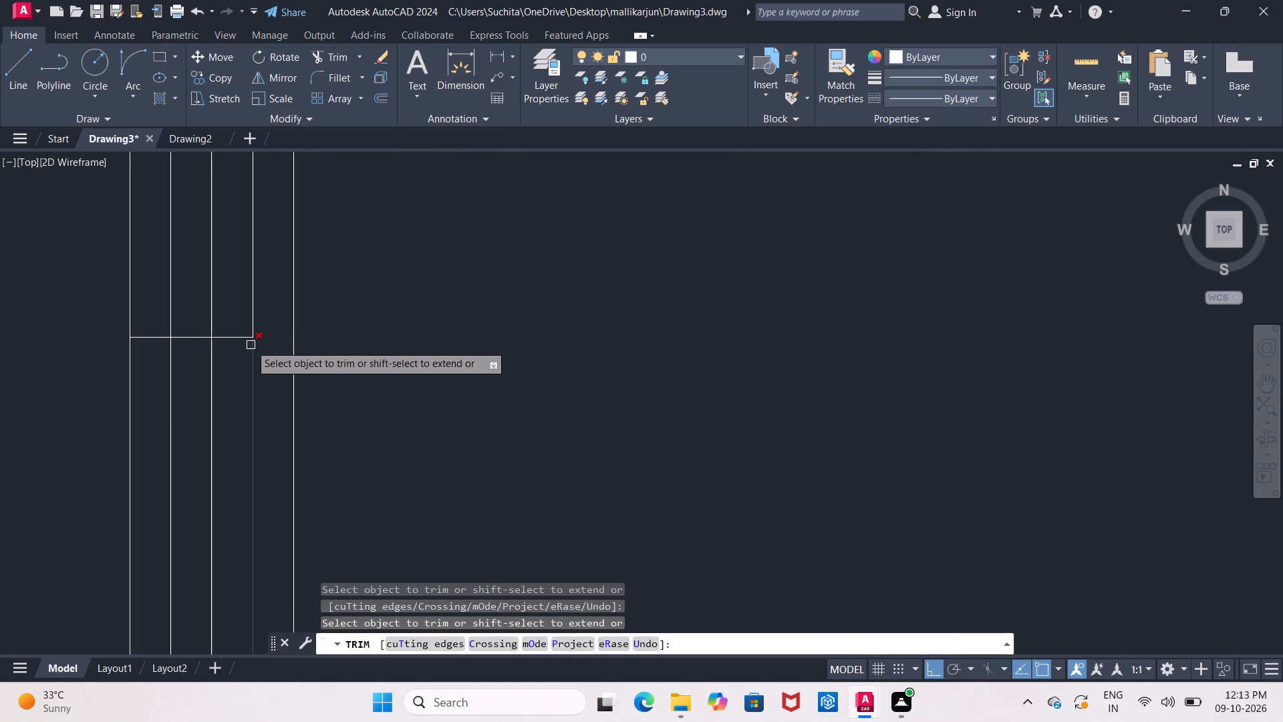
drag(243, 336, 231, 342)
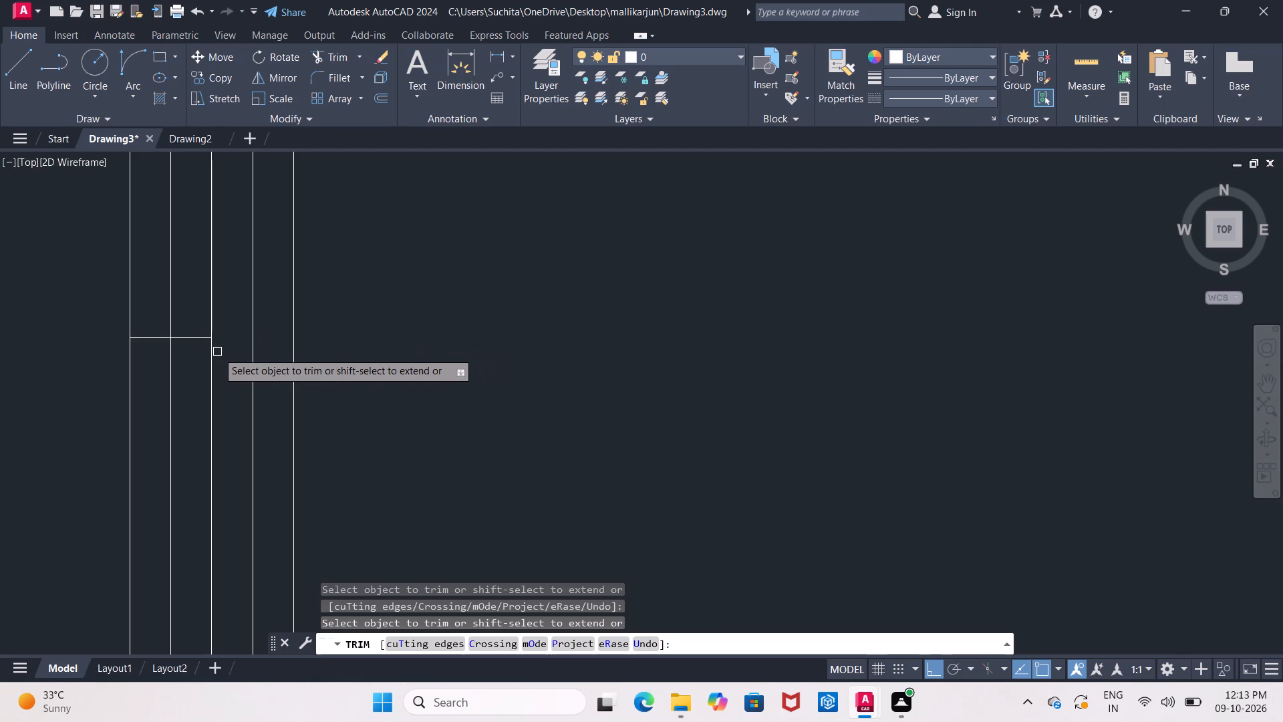
click(178, 340)
click(153, 337)
scroll(153, 337, down, 4)
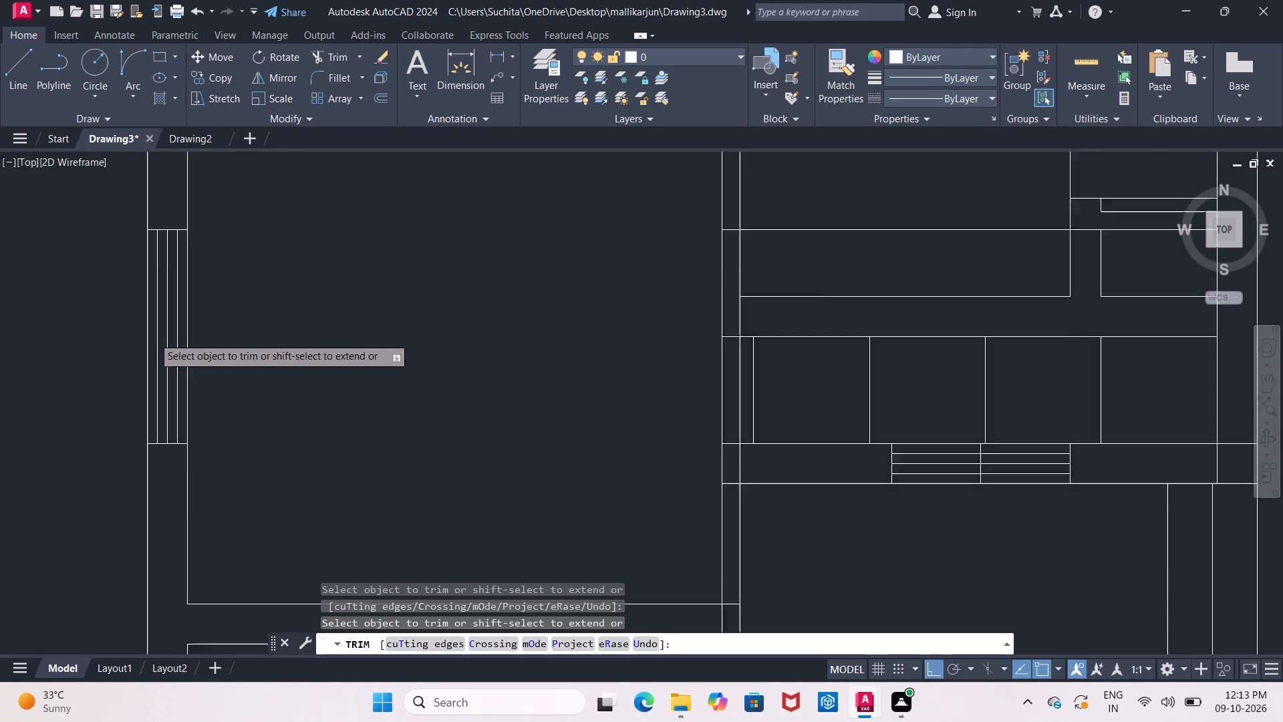
scroll(274, 357, down, 1)
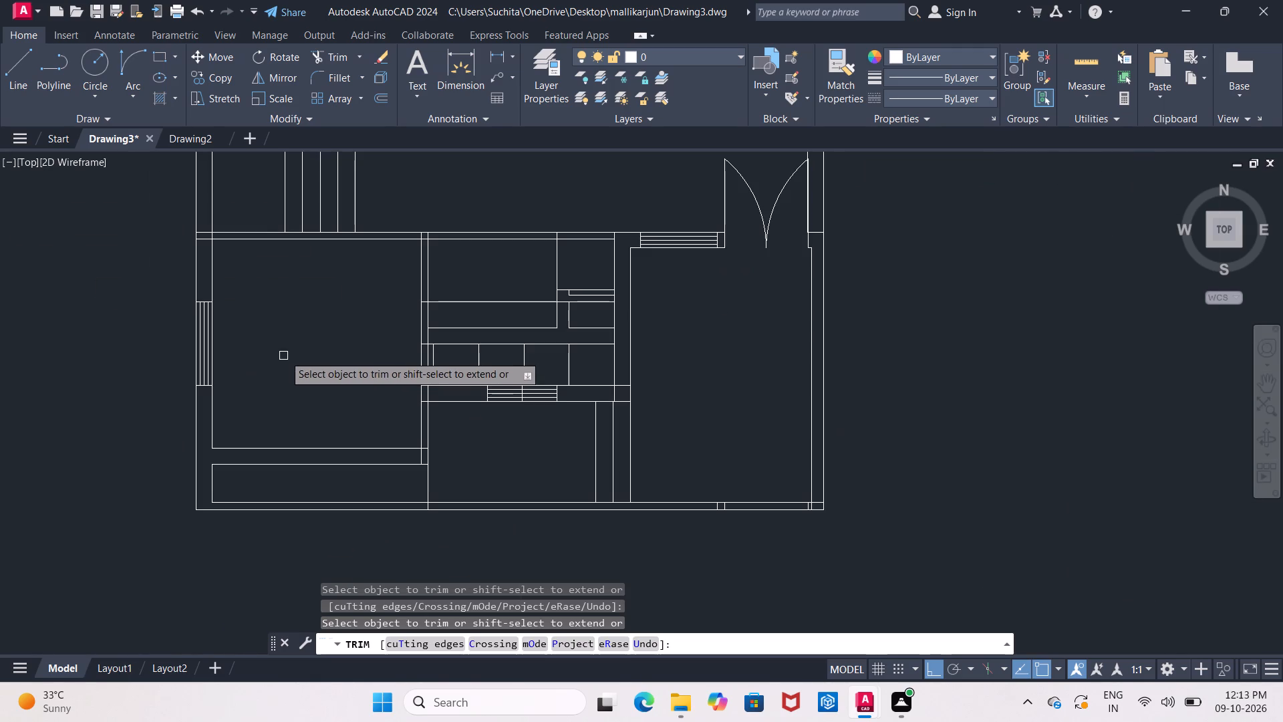
Measure the southwest room's width along its south wall with a linear dimension, without placing it.
middle_drag(284, 355, 284, 260)
middle_drag(289, 277, 251, 270)
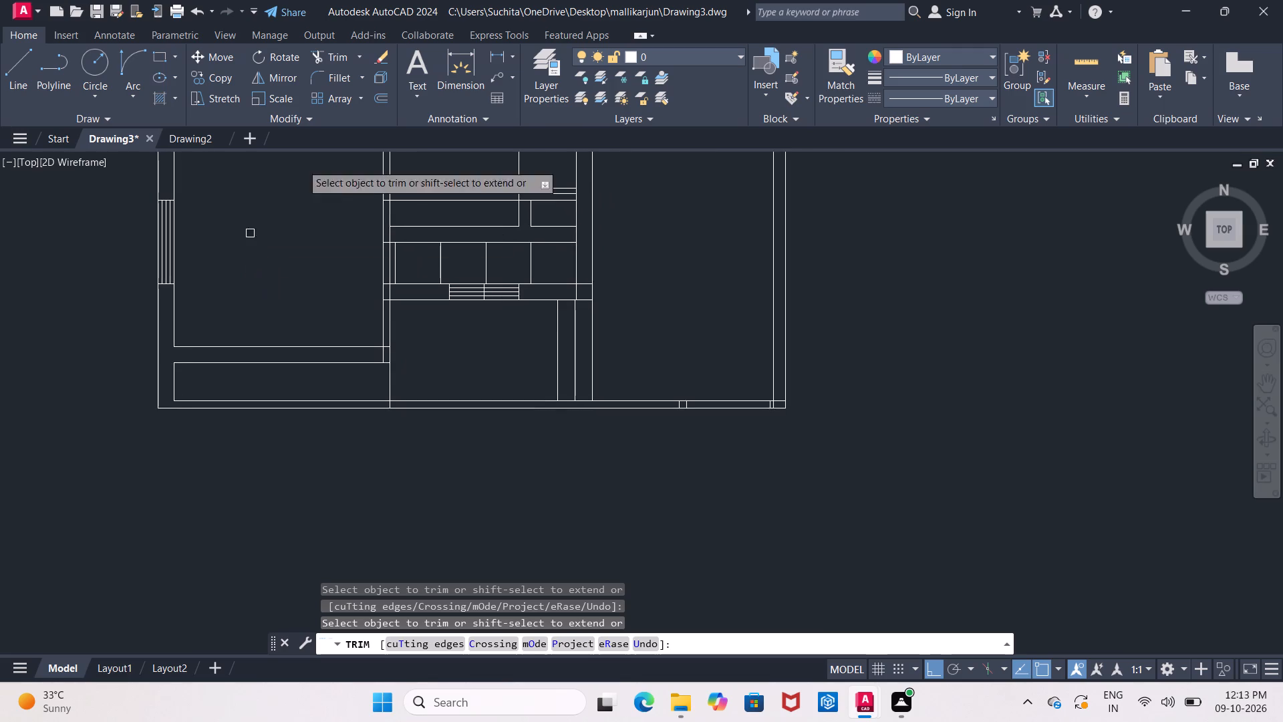
click(493, 58)
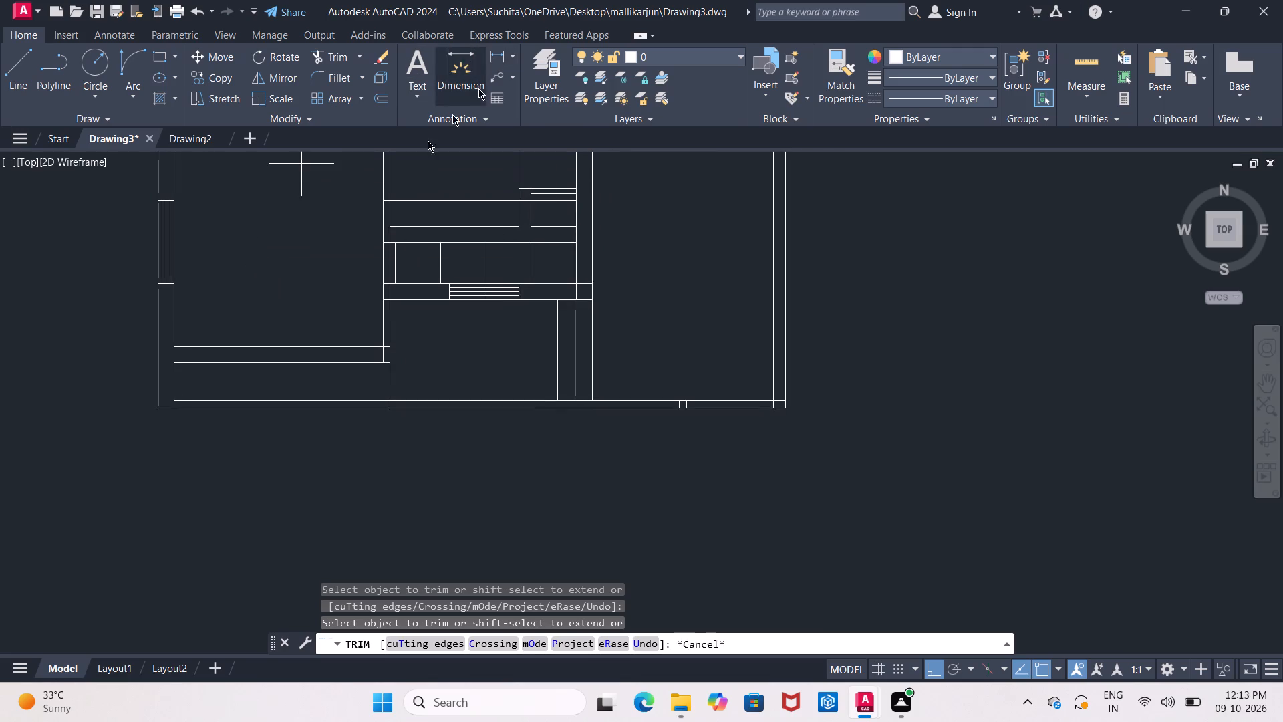
click(171, 343)
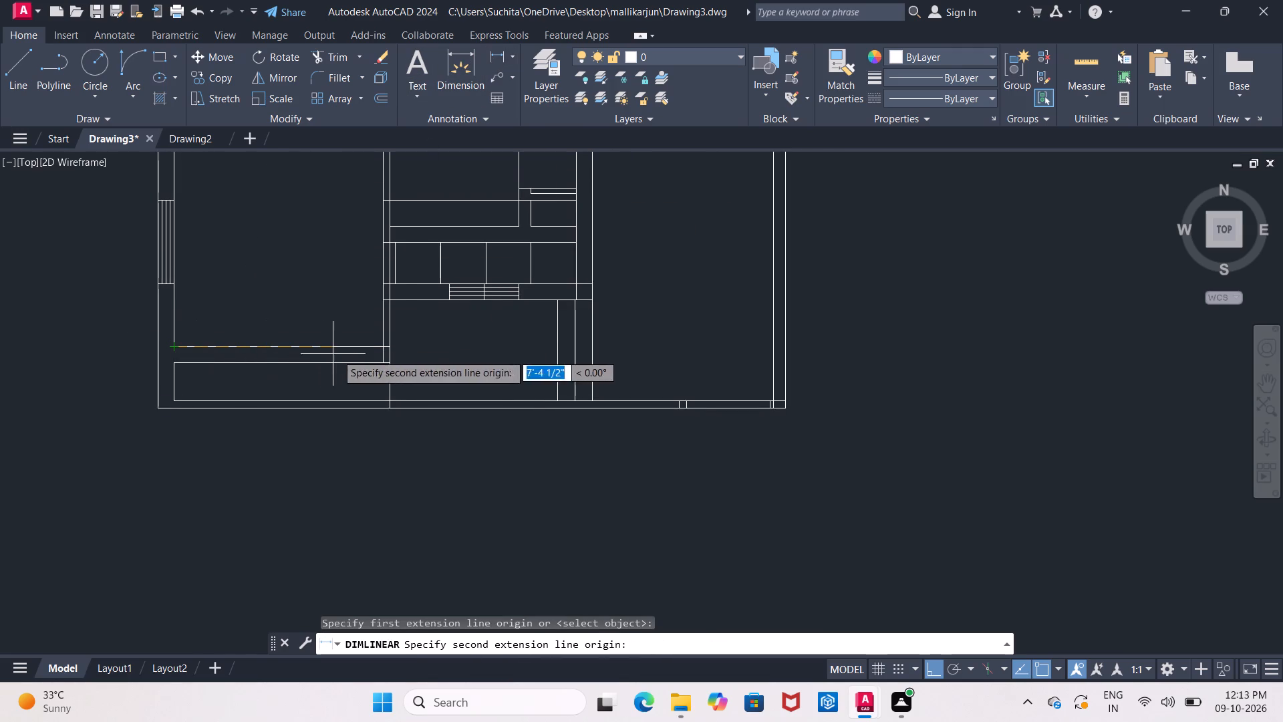
click(394, 348)
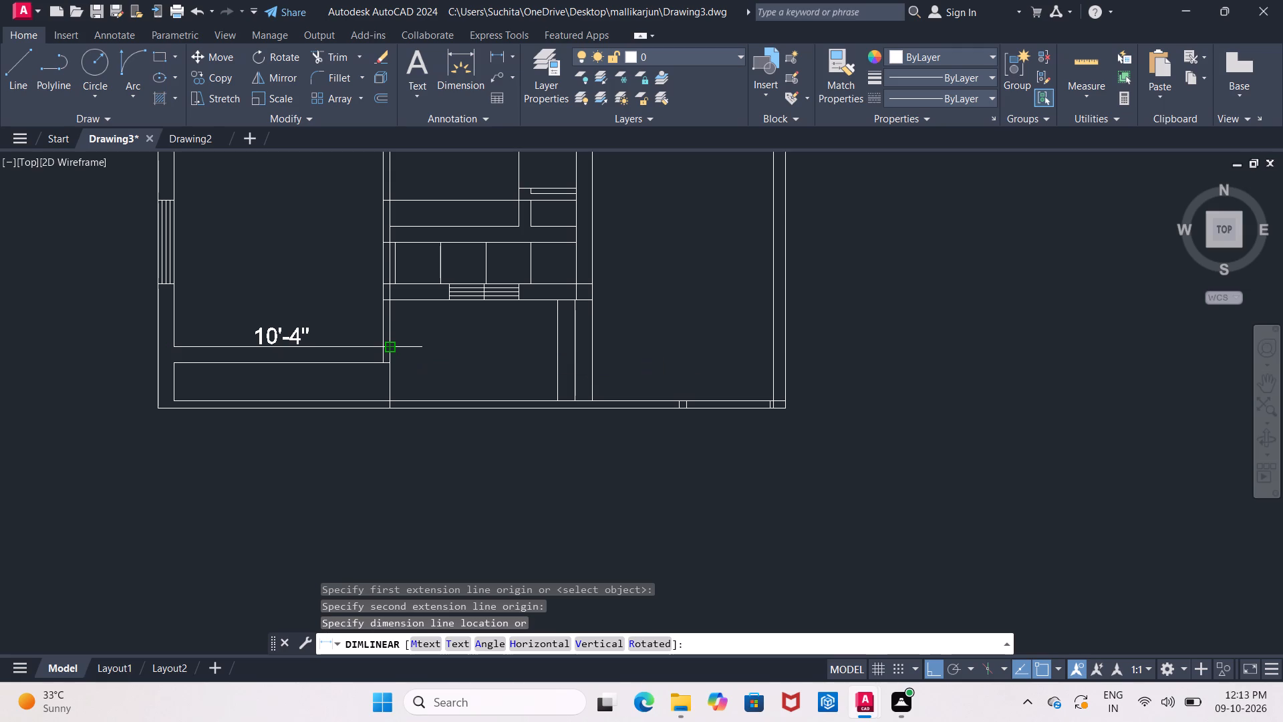
key(Escape)
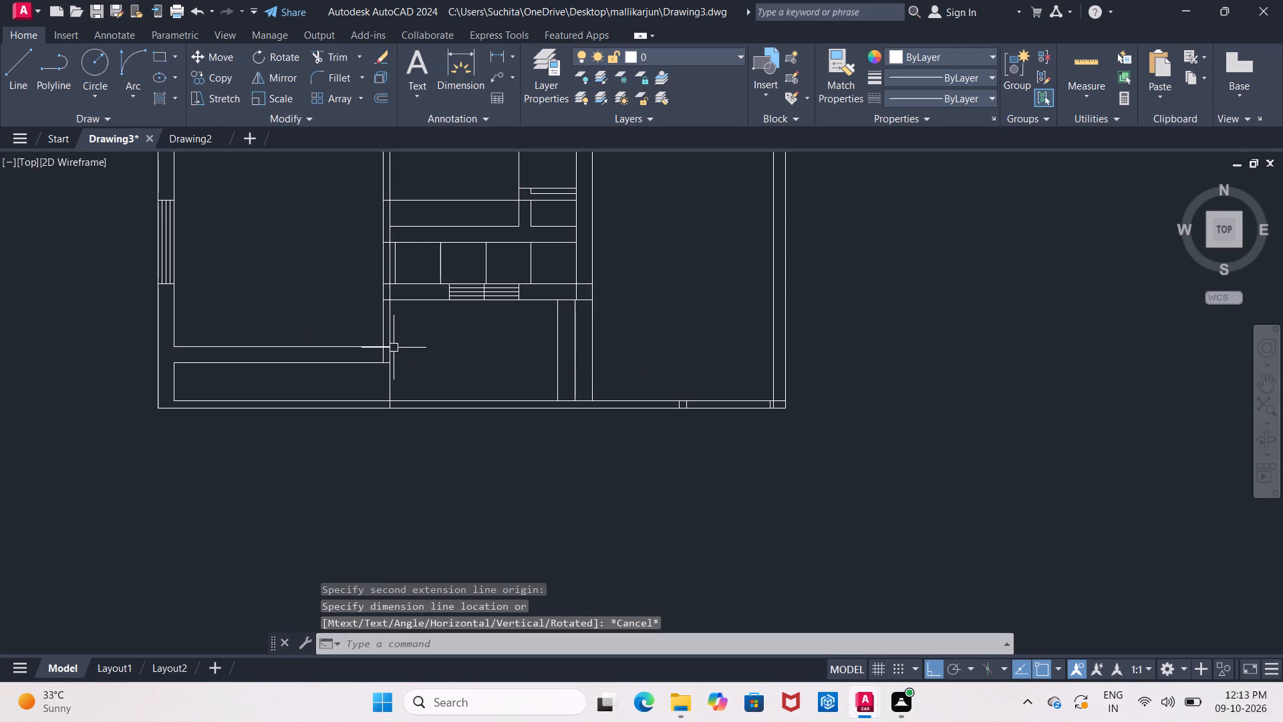
Offset the inner line of the southwest room's east wall 5' west into the room.
click(381, 96)
text(5')
key(Return)
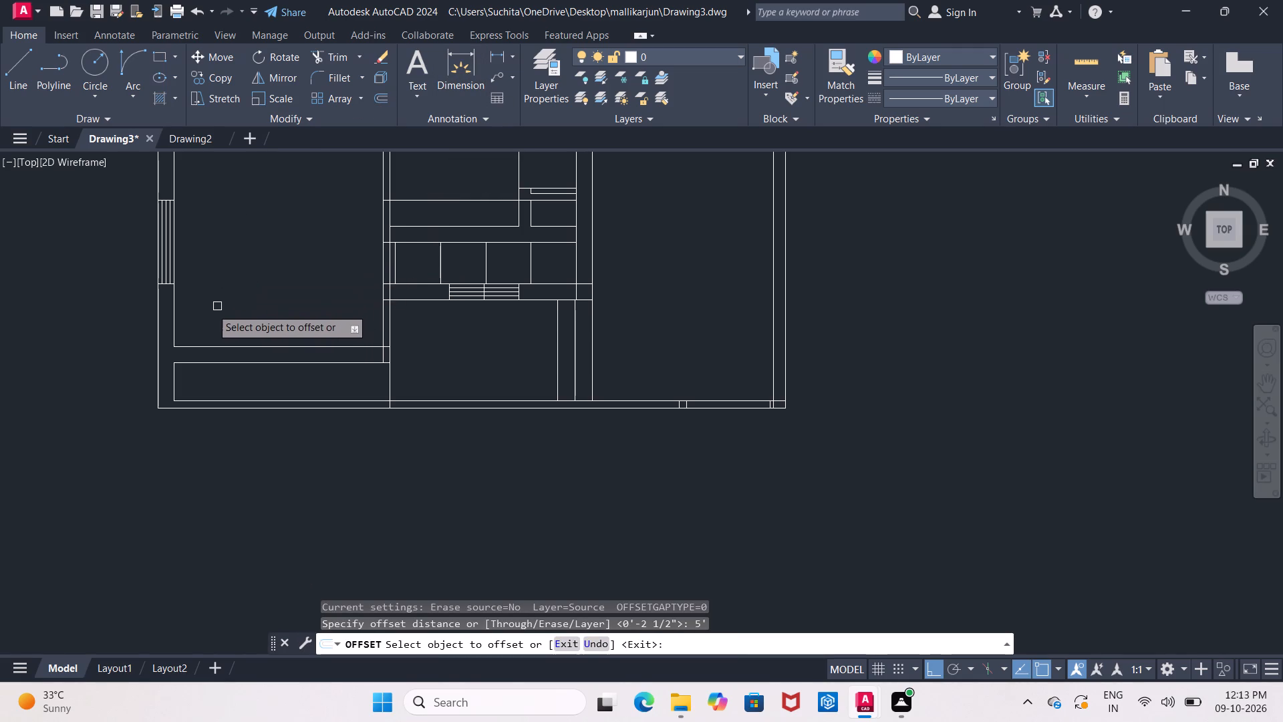
click(380, 335)
click(319, 344)
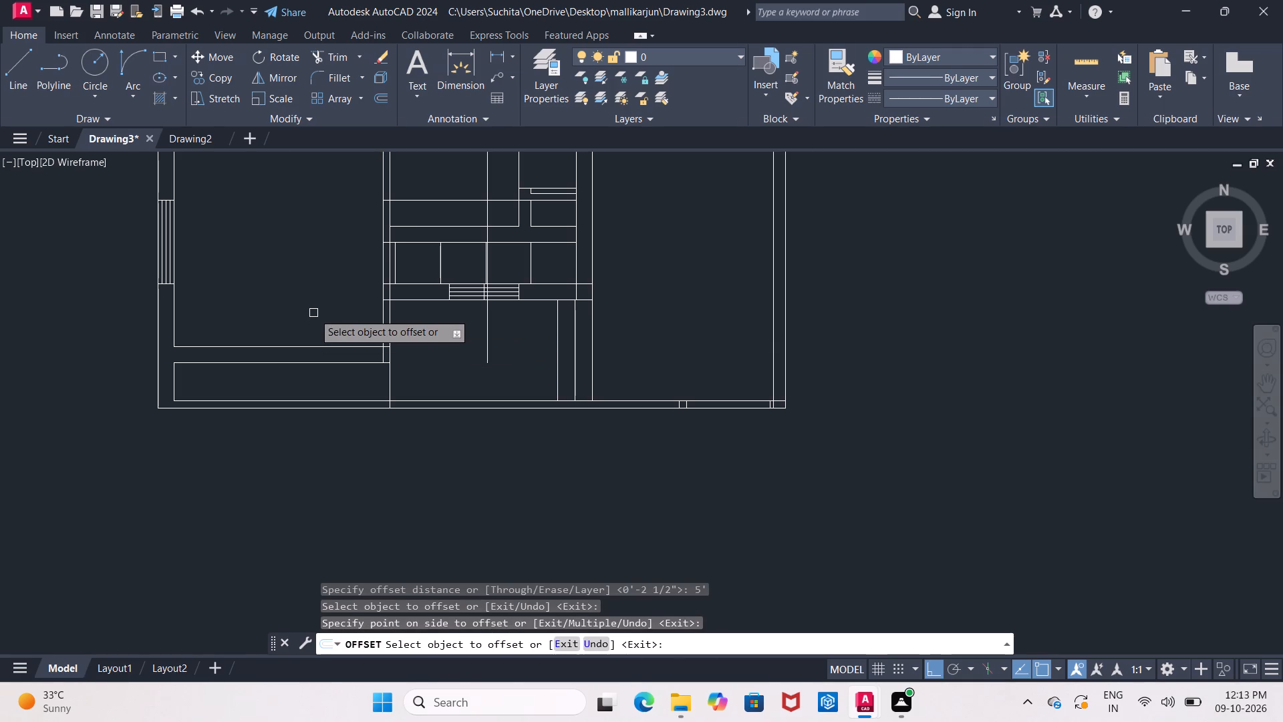
key(ctrl+z)
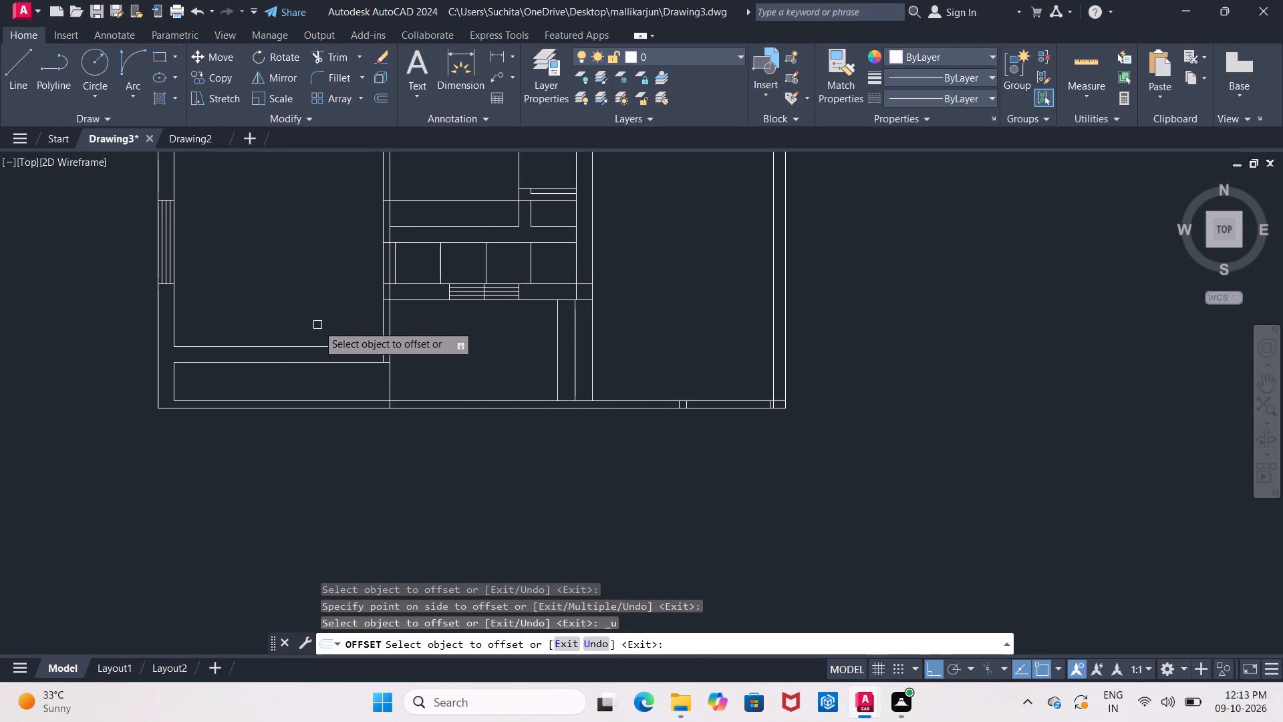
click(382, 322)
click(339, 338)
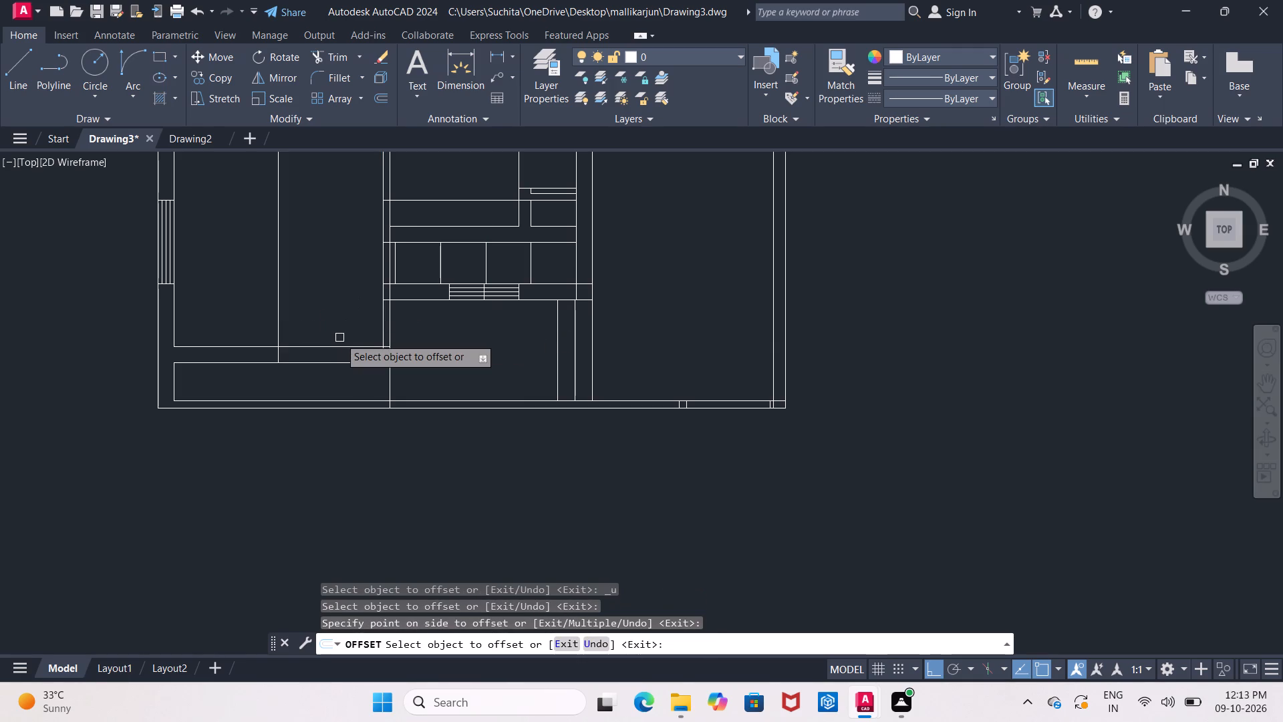
Offset the vertical line crossing the southwest room's south wall 1'8" to both its east and west sides.
key(Return)
key(Return)
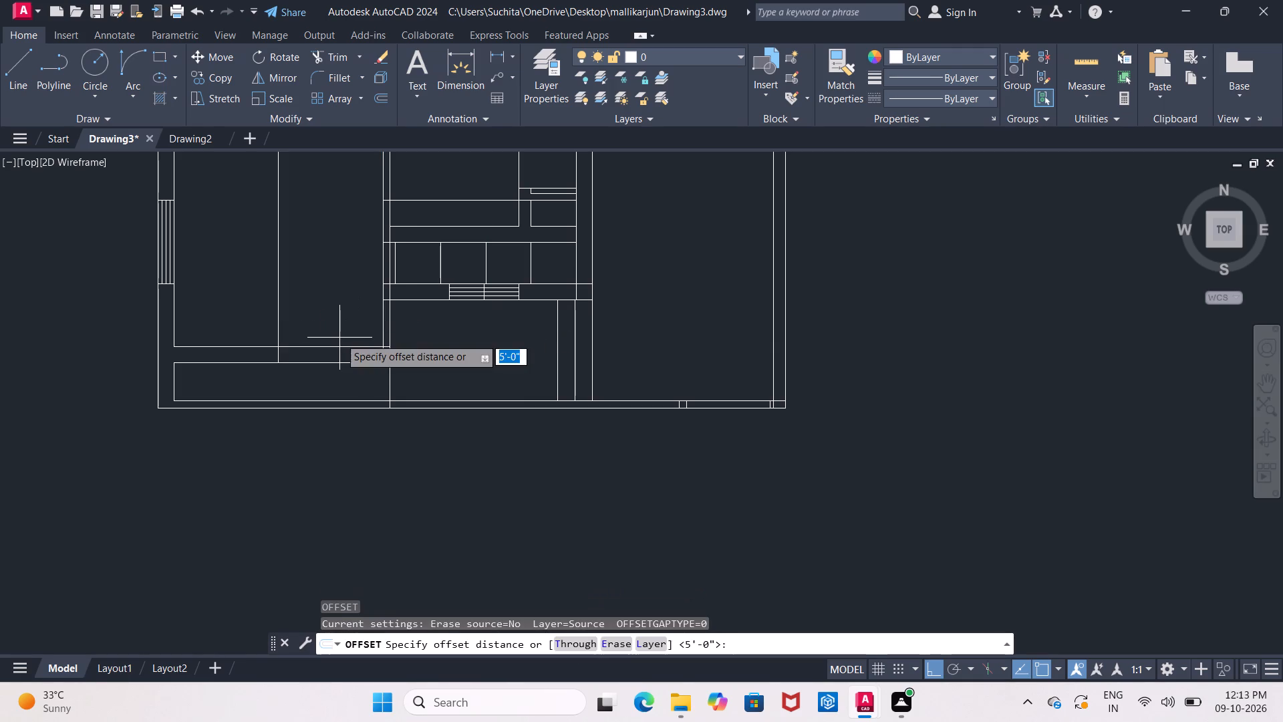
key(2)
key(BackSpace)
text(1.)
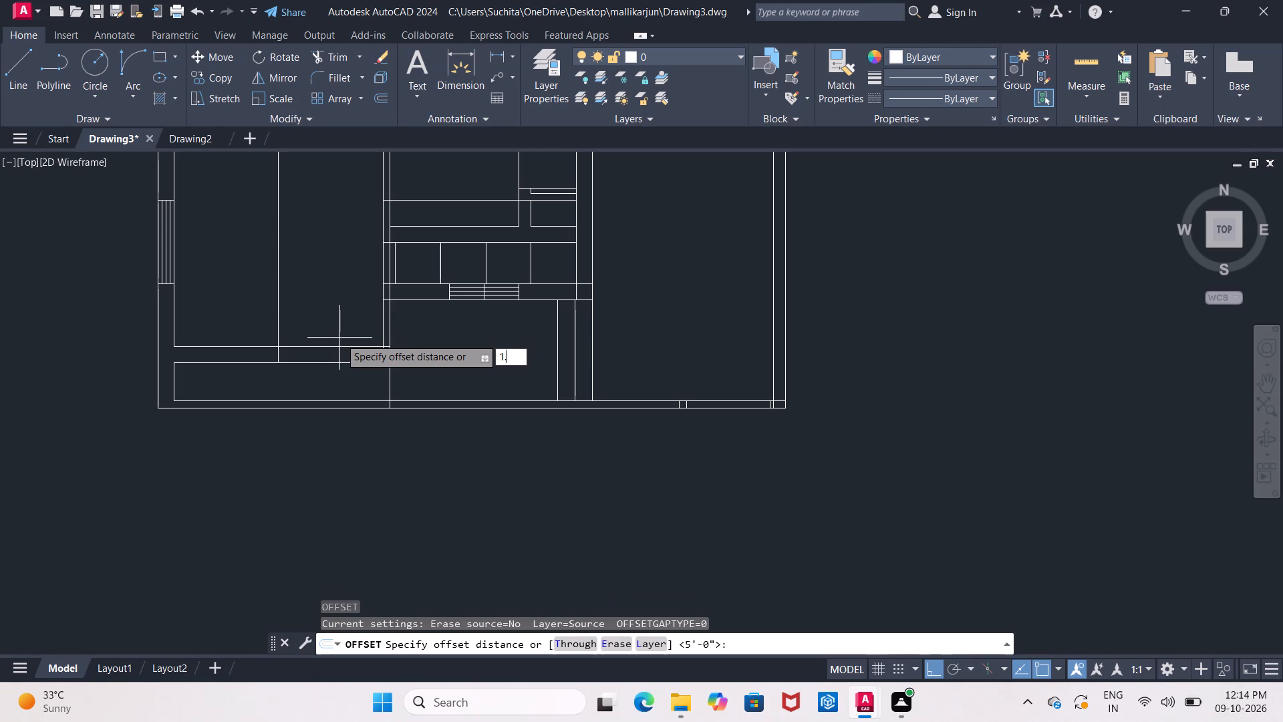
key(BackSpace)
key(apostrophe)
text(8")
key(Return)
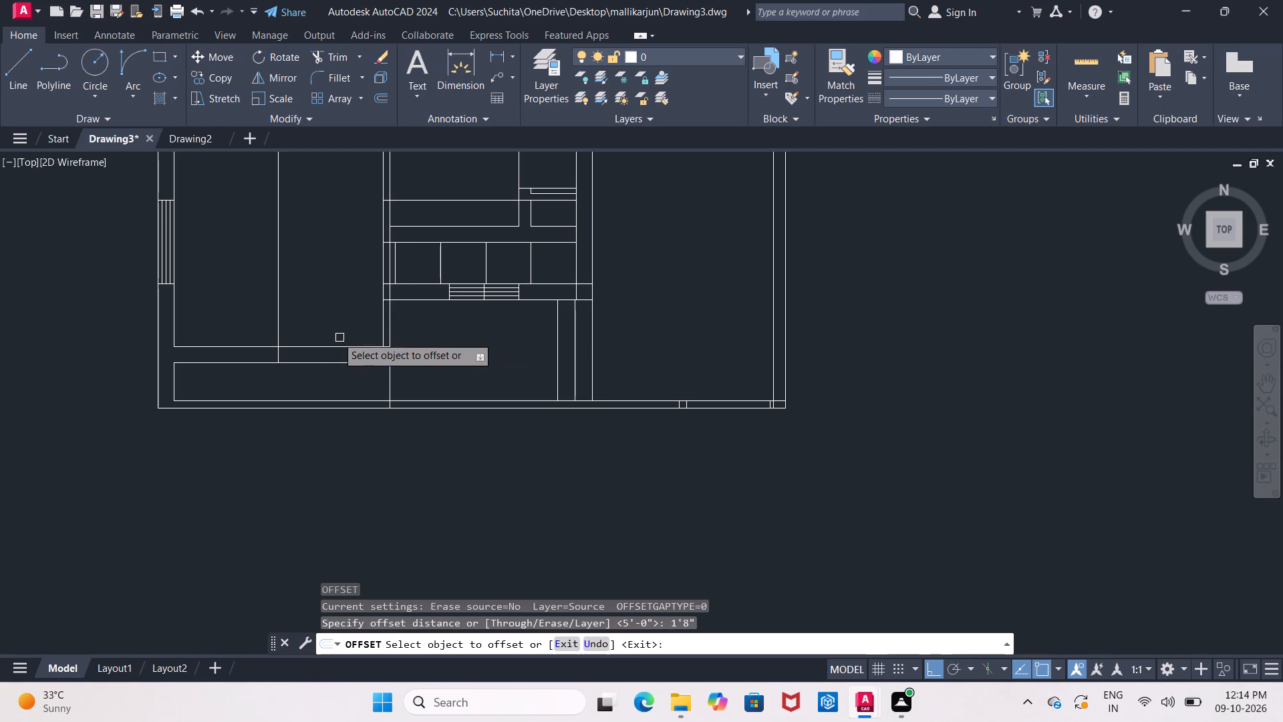
click(277, 334)
click(295, 335)
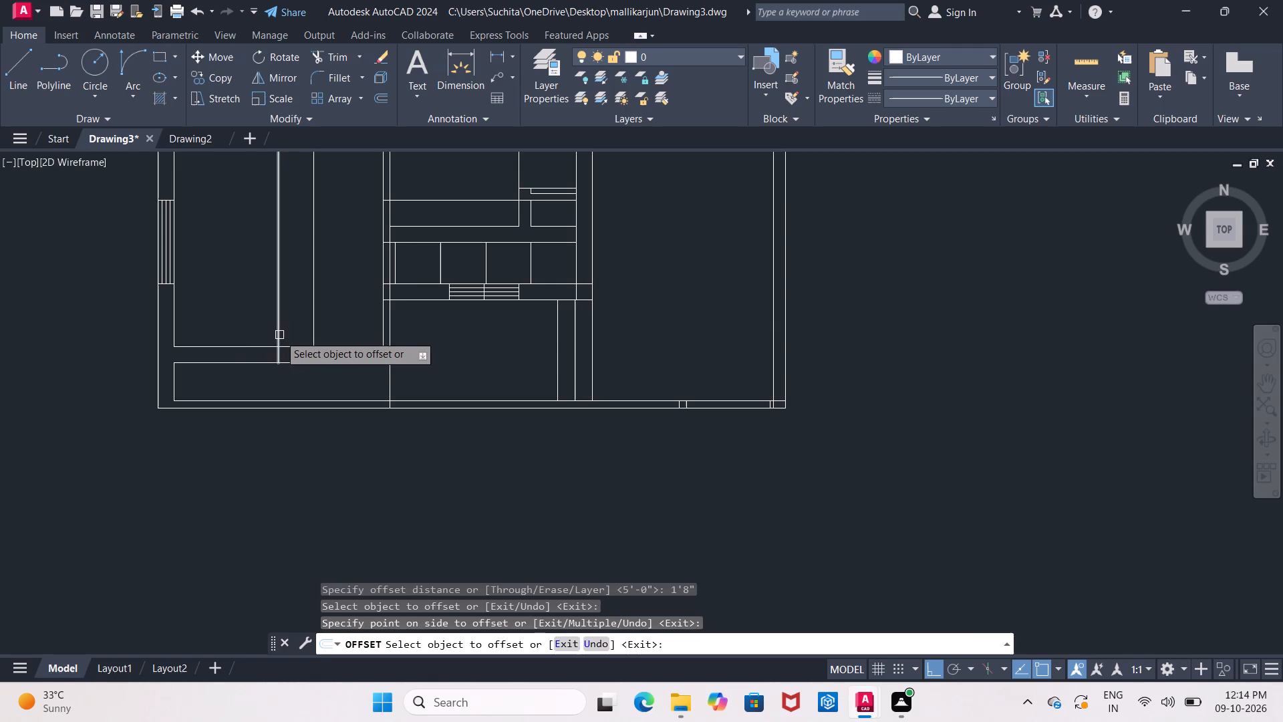
click(279, 335)
click(196, 327)
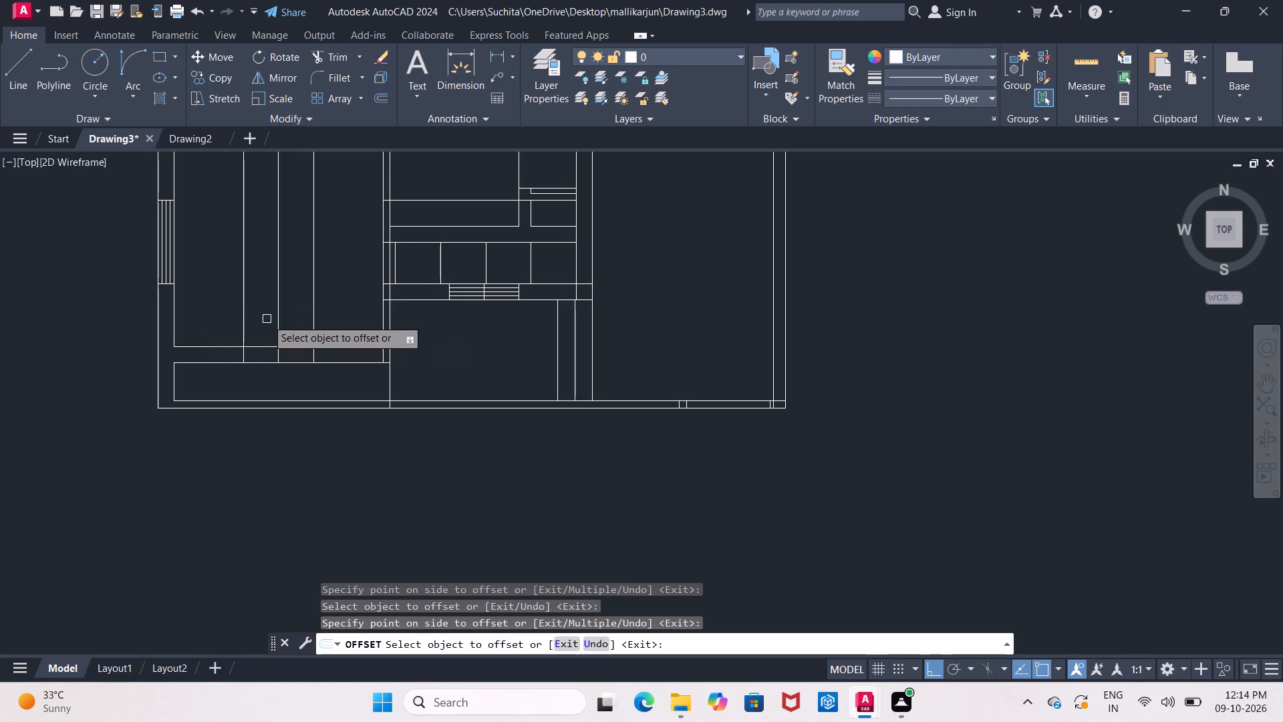
key(Escape)
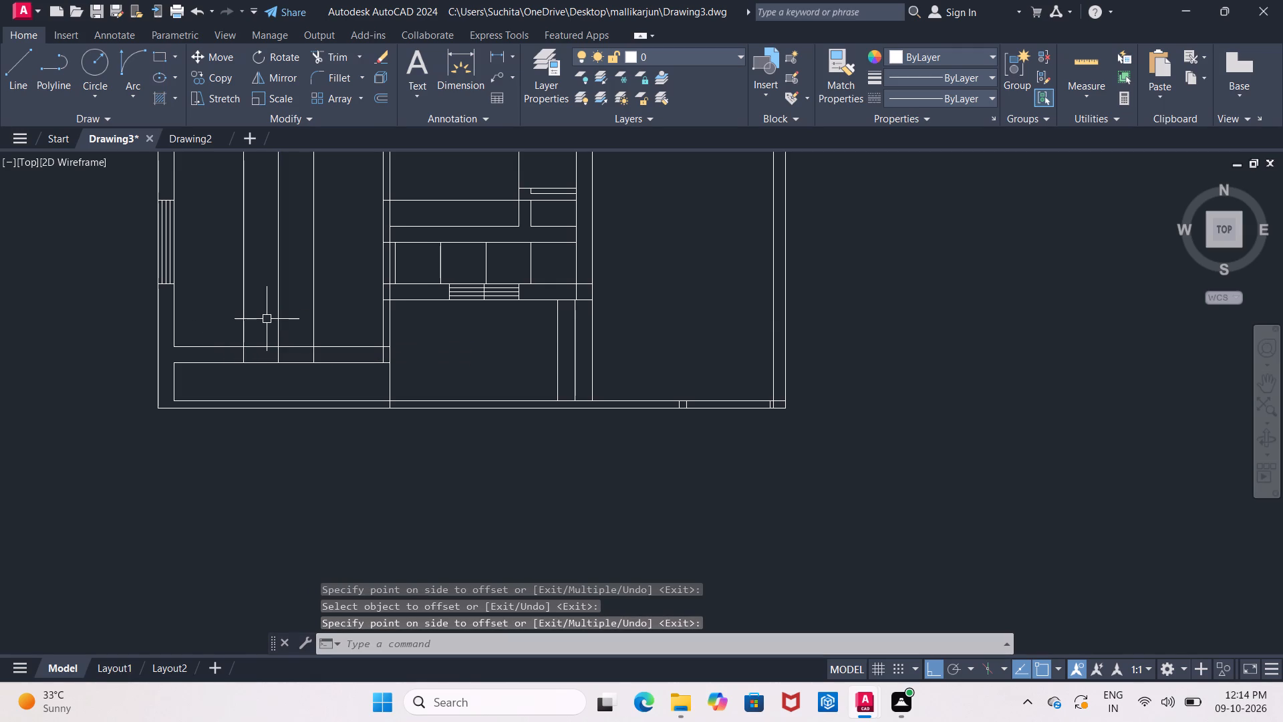
Start another Offset in the southwest room and enter 0'2.25 as the distance.
key(Return)
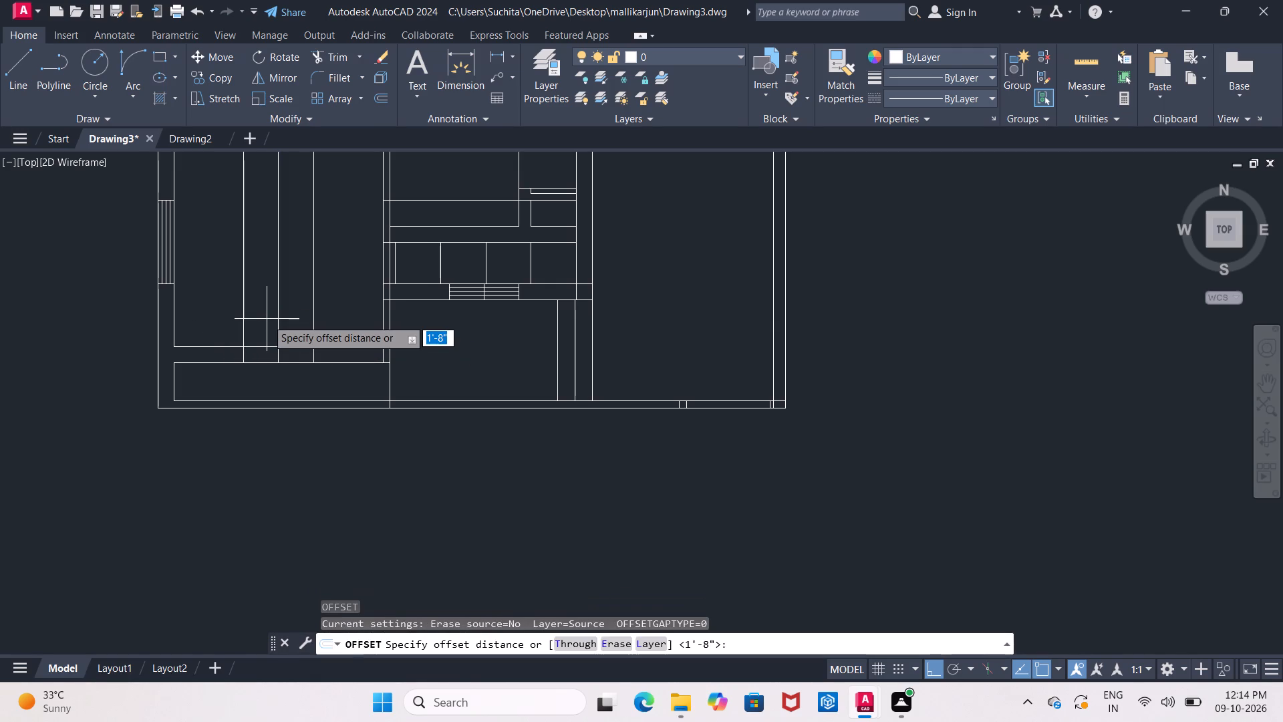
key(Return)
key(2)
key(period)
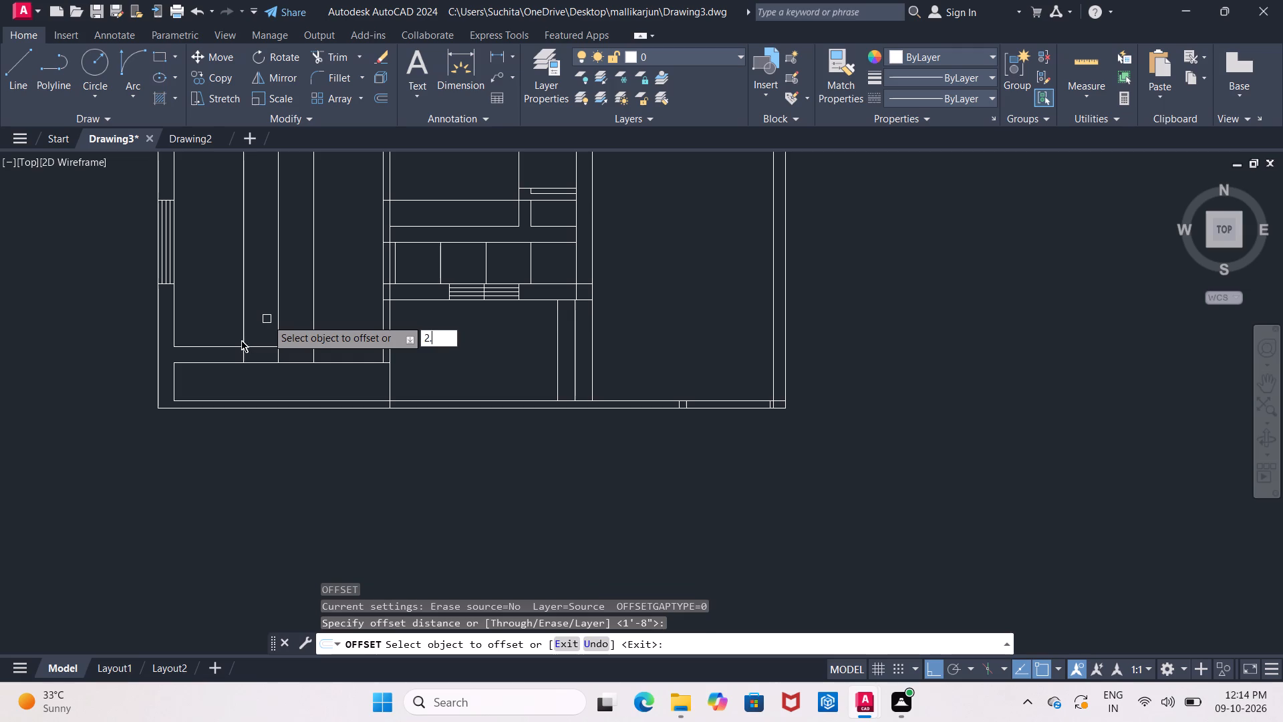
text(25)
key(BackSpace)
key(BackSpace)
key(BackSpace)
key(BackSpace)
text(0')
text(2.25)
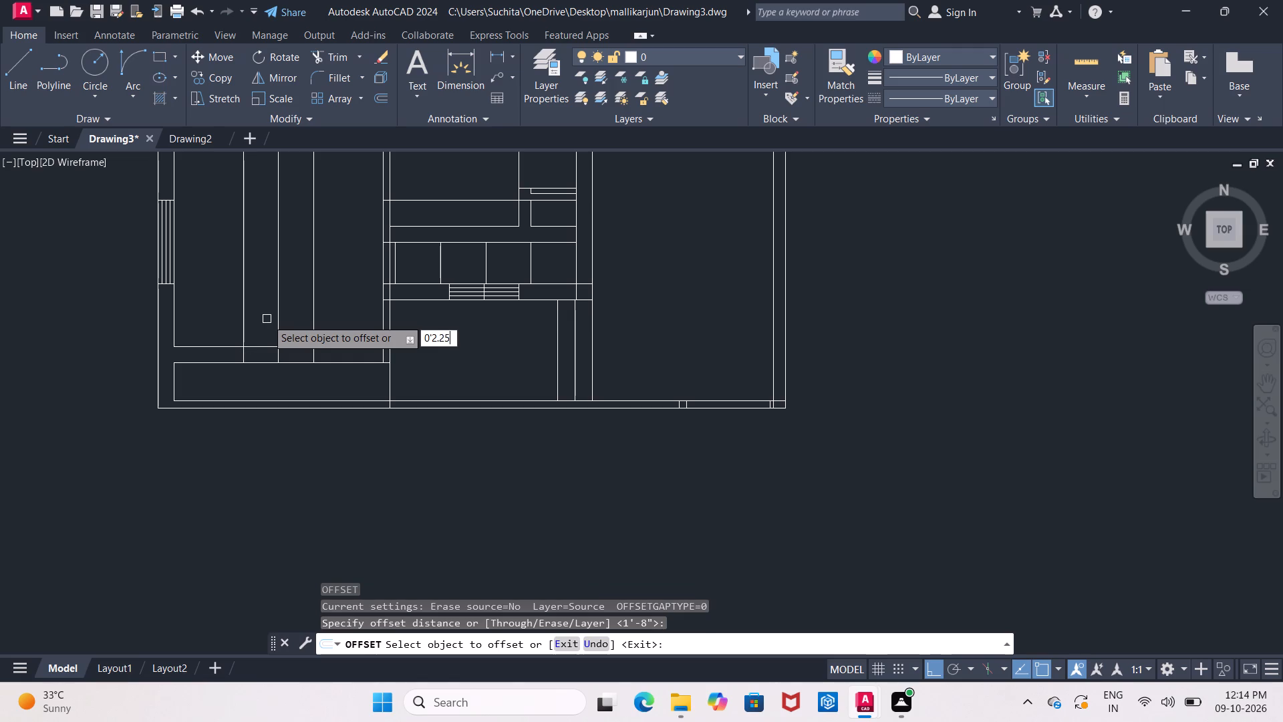
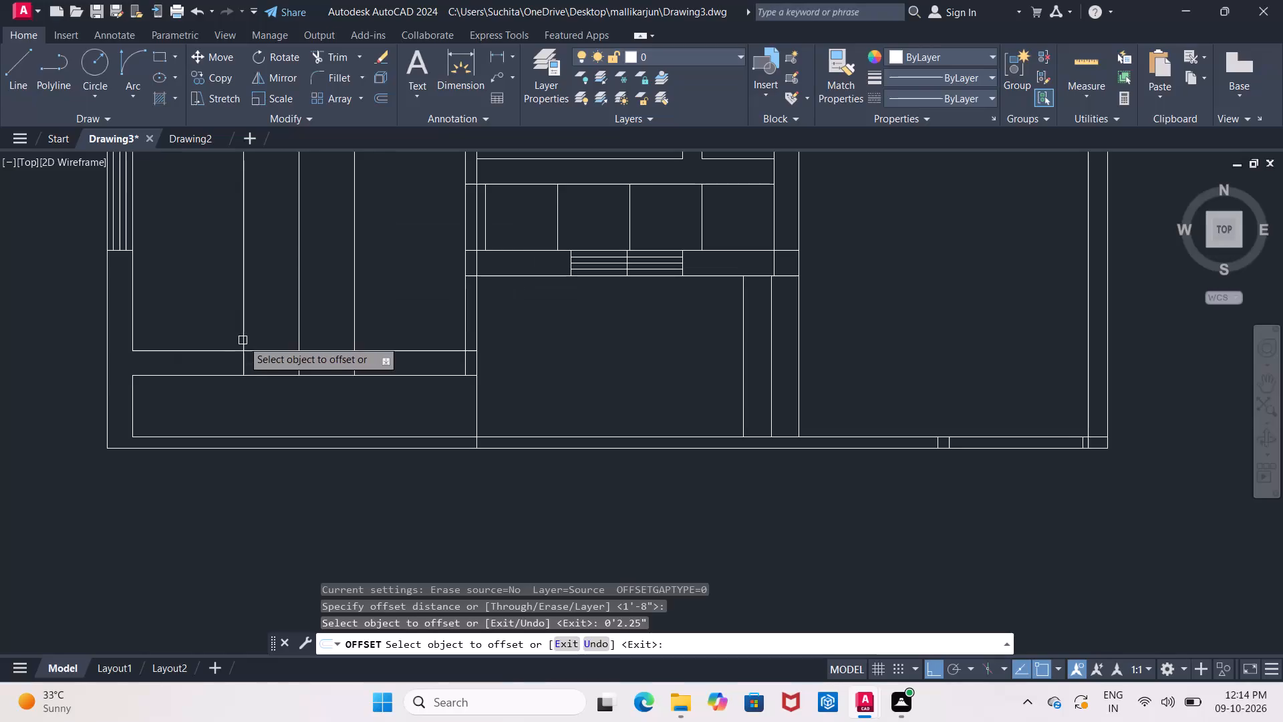
Offset the north line of the southwest room's south wall 0'2.25" south into the wall thickness.
scroll(260, 332, up, 1)
middle_drag(237, 287, 127, 94)
middle_drag(201, 289, 202, 289)
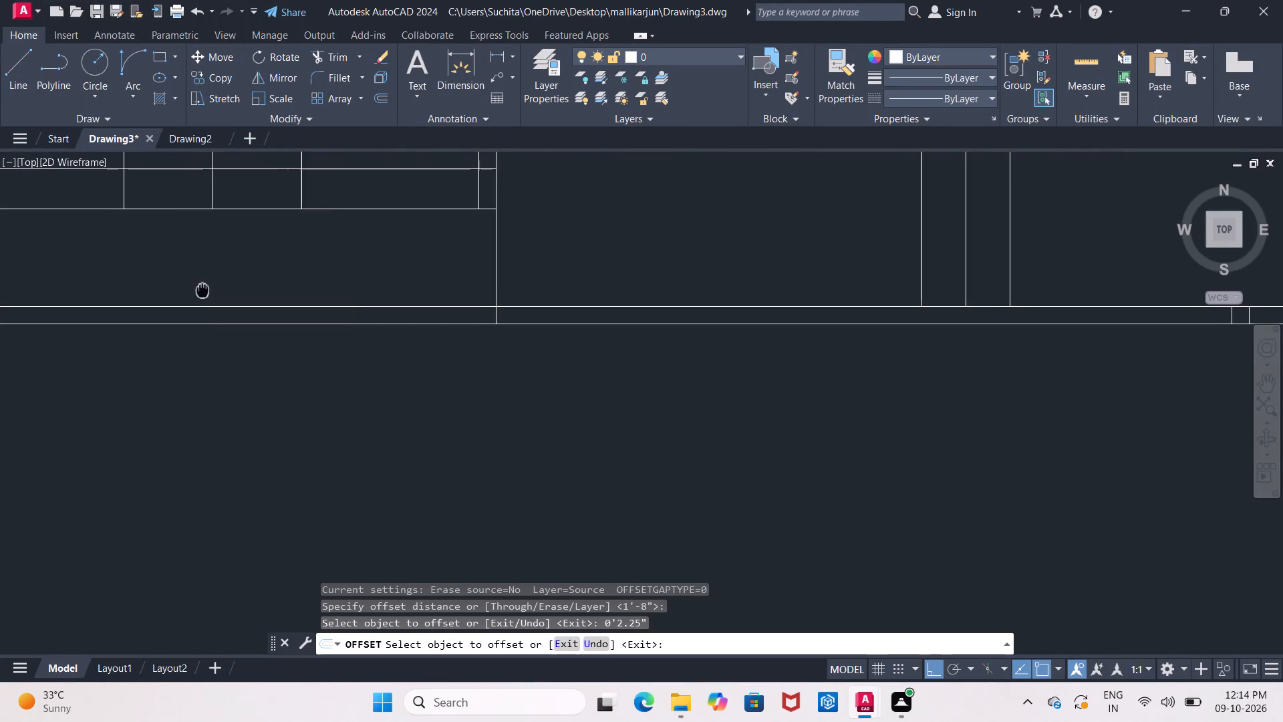
middle_drag(202, 289, 220, 346)
click(181, 227)
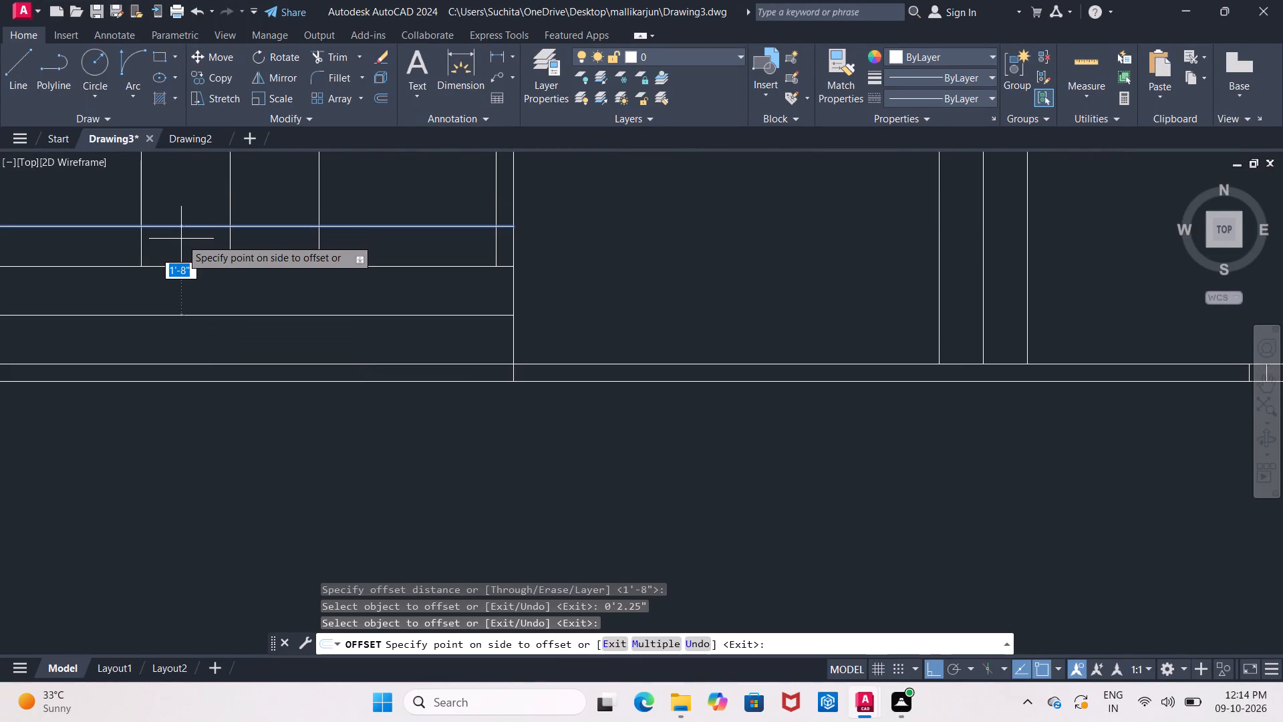
key(BackSpace)
text(0')
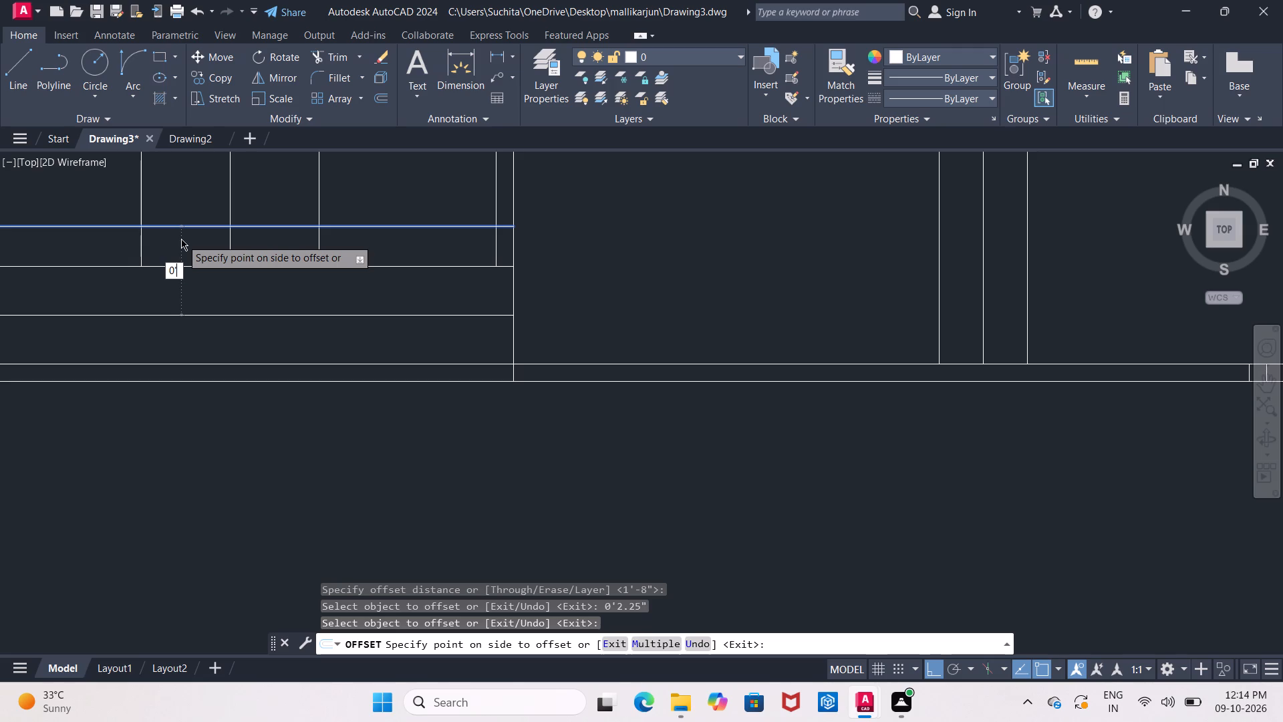
text(2.25)
key(shift+quotedbl)
key(Return)
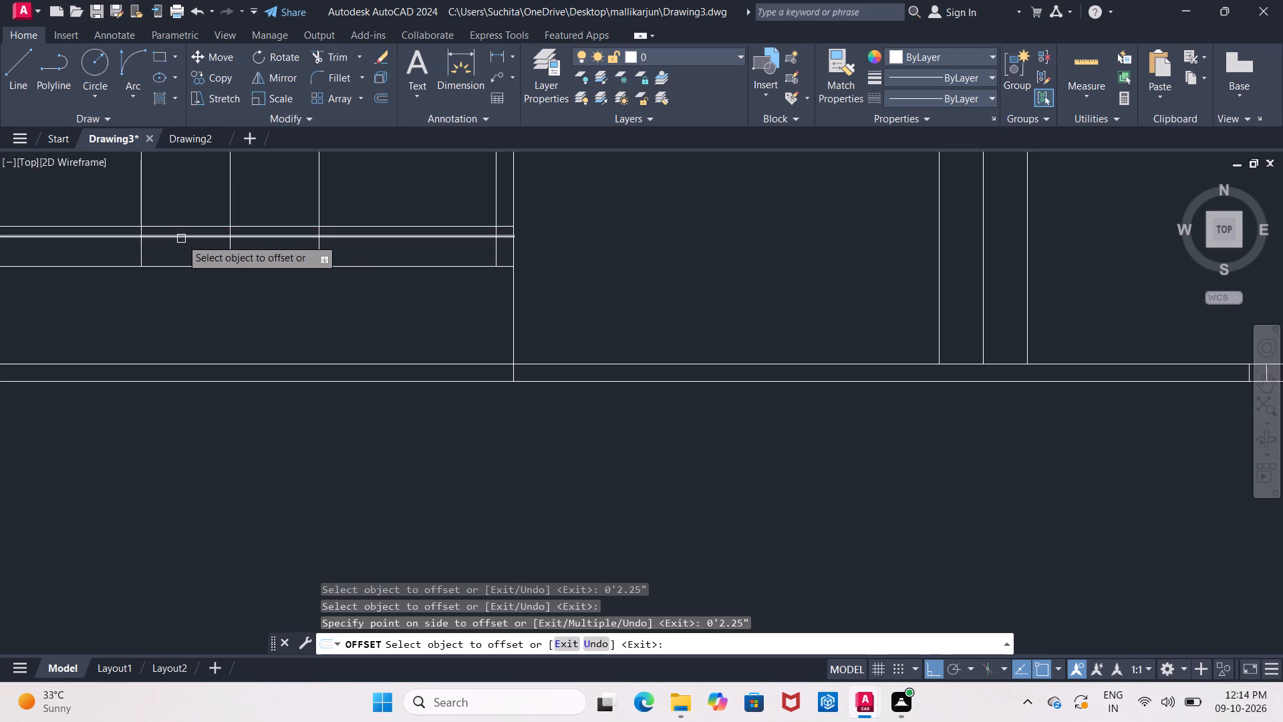
Offset the south line of the southwest room's south wall 0'2.25" north into the wall thickness.
click(183, 259)
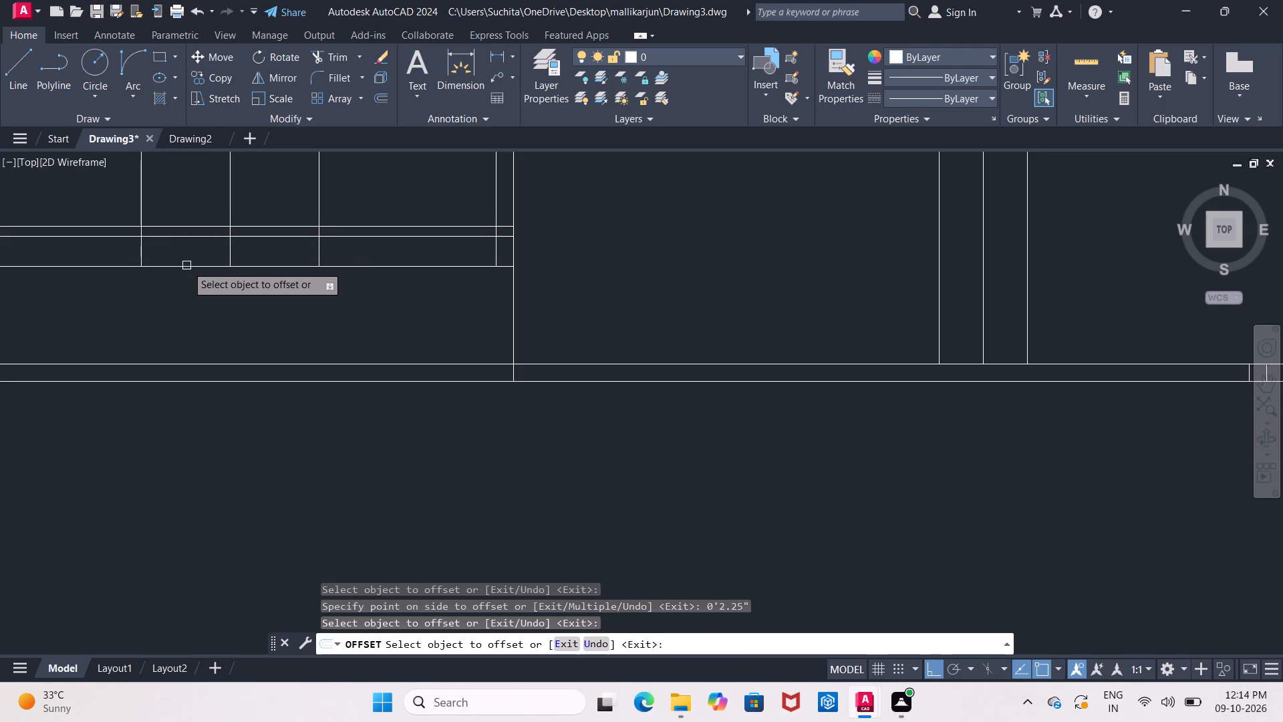
click(186, 266)
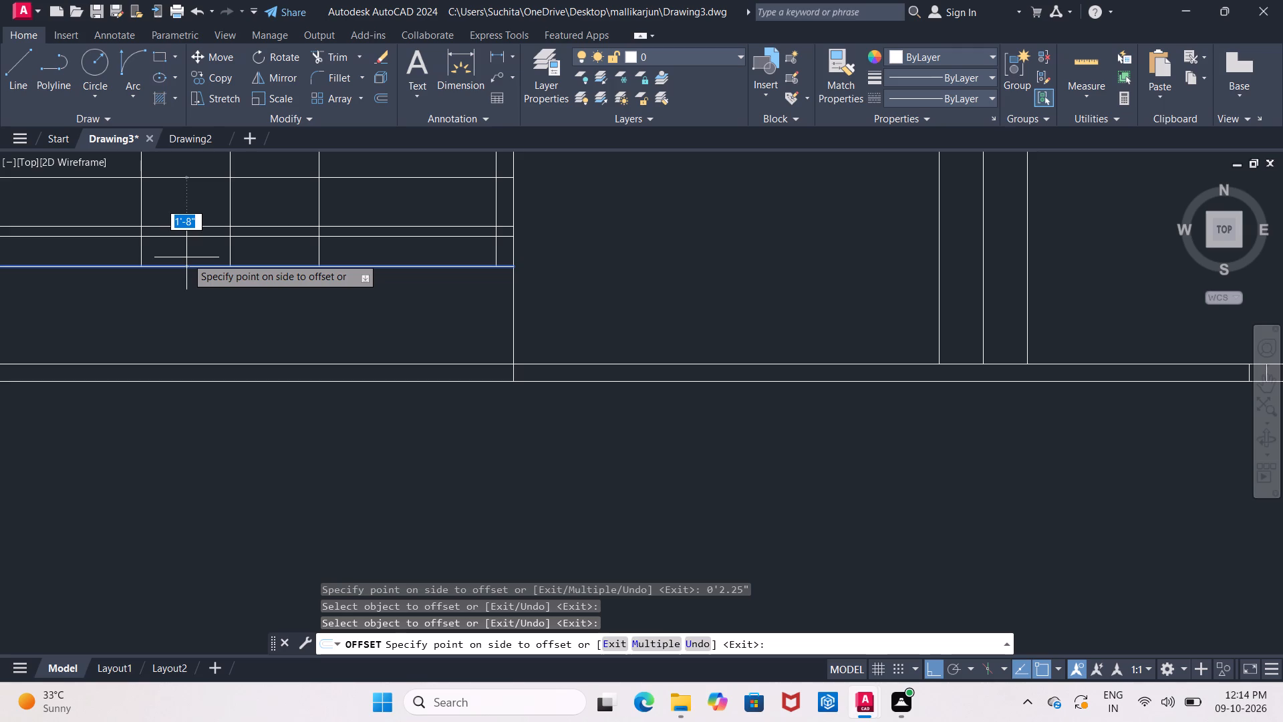
key(BackSpace)
key(0)
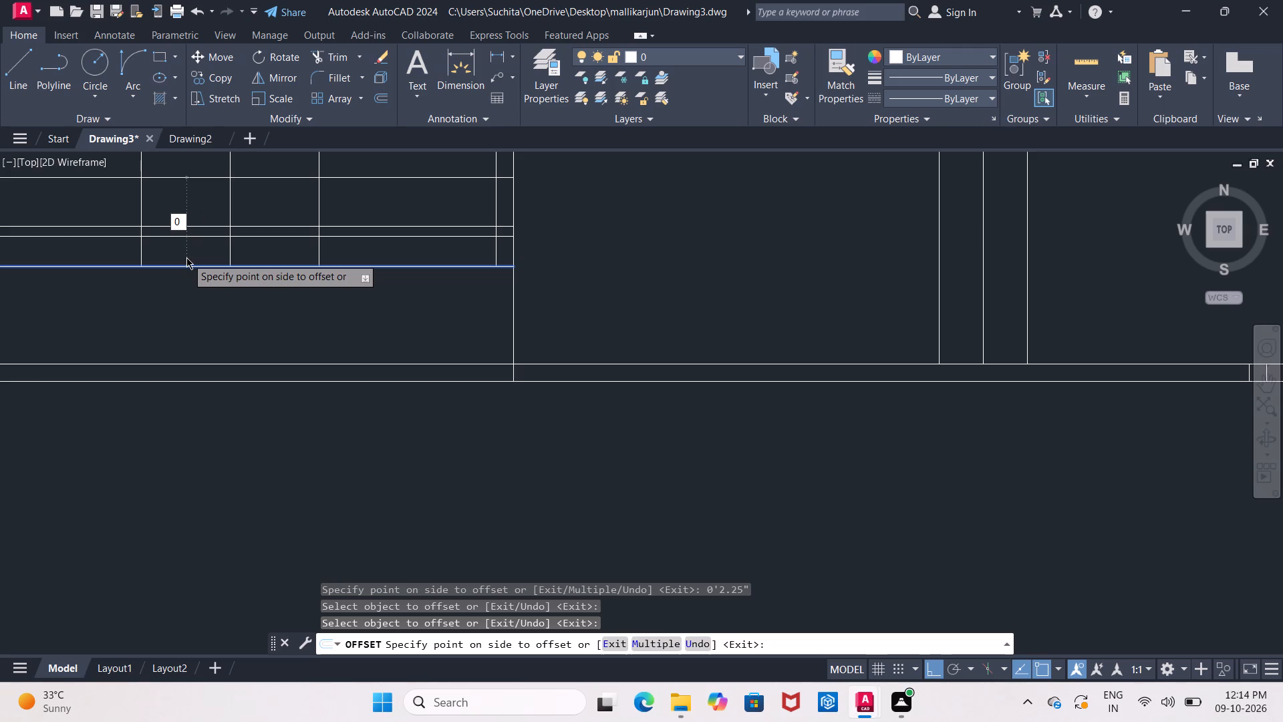
text('2.25)
key(shift+quotedbl)
key(Return)
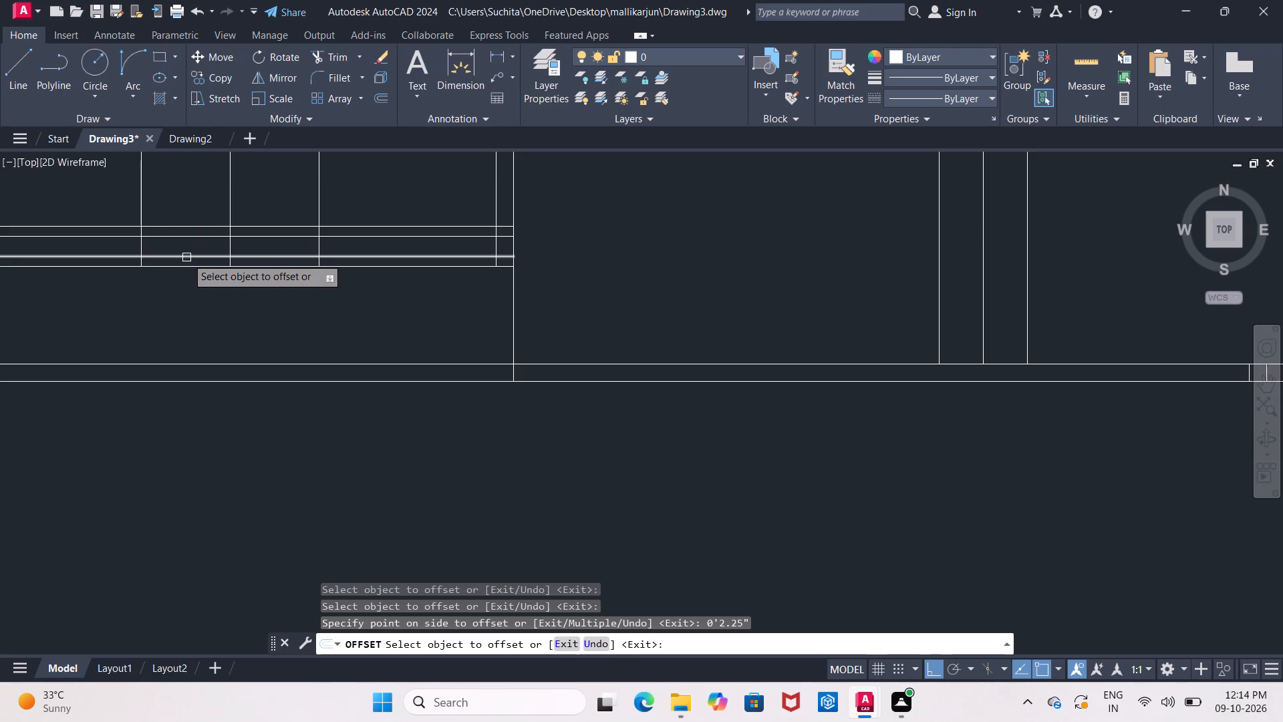
Offset the upper of the two new lines inside the south wall 0'2.25" south, adding a middle window line.
click(184, 246)
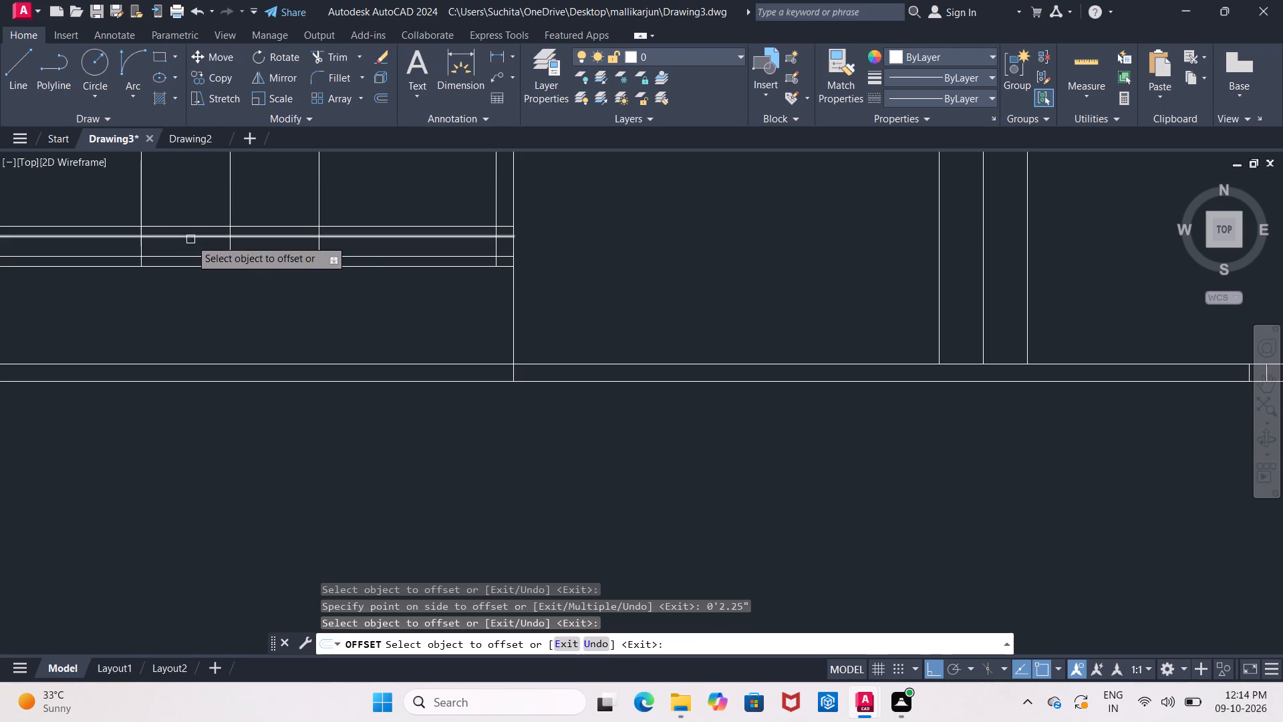
click(190, 239)
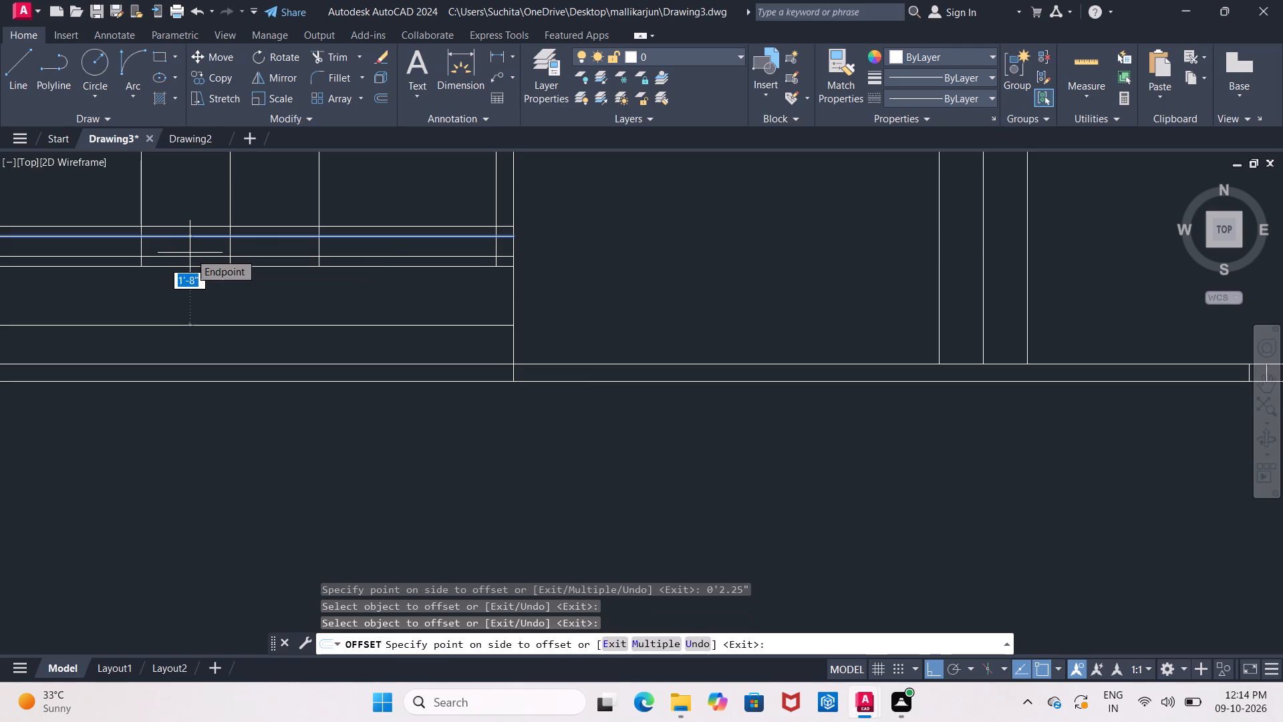
key(o)
text('2.25")
key(Return)
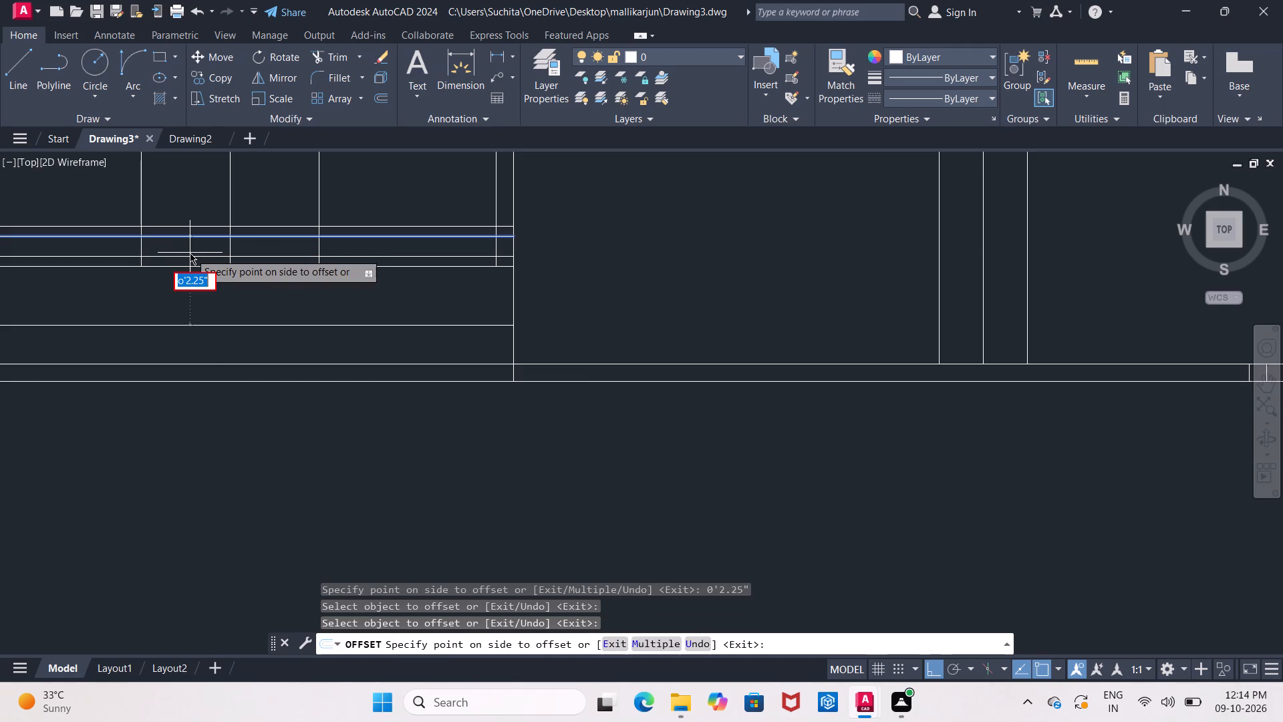
key(BackSpace)
key(BackSpace)
key(0)
key(apostrophe)
text(2.25)
key(shift+quotedbl)
key(Return)
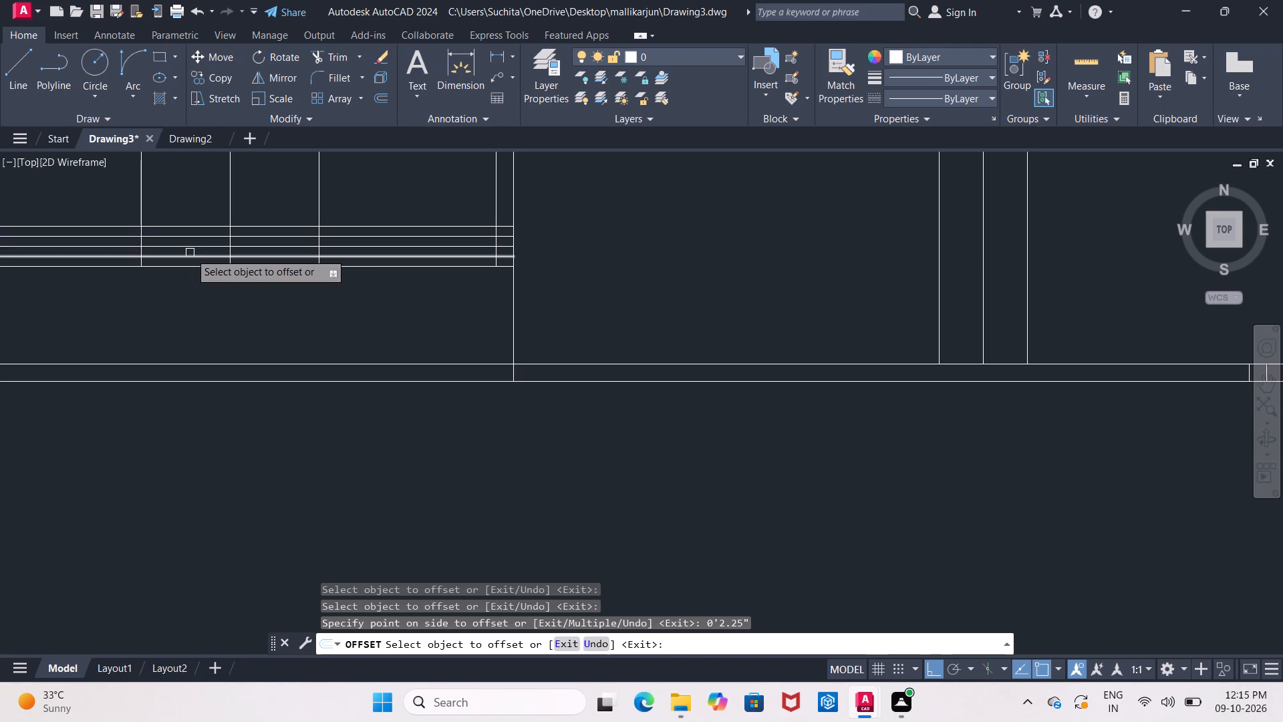
key(Escape)
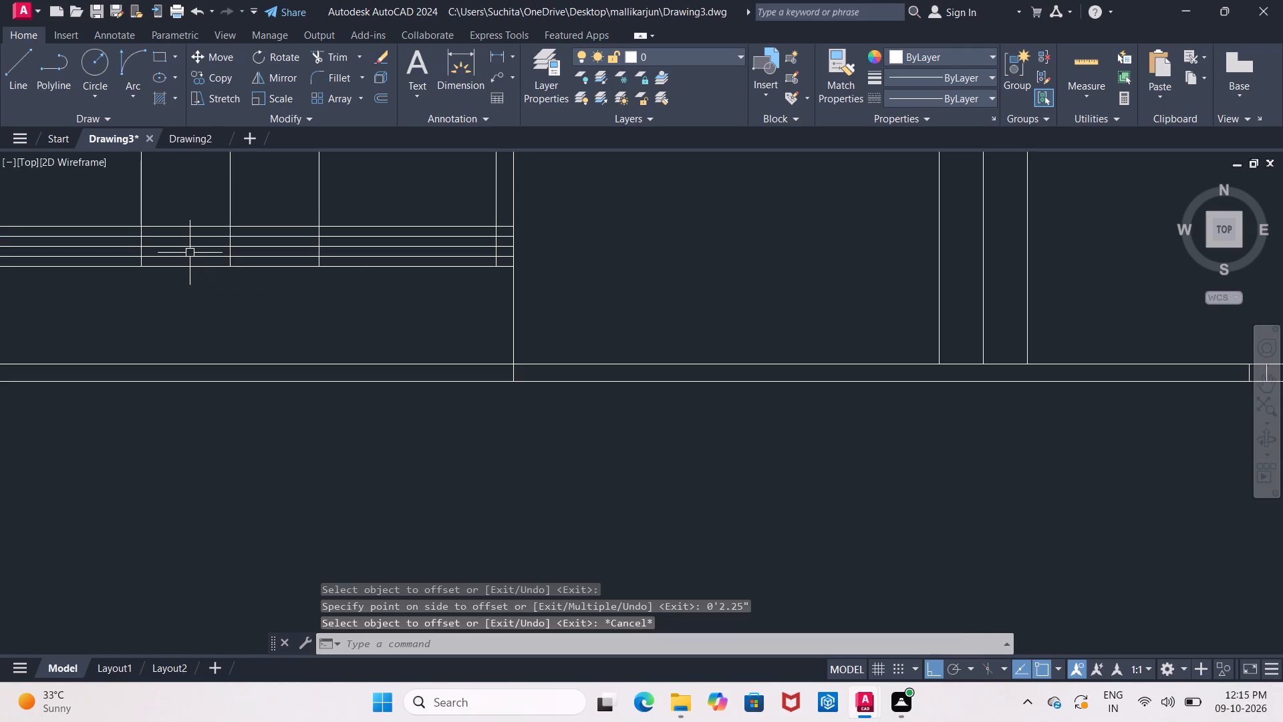
Trim the three vertical opening lines north of the southwest room's south wall so they stay only within its thickness.
text(tr)
key(Return)
key(Return)
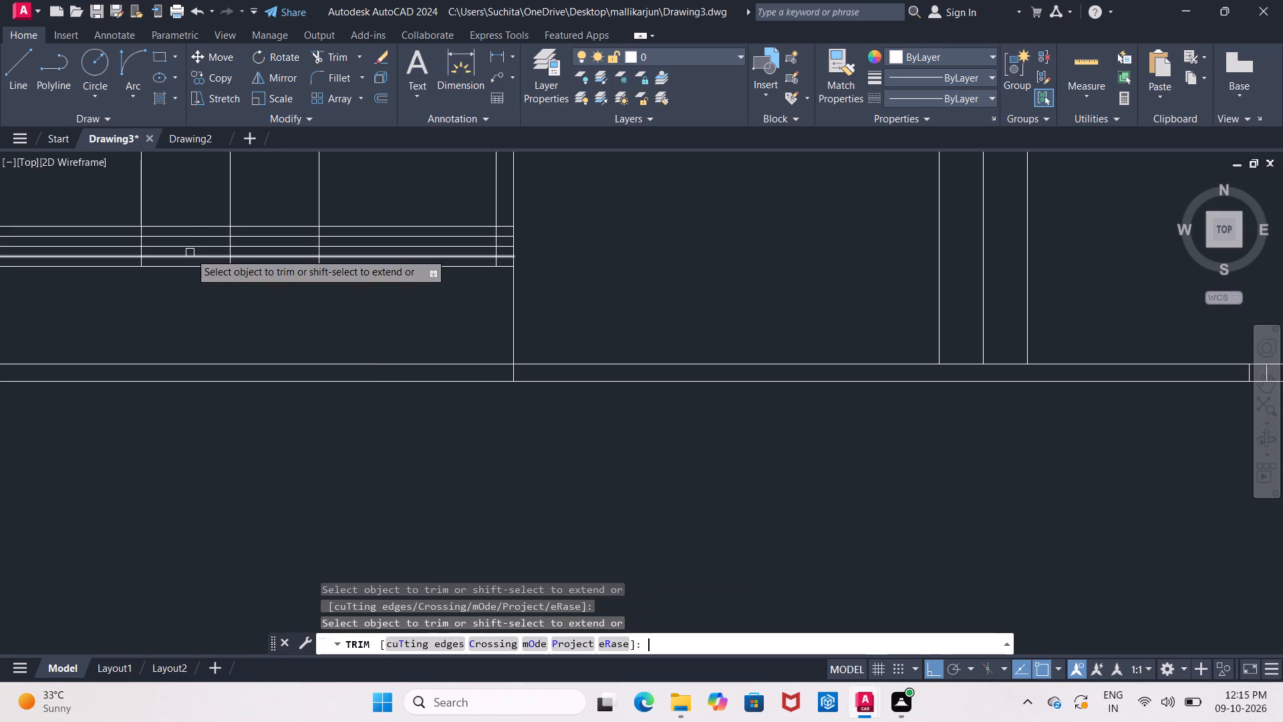
drag(108, 204, 174, 201)
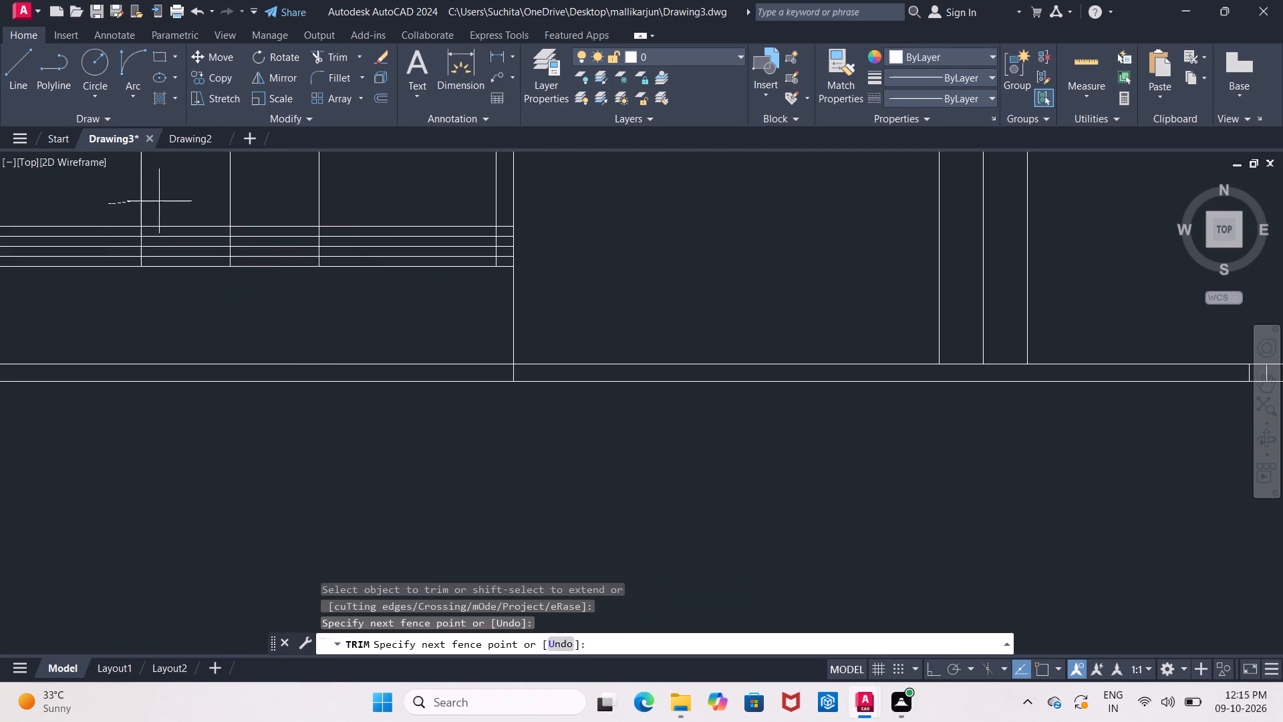
drag(174, 201, 349, 197)
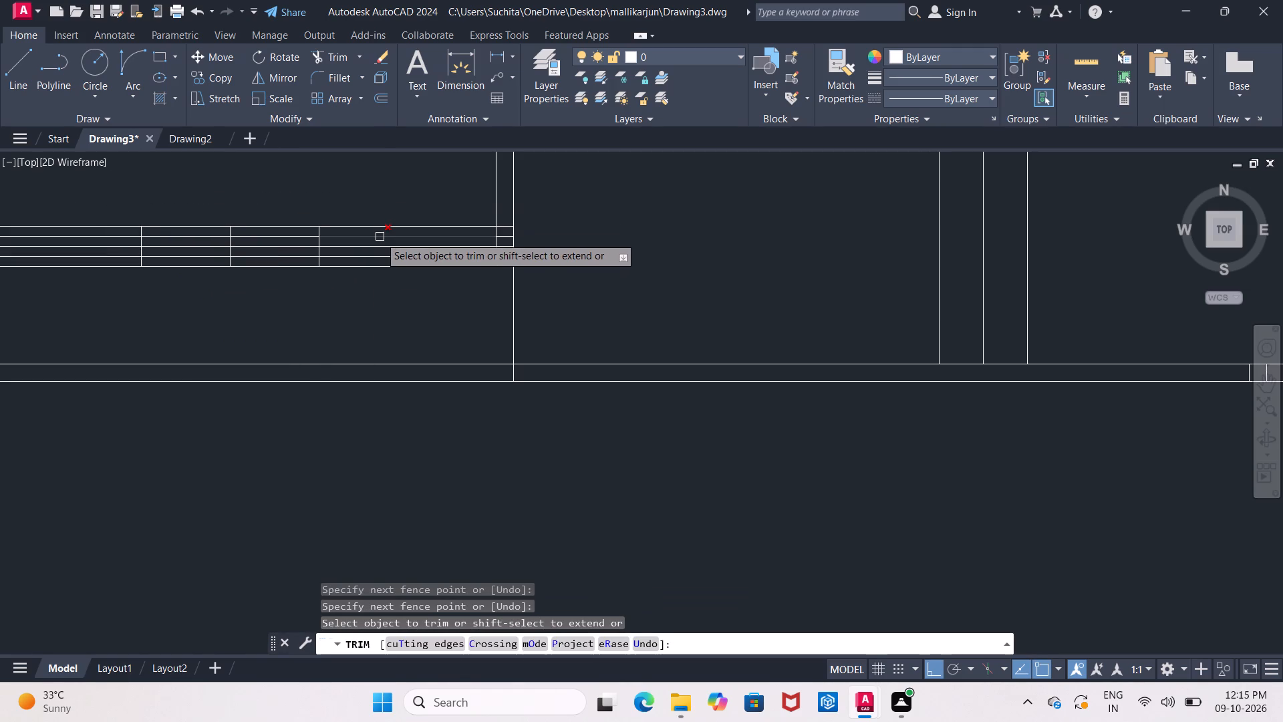
Trim the three horizontal window lines in the south wall beyond the east and west jambs of the opening.
click(380, 237)
click(382, 243)
click(385, 257)
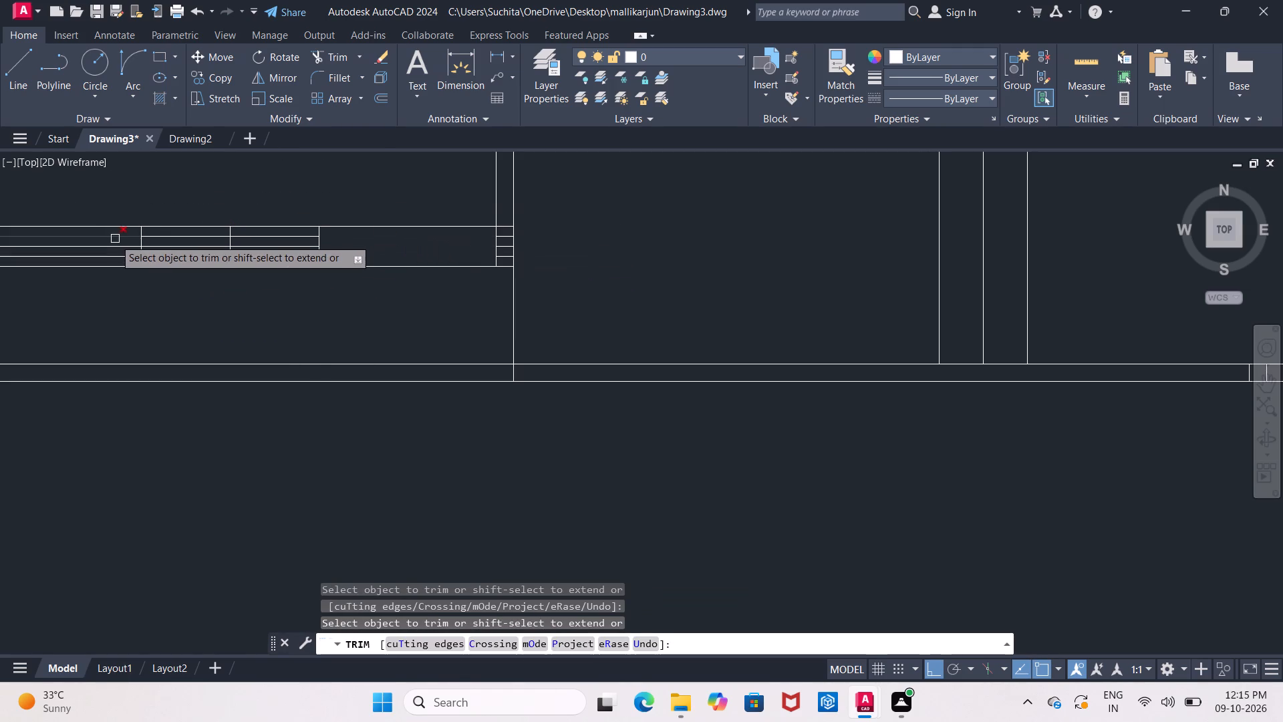
click(113, 239)
click(116, 250)
click(116, 253)
Trim the leftover window-line stubs and the overlapping wall lines where the southwest room's south and east walls meet.
scroll(116, 253, down, 2)
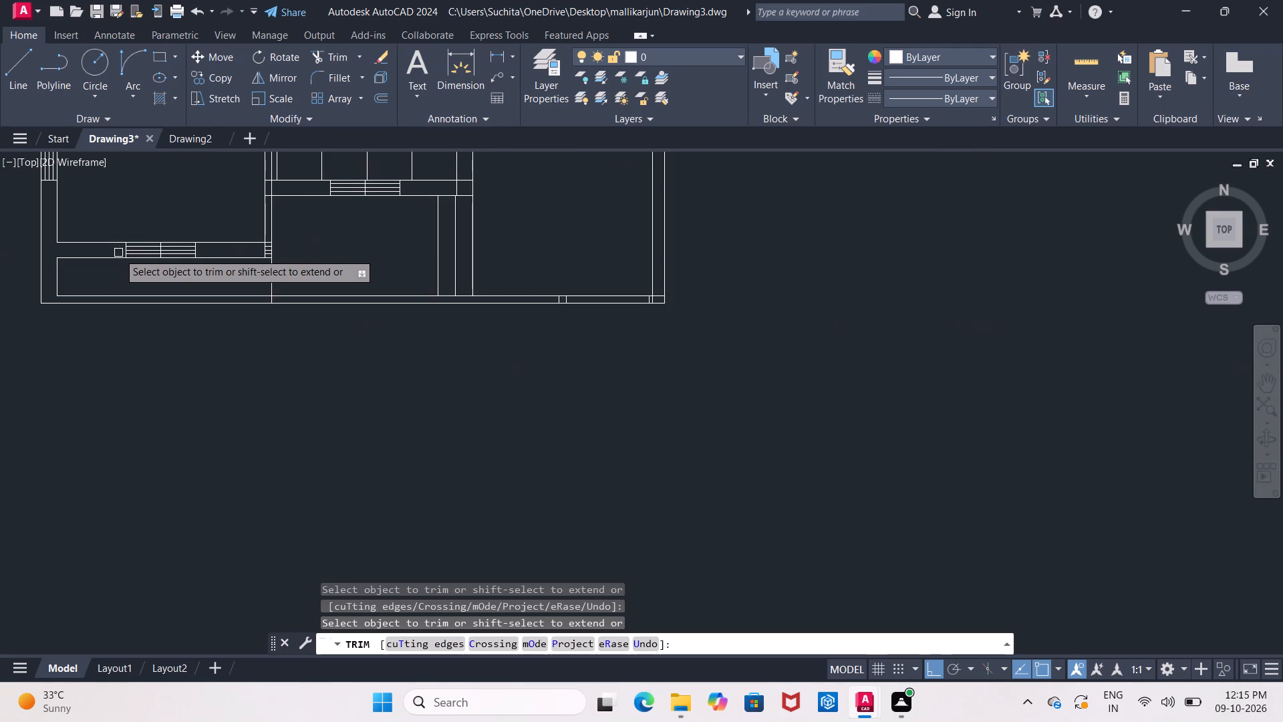
scroll(288, 259, up, 3)
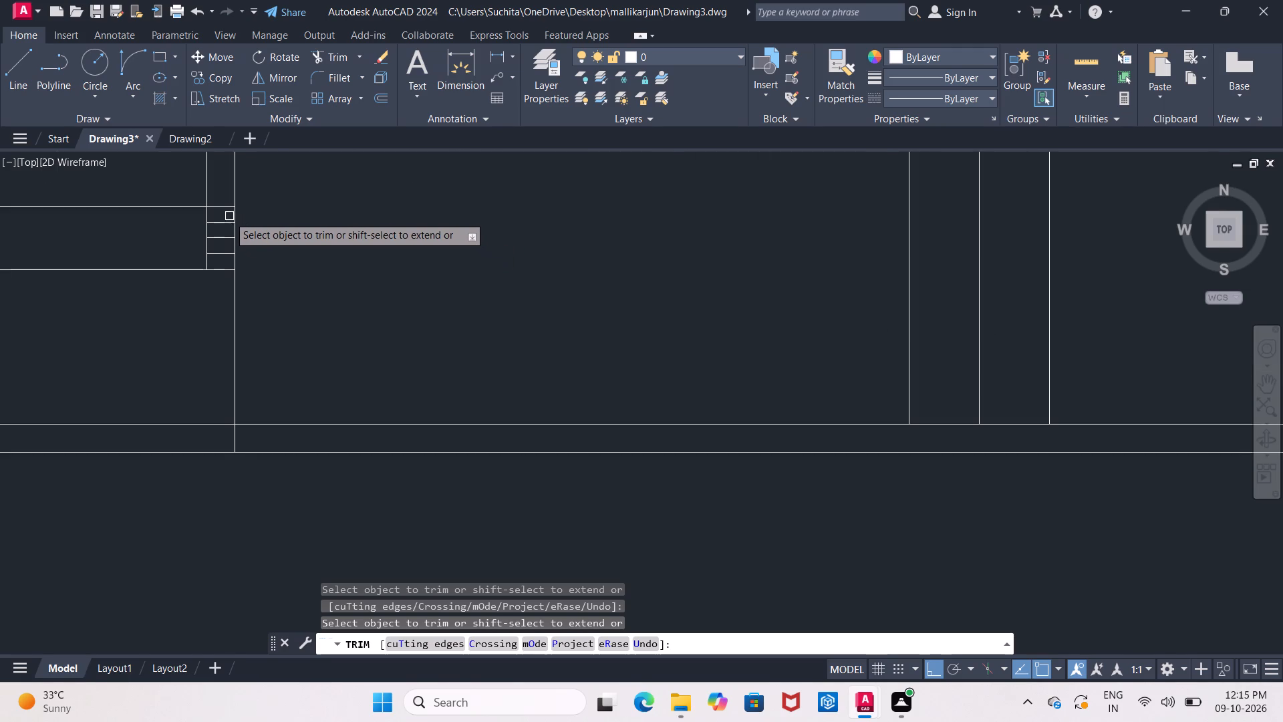
drag(225, 214, 225, 255)
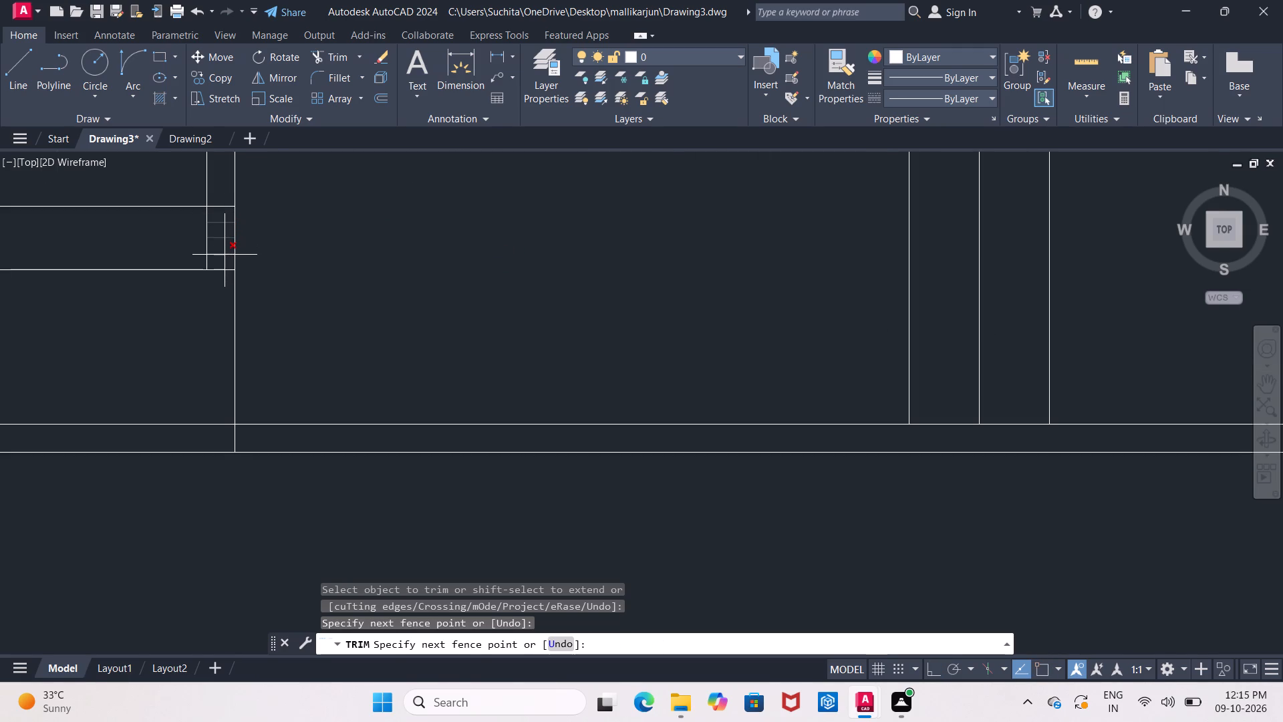
drag(225, 255, 225, 258)
scroll(225, 258, down, 2)
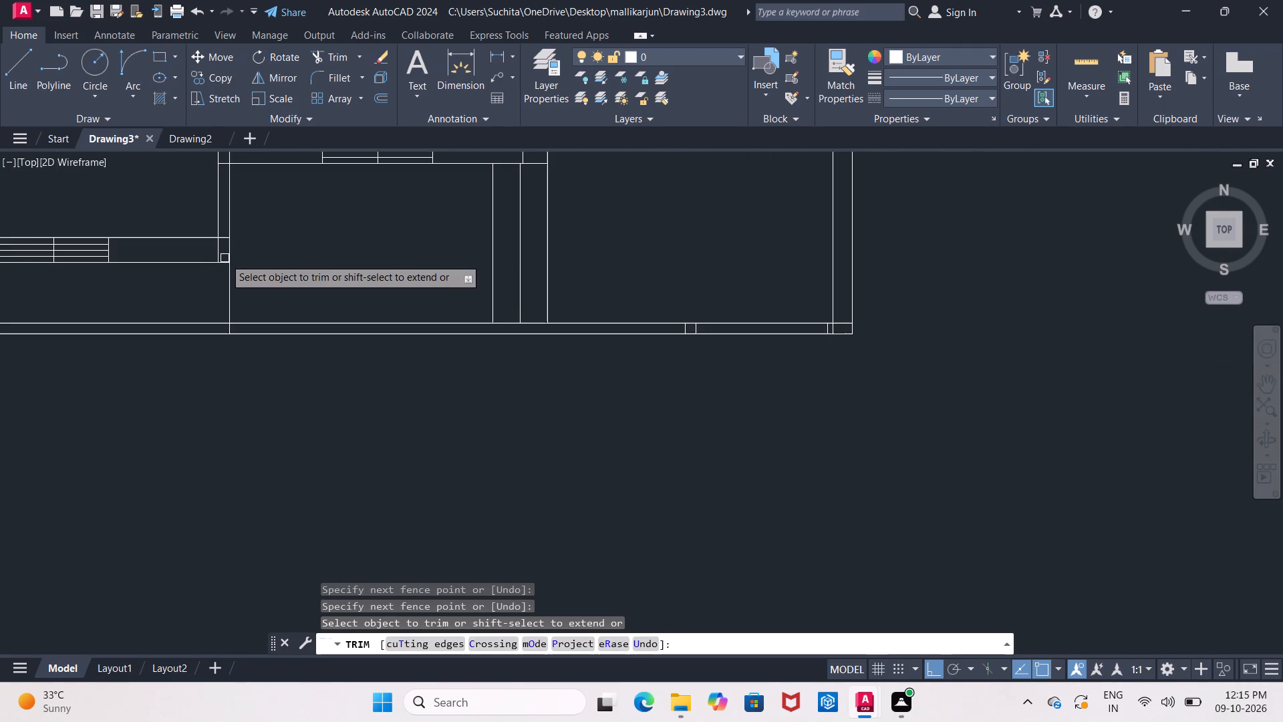
scroll(218, 252, up, 2)
click(229, 219)
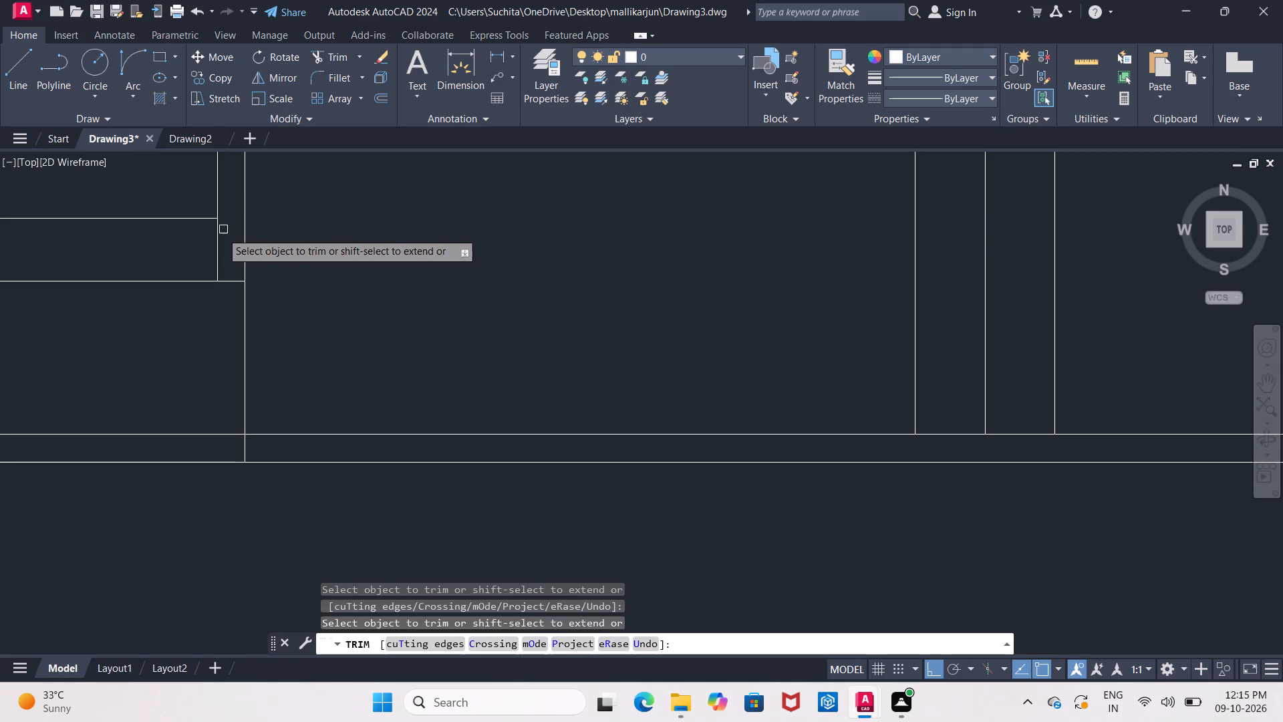
click(215, 240)
Offset the inner line of the northeast room's west wall 2" east into the room.
scroll(215, 240, down, 4)
middle_drag(152, 190, 154, 234)
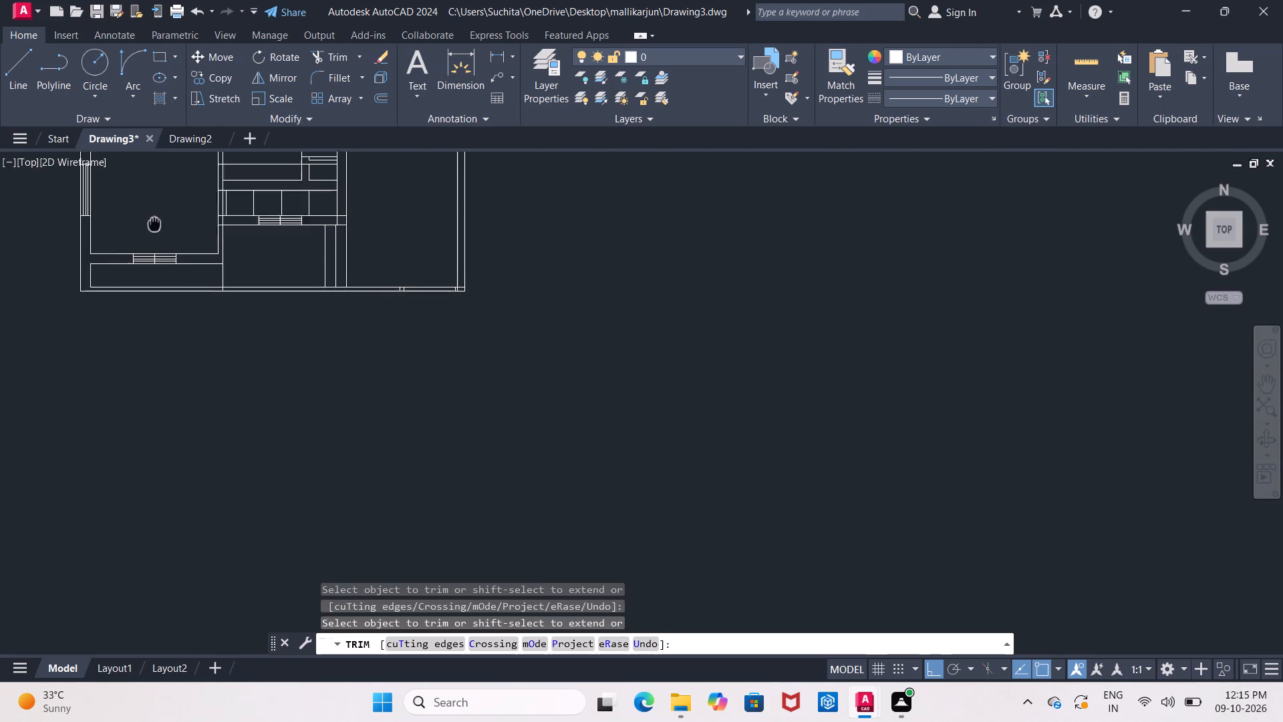
middle_drag(154, 234, 160, 284)
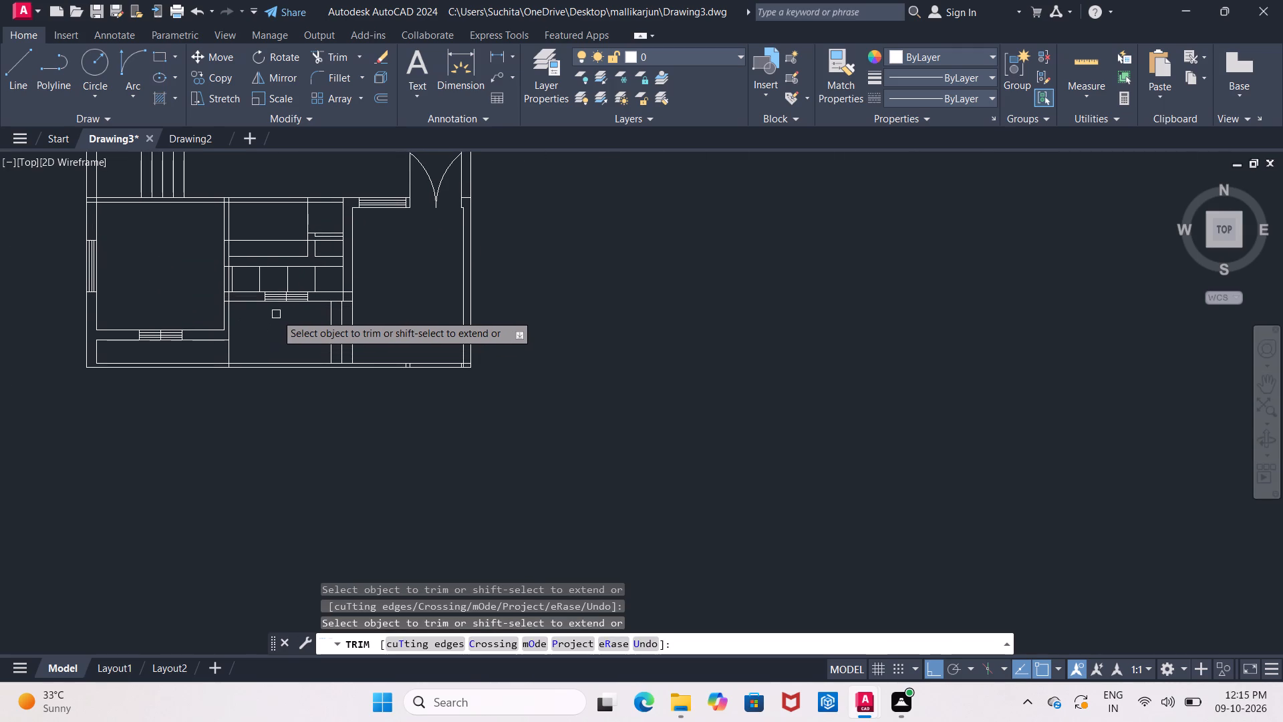
middle_drag(276, 314, 313, 374)
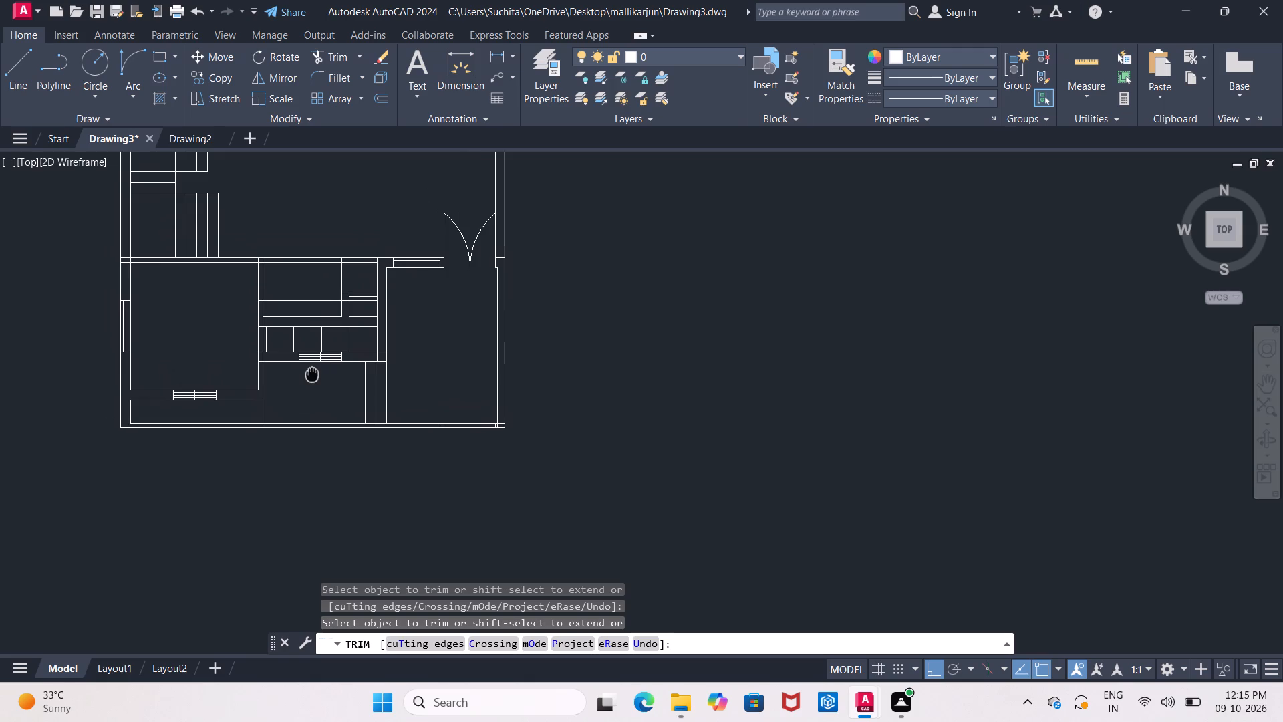
middle_drag(313, 374, 297, 401)
middle_drag(251, 248, 213, 360)
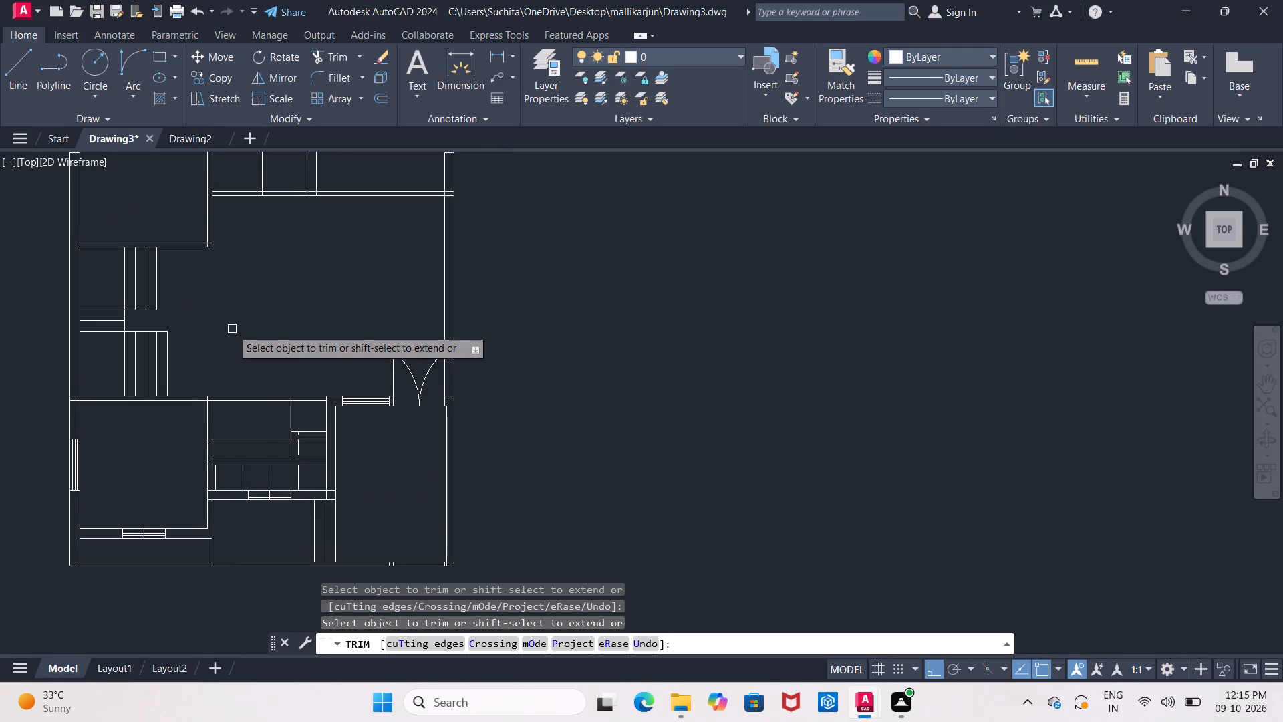
scroll(232, 329, down, 1)
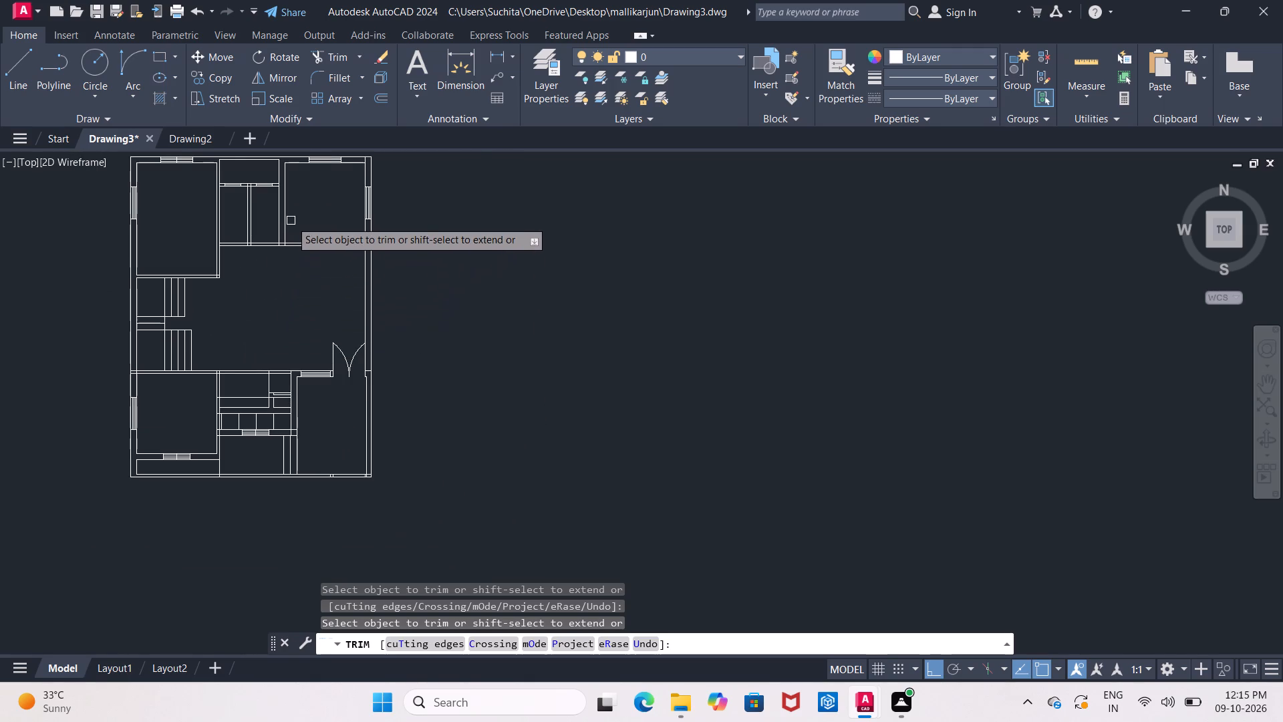
scroll(291, 221, up, 2)
middle_drag(309, 225, 291, 286)
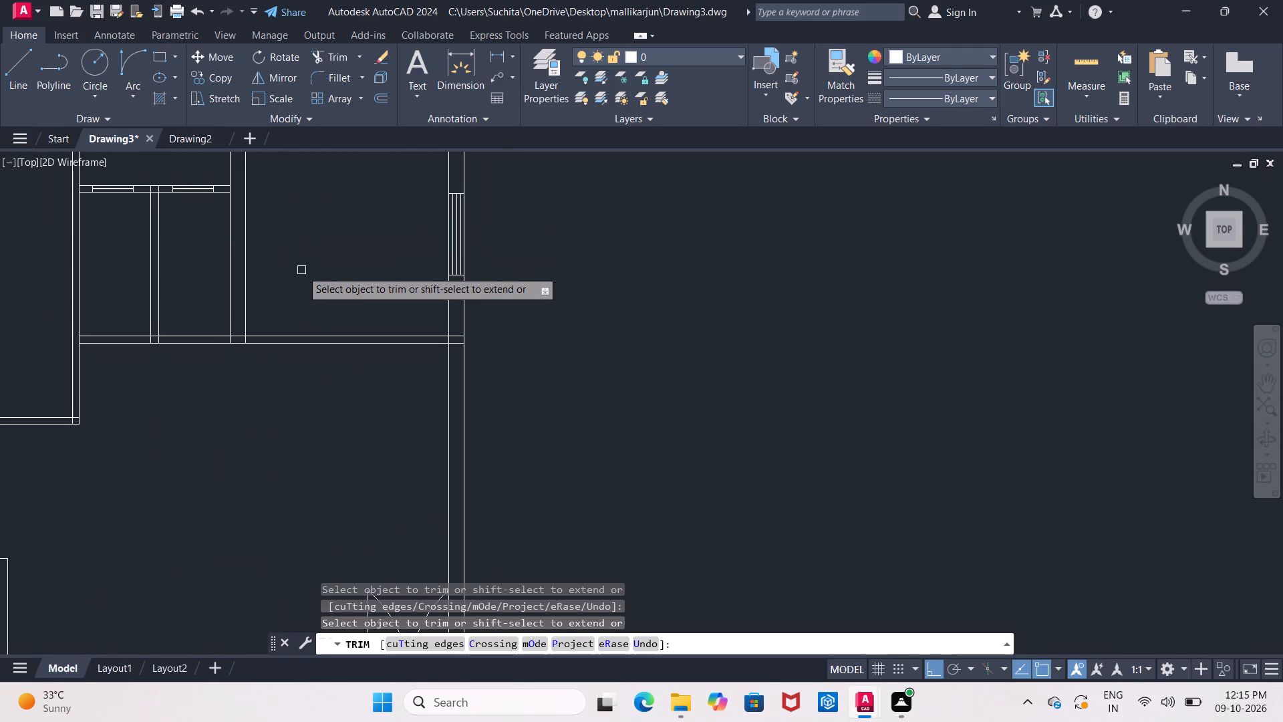
key(Escape)
key(o)
key(Return)
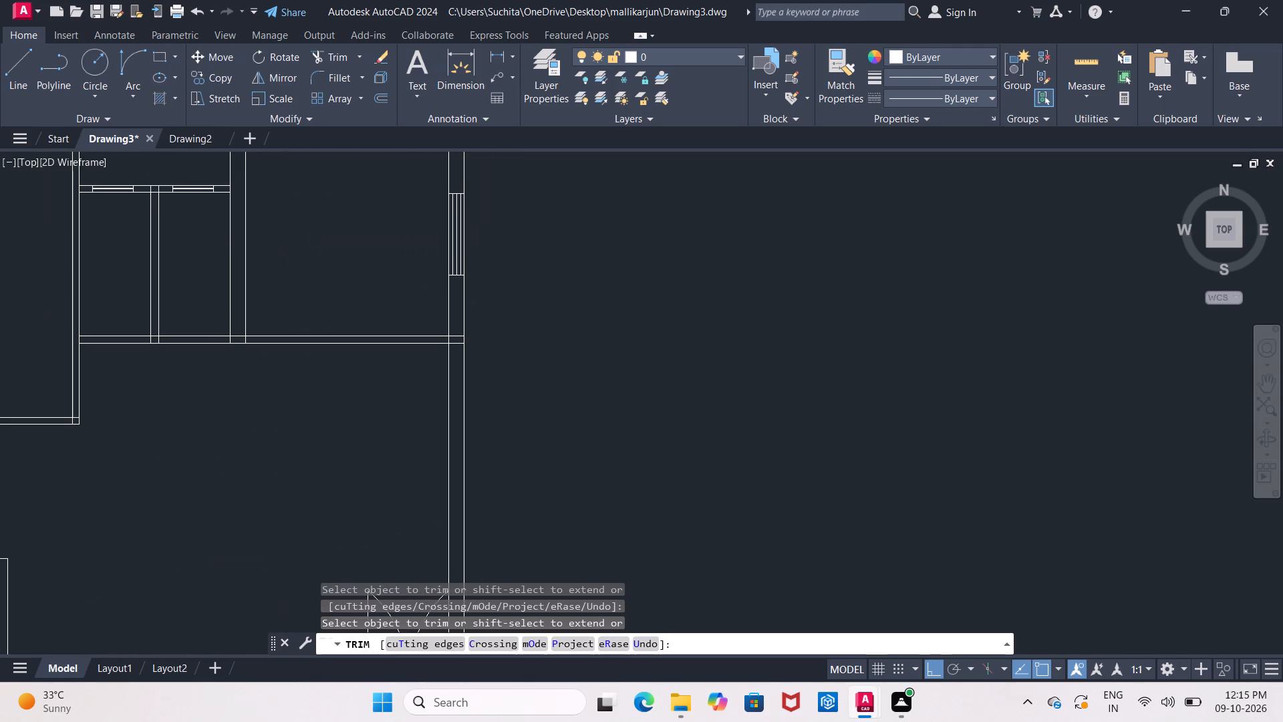
text(2")
key(Return)
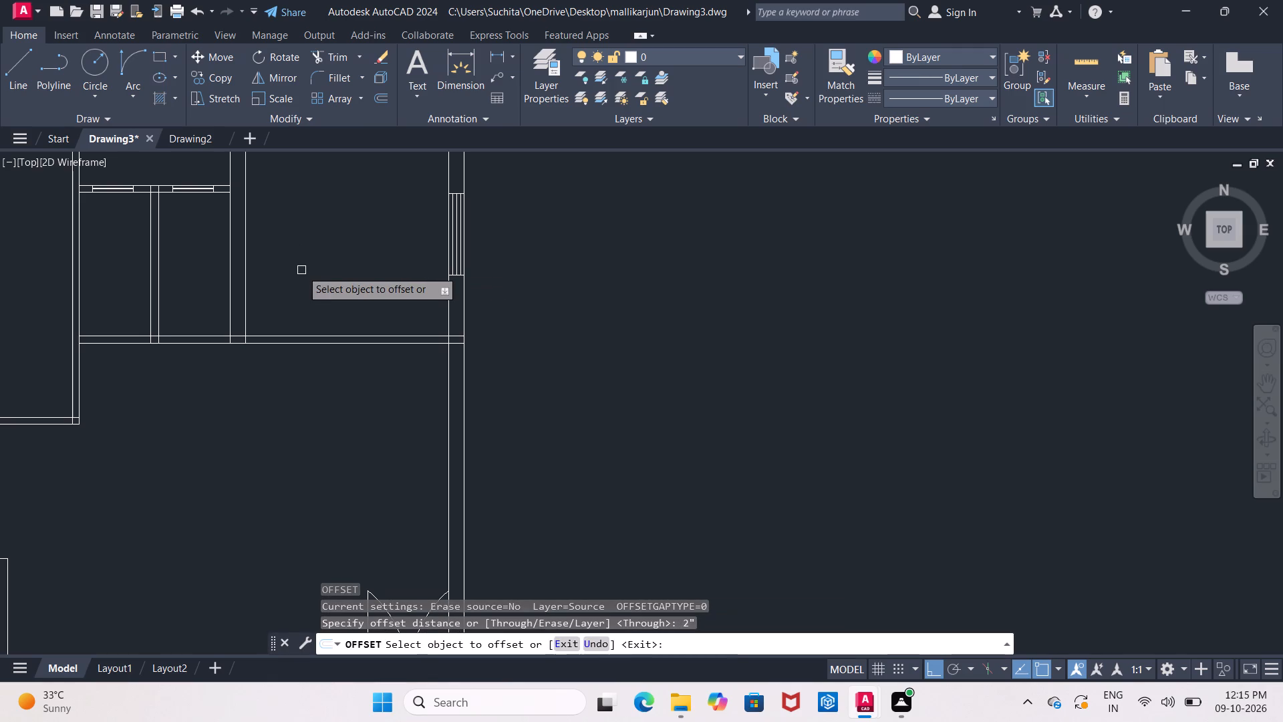
click(248, 312)
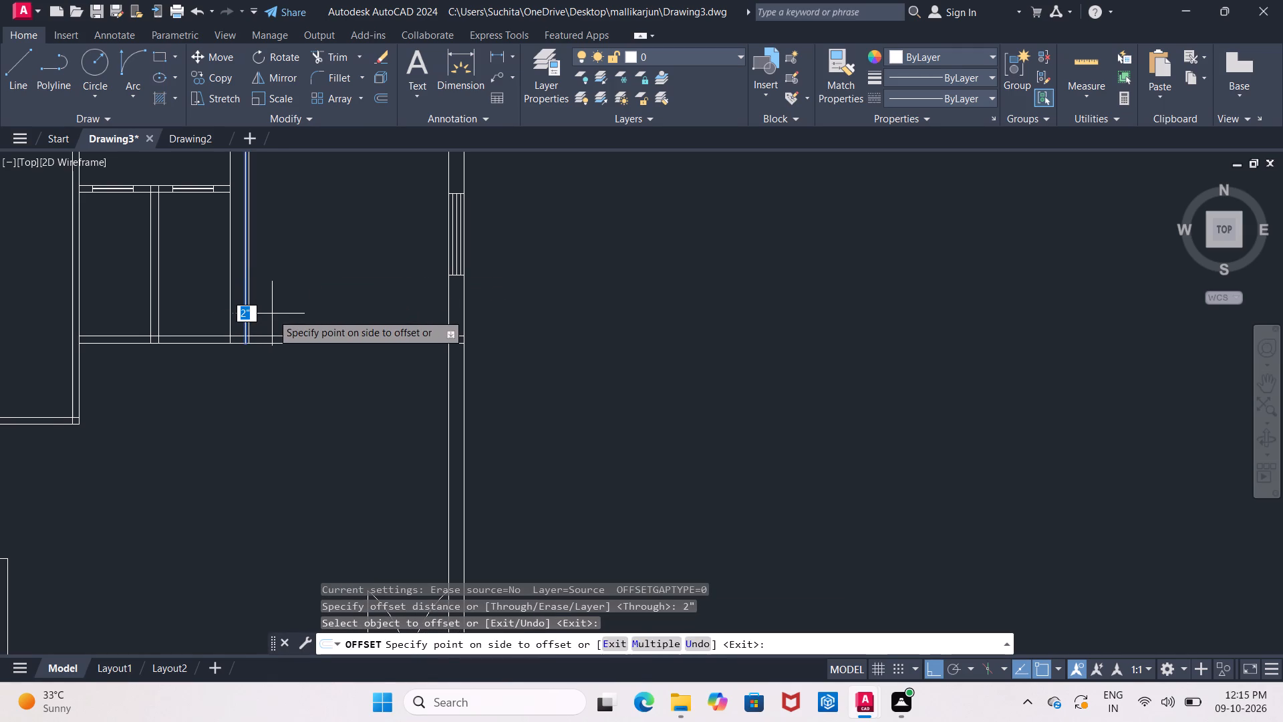
click(272, 314)
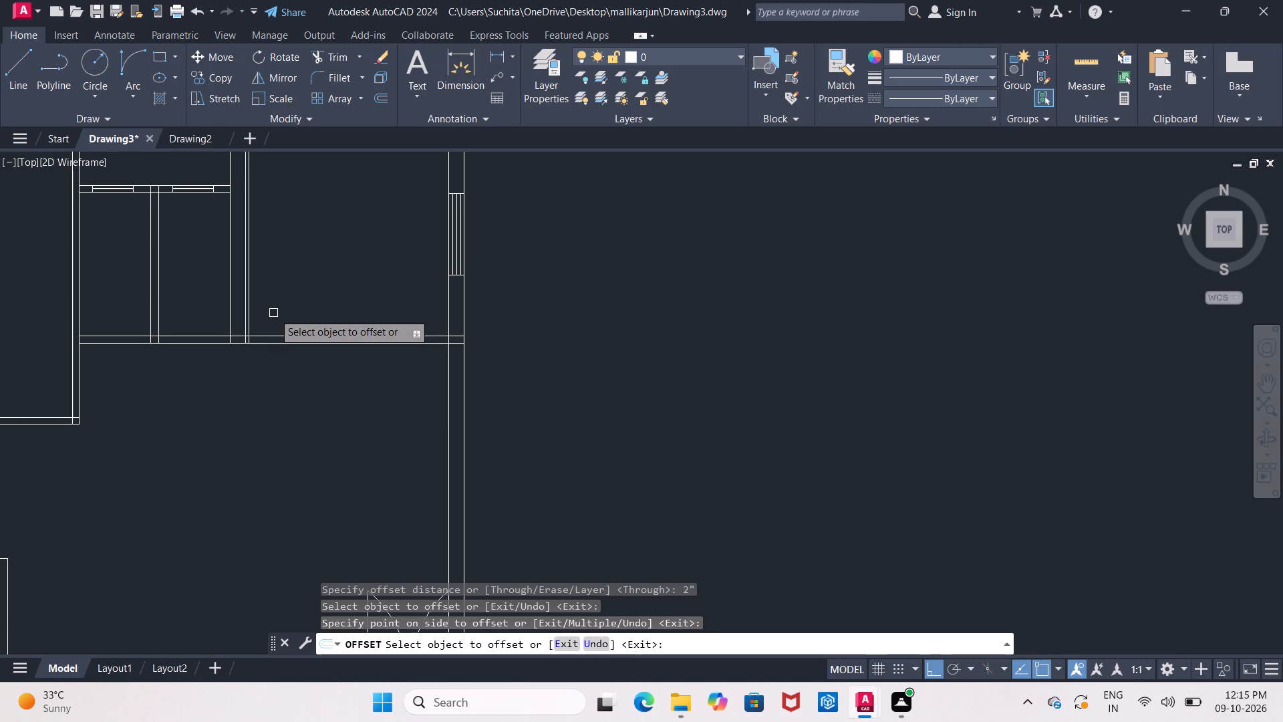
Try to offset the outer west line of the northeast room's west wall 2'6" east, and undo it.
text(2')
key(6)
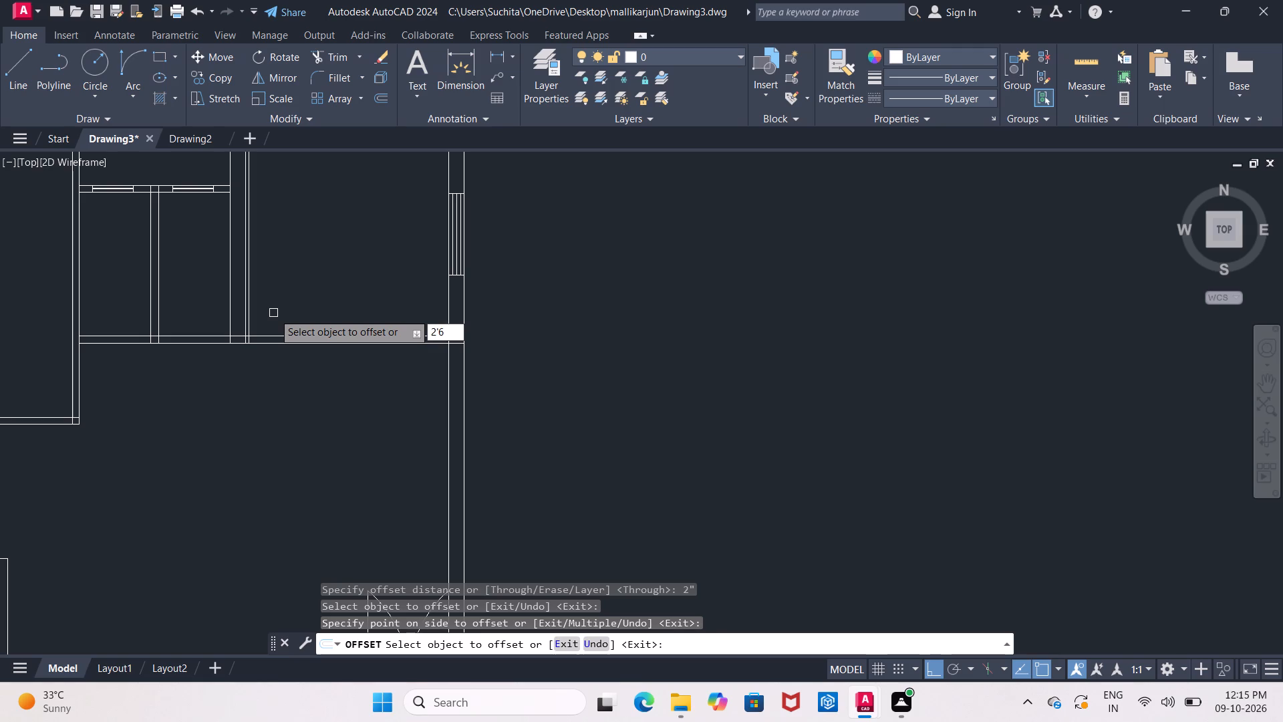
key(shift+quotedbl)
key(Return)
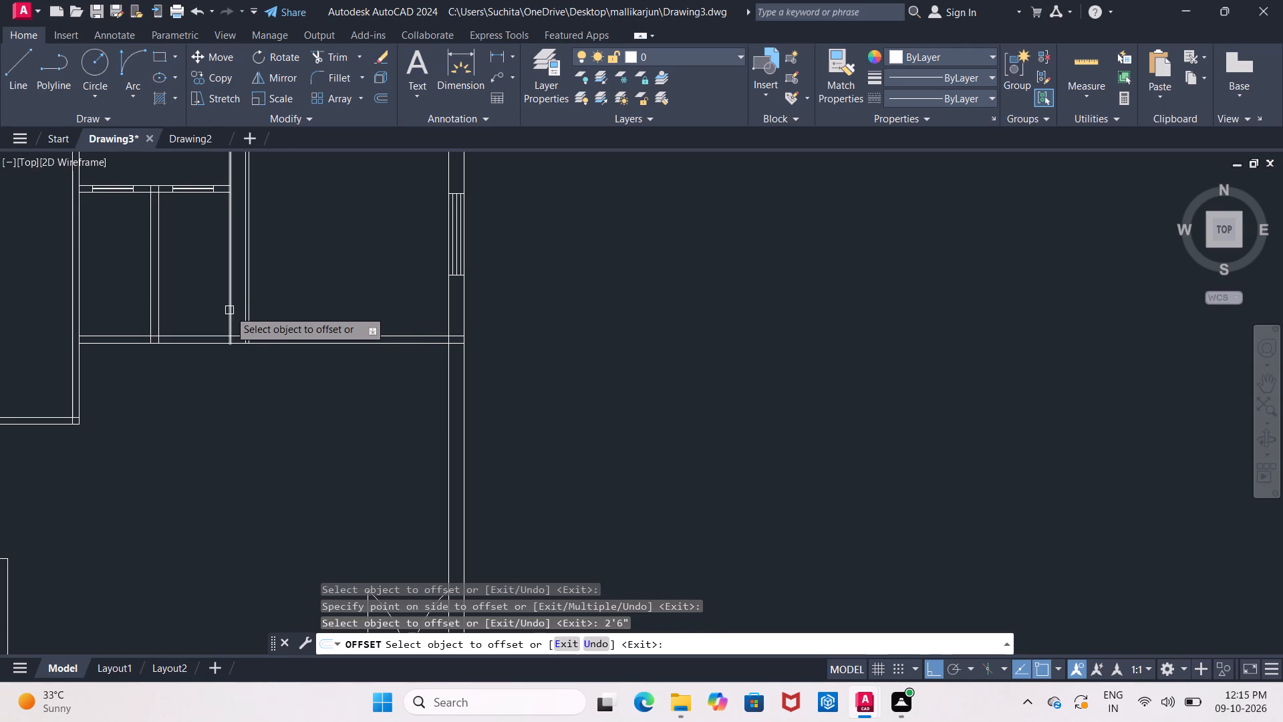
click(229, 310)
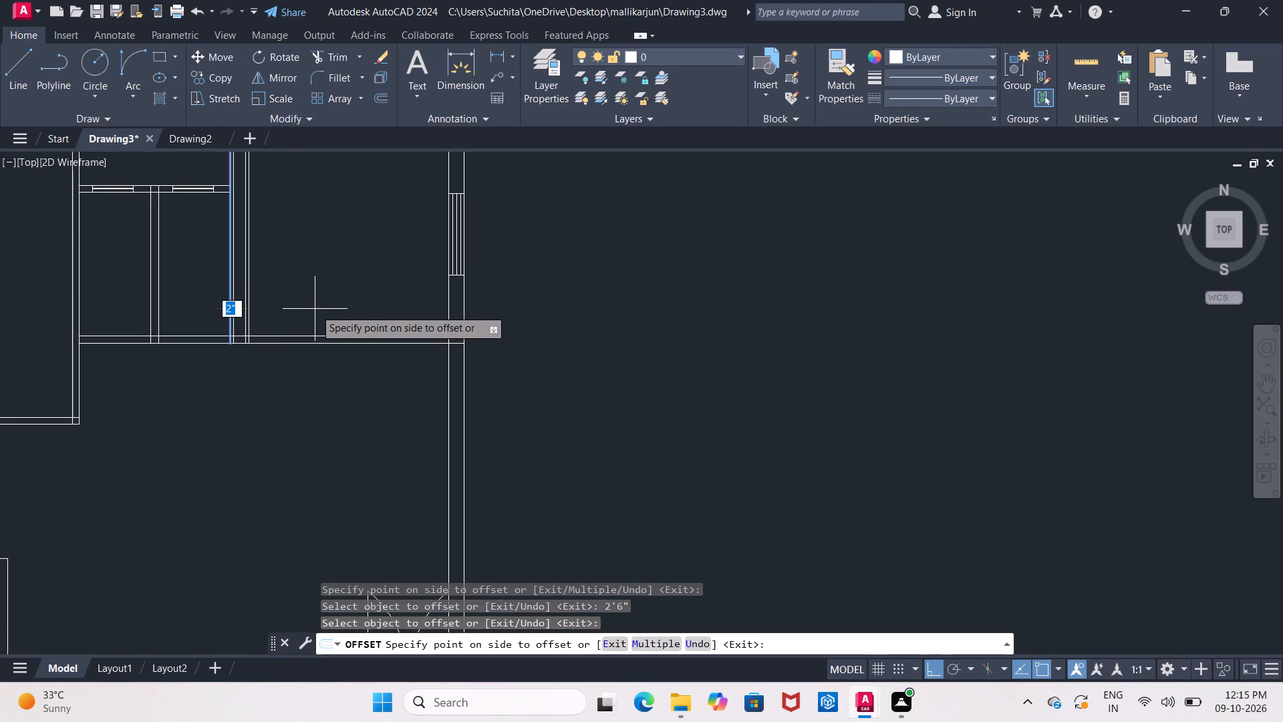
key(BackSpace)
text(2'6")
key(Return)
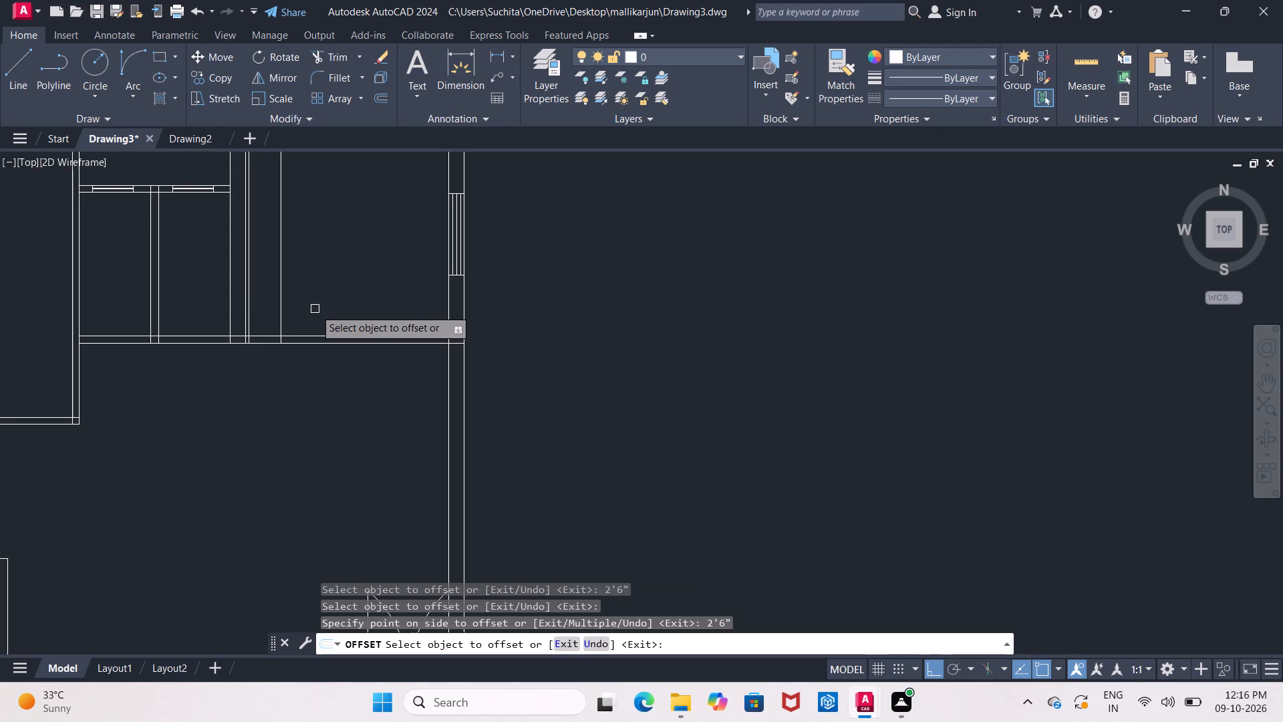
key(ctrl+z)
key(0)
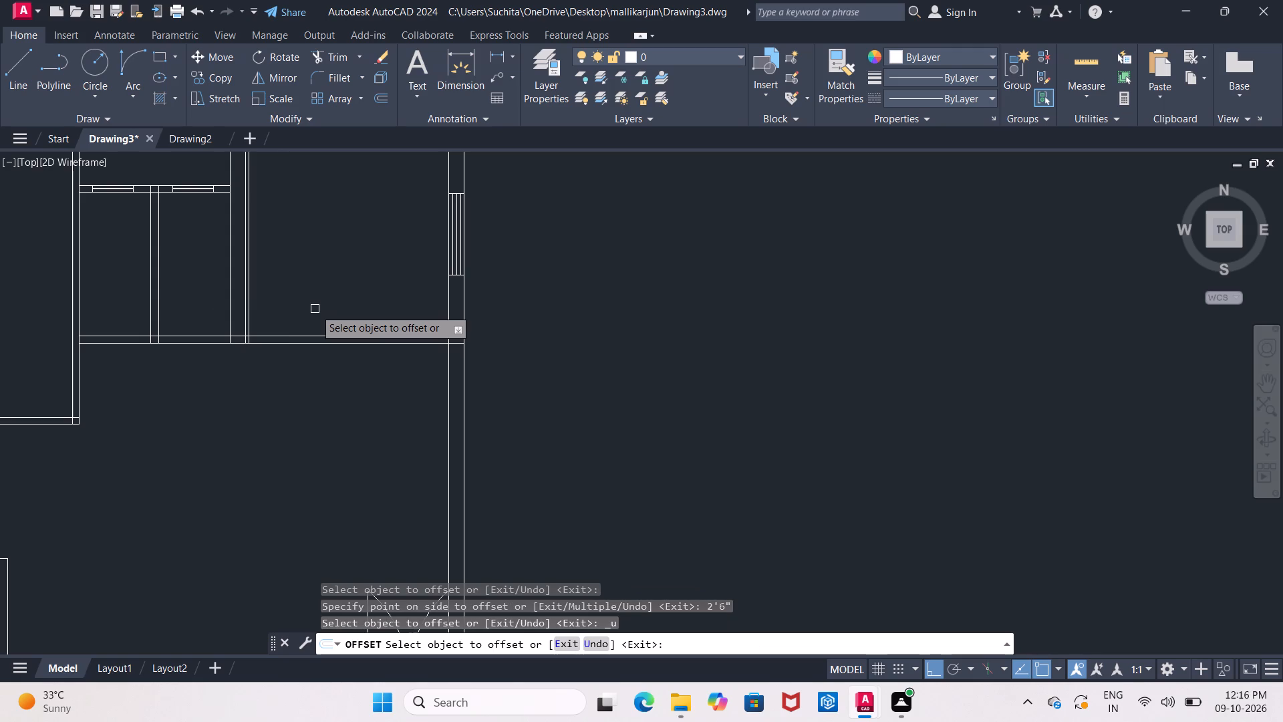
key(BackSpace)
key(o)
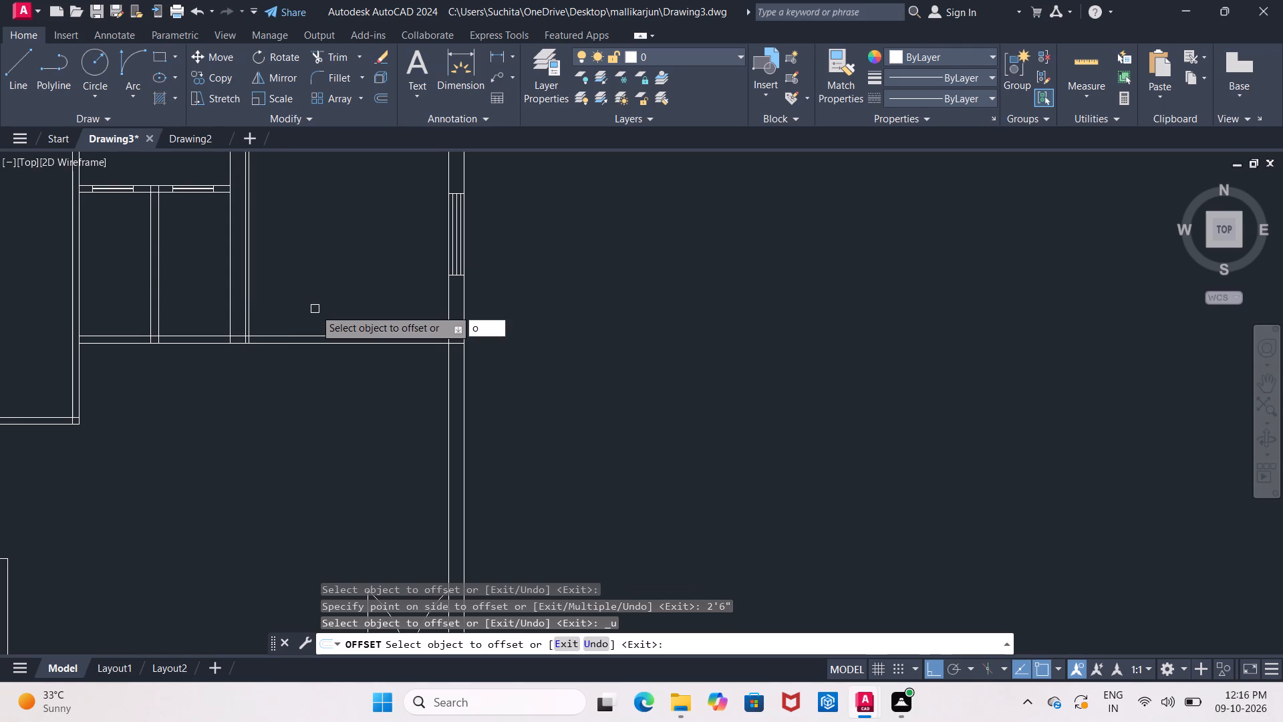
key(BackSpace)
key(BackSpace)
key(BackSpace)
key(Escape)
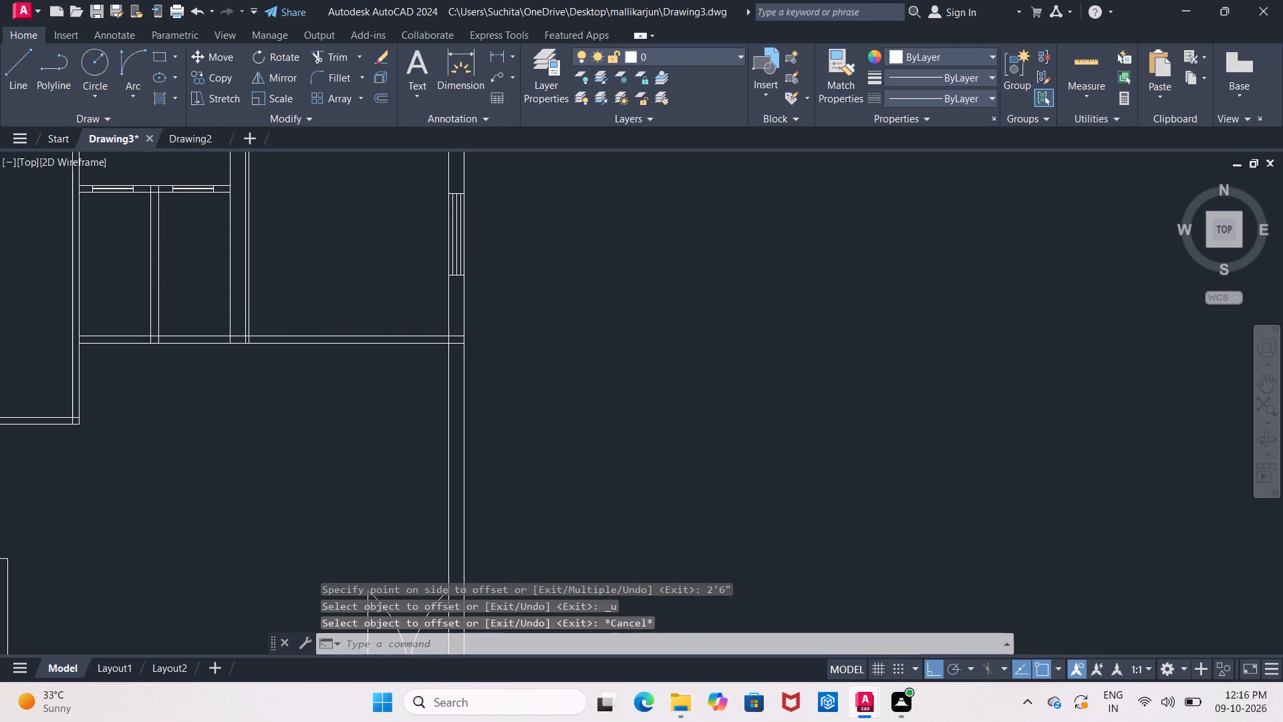
Offset the northeast room's 2" opening line 2'6" east, and the outer line of its south wall 2'6" north.
key(o)
key(Return)
text(2'6")
key(Return)
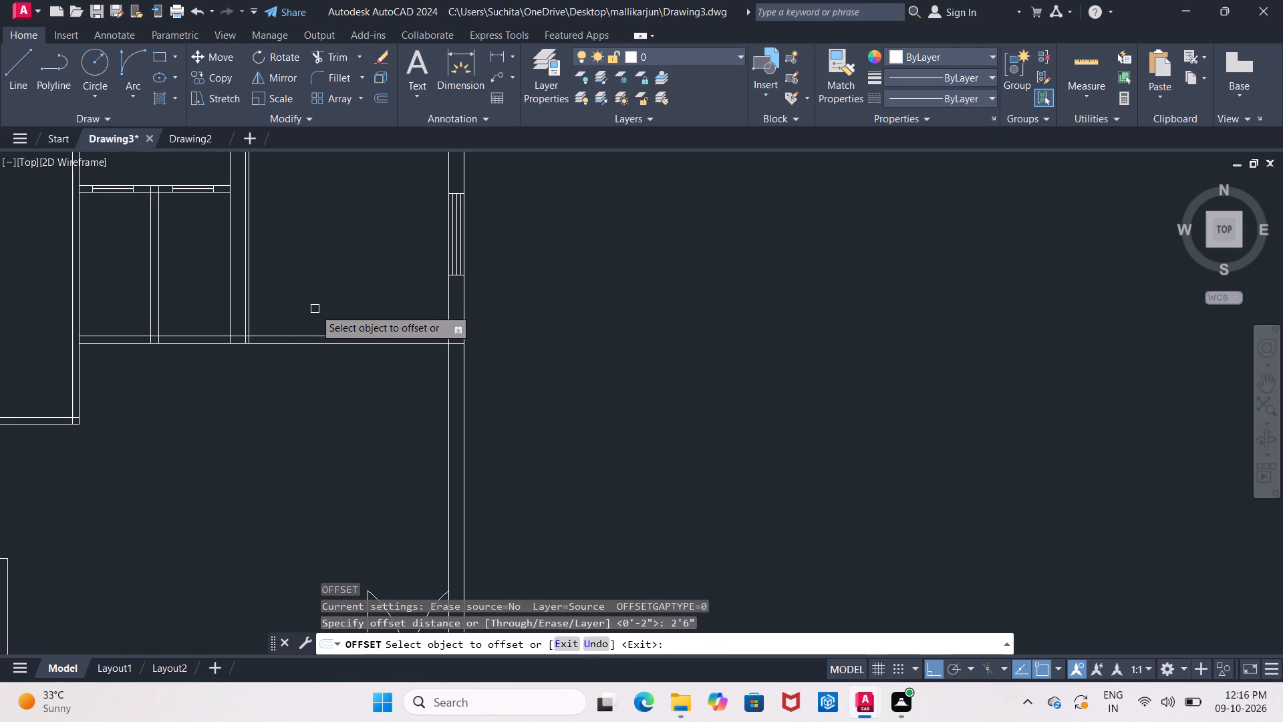
click(252, 308)
click(292, 302)
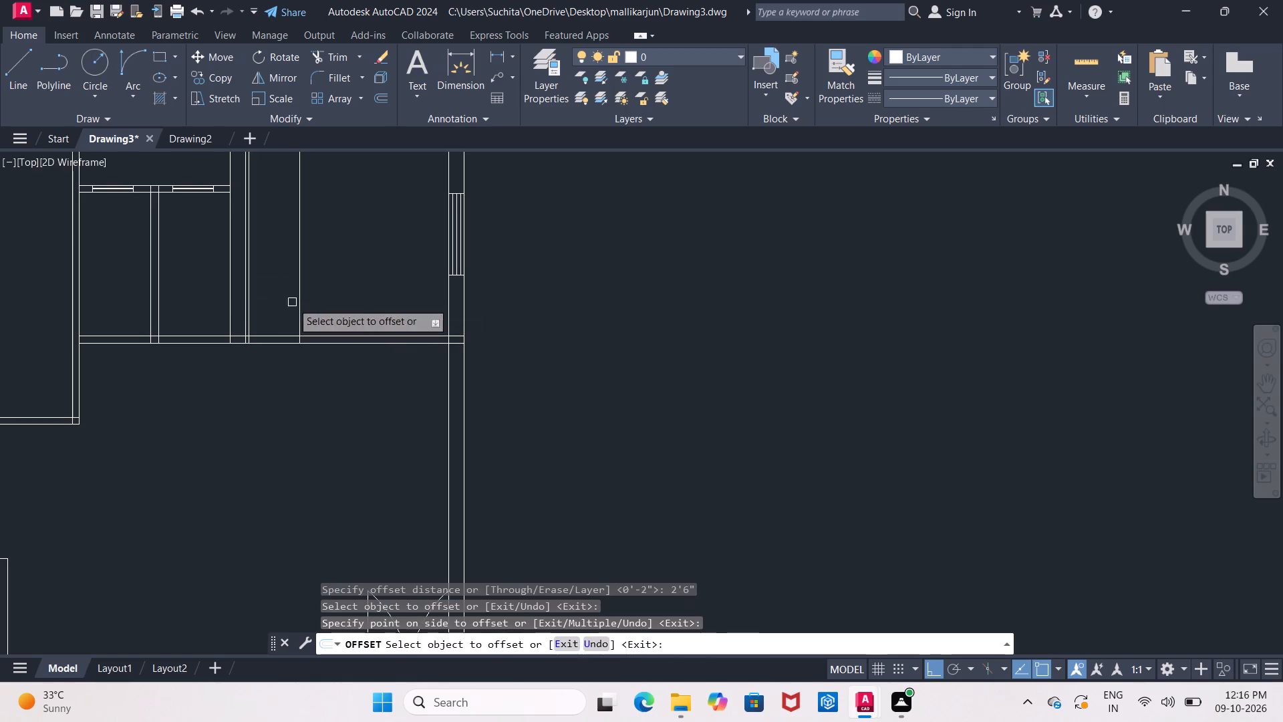
click(278, 344)
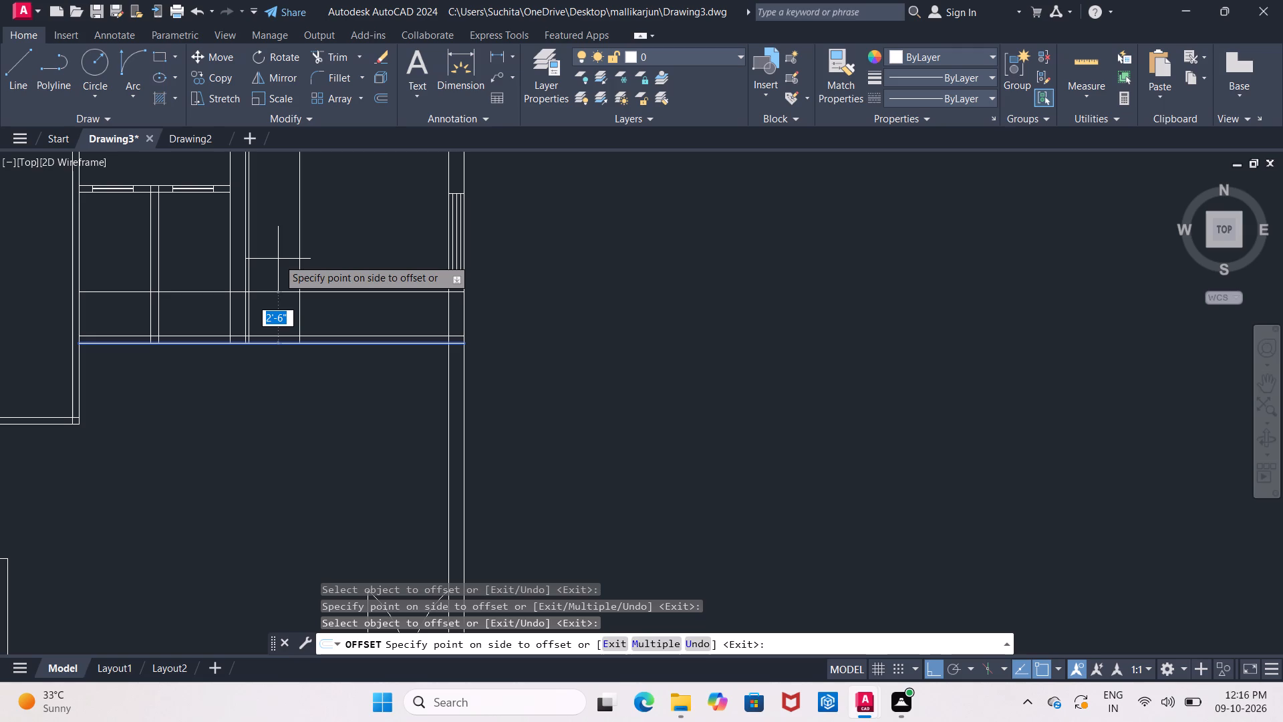
click(278, 259)
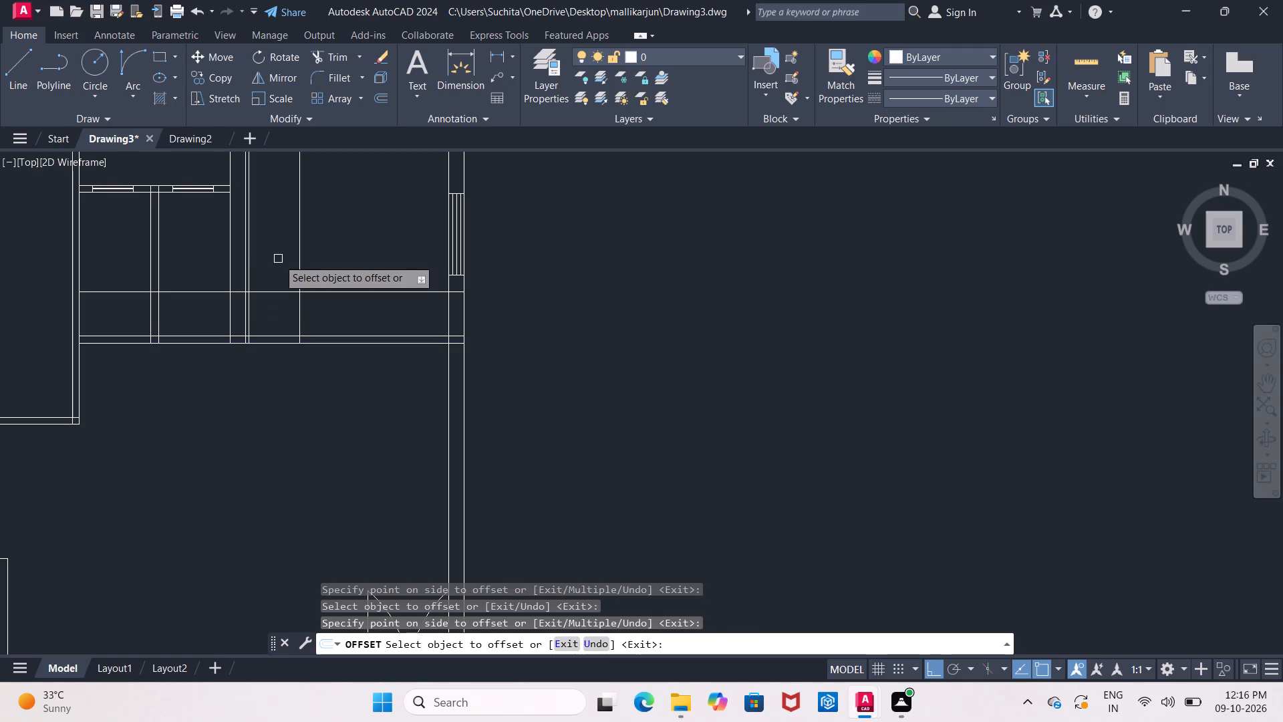
Offset the east line of the partition between the two small rooms and the east line of their west wall 2" east.
middle_drag(278, 259, 401, 227)
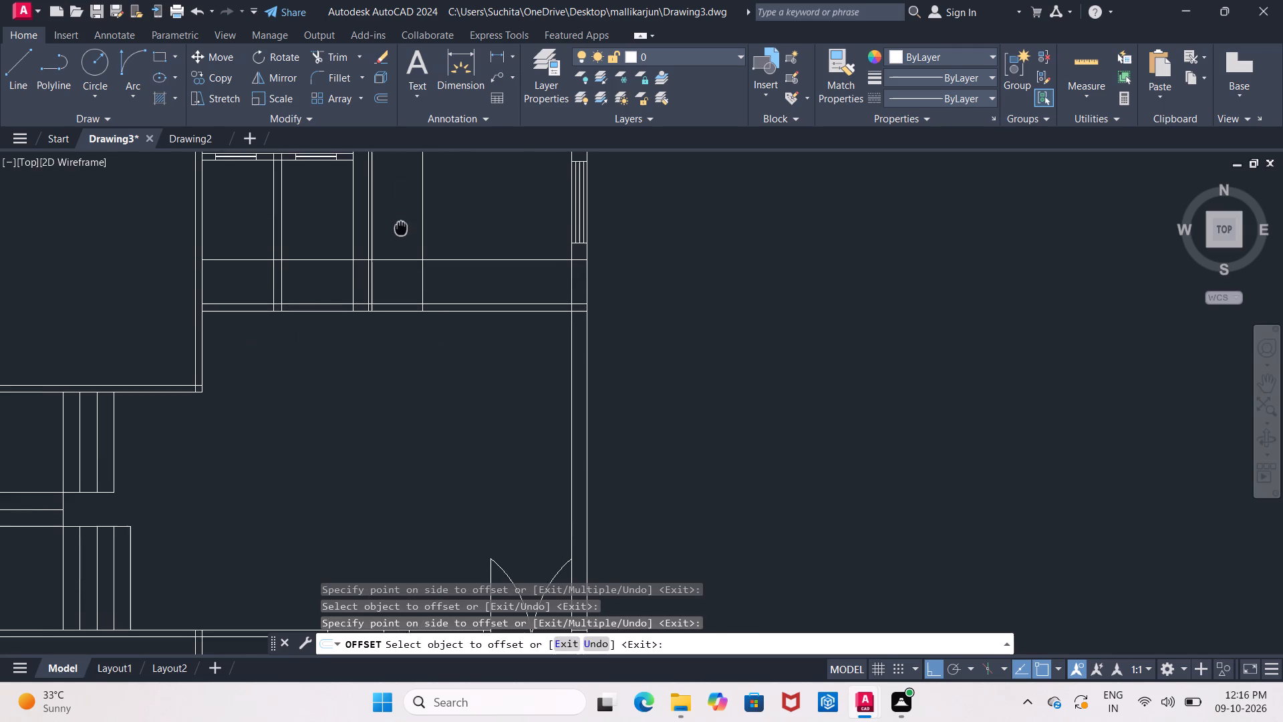
middle_drag(401, 227, 401, 228)
middle_drag(399, 234, 400, 250)
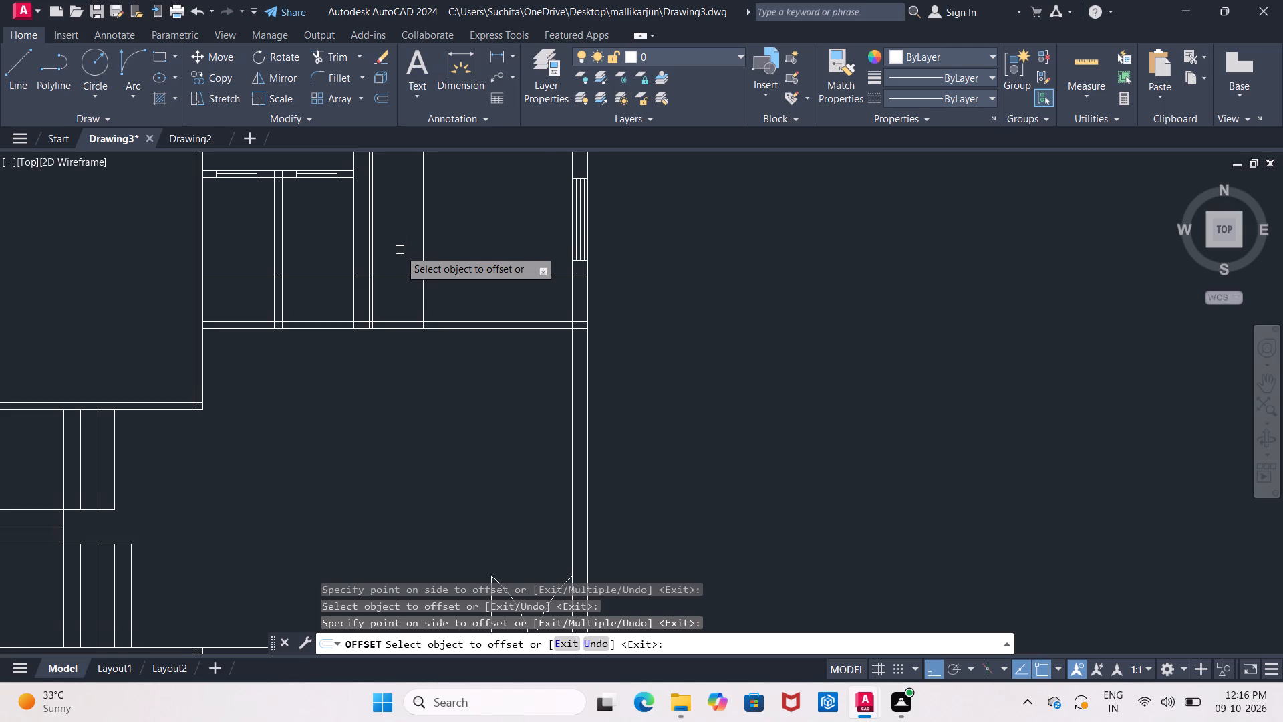
key(Return)
key(Return)
key(2)
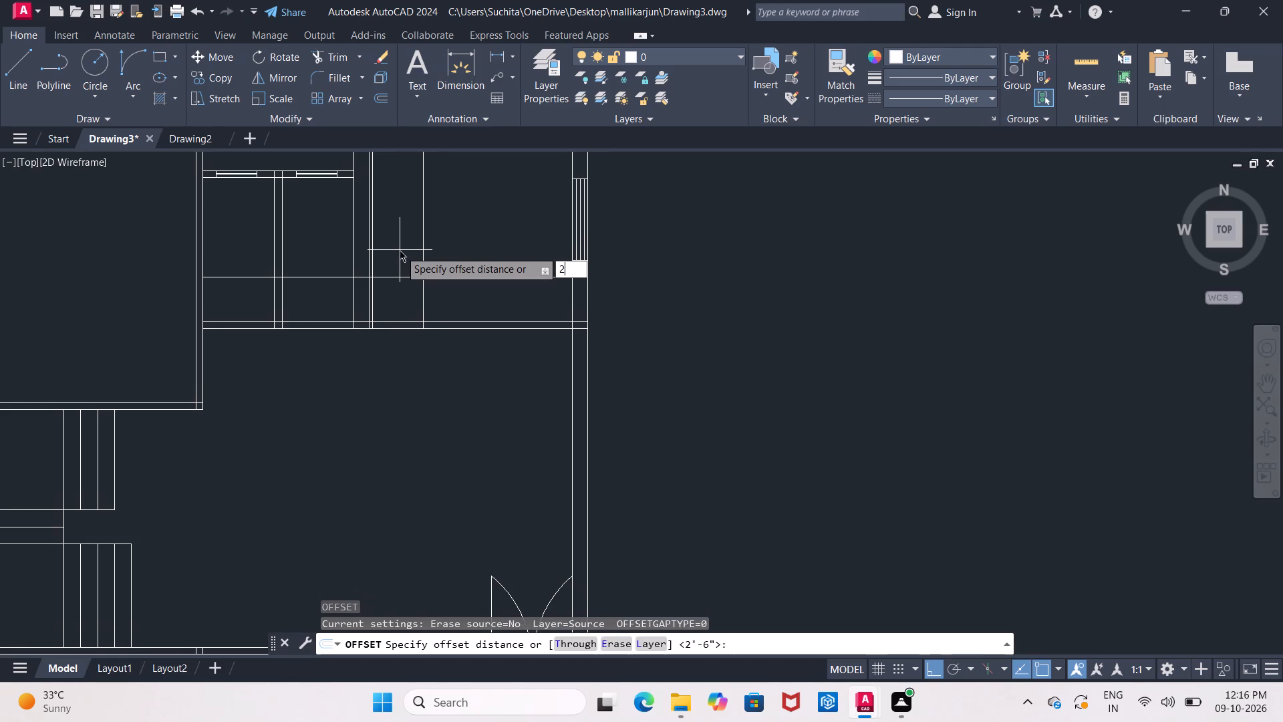
key(shift+quotedbl)
key(Return)
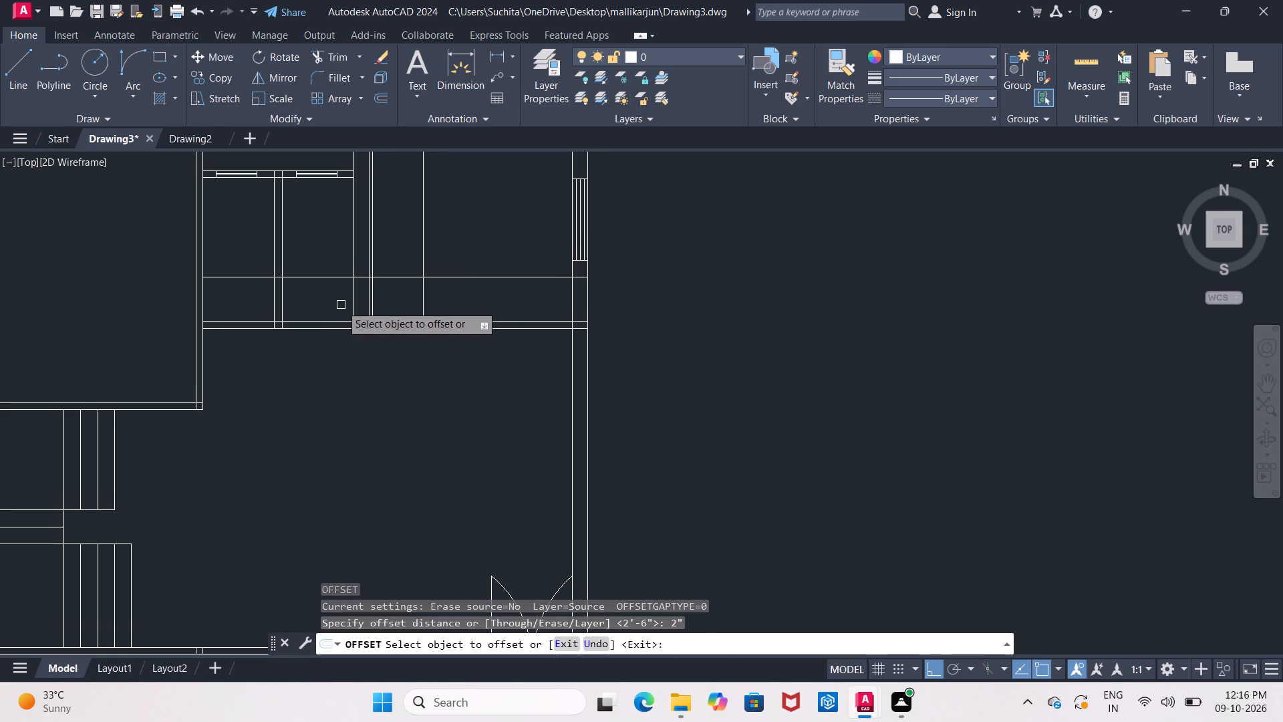
click(281, 314)
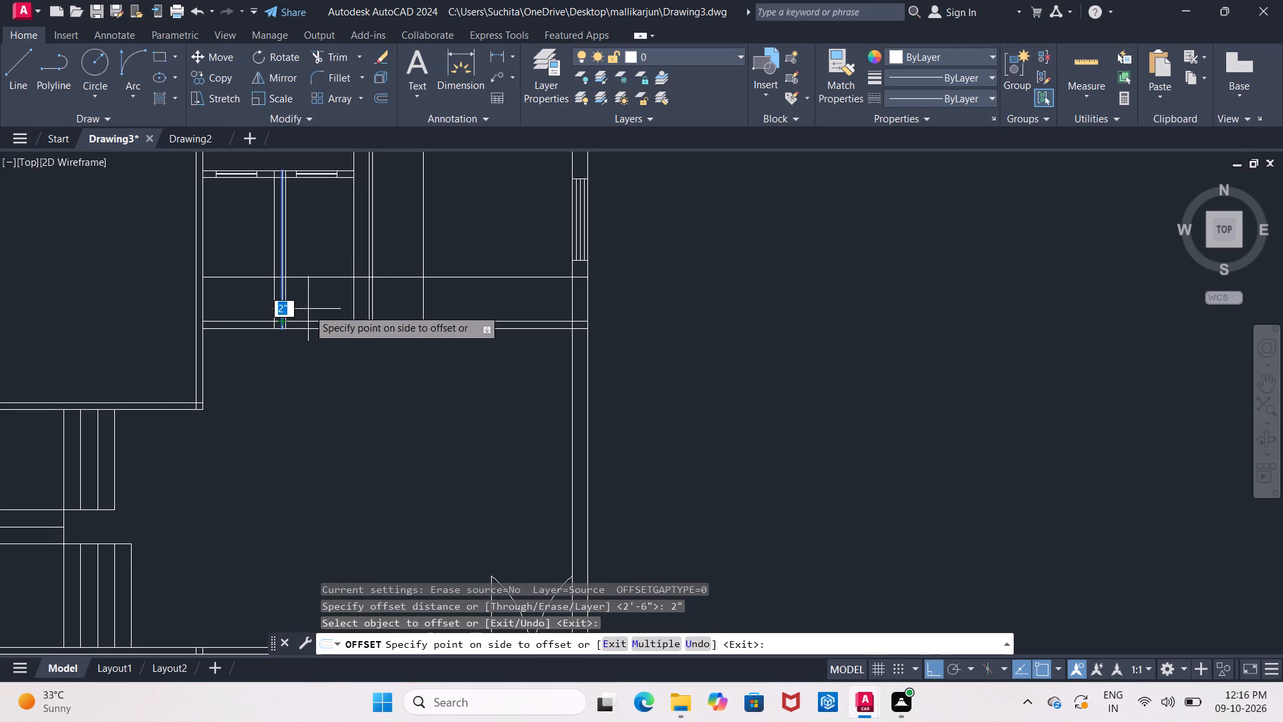
click(308, 309)
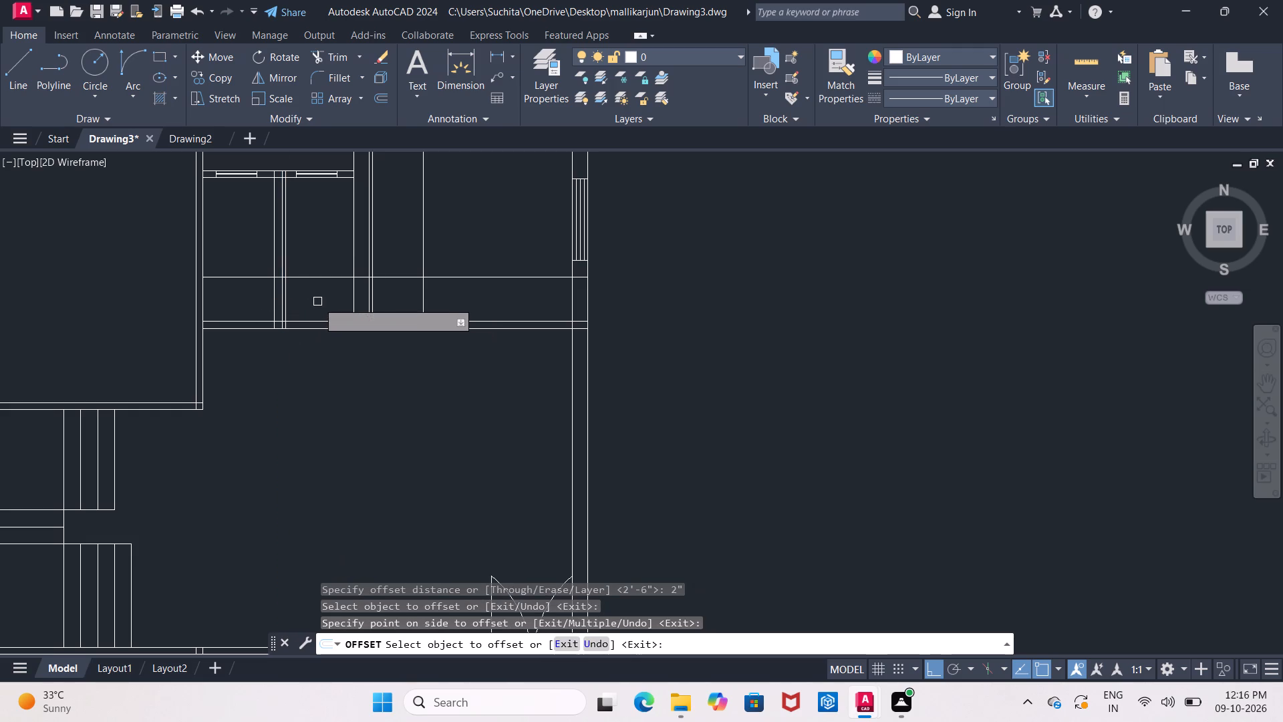
click(206, 301)
click(221, 307)
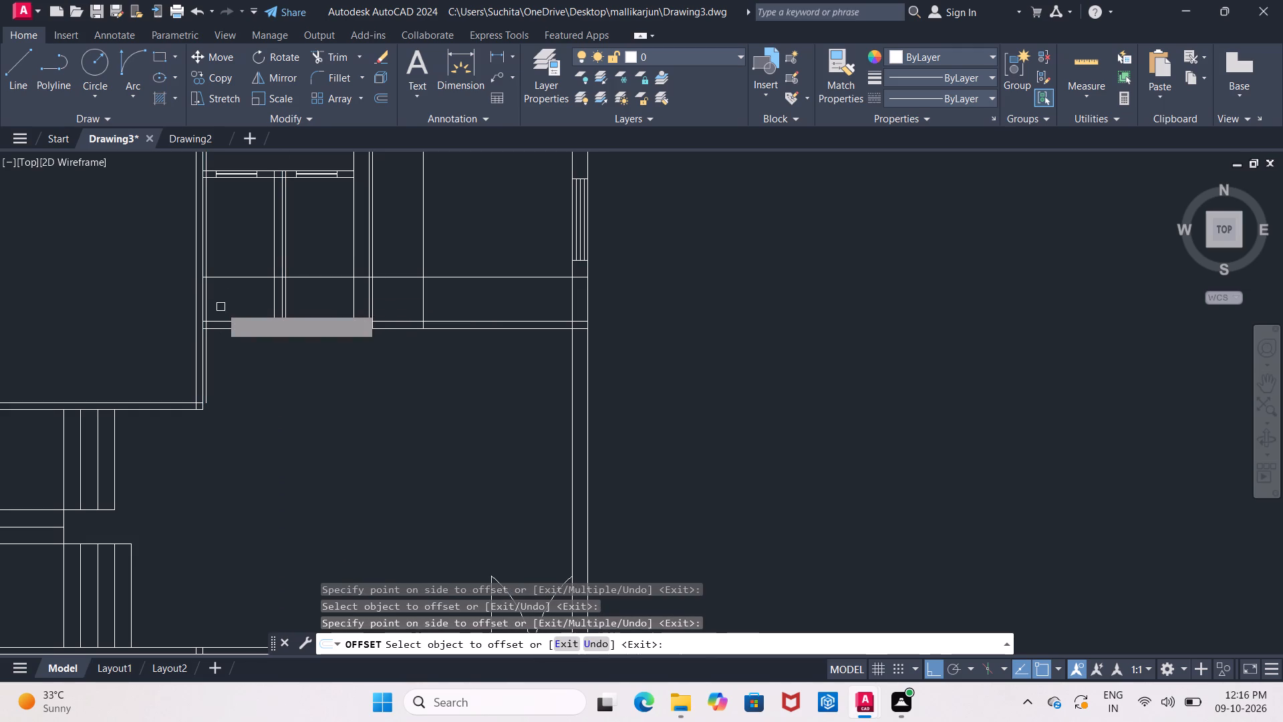
key(Return)
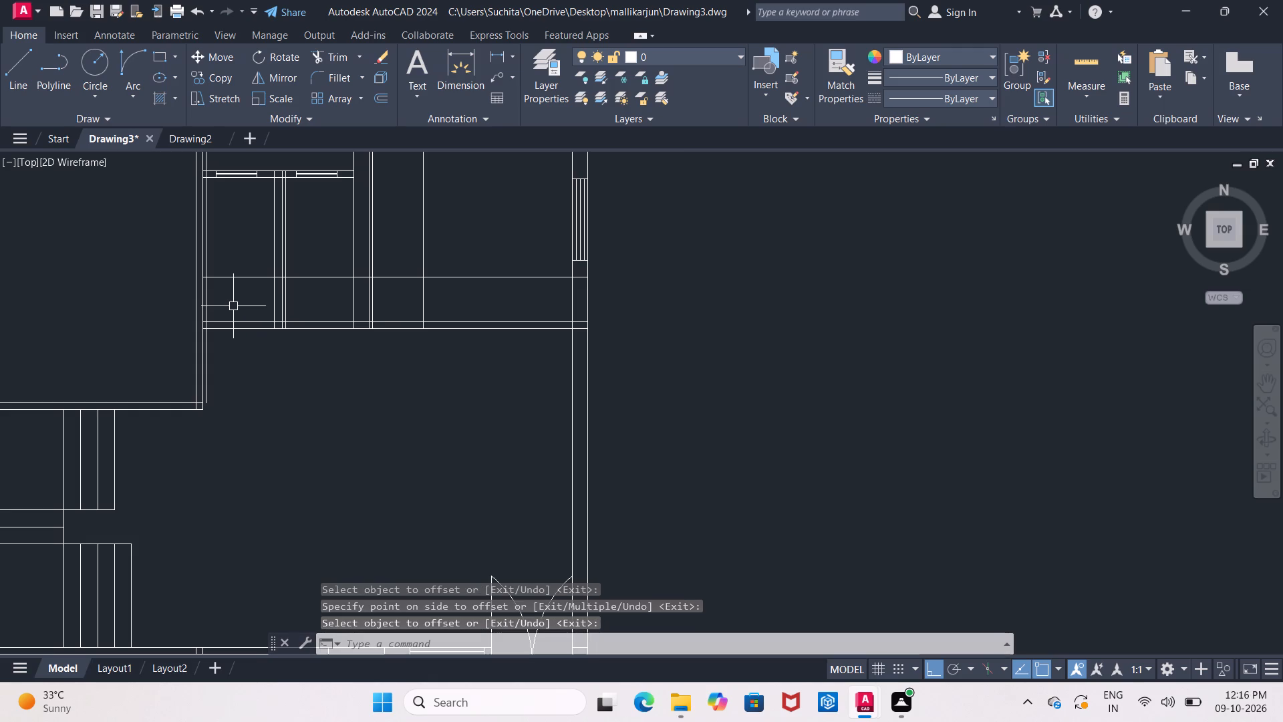
Offset the 2" opening lines in both small rooms 2'6" east to mark the far sides of the openings.
key(Return)
text(2'6")
key(Return)
scroll(233, 306, up, 1)
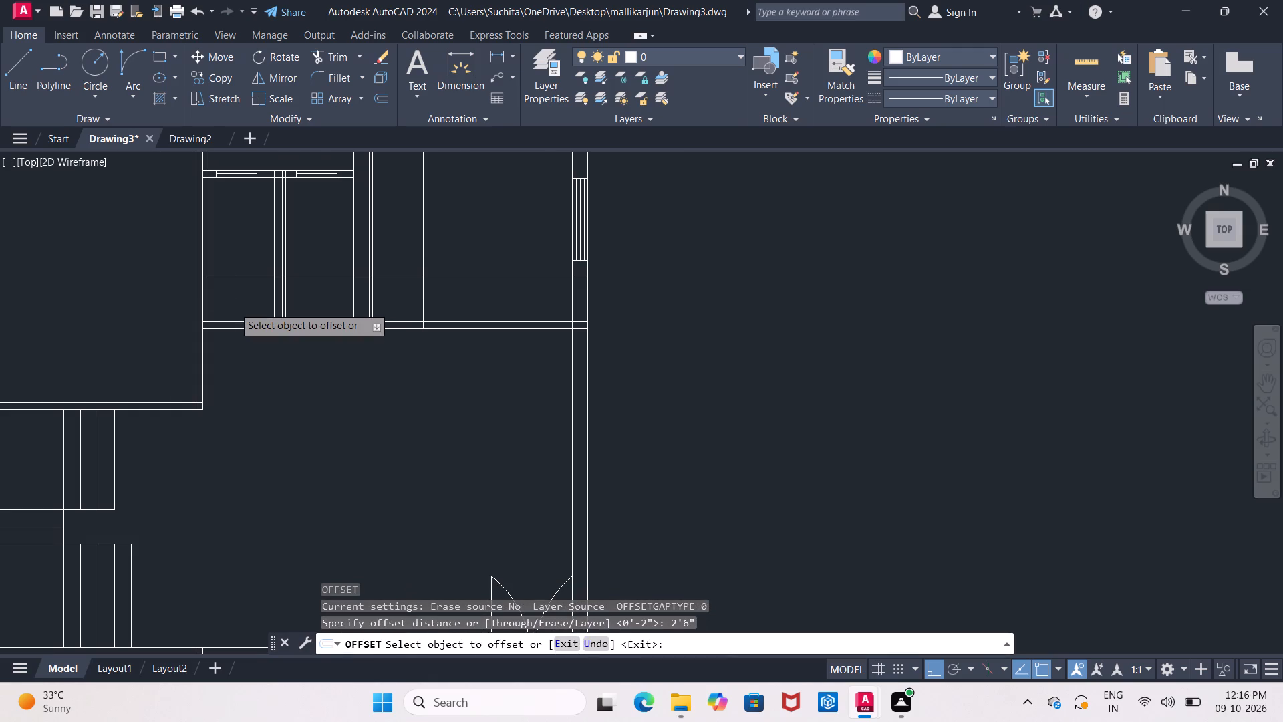
click(192, 308)
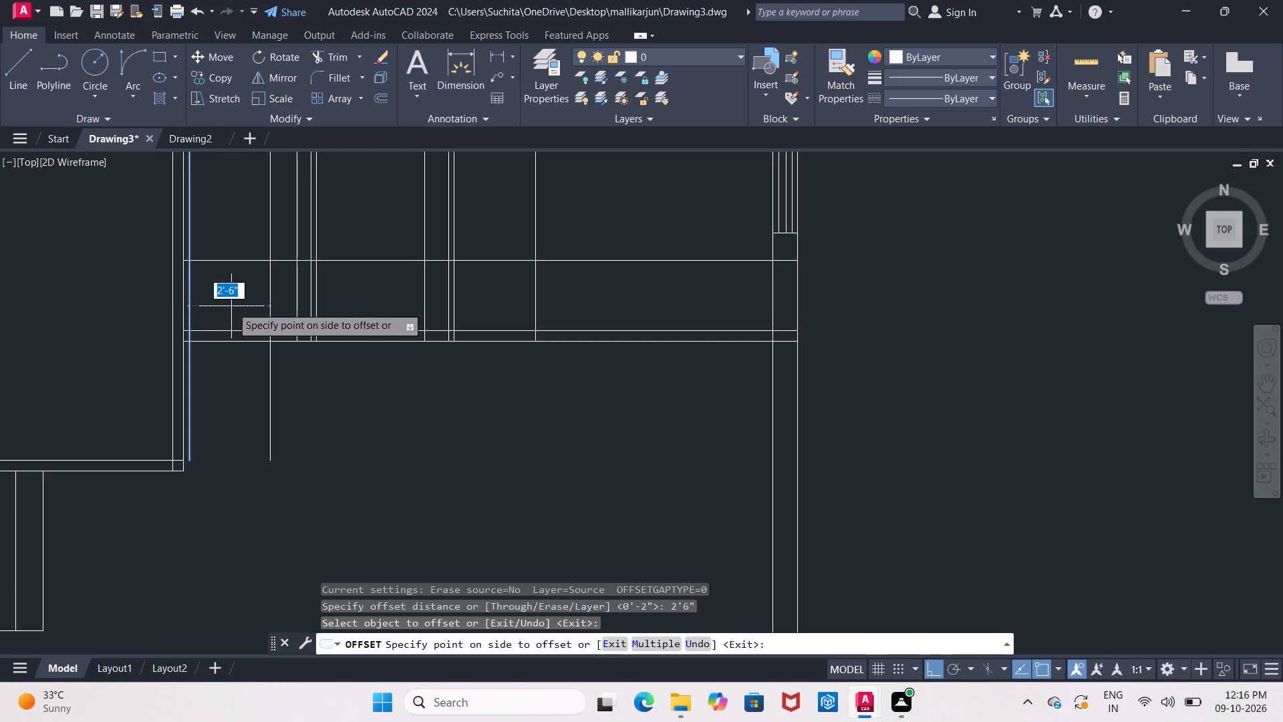
click(231, 306)
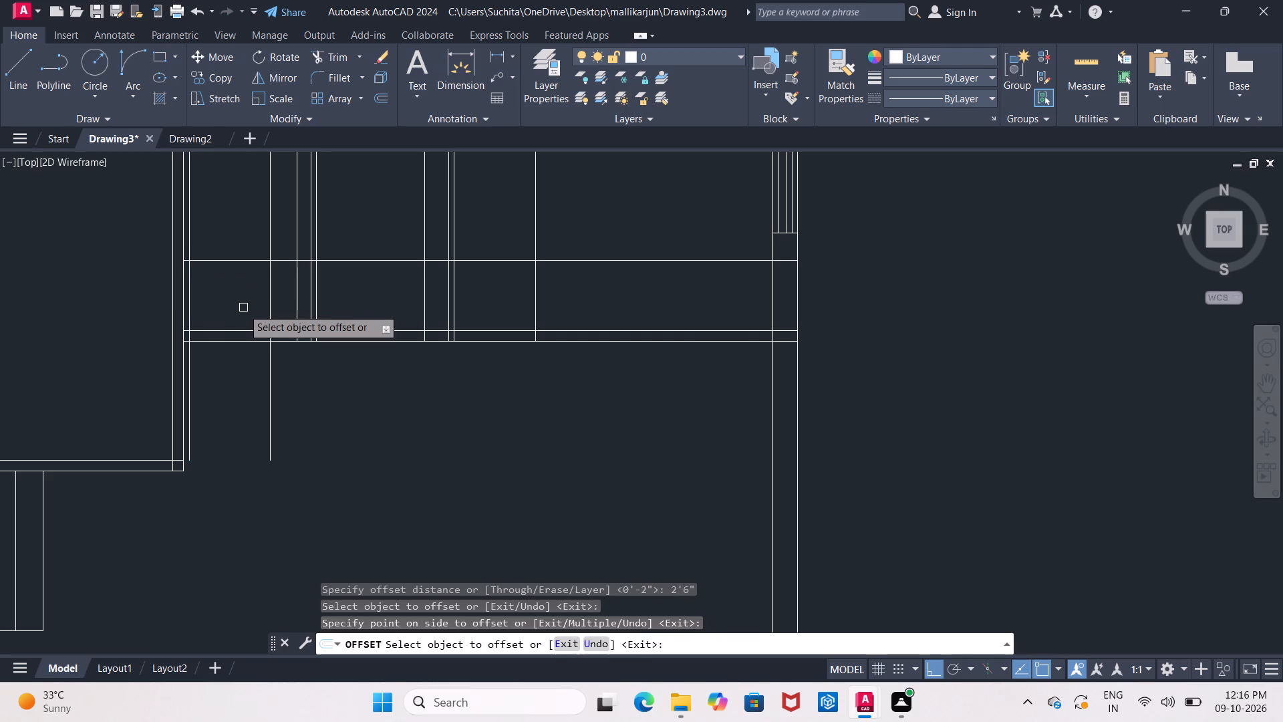
scroll(242, 308, down, 1)
scroll(304, 299, up, 1)
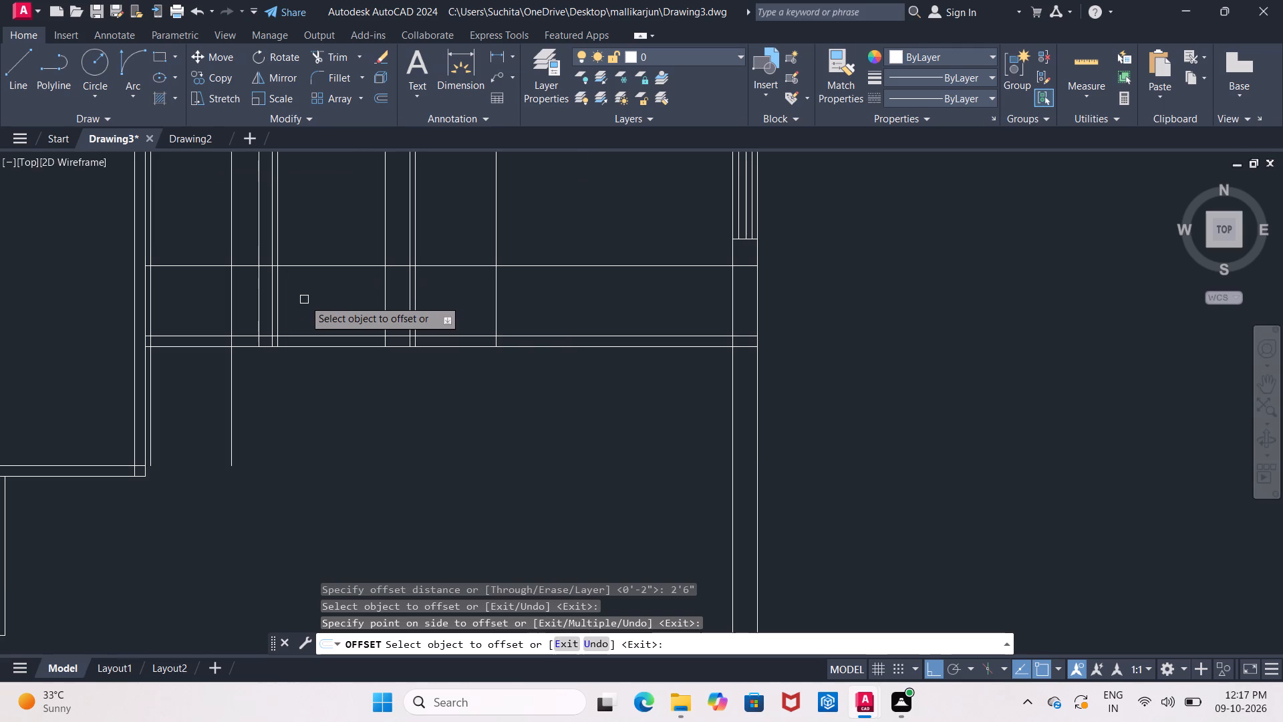
click(279, 313)
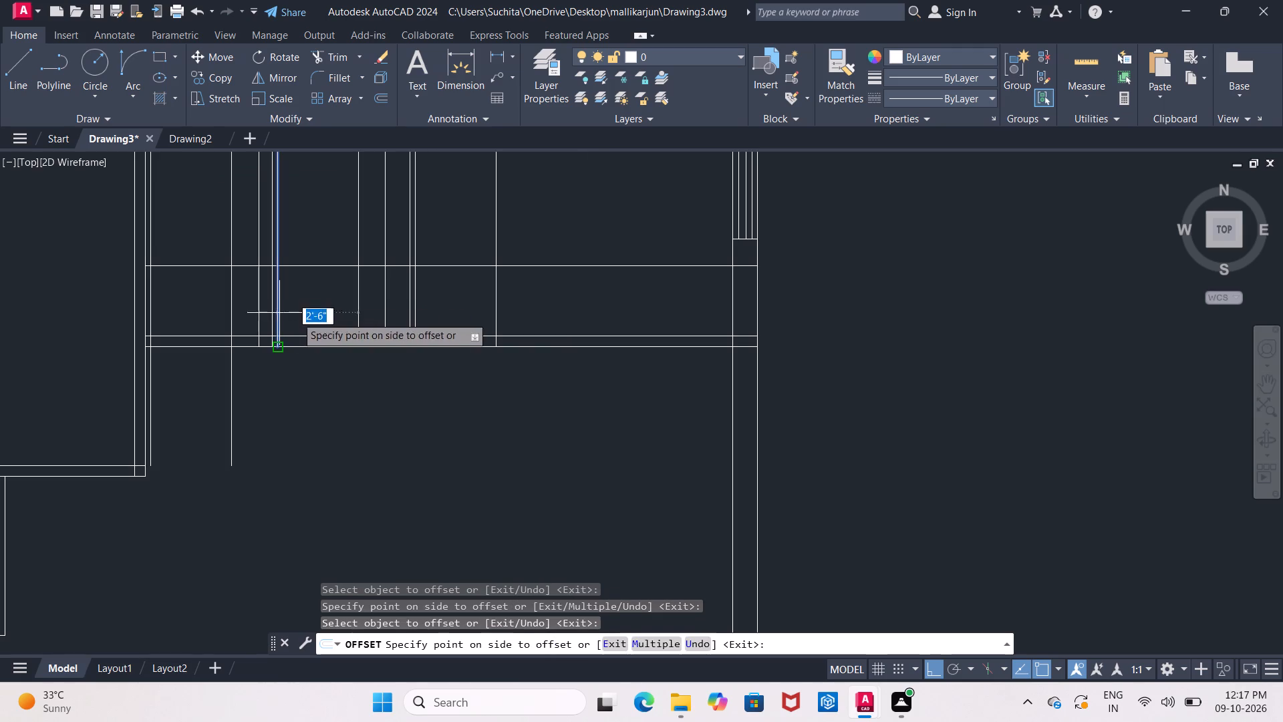
click(309, 314)
key(Escape)
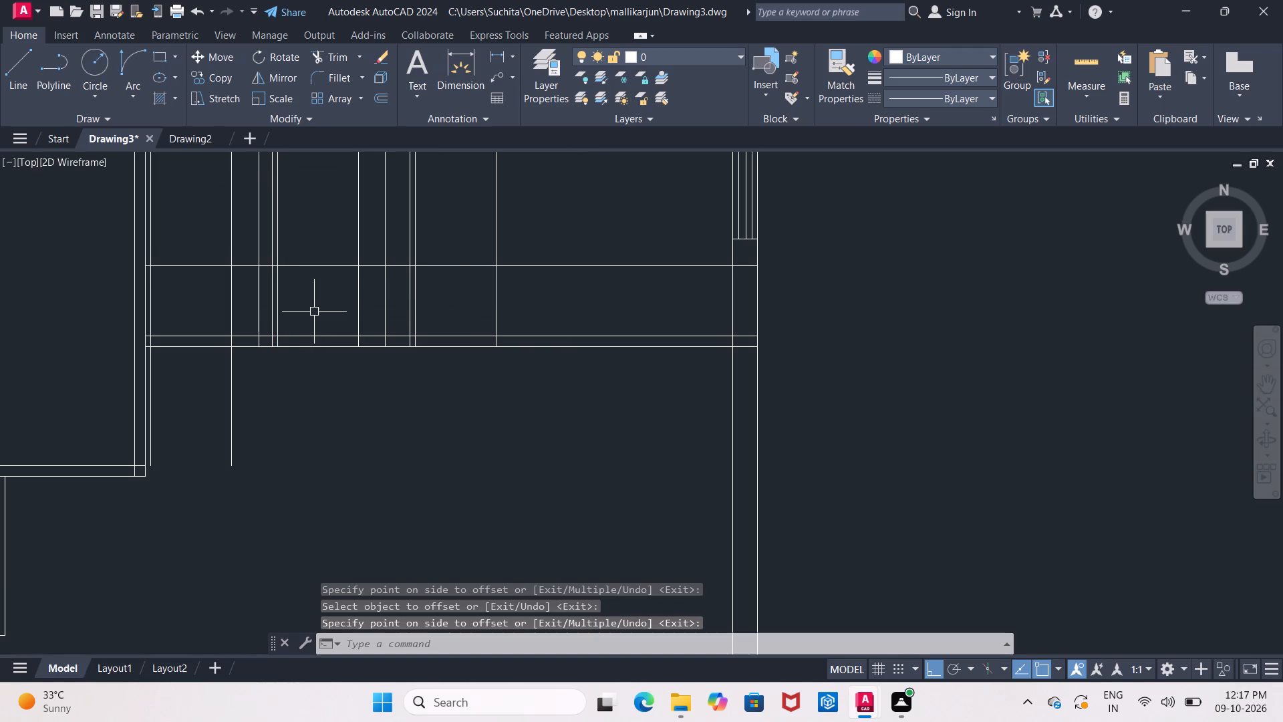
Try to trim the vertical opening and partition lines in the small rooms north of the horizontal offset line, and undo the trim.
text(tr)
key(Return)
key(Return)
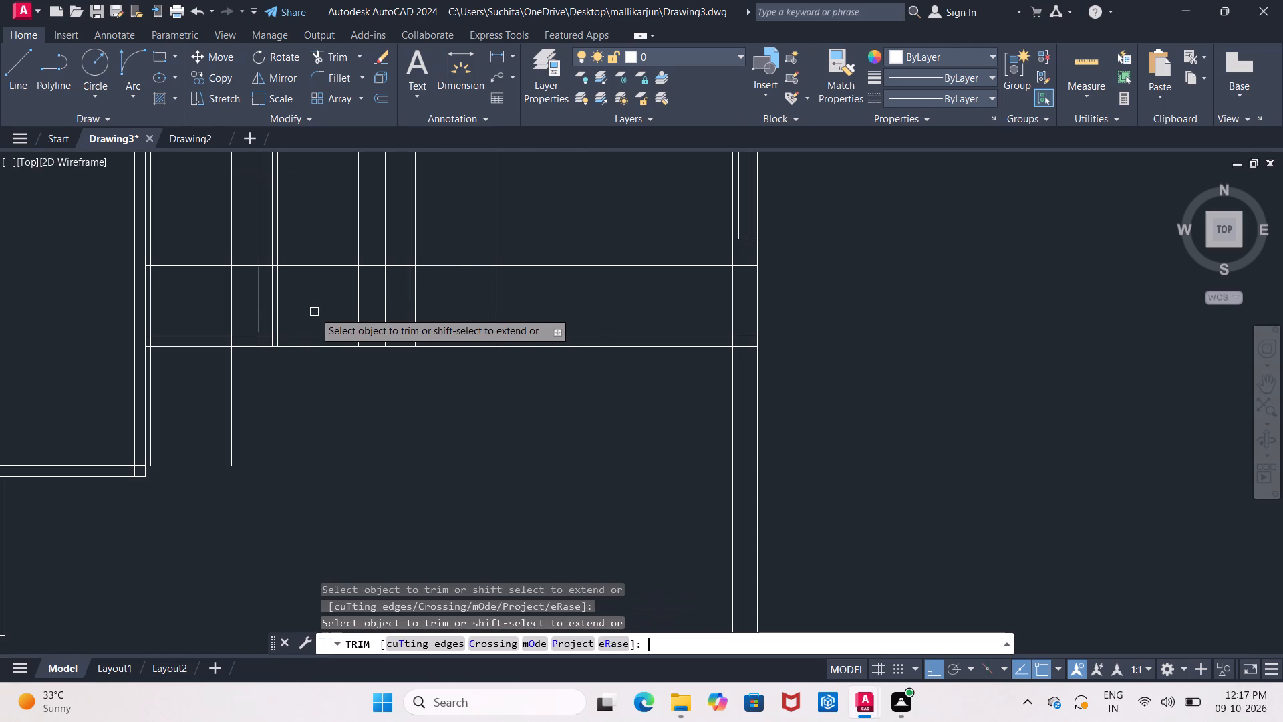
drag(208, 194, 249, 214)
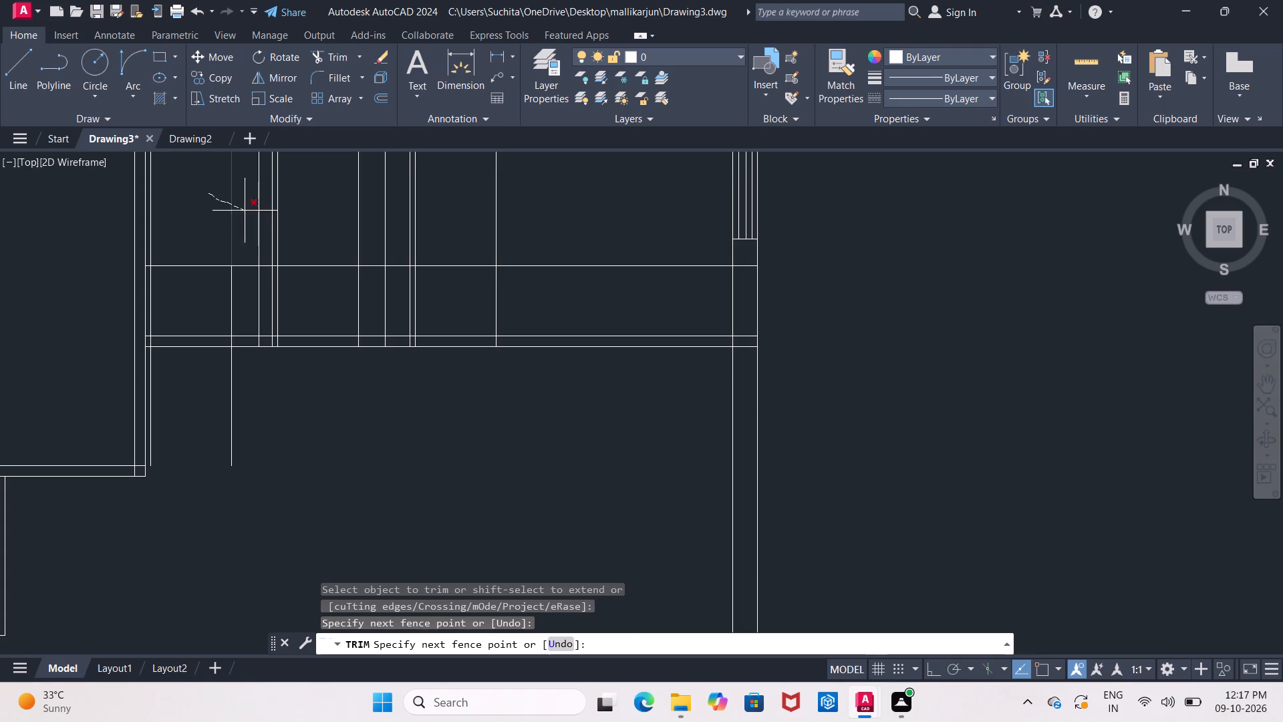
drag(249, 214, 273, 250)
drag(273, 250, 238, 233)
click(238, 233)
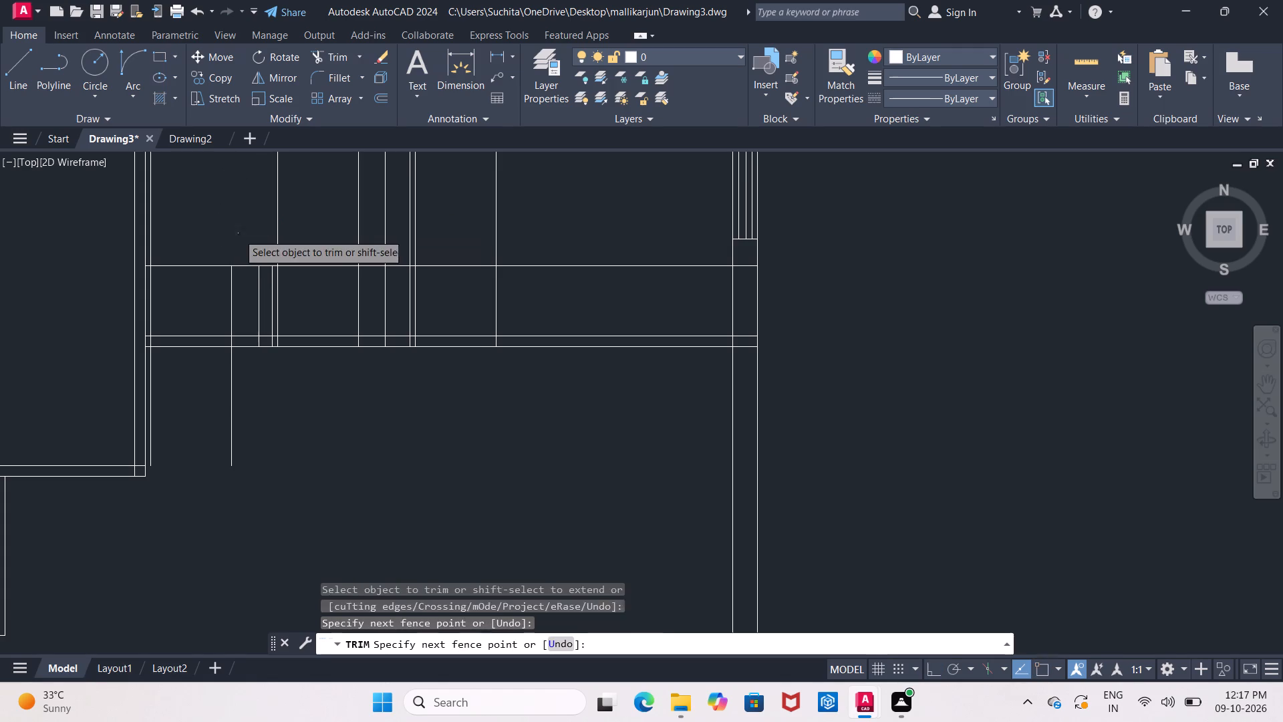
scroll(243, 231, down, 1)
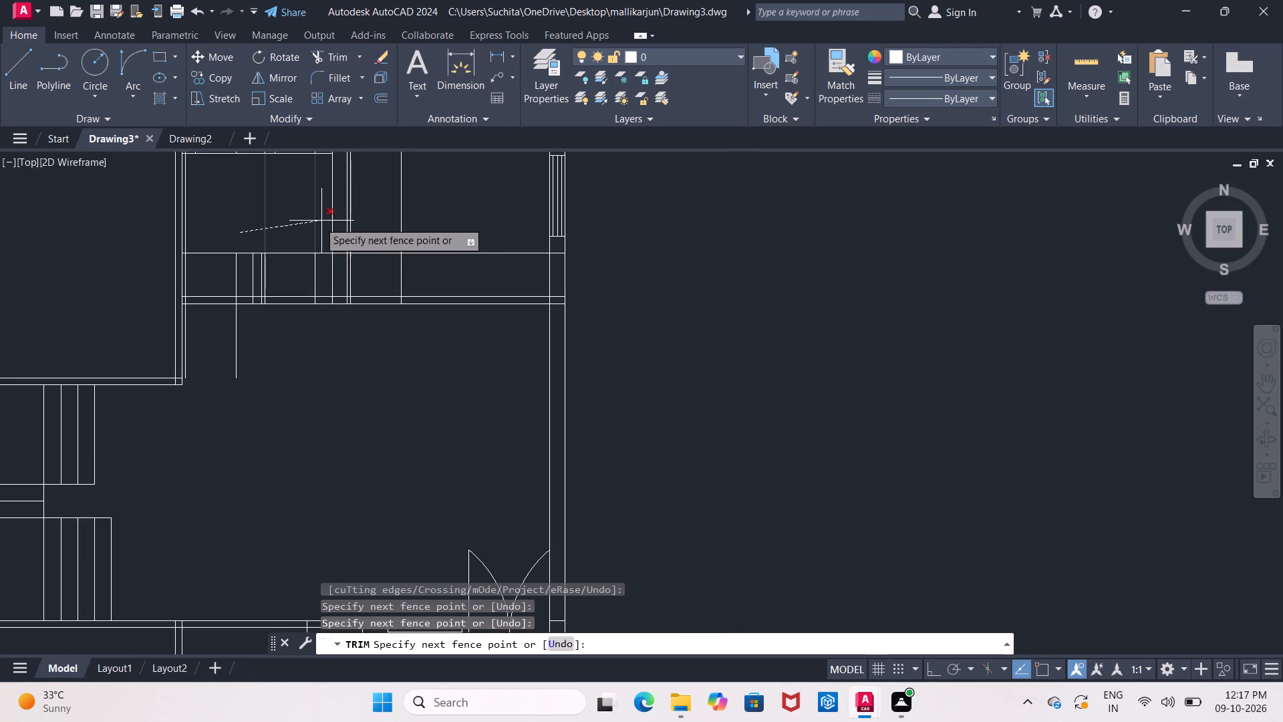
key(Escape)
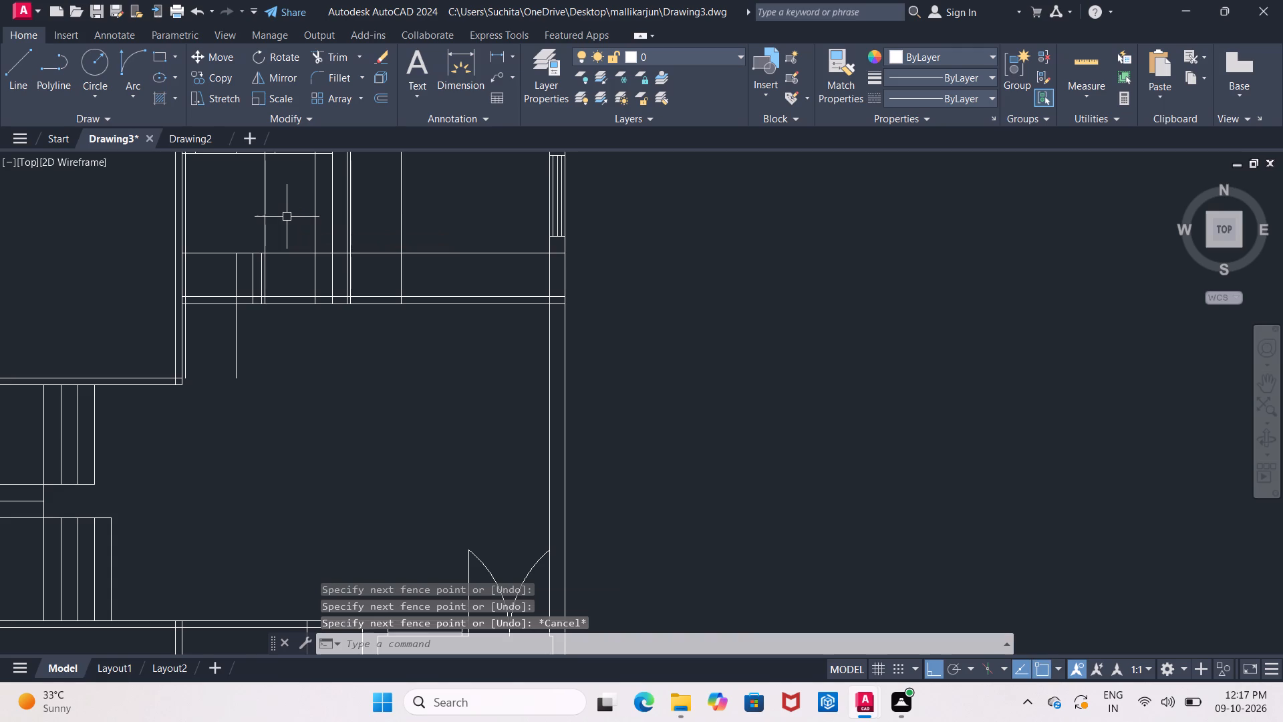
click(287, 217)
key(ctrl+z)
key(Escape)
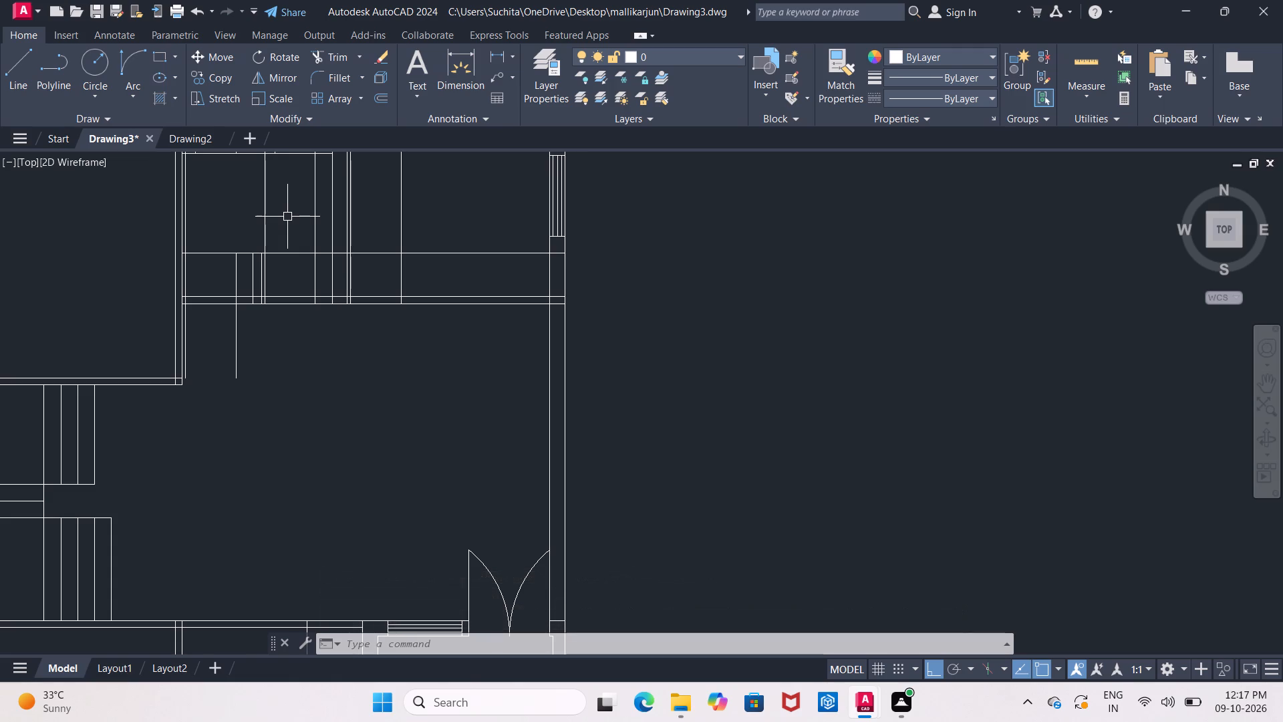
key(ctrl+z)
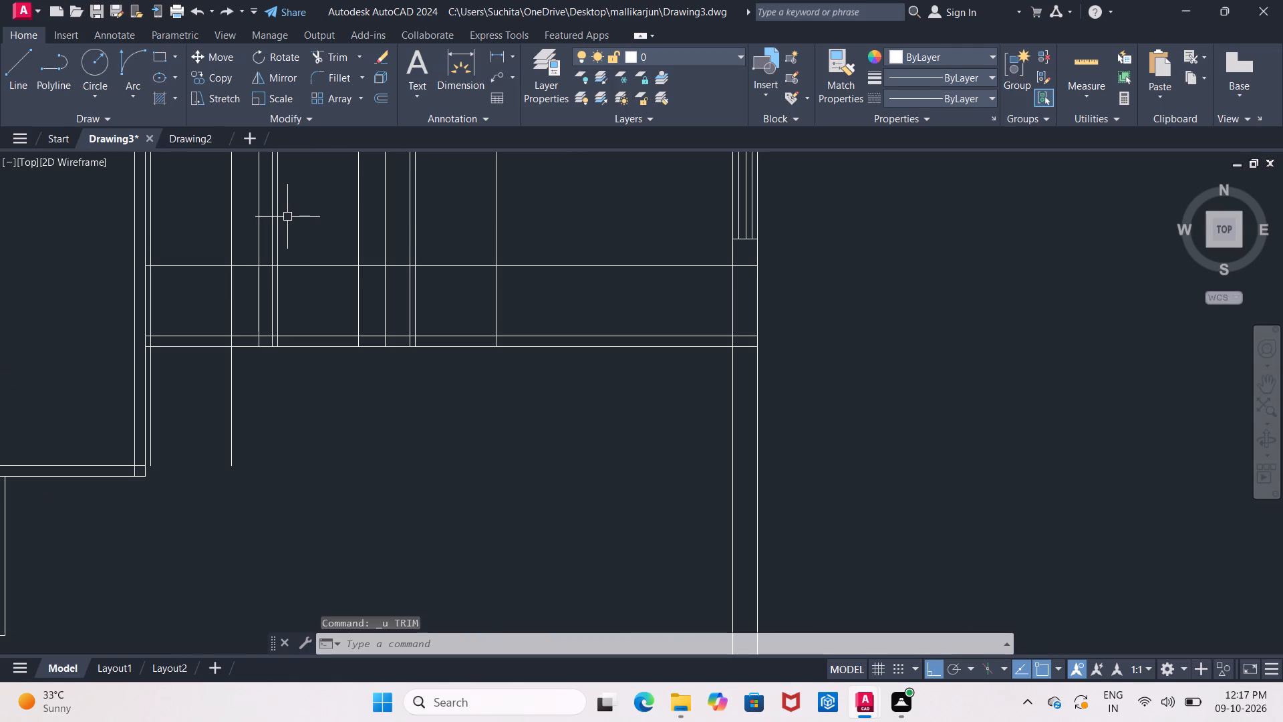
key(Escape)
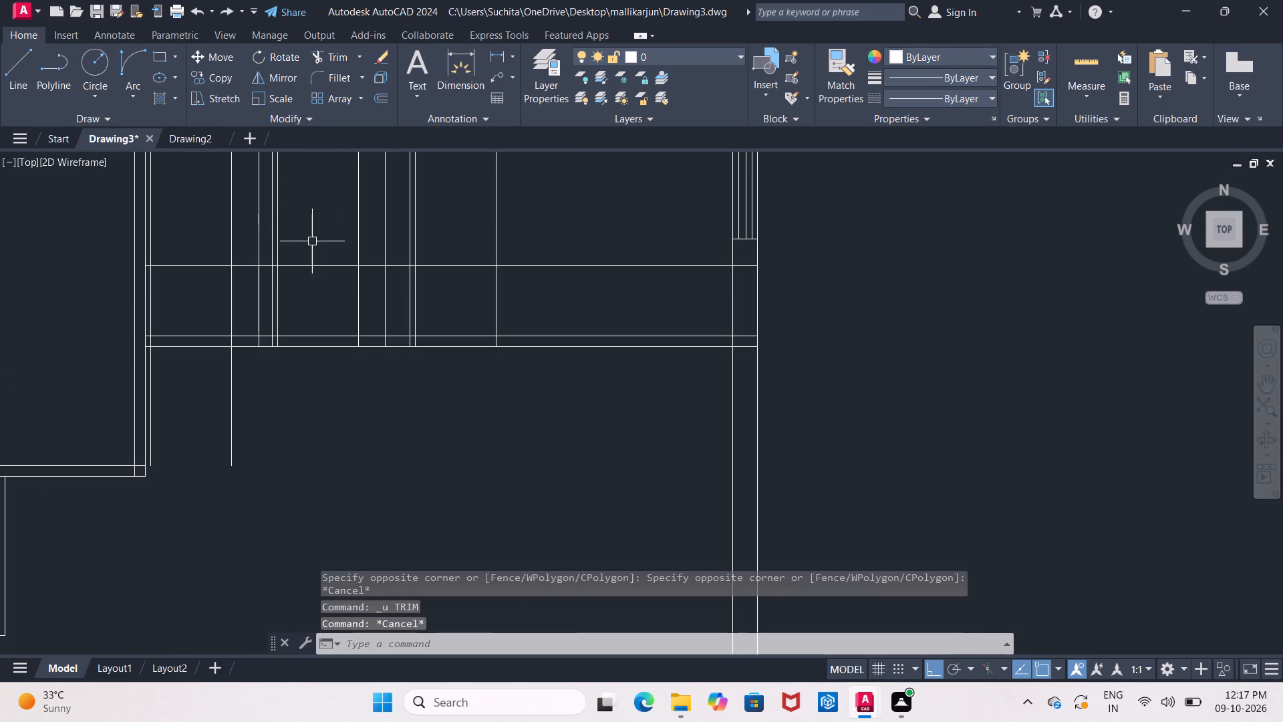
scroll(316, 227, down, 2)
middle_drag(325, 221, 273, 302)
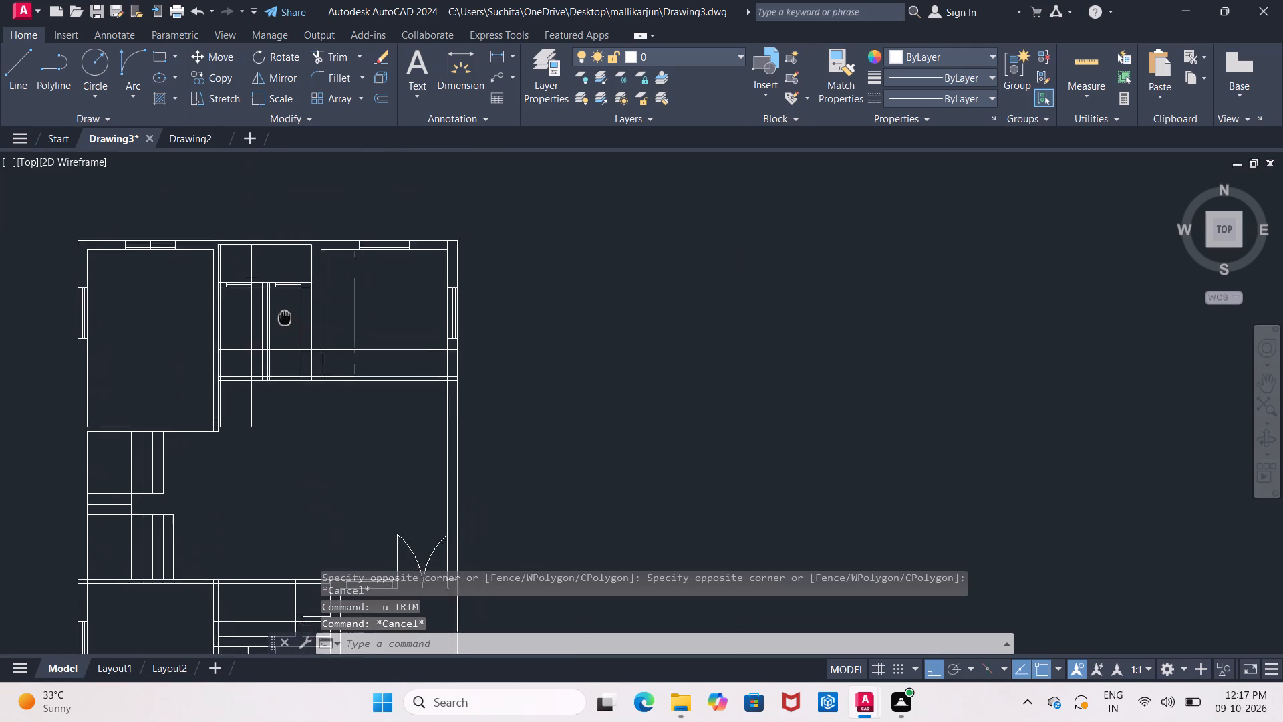
Undo the 2'6" offsets in the northern rooms and the 2" opening offsets in the two small rooms.
middle_drag(273, 302, 266, 279)
scroll(266, 279, up, 1)
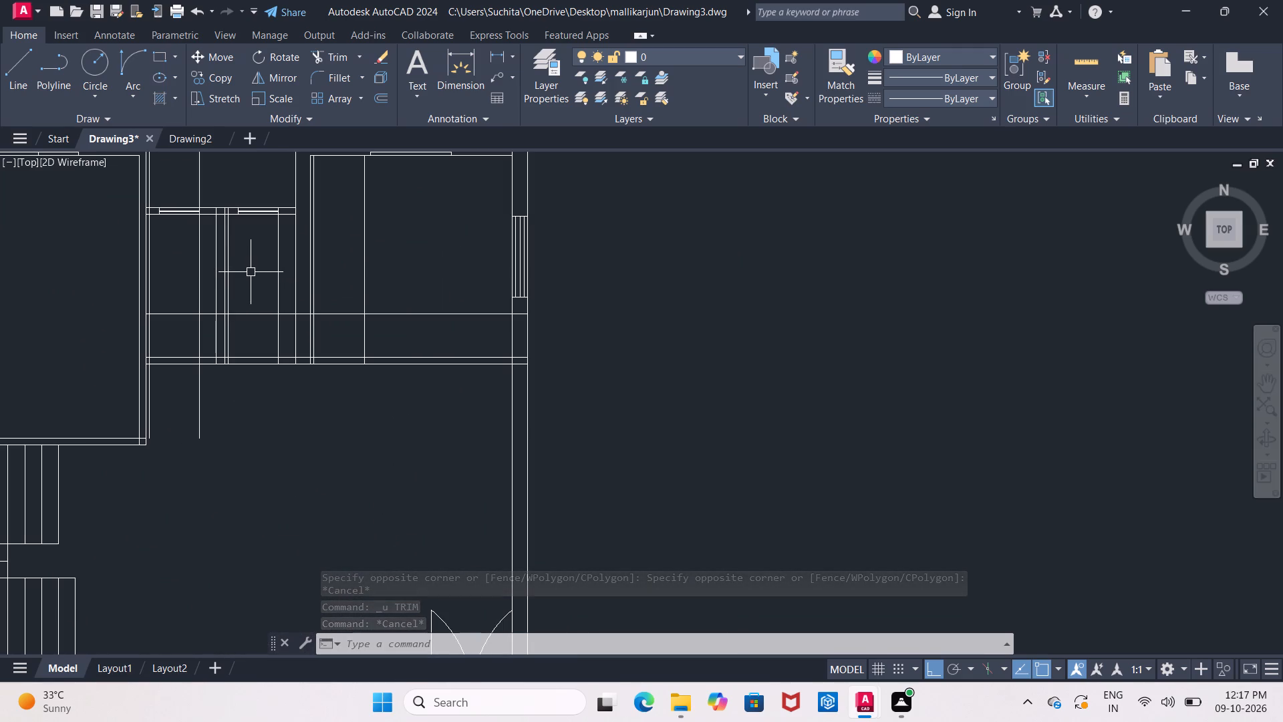
scroll(241, 279, up, 1)
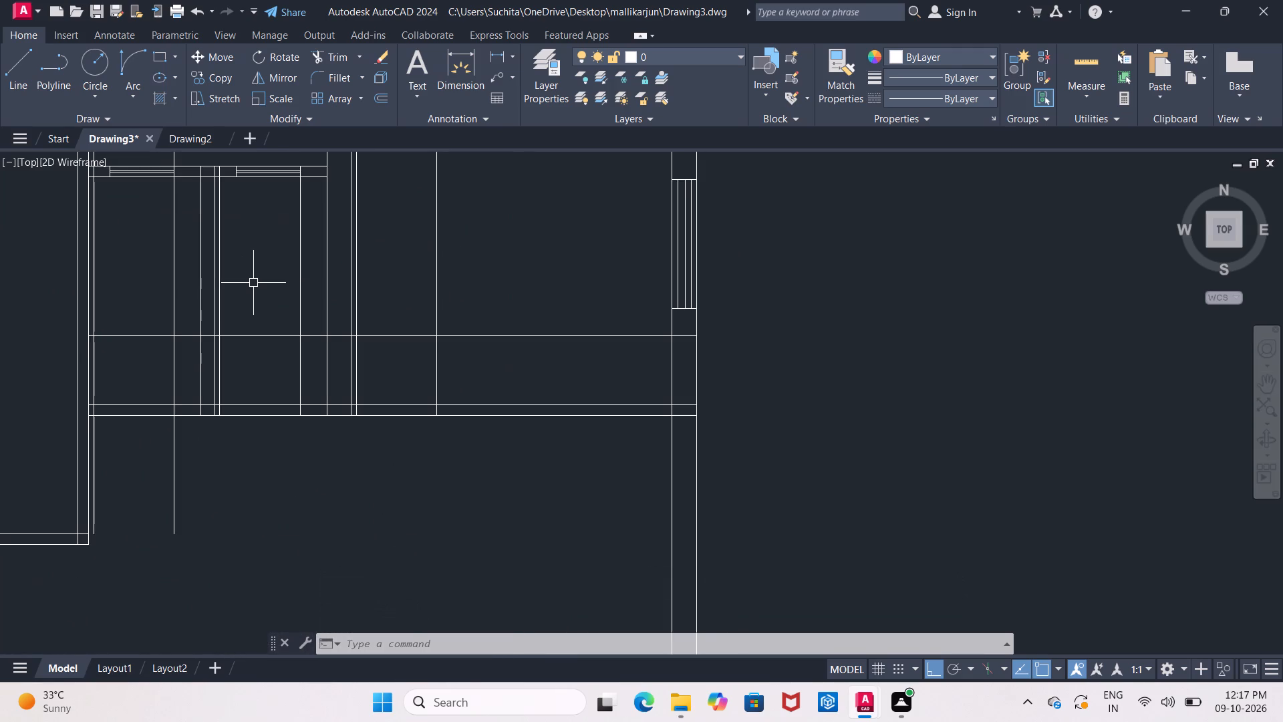
key(Escape)
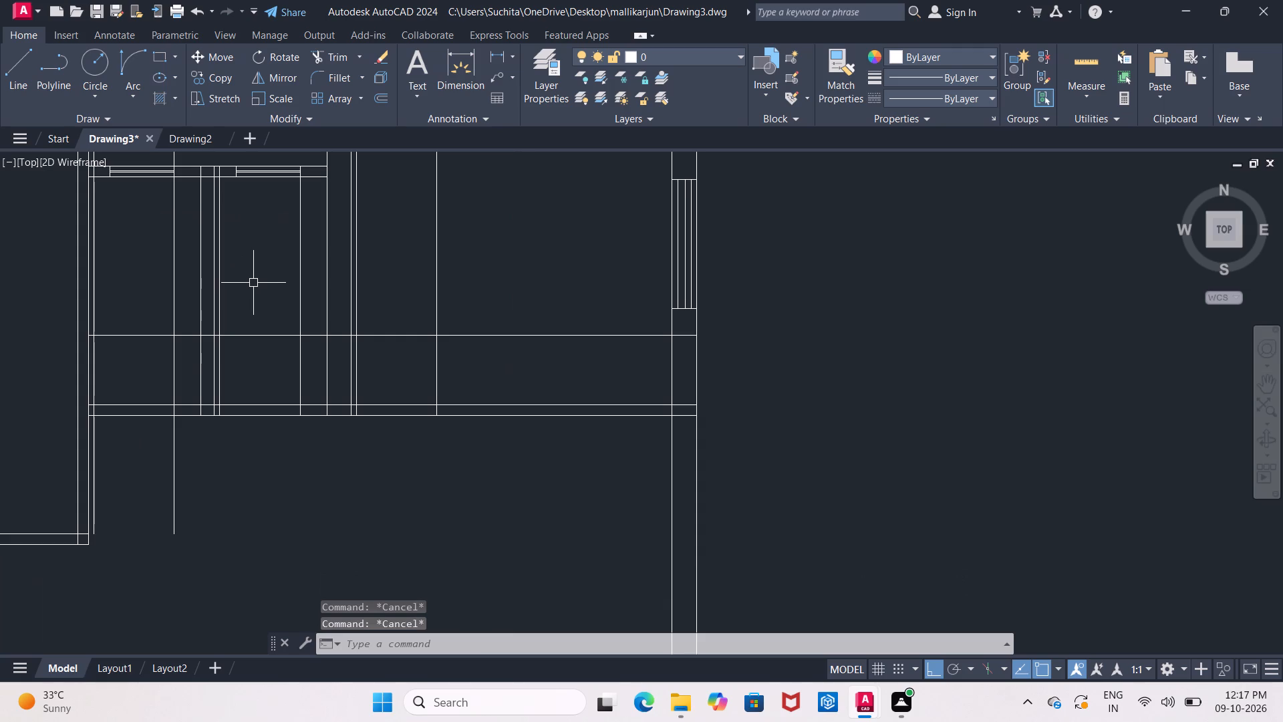
key(ctrl+z)
key(ctrl+z)
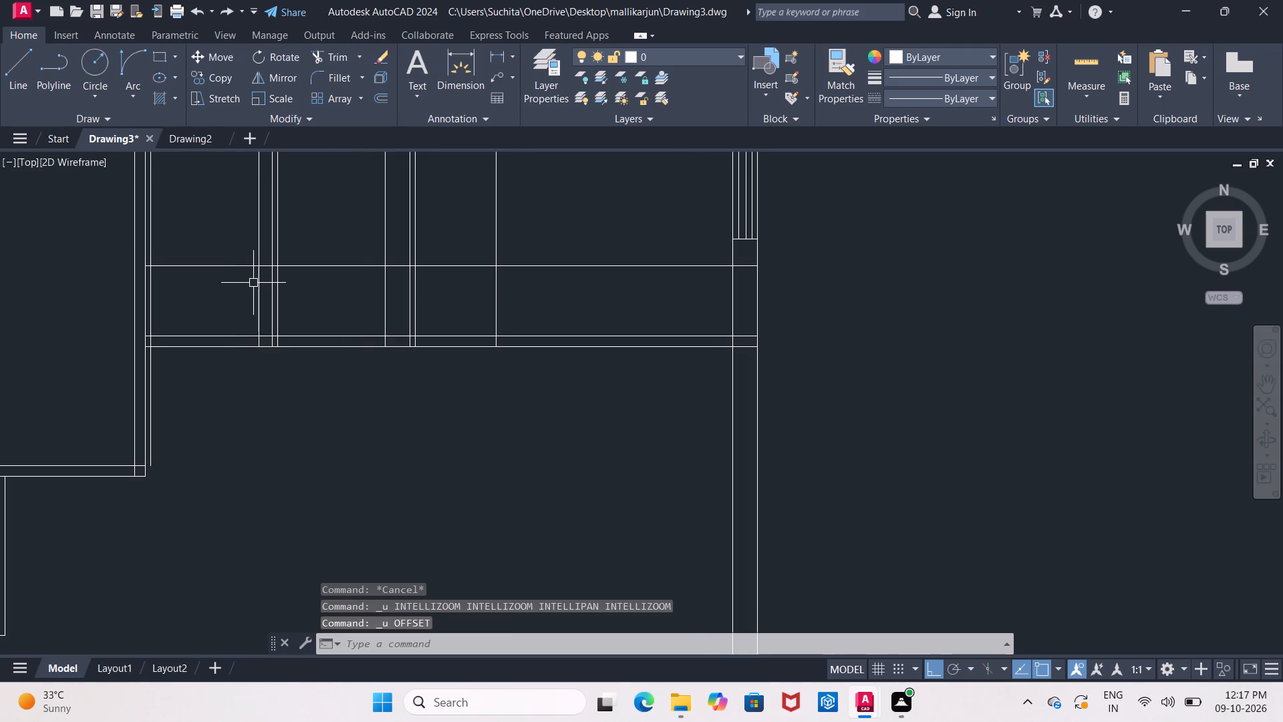
key(ctrl+z)
key(ctrl+z)
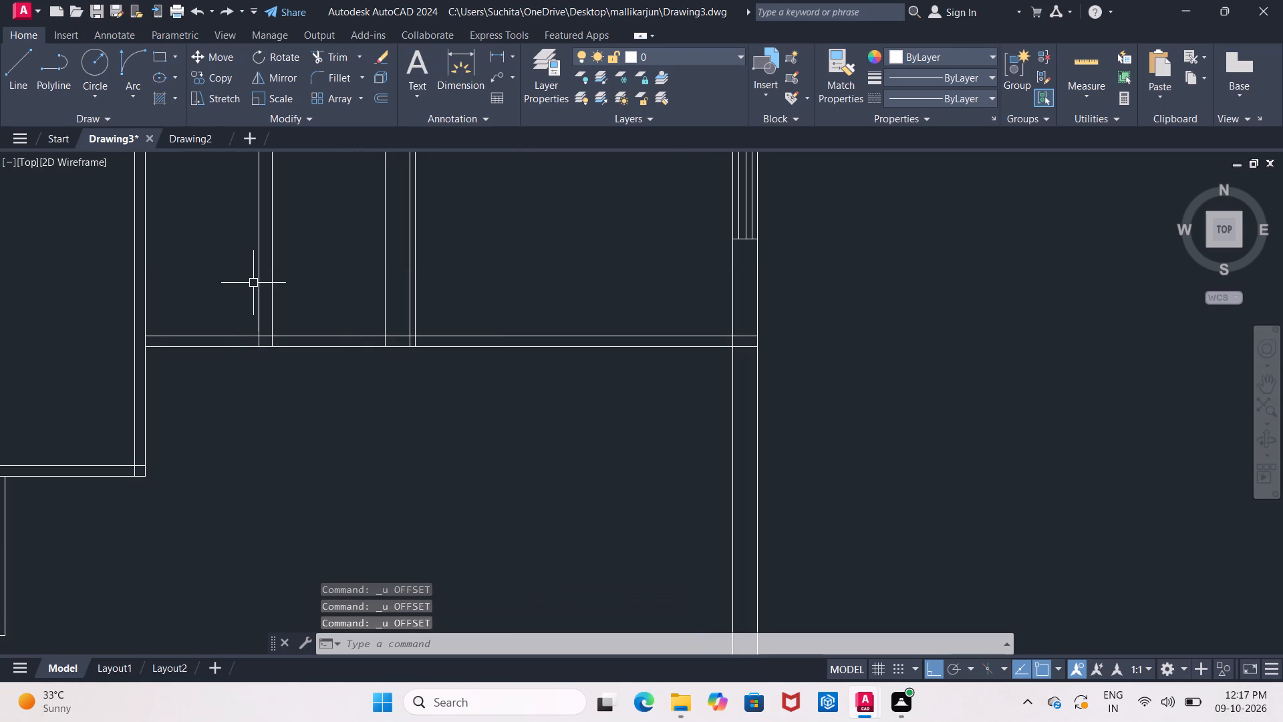
Offset the east line of the partition between the two small rooms and the east line of their west wall 2" east.
key(o)
key(Escape)
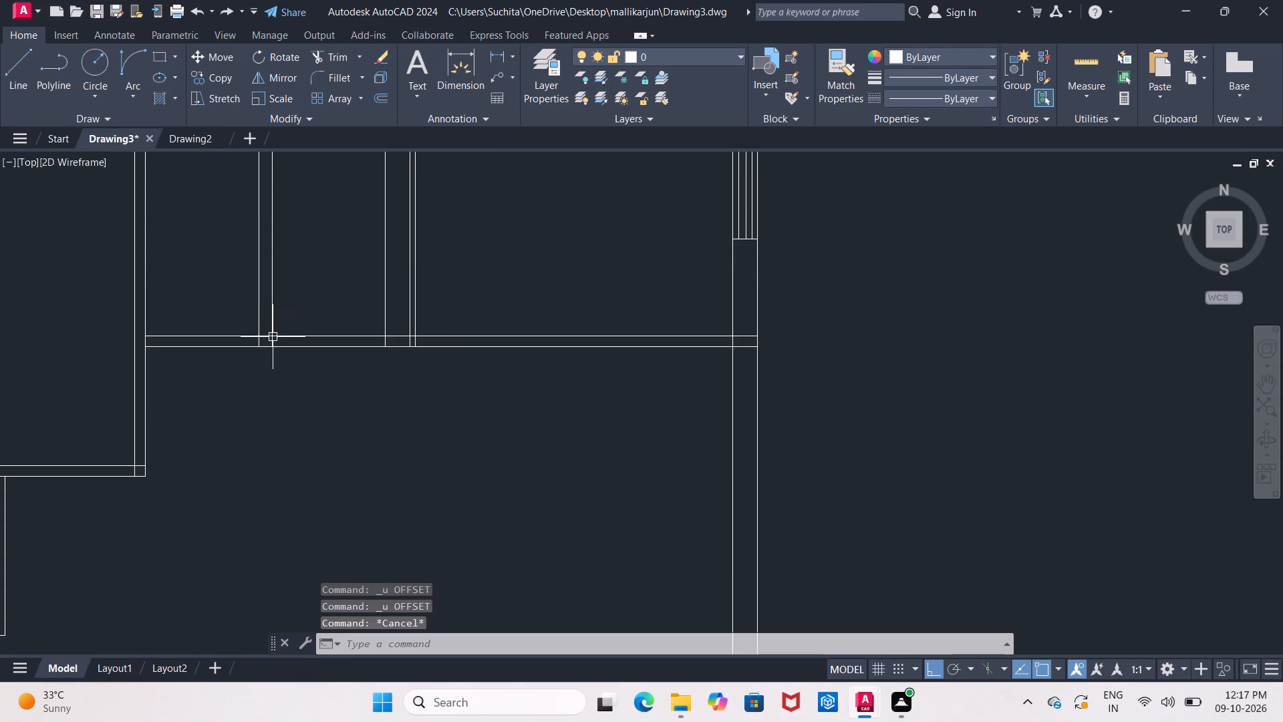
middle_drag(461, 304, 335, 431)
scroll(355, 427, down, 1)
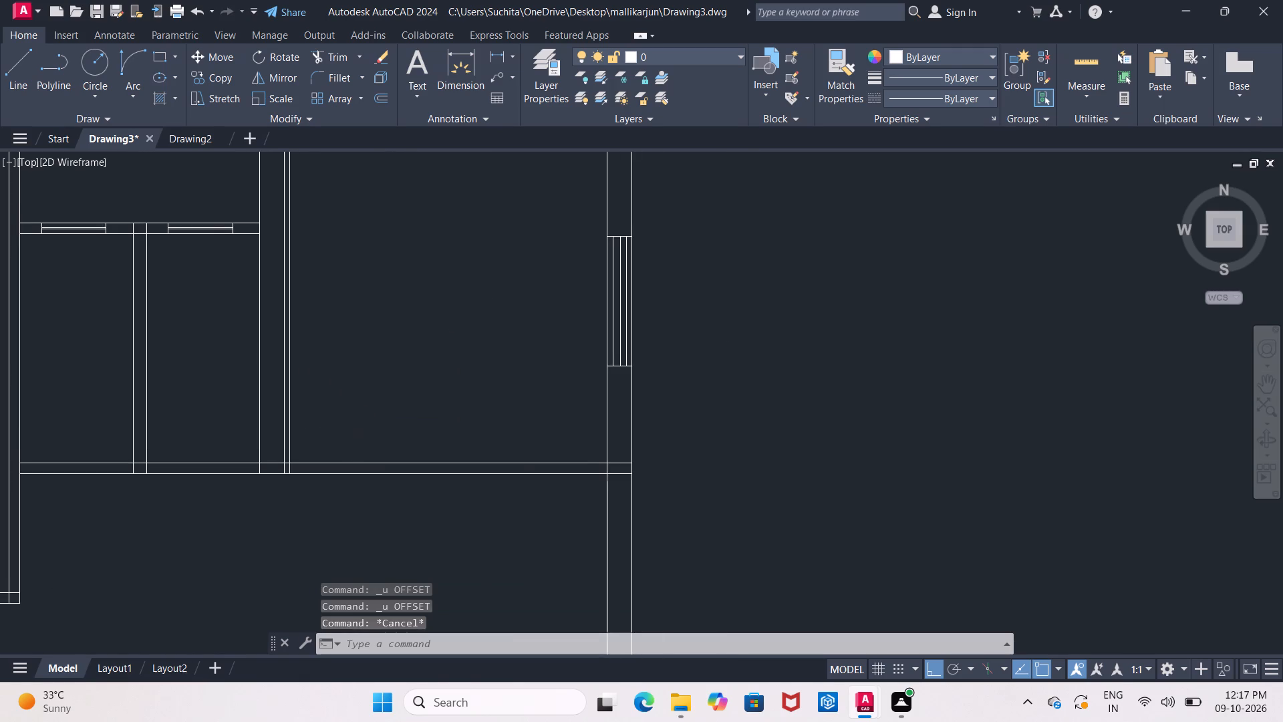
middle_drag(357, 425, 392, 380)
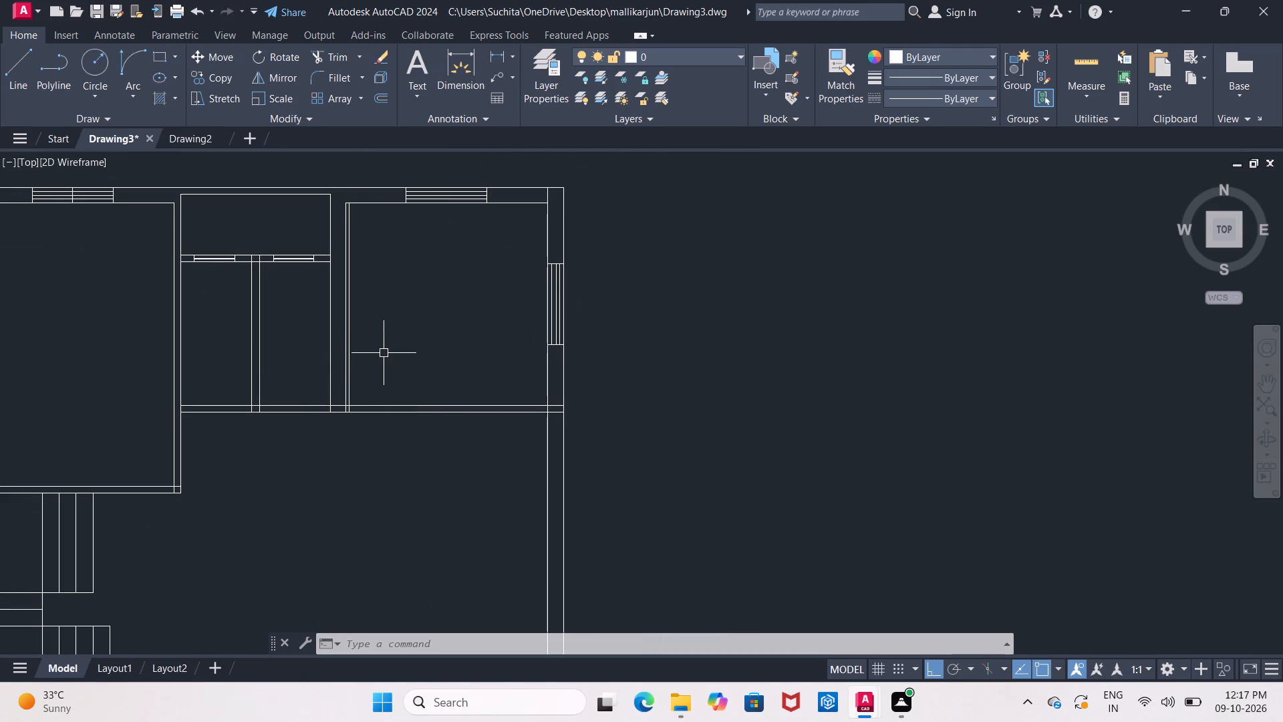
key(o)
key(Return)
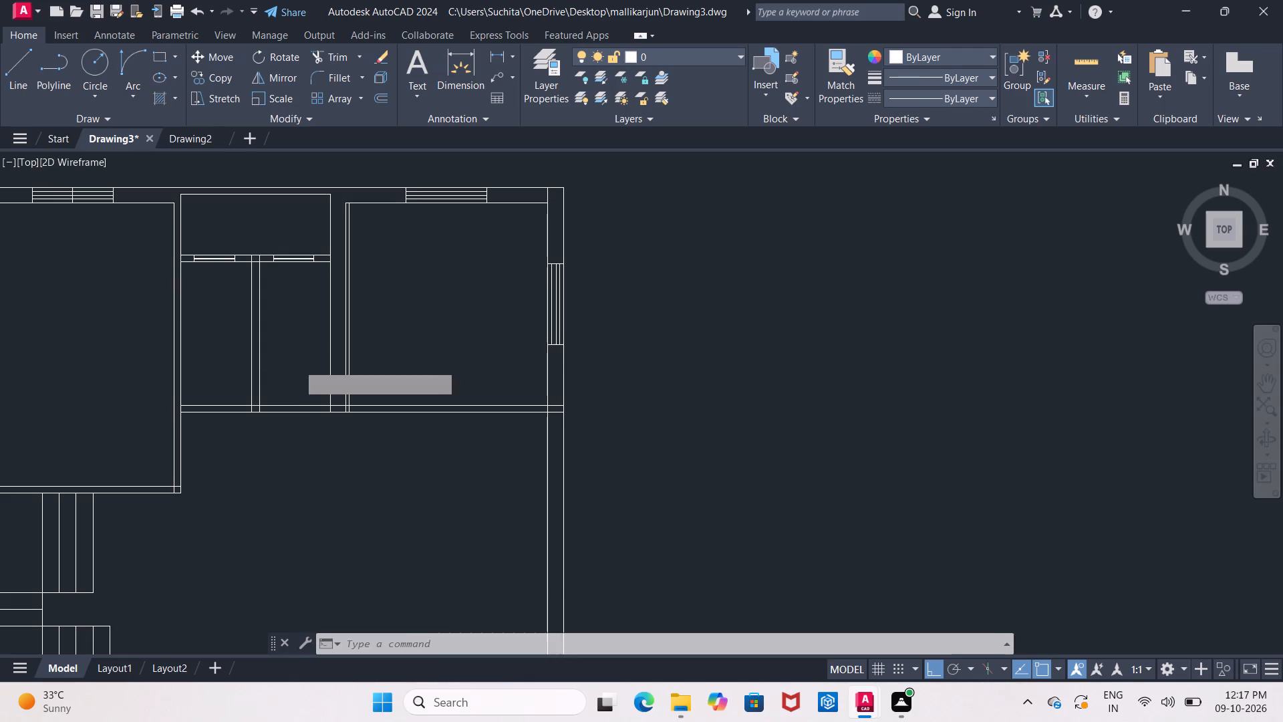
text(2")
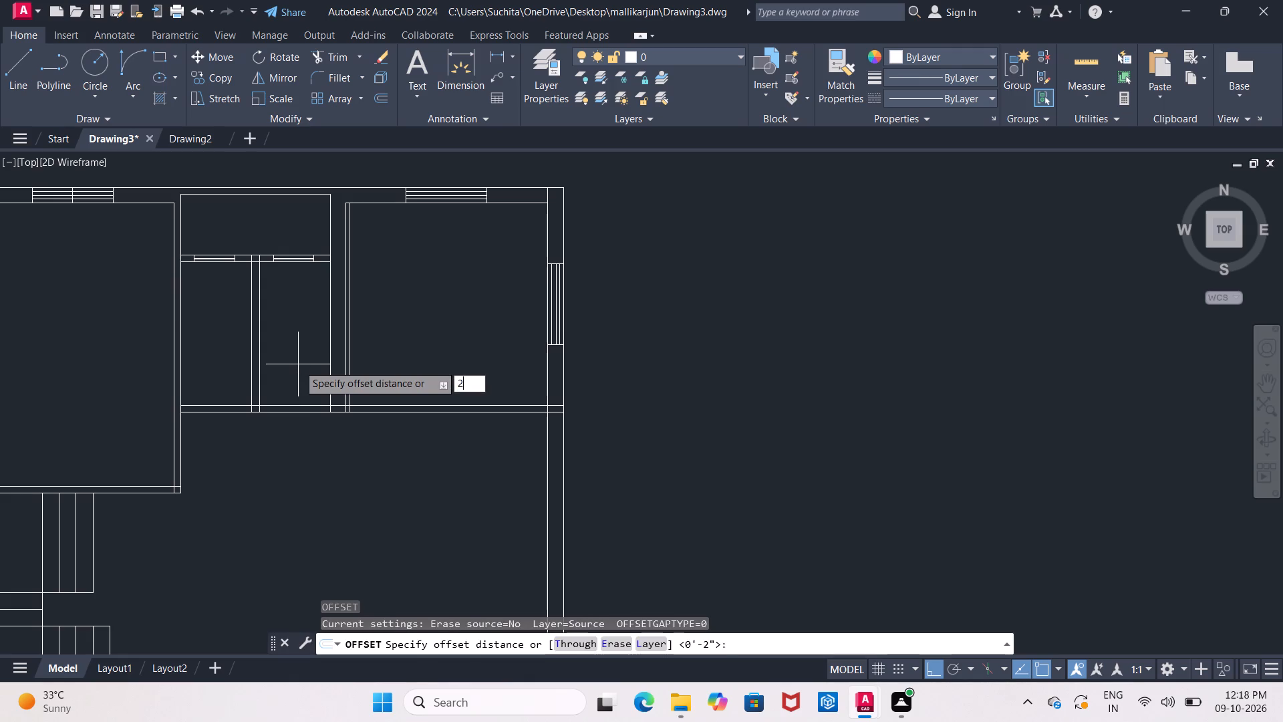
key(Return)
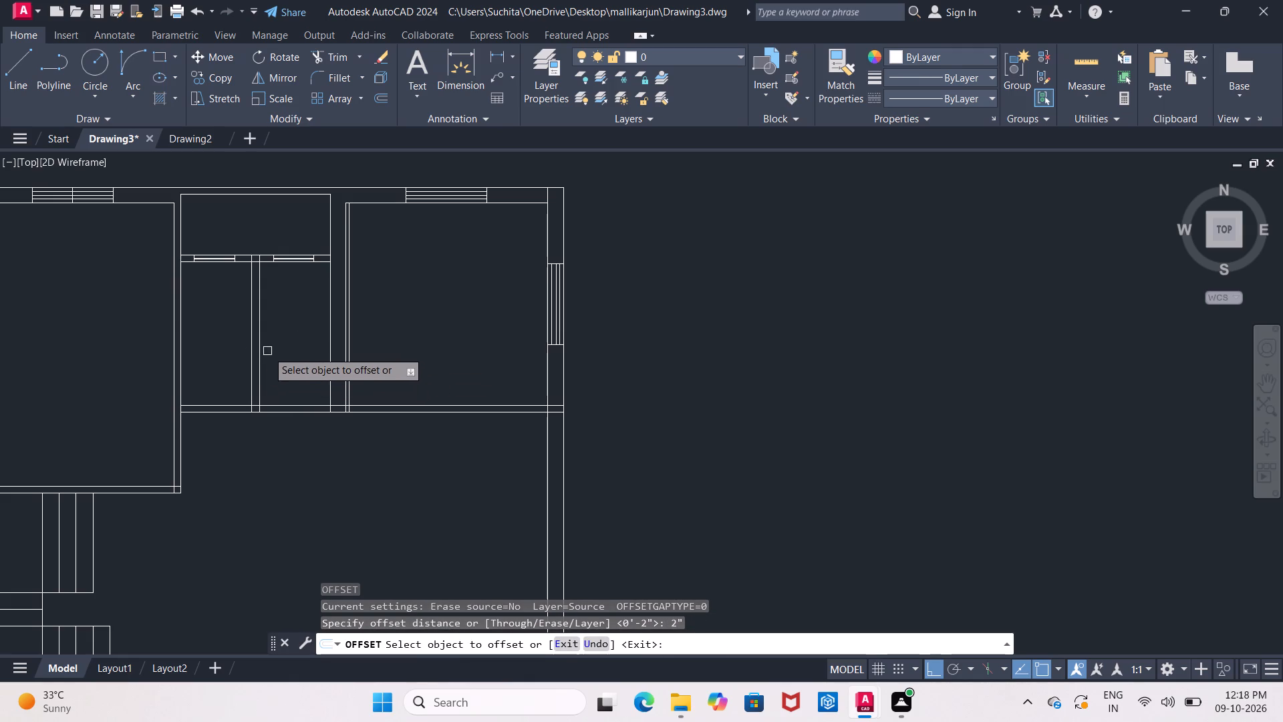
click(261, 358)
click(283, 364)
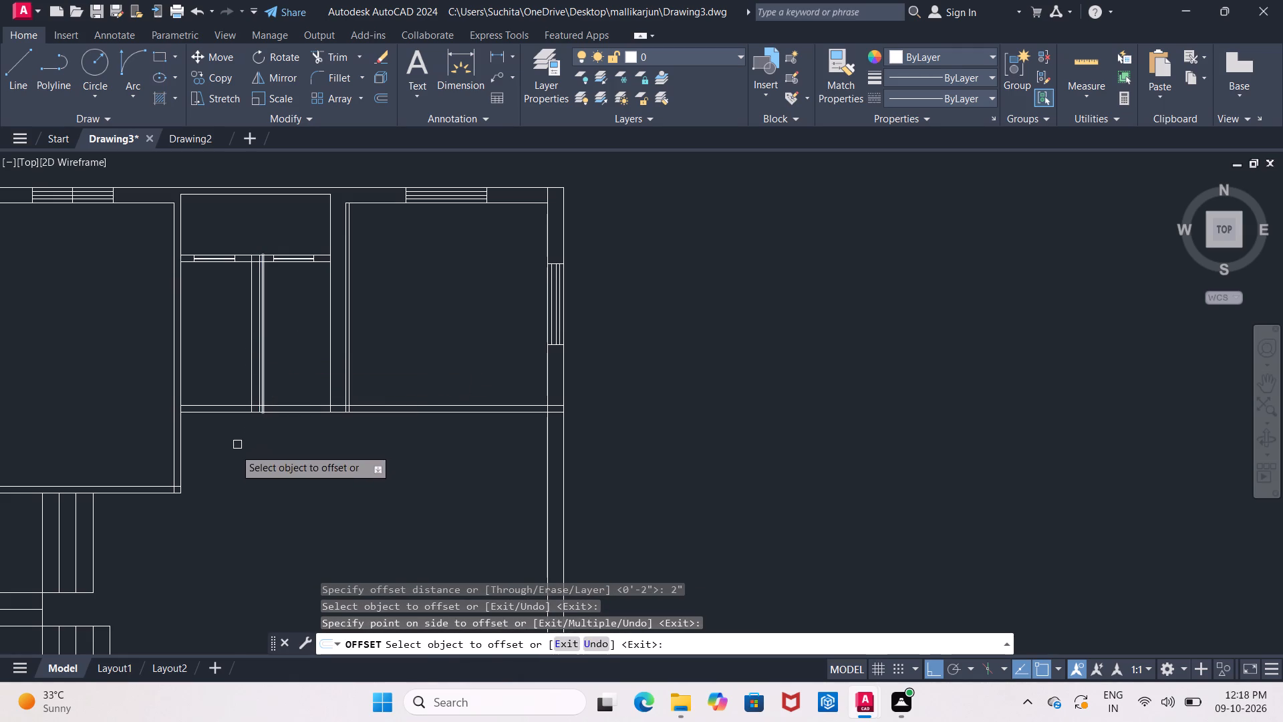
scroll(179, 409, up, 2)
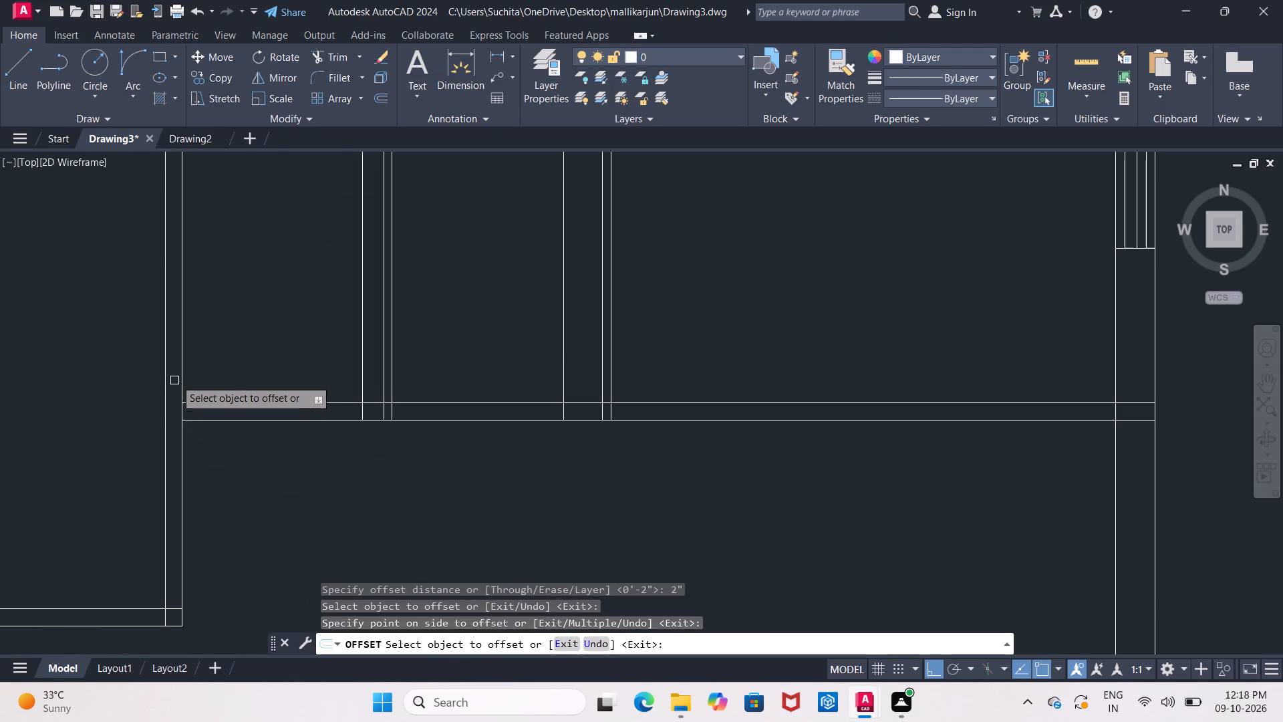
click(181, 371)
click(215, 355)
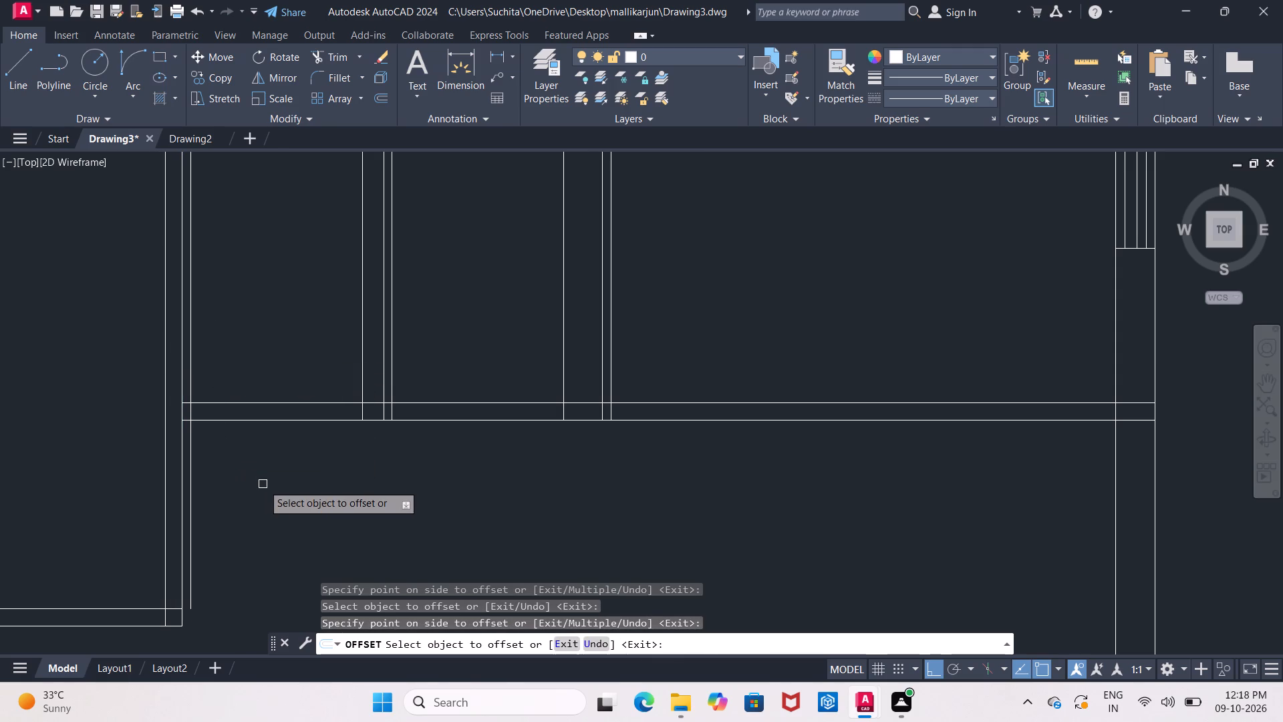
key(Escape)
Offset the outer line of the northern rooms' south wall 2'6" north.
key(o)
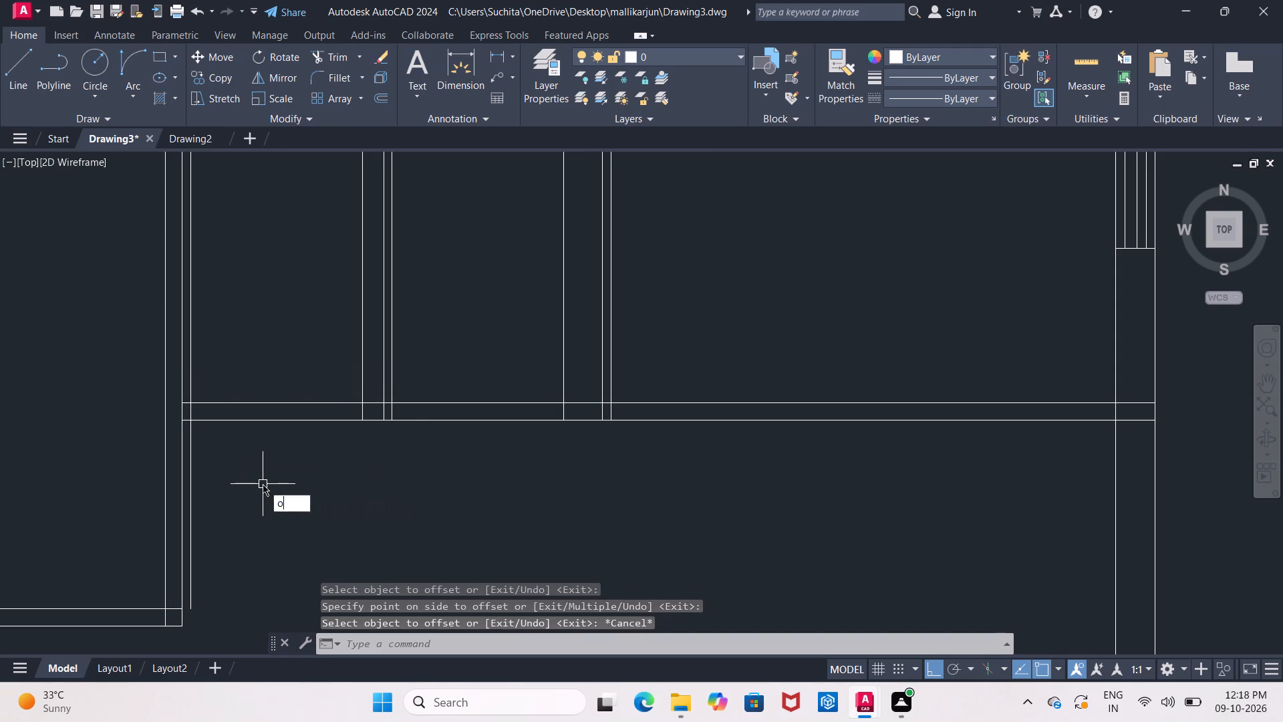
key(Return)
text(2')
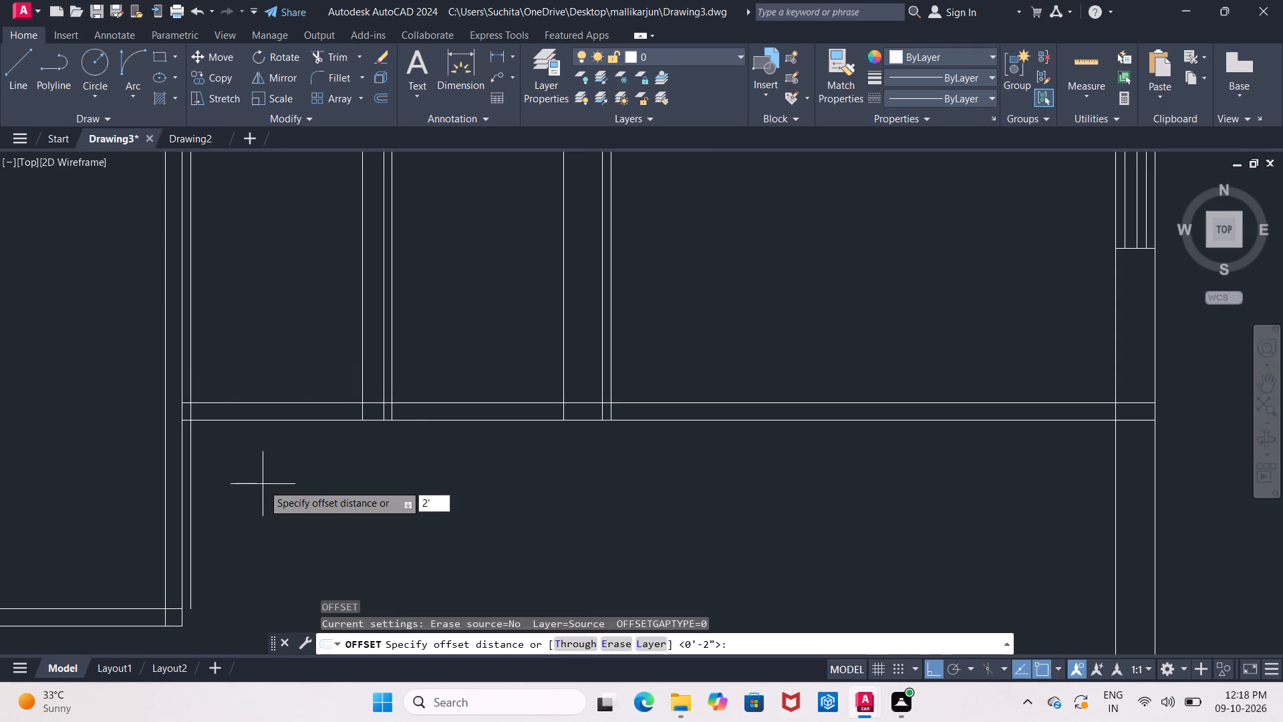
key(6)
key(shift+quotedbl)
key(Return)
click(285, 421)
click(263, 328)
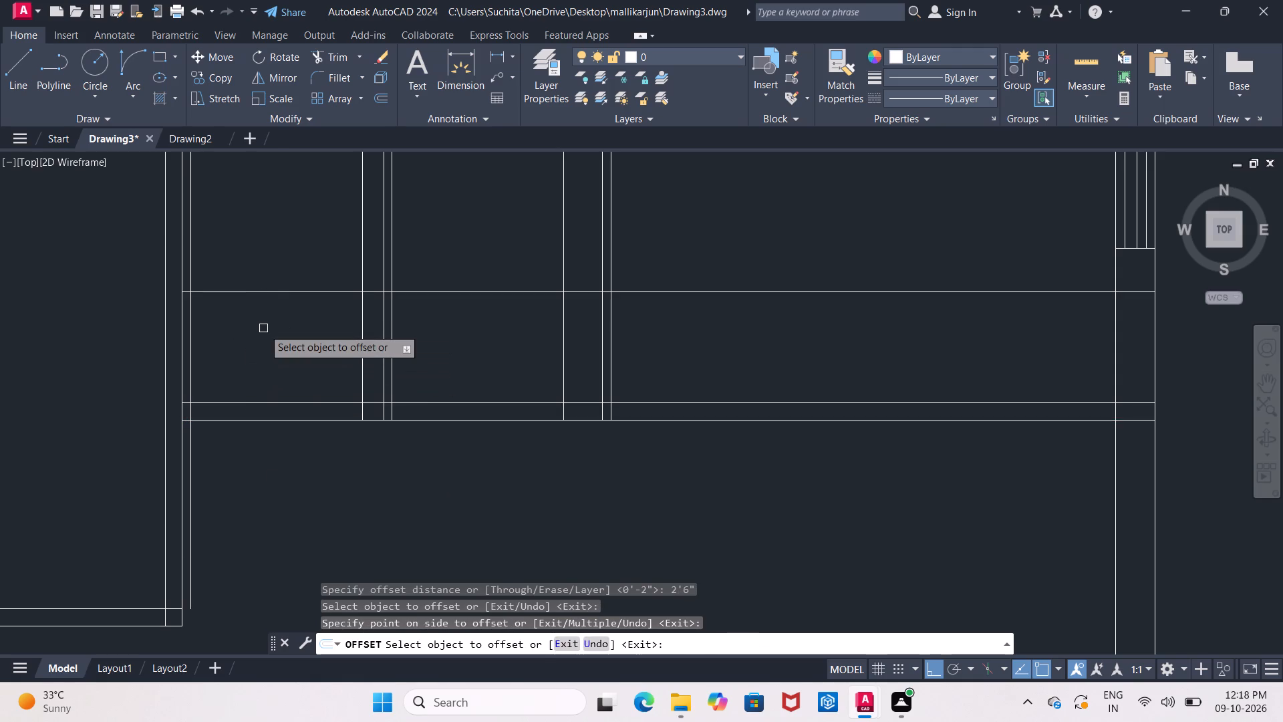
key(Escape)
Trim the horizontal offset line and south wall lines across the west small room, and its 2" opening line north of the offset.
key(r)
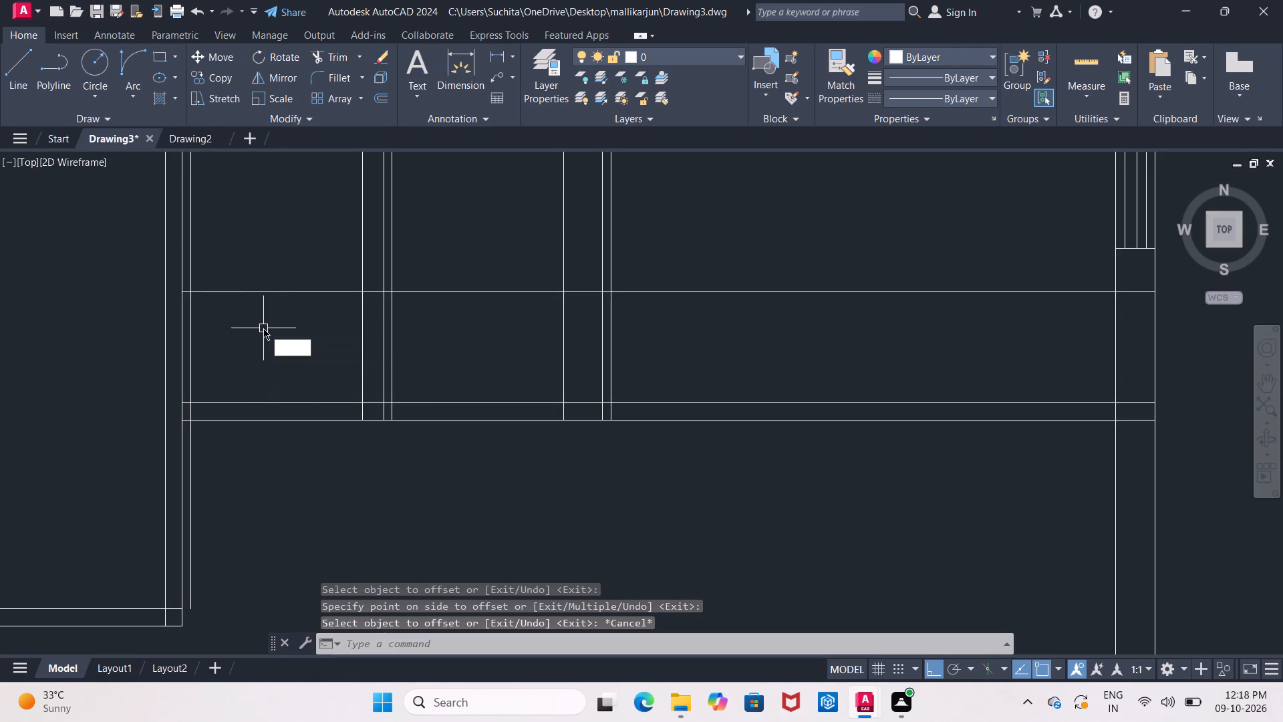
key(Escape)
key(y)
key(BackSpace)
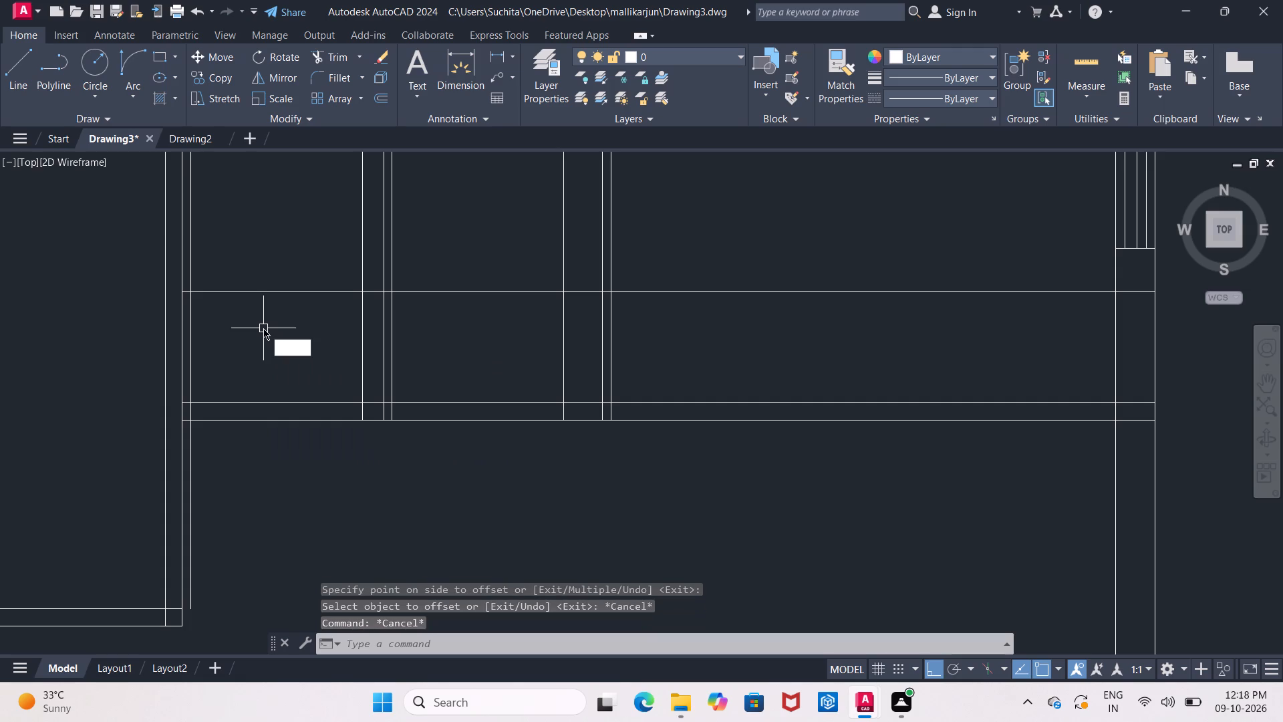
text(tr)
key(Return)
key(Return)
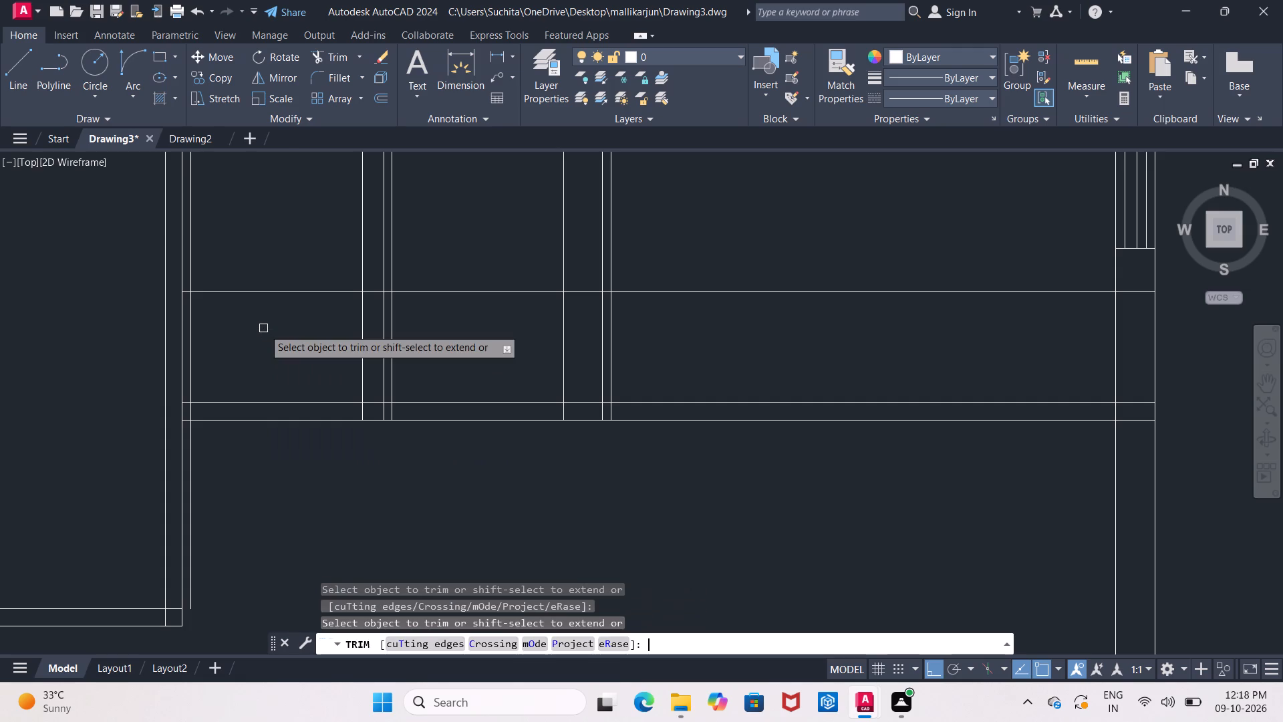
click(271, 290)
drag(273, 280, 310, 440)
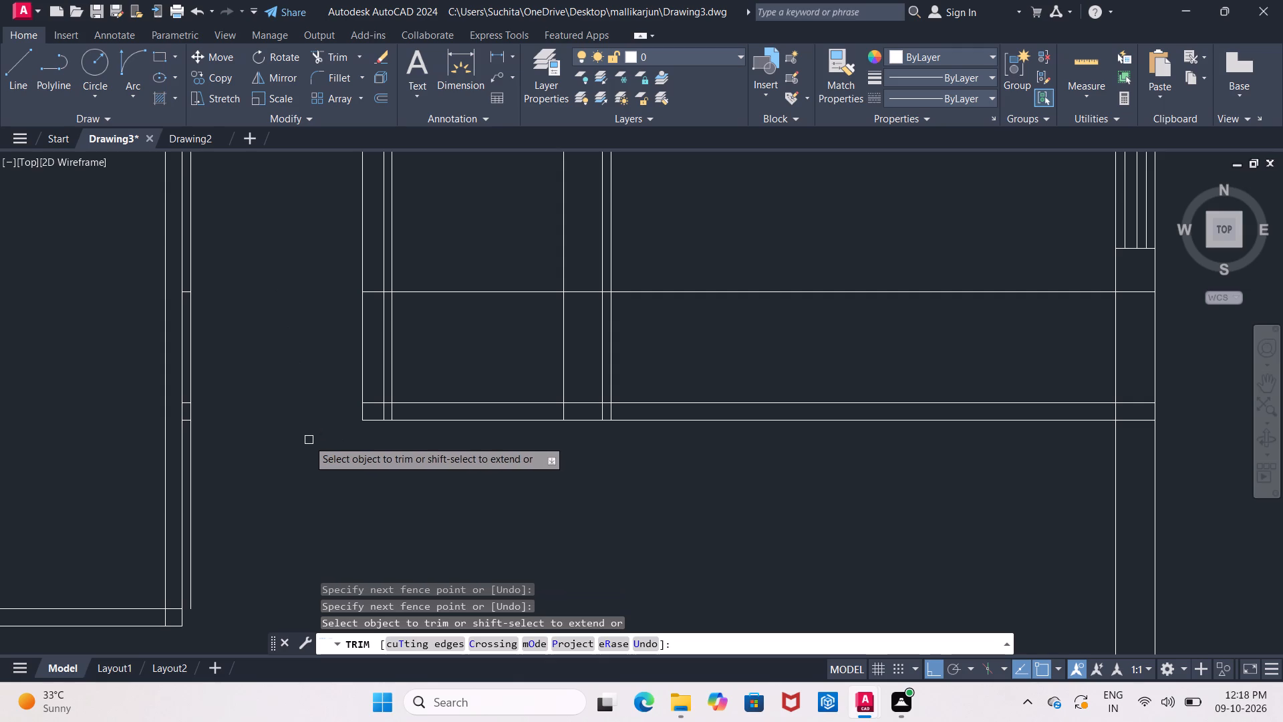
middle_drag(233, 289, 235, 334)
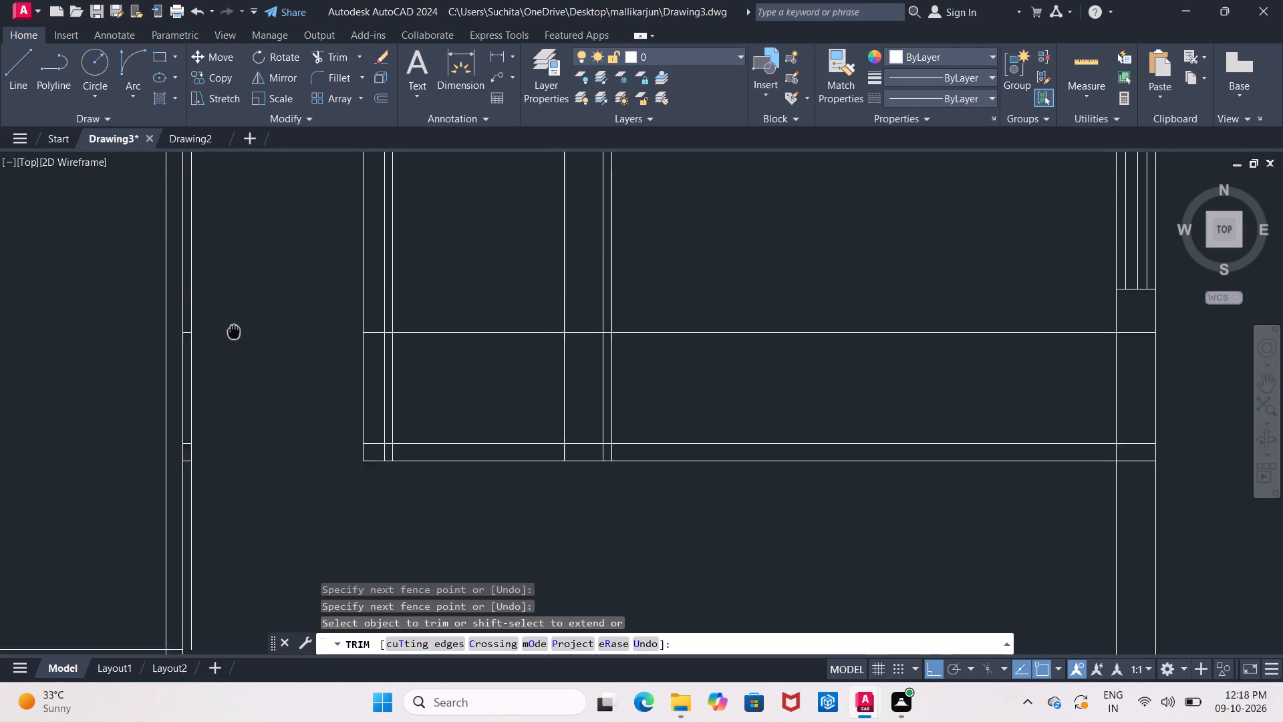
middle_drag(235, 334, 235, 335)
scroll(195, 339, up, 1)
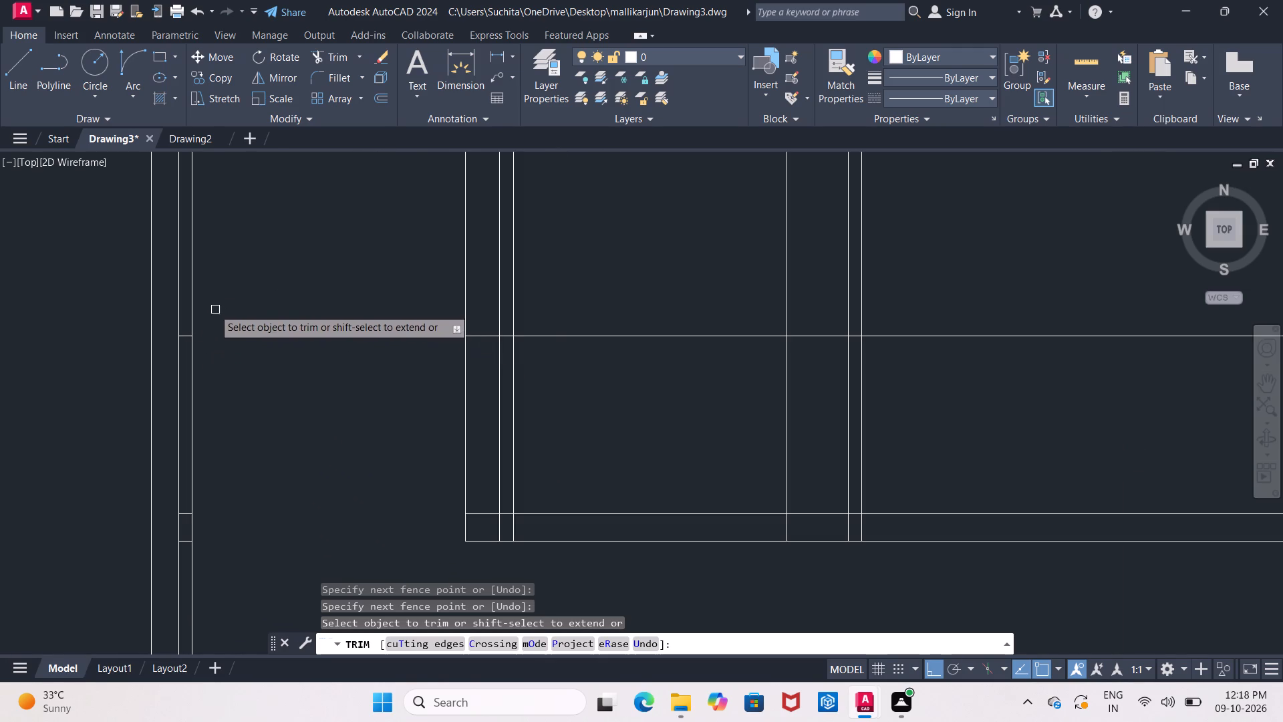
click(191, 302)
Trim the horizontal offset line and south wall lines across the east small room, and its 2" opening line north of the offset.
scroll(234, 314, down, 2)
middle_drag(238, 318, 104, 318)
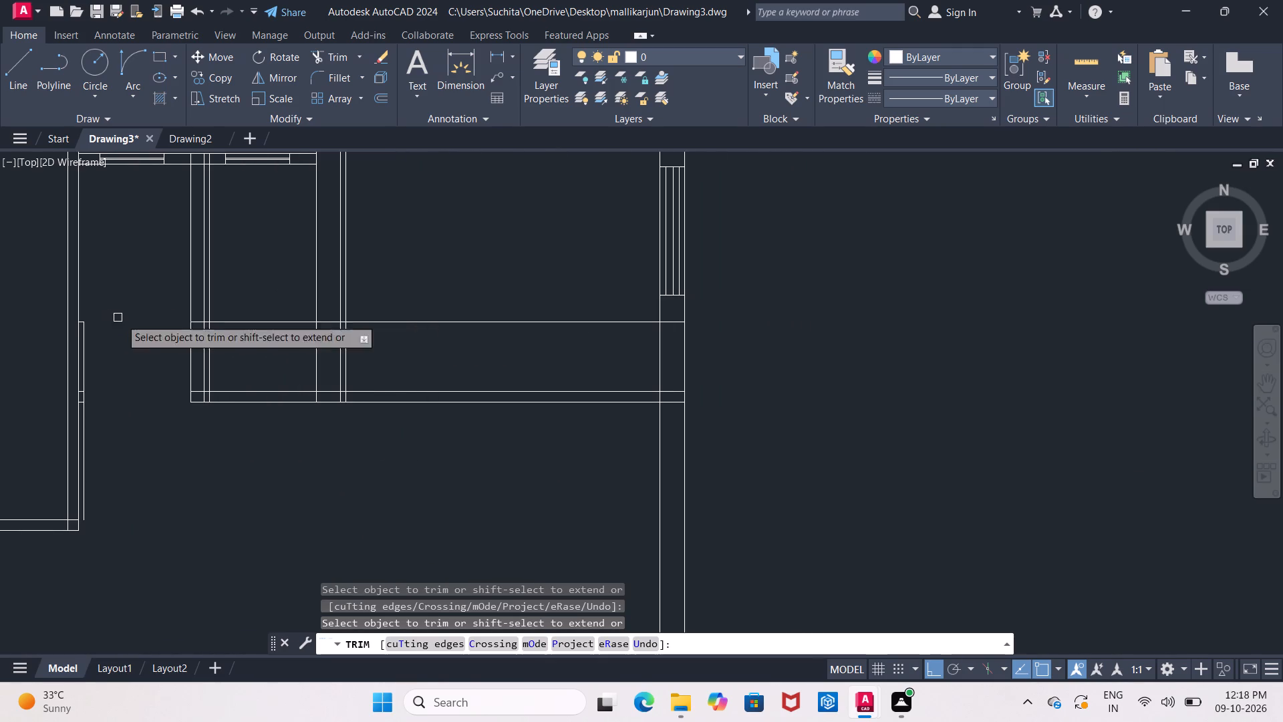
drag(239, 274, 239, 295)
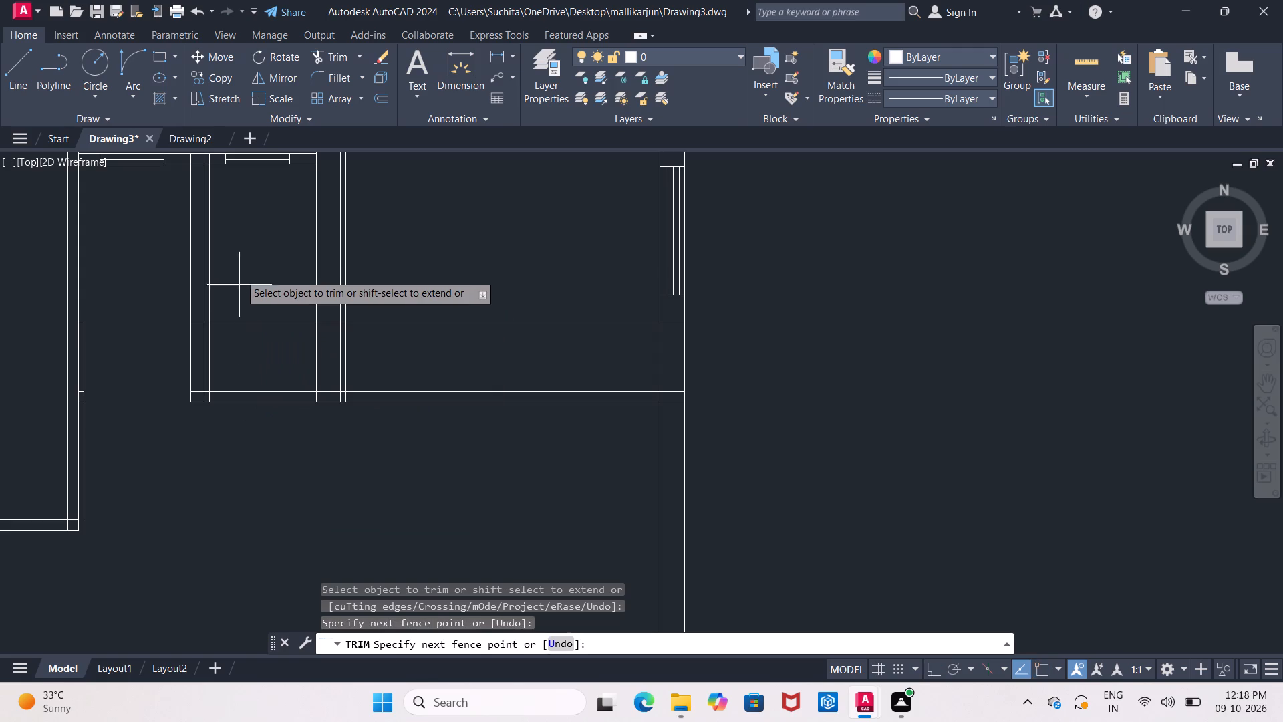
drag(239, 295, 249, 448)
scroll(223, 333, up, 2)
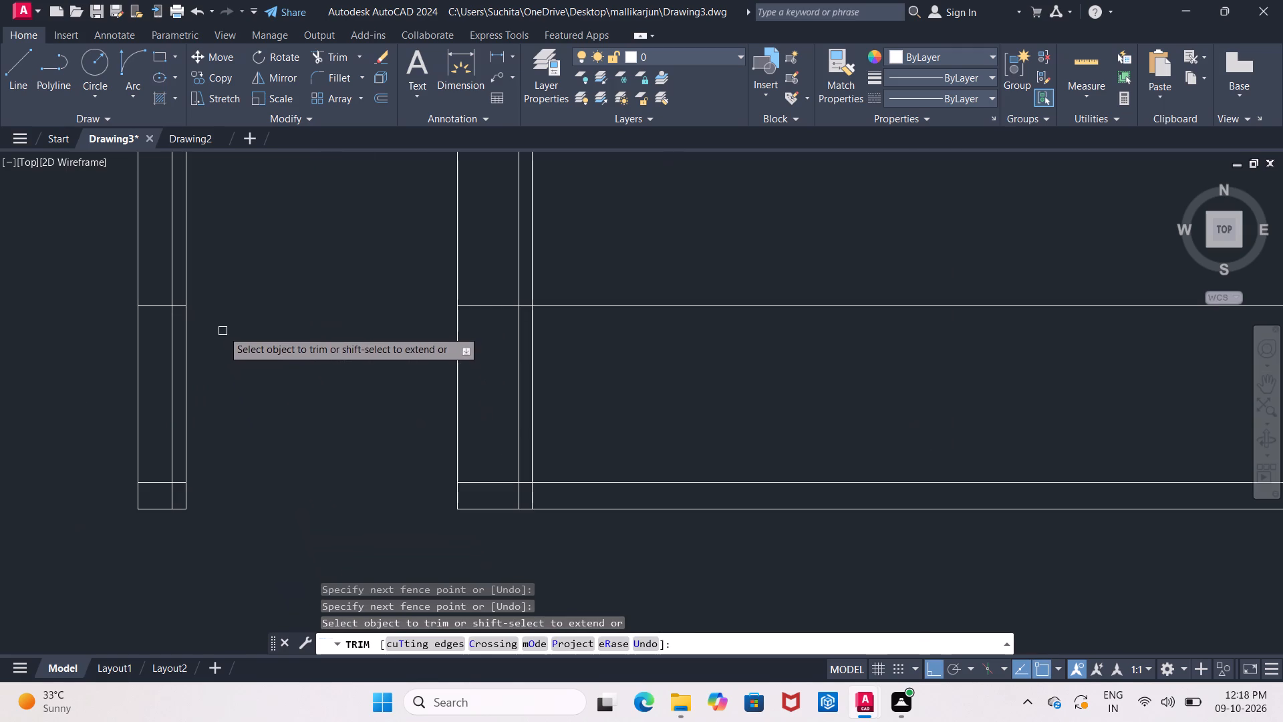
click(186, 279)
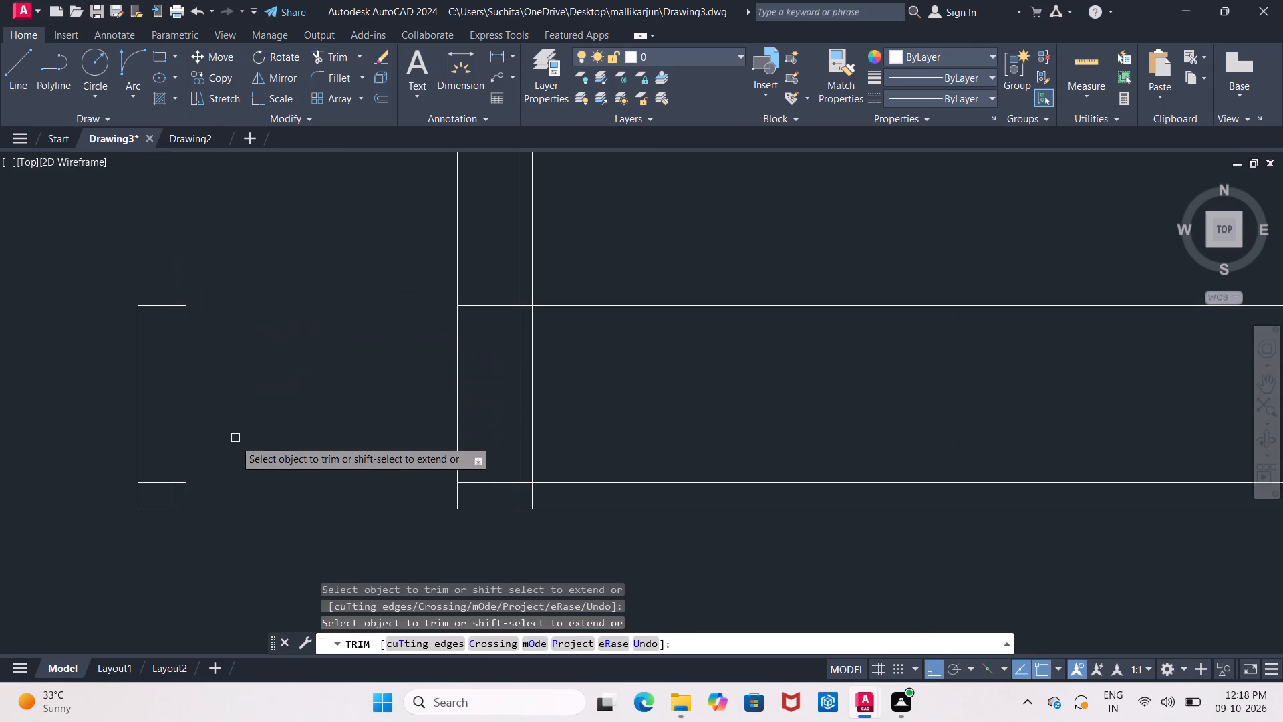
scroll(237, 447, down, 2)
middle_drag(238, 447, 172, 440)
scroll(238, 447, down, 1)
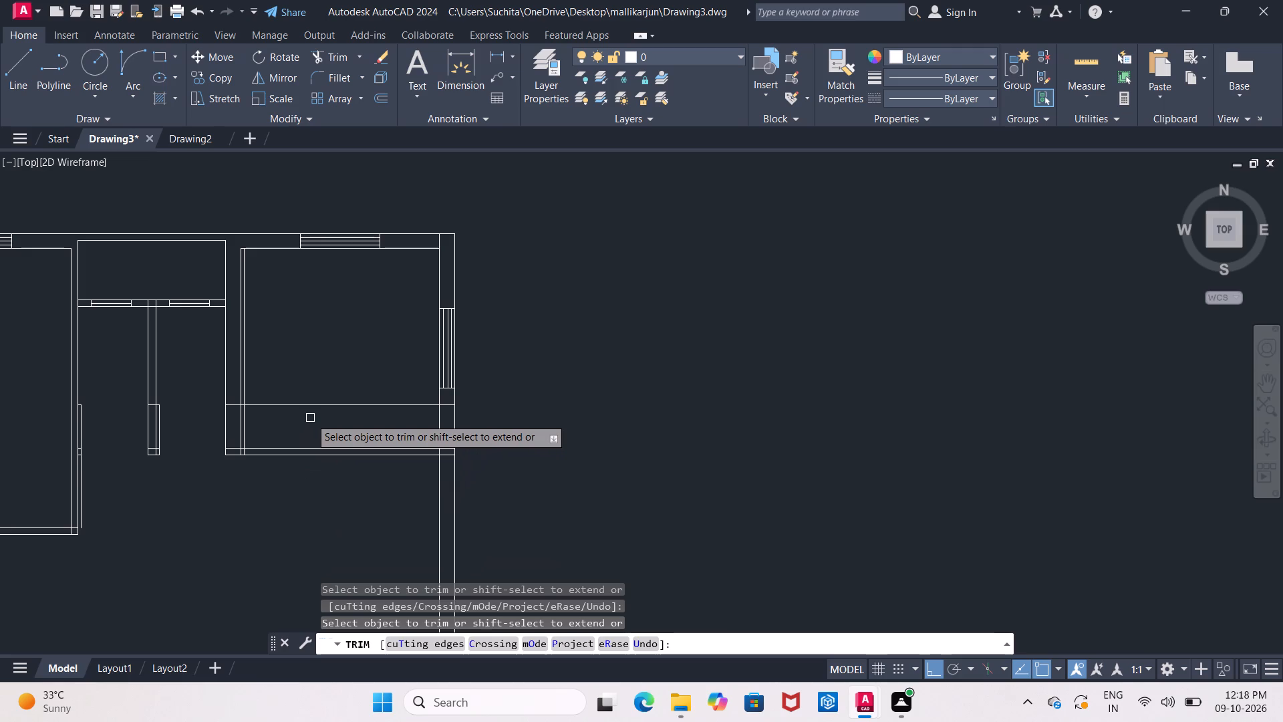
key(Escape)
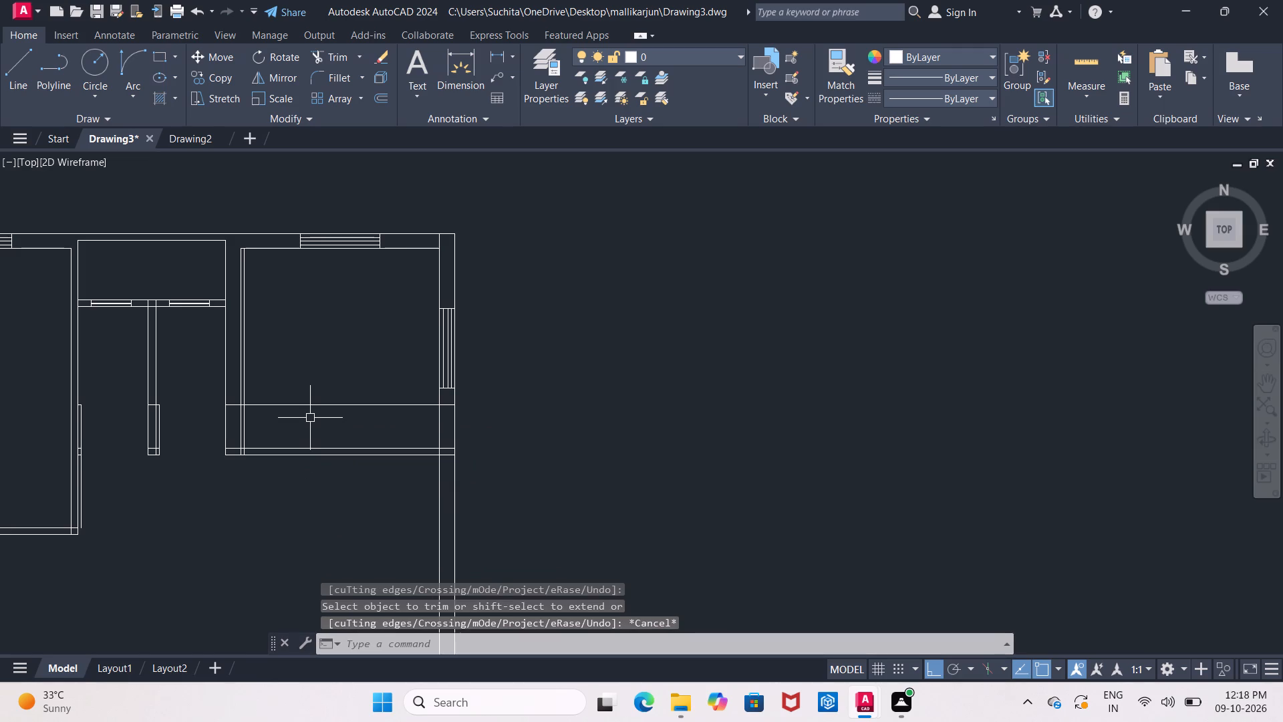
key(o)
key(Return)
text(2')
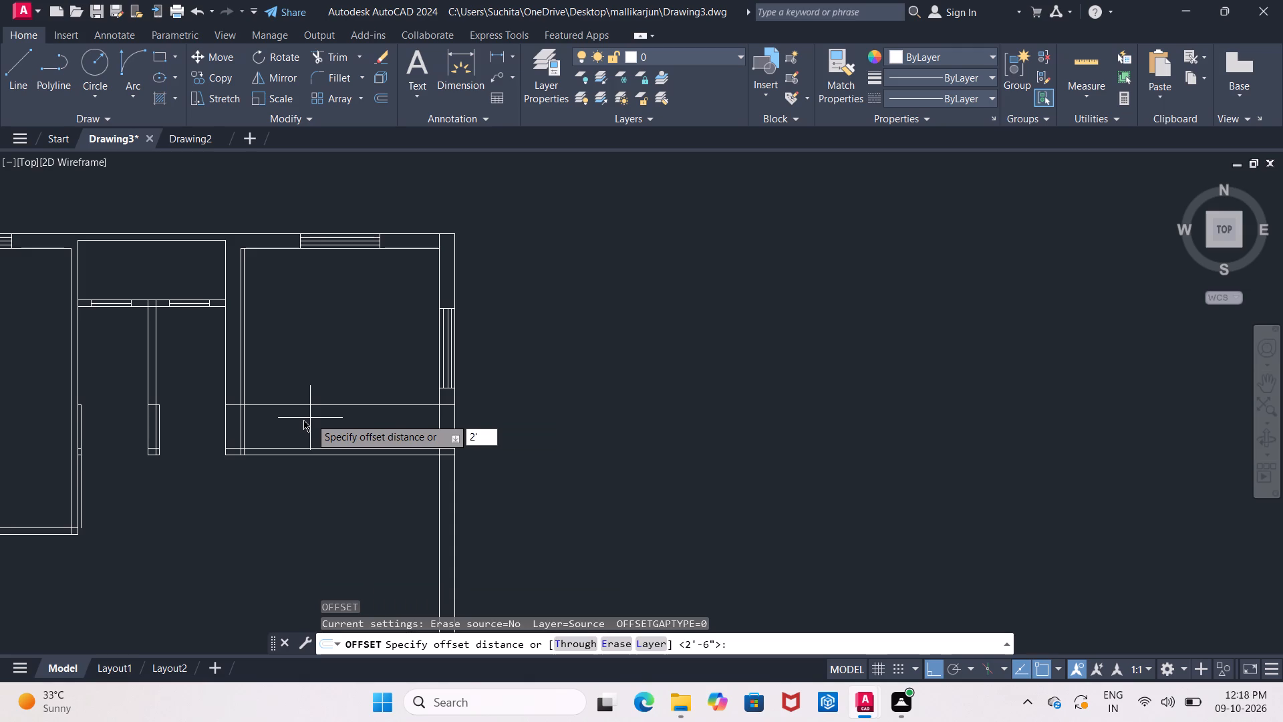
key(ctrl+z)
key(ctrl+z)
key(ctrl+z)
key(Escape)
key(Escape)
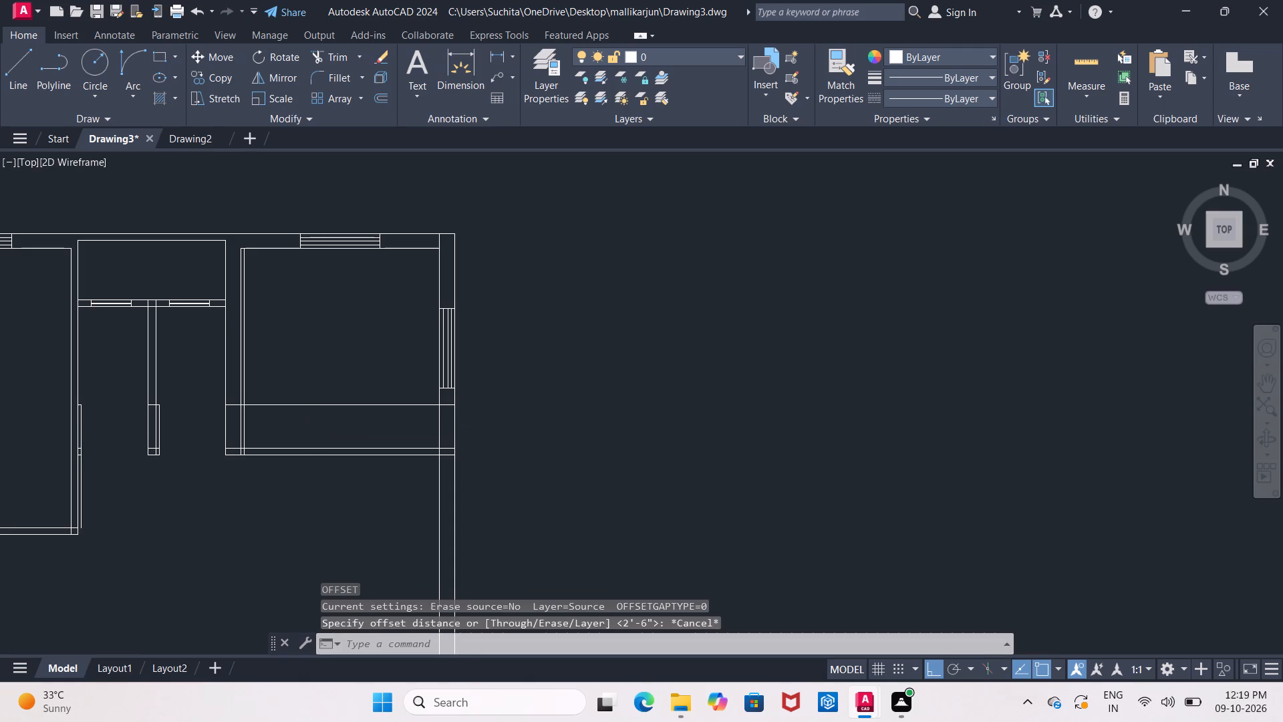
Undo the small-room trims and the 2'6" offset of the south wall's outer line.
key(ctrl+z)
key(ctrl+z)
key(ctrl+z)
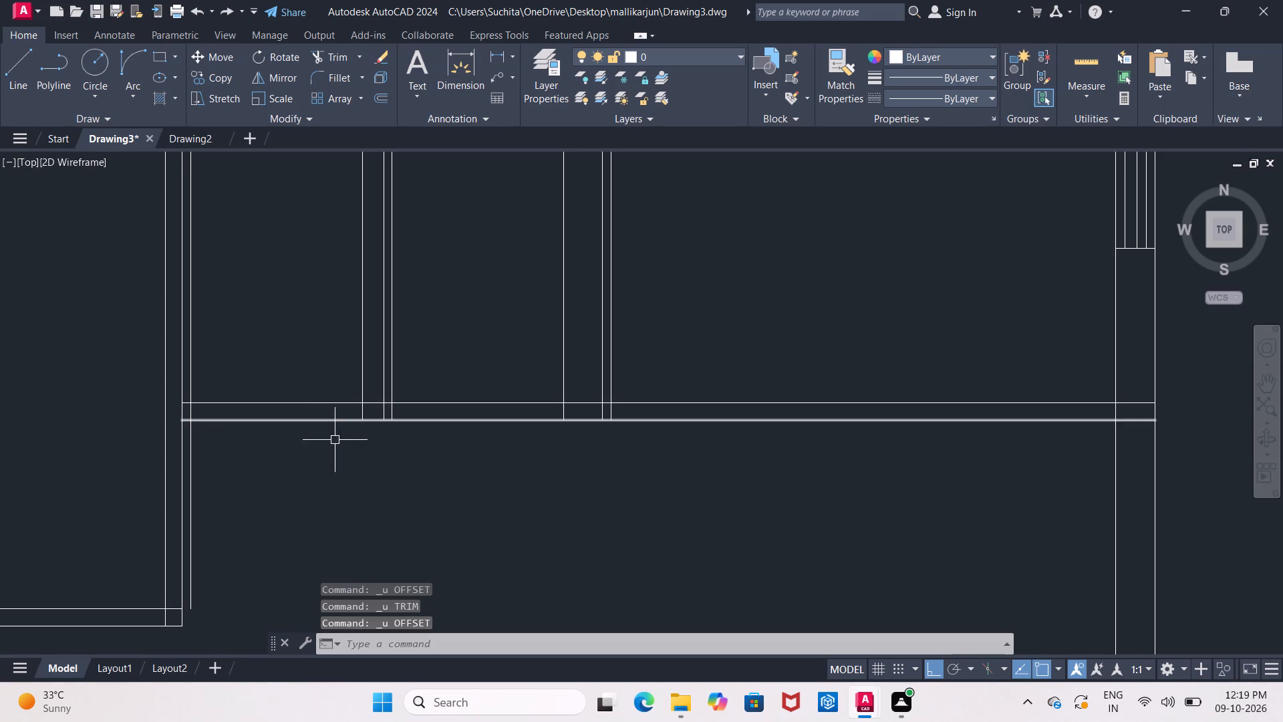
Offset the large east room's west opening line 2'6" east and the south wall's outer line 2'6" north.
scroll(471, 414, down, 3)
middle_drag(492, 384, 318, 361)
scroll(440, 345, up, 1)
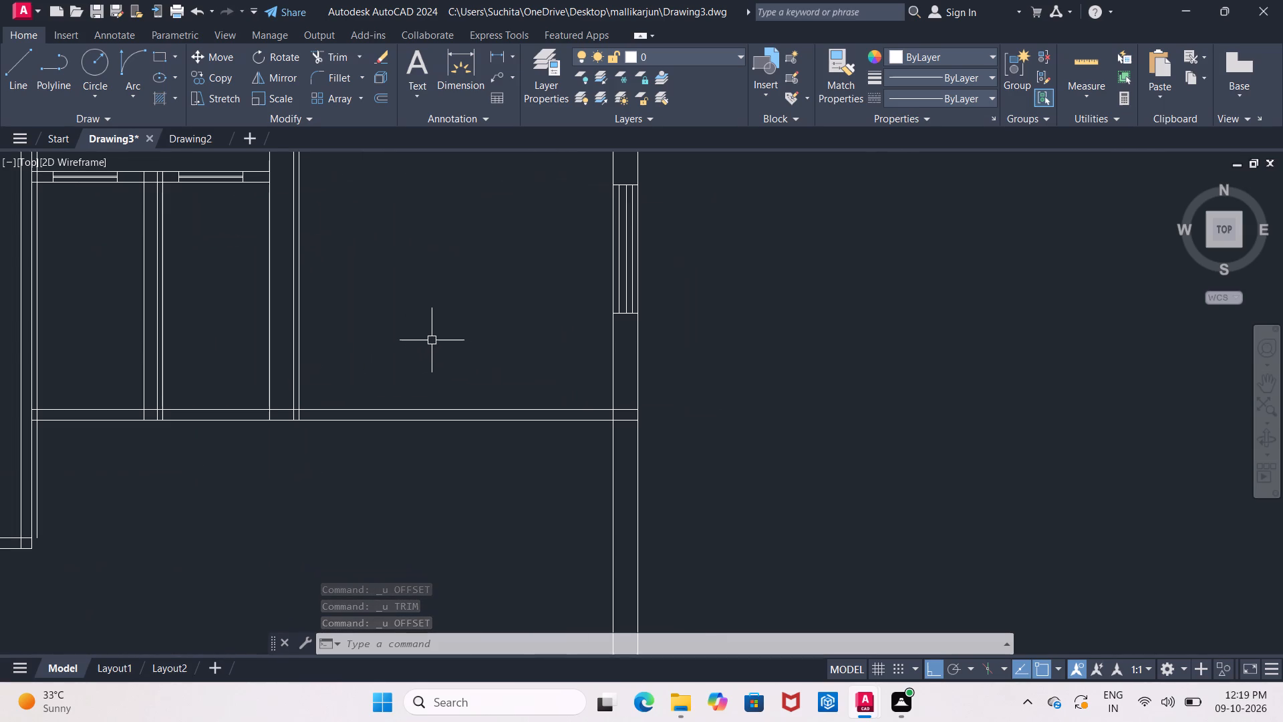
key(o)
key(Return)
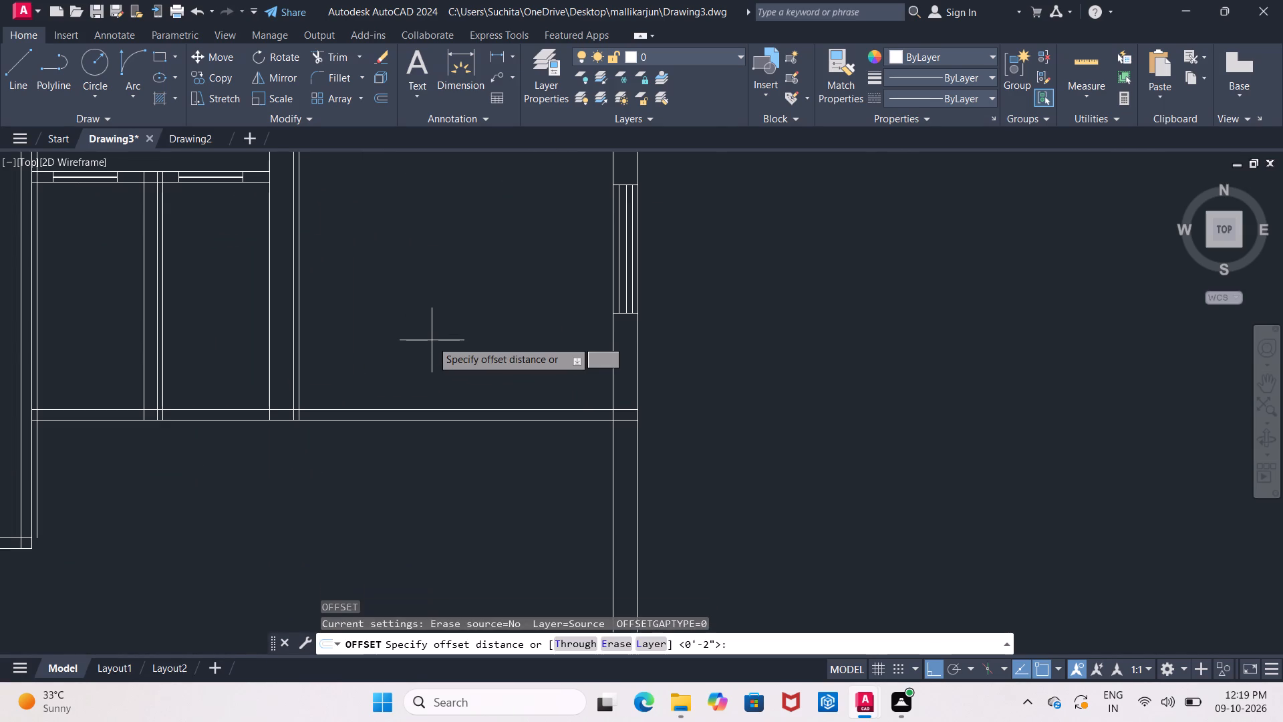
text(2')
text(6")
key(Return)
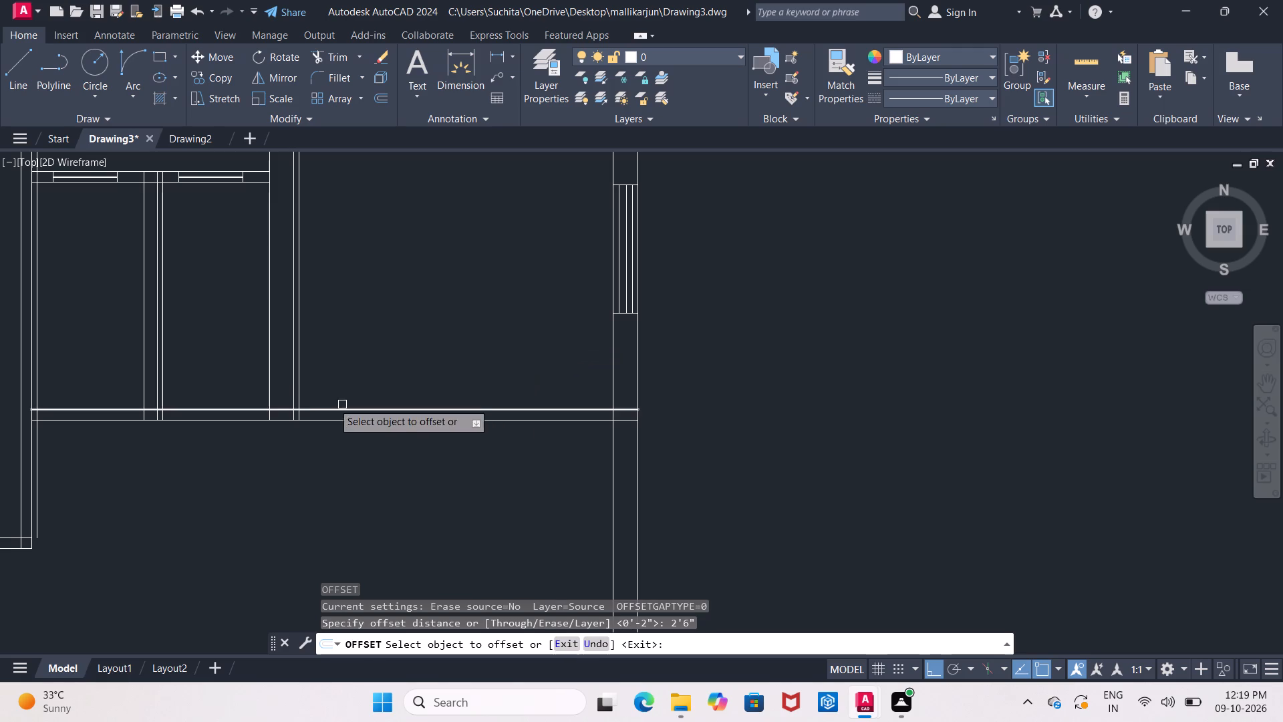
click(301, 380)
click(329, 370)
click(346, 419)
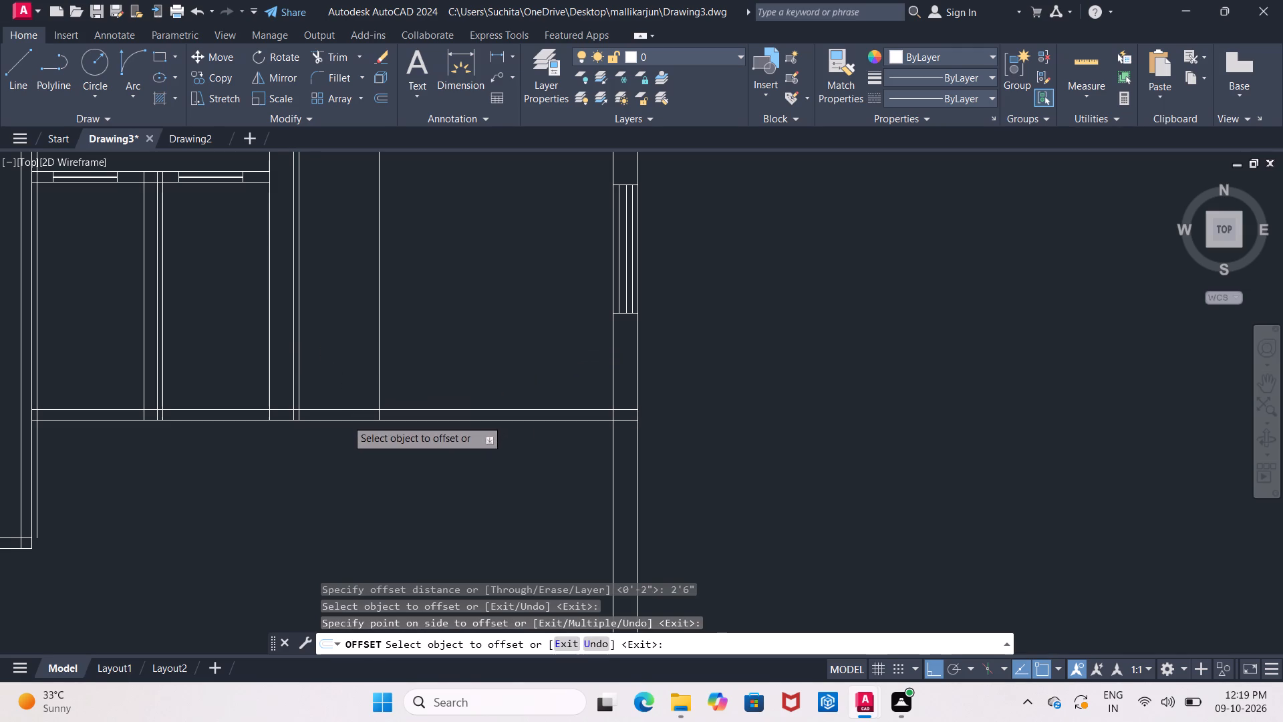
click(331, 356)
key(Escape)
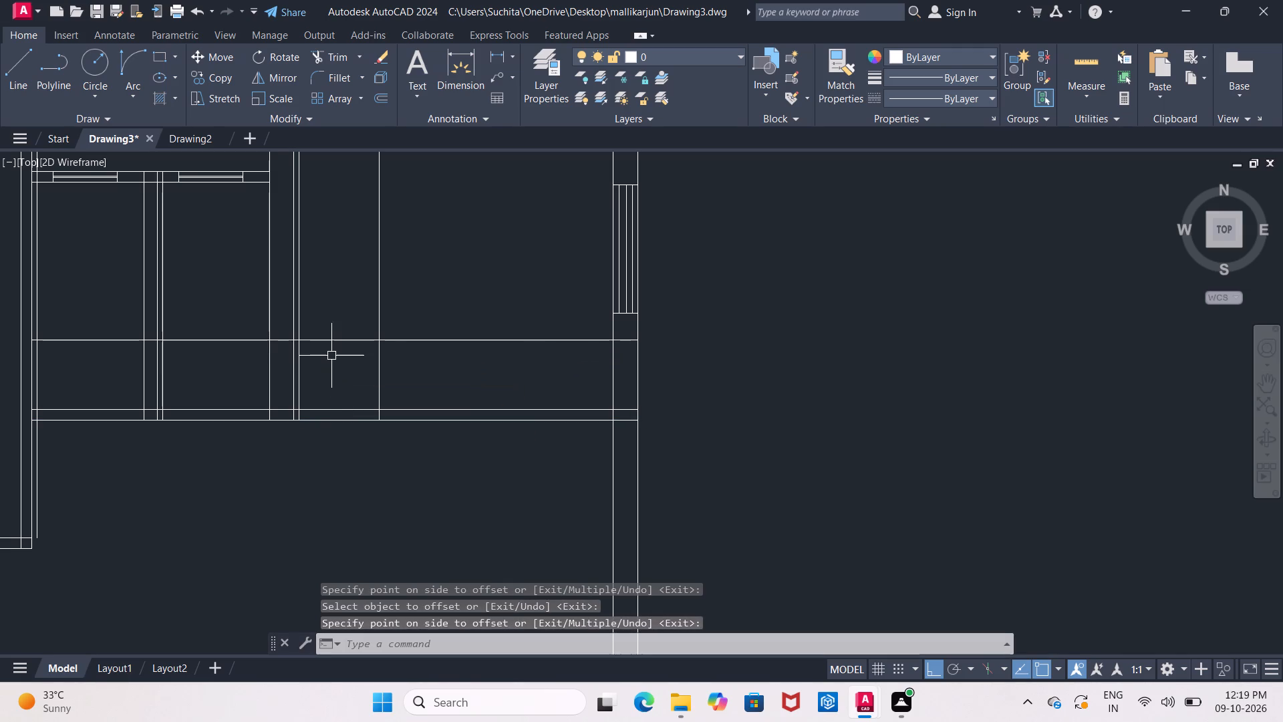
Trim the offset lines and south wall lines to cut the east room's 2'6" door opening, leaving a 2'6" door leaf line at its west jamb.
text(tr)
key(Return)
key(Return)
scroll(331, 356, up, 1)
drag(366, 253, 490, 314)
drag(481, 270, 515, 380)
drag(339, 275, 370, 502)
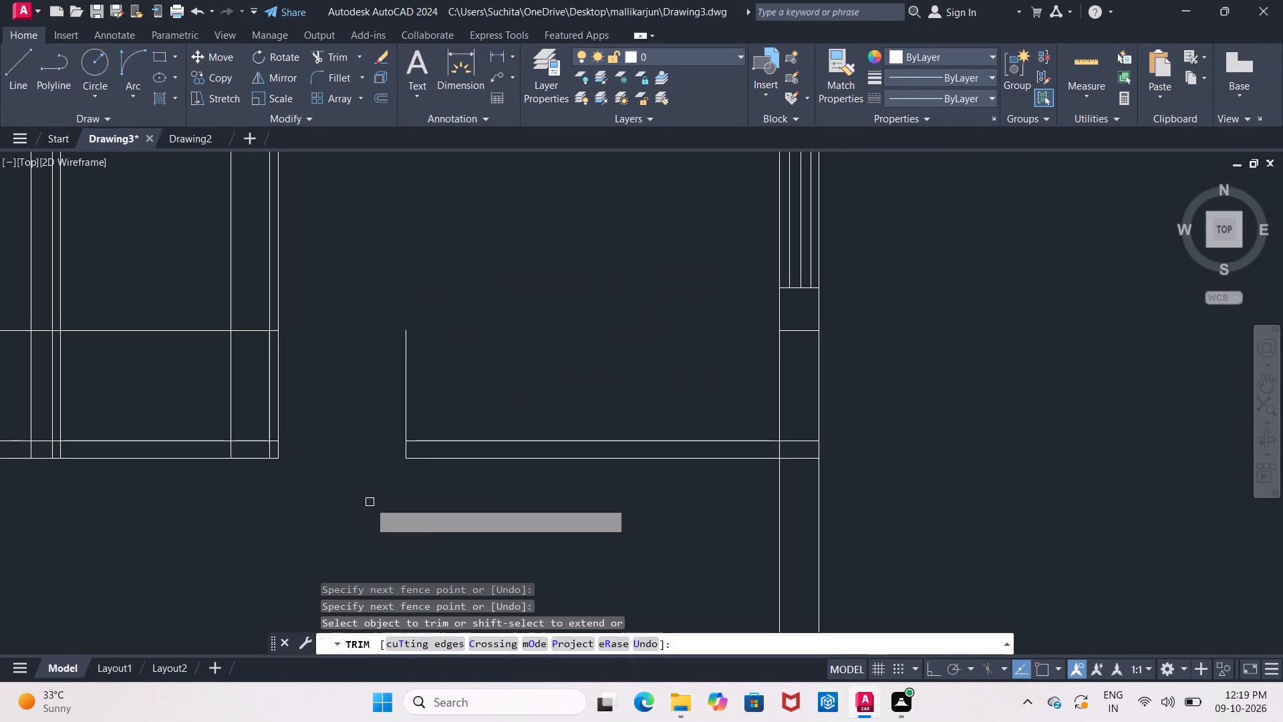
click(408, 365)
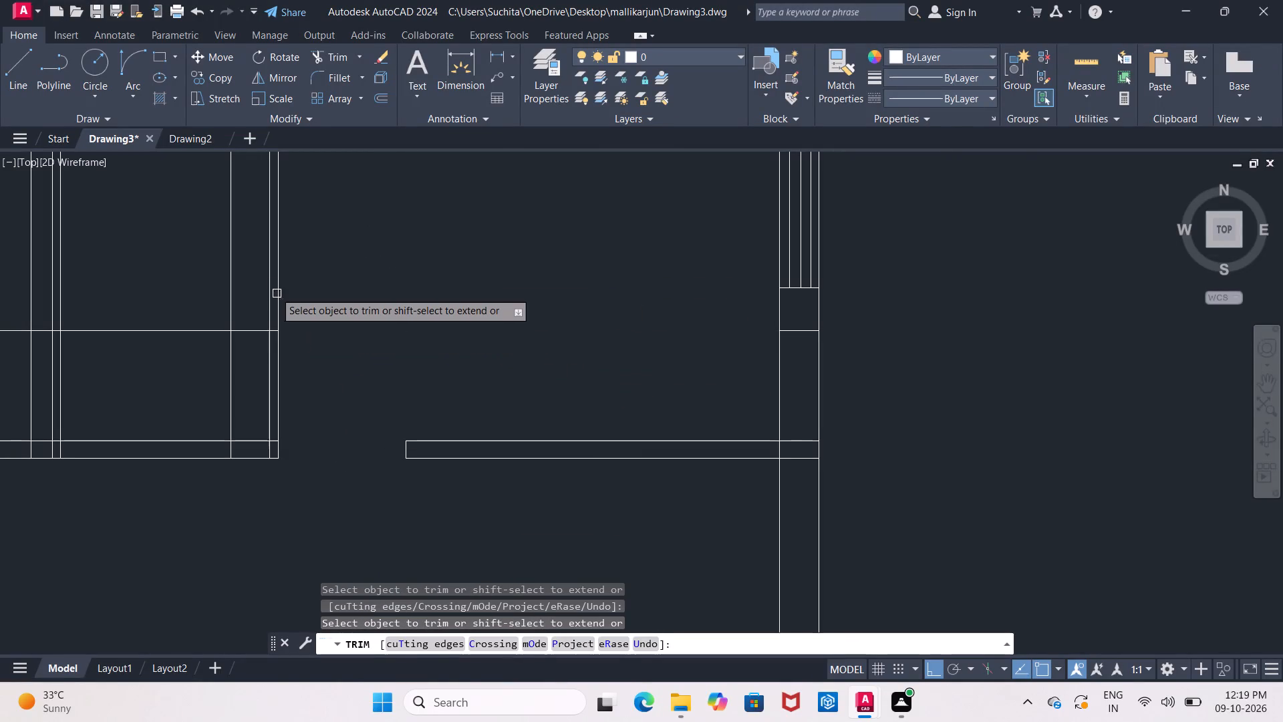
click(279, 295)
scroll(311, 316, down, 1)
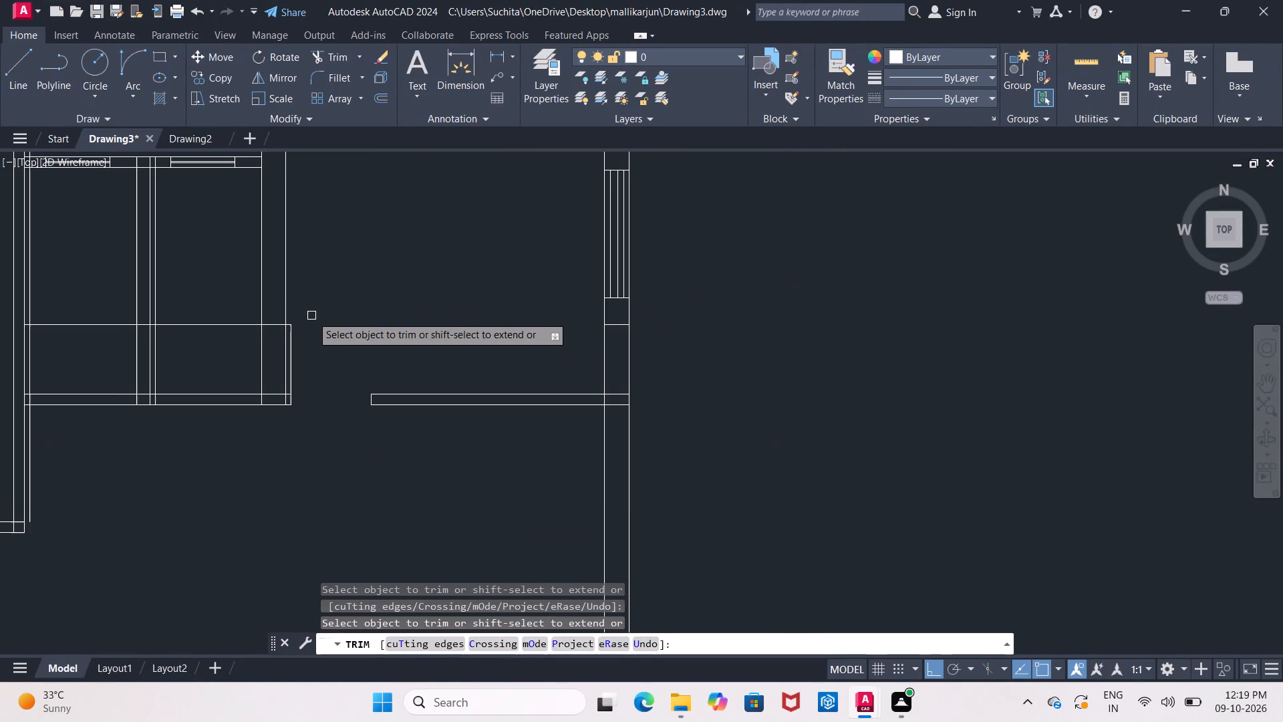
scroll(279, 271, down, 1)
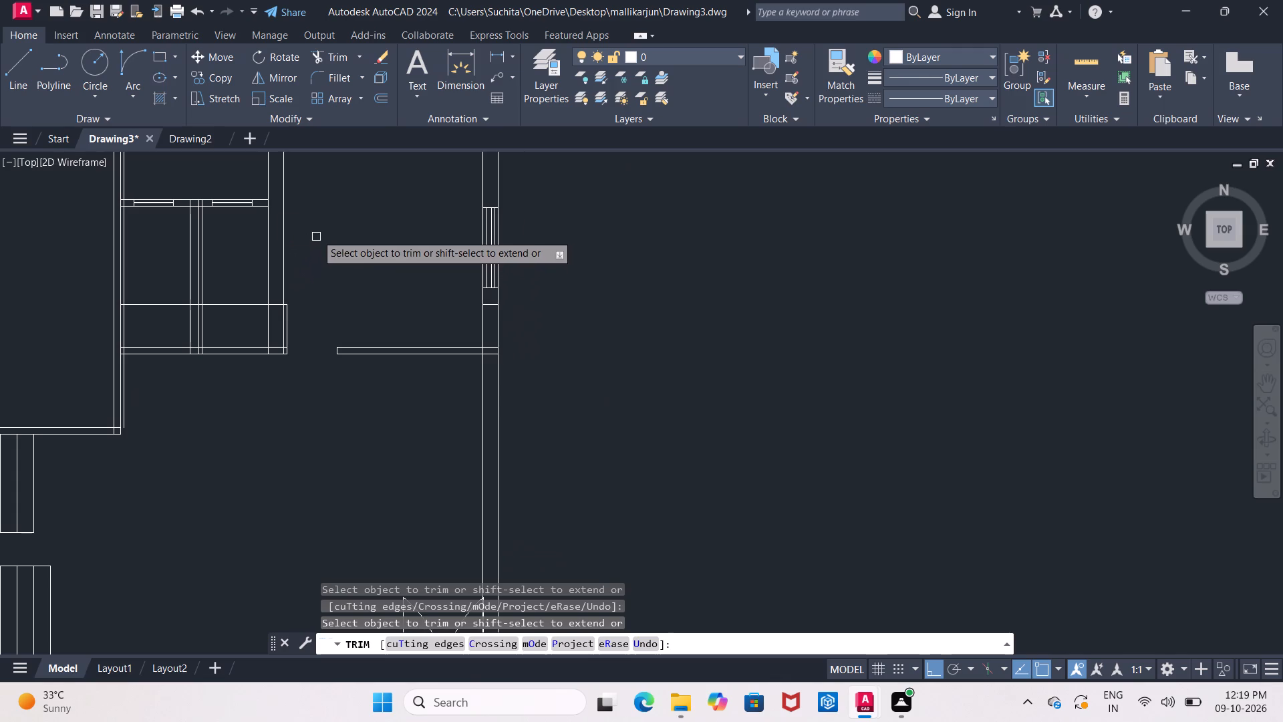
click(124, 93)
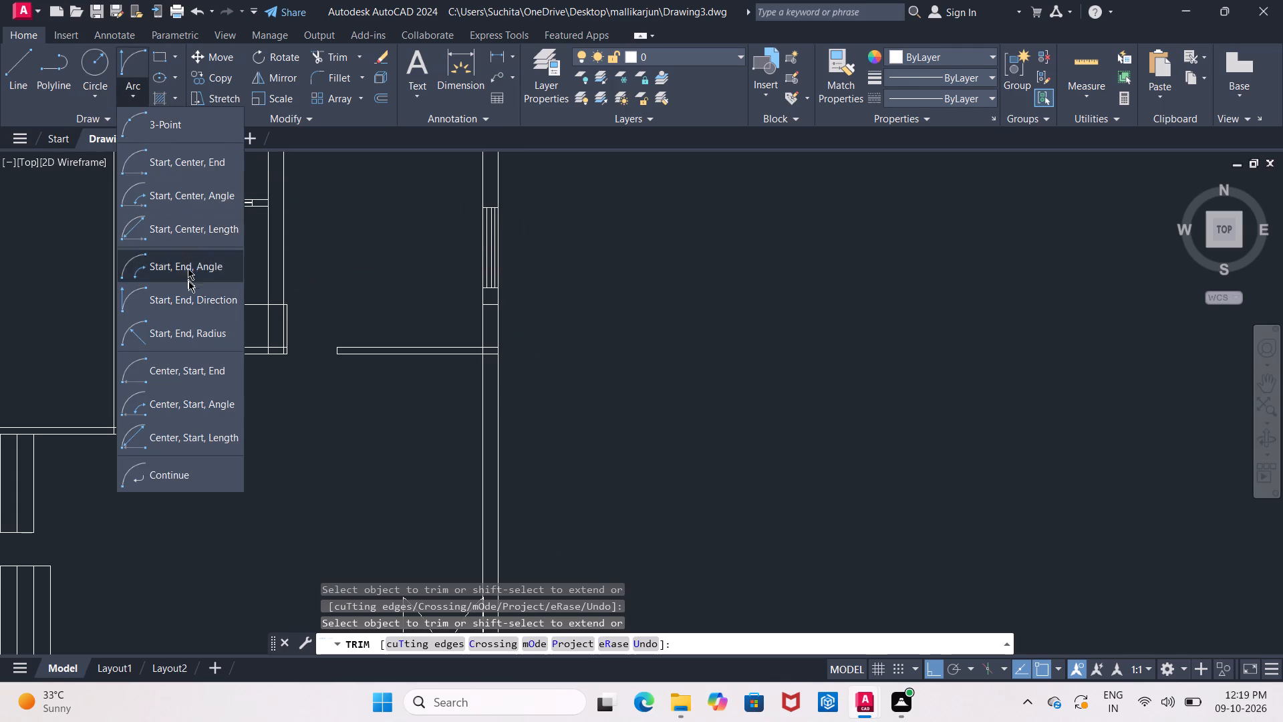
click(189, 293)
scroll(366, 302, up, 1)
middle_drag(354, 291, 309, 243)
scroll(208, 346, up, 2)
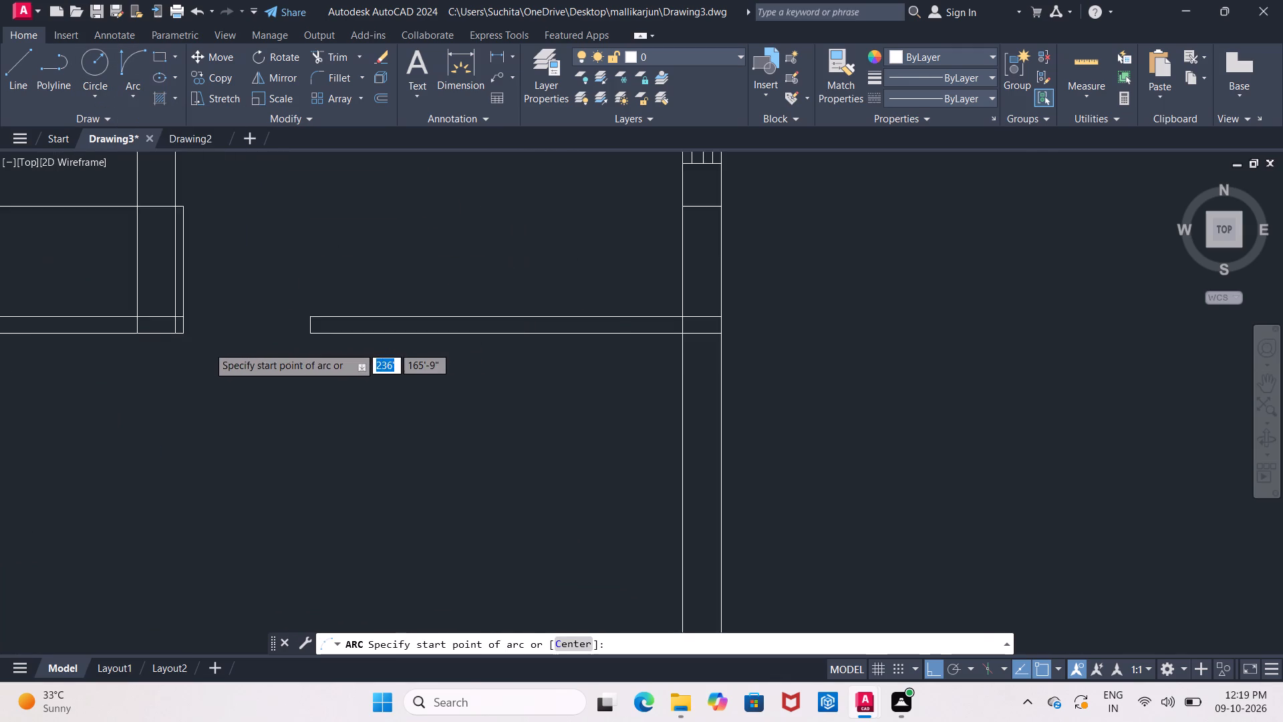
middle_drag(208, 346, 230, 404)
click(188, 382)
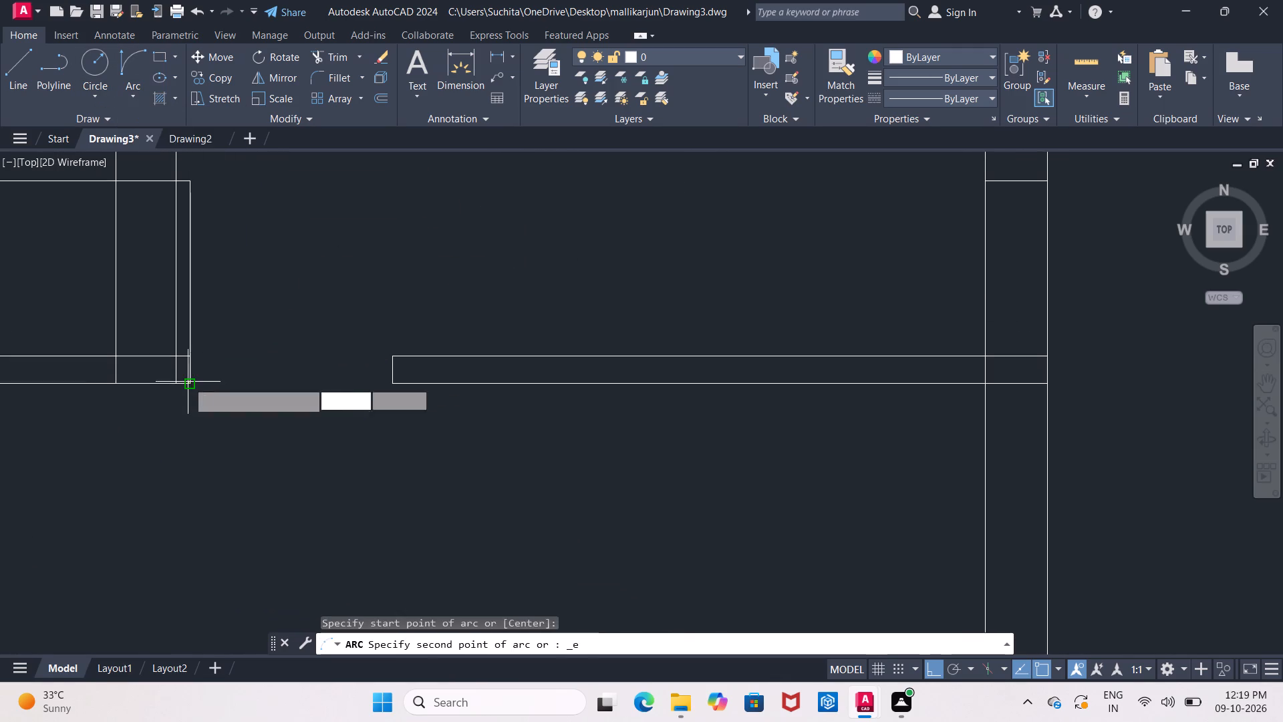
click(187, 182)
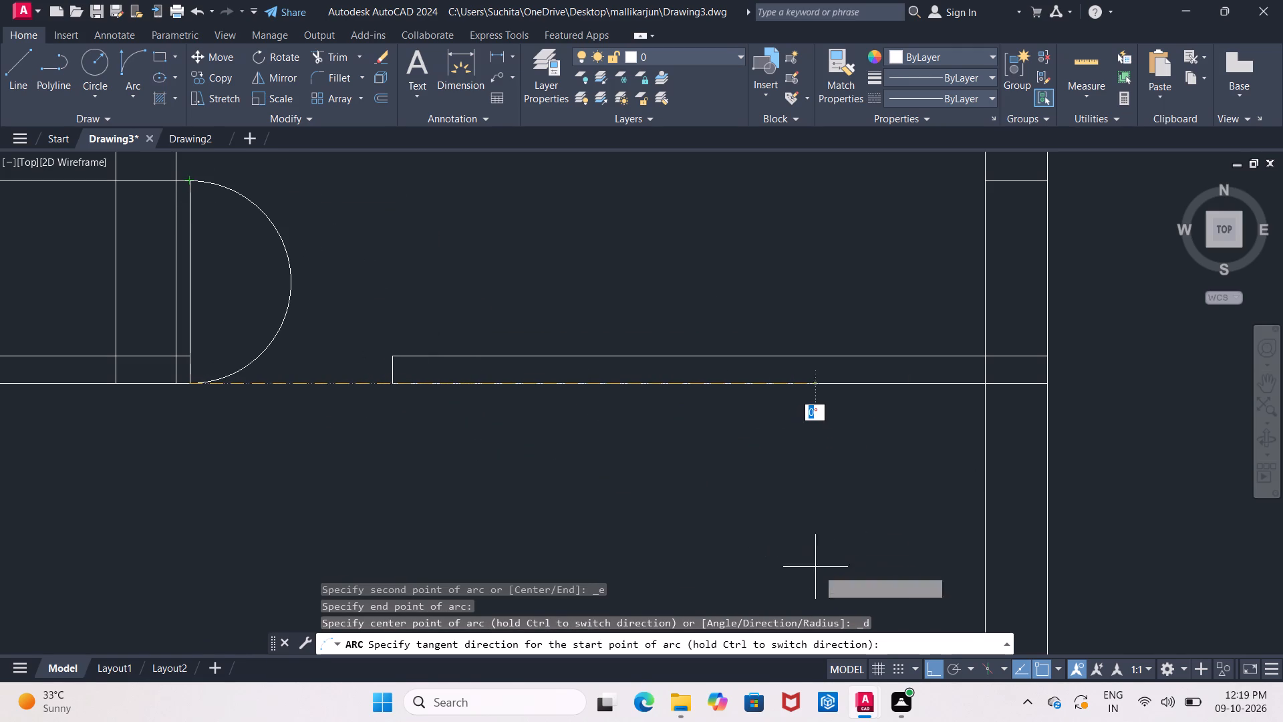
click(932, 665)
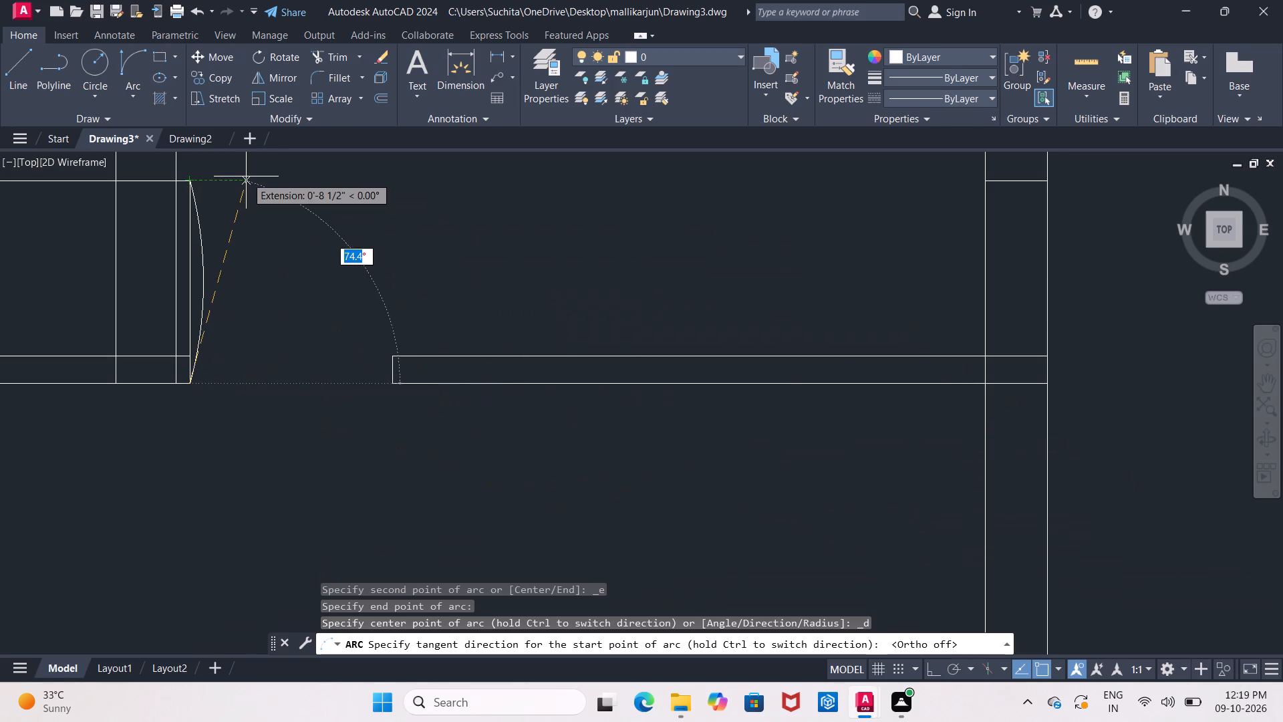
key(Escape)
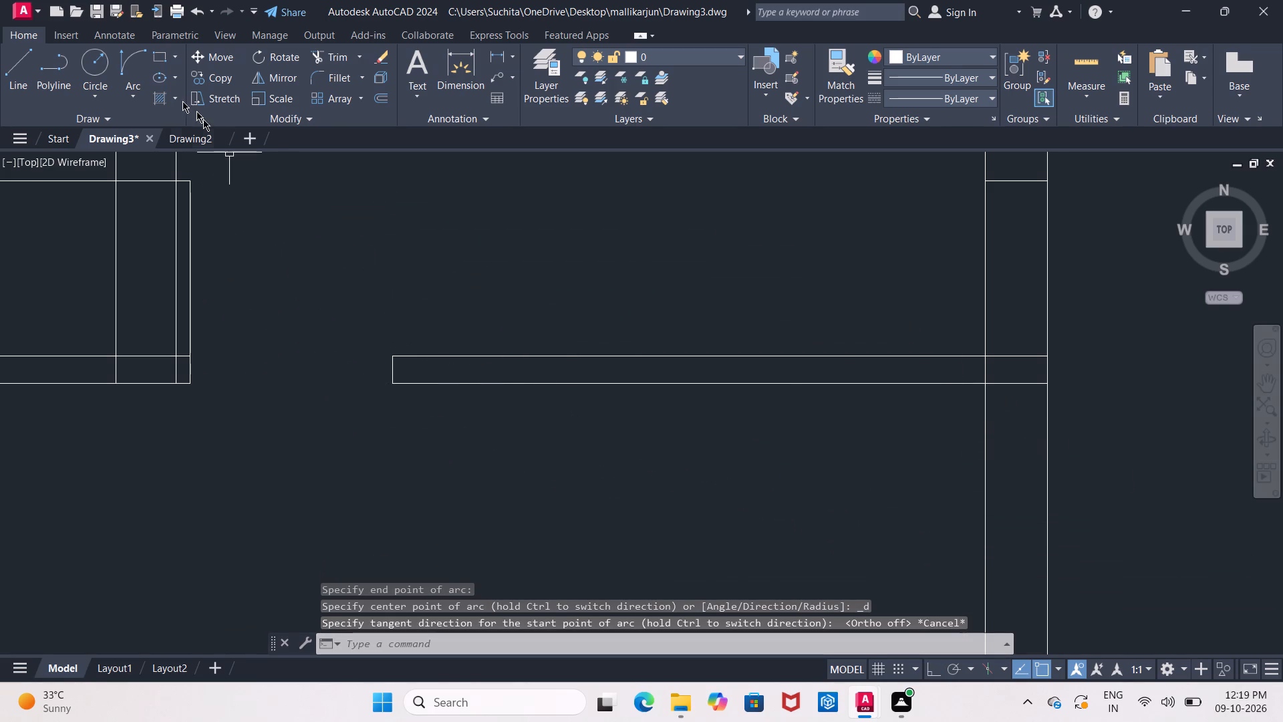
Draw a Start, End, Direction arc from the opening's outer east corner to the leaf line's north end, with a 90° tangent direction.
click(144, 96)
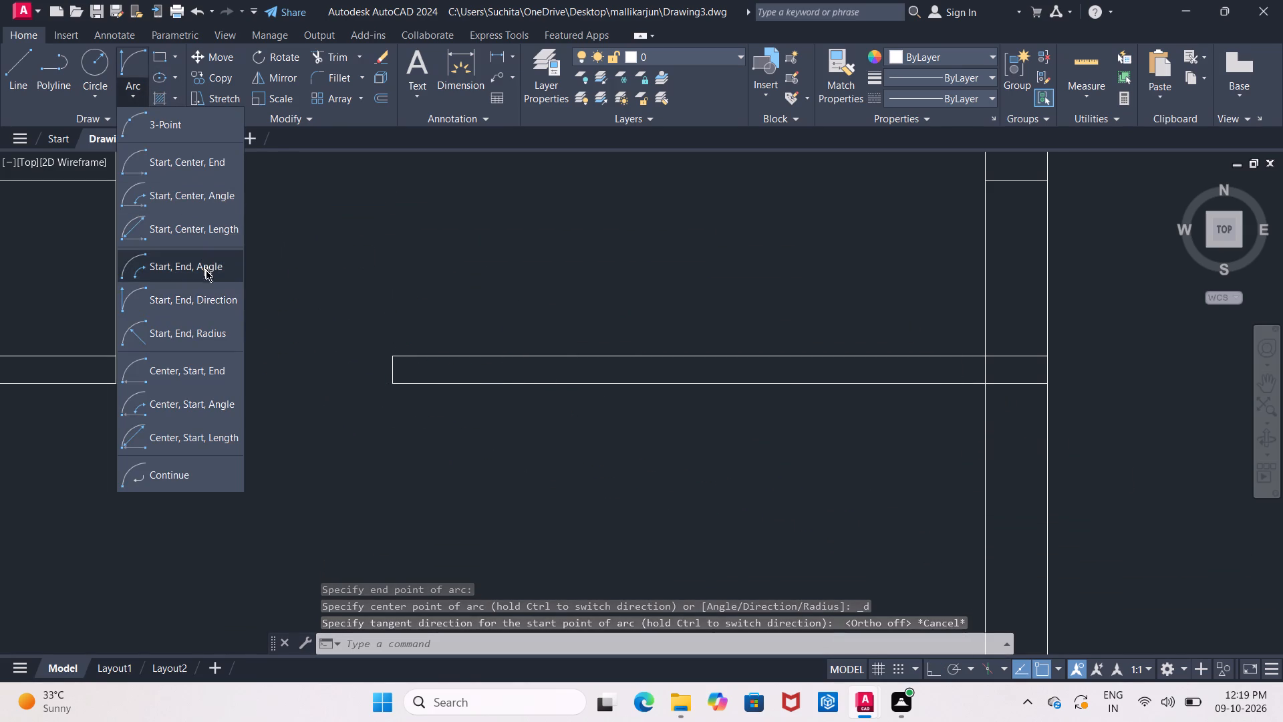
click(208, 291)
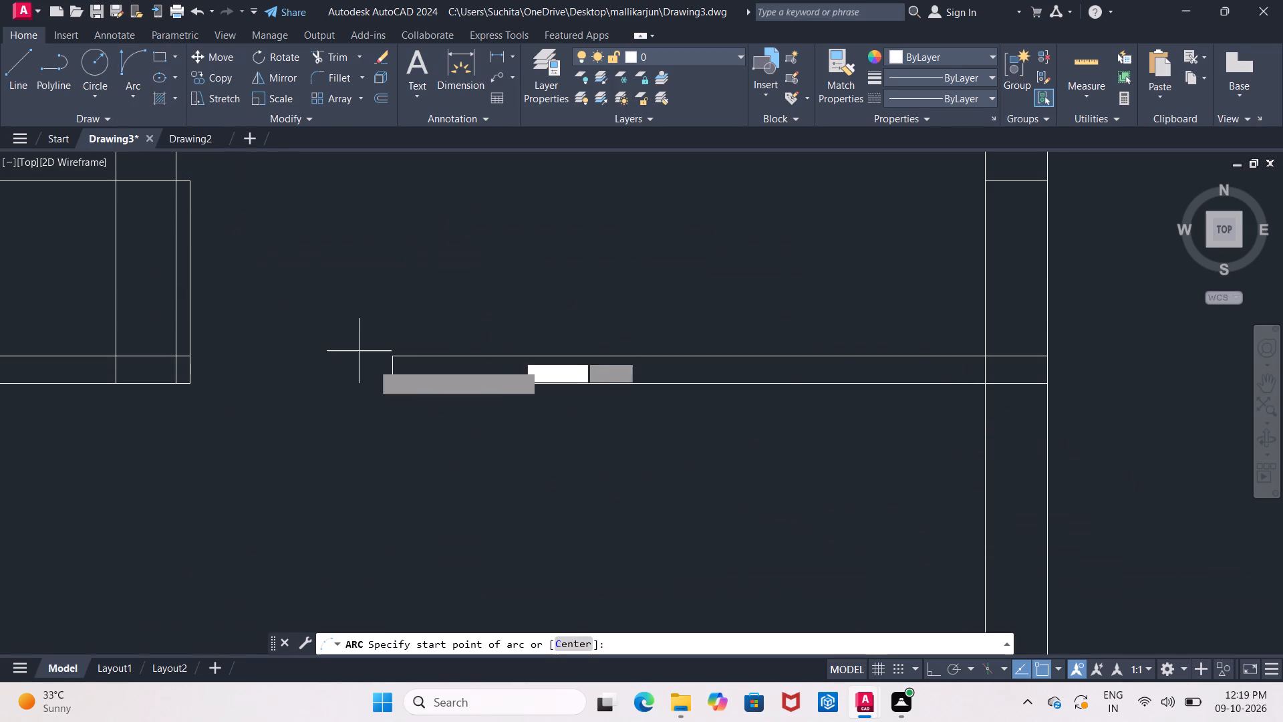
click(388, 386)
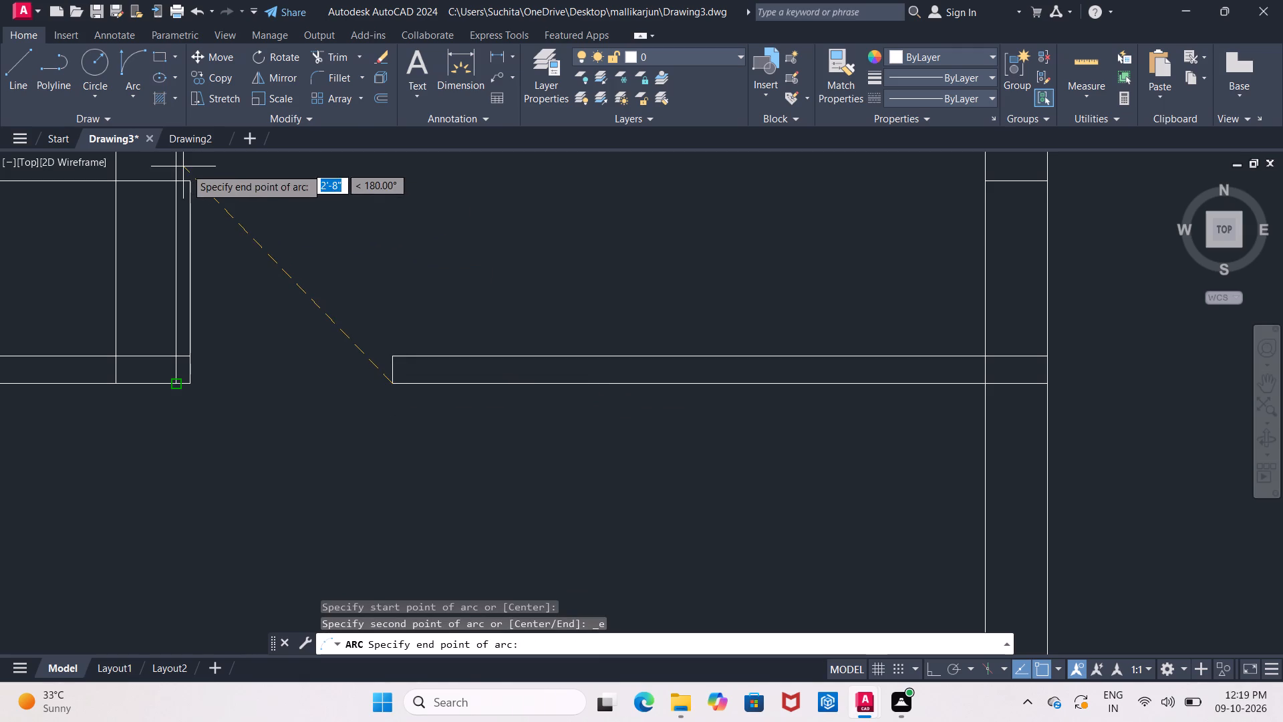
click(189, 178)
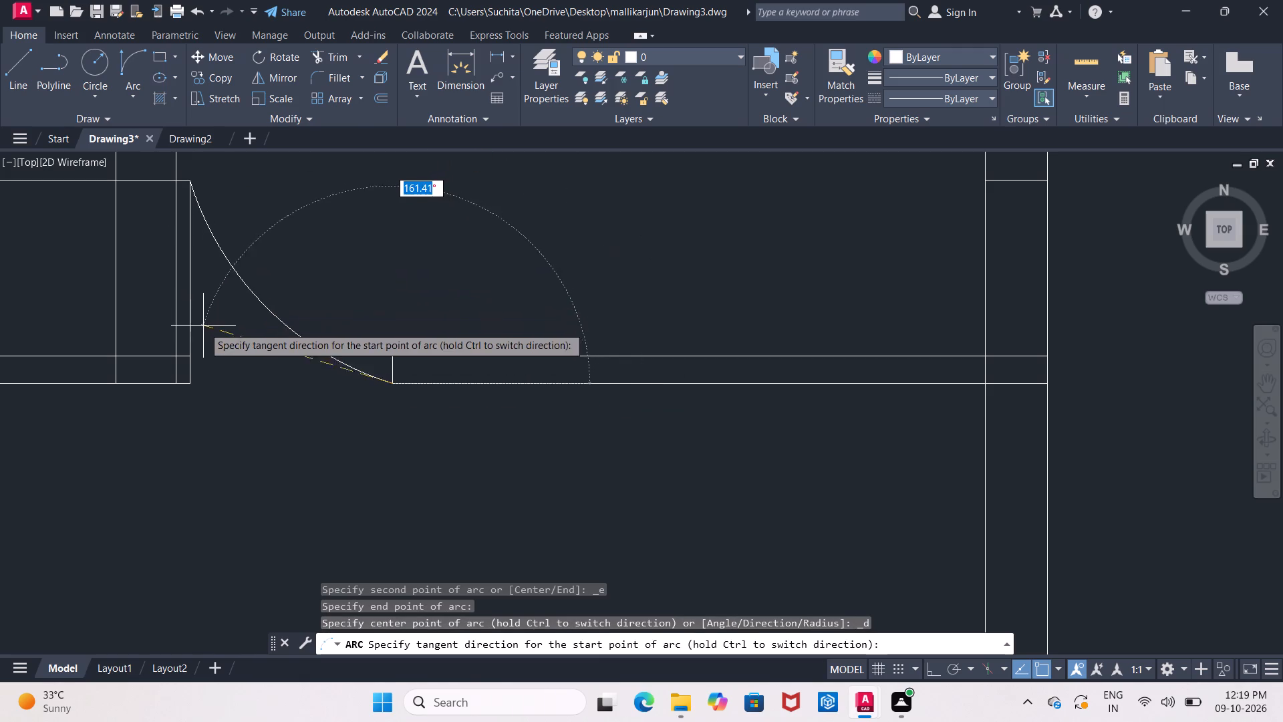
scroll(357, 186, down, 2)
middle_drag(356, 222, 333, 340)
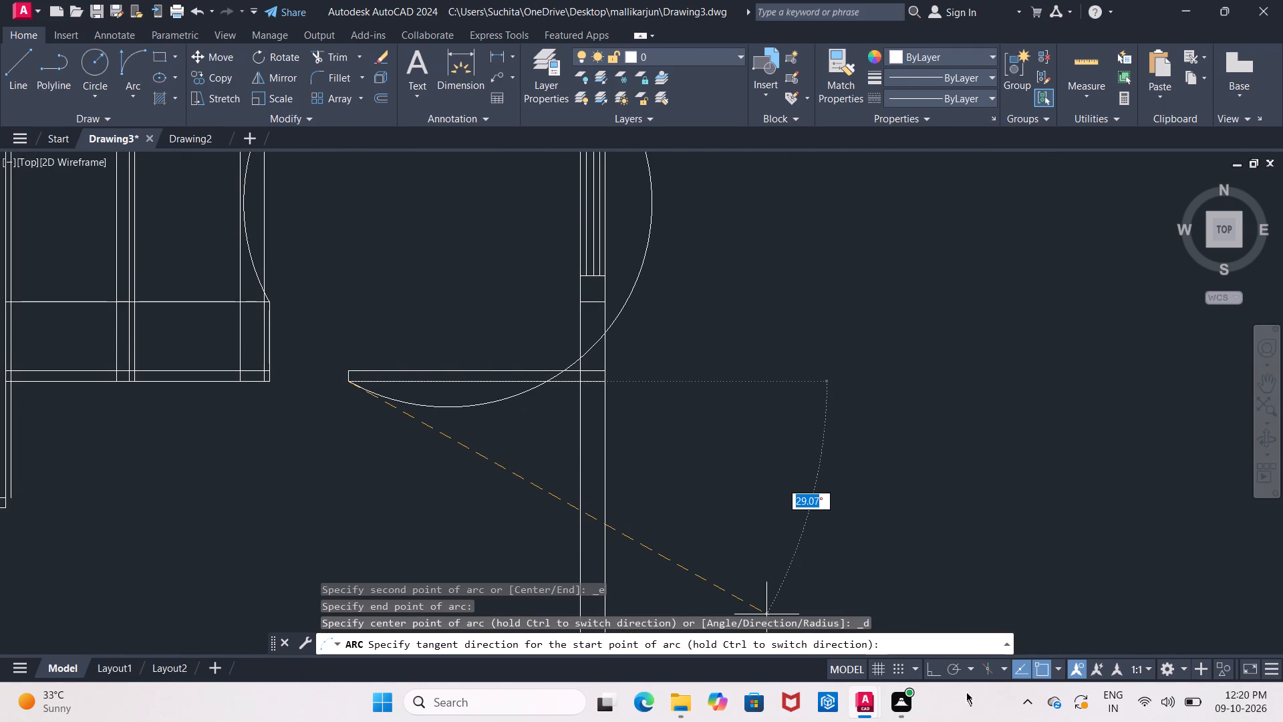
click(928, 671)
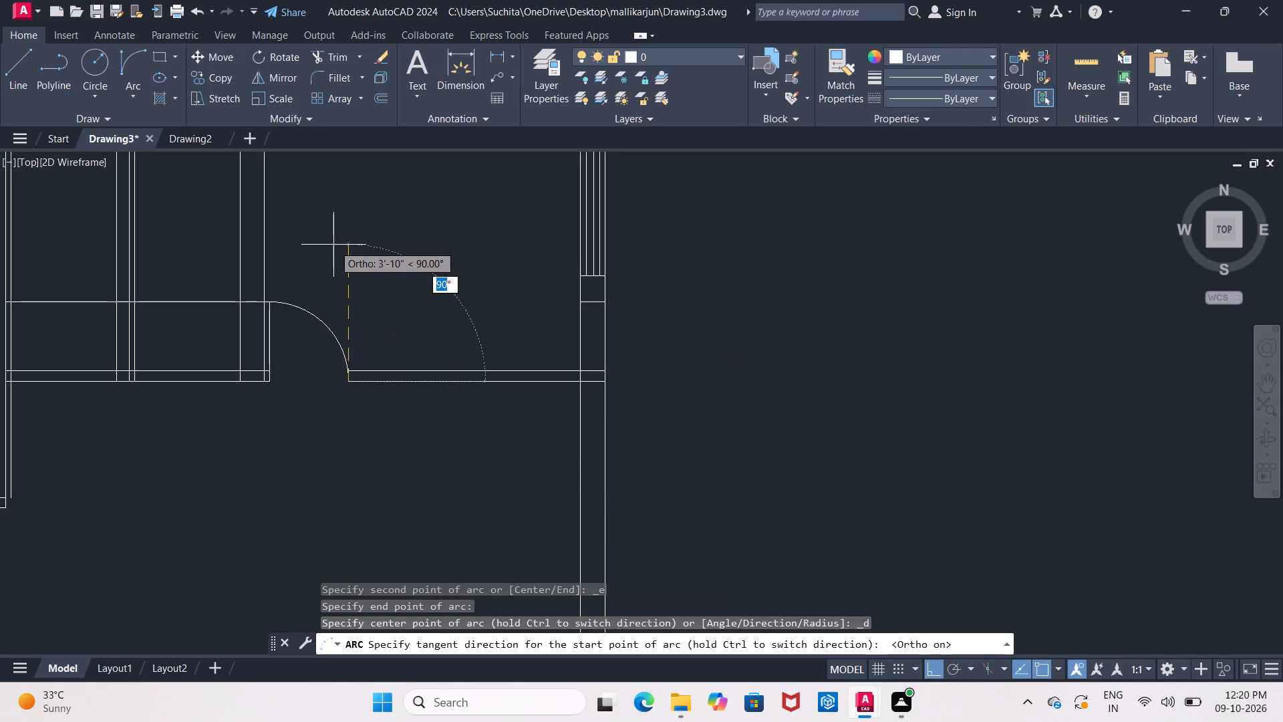
click(333, 245)
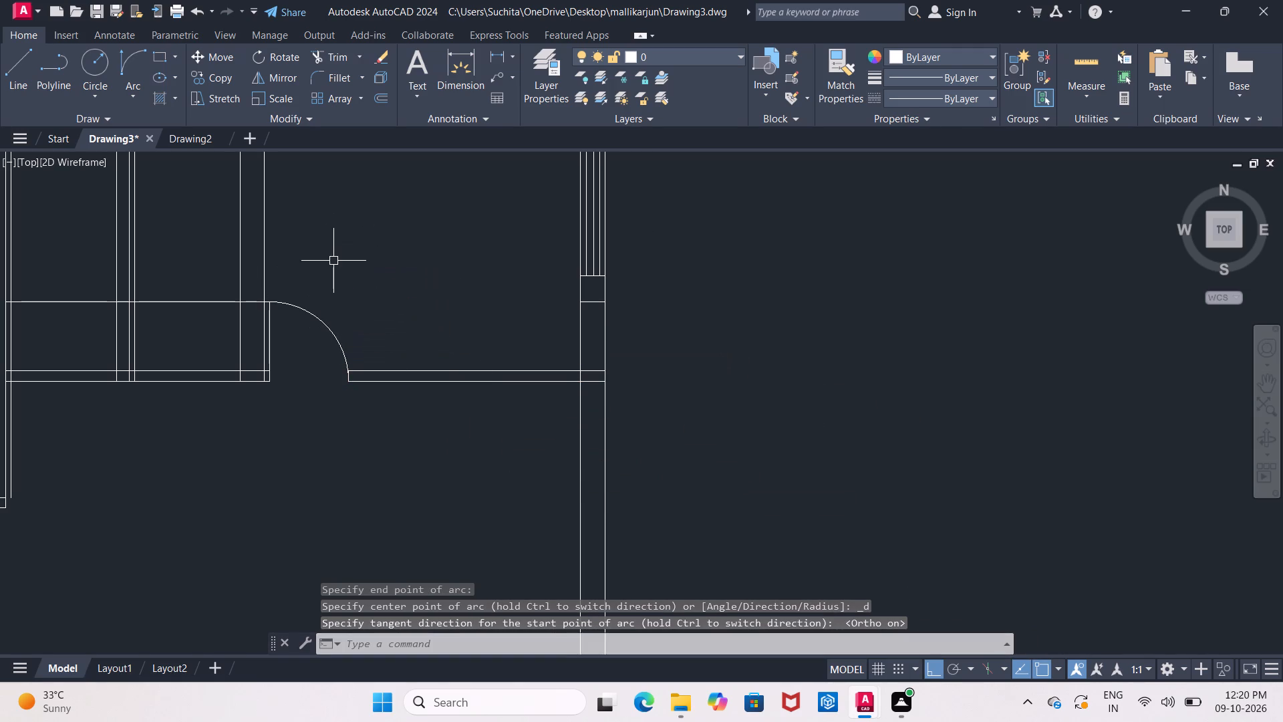
Move the door leaf line and swing arc 4" north from the south wall's outer line to its inner line.
middle_drag(333, 261, 349, 293)
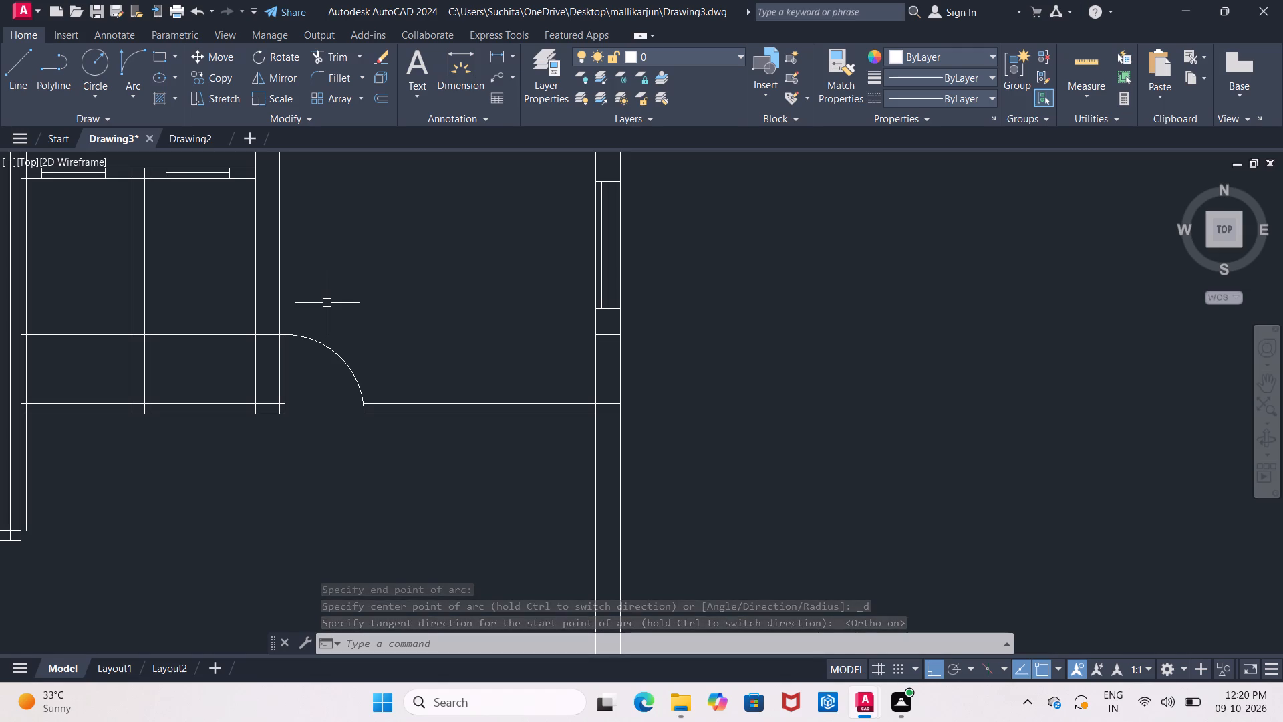
middle_drag(327, 303, 357, 295)
scroll(347, 354, up, 2)
middle_drag(347, 354, 328, 316)
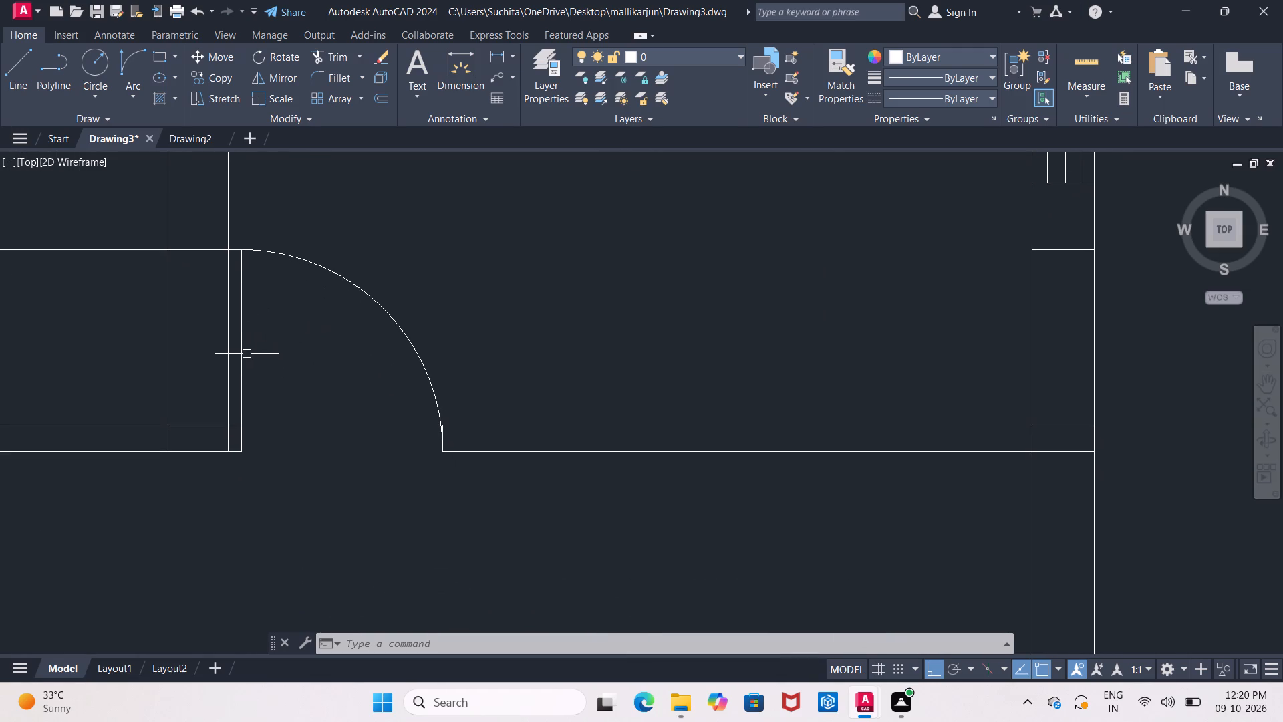
click(243, 360)
click(319, 267)
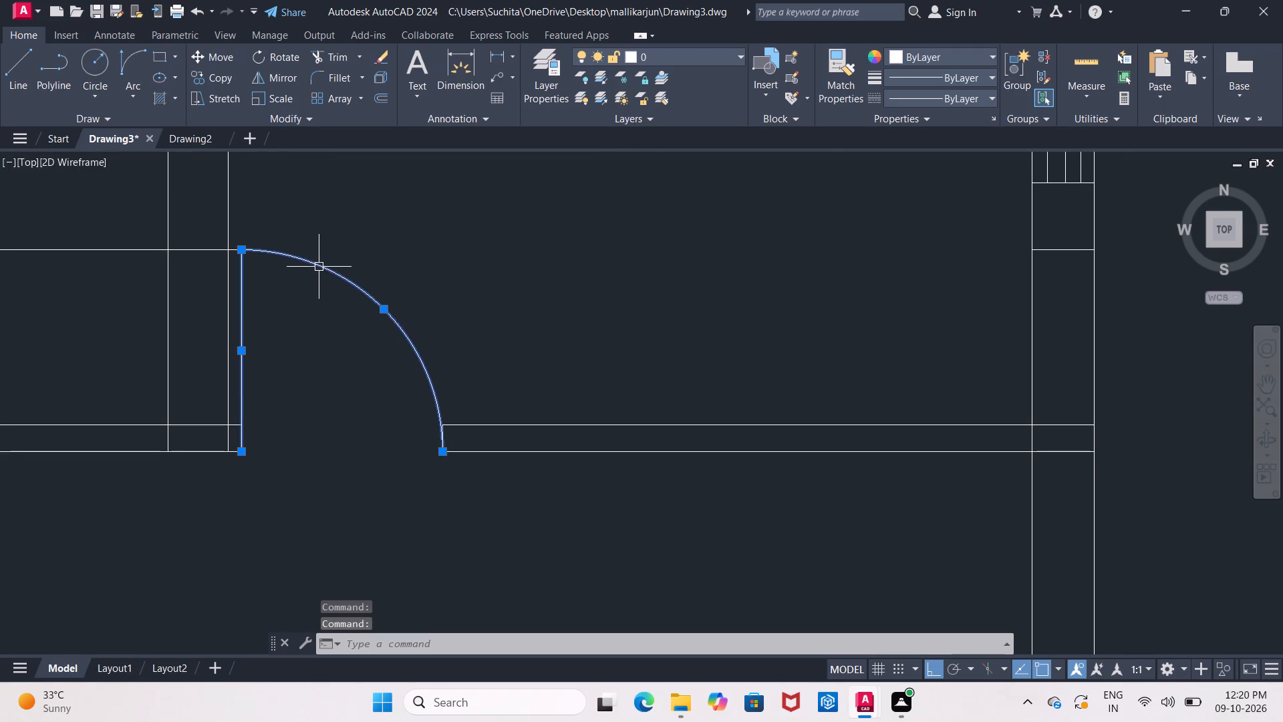
click(212, 61)
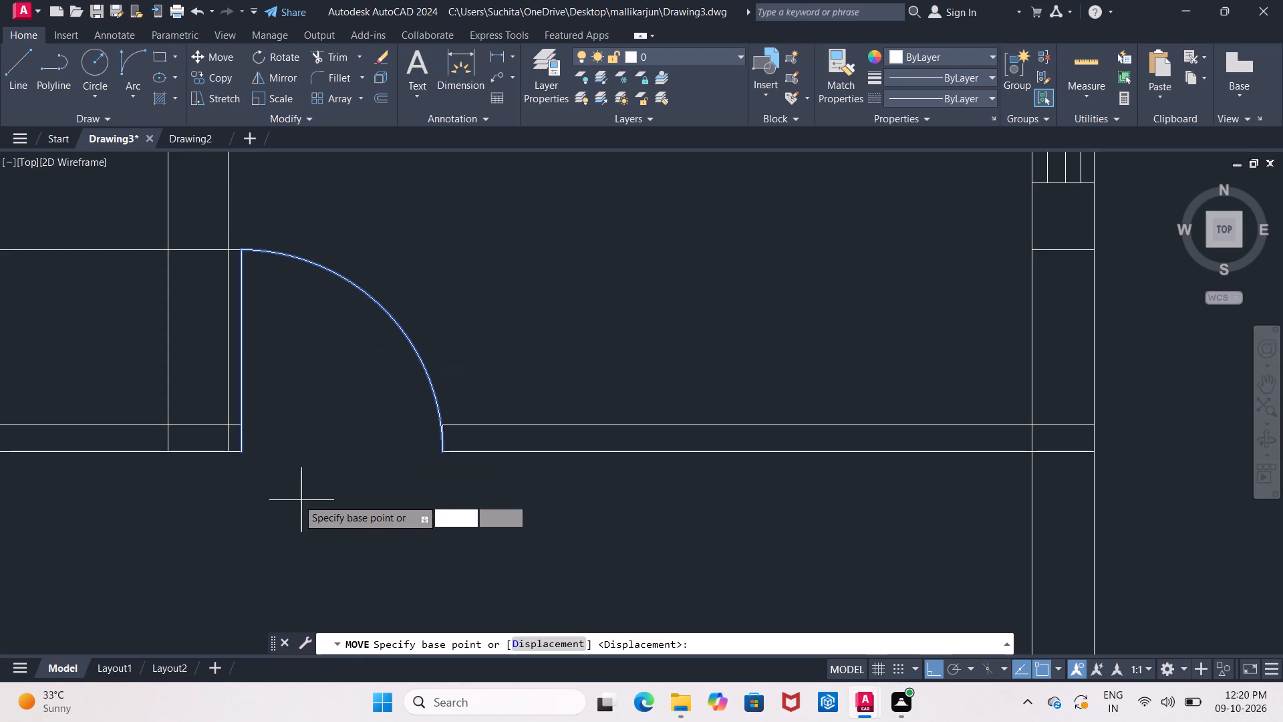
click(238, 456)
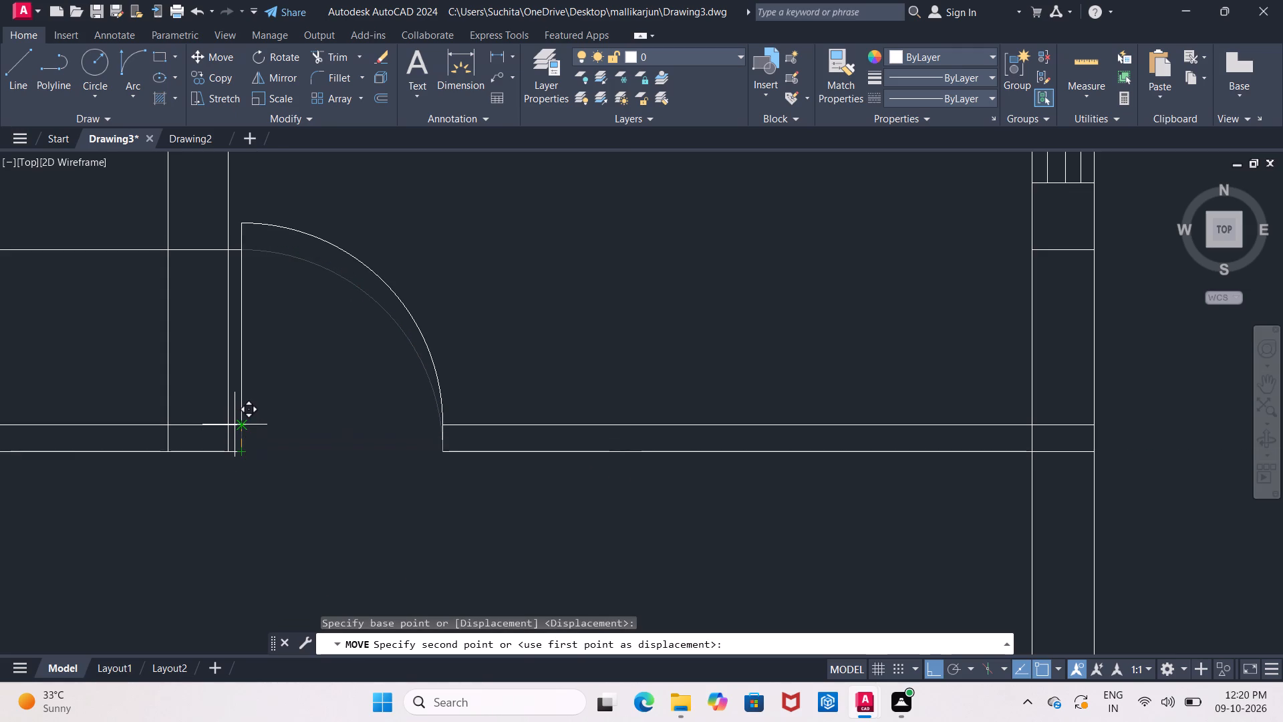
scroll(235, 425, up, 2)
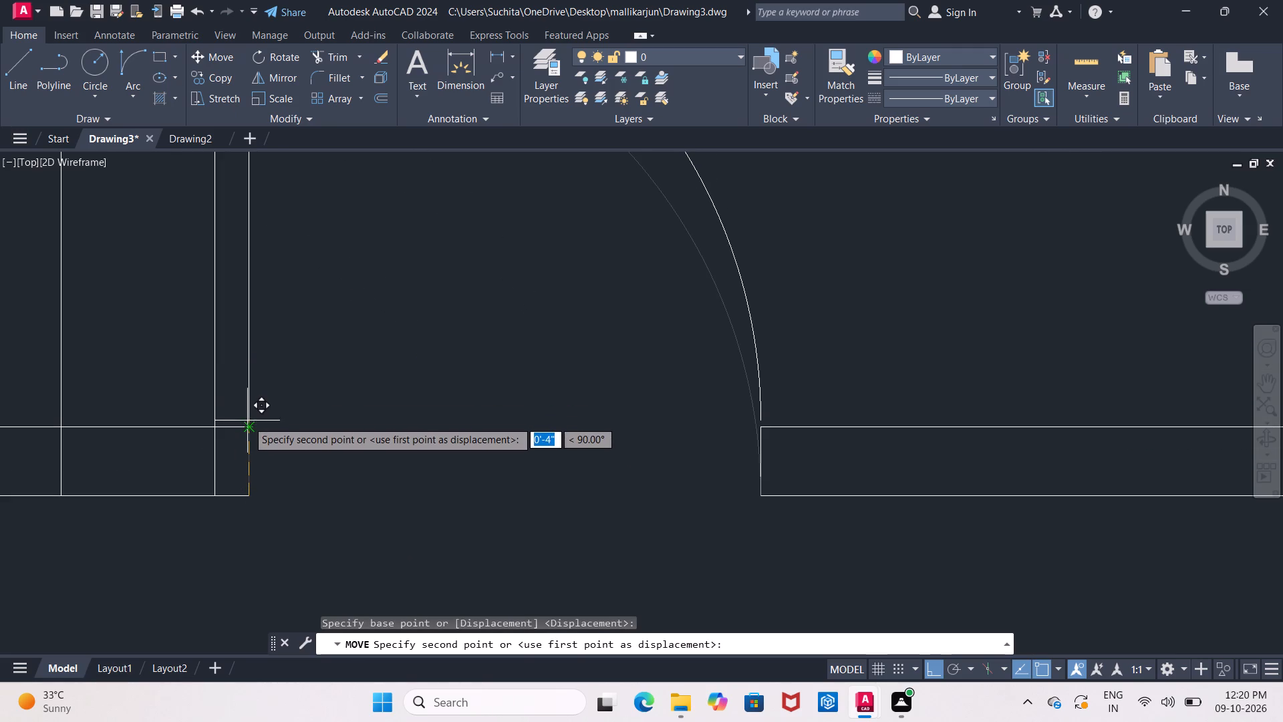
click(247, 423)
scroll(265, 429, down, 3)
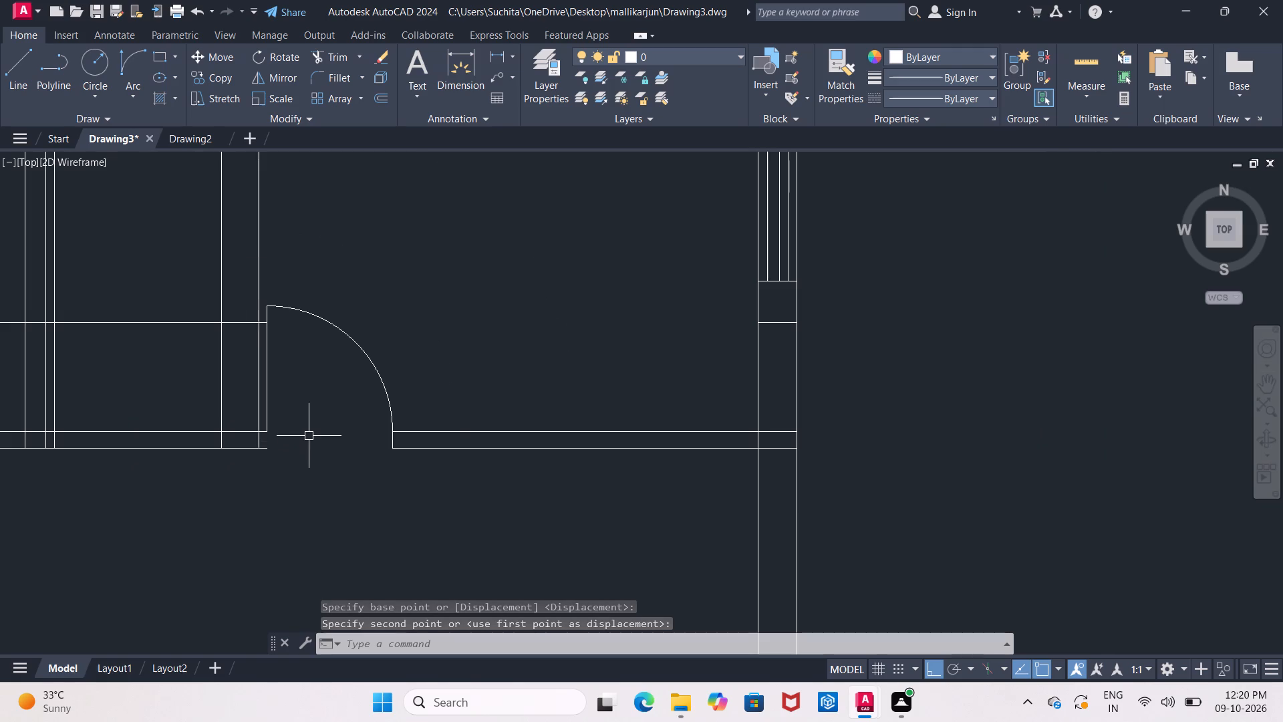
key(Escape)
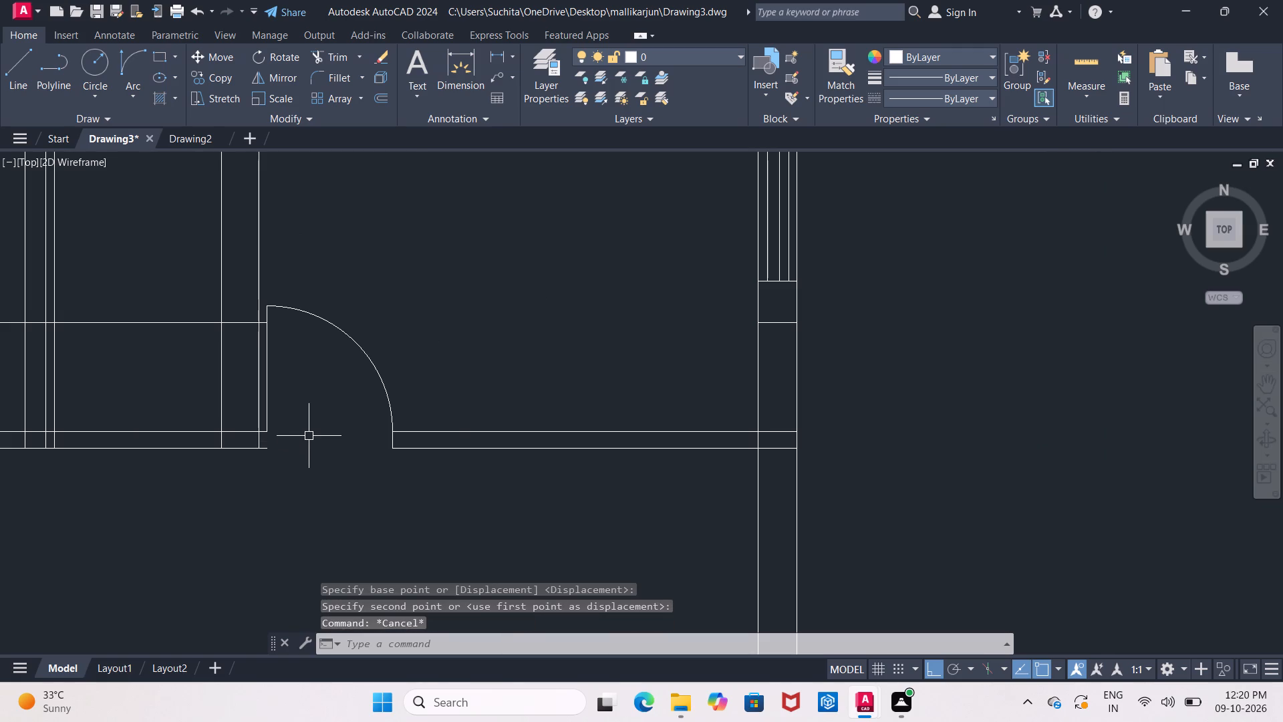
Extend the door leaf line south to the wall's outer line to close the opening's west jamb.
middle_drag(200, 420, 247, 427)
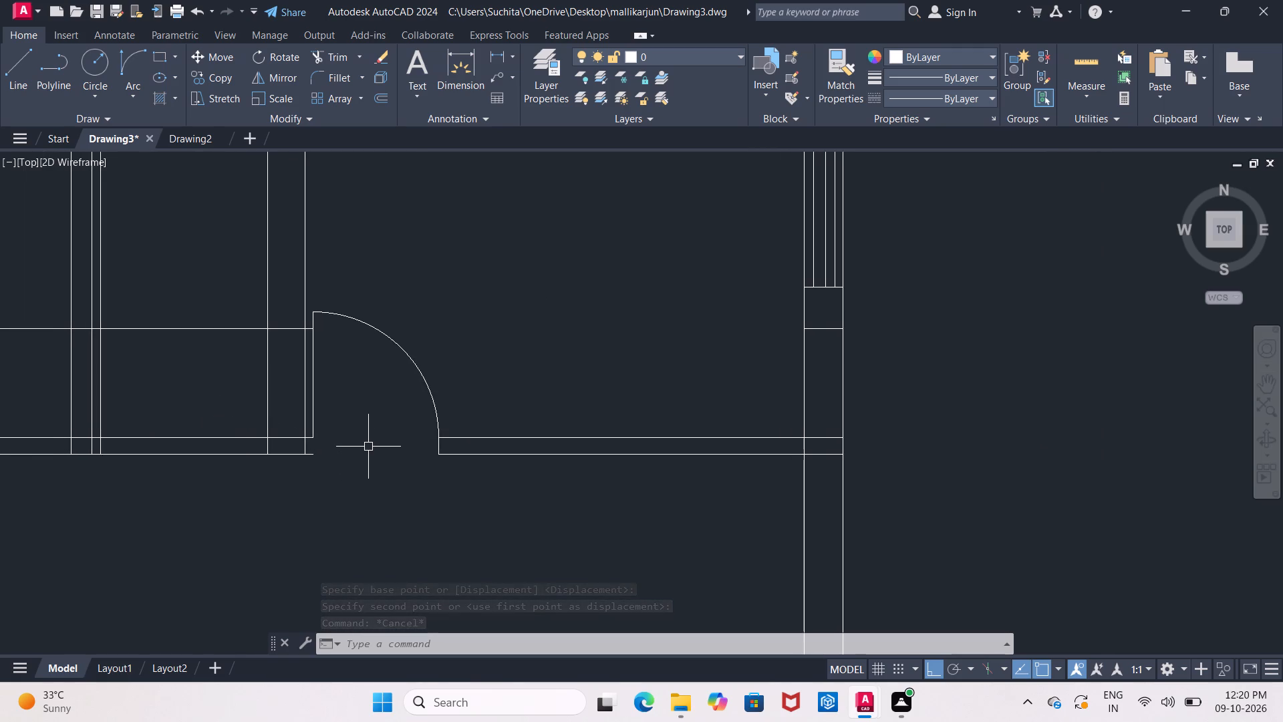
key(Escape)
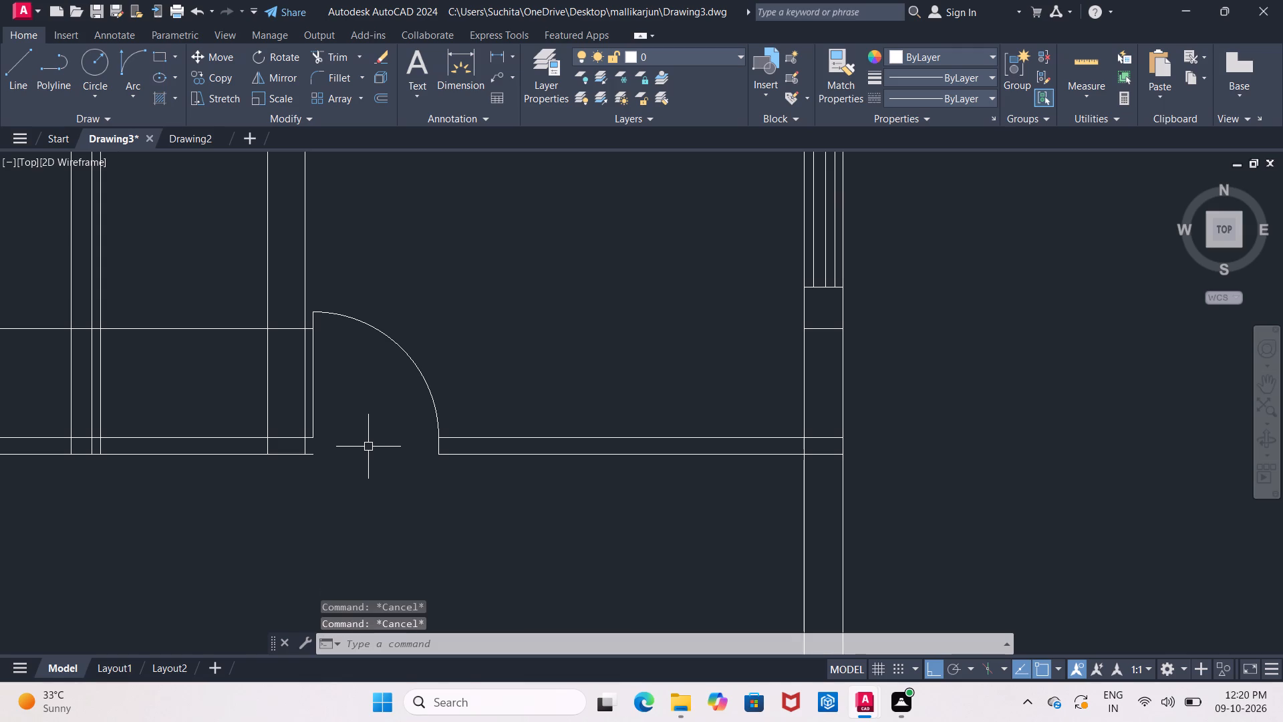
scroll(353, 425, up, 3)
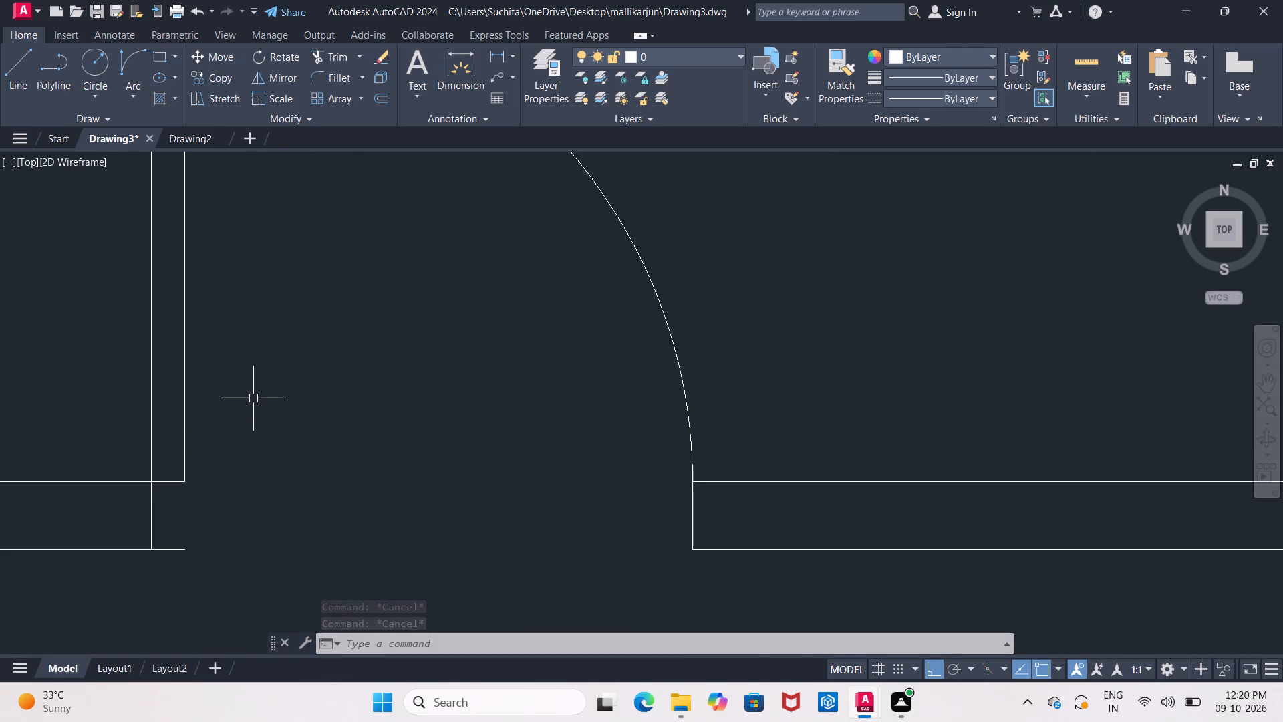
key(w)
key(BackSpace)
text(ex)
key(Return)
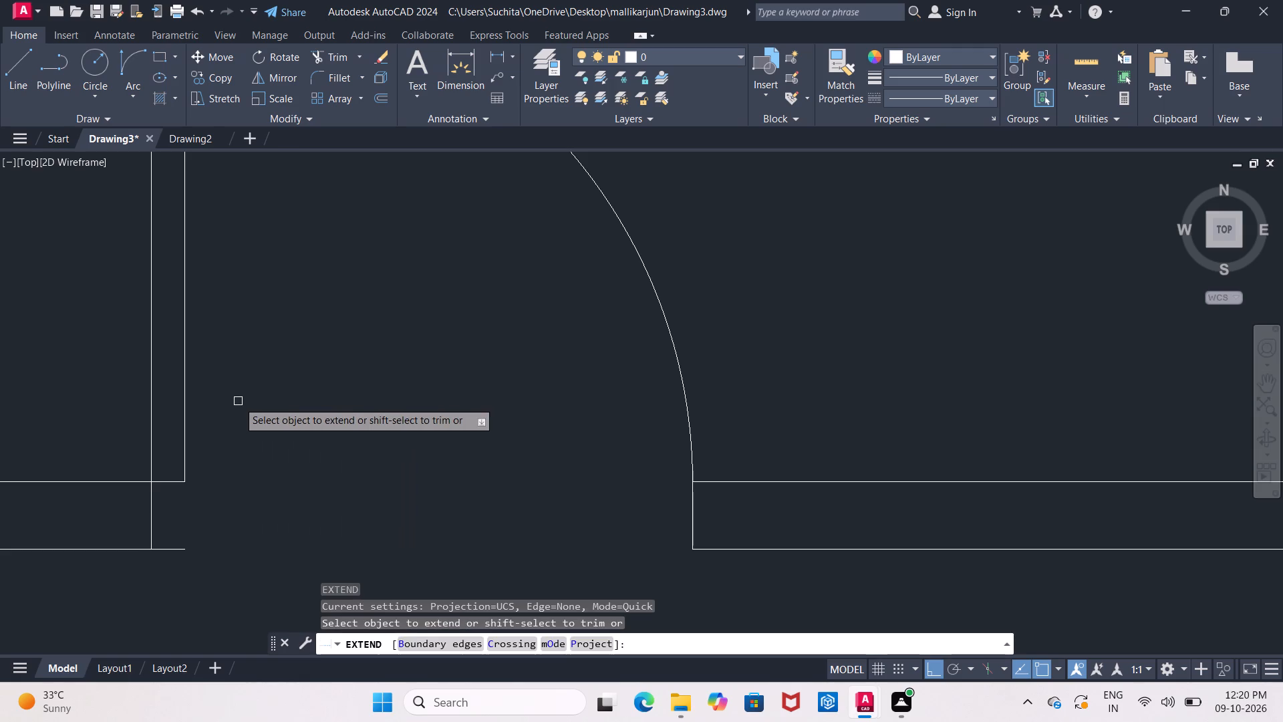
click(188, 412)
scroll(247, 423, down, 2)
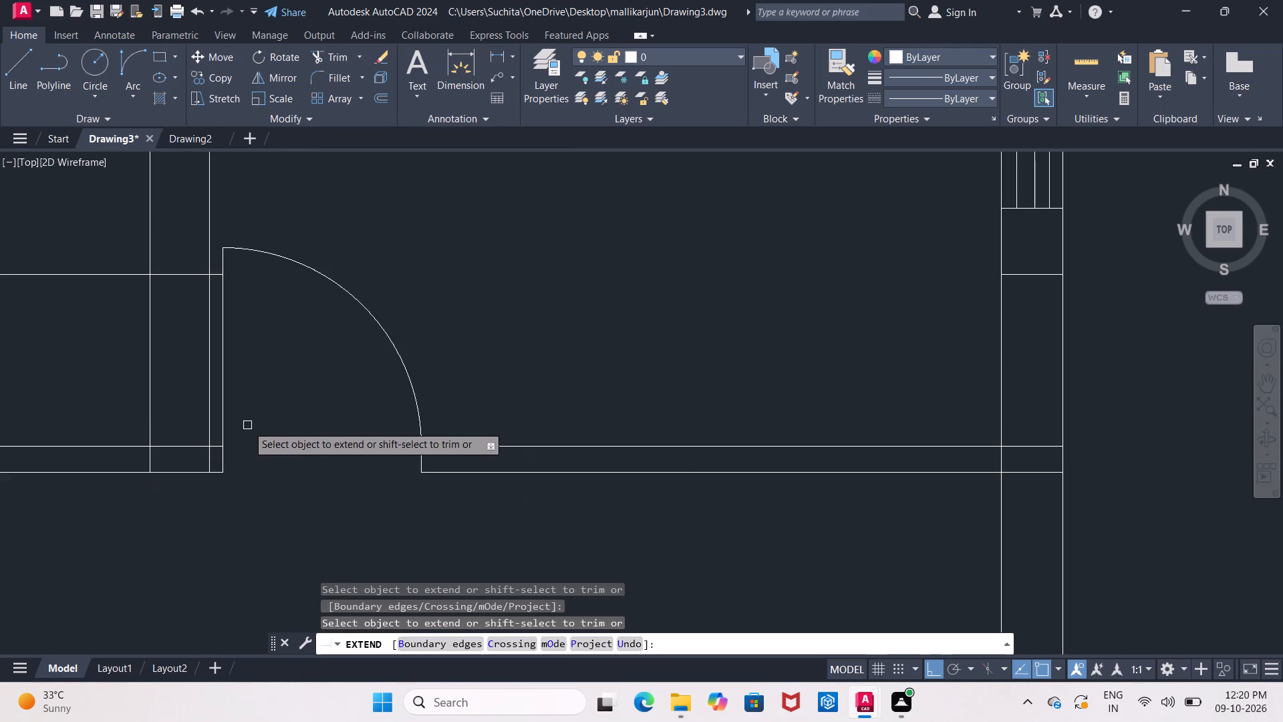
Trim the horizontal line's short stub between the east room's west wall line and the door leaf.
middle_drag(243, 330, 243, 380)
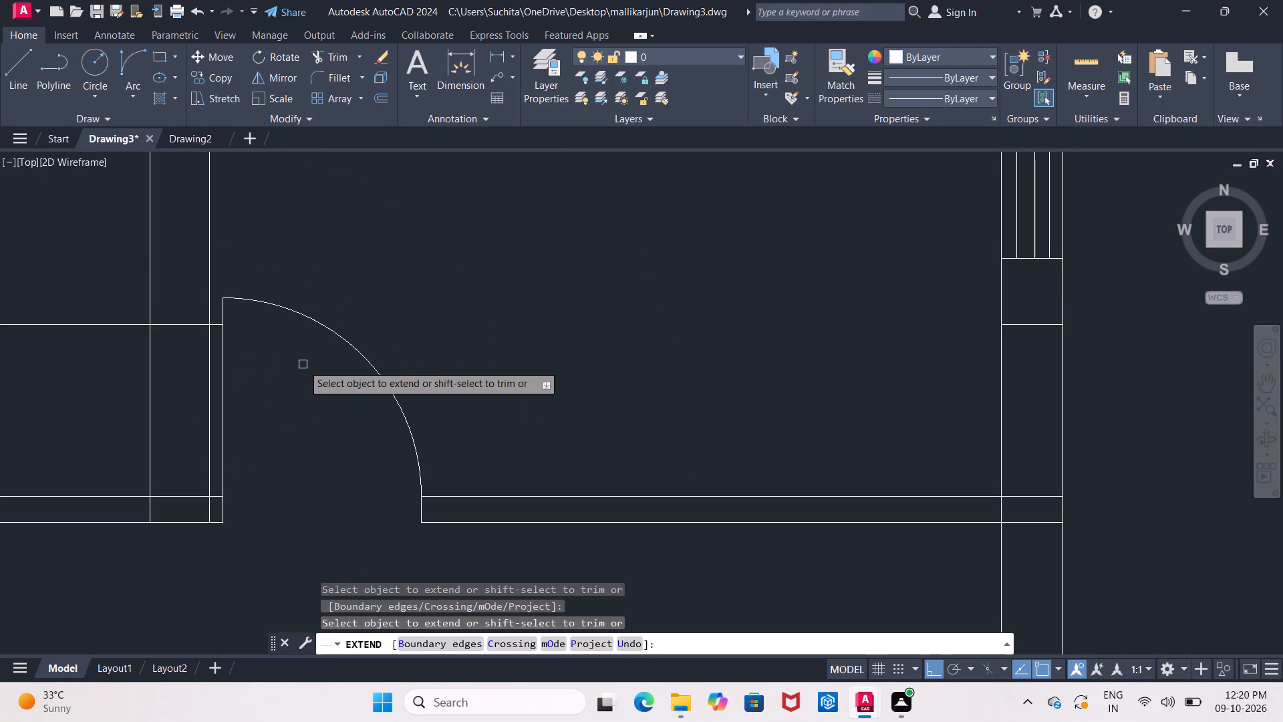
text(tr)
key(Return)
key(Return)
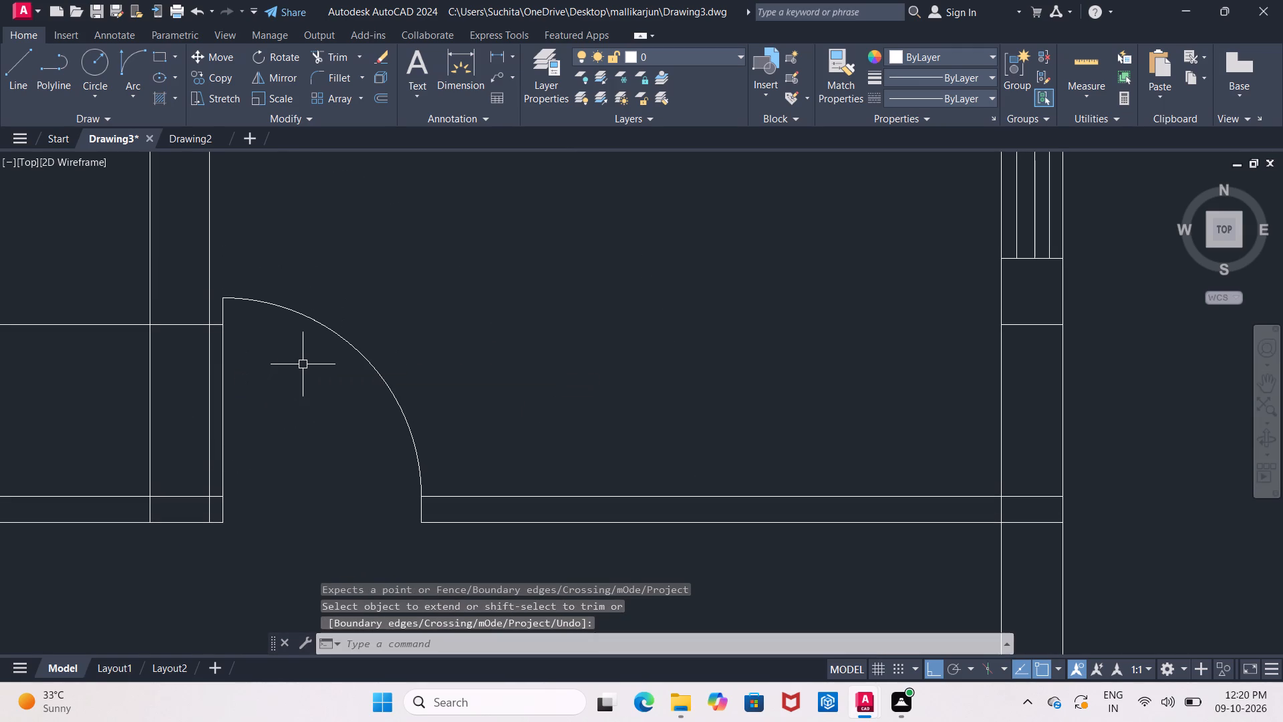
text(tr)
key(Return)
key(Return)
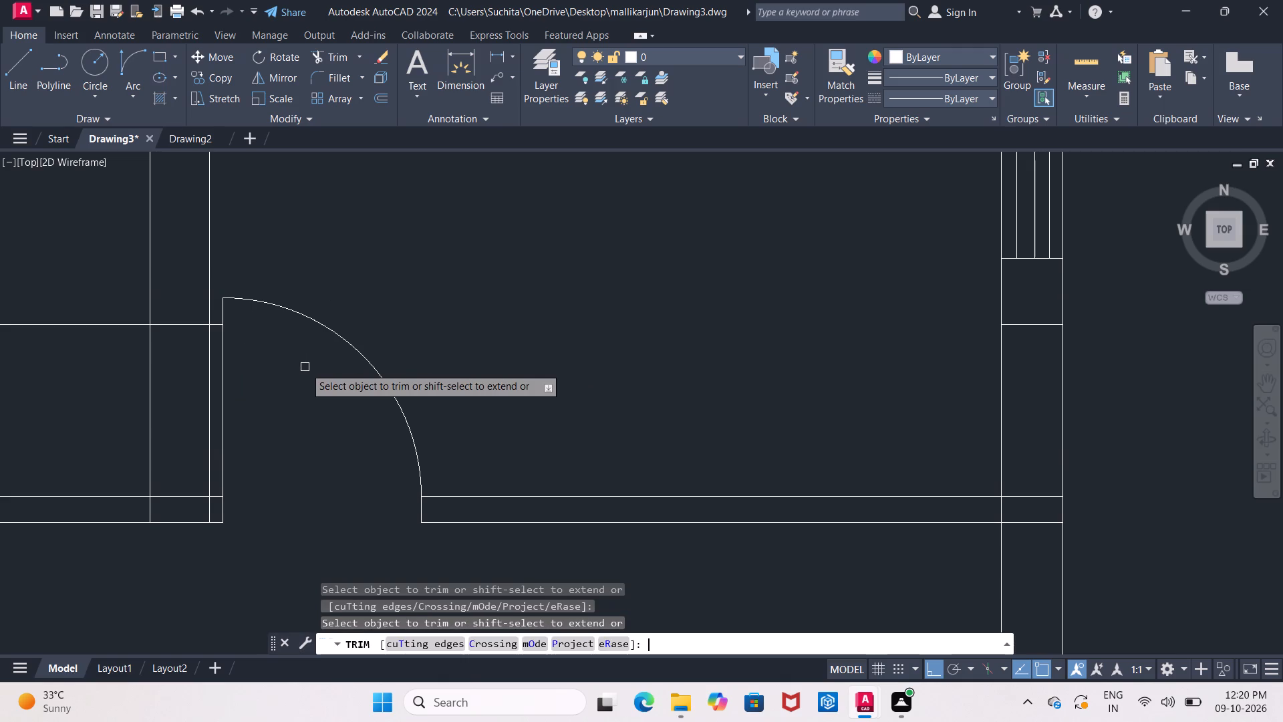
click(217, 325)
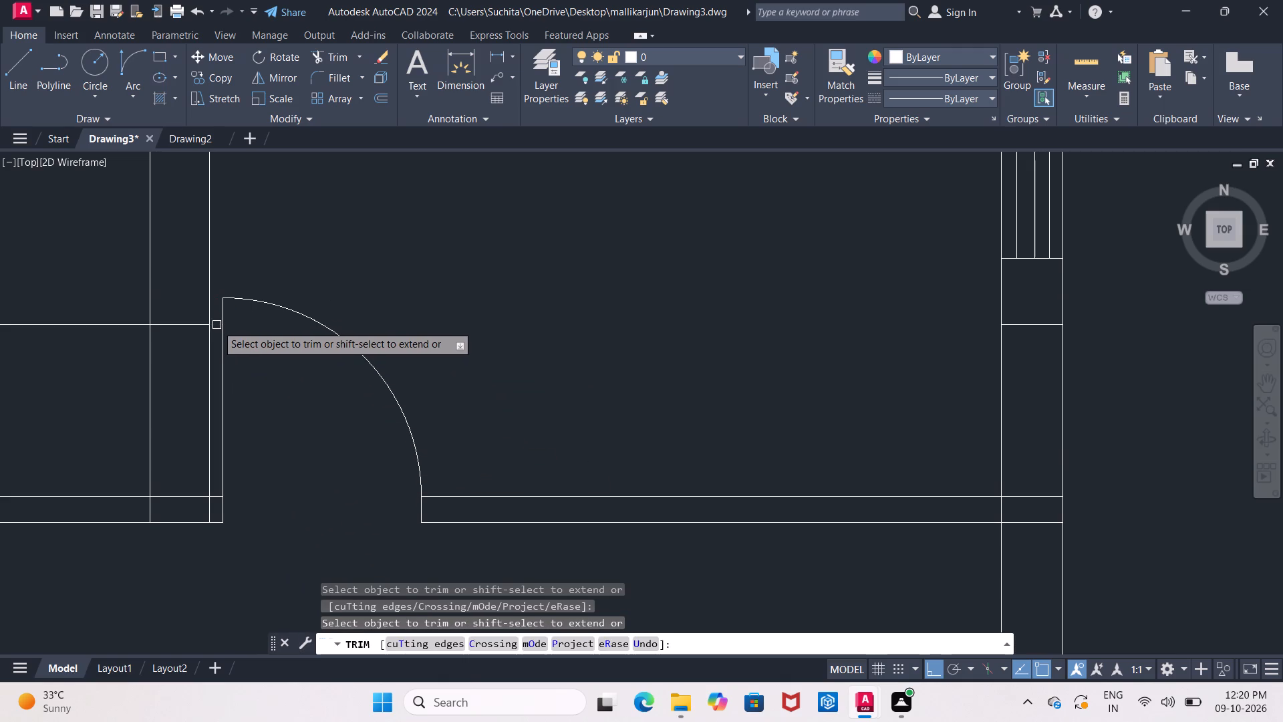
scroll(211, 347, down, 2)
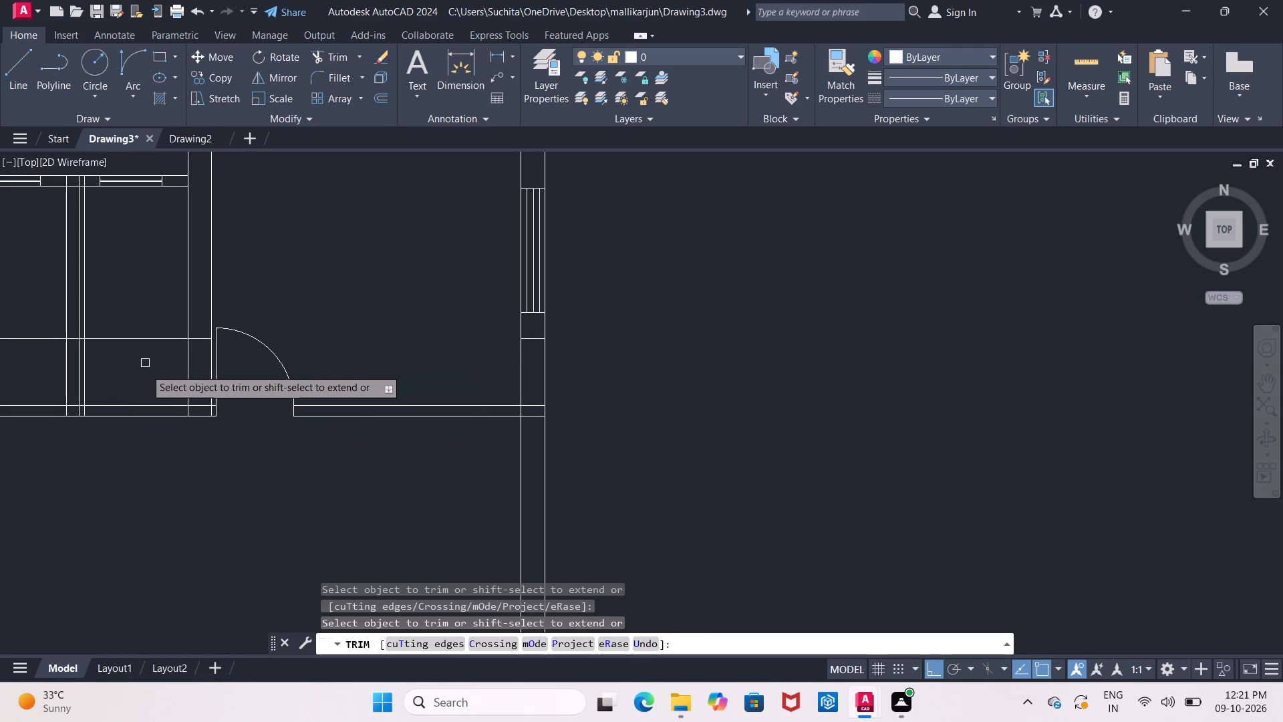
key(Escape)
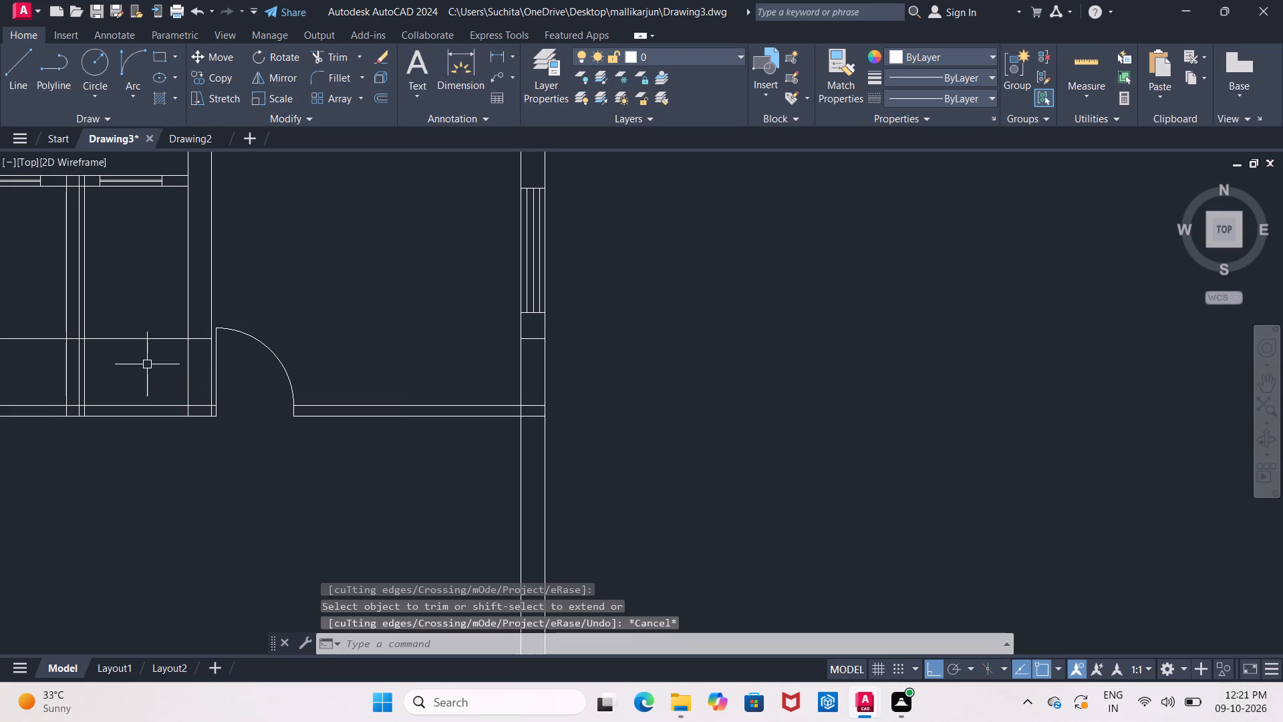
Offset the easternmost line of the partition west of the narrow middle room 2'6" east to mark a door opening.
key(o)
key(Return)
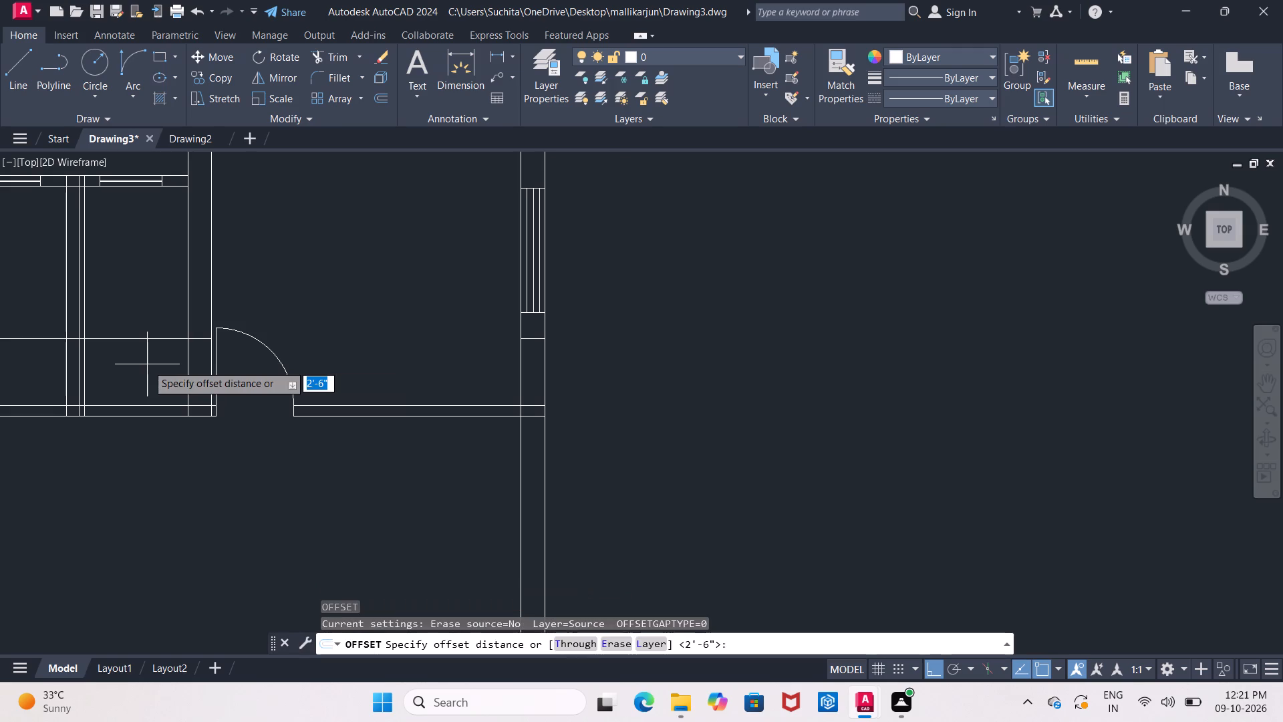
key(Return)
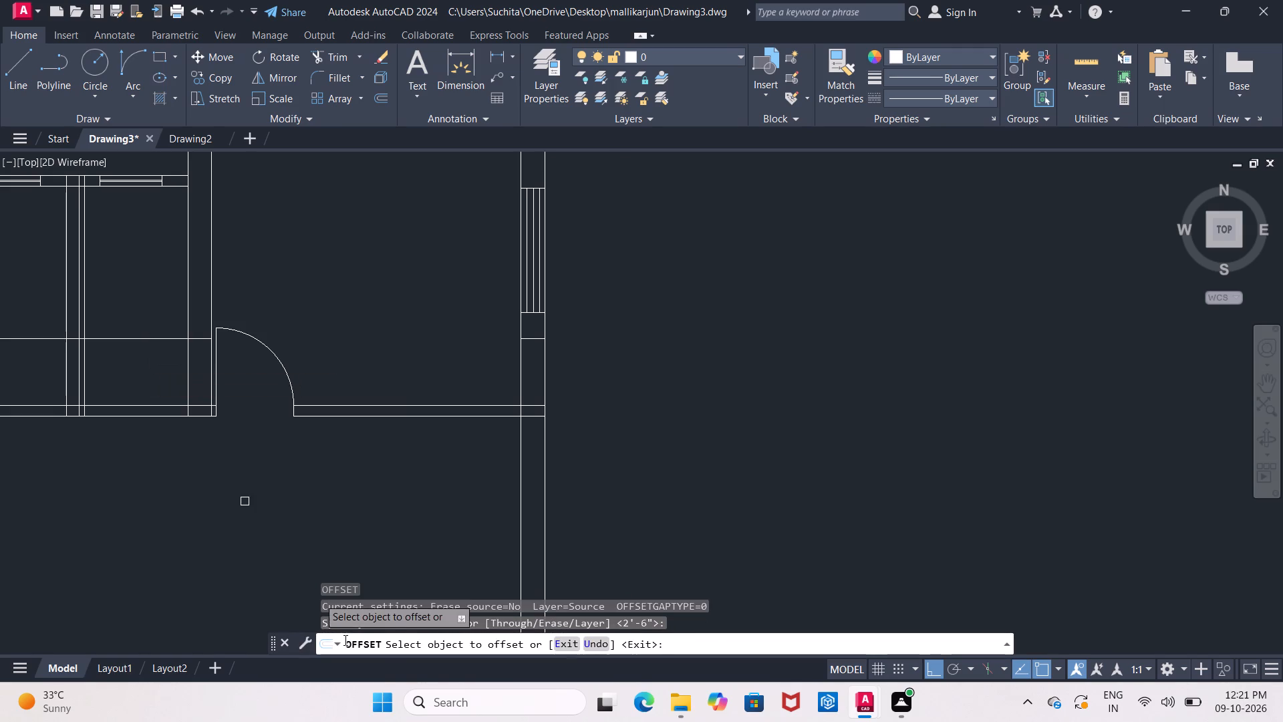
scroll(88, 396, up, 2)
middle_drag(132, 397, 170, 399)
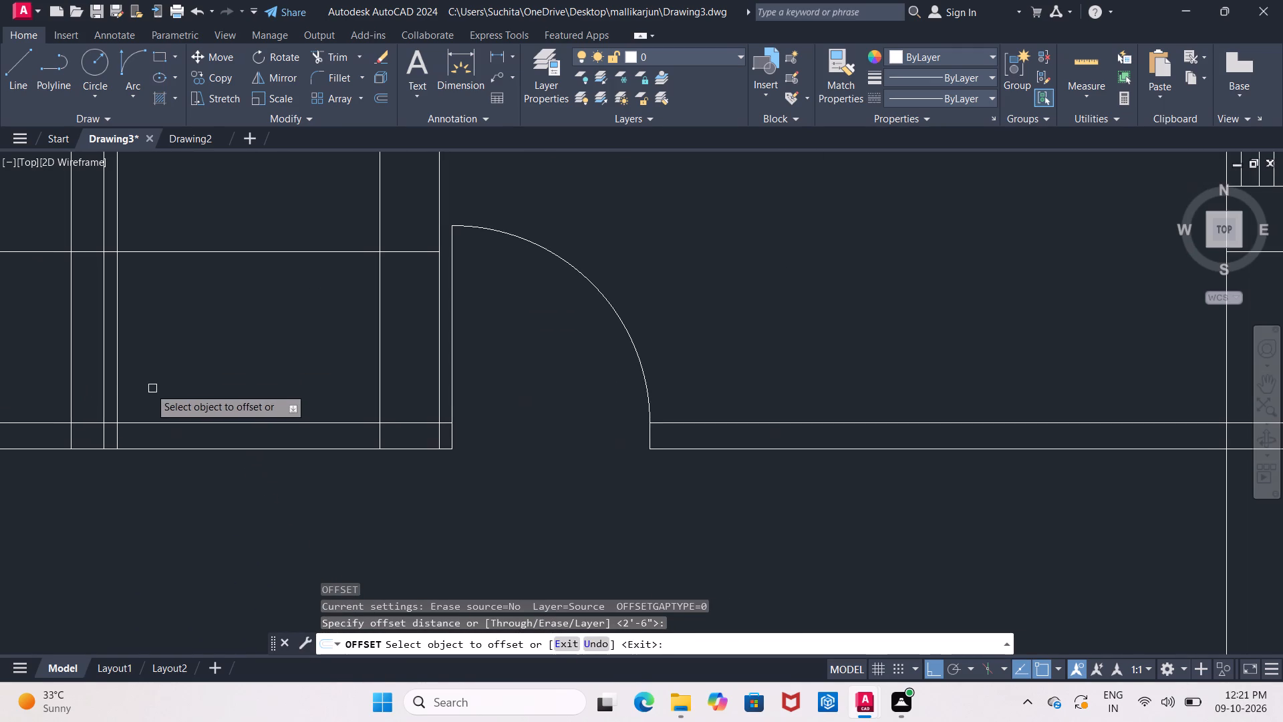
click(115, 382)
click(183, 378)
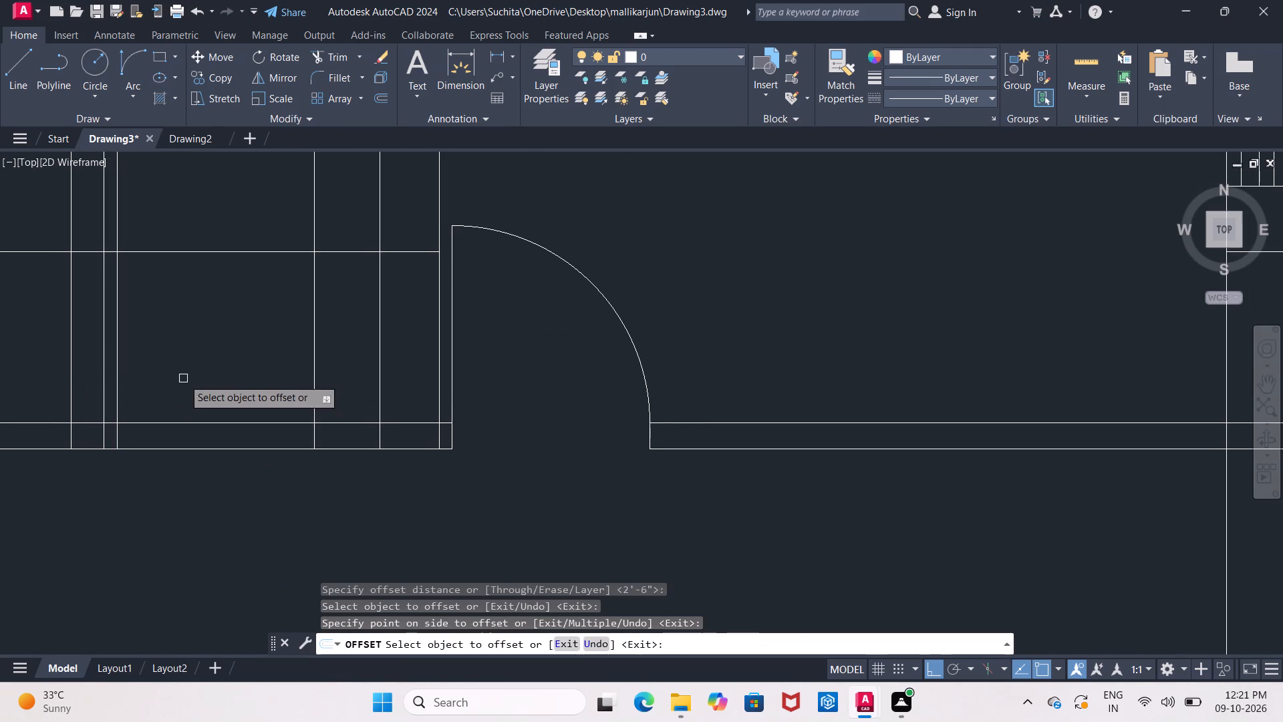
key(Escape)
Trim the horizontal cross line and both south wall lines between the partition and the offset line to cut the 2'6" opening.
text(tr)
key(Return)
key(Return)
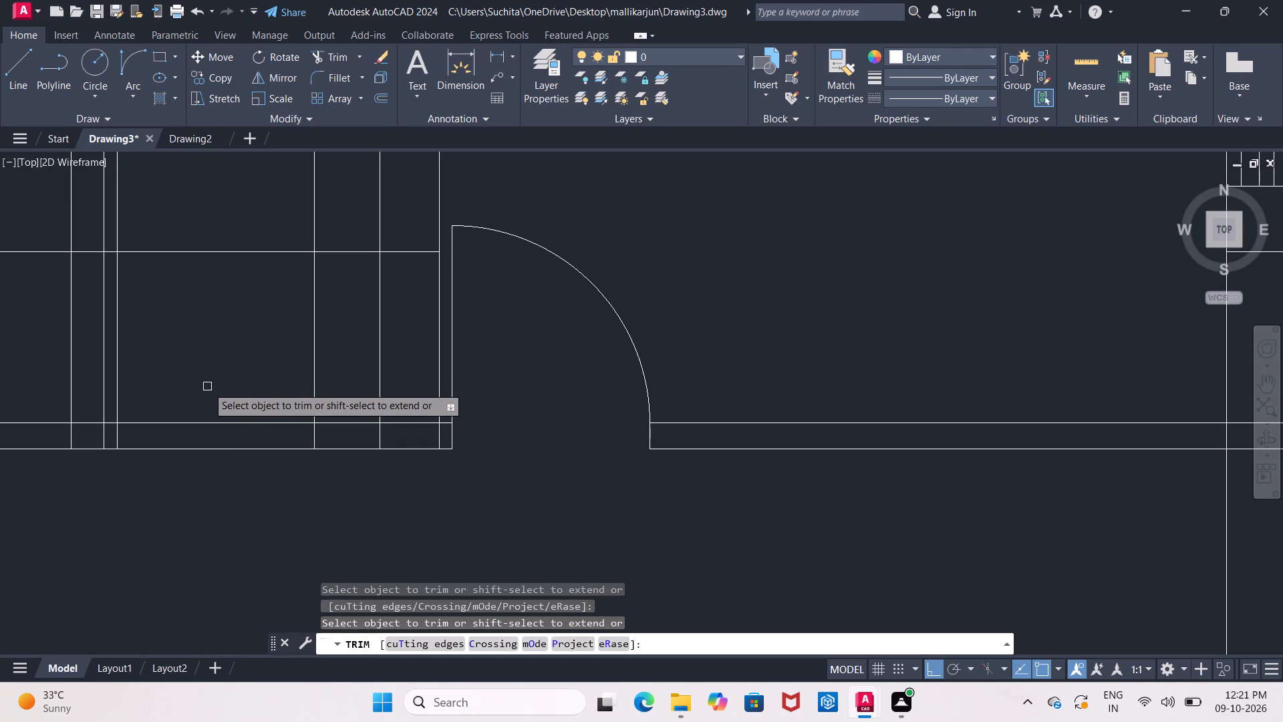
drag(198, 209, 247, 513)
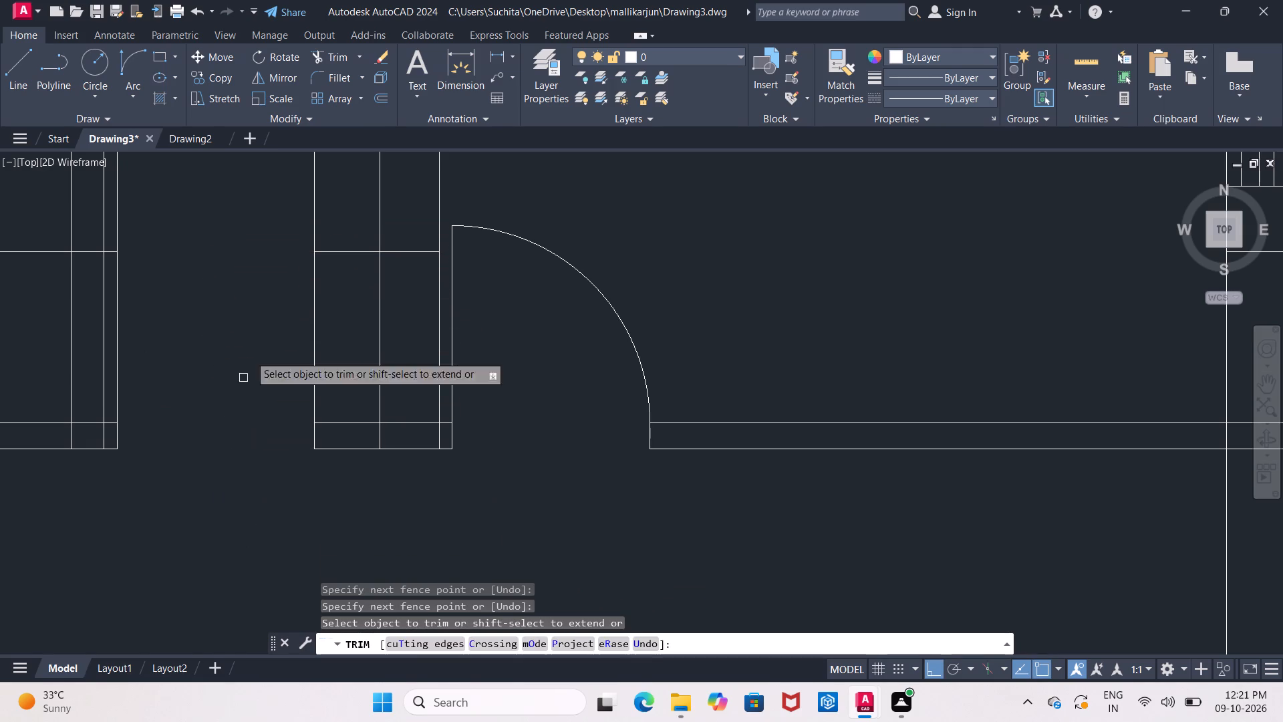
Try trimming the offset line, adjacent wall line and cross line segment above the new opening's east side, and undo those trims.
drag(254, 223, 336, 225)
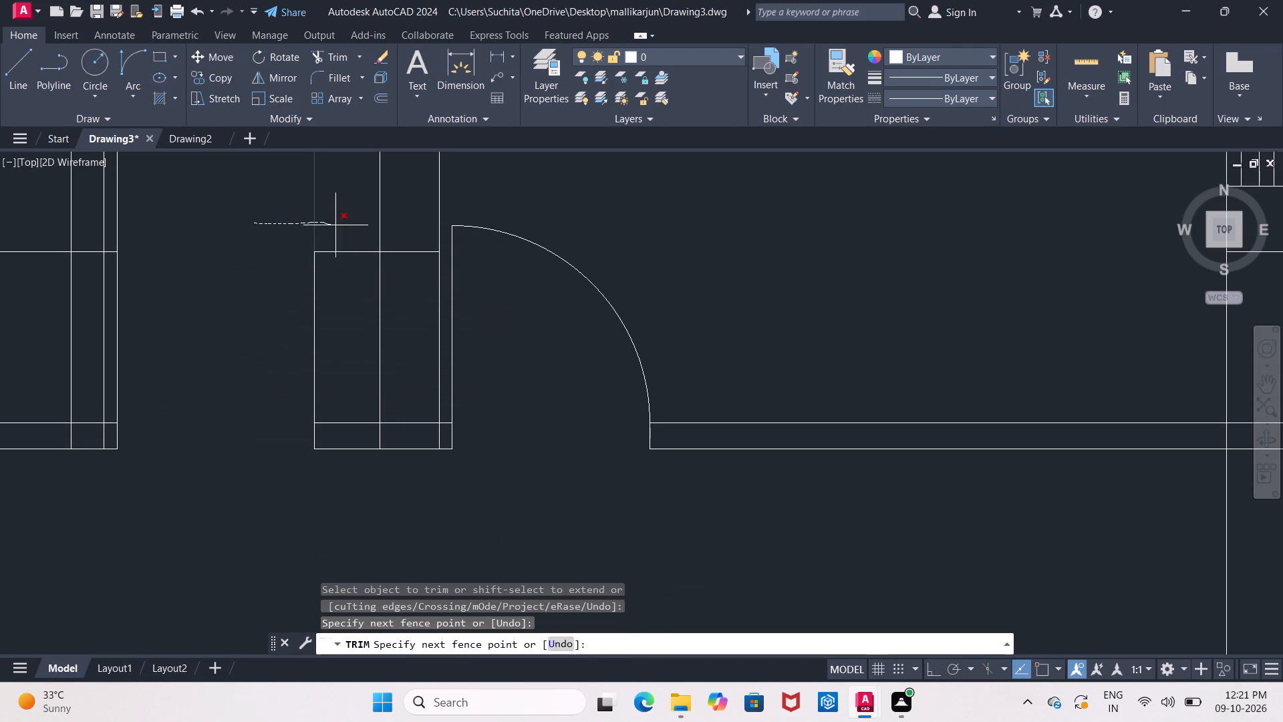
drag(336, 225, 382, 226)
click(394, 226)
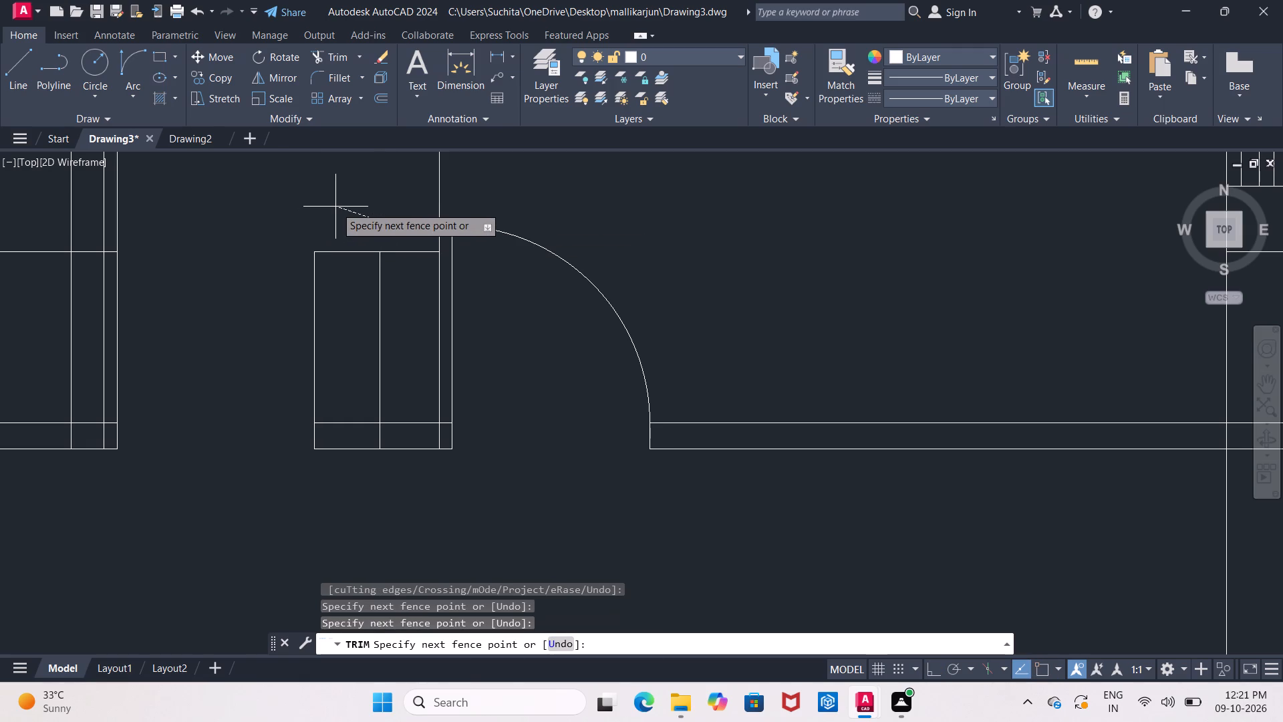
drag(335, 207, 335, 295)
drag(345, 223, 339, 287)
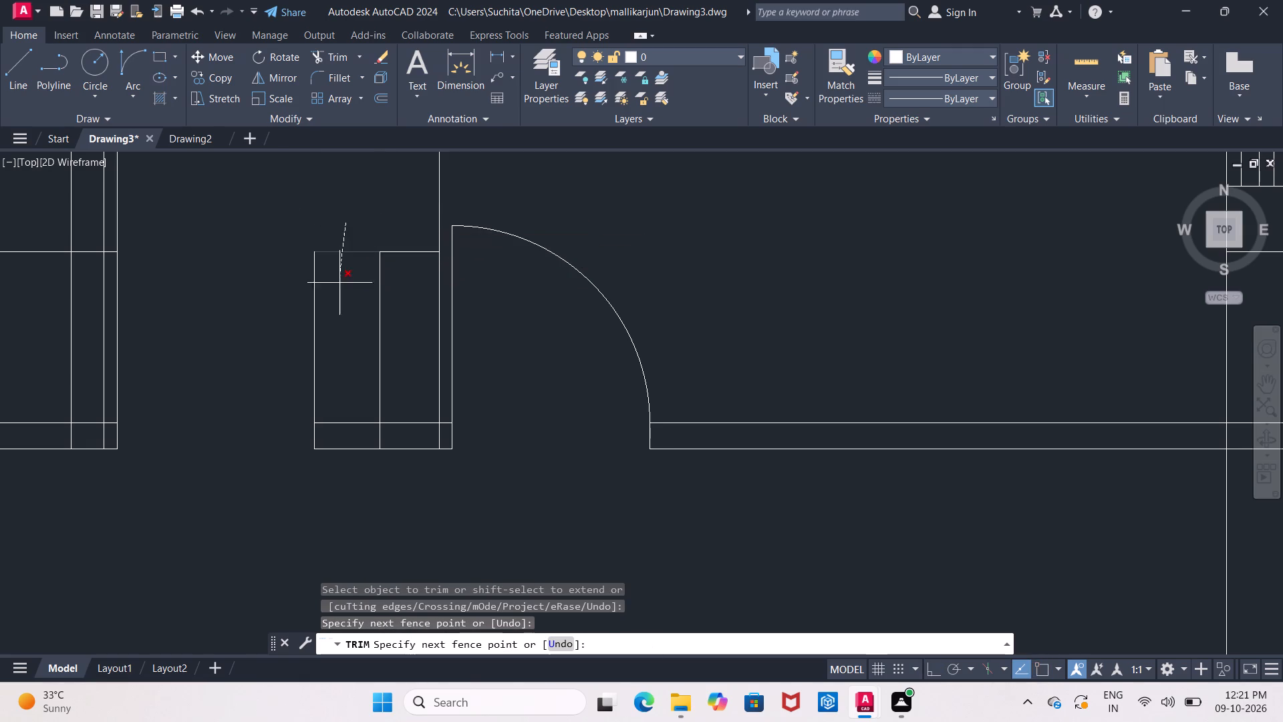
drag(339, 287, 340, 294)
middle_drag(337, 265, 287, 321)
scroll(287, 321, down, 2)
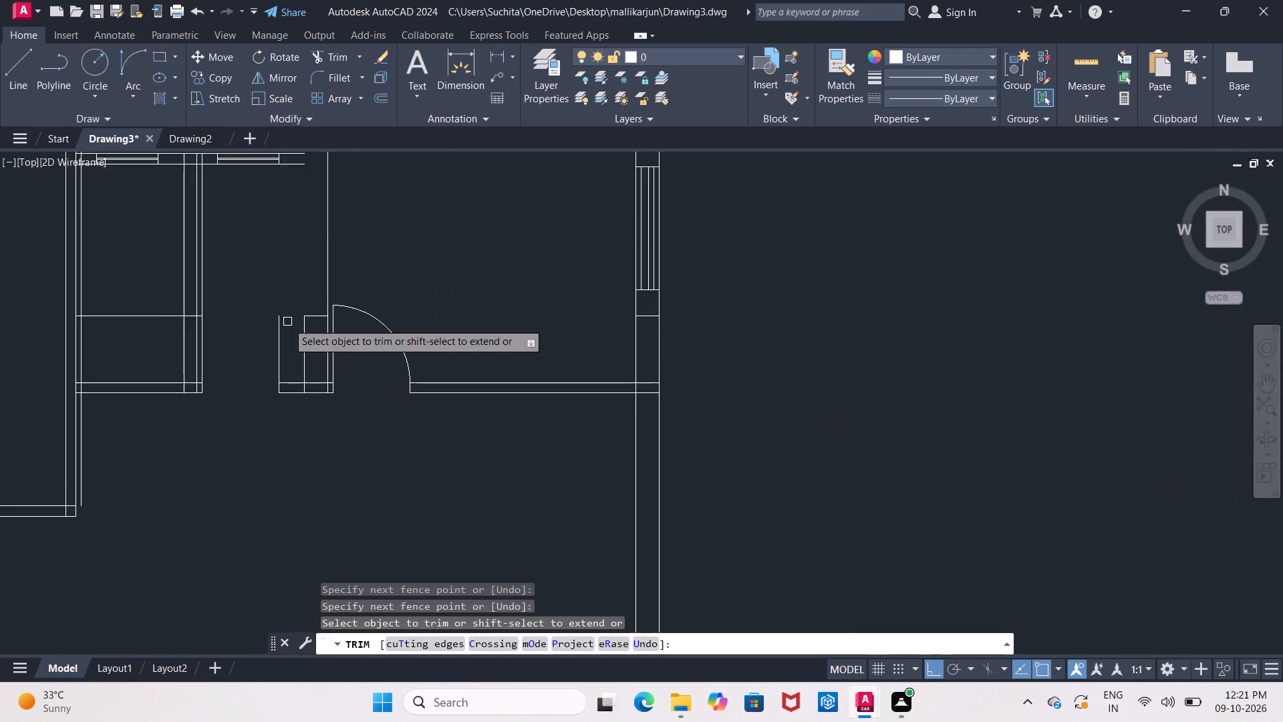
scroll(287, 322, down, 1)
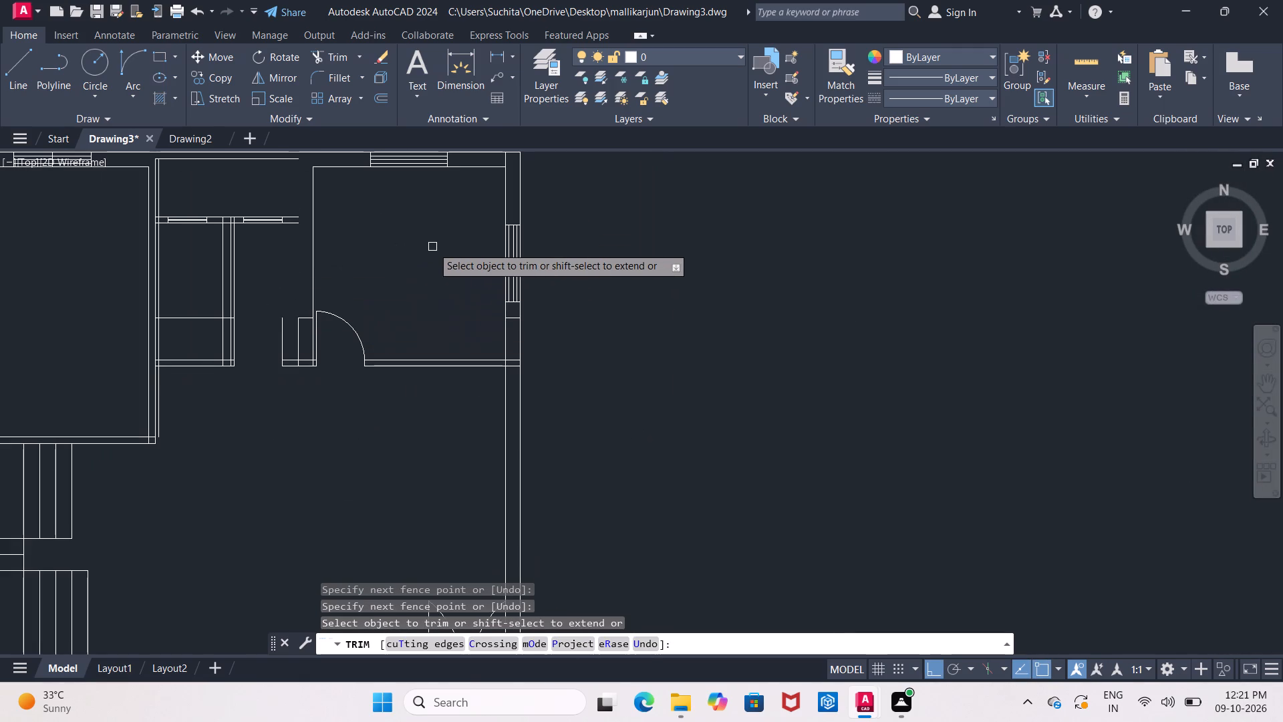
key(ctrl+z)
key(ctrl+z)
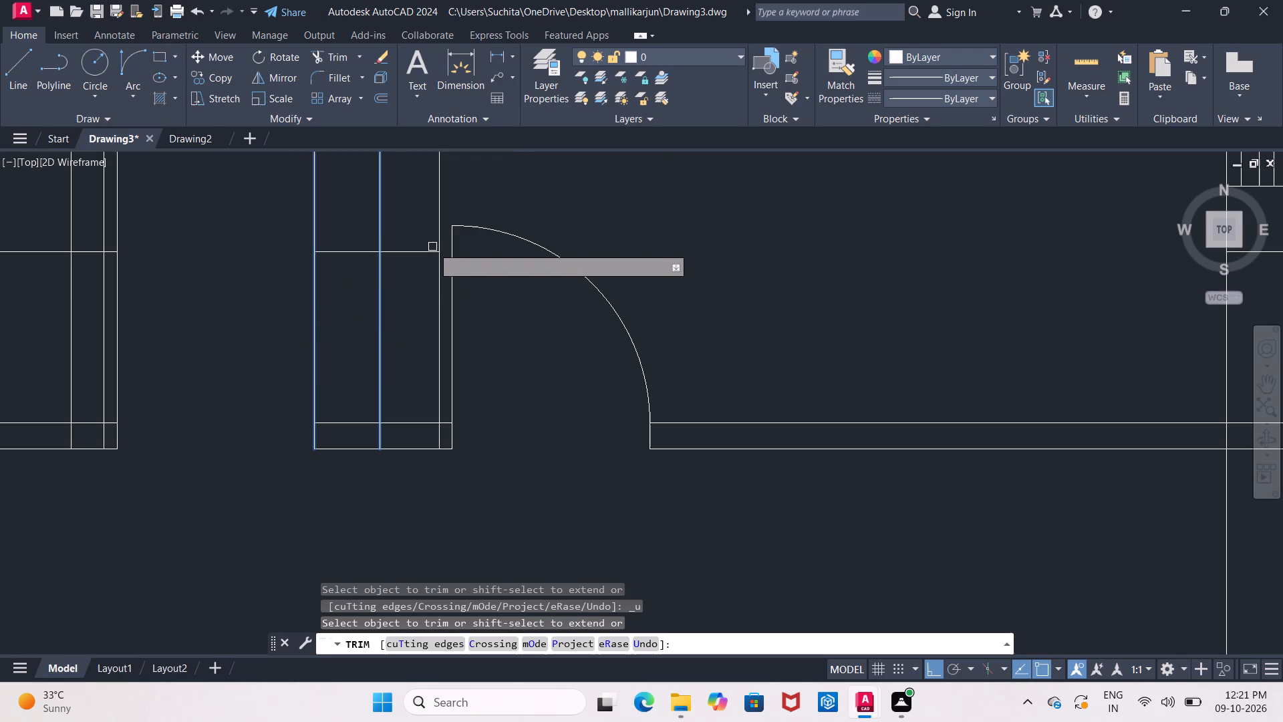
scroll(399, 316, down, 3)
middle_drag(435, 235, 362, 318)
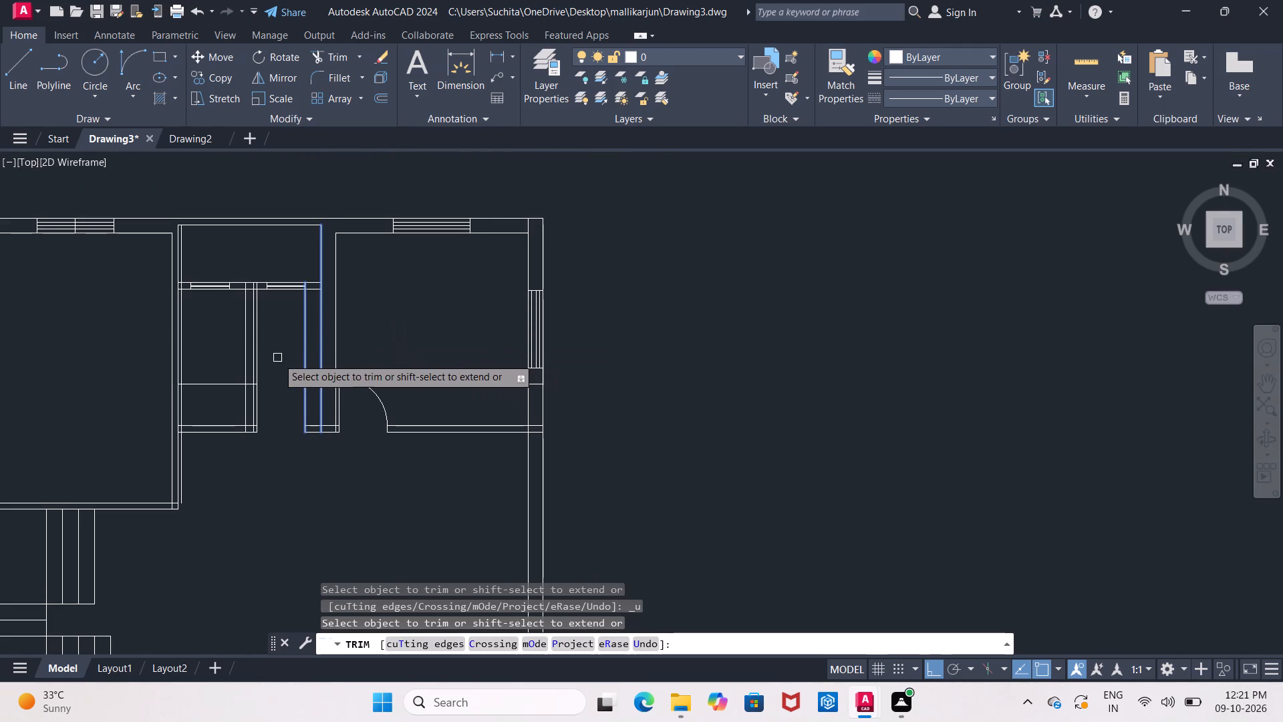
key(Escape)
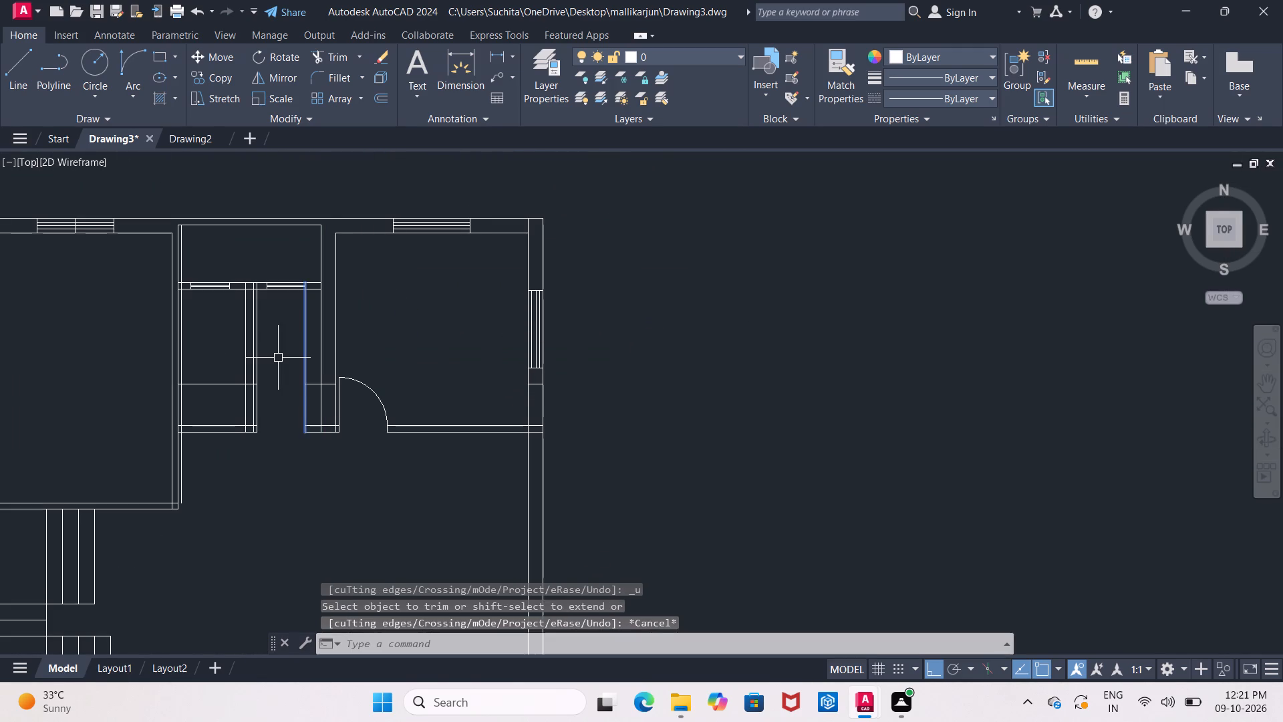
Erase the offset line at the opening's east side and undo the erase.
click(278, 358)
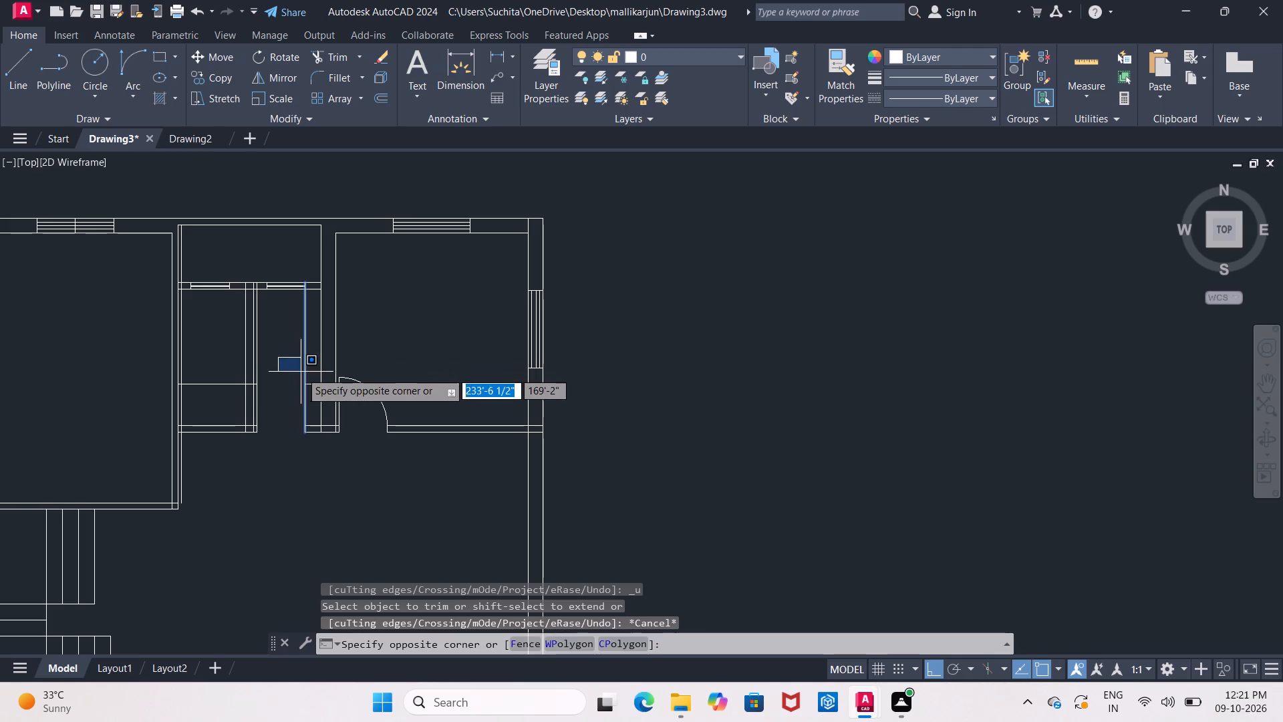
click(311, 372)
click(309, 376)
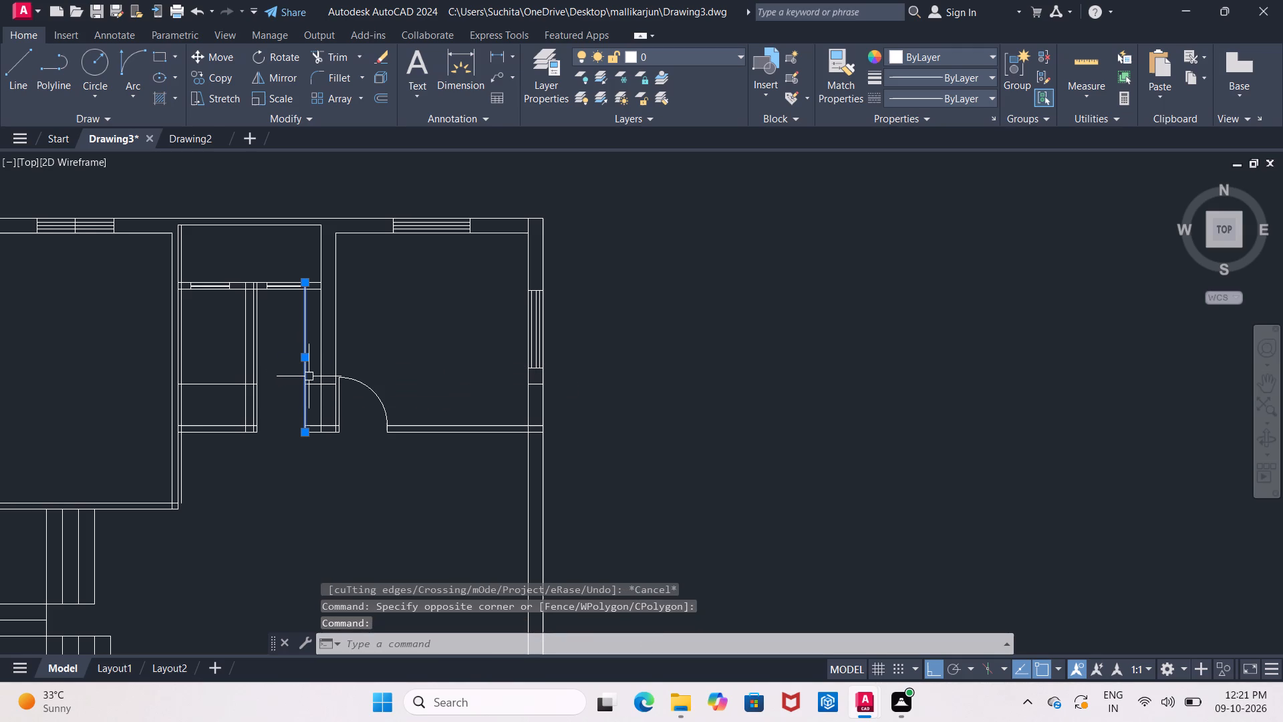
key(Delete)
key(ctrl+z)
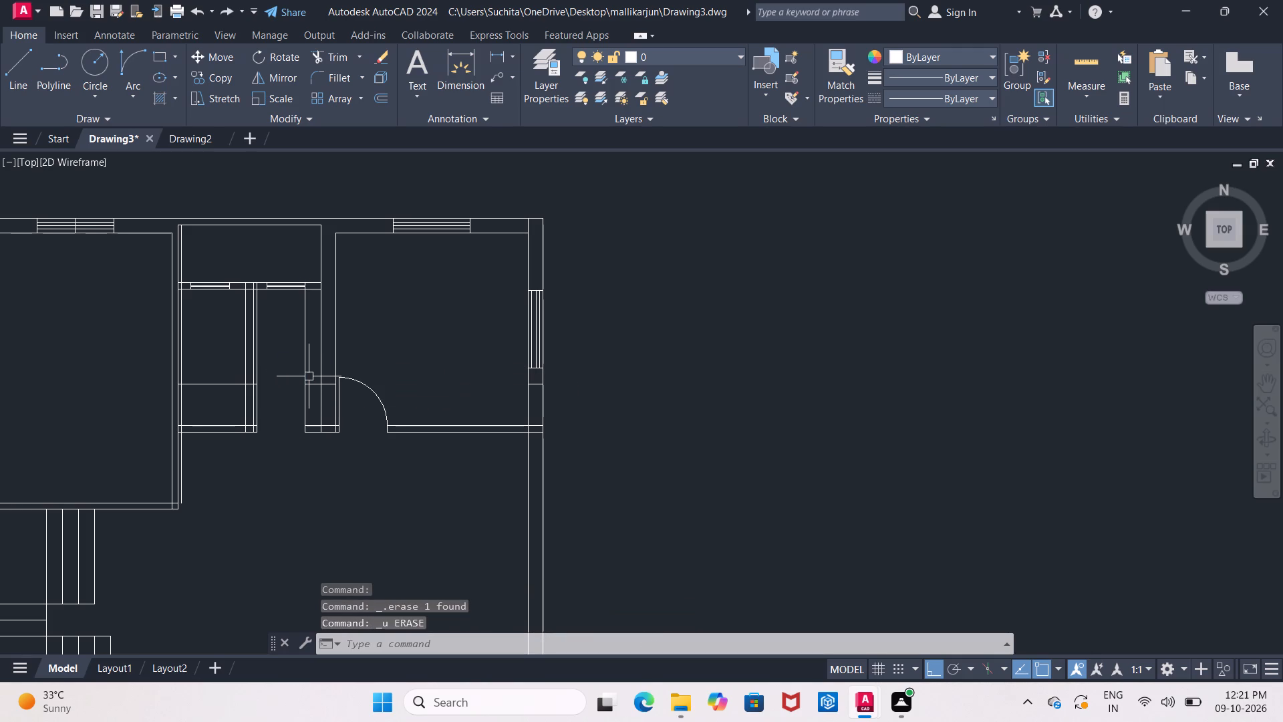
Trim the offset line down to the south wall's thickness as the east jamb, and remove the cross line segment beside it.
scroll(299, 379, up, 2)
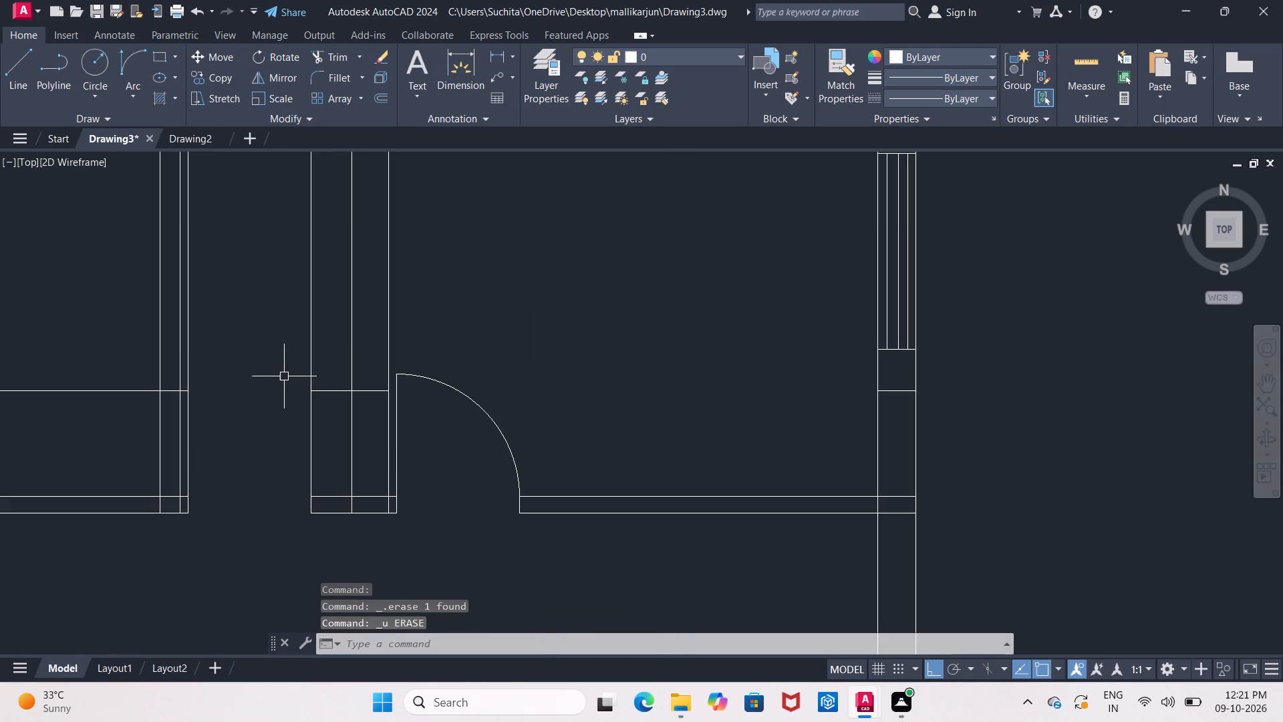
text(tr)
key(Return)
key(Return)
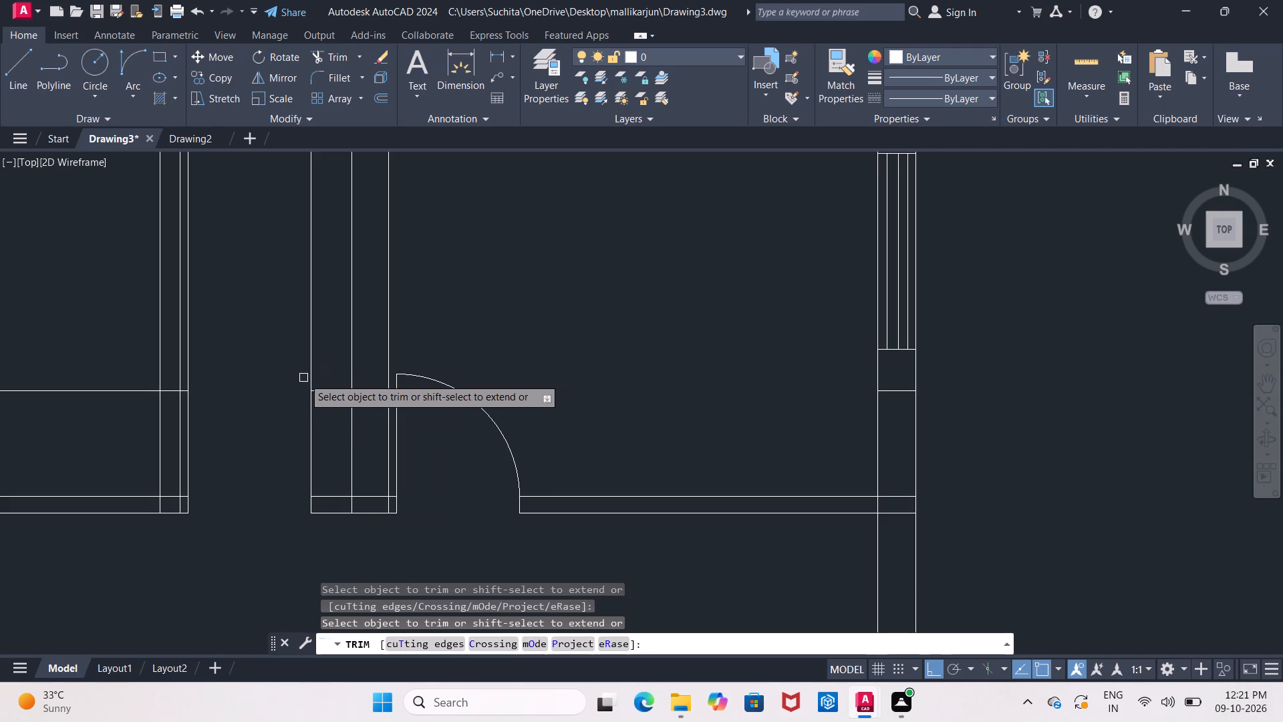
click(311, 372)
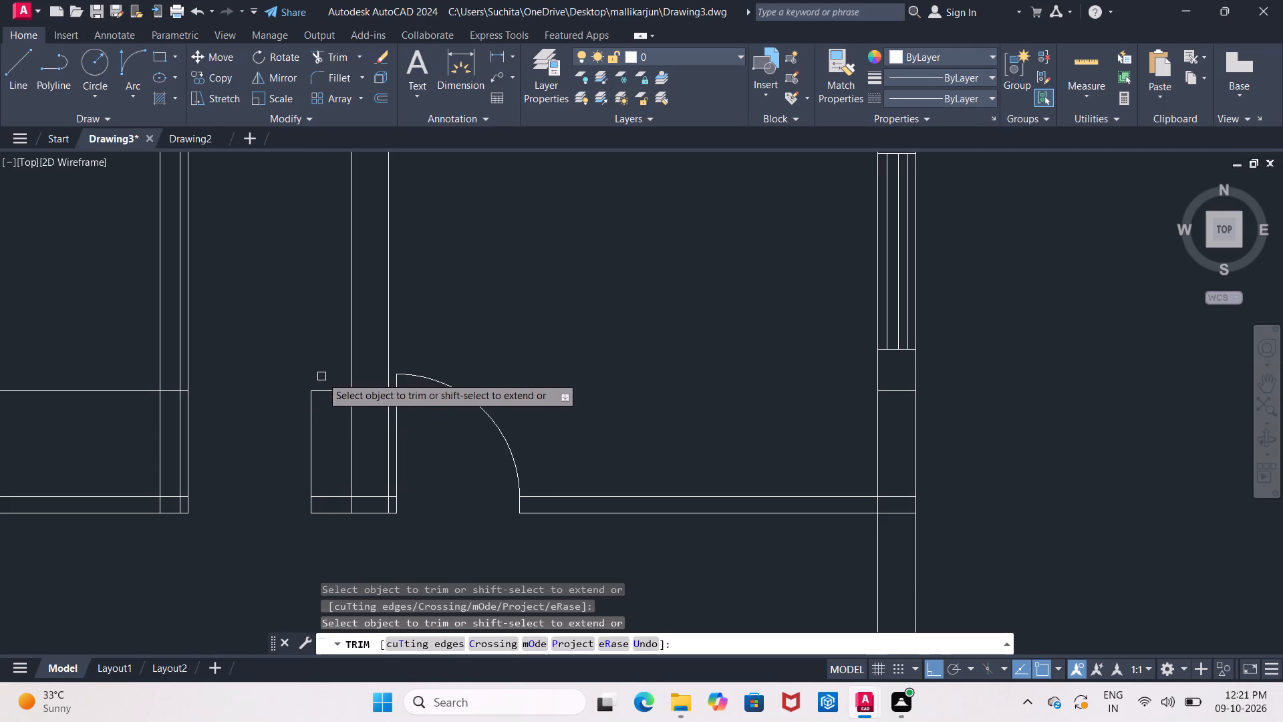
click(327, 392)
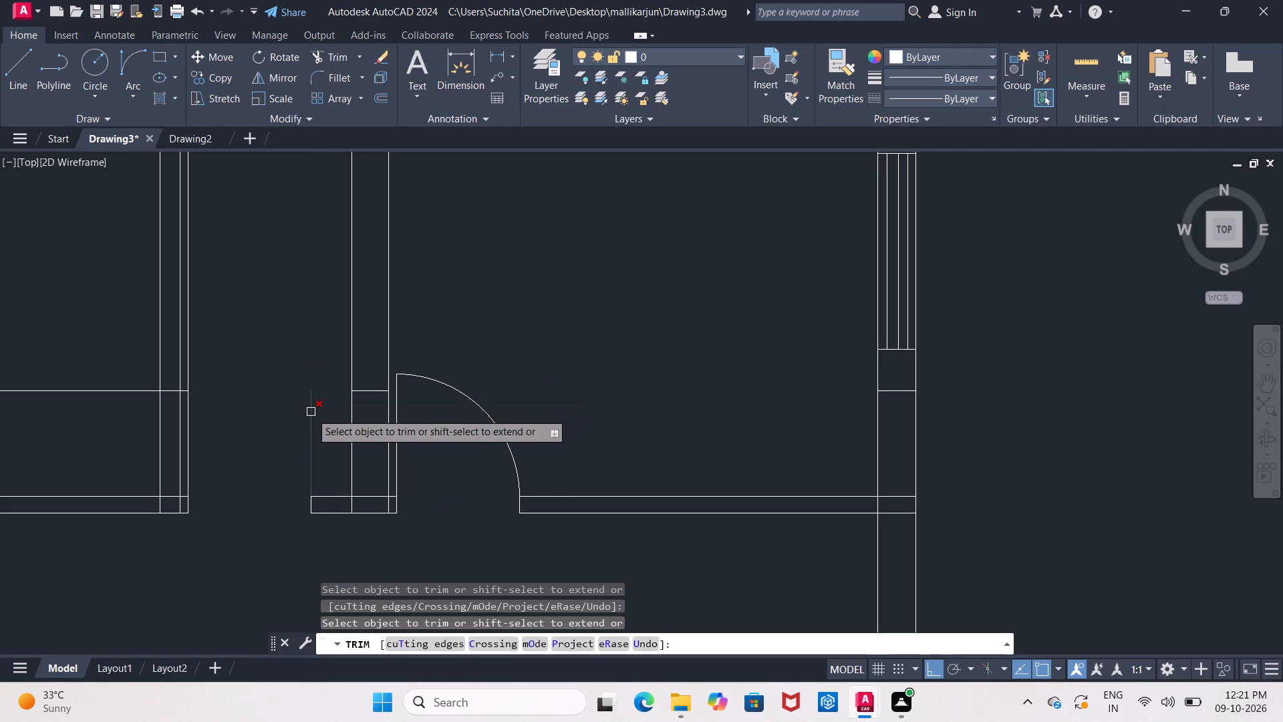
click(311, 412)
Trim the lines crossing inside the junction of the east room's west wall and the south wall, plus the cross line within that wall.
middle_drag(312, 412, 251, 352)
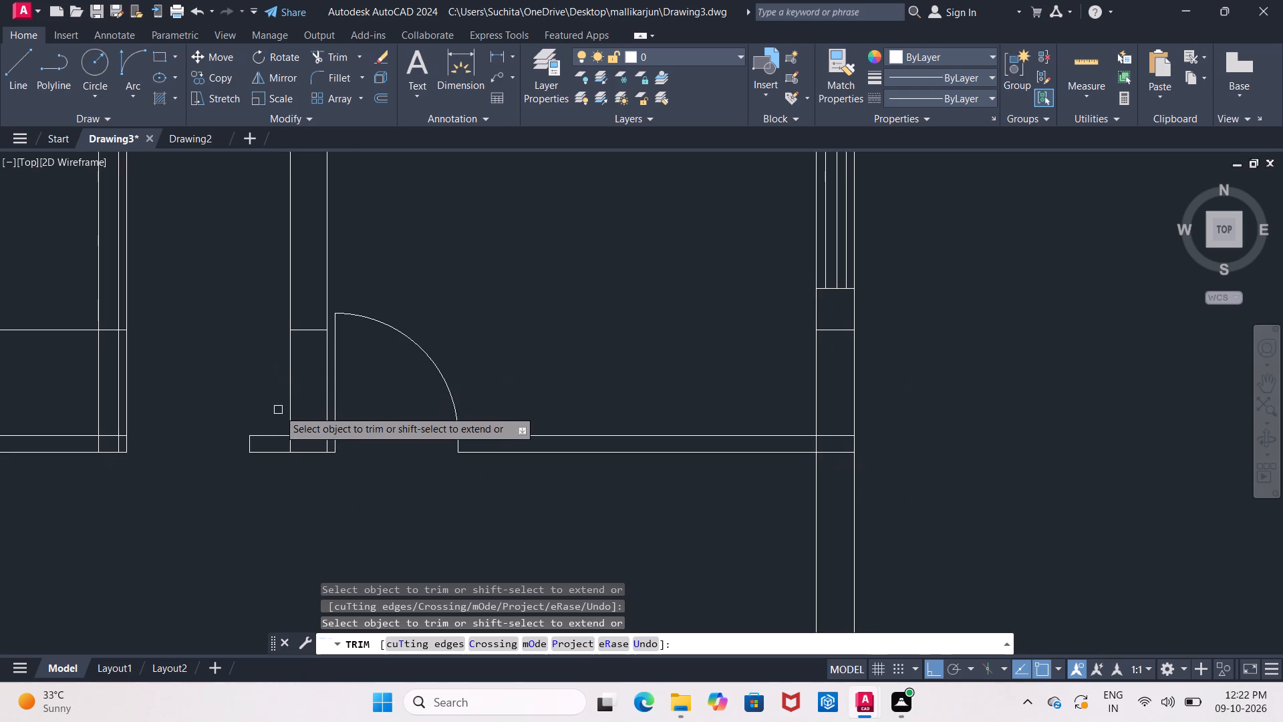
scroll(281, 414, up, 2)
middle_drag(266, 392, 239, 360)
scroll(239, 364, down, 4)
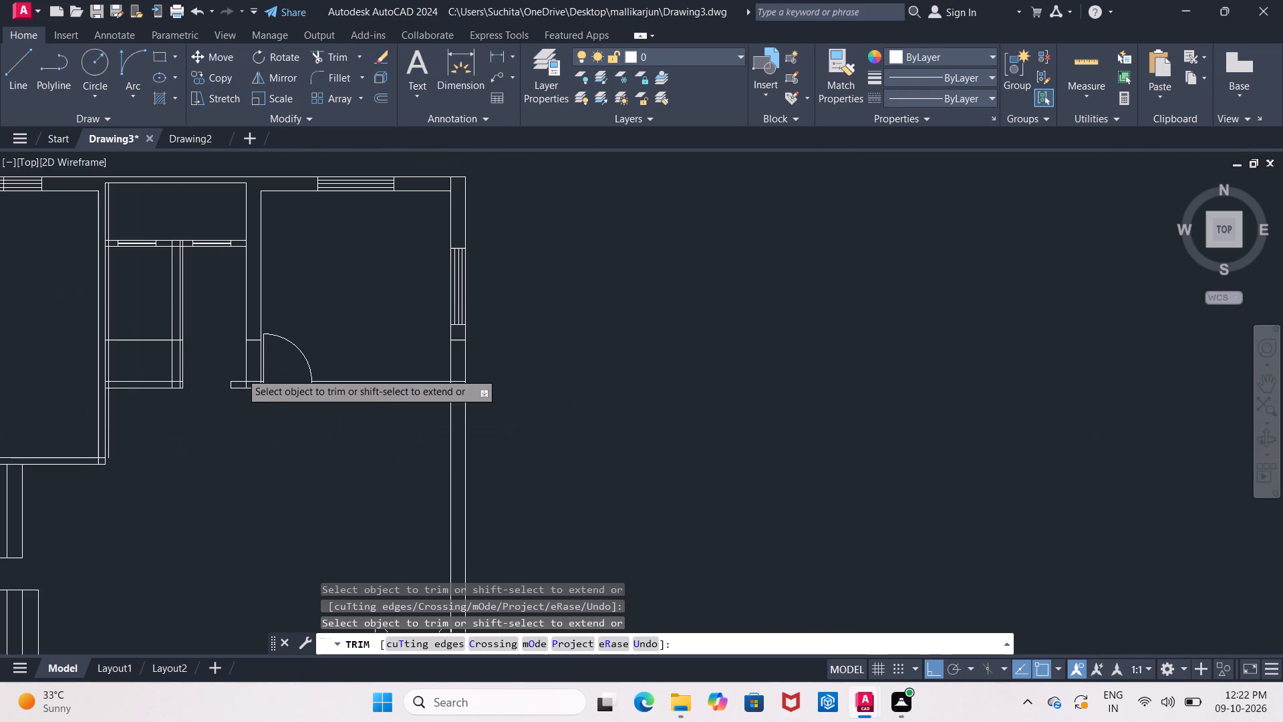
scroll(237, 366, up, 2)
middle_drag(237, 366, 201, 341)
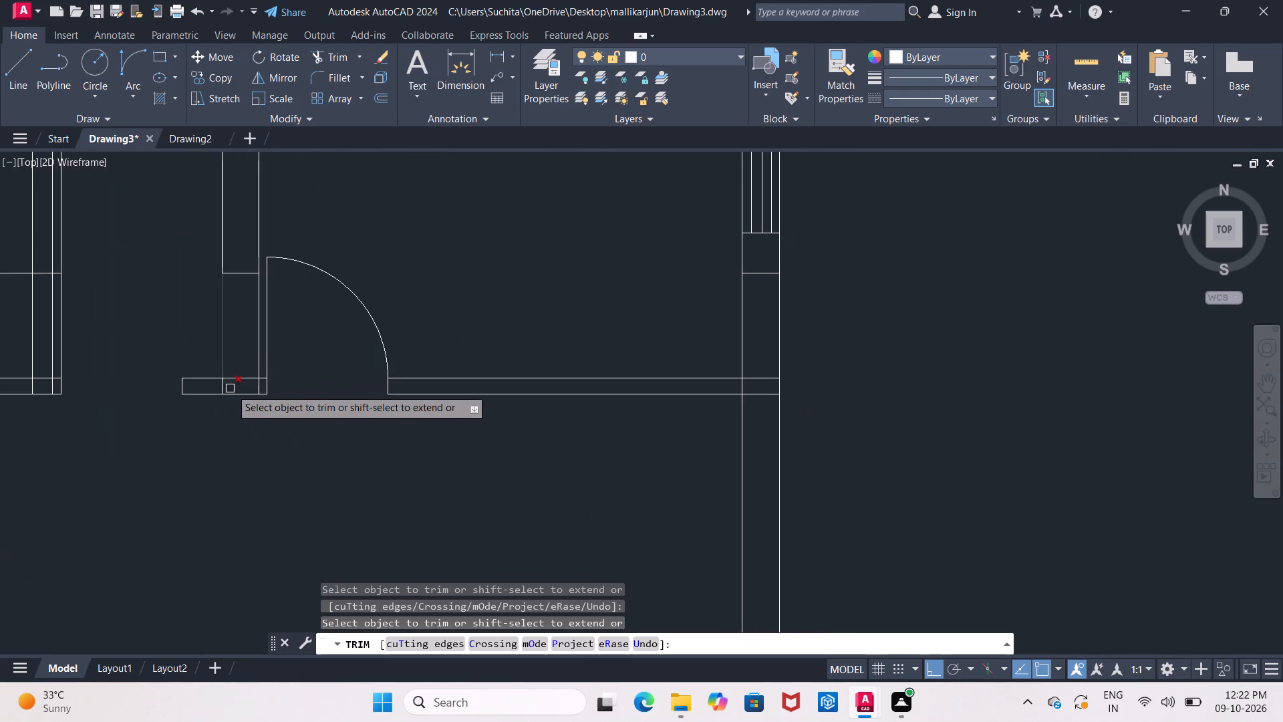
scroll(231, 388, up, 2)
click(206, 386)
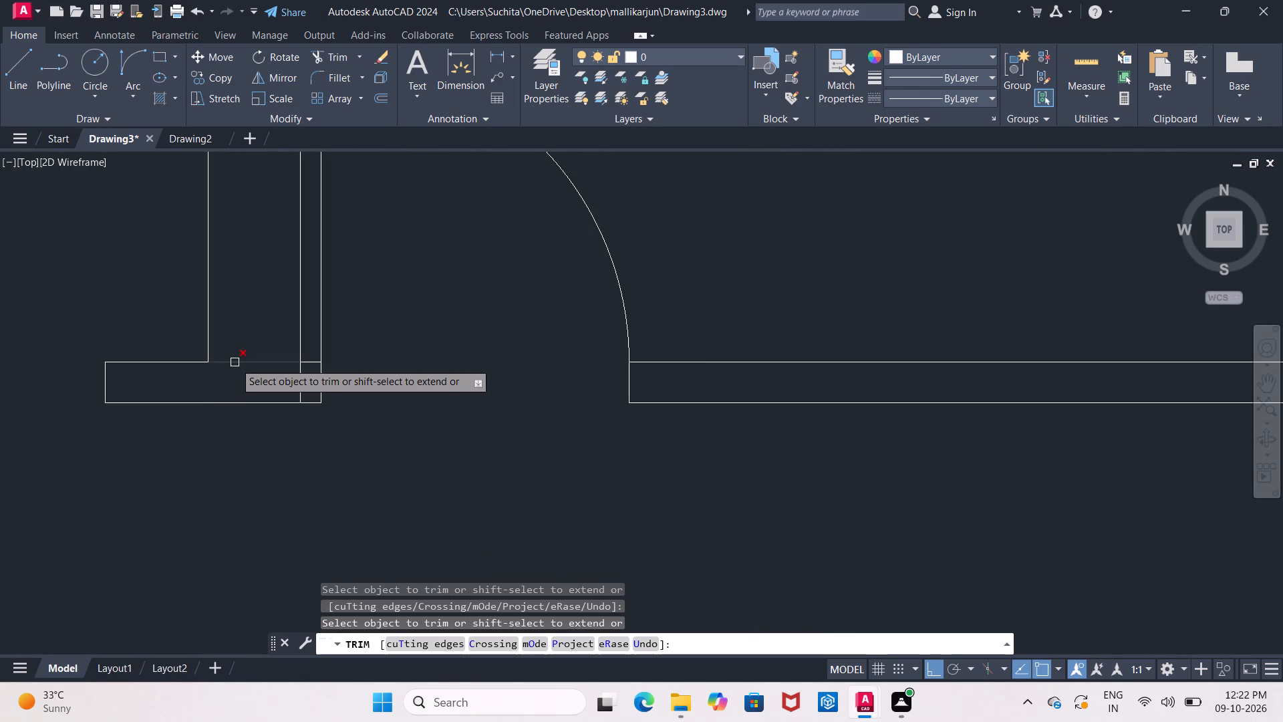
click(235, 362)
middle_drag(237, 360, 237, 435)
click(301, 455)
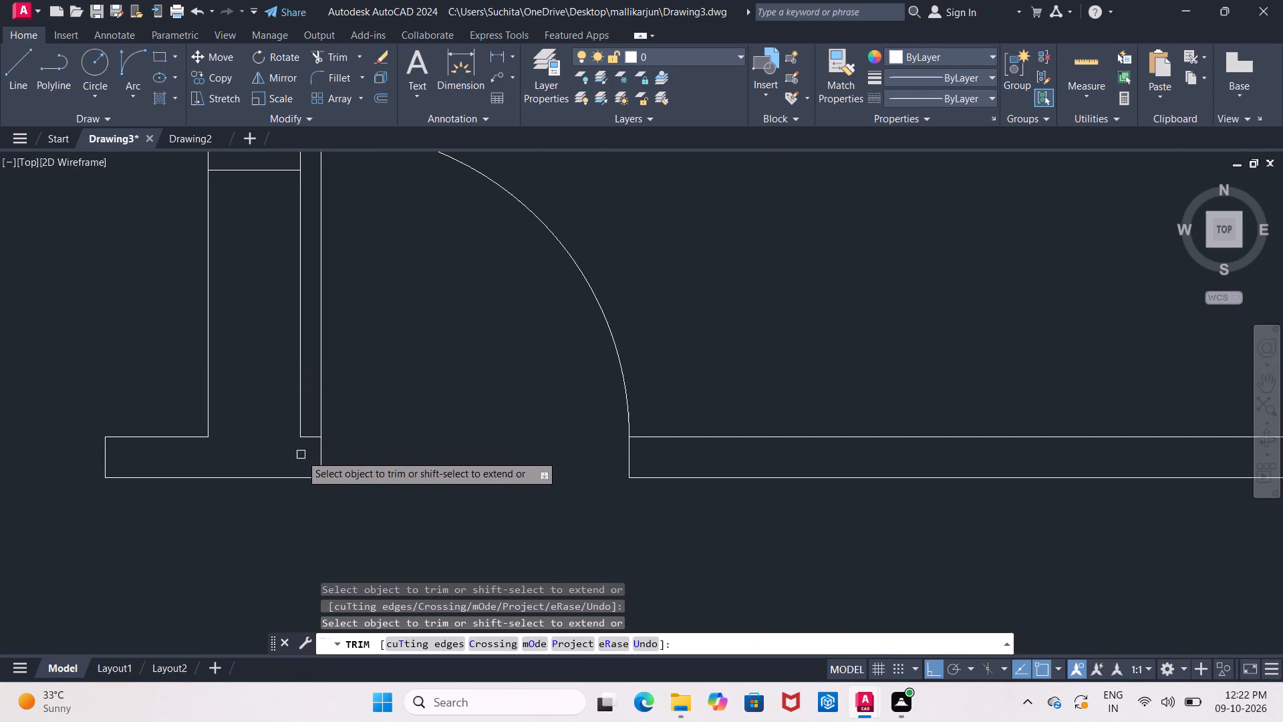
middle_drag(235, 345, 243, 463)
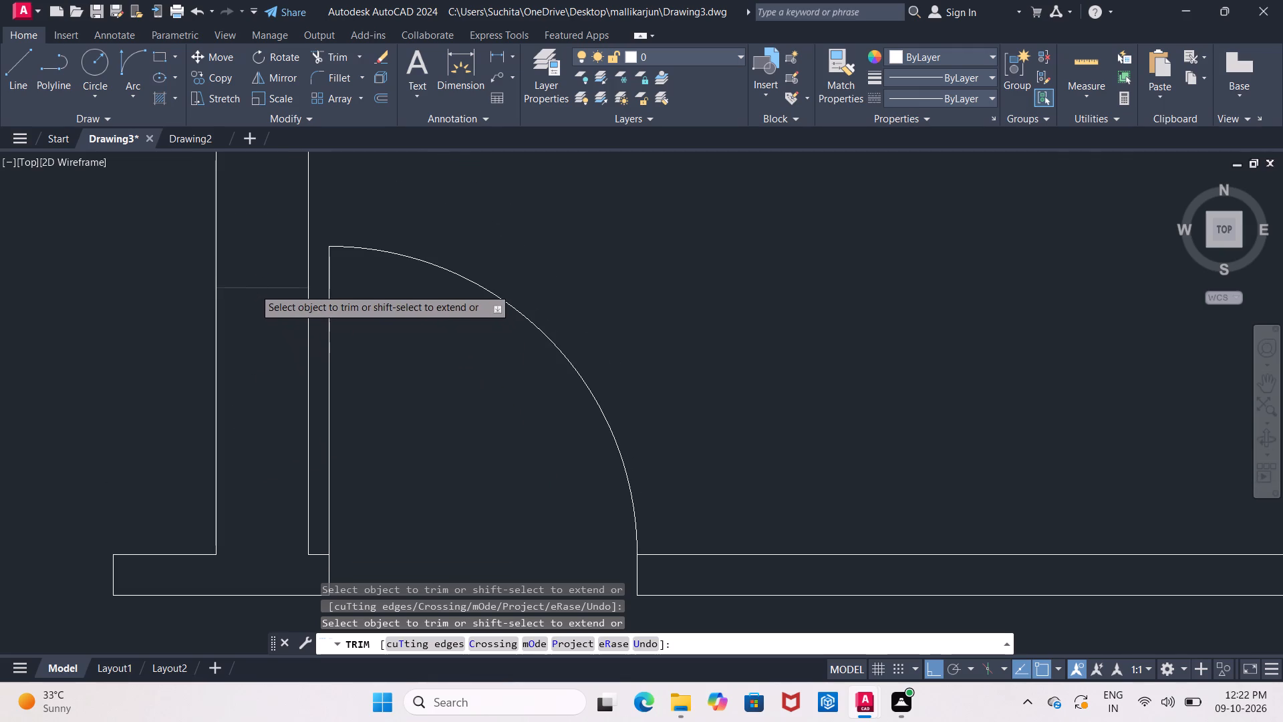
click(254, 288)
scroll(255, 297, down, 4)
scroll(207, 311, up, 2)
middle_drag(204, 309, 235, 302)
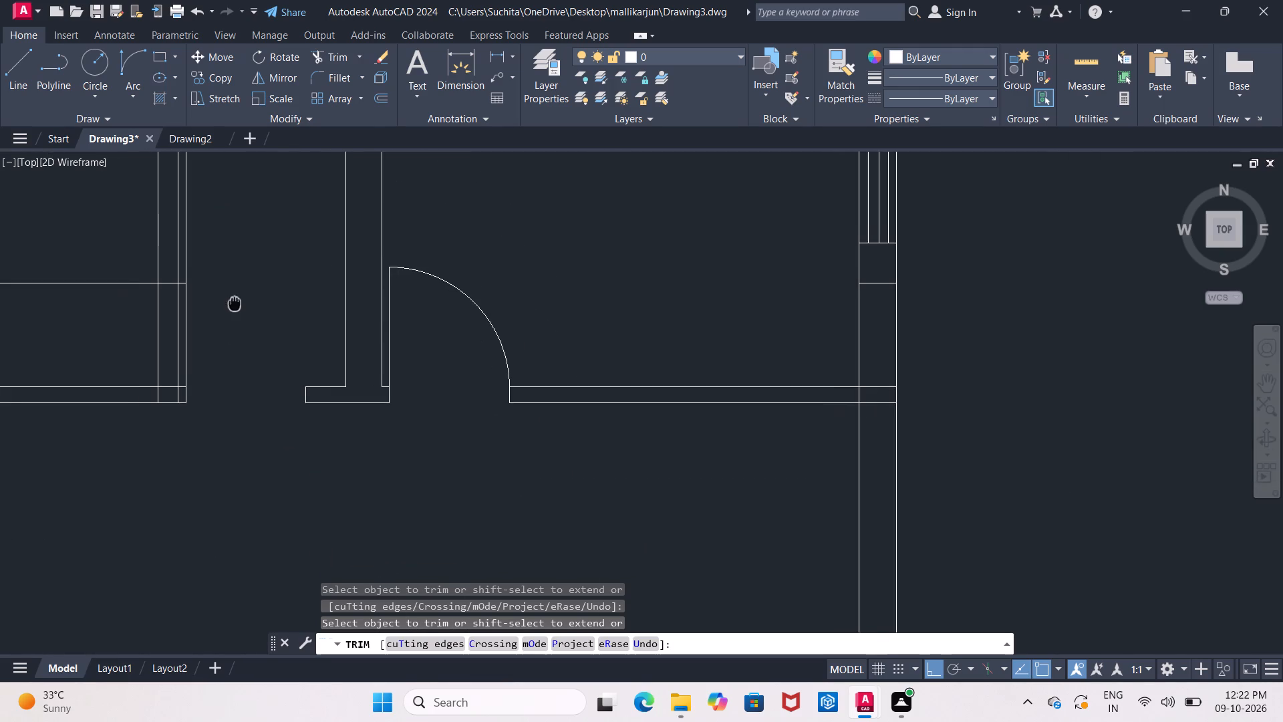
Trim the vertical line above the door-height line at the middle room's door opening, leaving the door leaf on the west jamb.
middle_drag(235, 302, 235, 303)
click(187, 263)
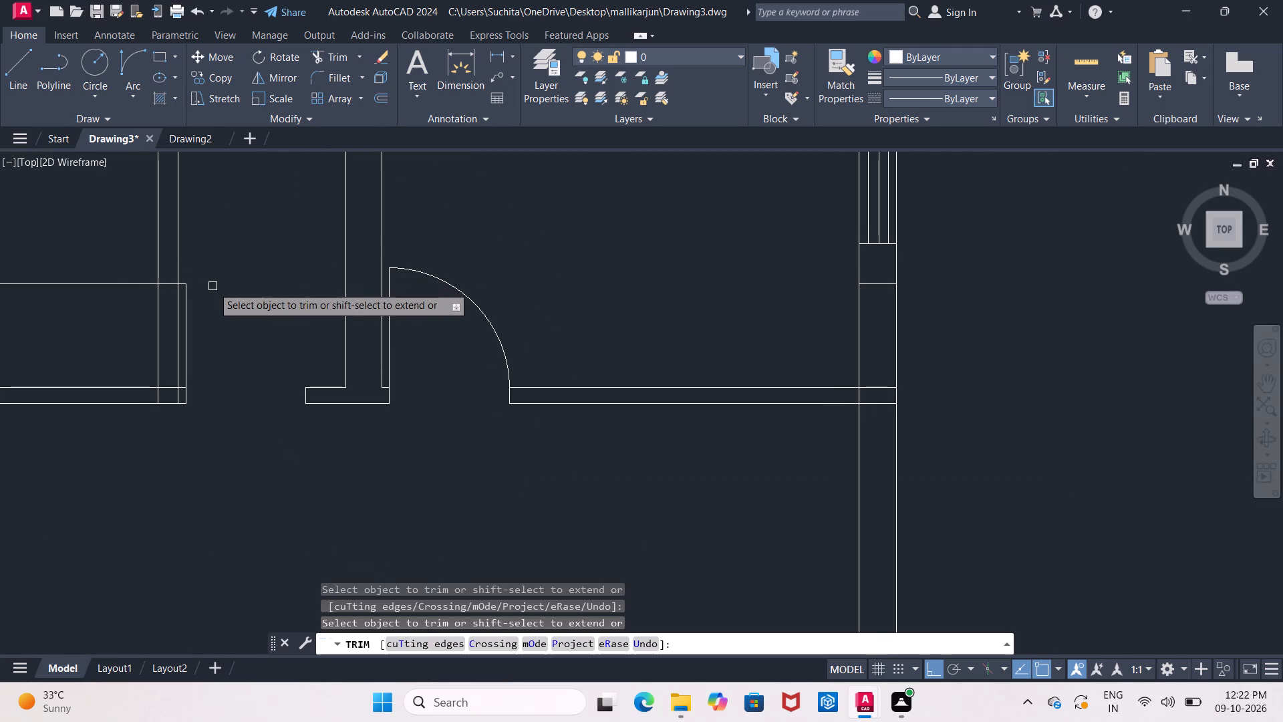
key(Escape)
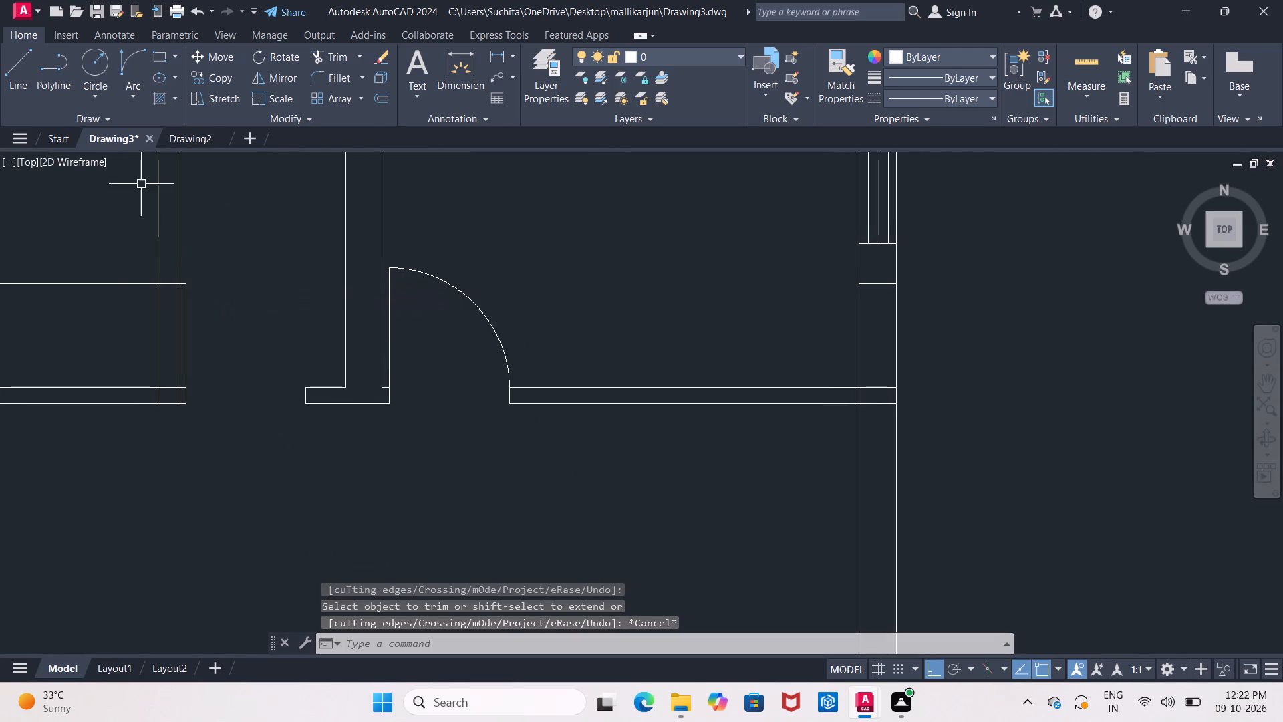
Draw the door swing as a Start, End, Direction arc from the opening's east jamb to the top of the door leaf.
click(129, 106)
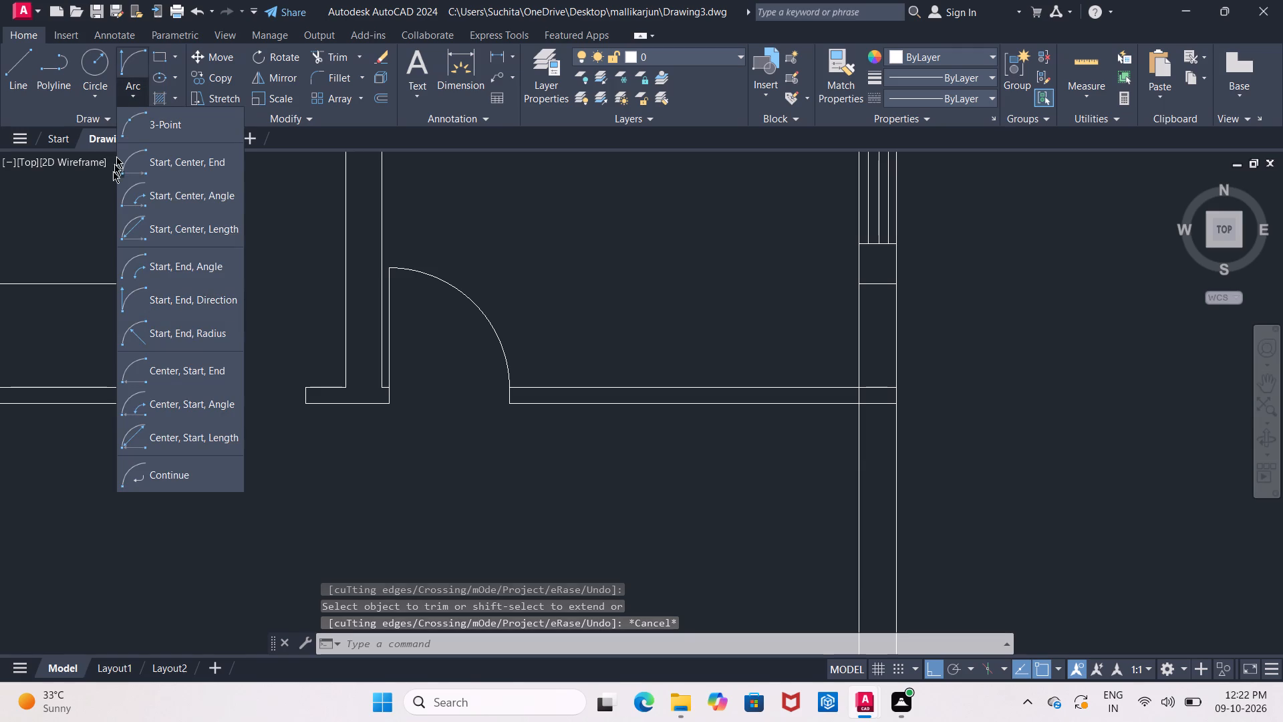
click(172, 294)
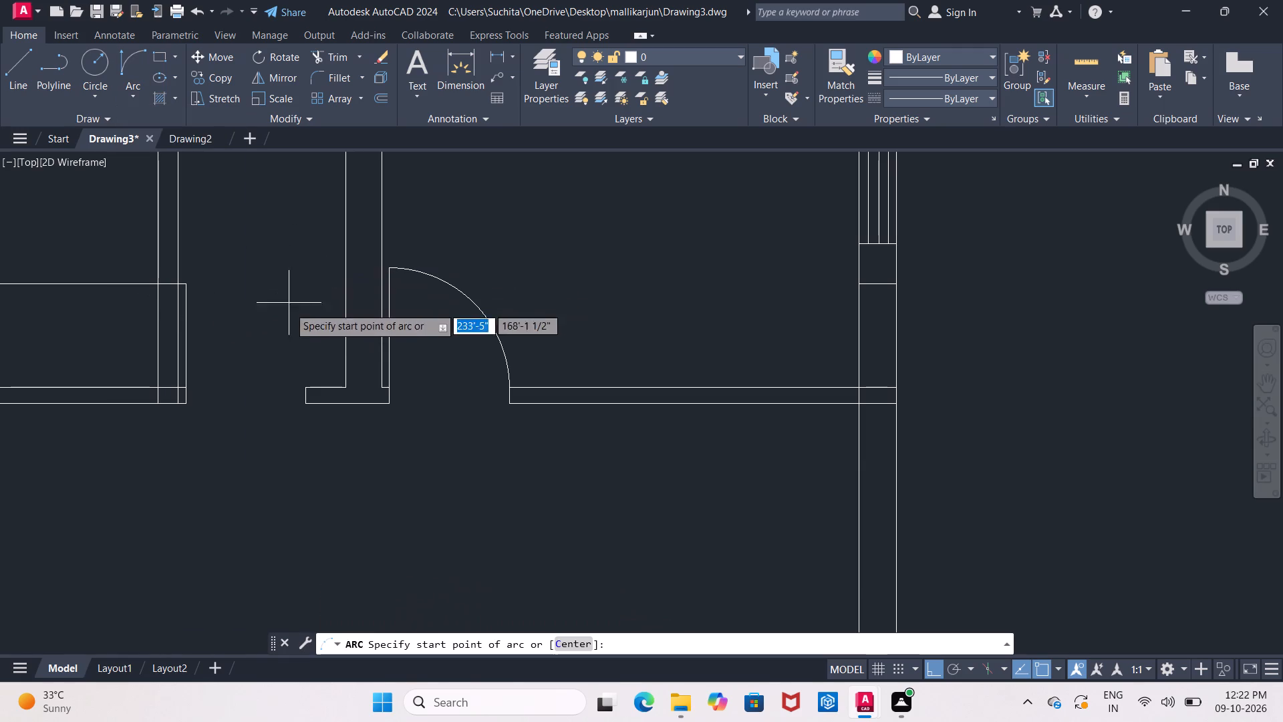
click(307, 404)
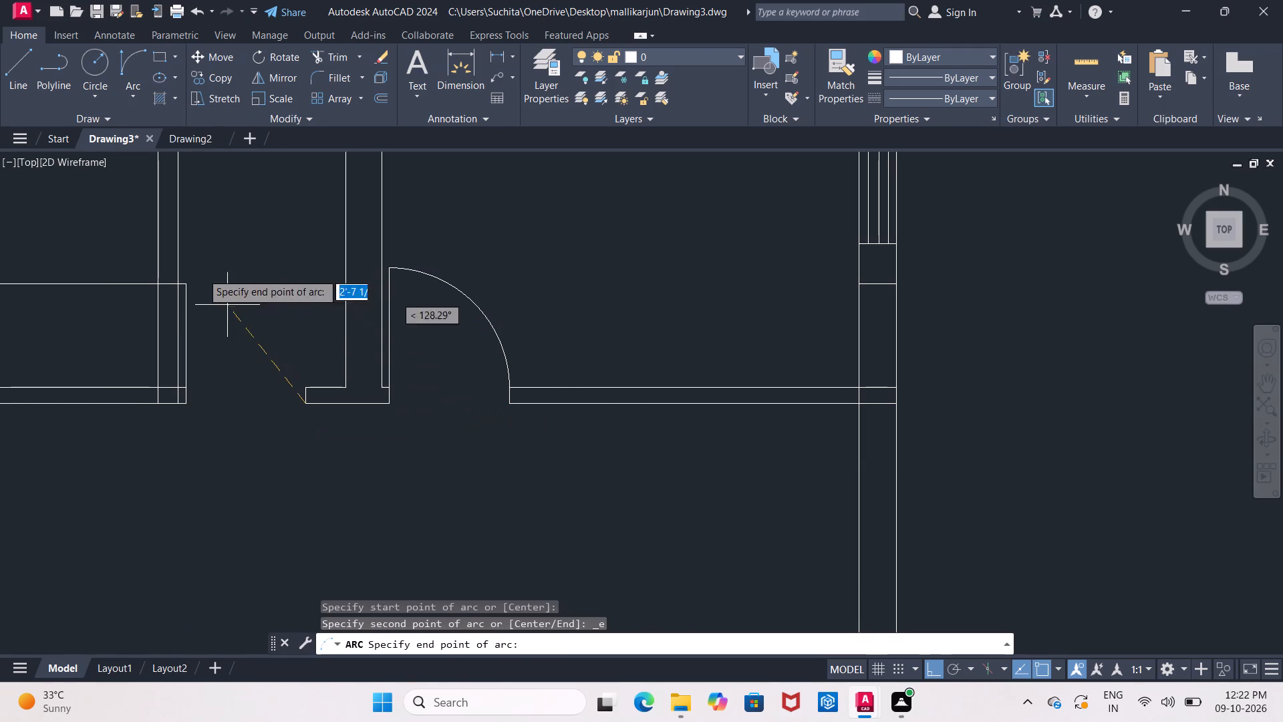
click(191, 285)
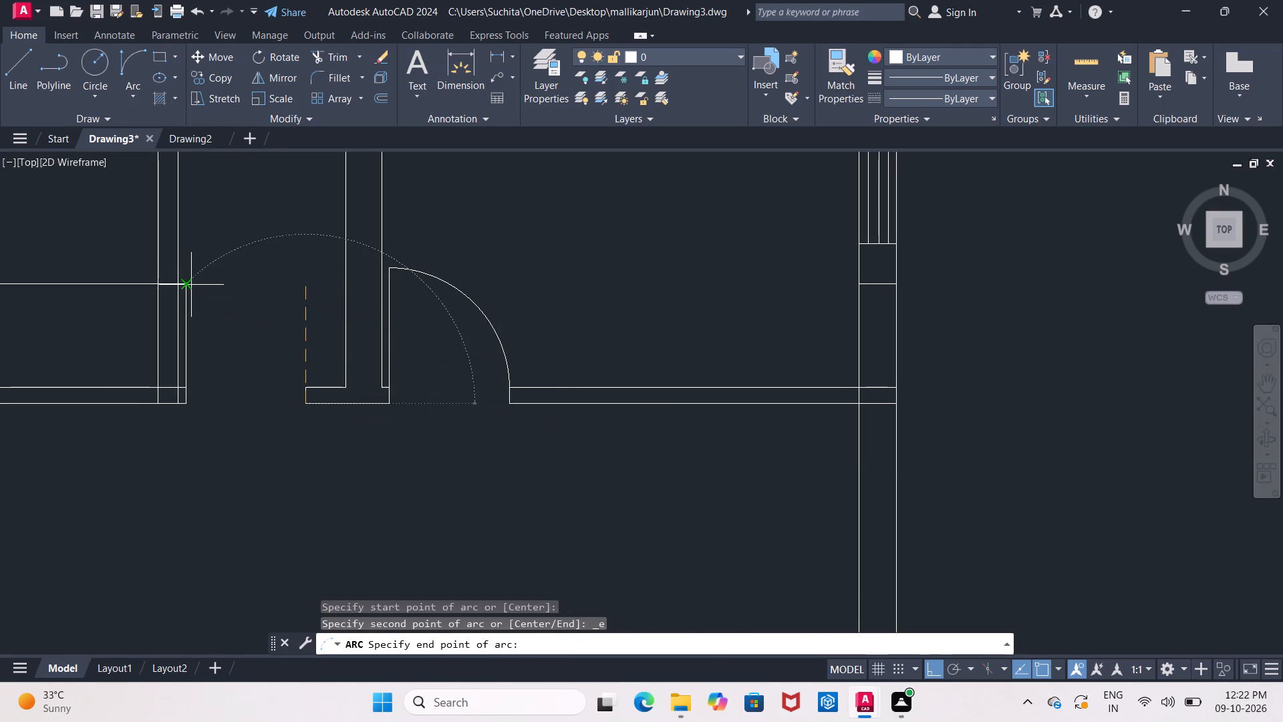
click(223, 267)
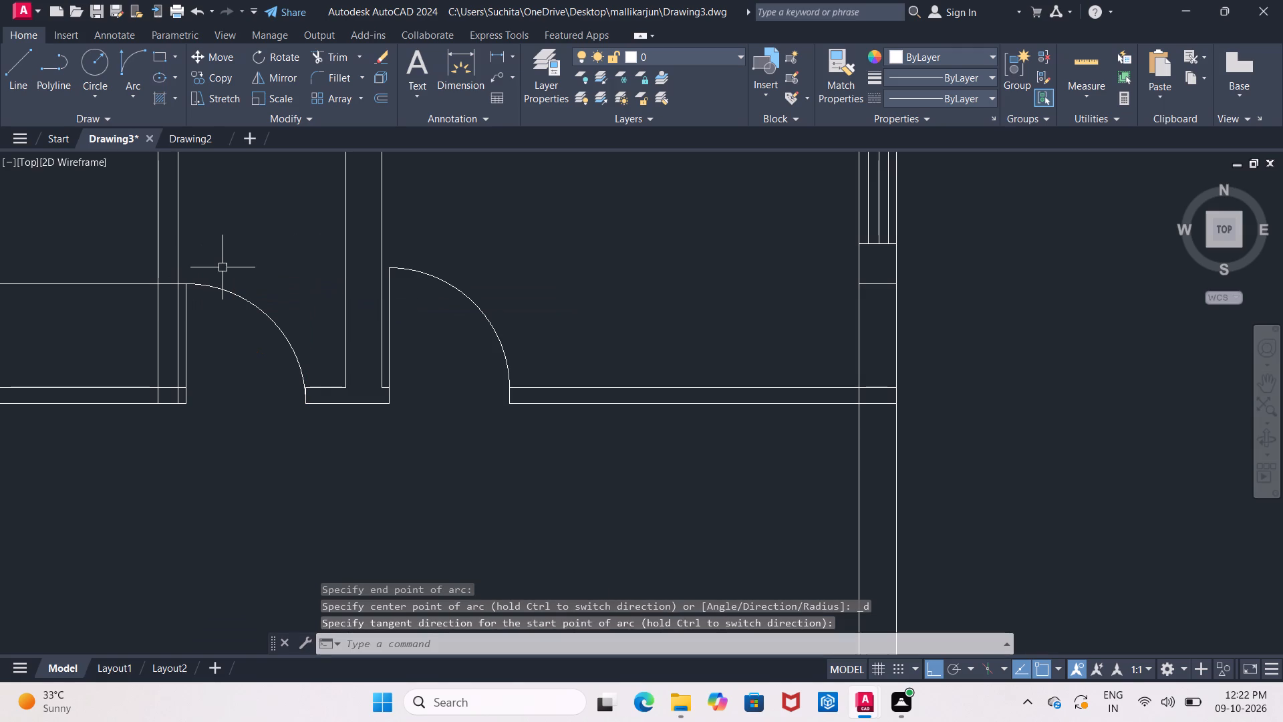
Offset the vertical line beside the adjoining west room's west wall 2'-6" east to mark that room's door opening.
middle_drag(197, 271, 290, 243)
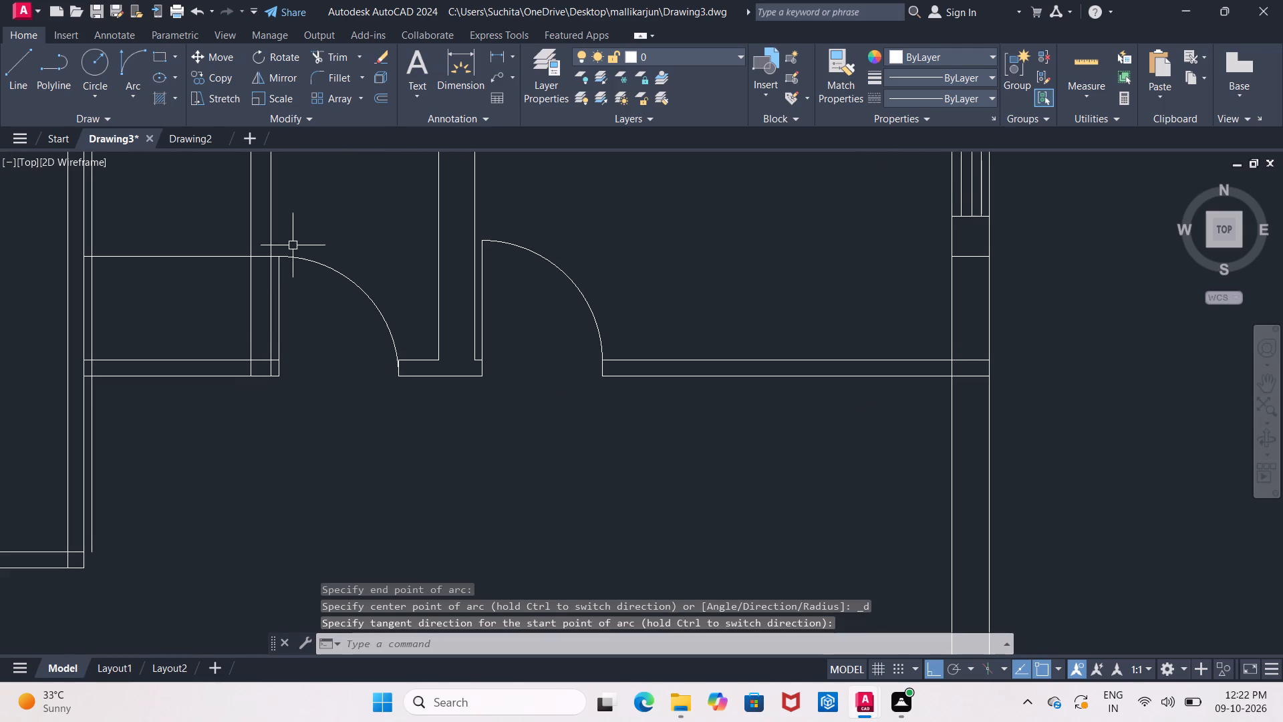
key(o)
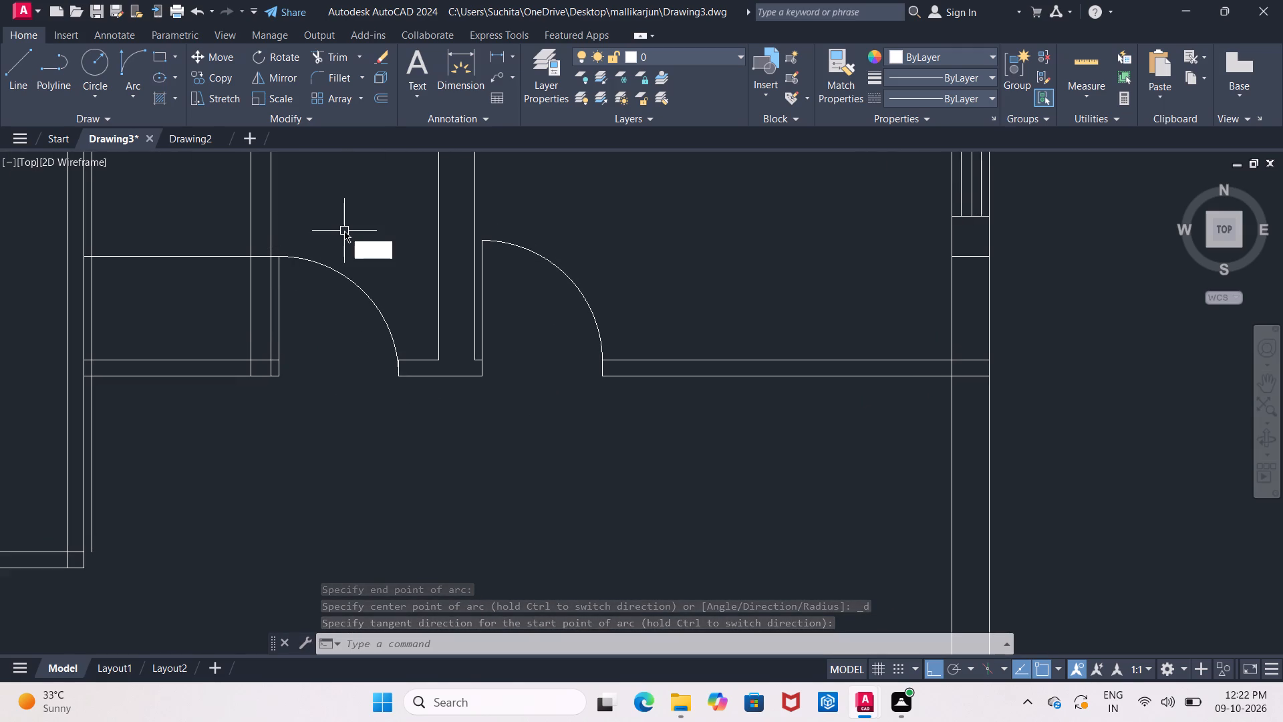
key(Return)
key(Return)
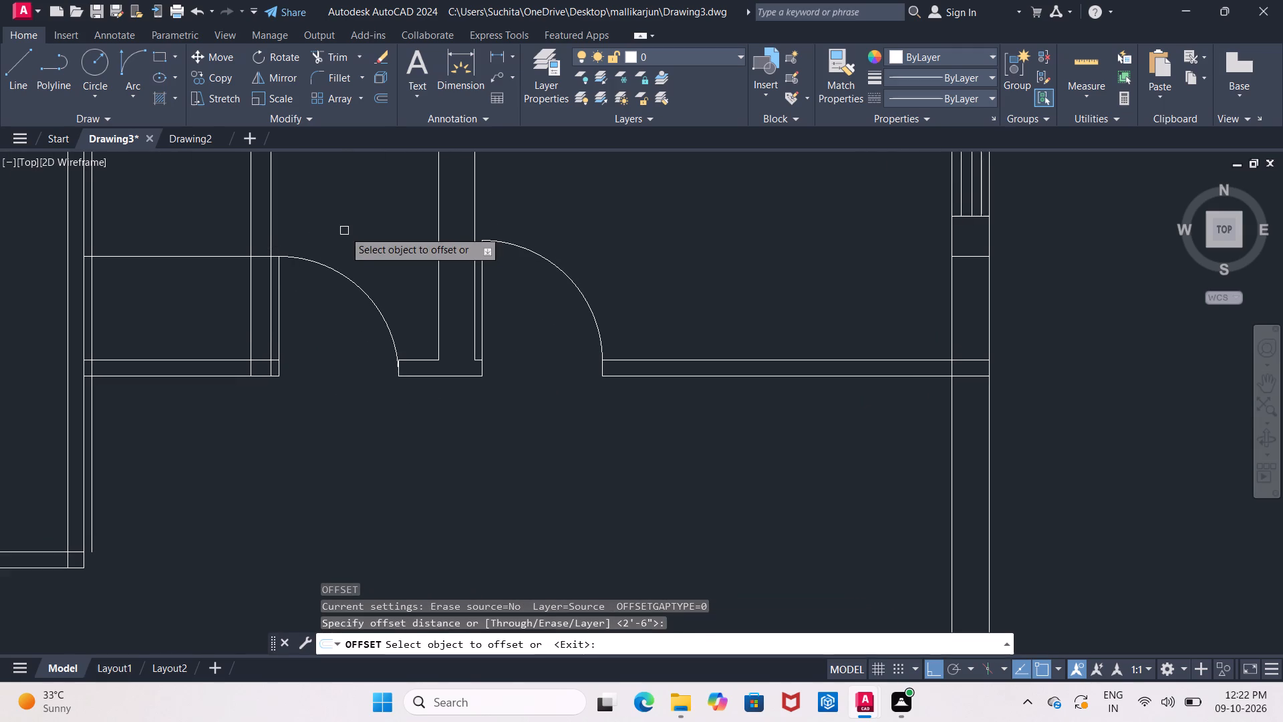
click(88, 328)
click(133, 326)
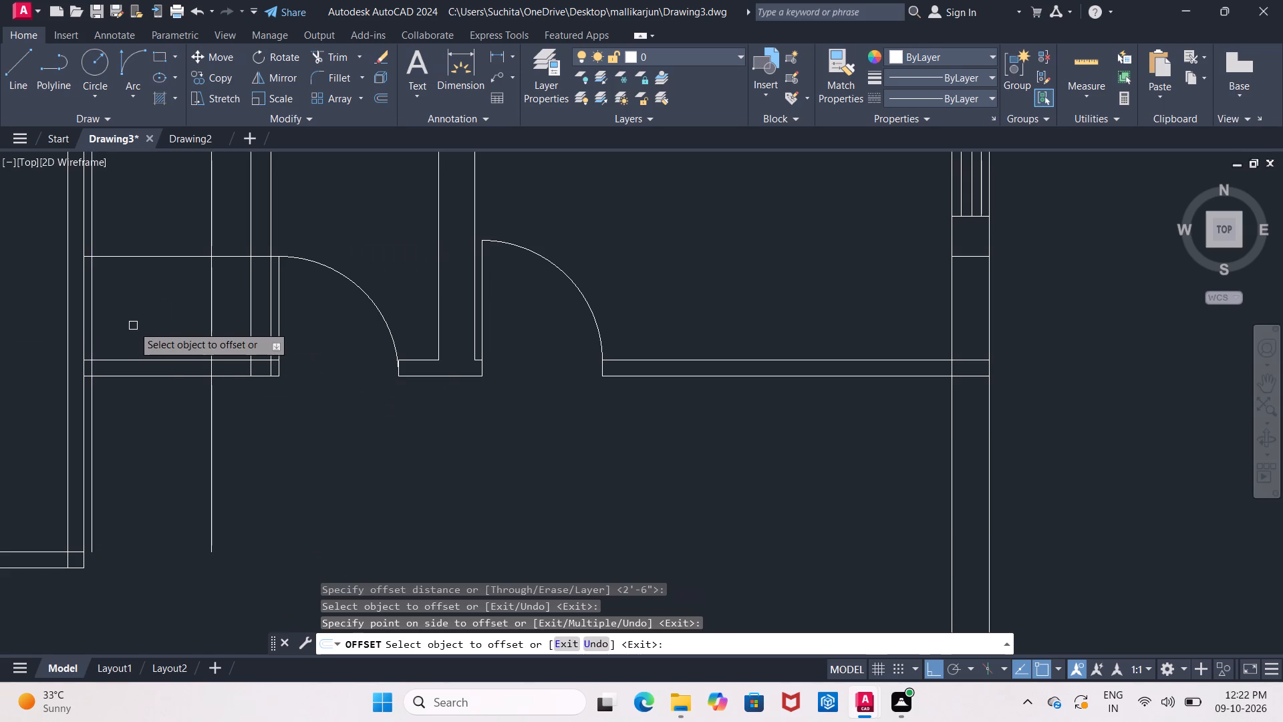
key(Escape)
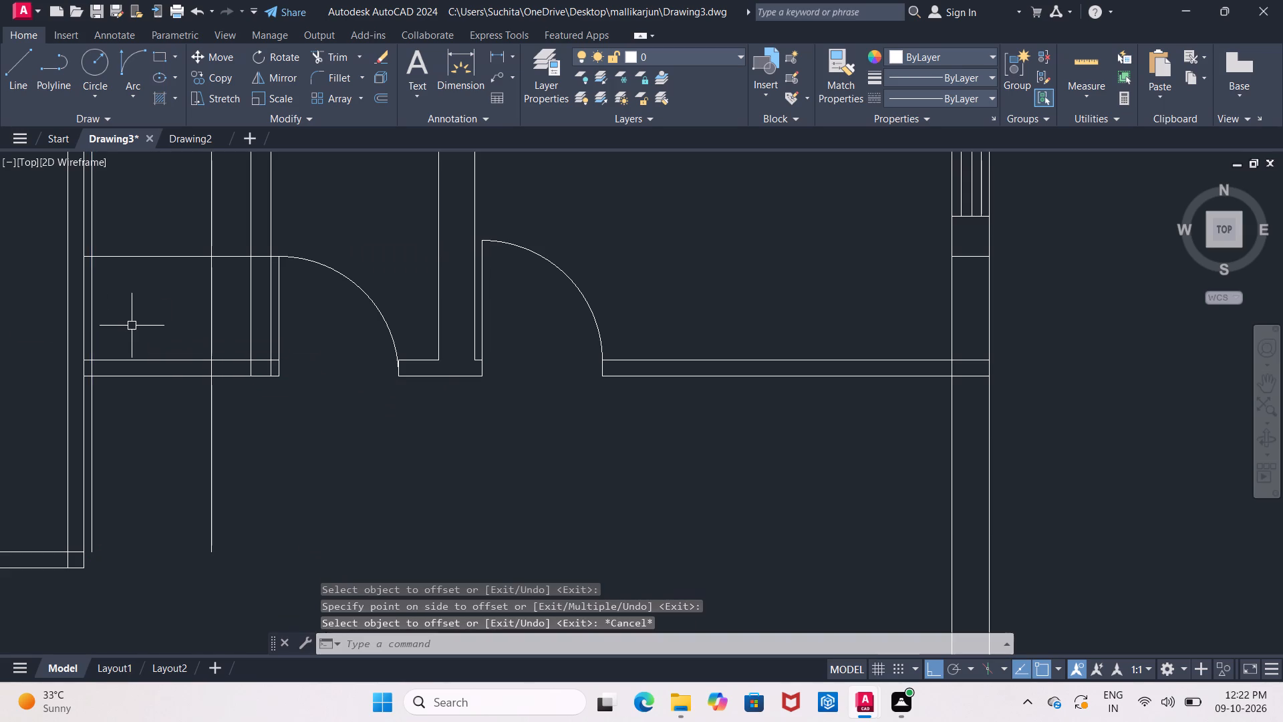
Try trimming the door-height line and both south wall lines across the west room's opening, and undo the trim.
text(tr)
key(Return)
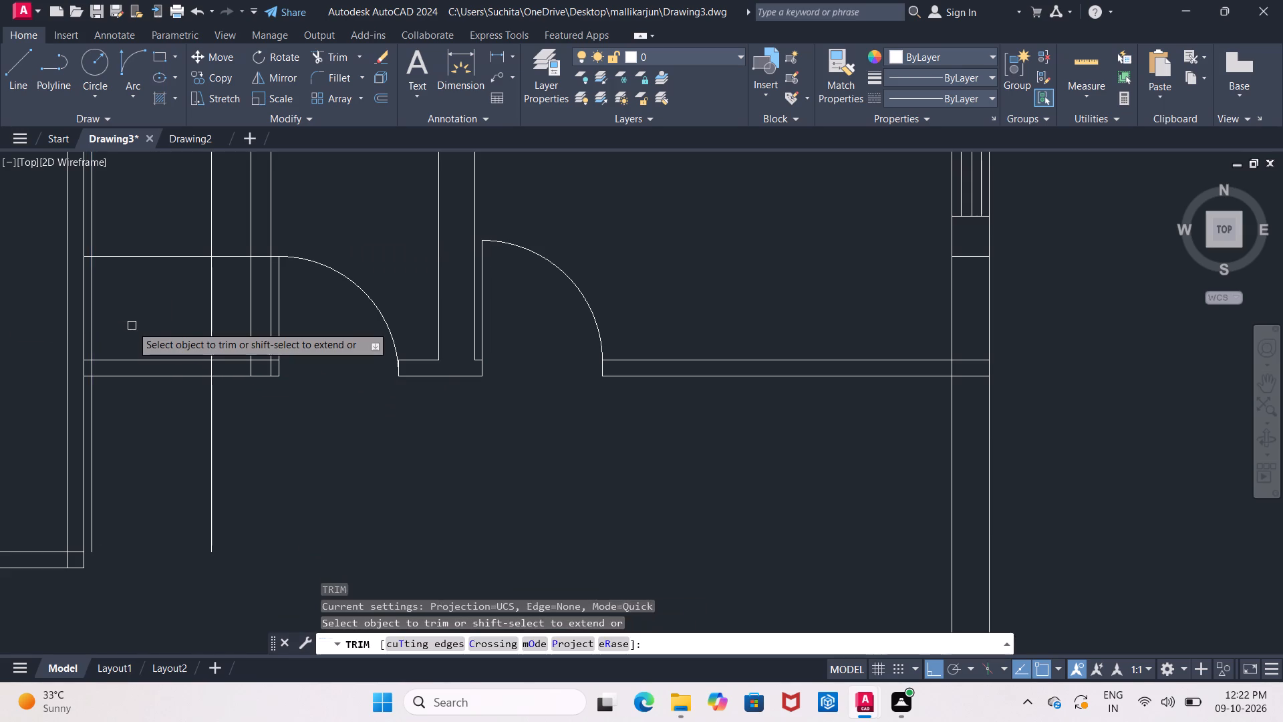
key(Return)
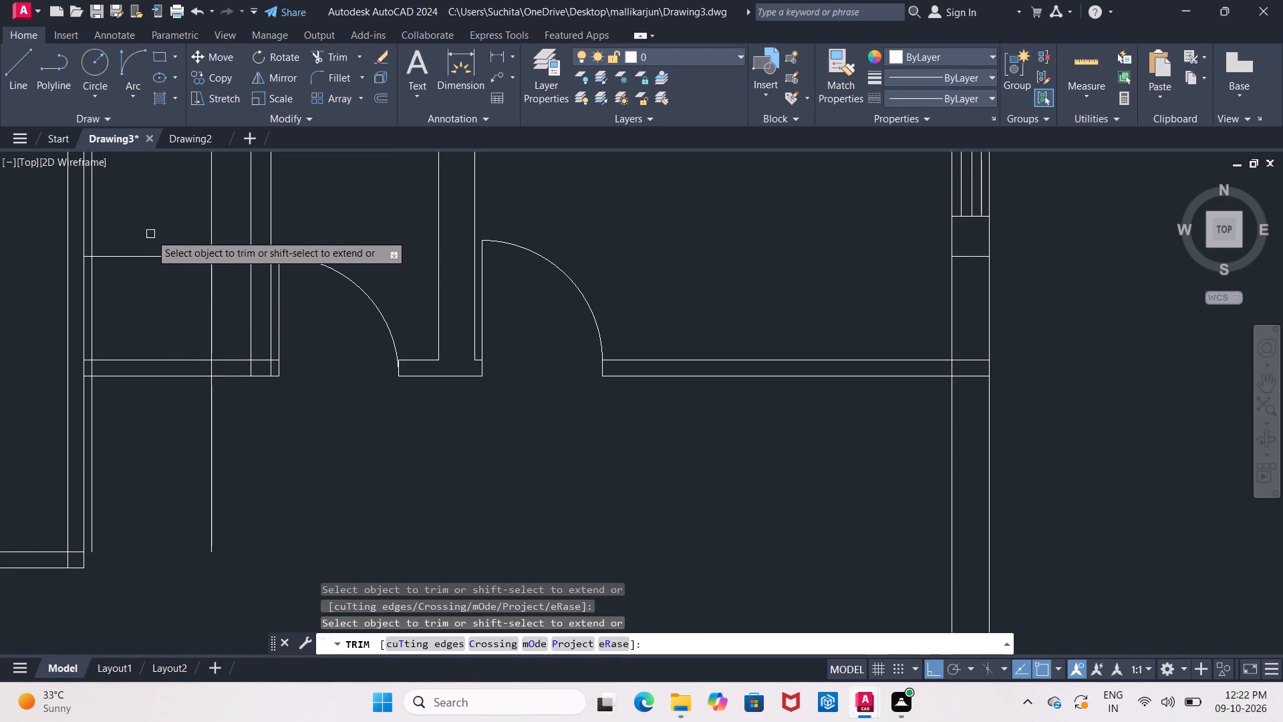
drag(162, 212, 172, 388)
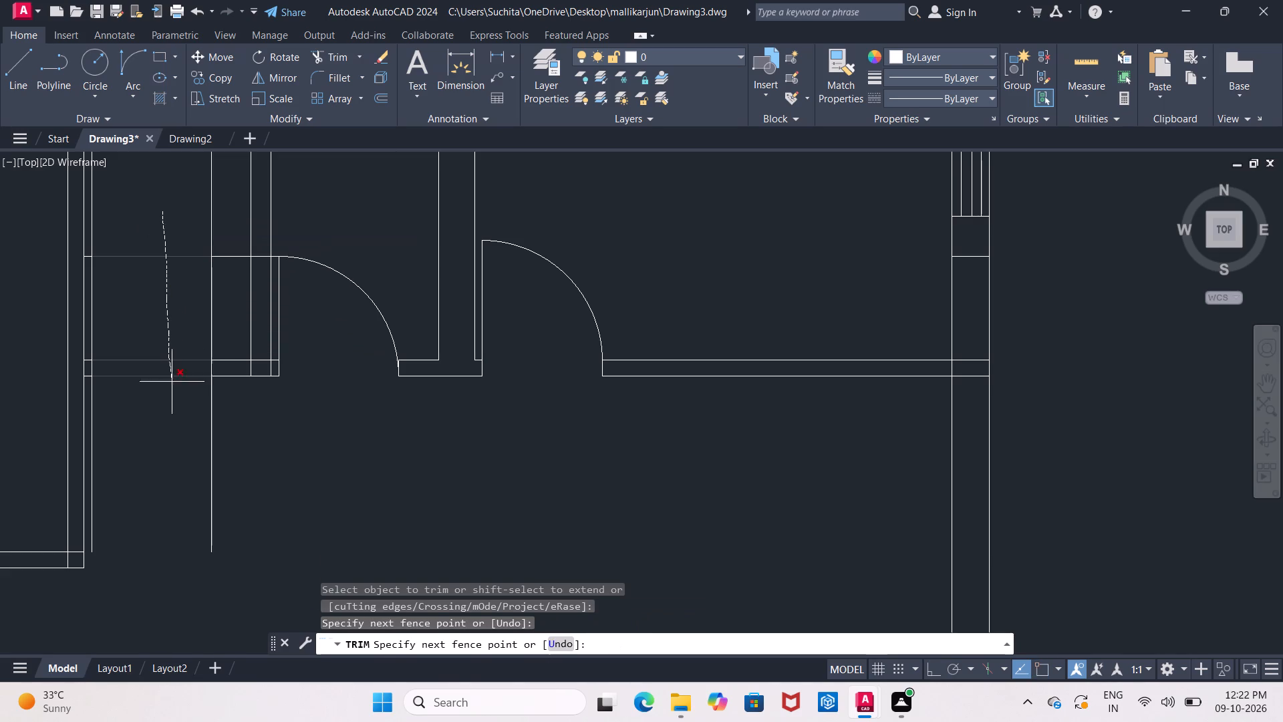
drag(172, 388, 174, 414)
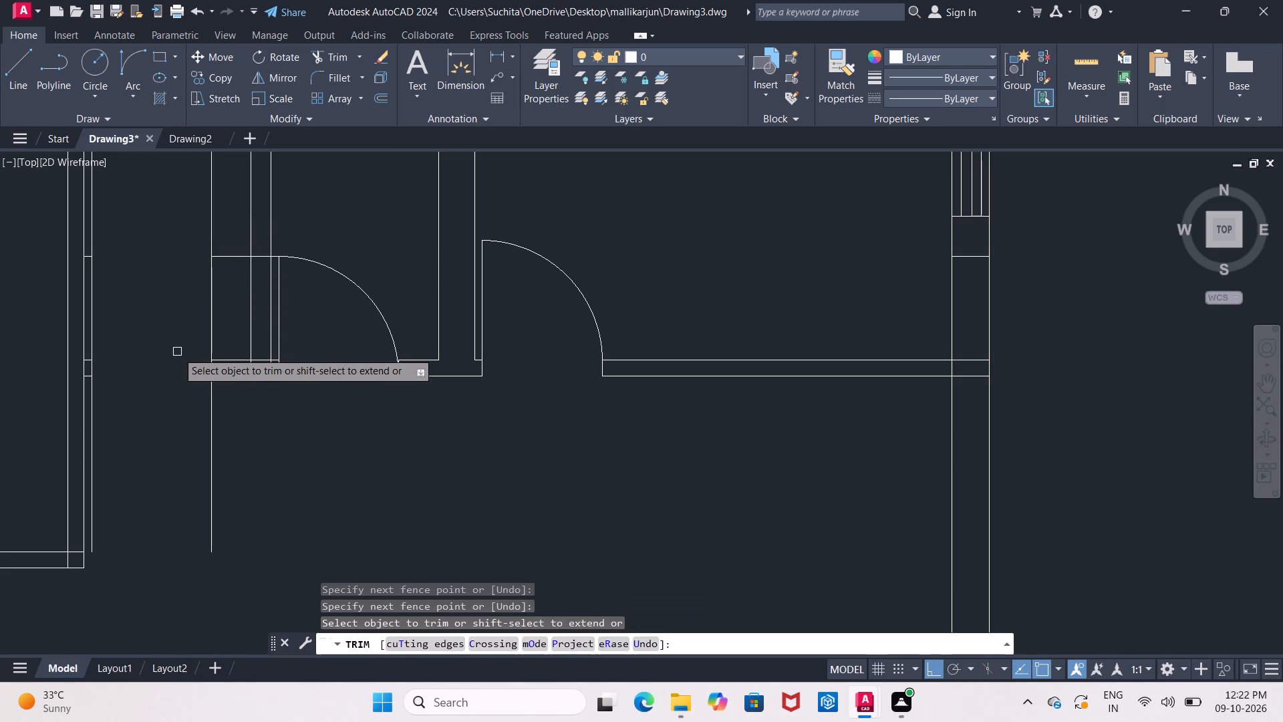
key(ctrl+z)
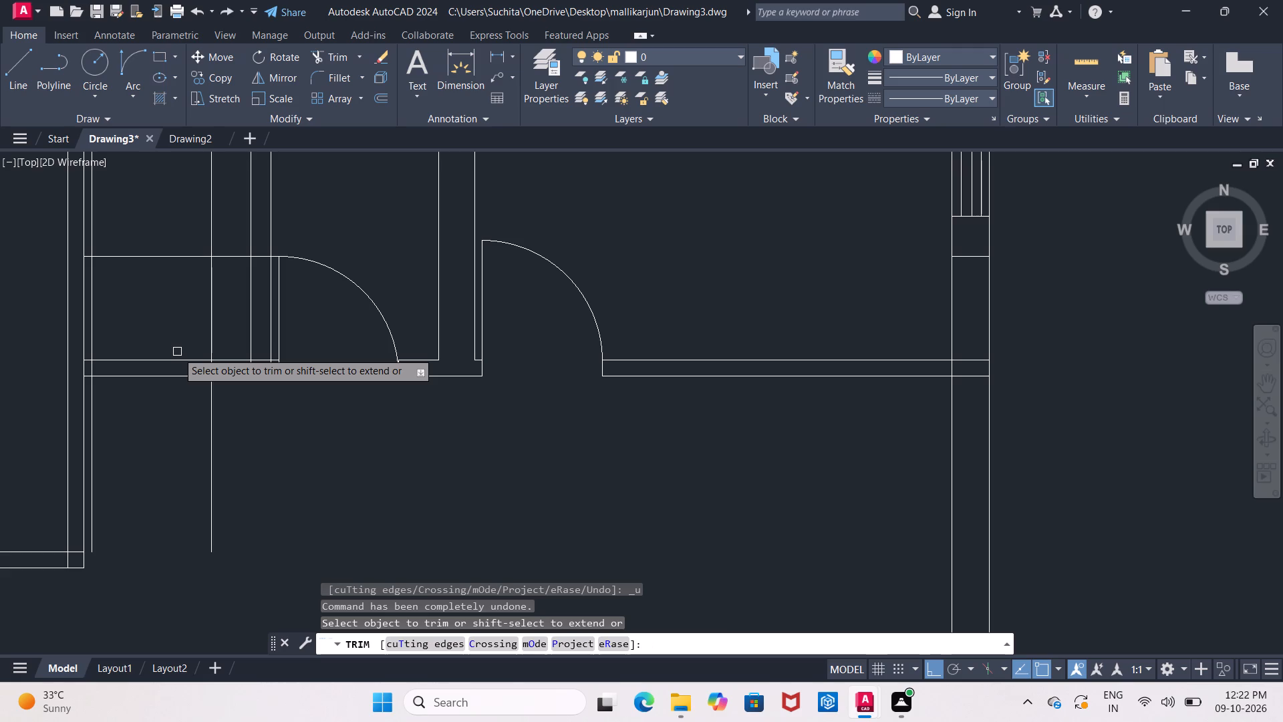
Trim the door-height line across the west opening, the east offset line beyond that height and the south wall, and the west line above leaf height.
drag(144, 212, 163, 292)
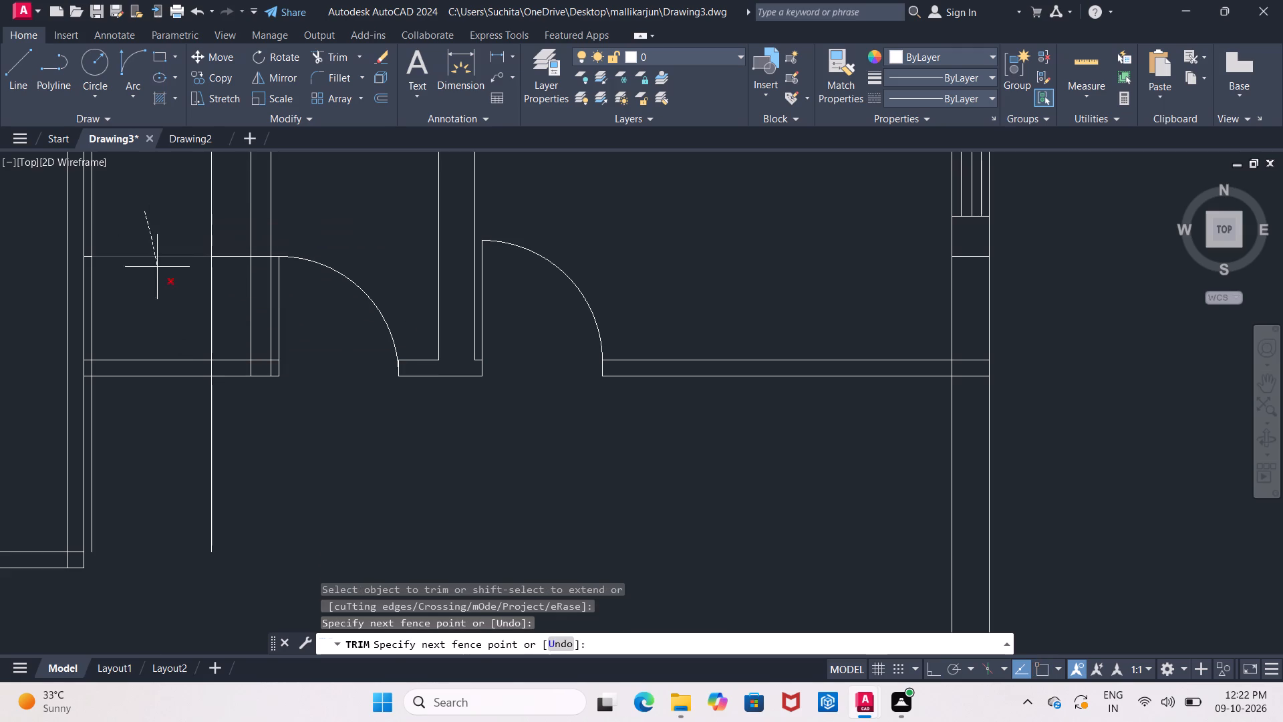
drag(163, 292, 168, 310)
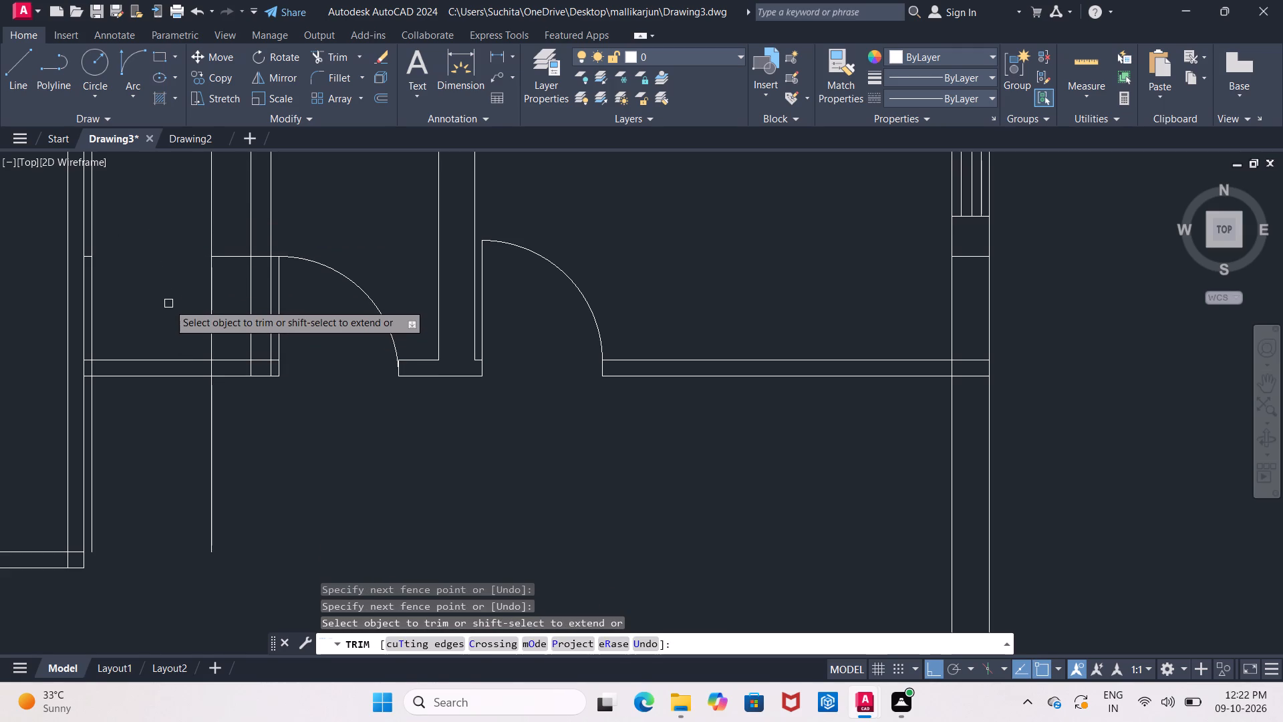
click(208, 229)
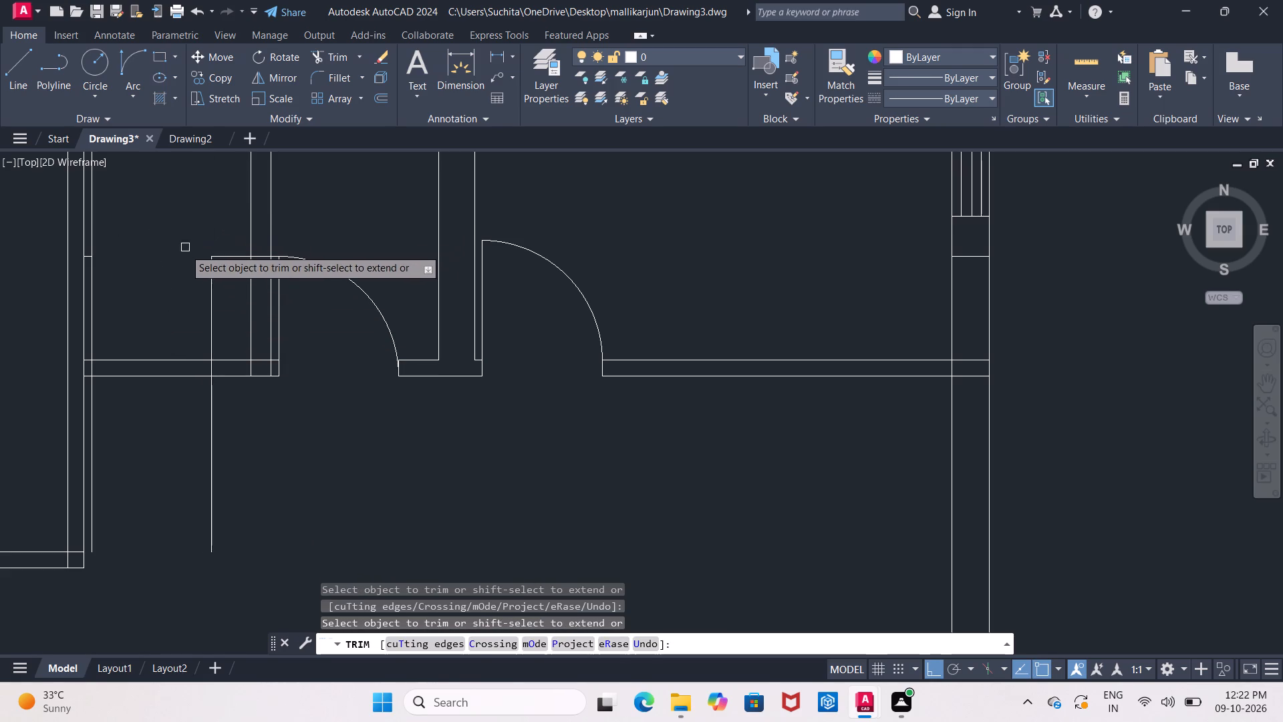
click(209, 408)
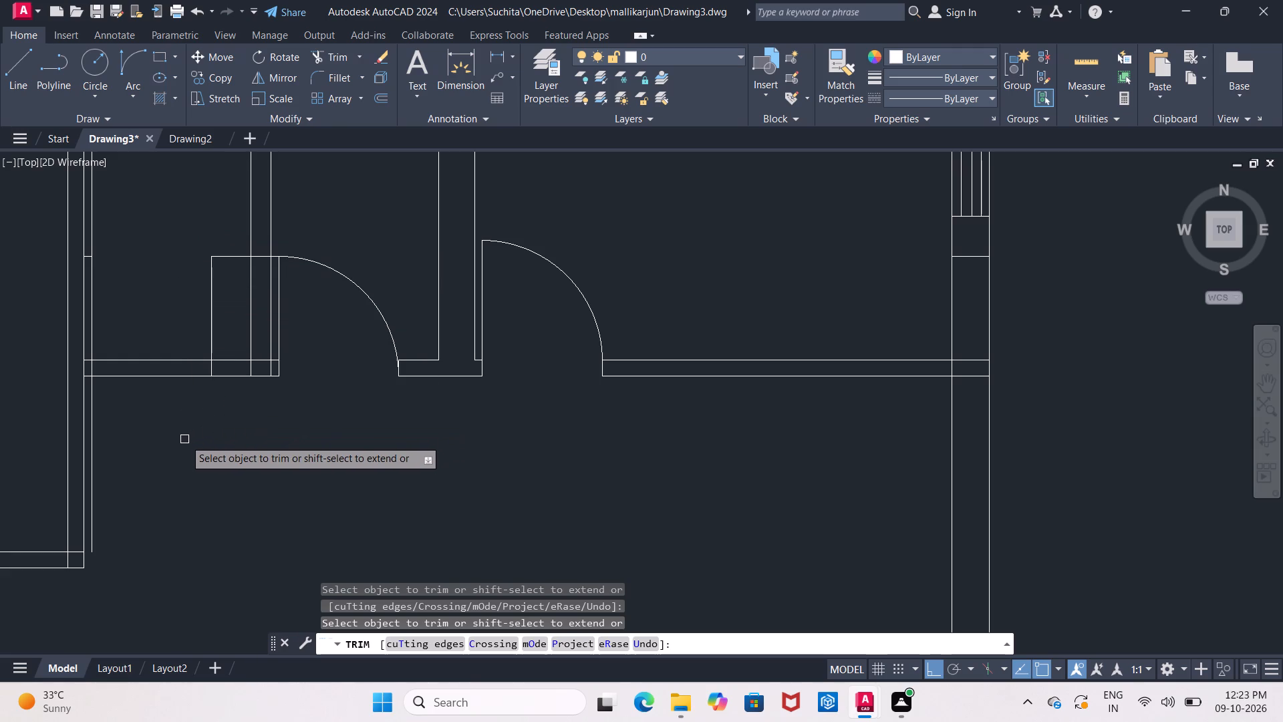
click(92, 219)
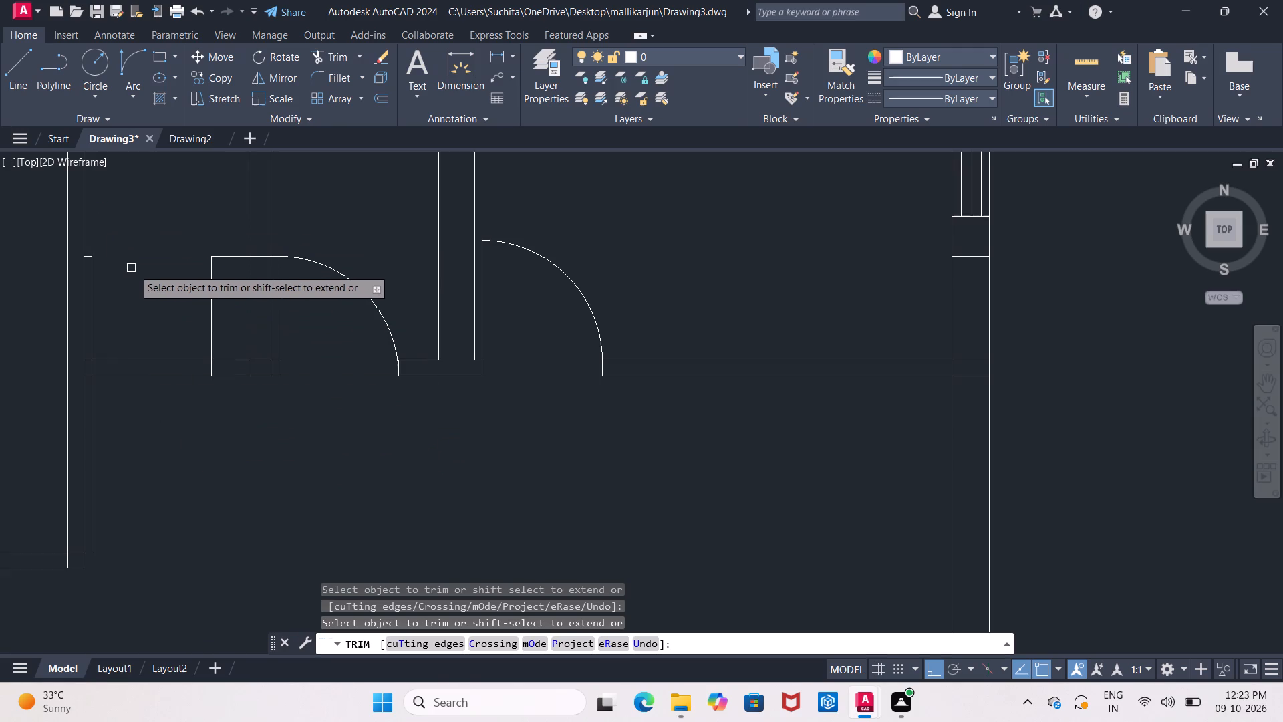
key(Escape)
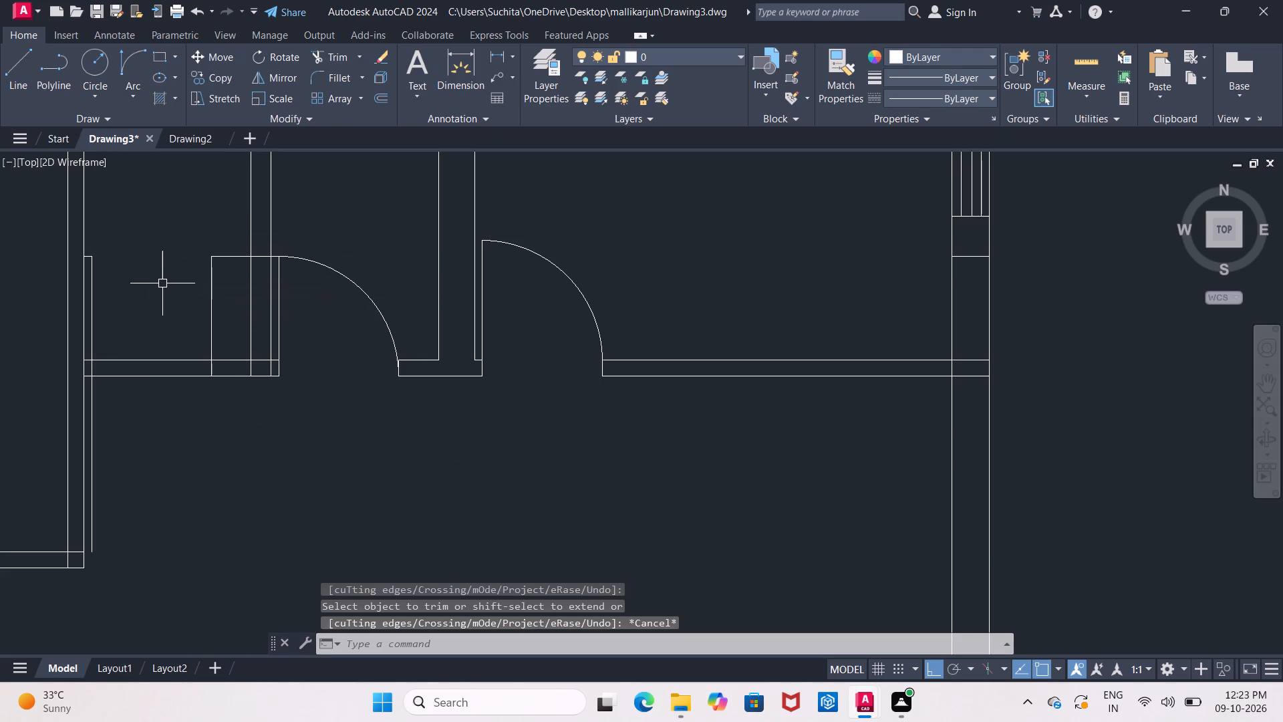
Draw the west room's door swing as a Start, End, Direction arc from the east offset line at the wall's inner face to the leaf top.
click(132, 105)
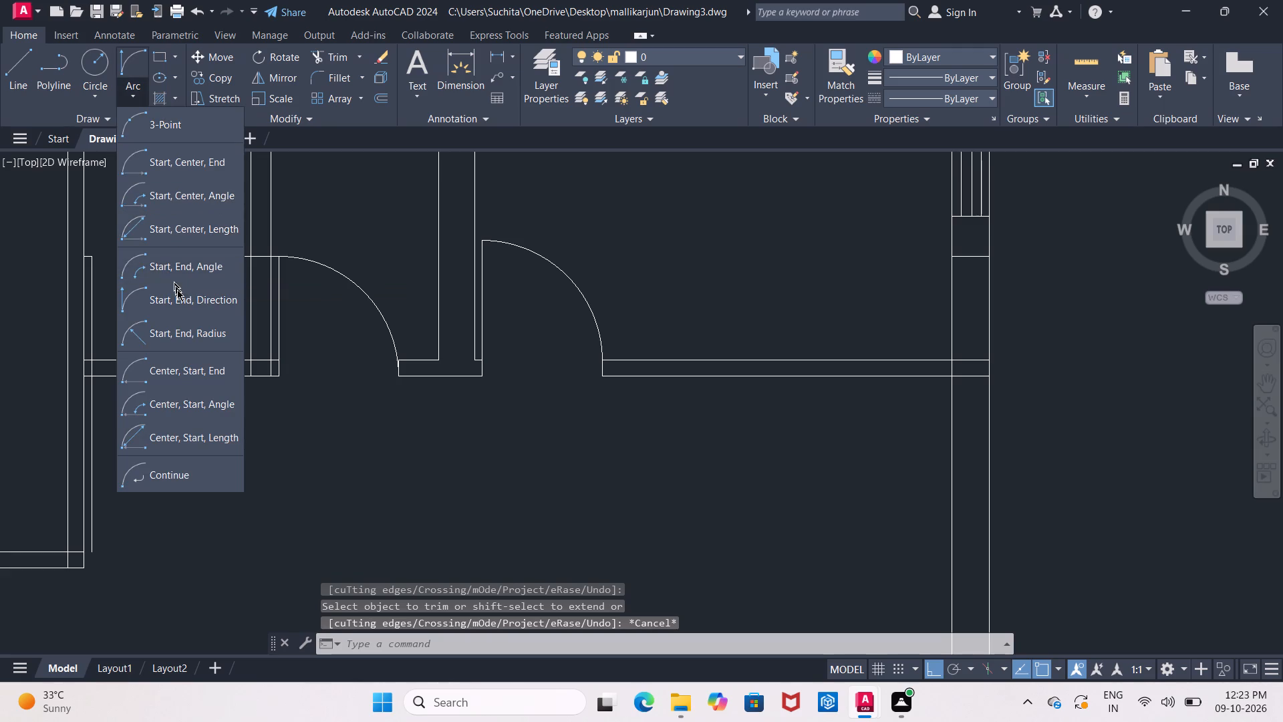
click(179, 297)
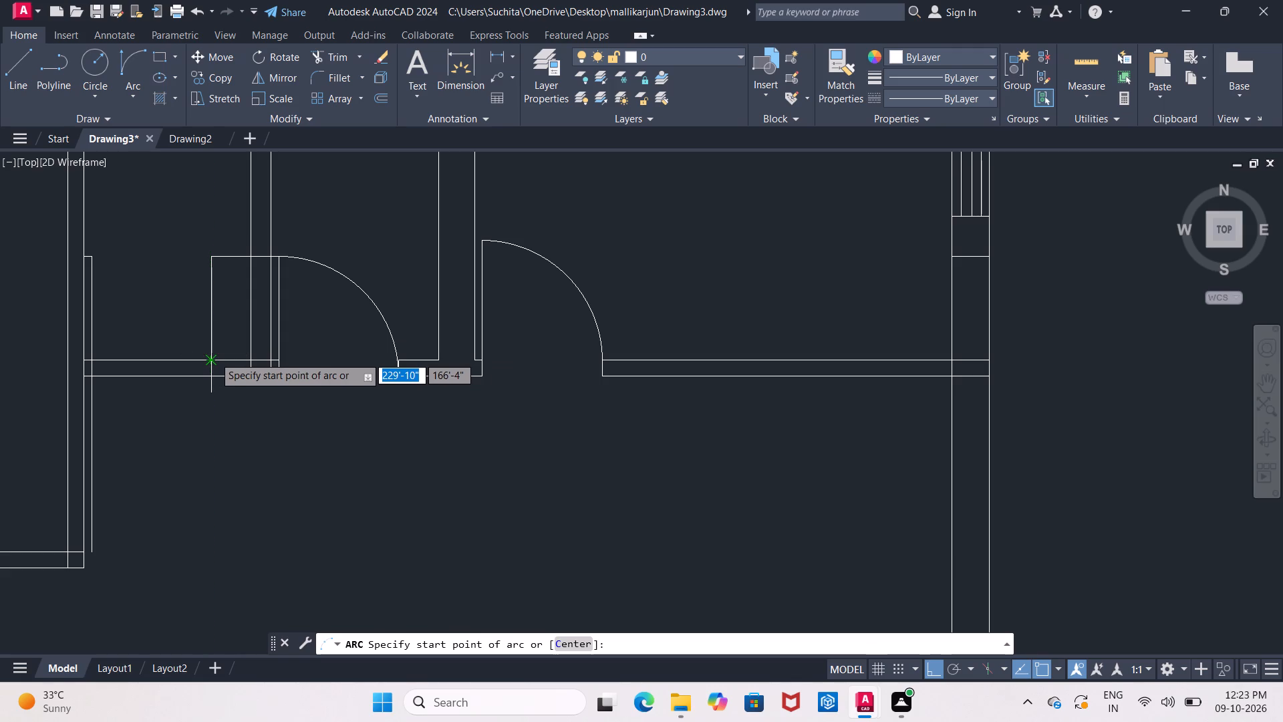
click(214, 356)
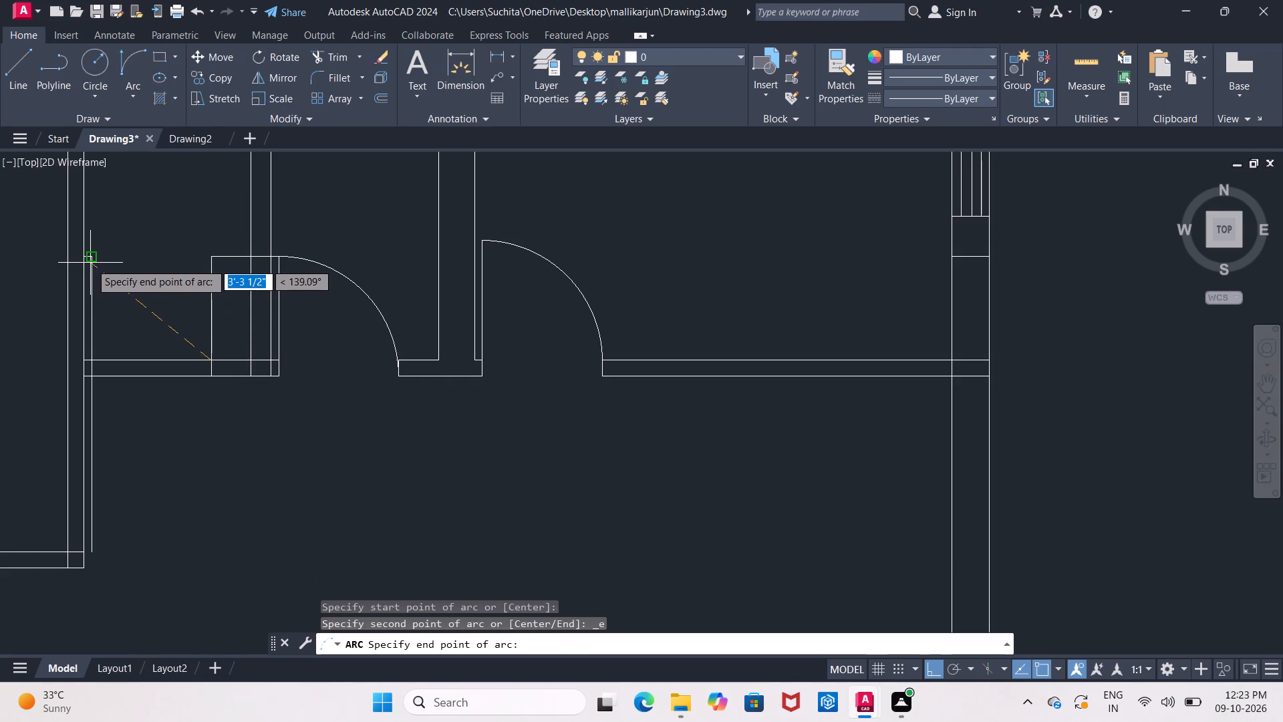
click(91, 257)
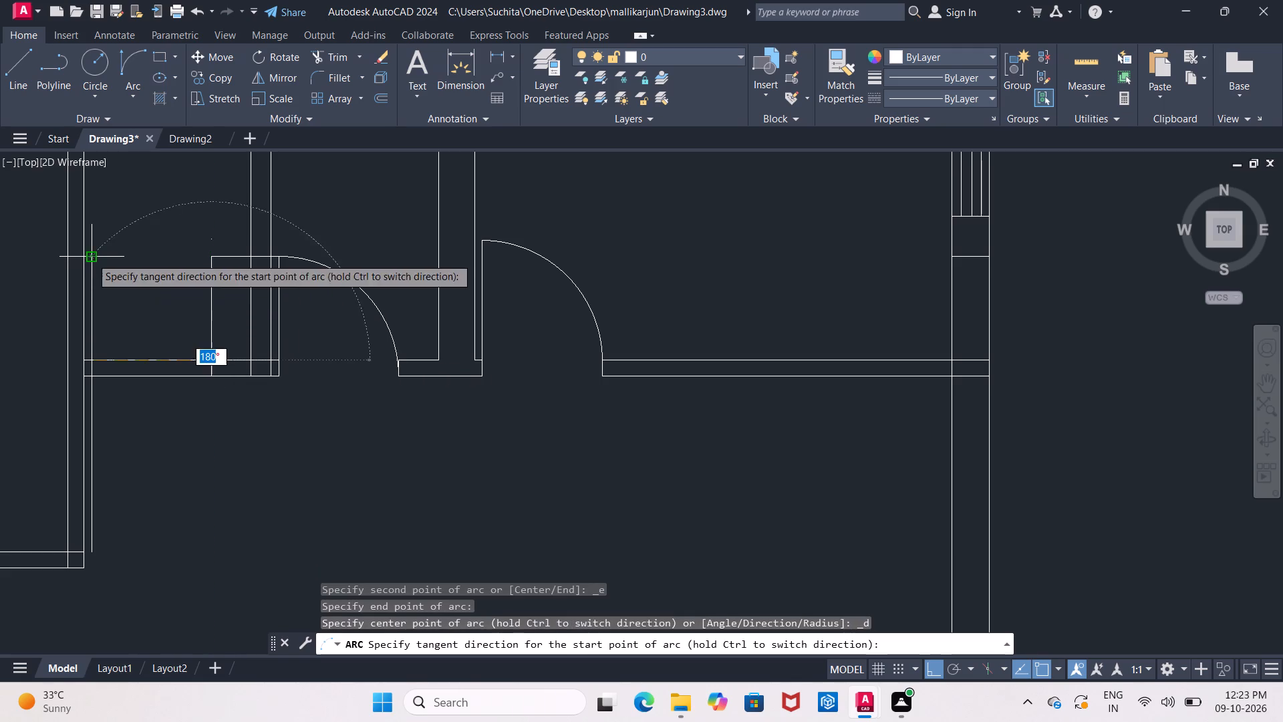
click(130, 235)
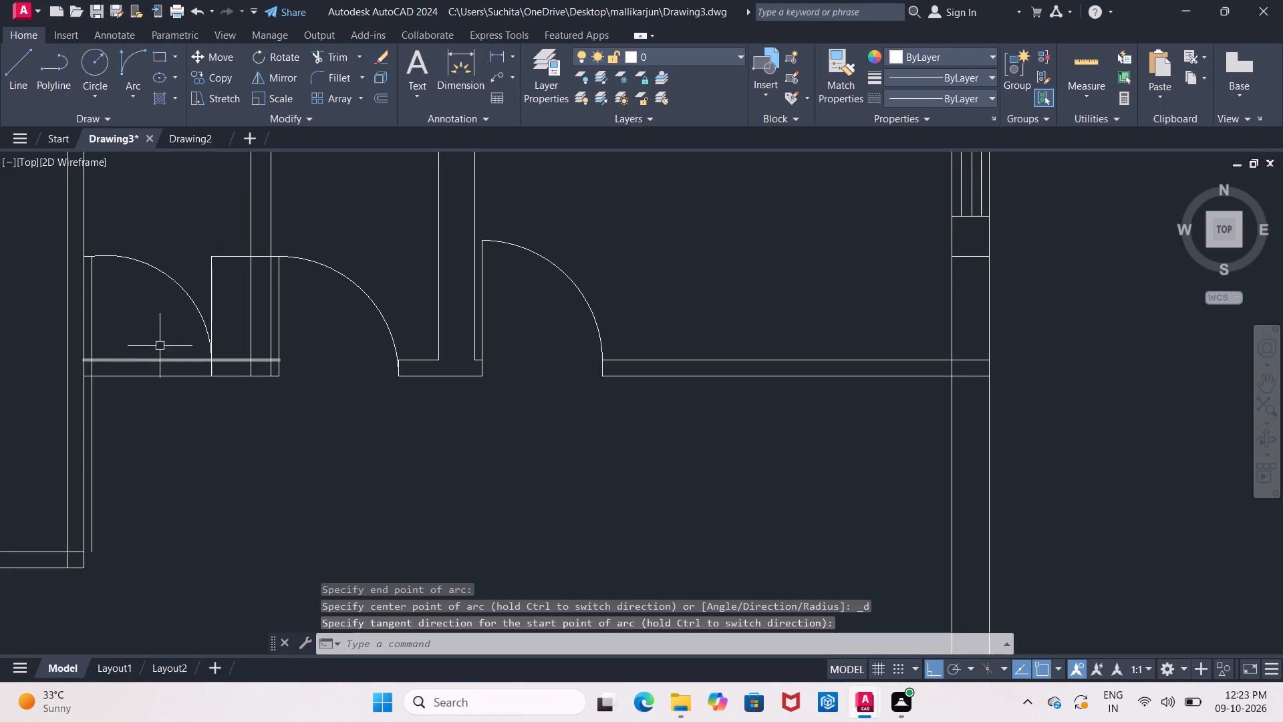
Offset the inner line of the south wall at the west room's door 2" south, into the wall thickness.
scroll(198, 338, up, 2)
middle_drag(197, 340, 345, 311)
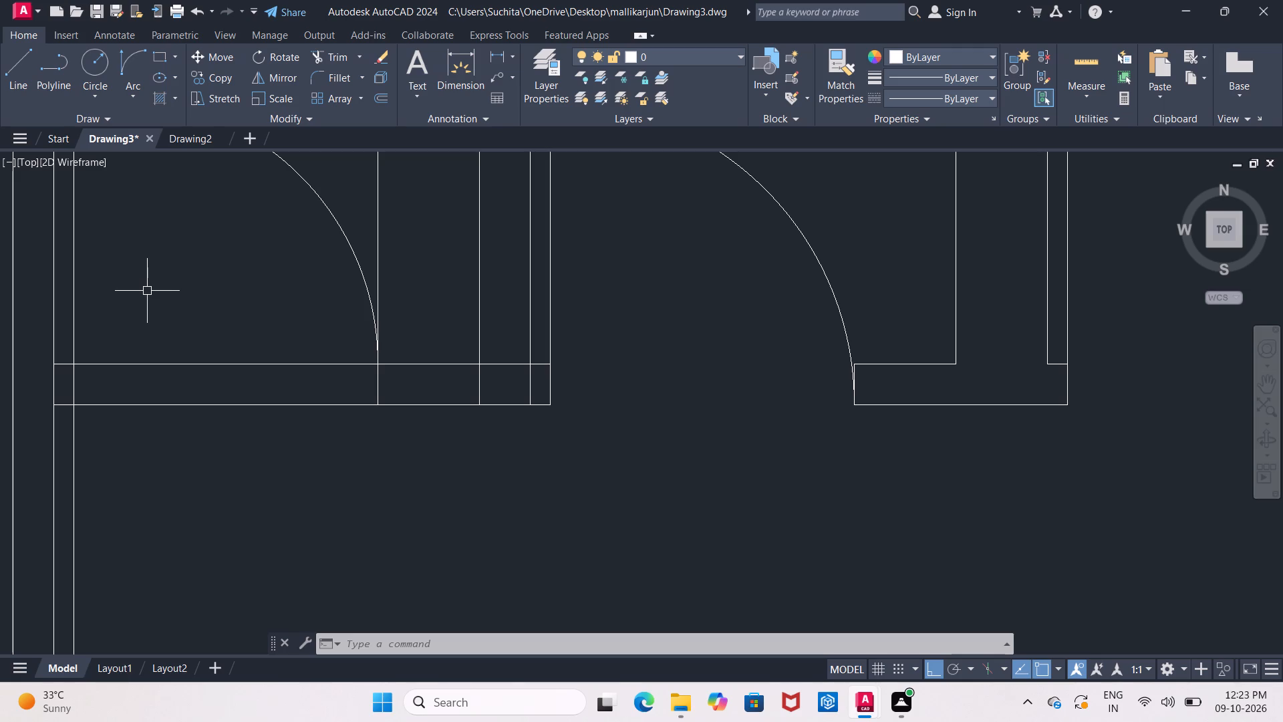
key(o)
key(Return)
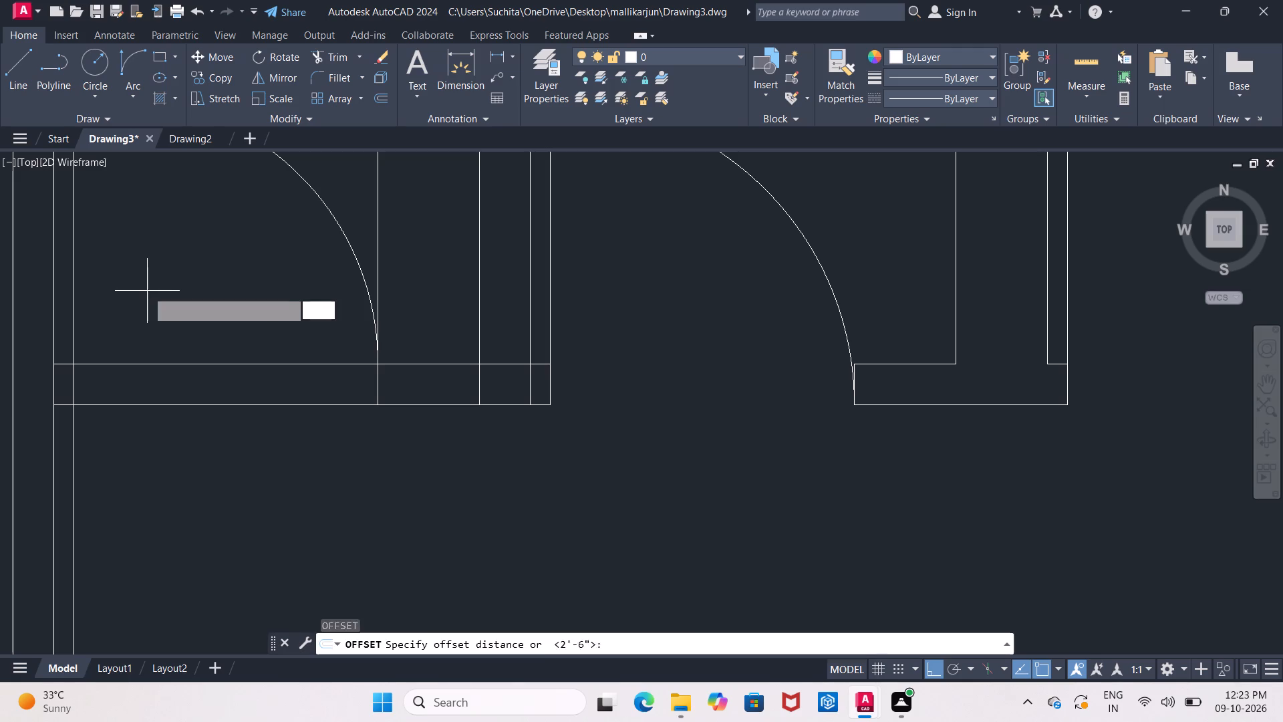
key(4)
key(shift+quotedbl)
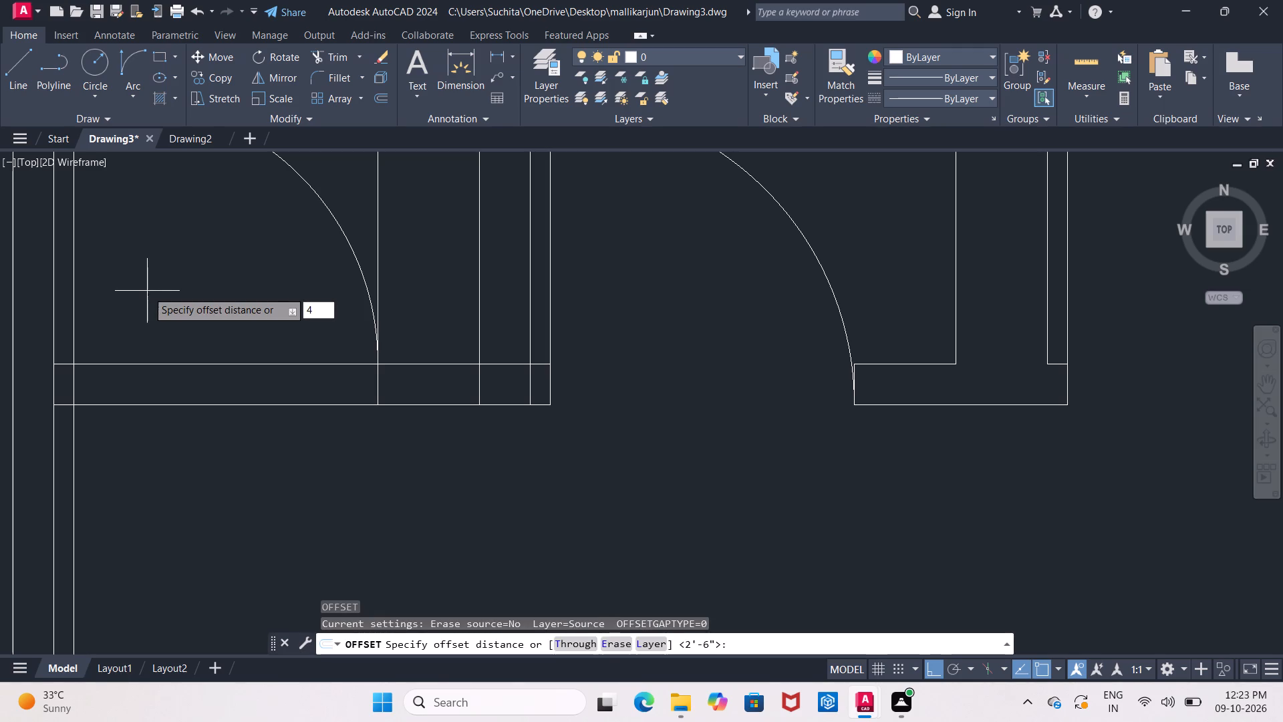
key(Return)
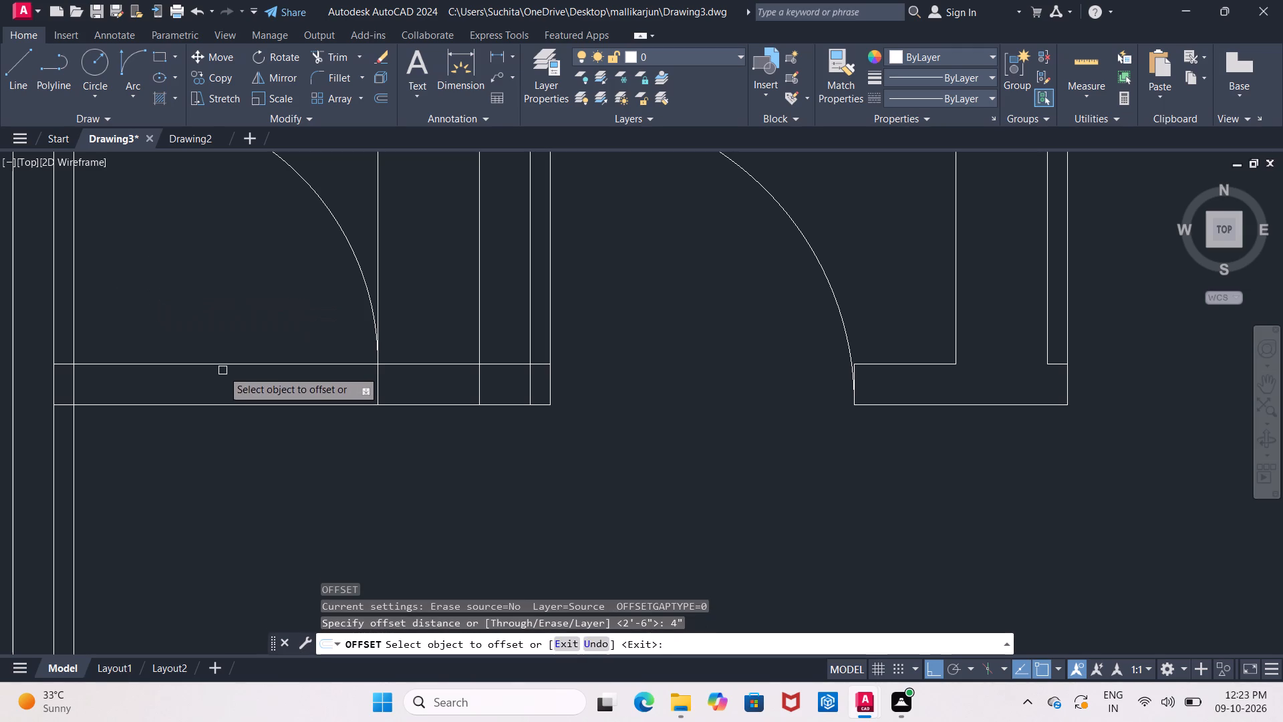
click(223, 364)
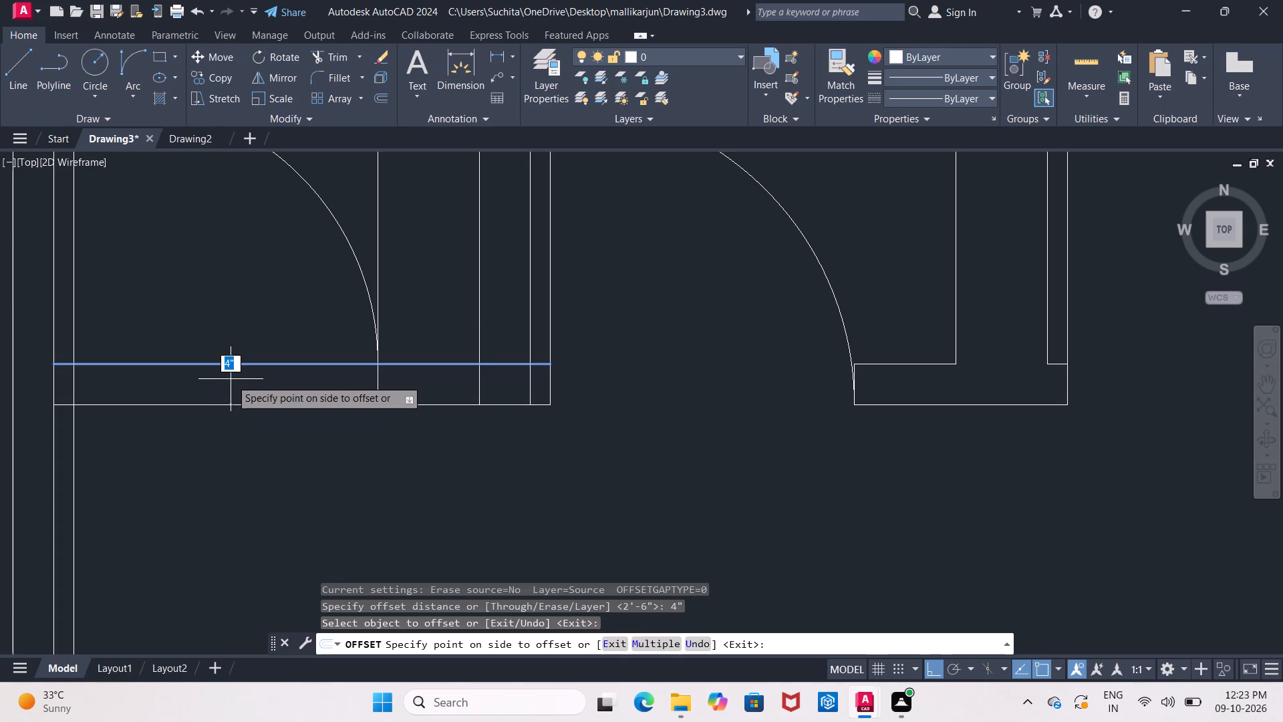
key(BackSpace)
text(2")
key(Return)
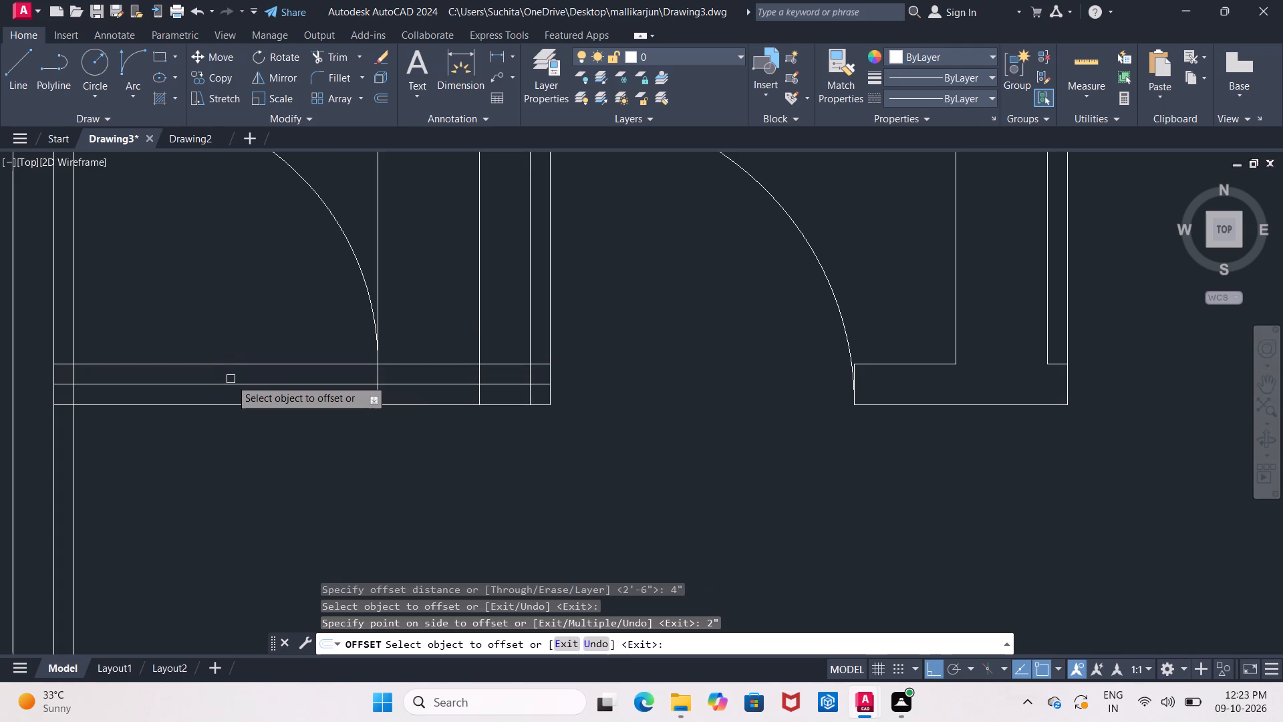
Trim the south wall's inner line across the west room up to the partition, and the east jamb line north of the wall.
click(231, 379)
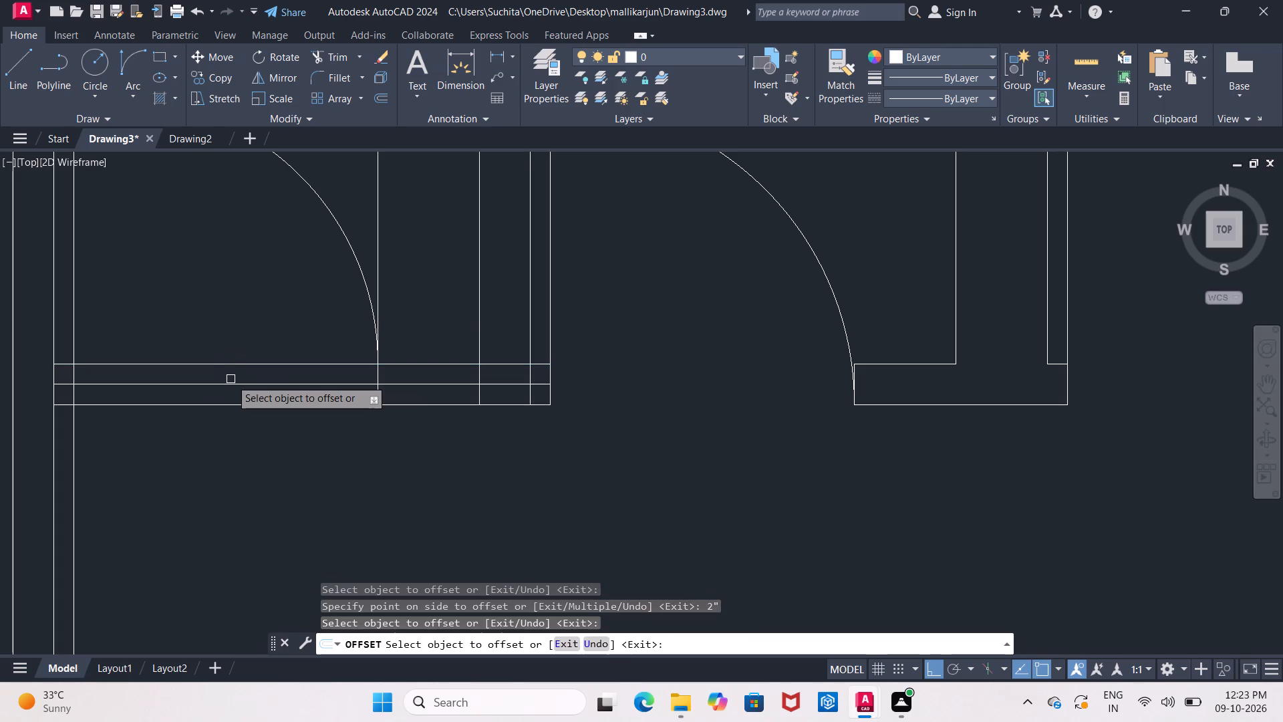
key(Escape)
text(tr)
key(Return)
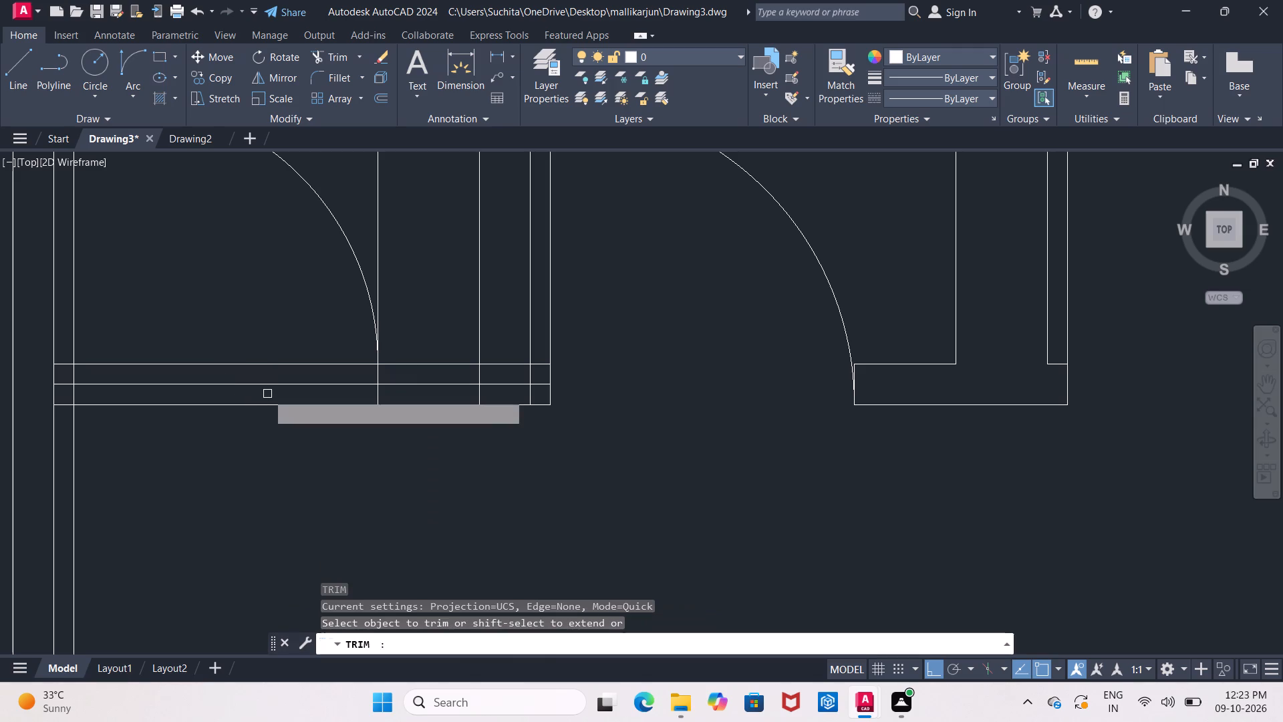
click(243, 366)
click(58, 364)
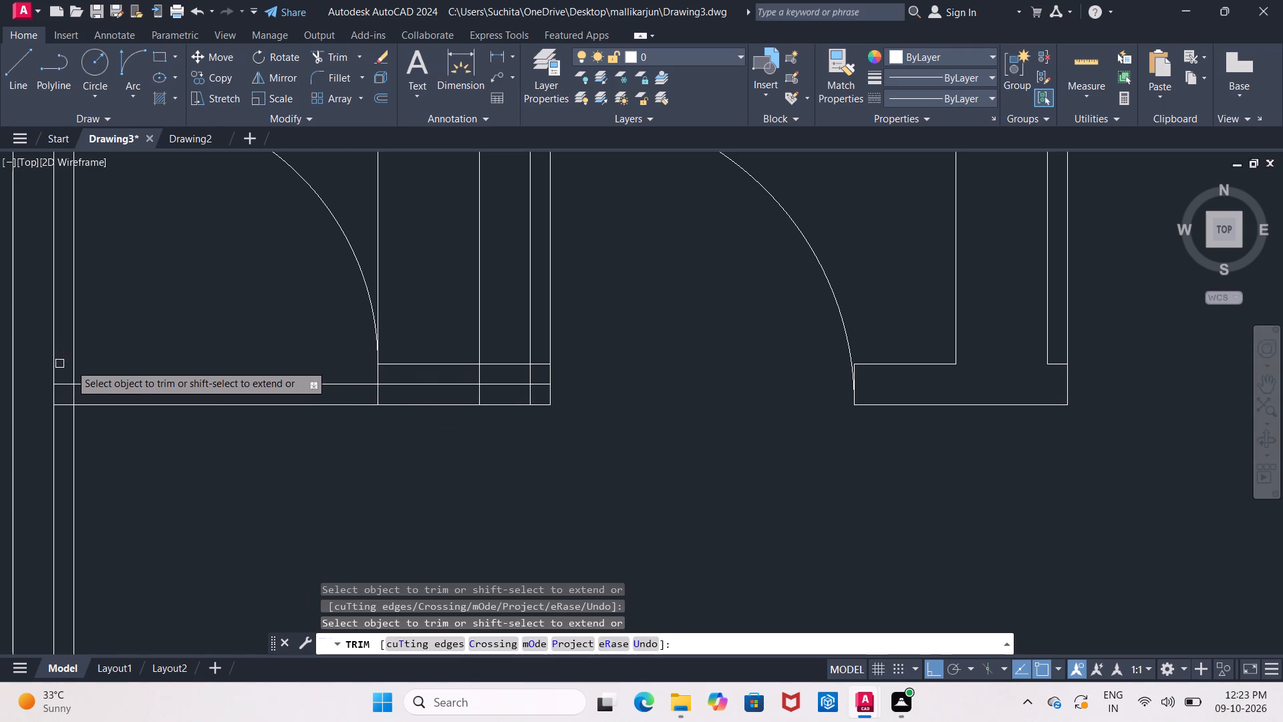
click(414, 363)
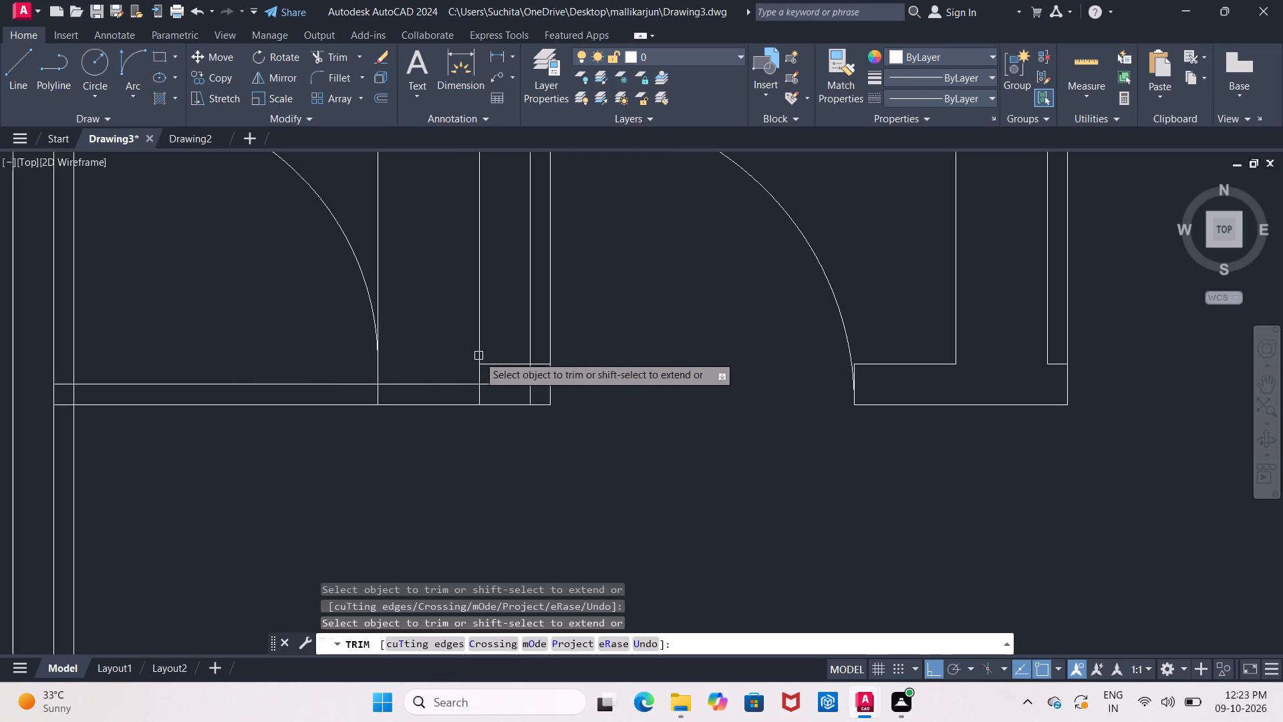
click(505, 365)
click(379, 267)
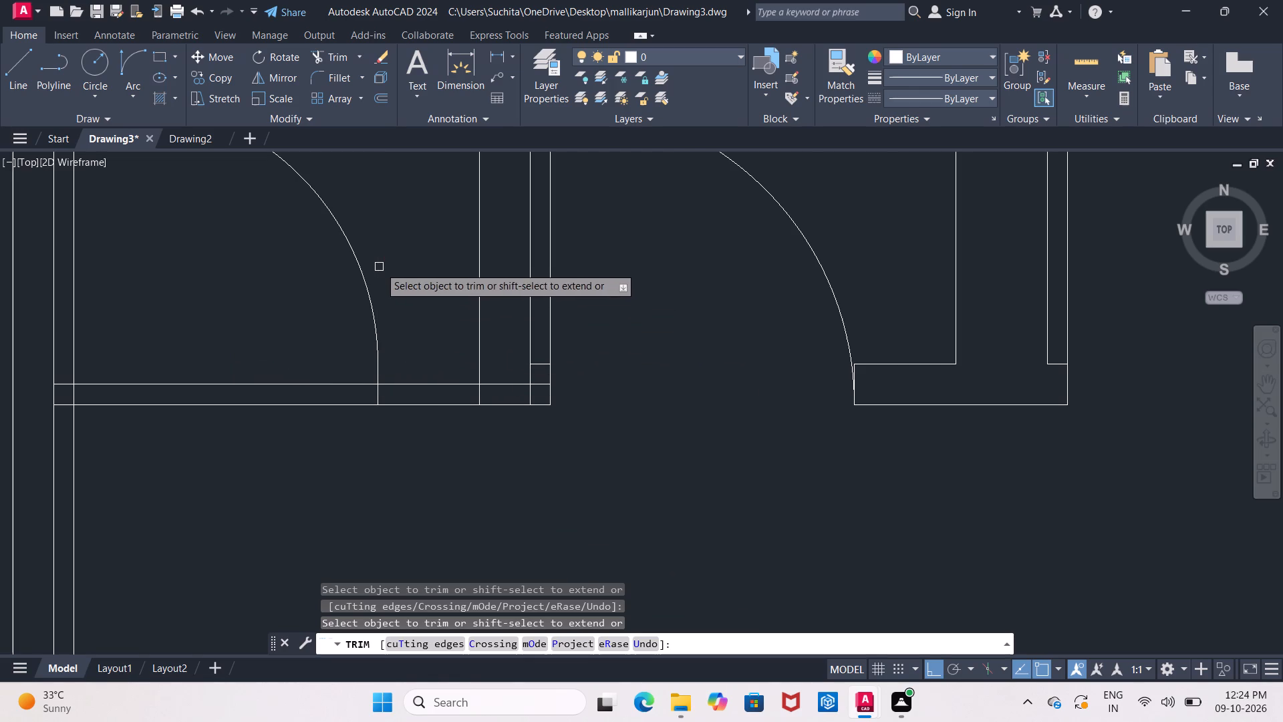
Trim the door-height stub between the west wall and the door leaf, and the leaf line's continuation south of the south wall.
scroll(383, 285, down, 2)
middle_drag(383, 285, 345, 371)
scroll(237, 298, up, 2)
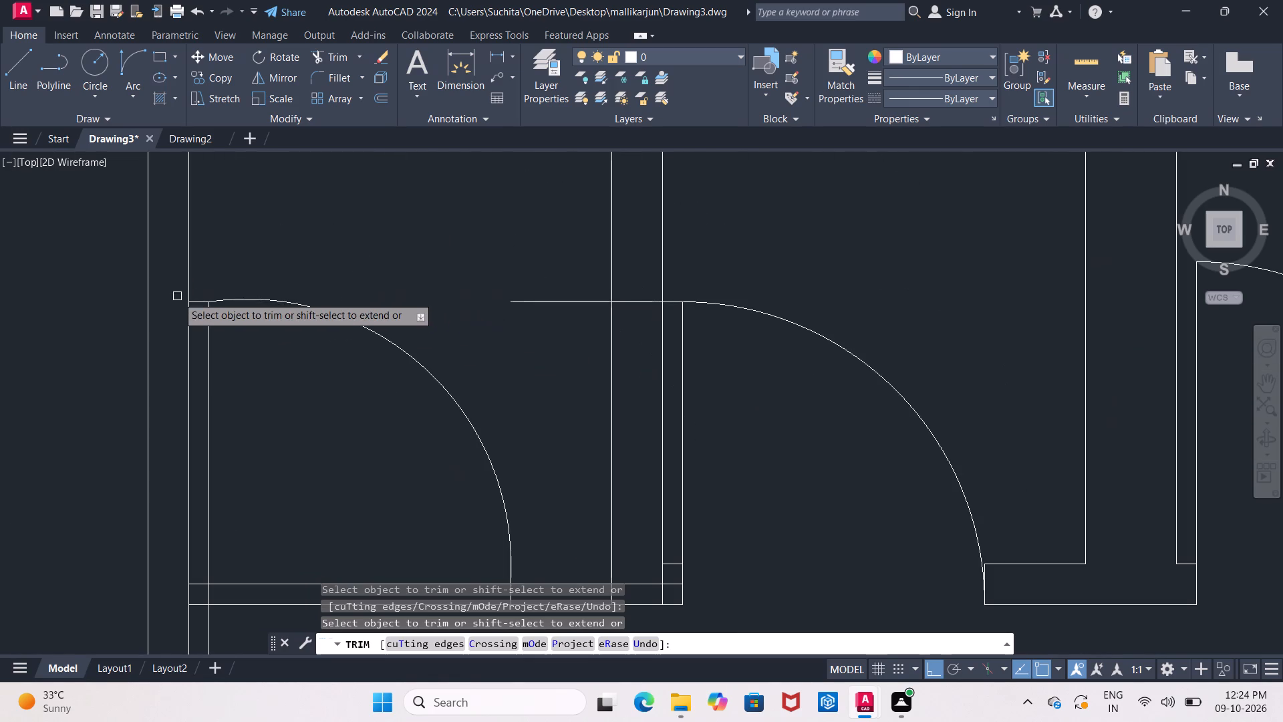
click(200, 300)
middle_drag(266, 394, 238, 251)
scroll(240, 266, down, 1)
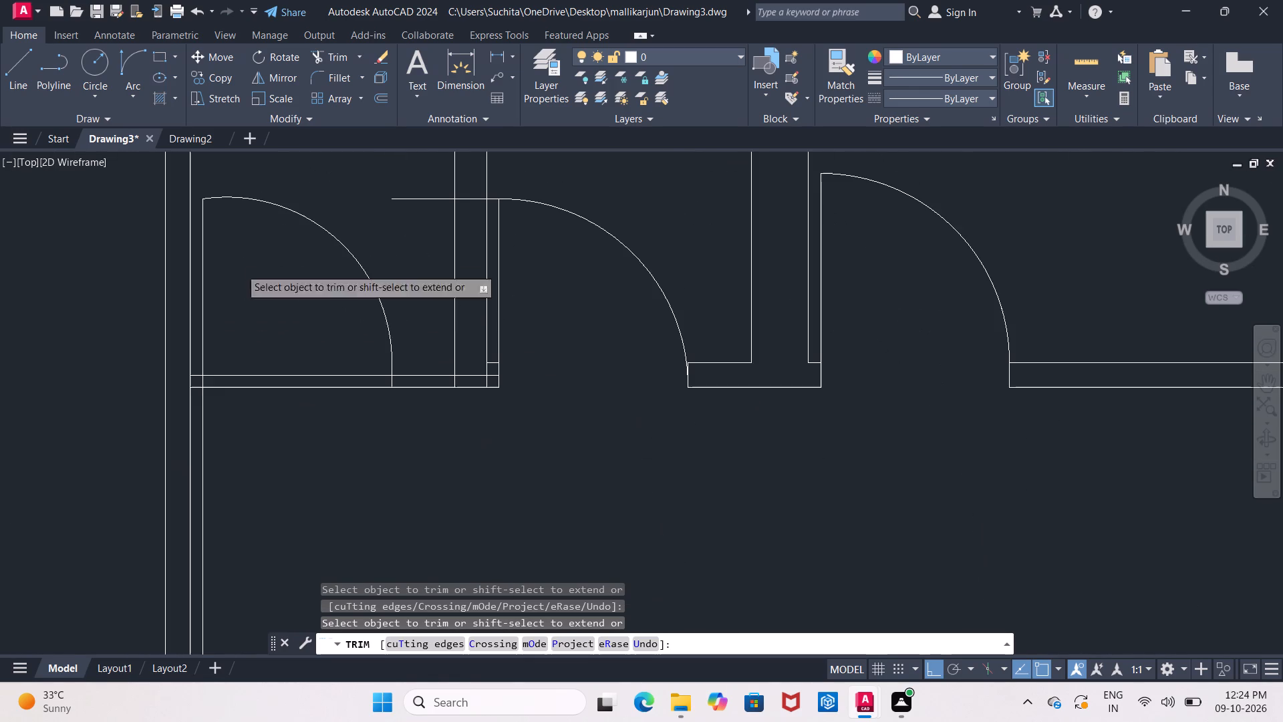
click(200, 416)
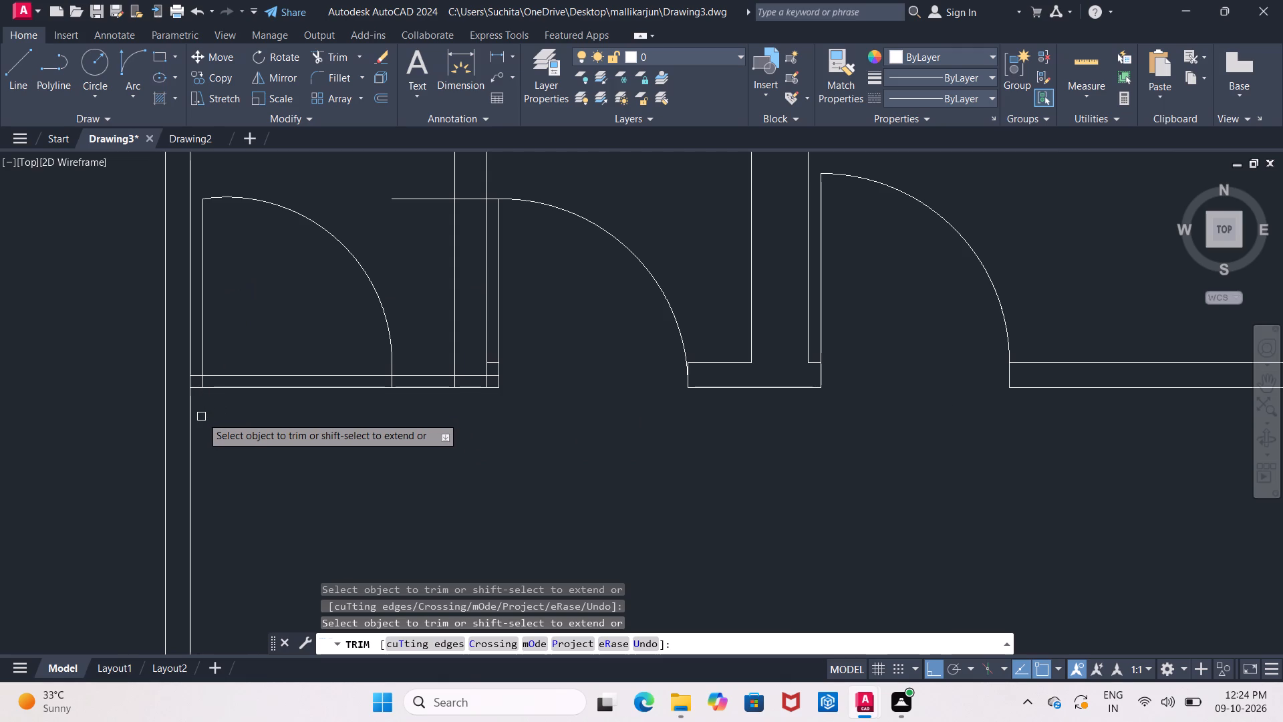
Trim the west room's leaf line and the west wall's east line between the 2" offset line and the south wall's outer line.
scroll(198, 394, down, 1)
middle_drag(198, 394, 210, 419)
scroll(210, 419, down, 2)
scroll(227, 402, up, 1)
middle_drag(227, 402, 237, 384)
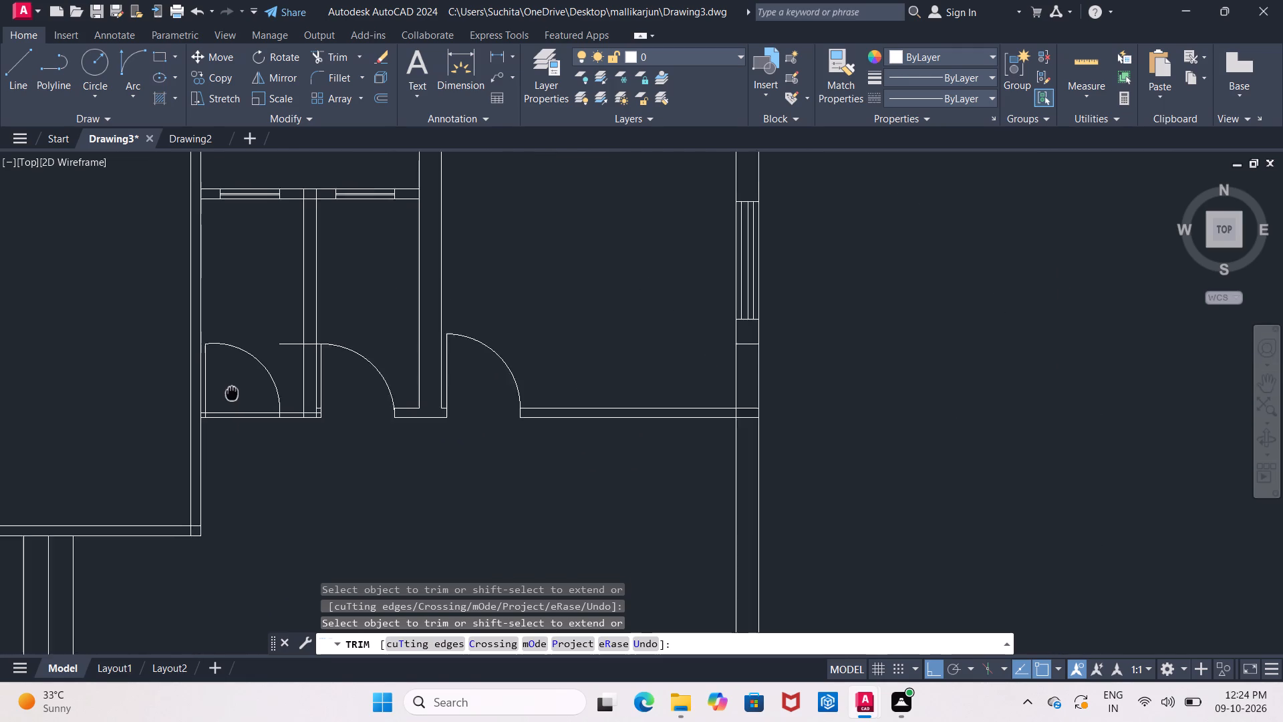
middle_drag(237, 384, 269, 388)
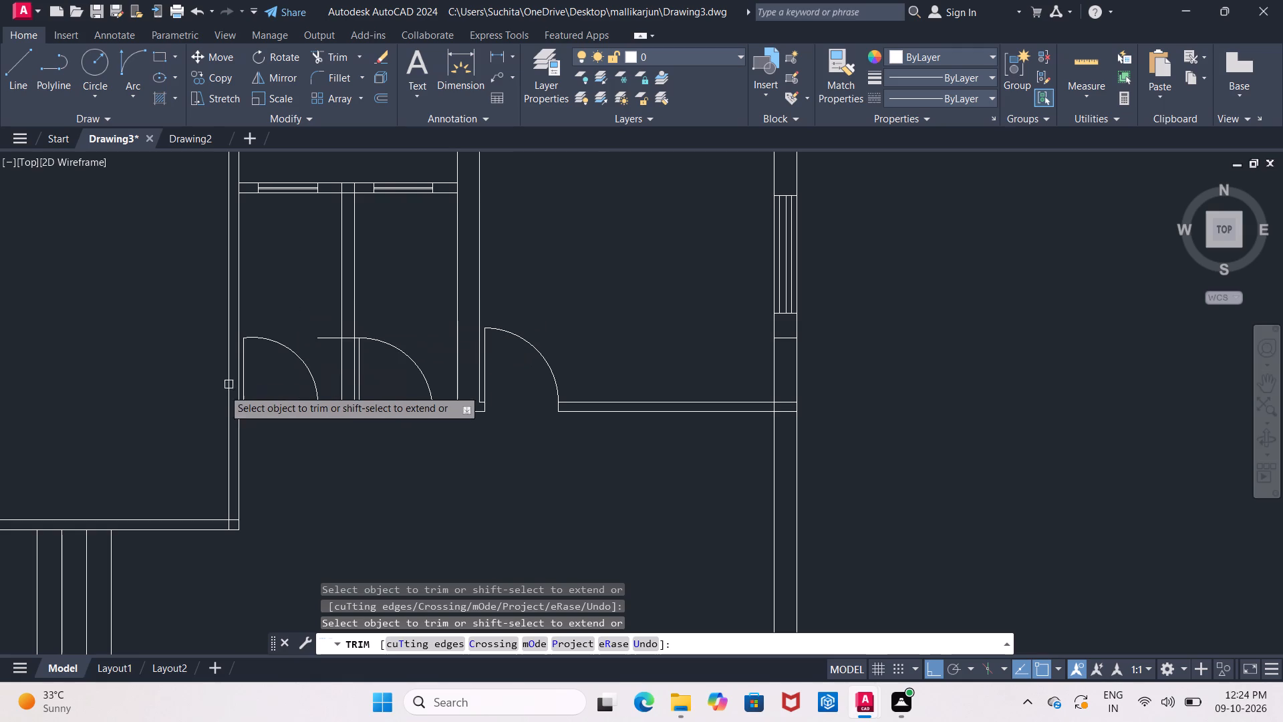
scroll(219, 396, up, 2)
middle_drag(212, 381, 142, 362)
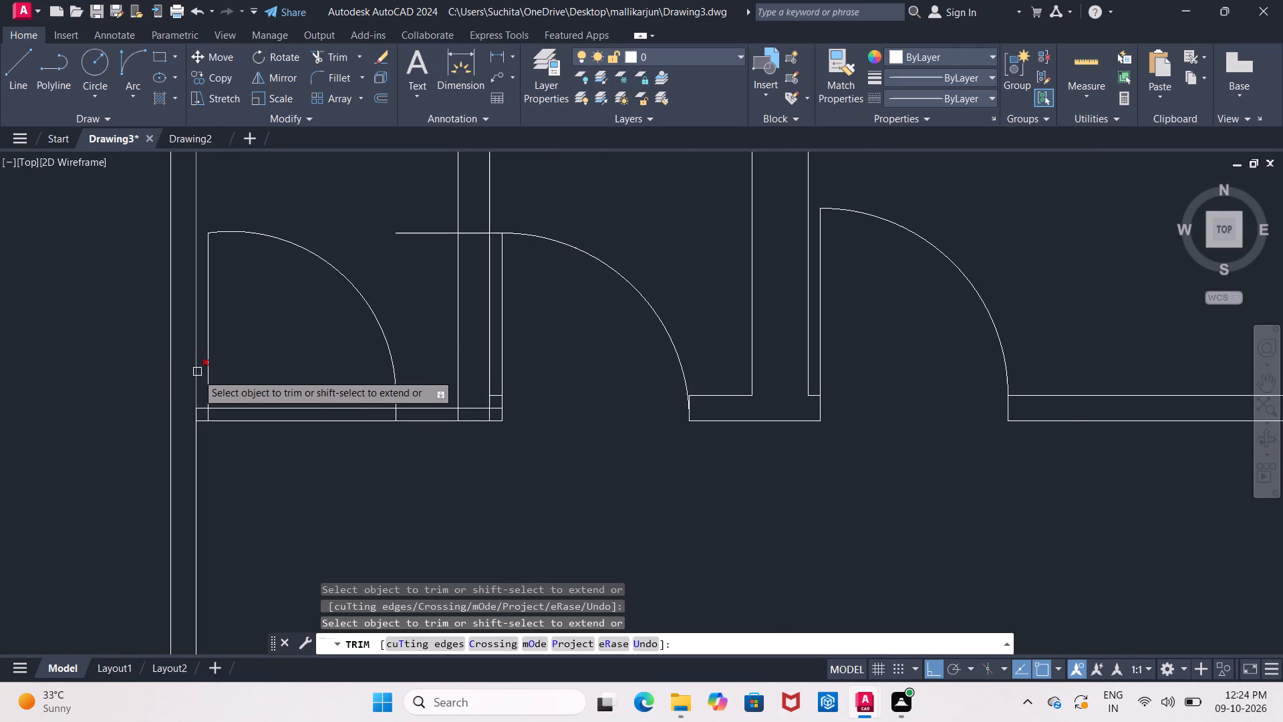
scroll(194, 384, up, 3)
click(203, 516)
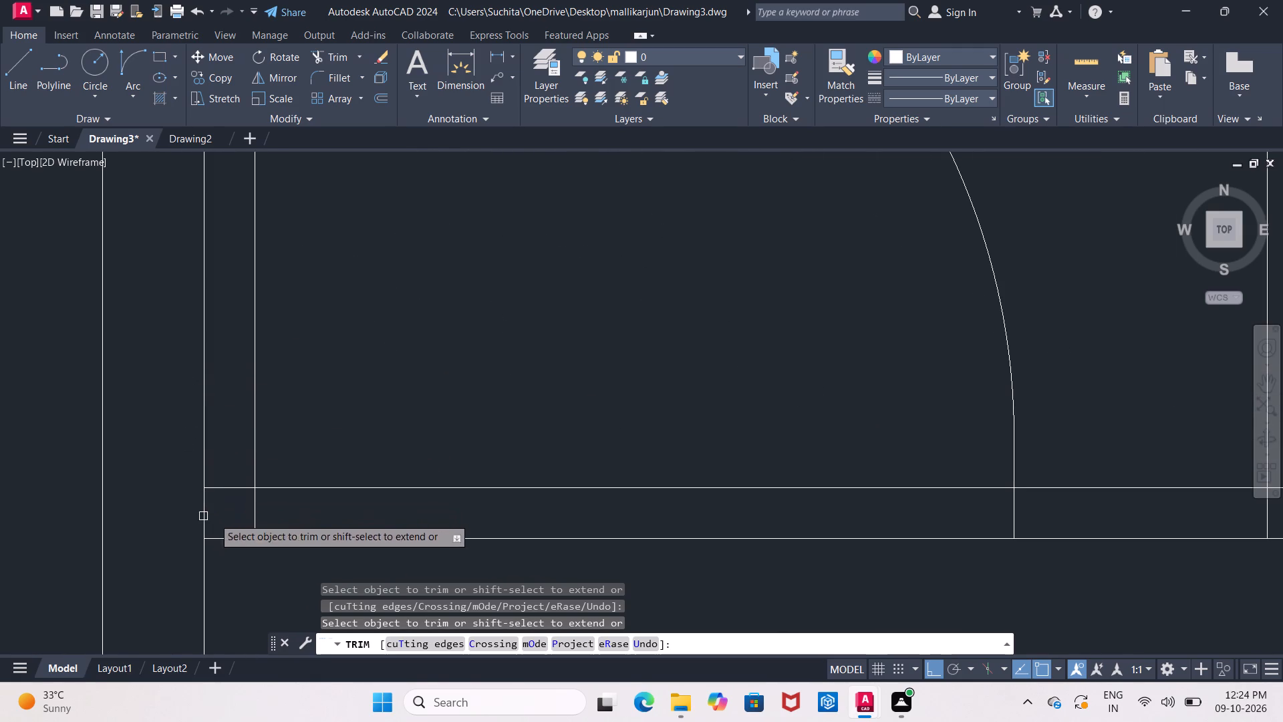
click(254, 515)
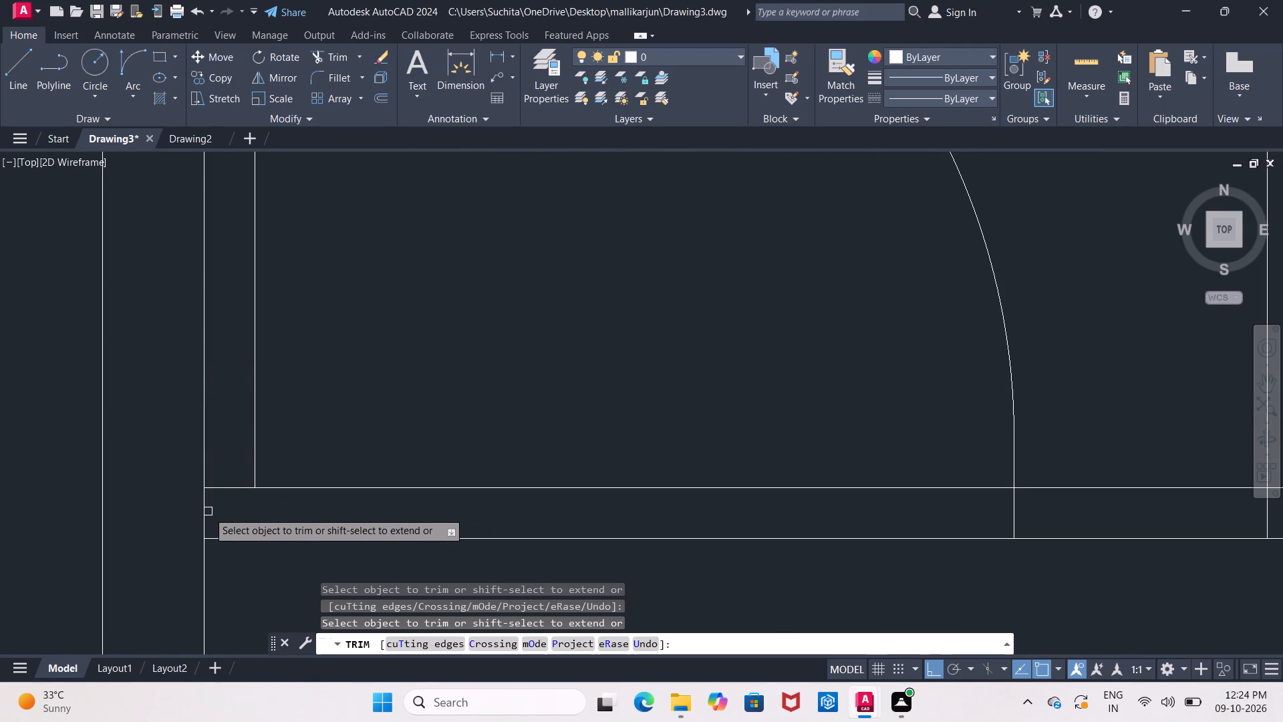
click(202, 515)
click(207, 513)
scroll(212, 508, down, 1)
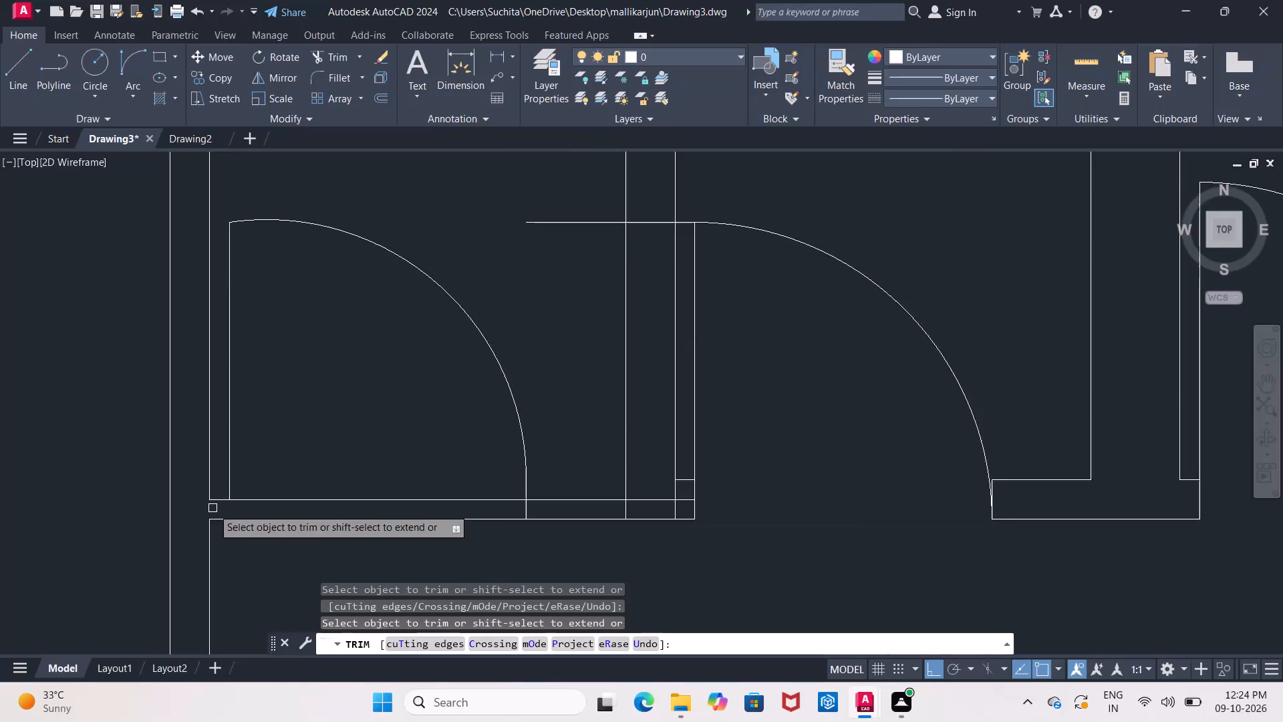
scroll(212, 508, down, 2)
middle_drag(212, 508, 200, 411)
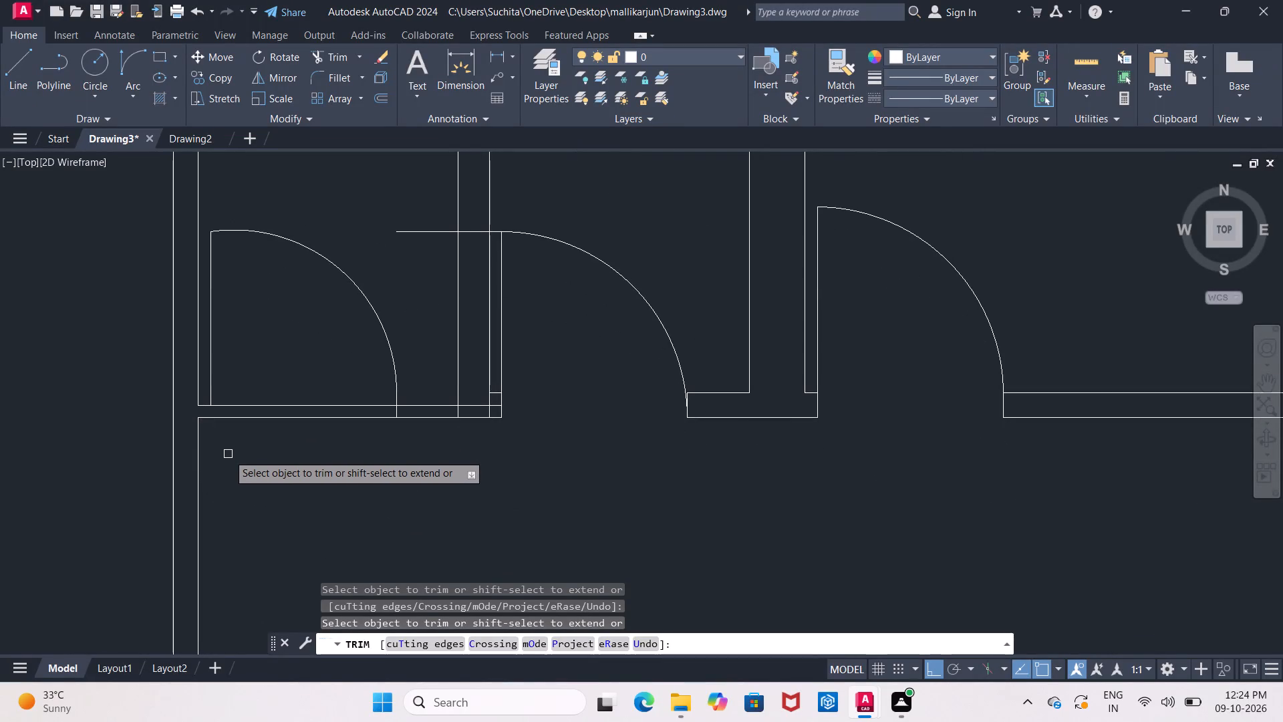
scroll(228, 454, down, 1)
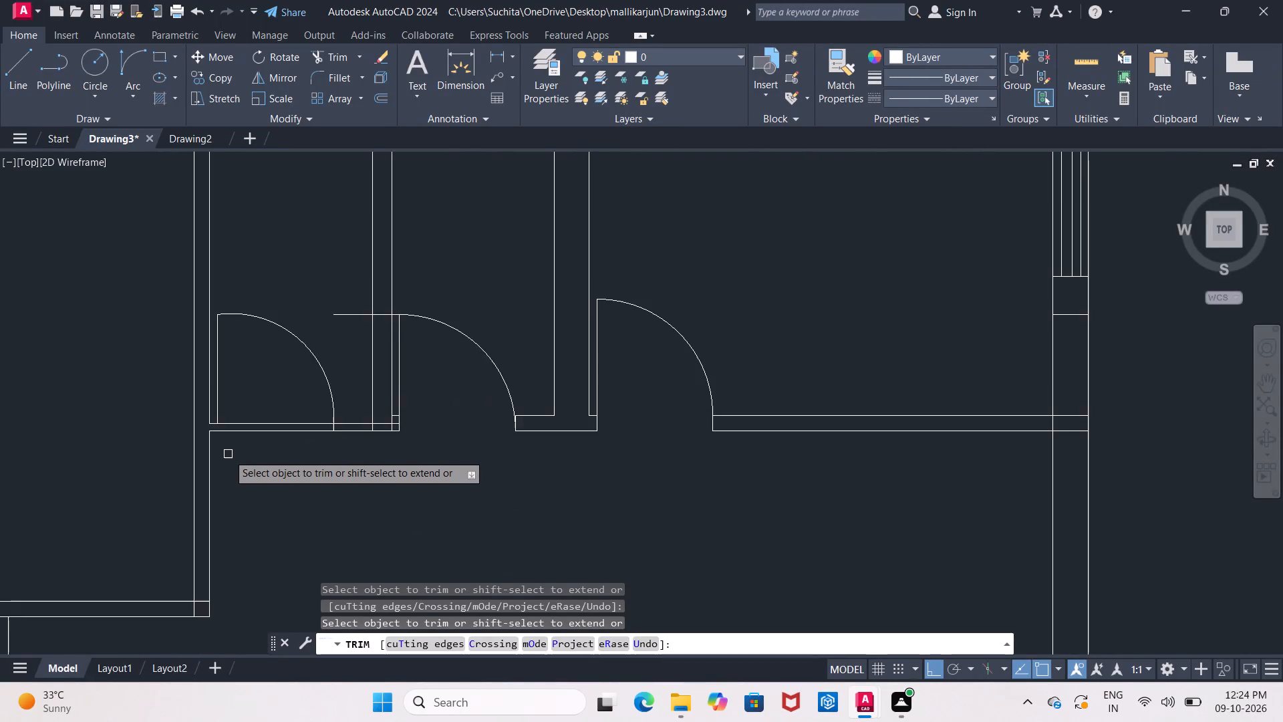
middle_drag(228, 454, 224, 499)
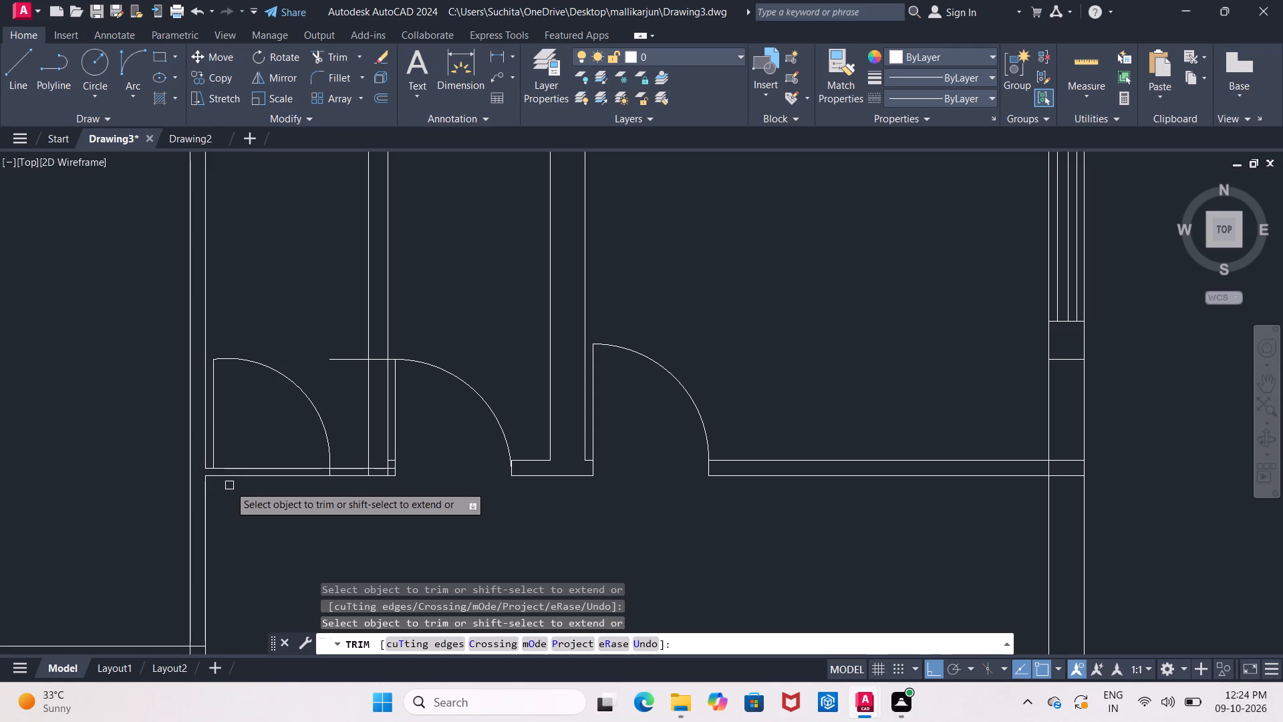
middle_drag(229, 485, 217, 460)
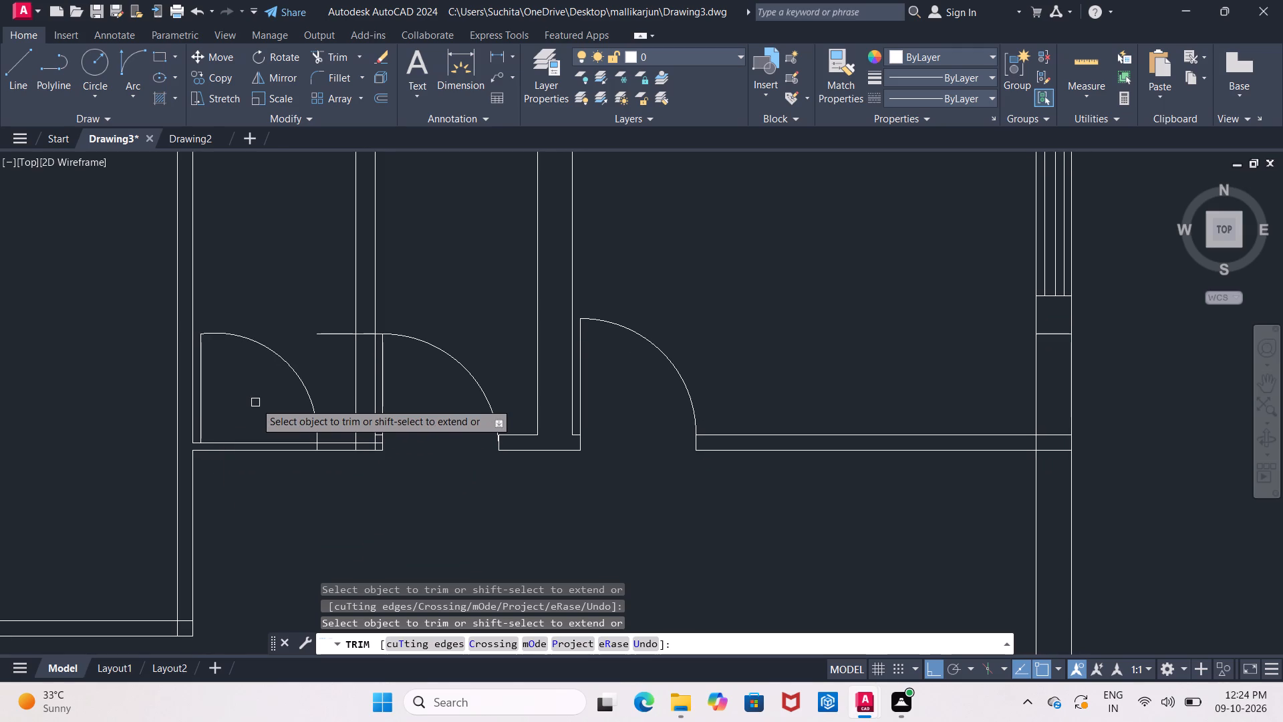
key(Escape)
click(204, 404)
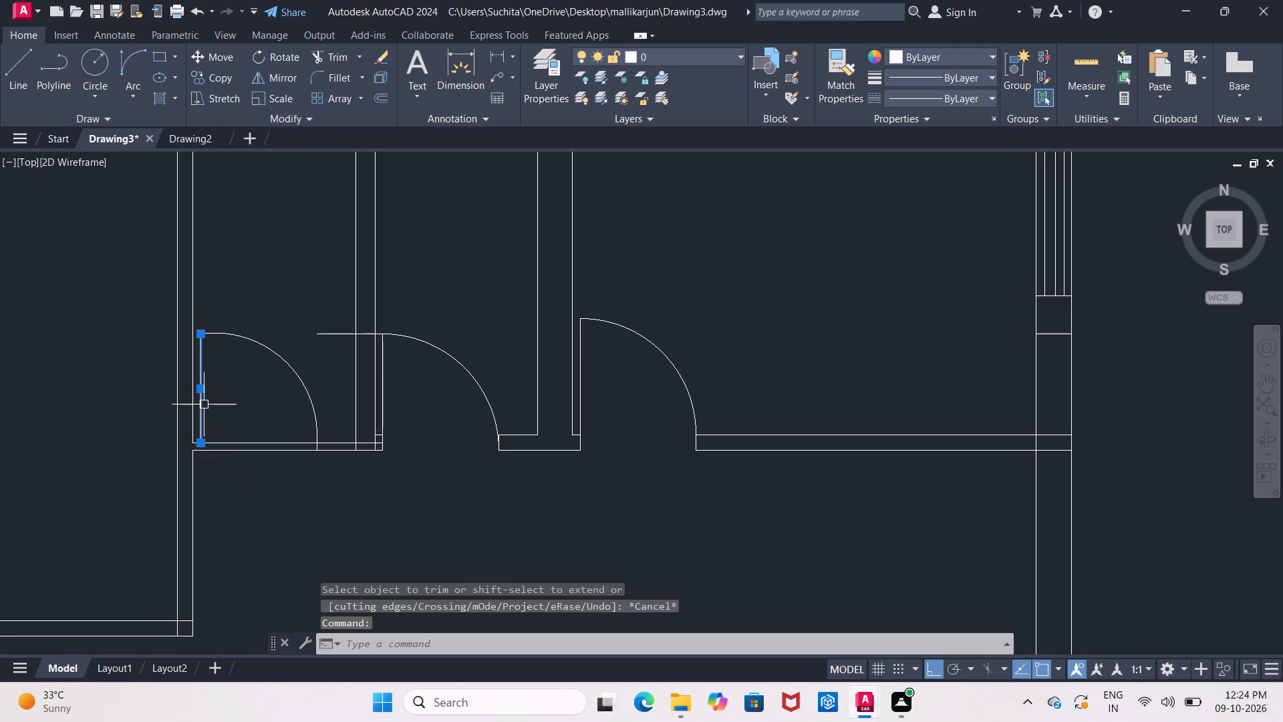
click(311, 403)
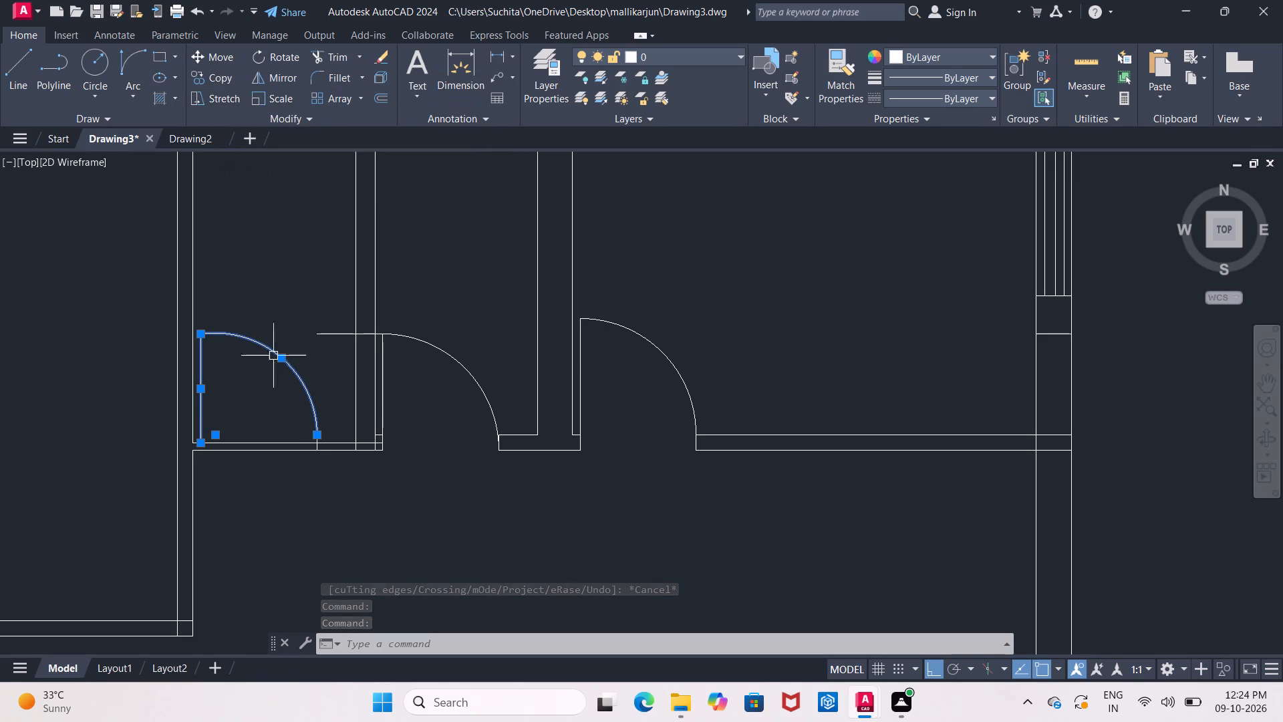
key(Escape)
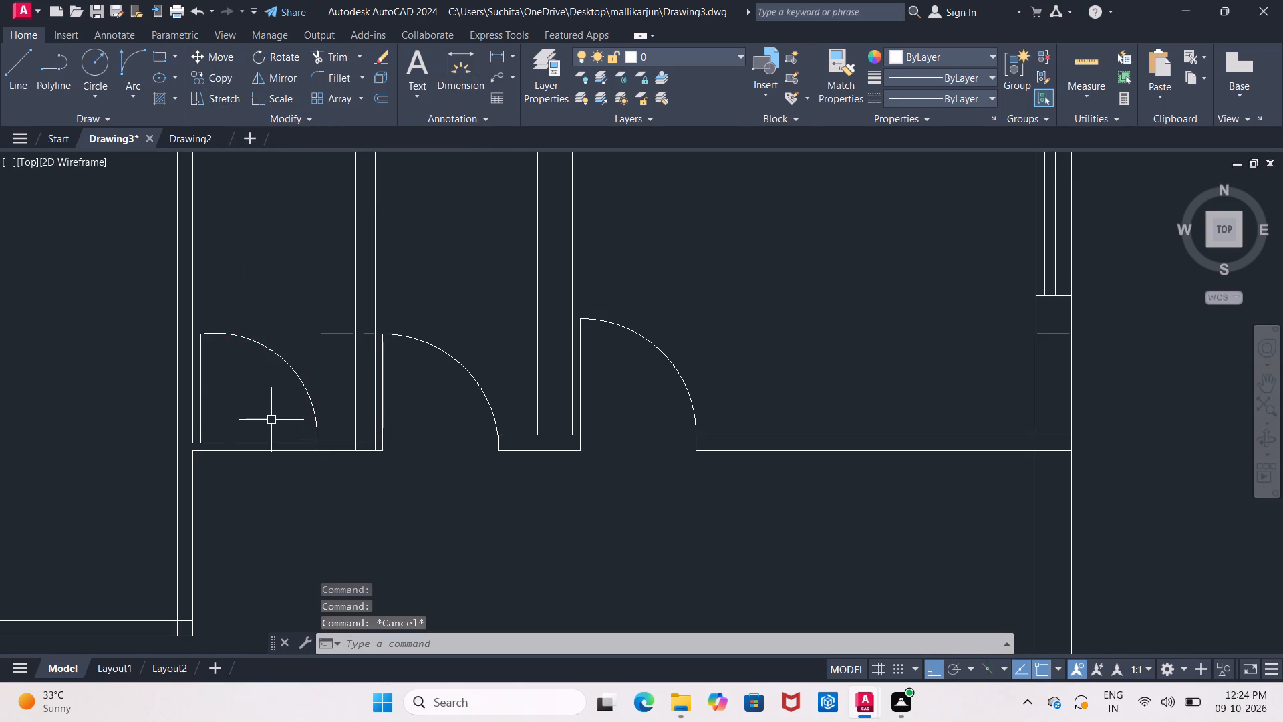
Extend the south wall's 2" offset line west to the far line of the west wall.
text(ex)
key(Return)
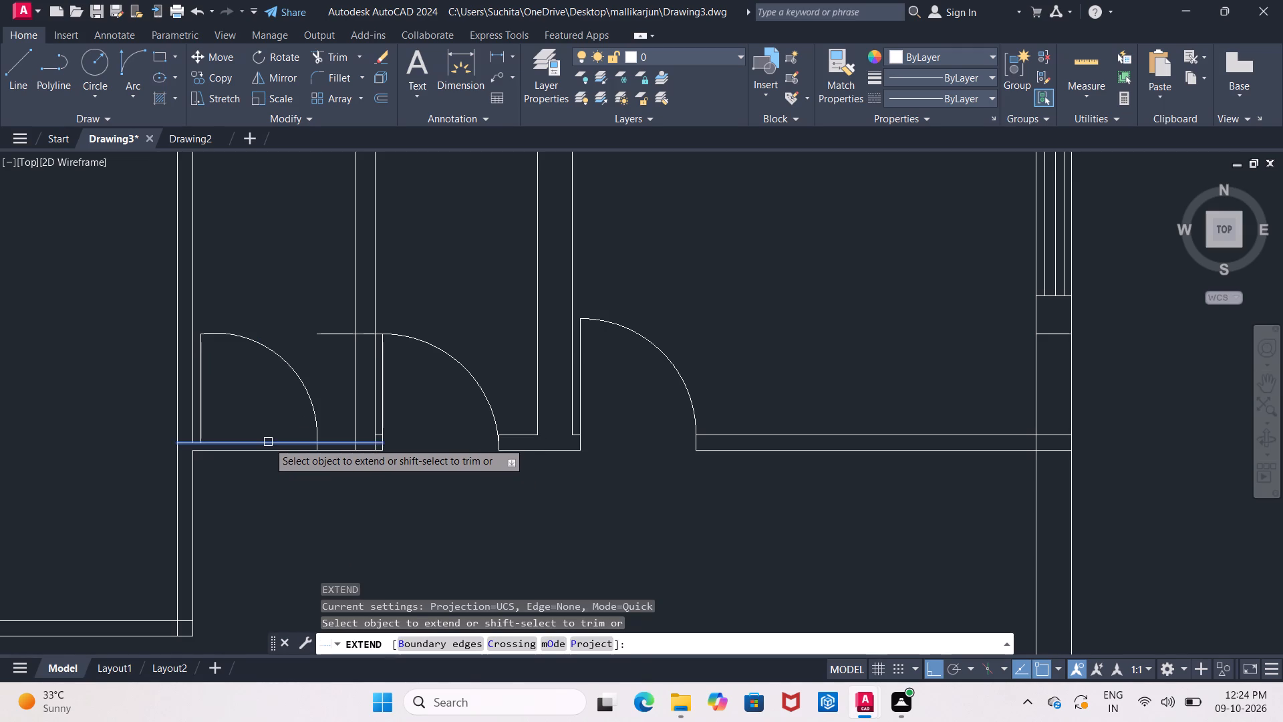
click(268, 442)
key(Escape)
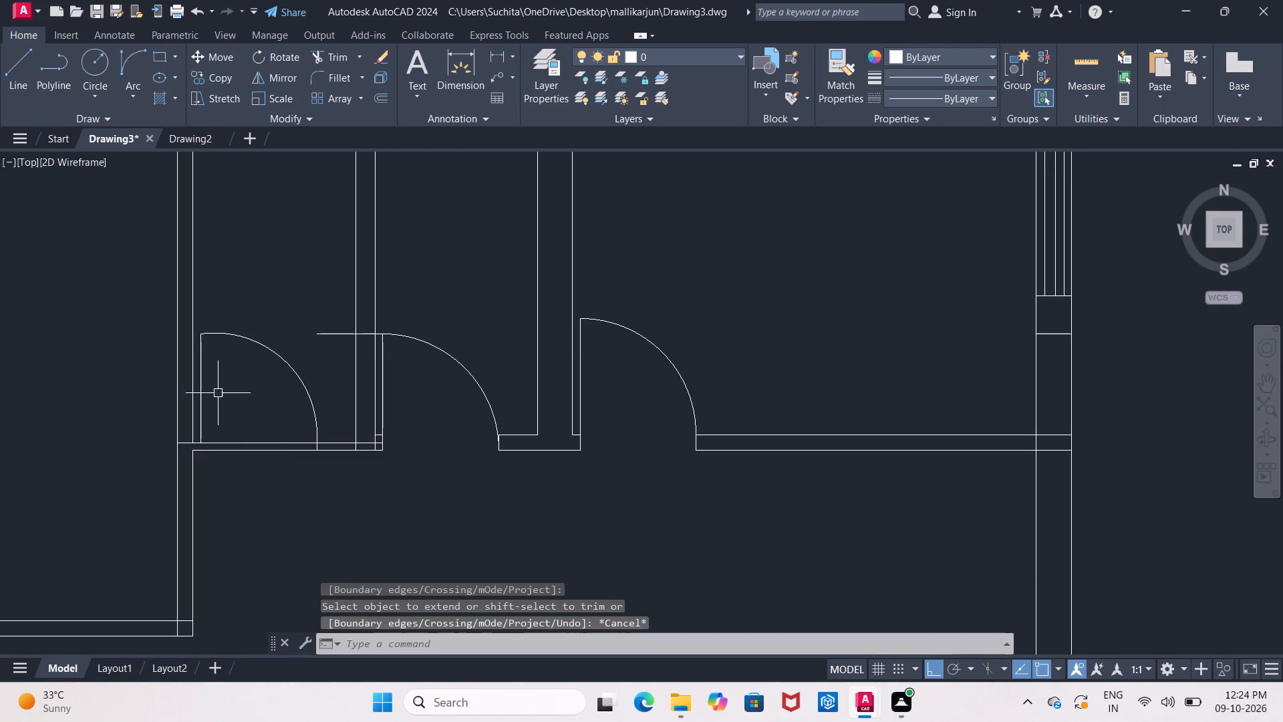
Move the west room's door leaf and swing arc from the leaf's bottom end to the extended offset line's west end.
click(204, 410)
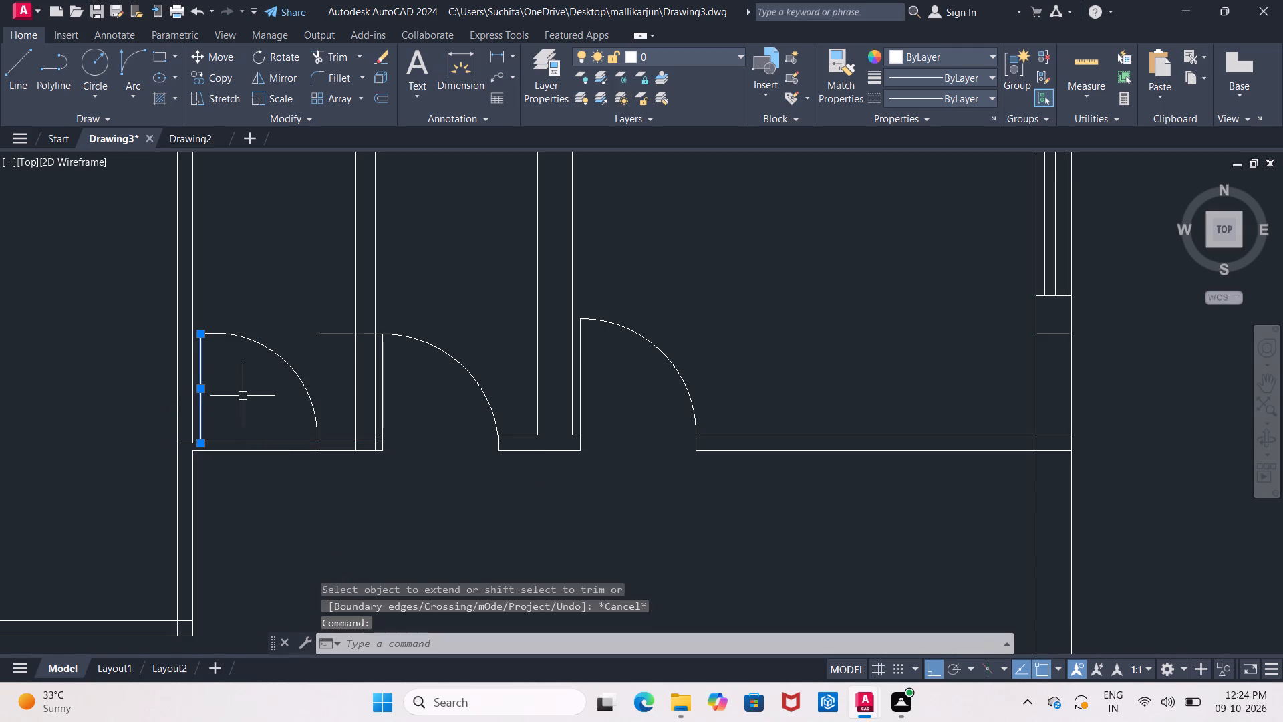
click(285, 362)
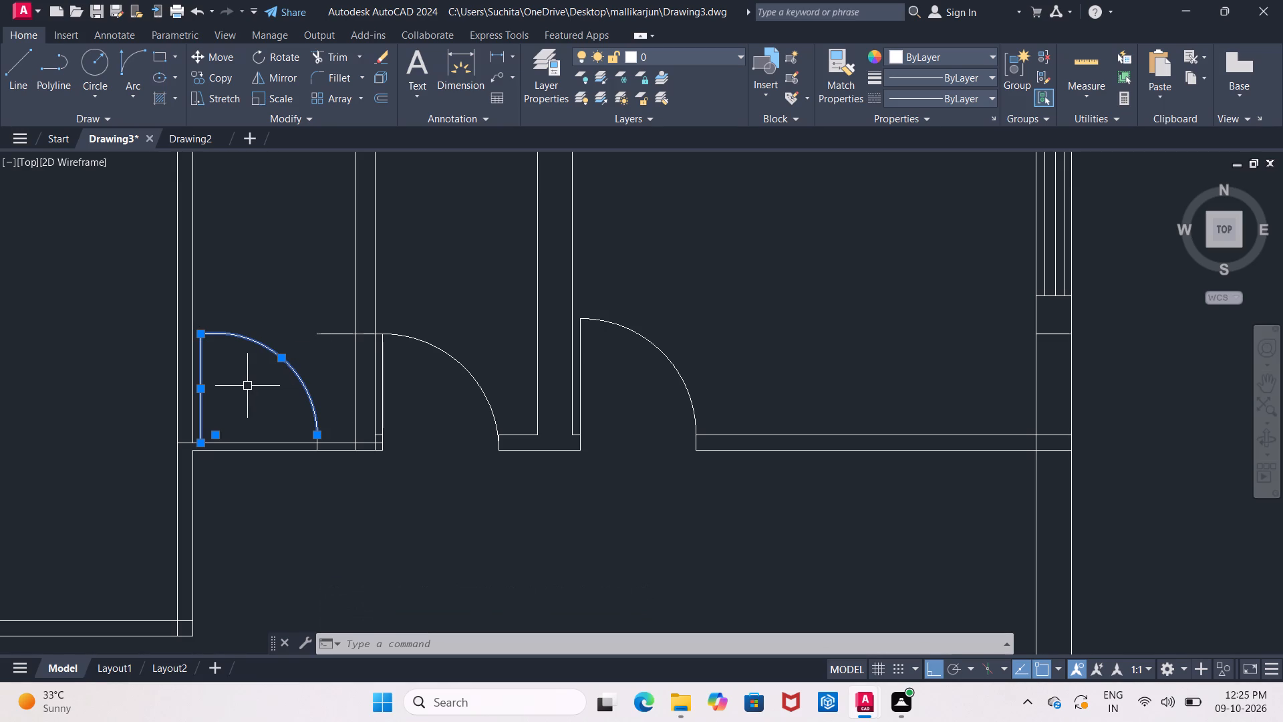
click(210, 58)
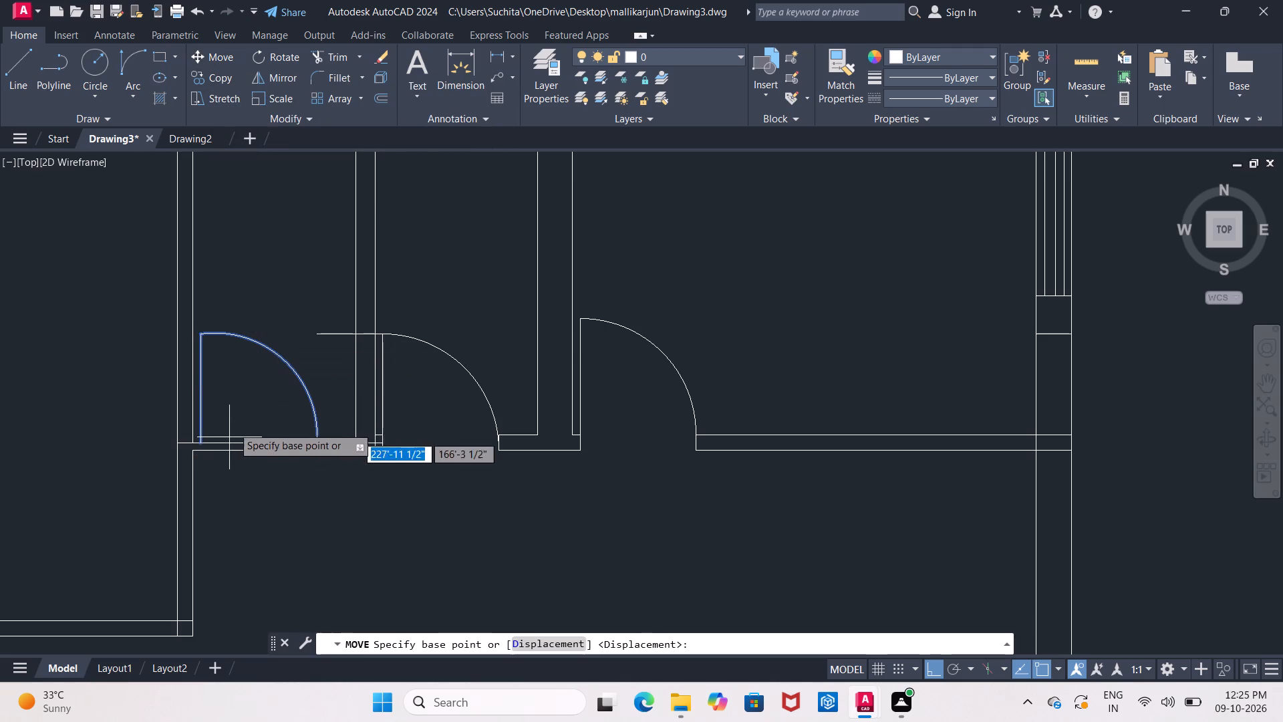
scroll(233, 425, up, 1)
middle_drag(233, 425, 275, 364)
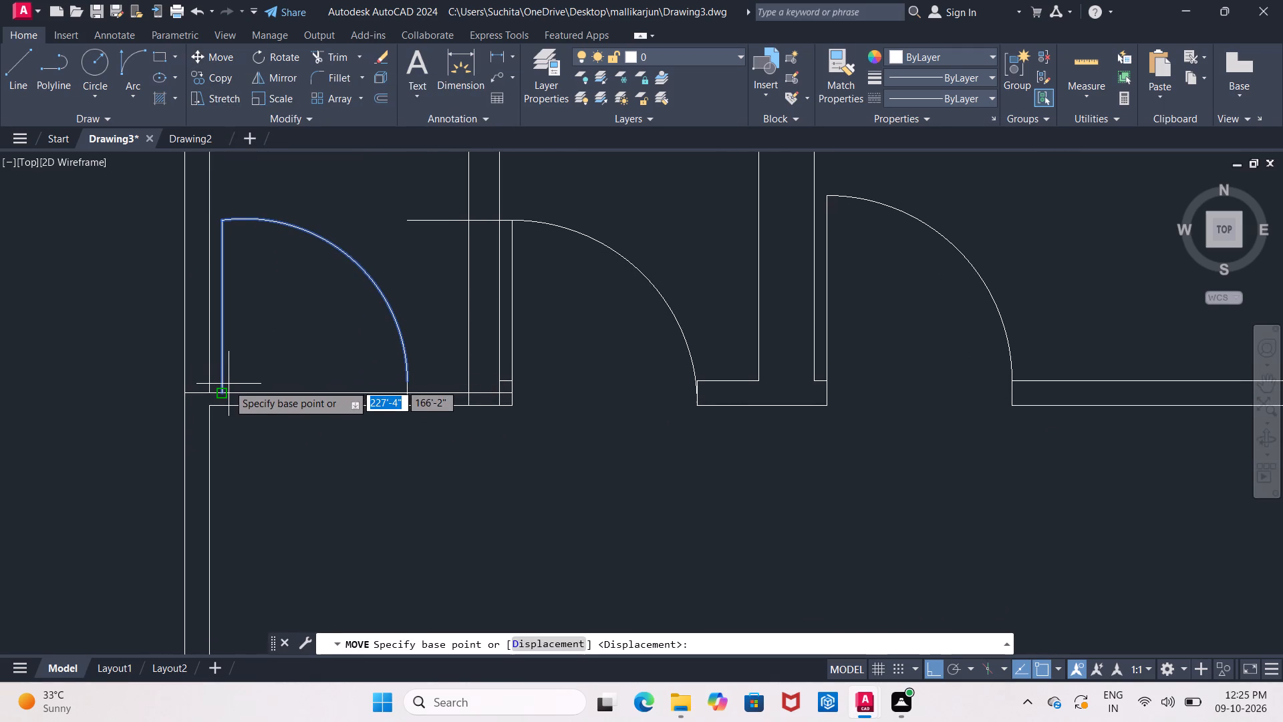
click(223, 390)
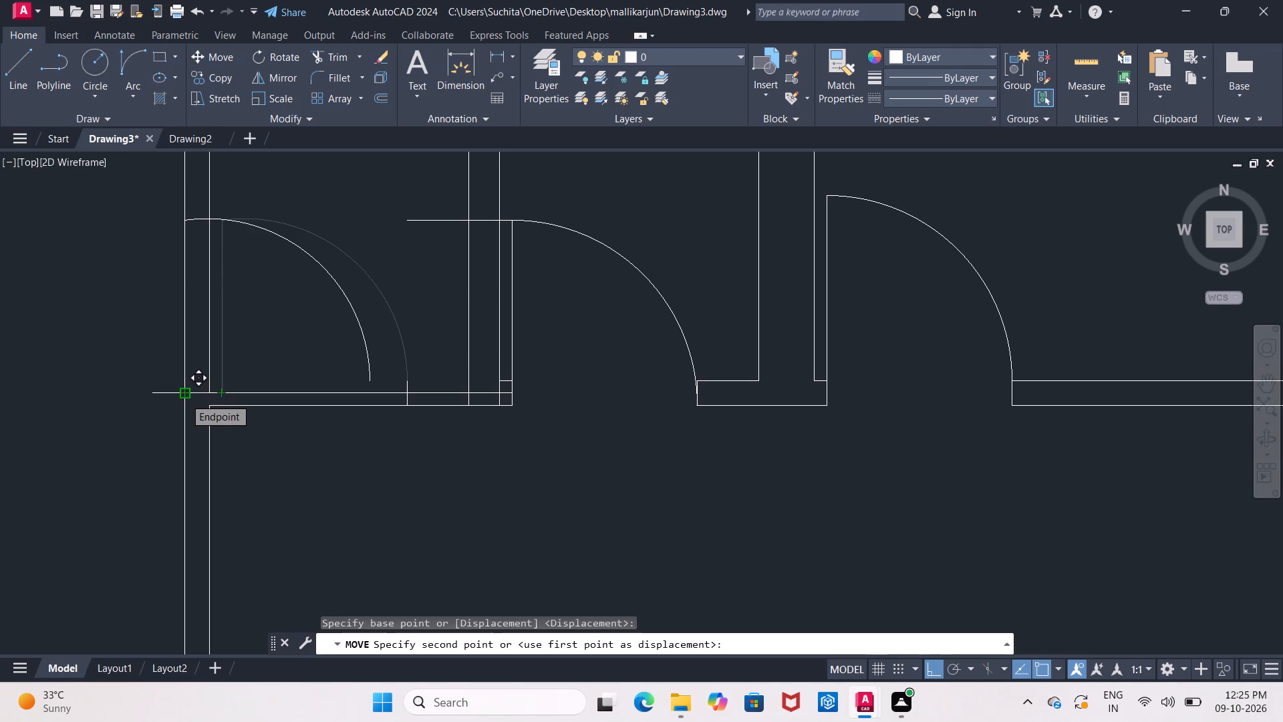
click(184, 398)
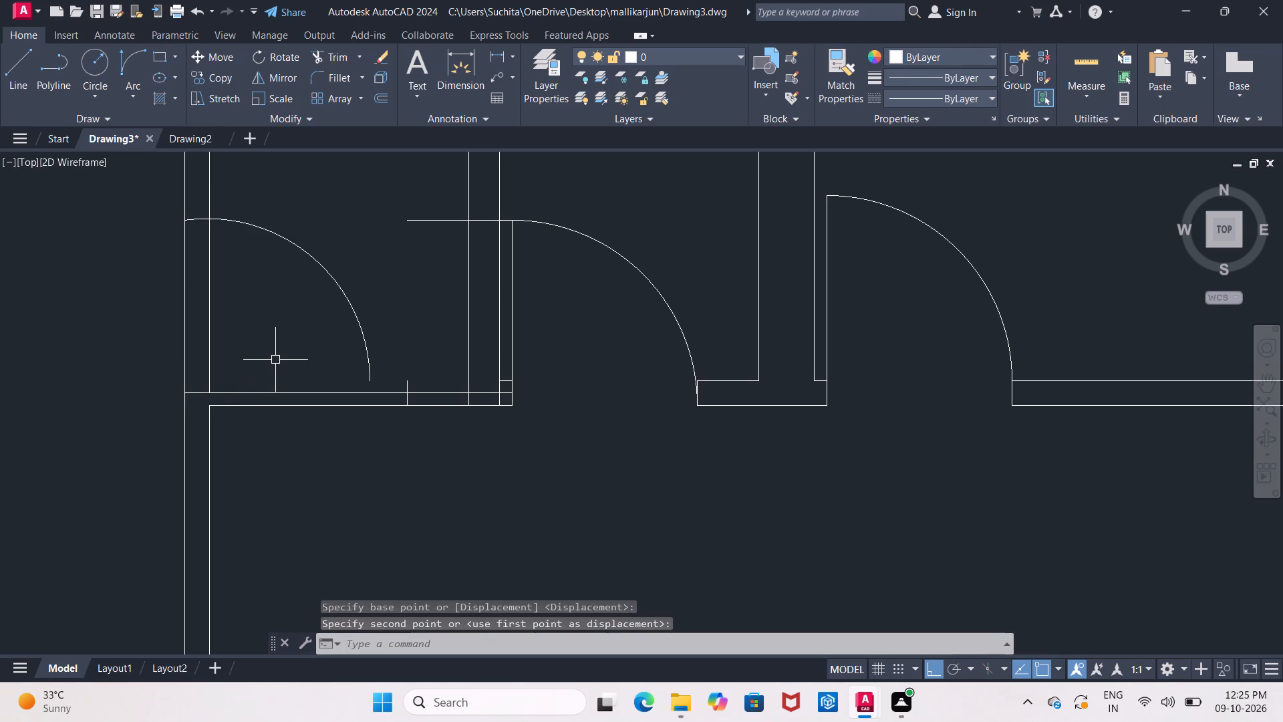
key(Escape)
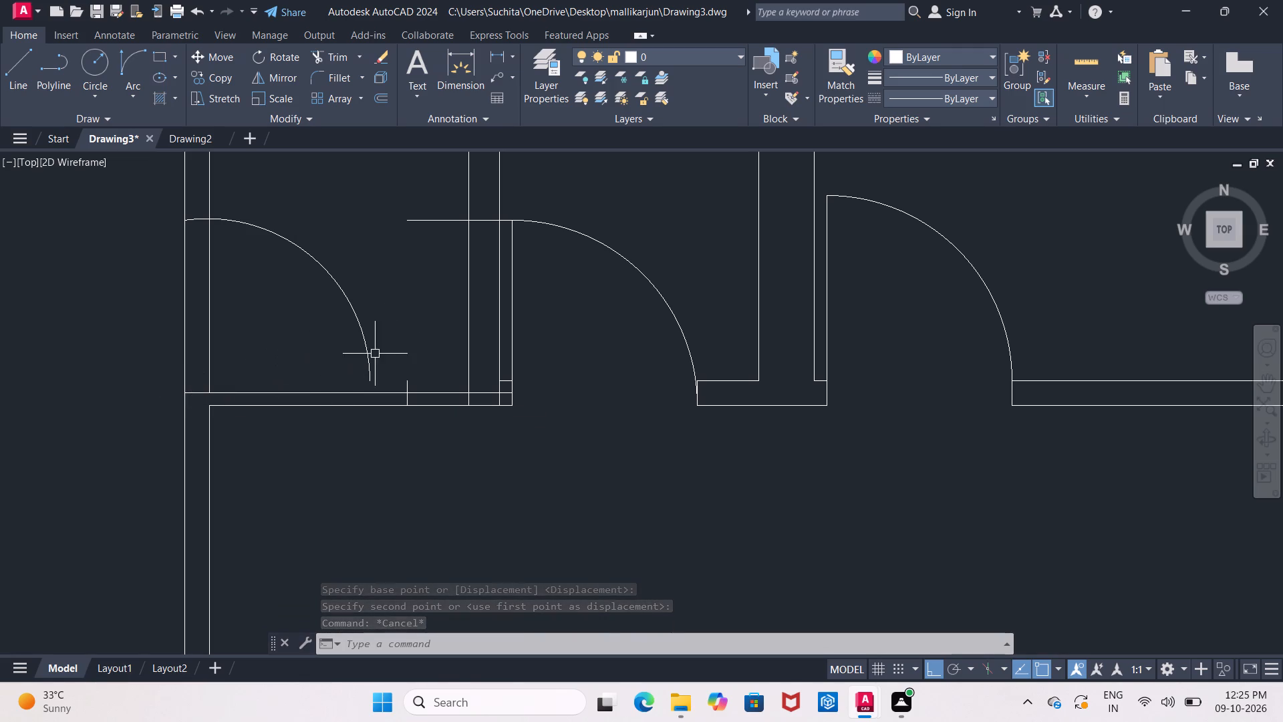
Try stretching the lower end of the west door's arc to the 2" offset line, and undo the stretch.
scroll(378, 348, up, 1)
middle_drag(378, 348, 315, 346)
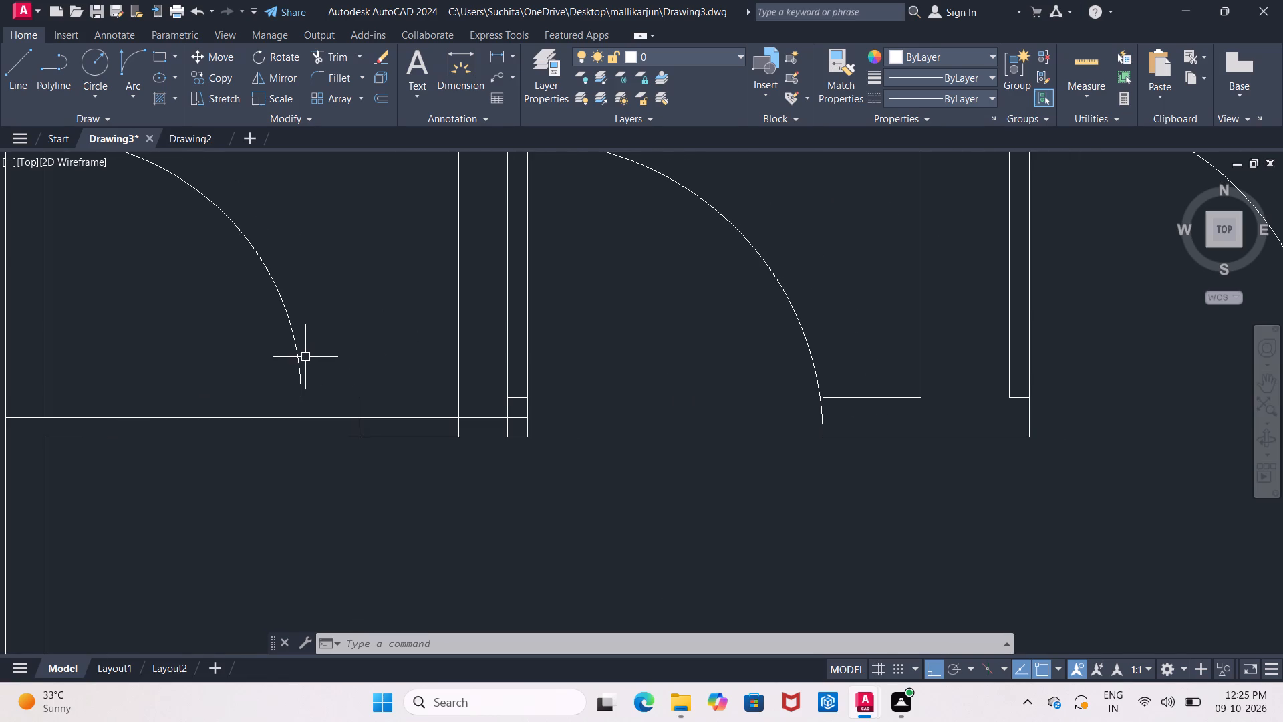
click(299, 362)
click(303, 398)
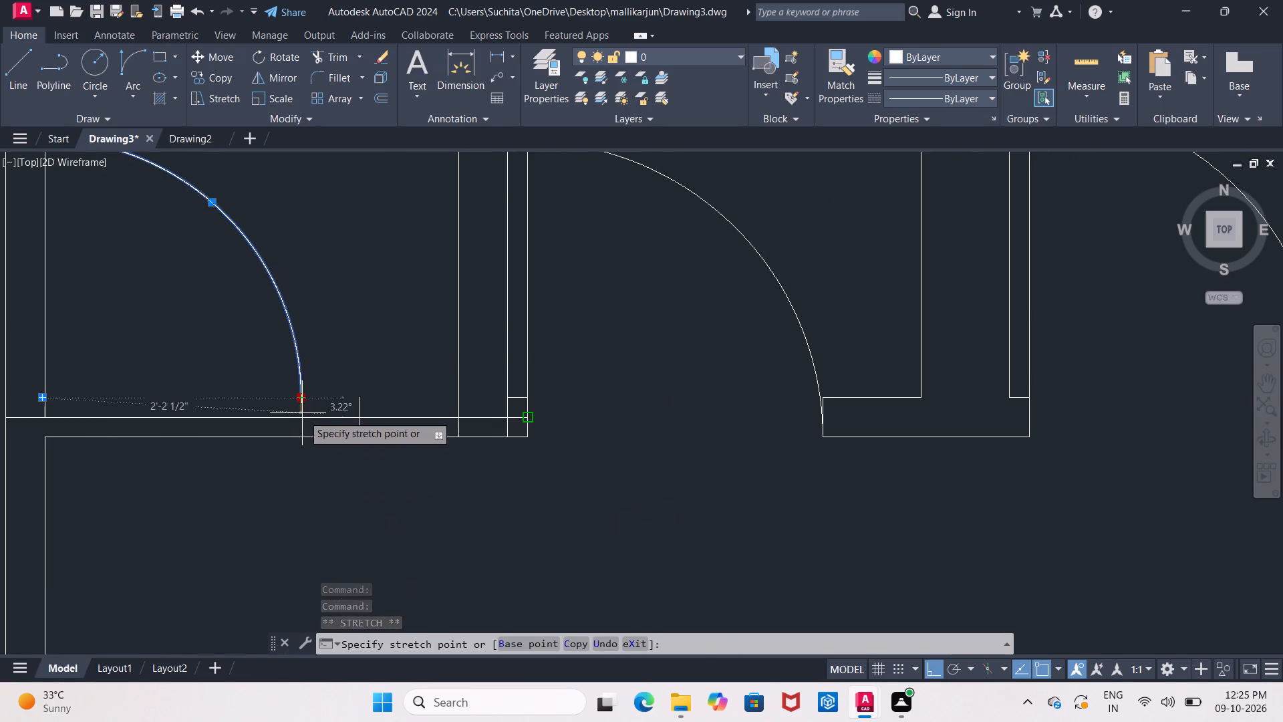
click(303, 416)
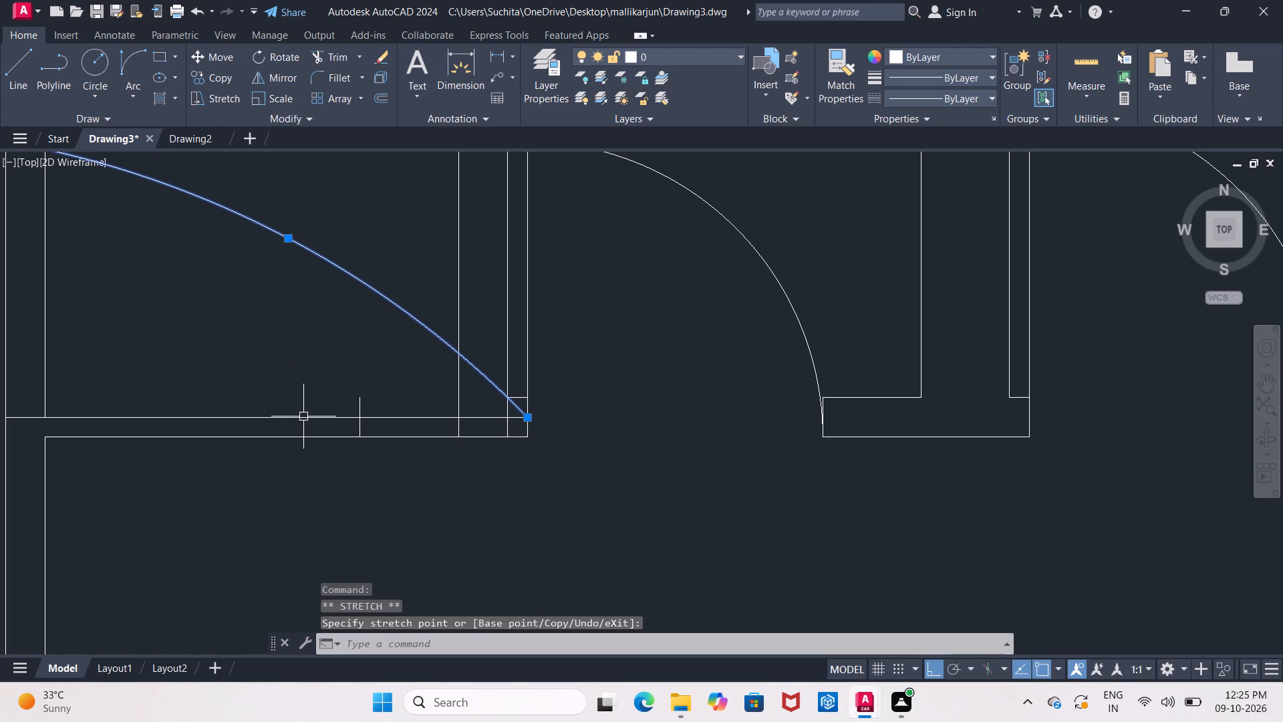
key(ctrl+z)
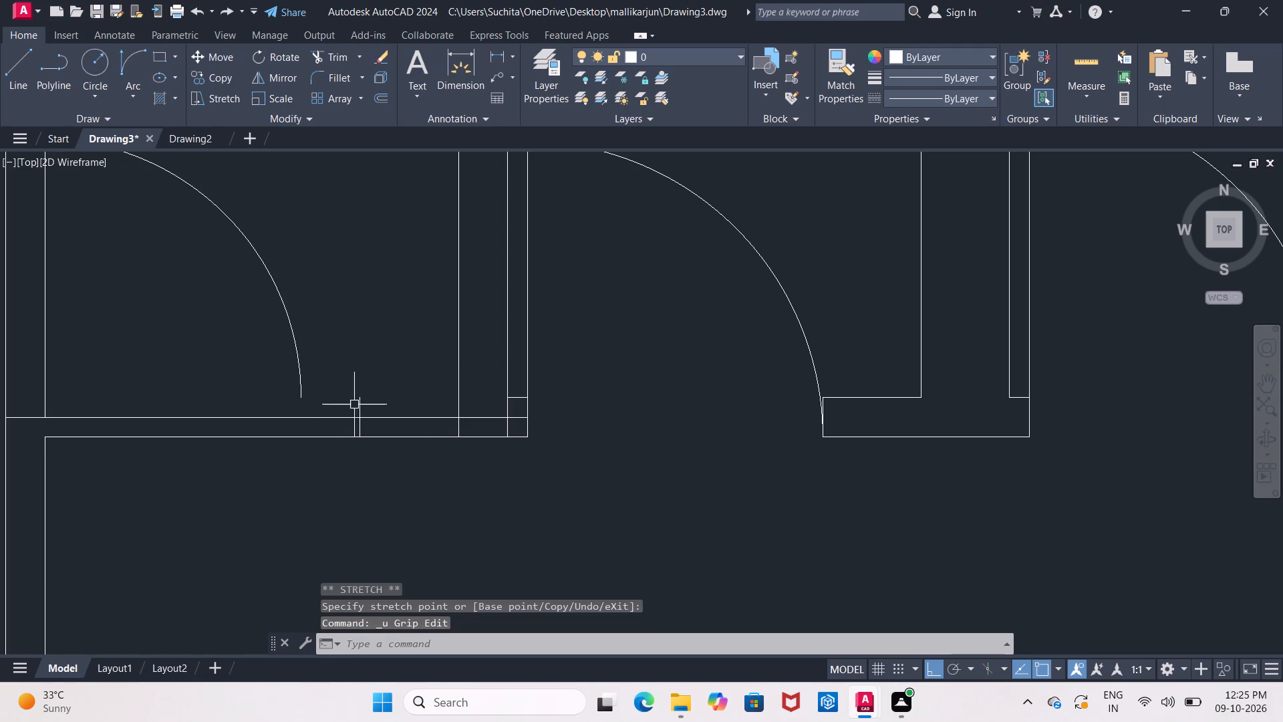
Move the short vertical jamb line on the west room's south wall 6" west to the lower end of the door's swing arc.
click(360, 400)
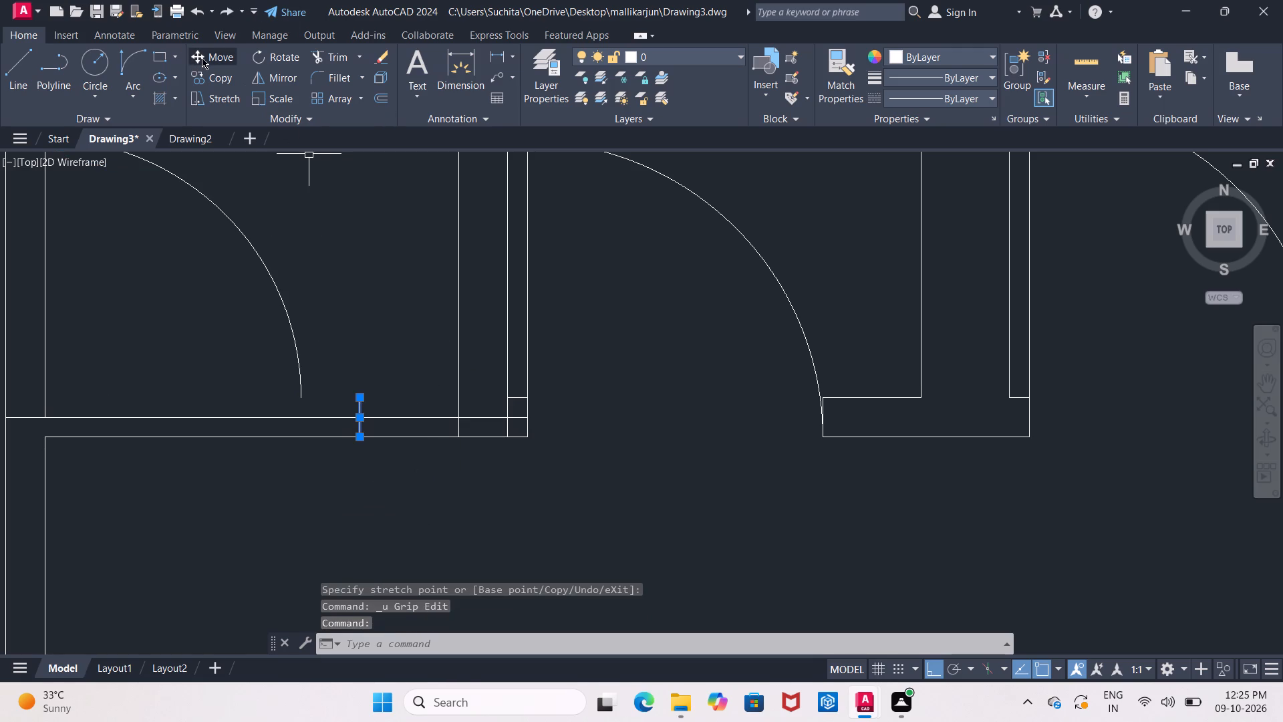
click(202, 57)
click(361, 400)
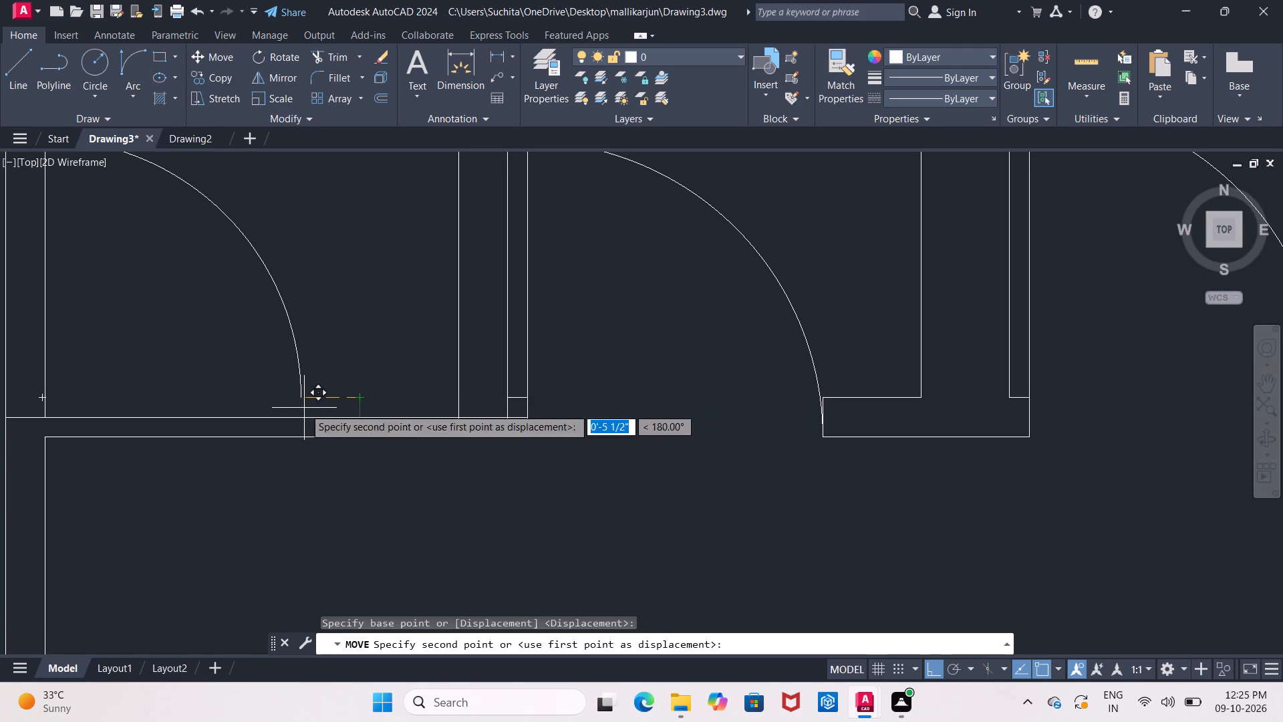
scroll(304, 408, up, 4)
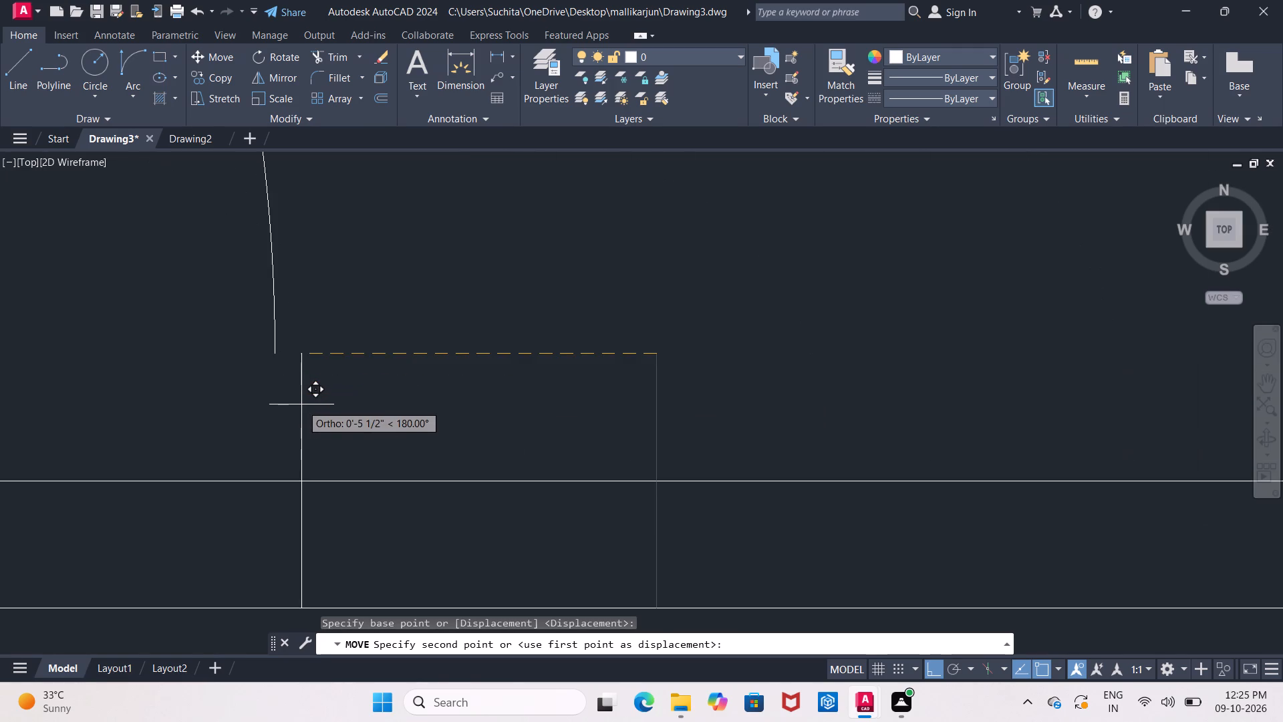
click(274, 352)
scroll(347, 351, down, 4)
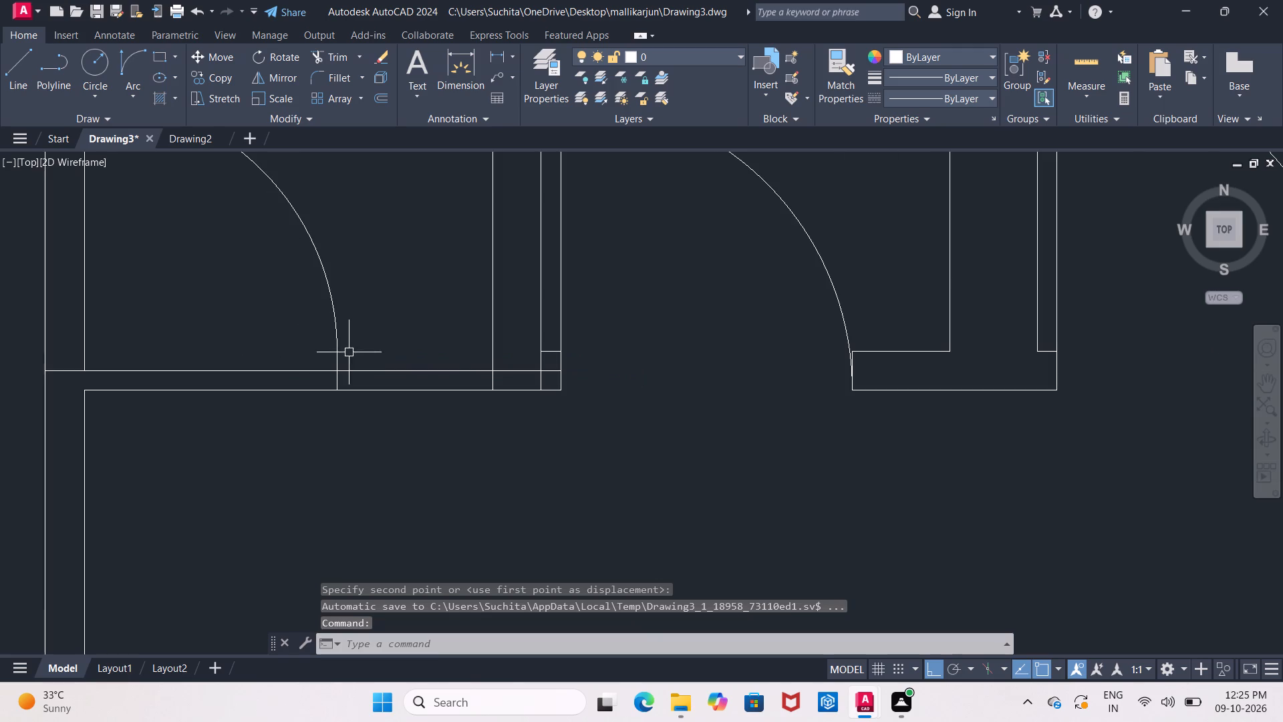
middle_drag(247, 320, 283, 404)
scroll(283, 402, down, 1)
middle_click(257, 368)
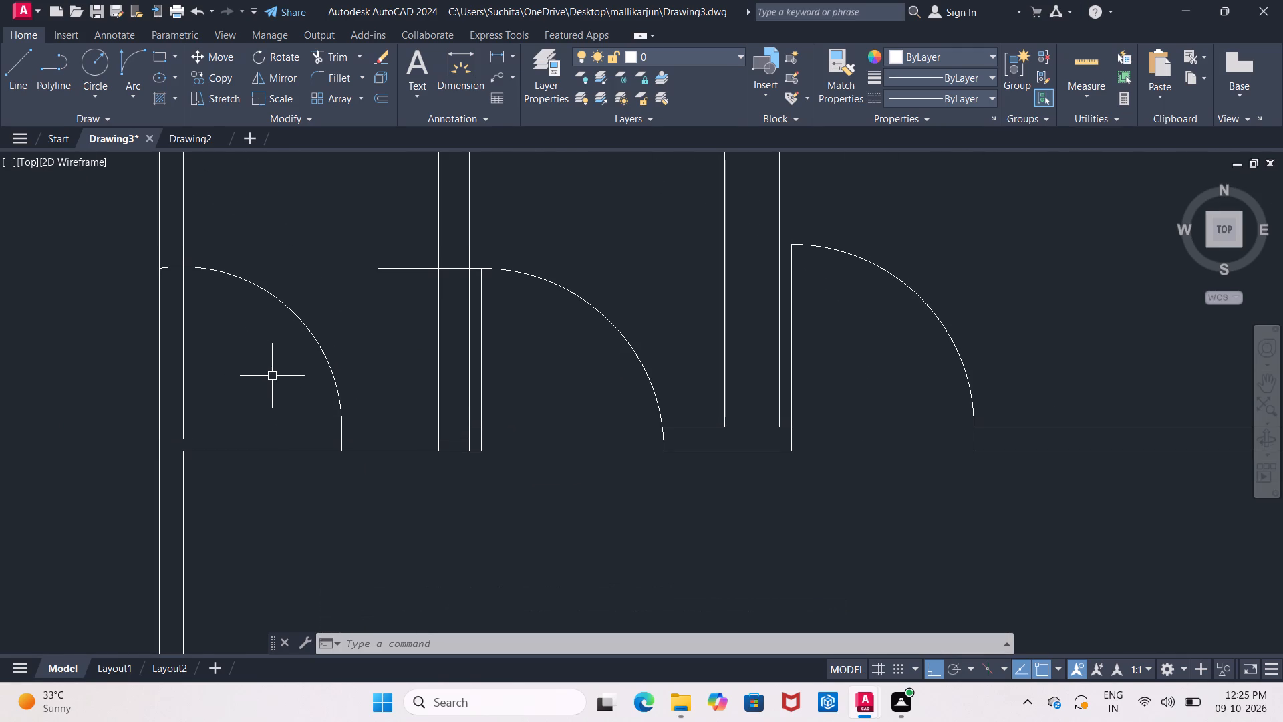
key(Escape)
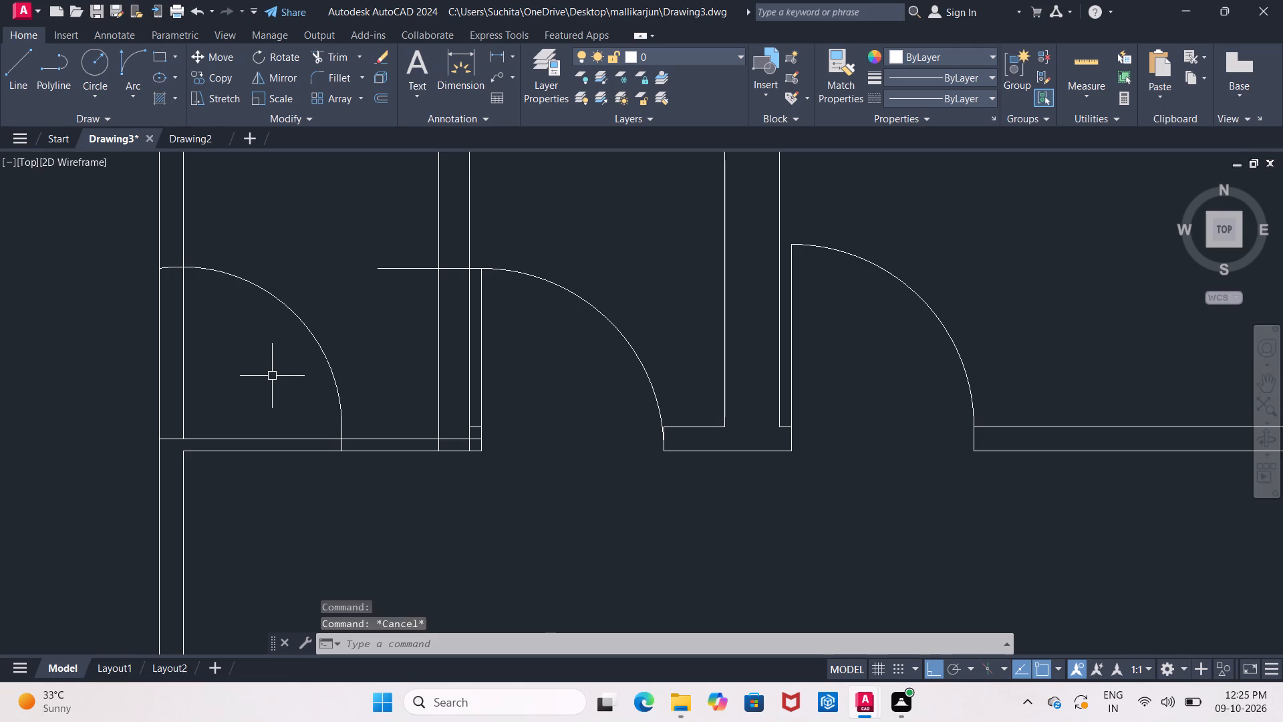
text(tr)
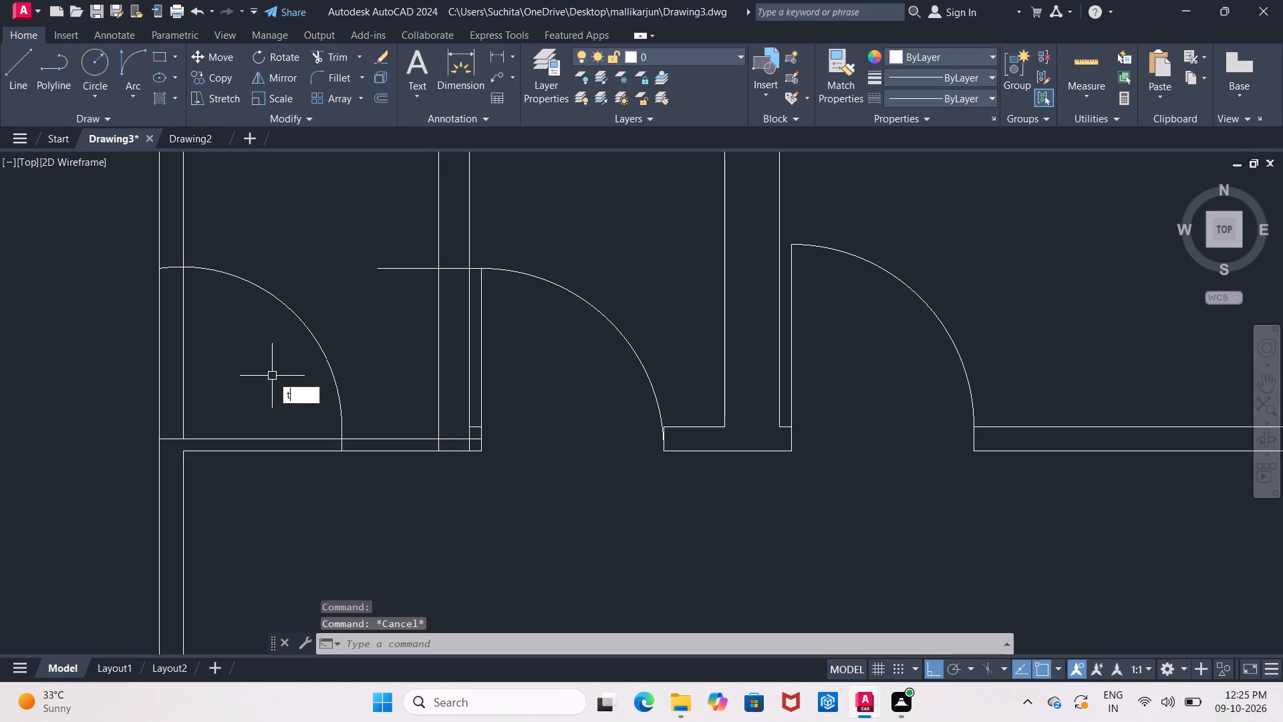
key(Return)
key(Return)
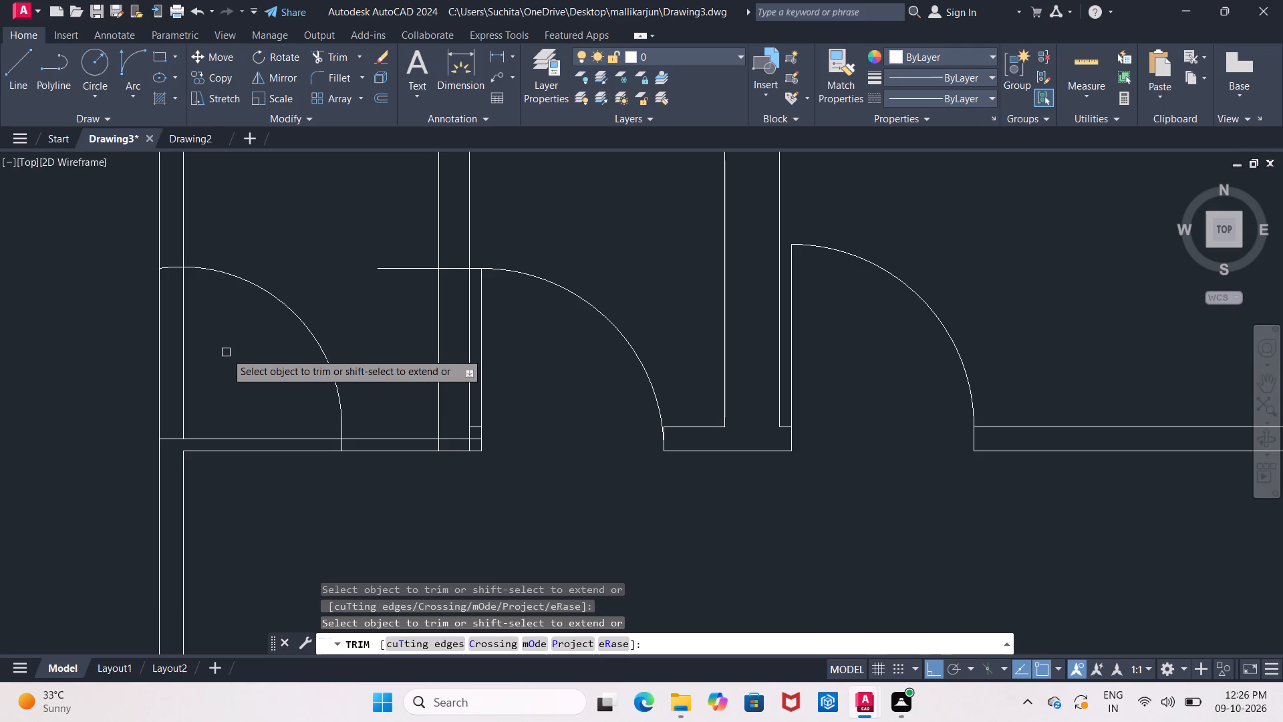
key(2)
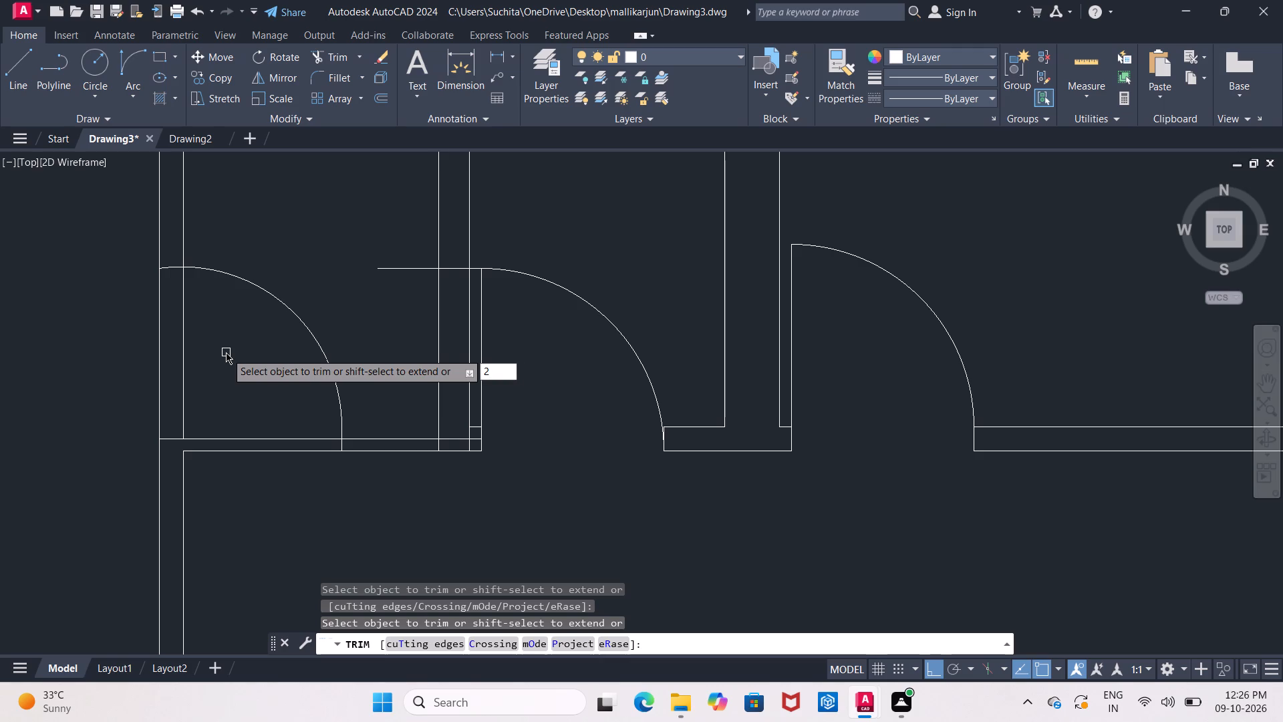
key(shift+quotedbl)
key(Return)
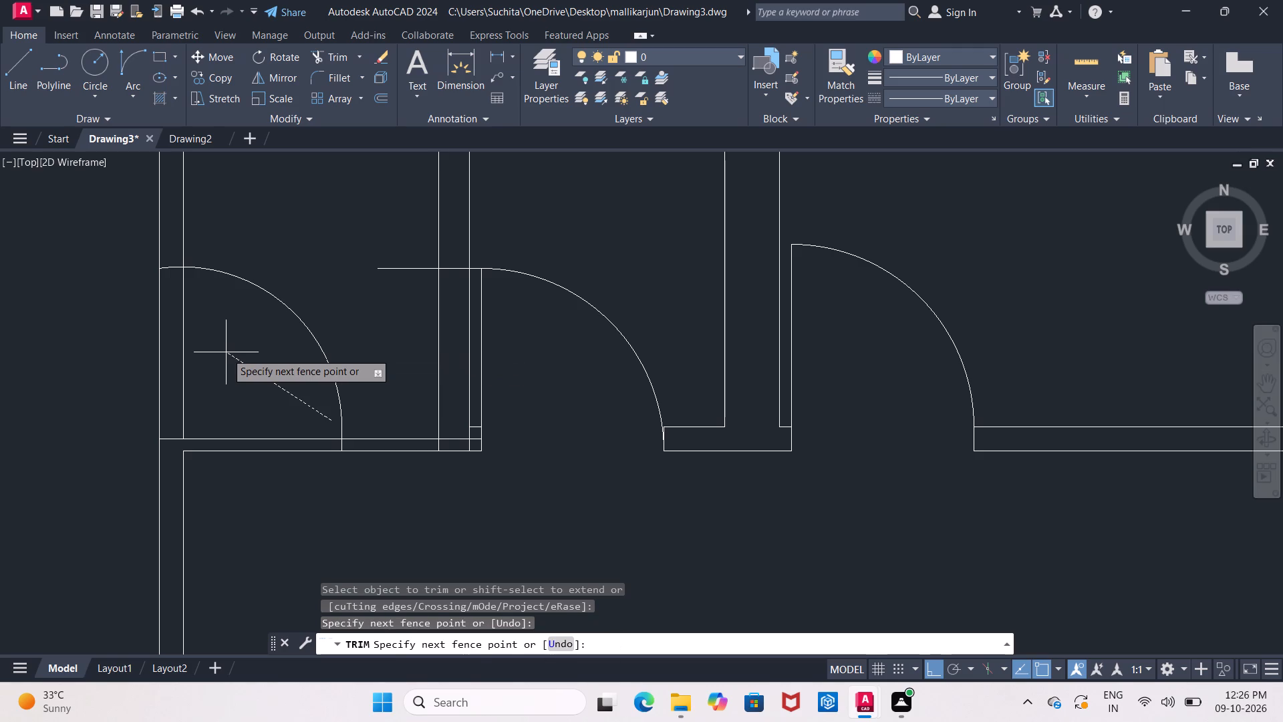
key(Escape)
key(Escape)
Offset the west wall's east line 2" to the west, into the wall thickness.
key(o)
key(Return)
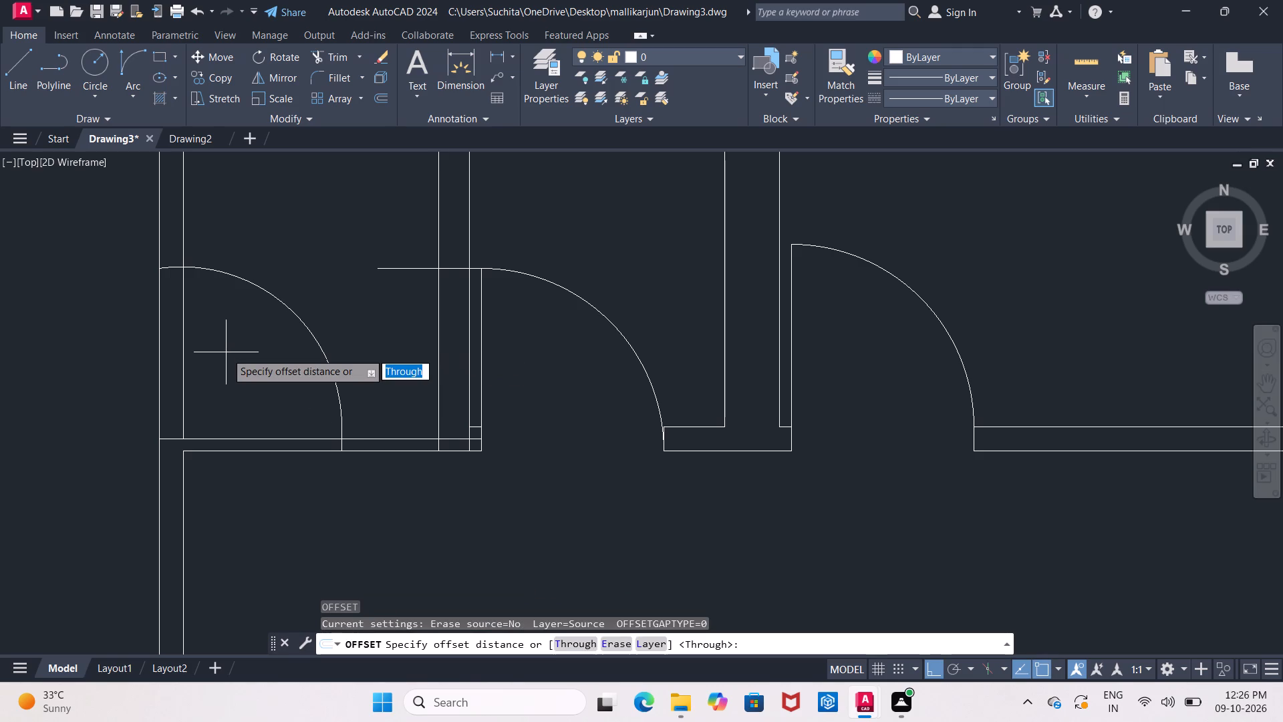
text(2")
key(Return)
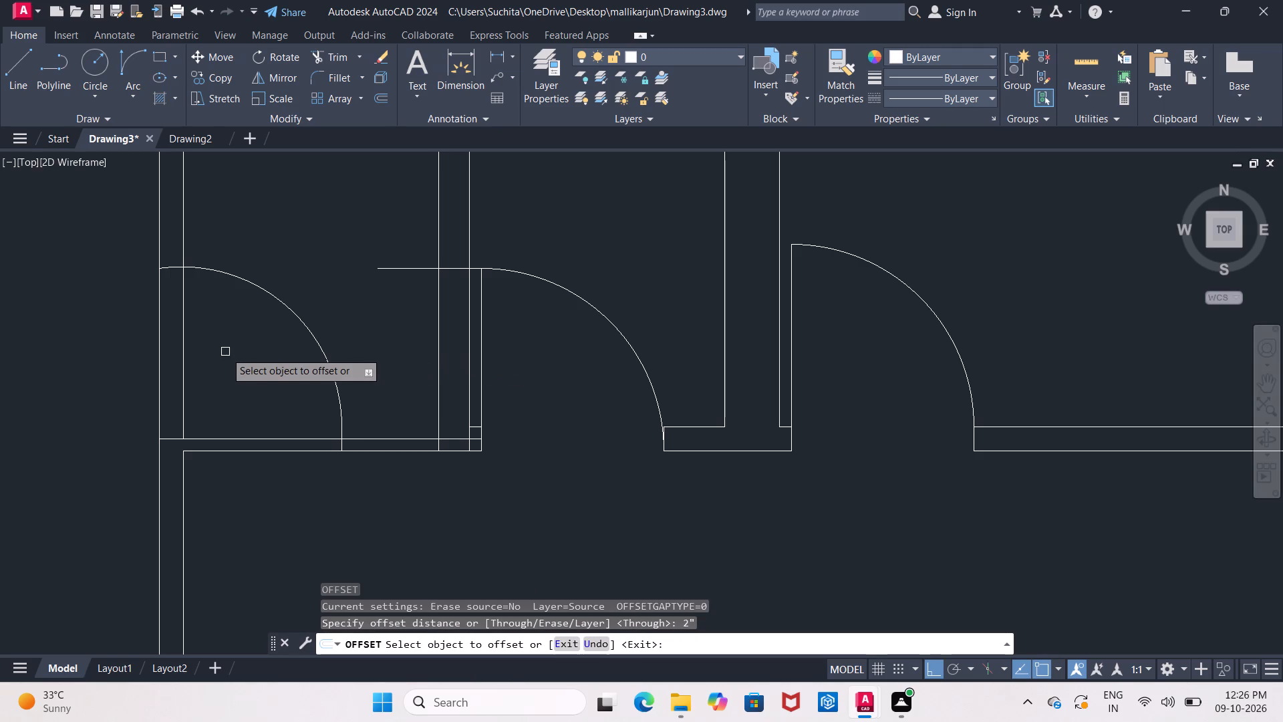
click(184, 370)
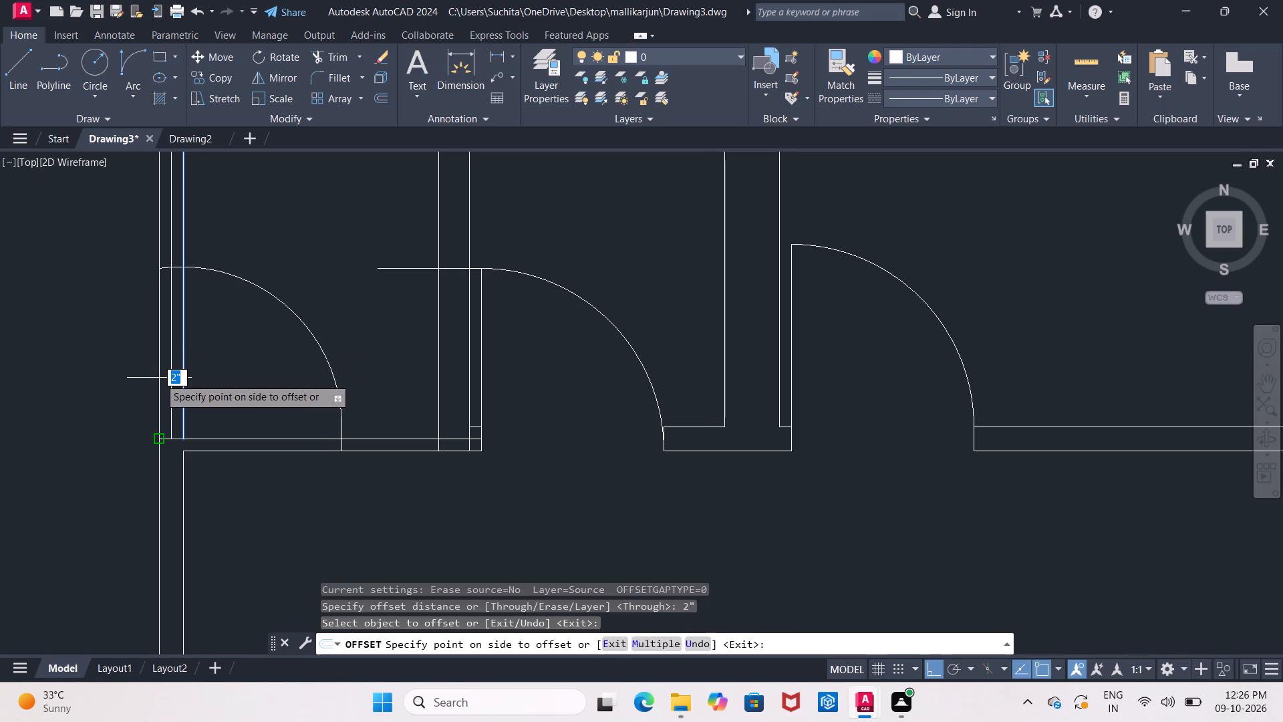
click(159, 378)
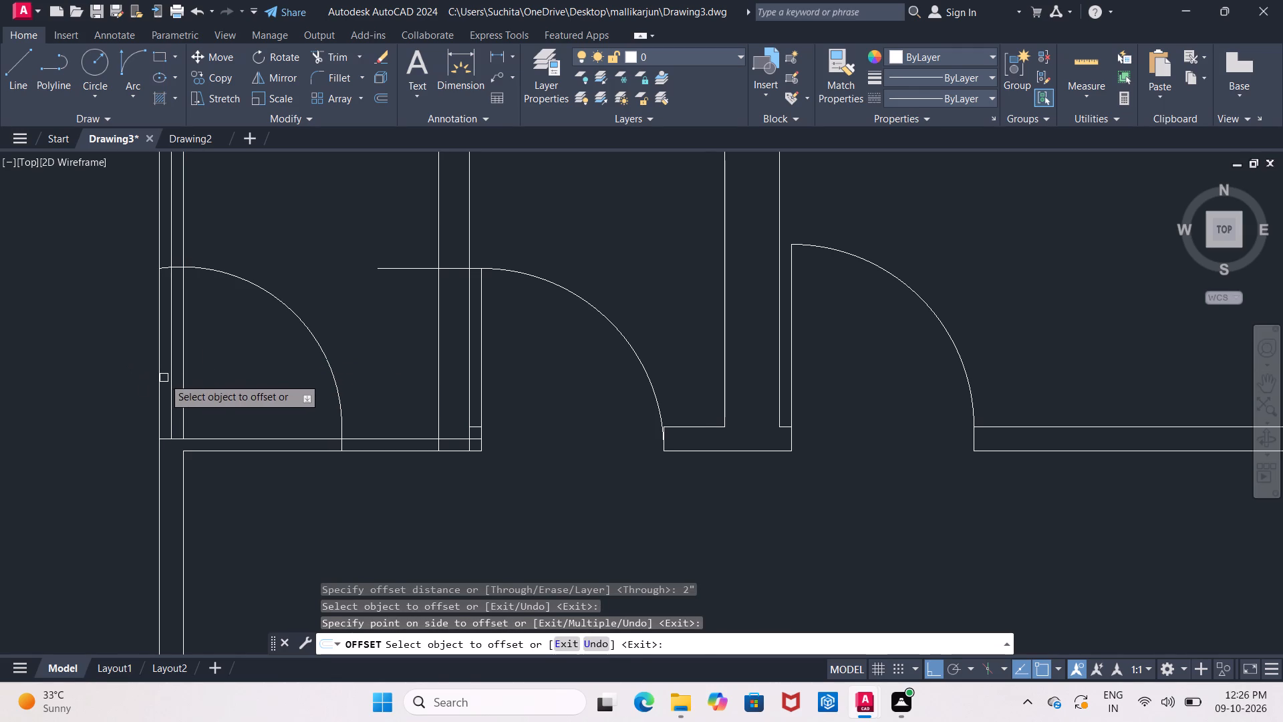
key(Escape)
Trim the west wall's outer line between the west door arc's top end and the south wall's 2" offset line.
text(tr)
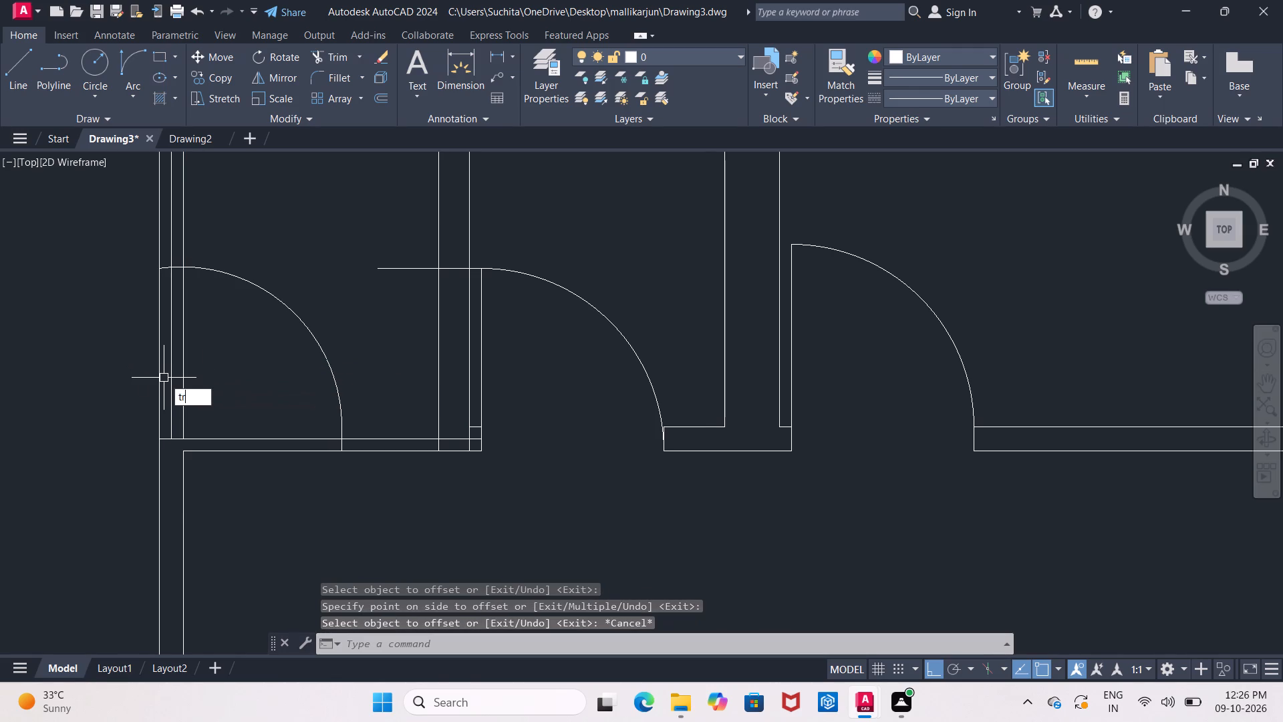
key(Return)
key(Return)
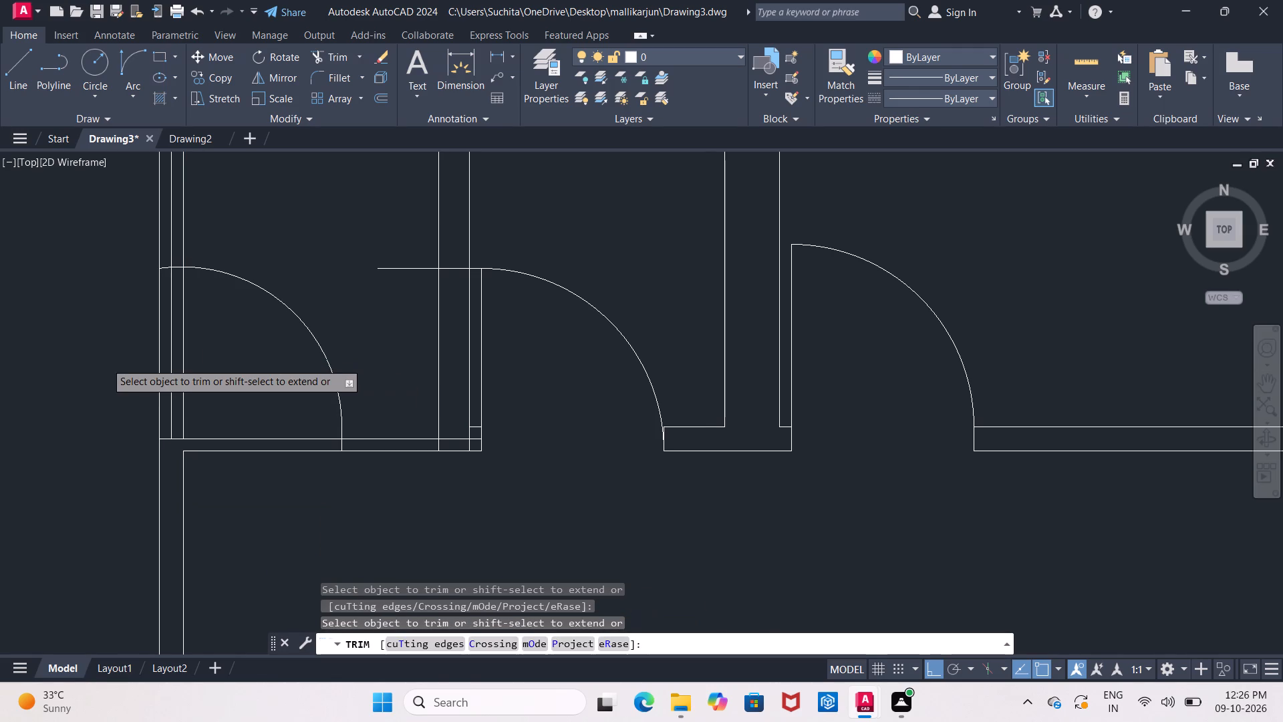
click(156, 329)
click(159, 334)
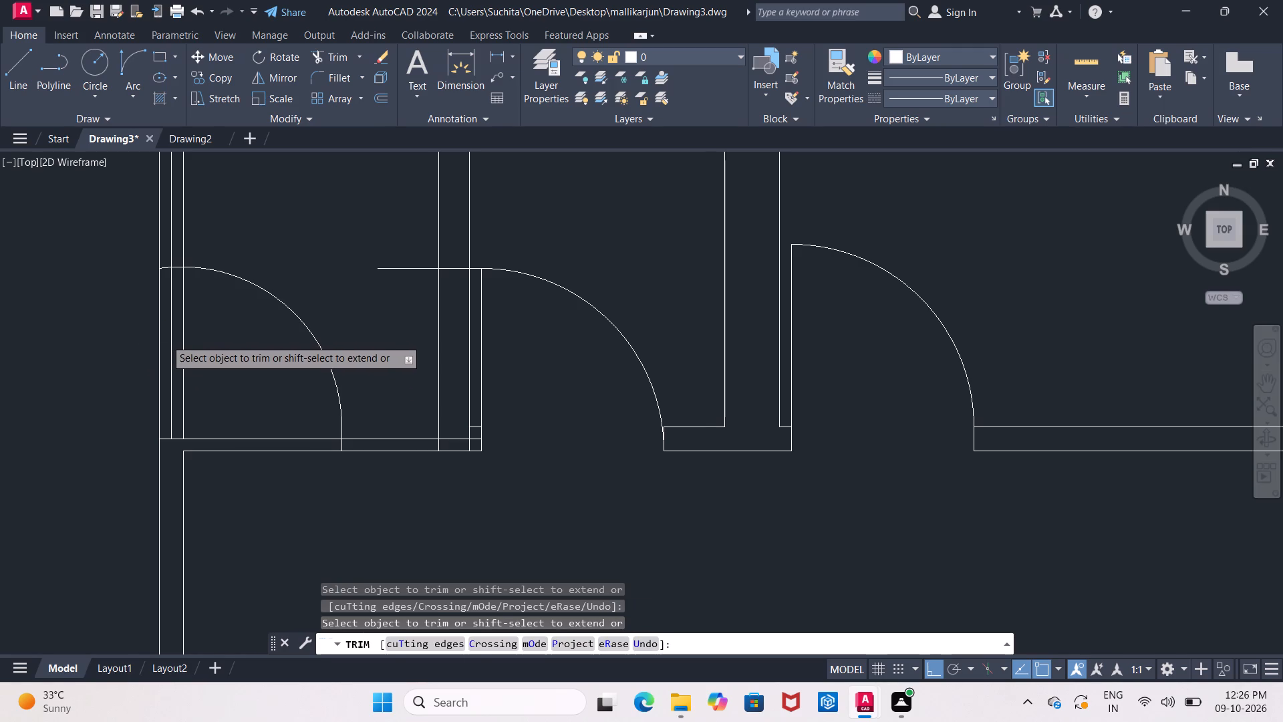
click(165, 339)
drag(159, 340, 153, 342)
click(160, 346)
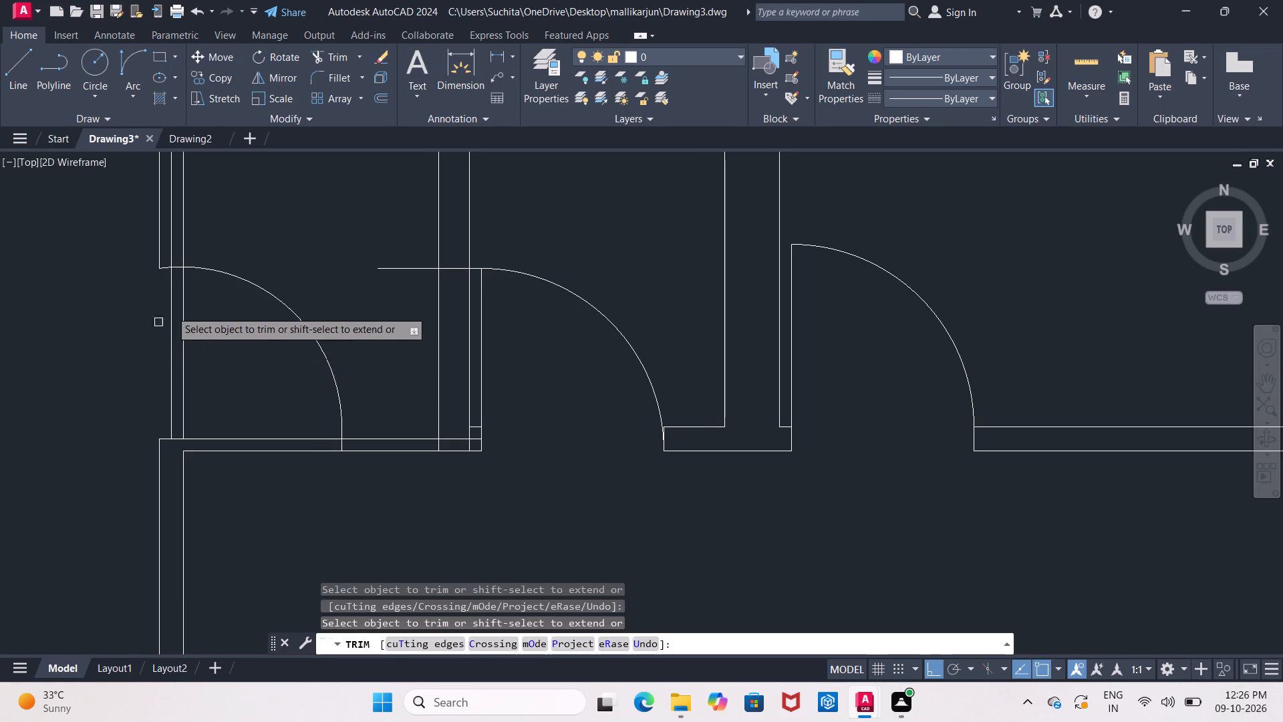
Trim the west wall's east line between the west door's swing arc and the south wall's 2" offset line.
click(183, 319)
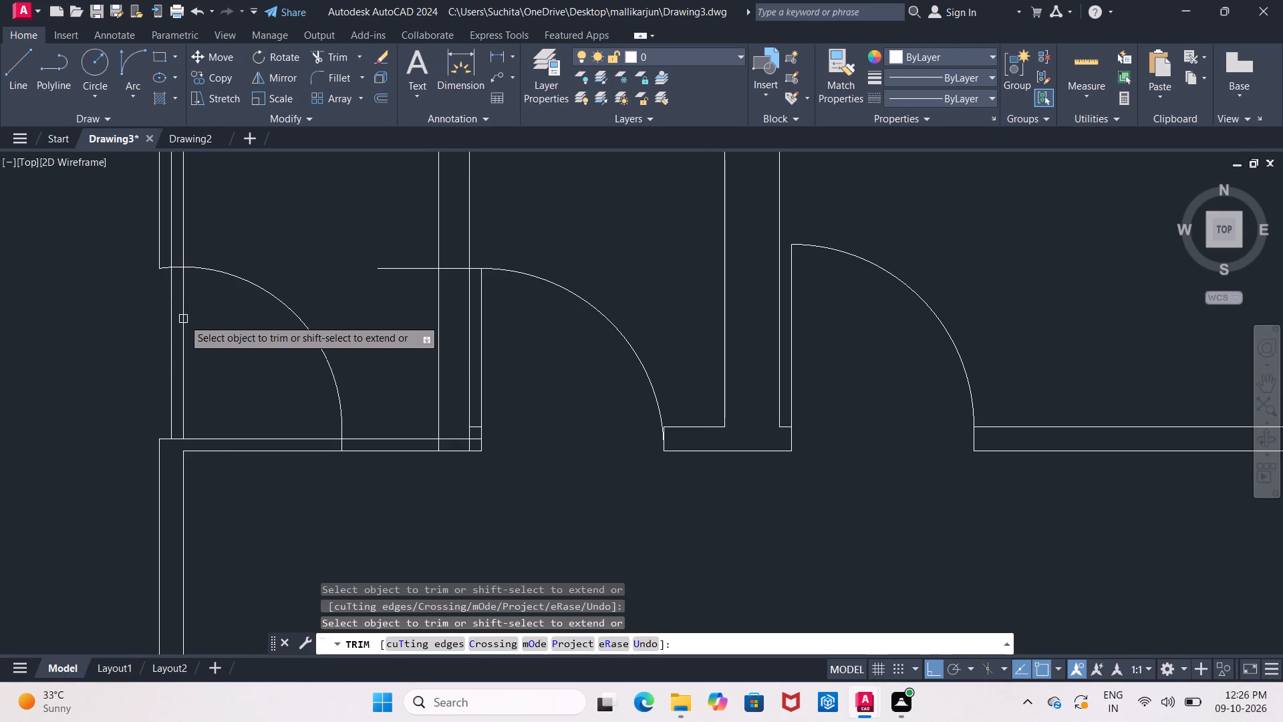
scroll(185, 313, up, 2)
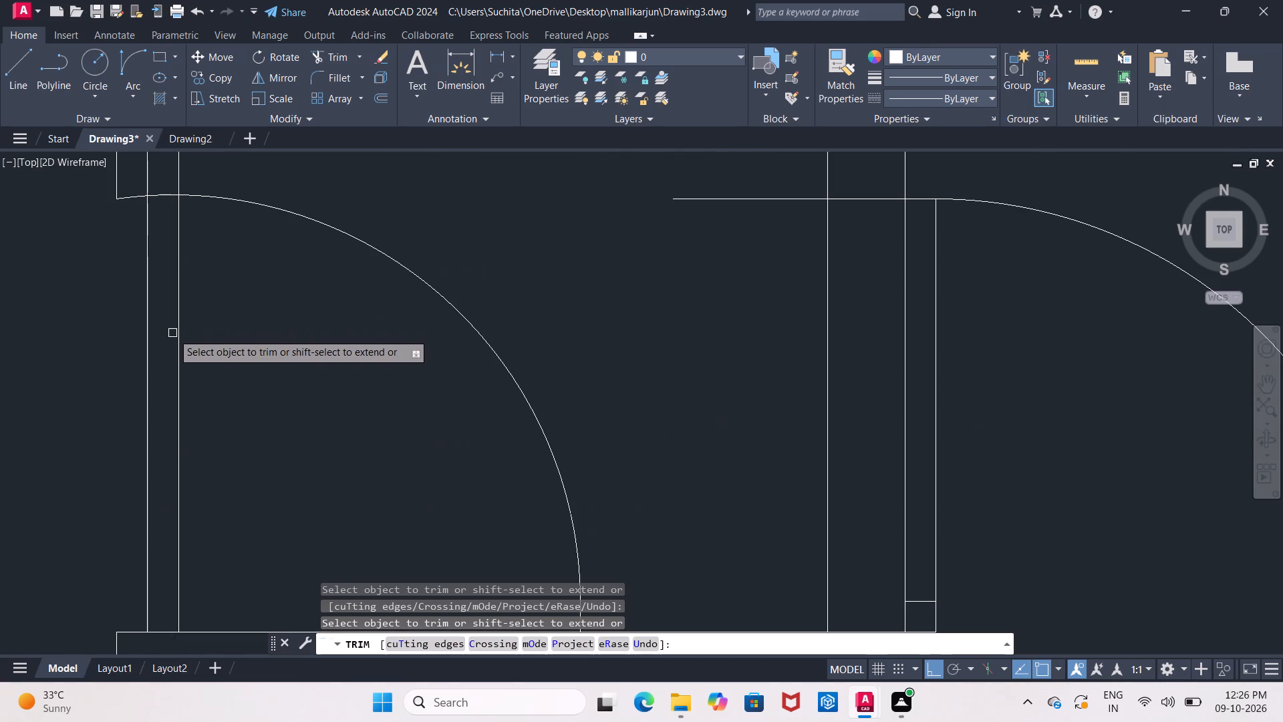
drag(166, 326, 195, 348)
scroll(193, 346, down, 2)
middle_drag(193, 346, 191, 376)
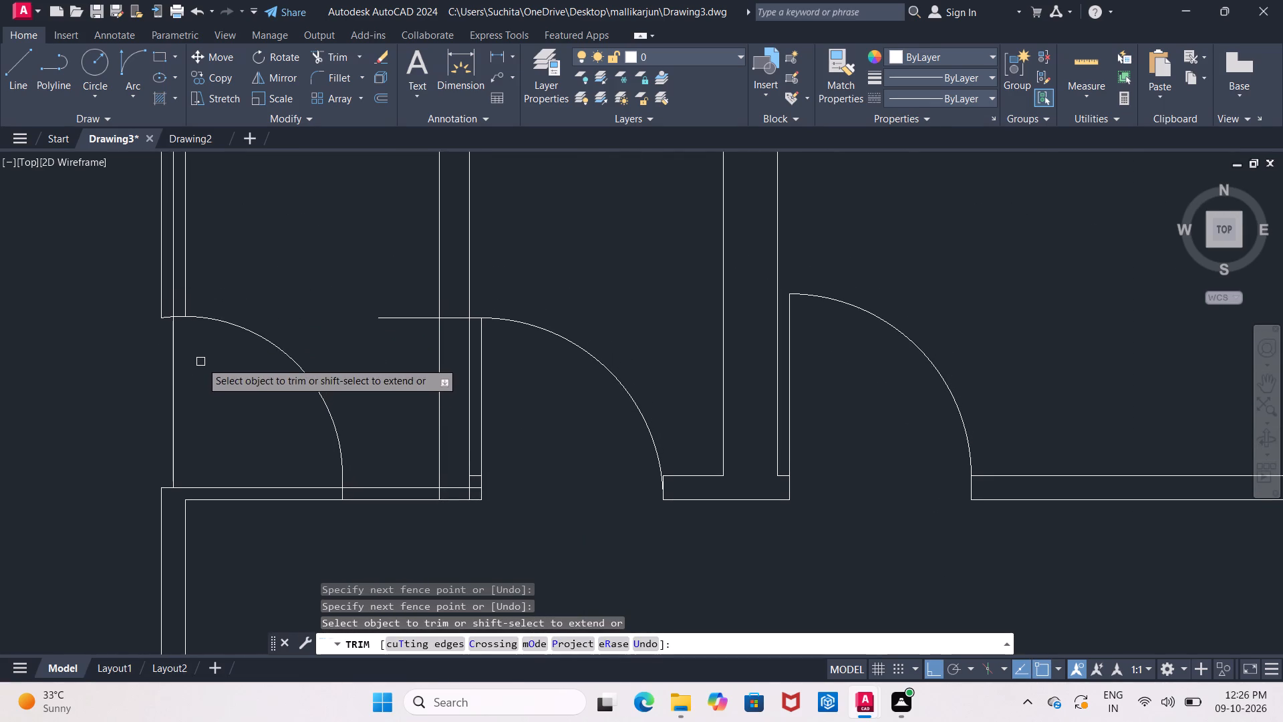
scroll(192, 382, up, 2)
middle_drag(204, 394, 227, 471)
scroll(232, 435, down, 2)
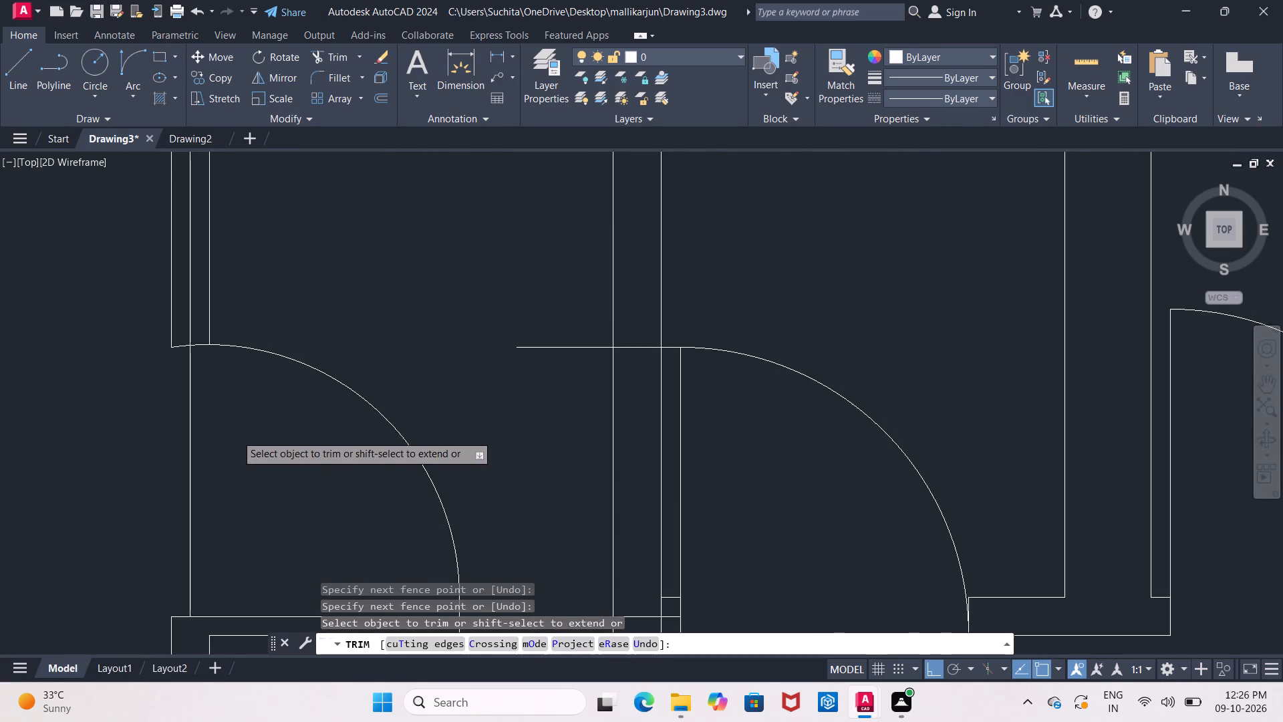
scroll(236, 435, down, 1)
middle_drag(239, 441, 240, 406)
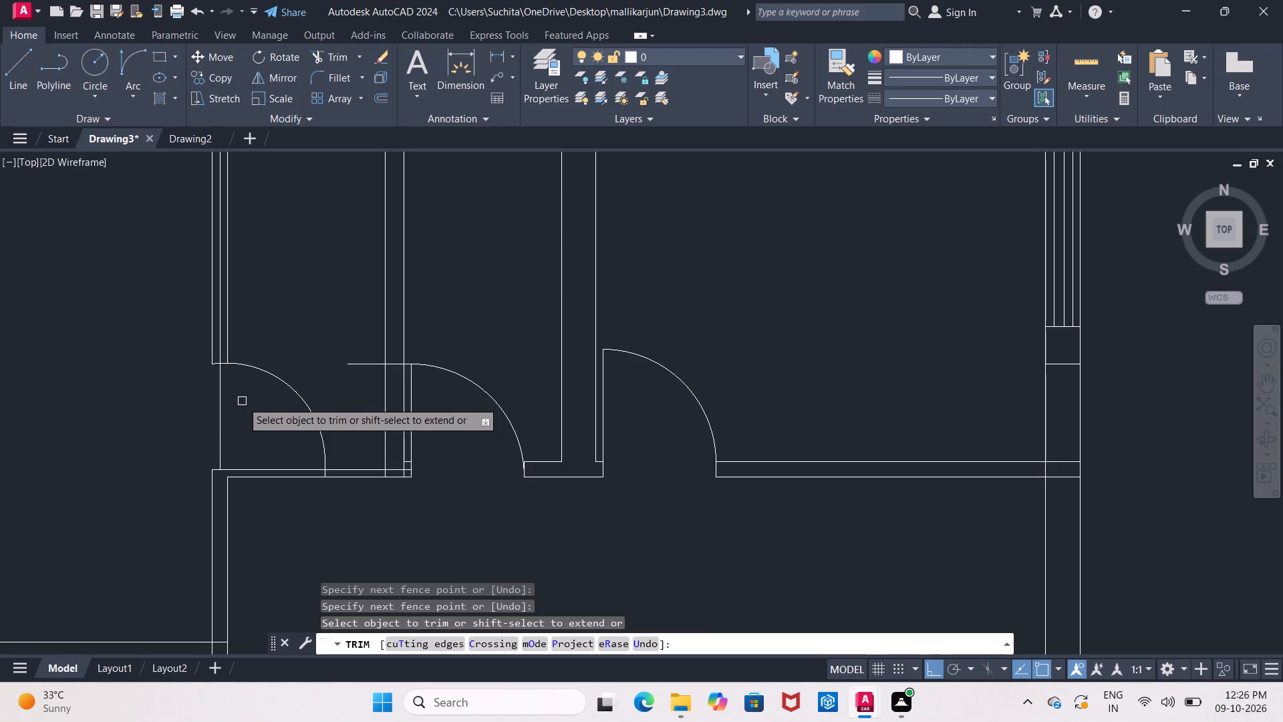
middle_drag(238, 418, 219, 344)
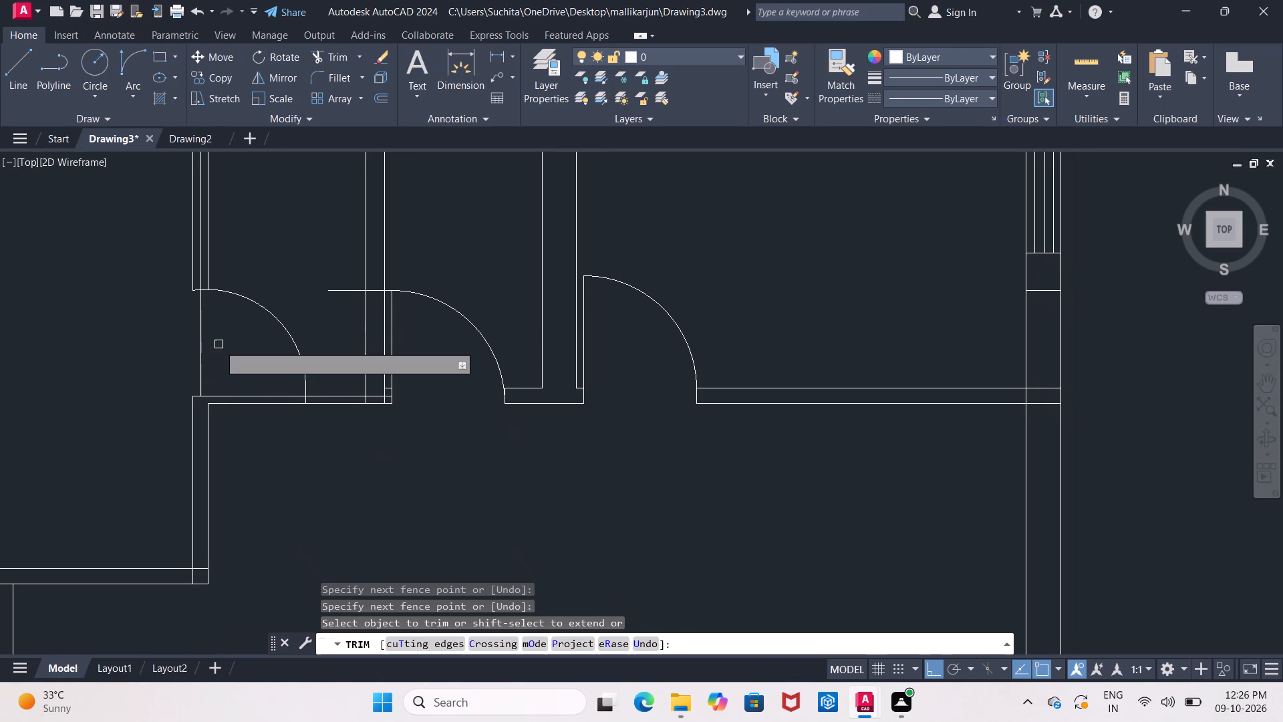
middle_drag(227, 359, 210, 315)
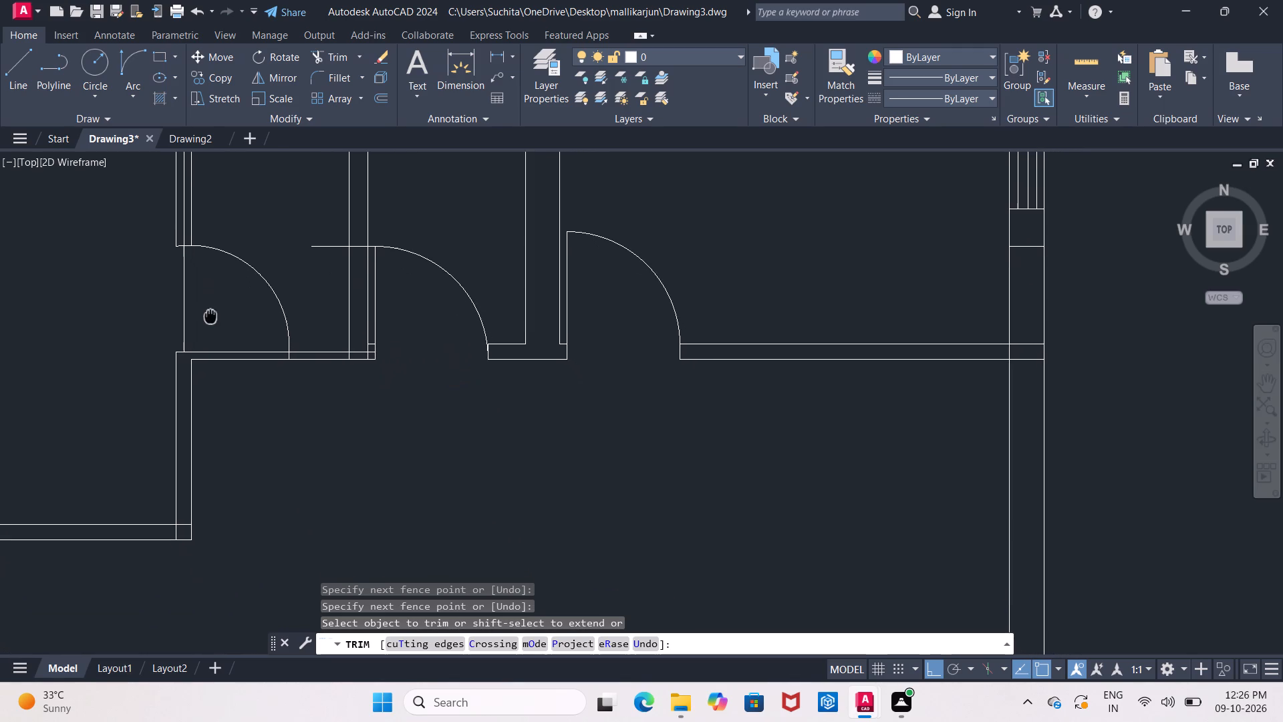
middle_drag(210, 315, 210, 315)
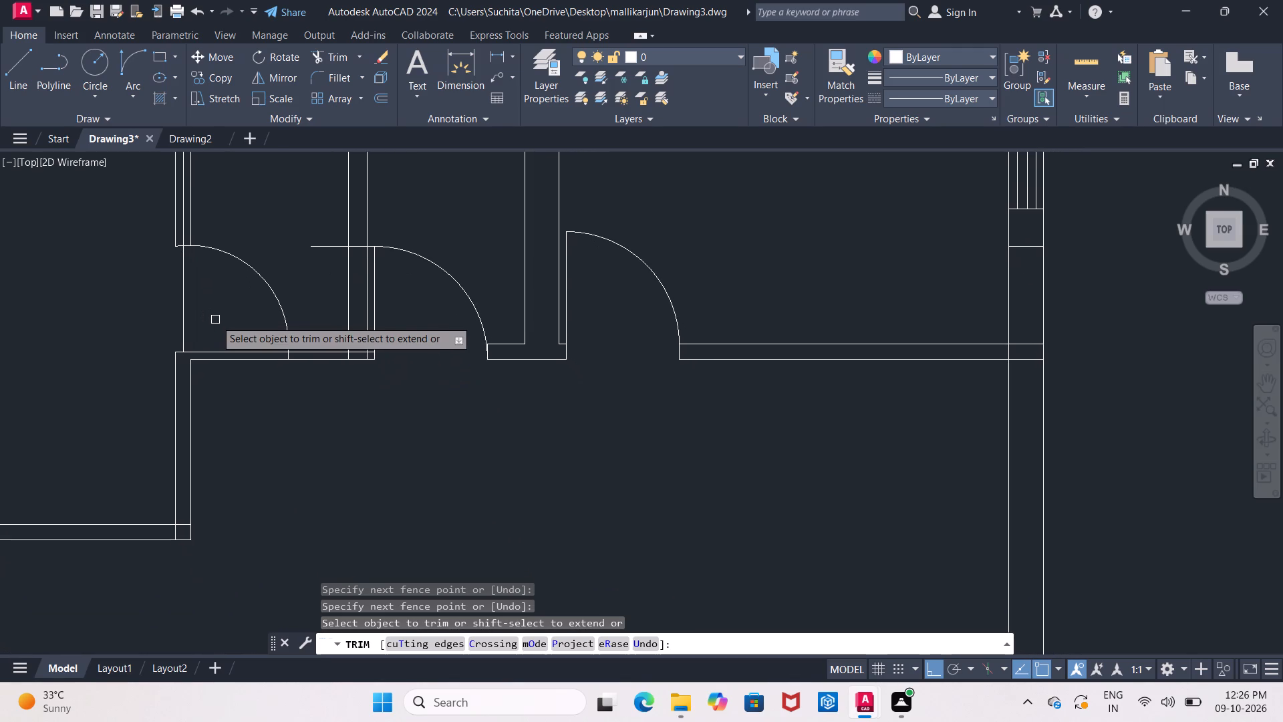
key(Escape)
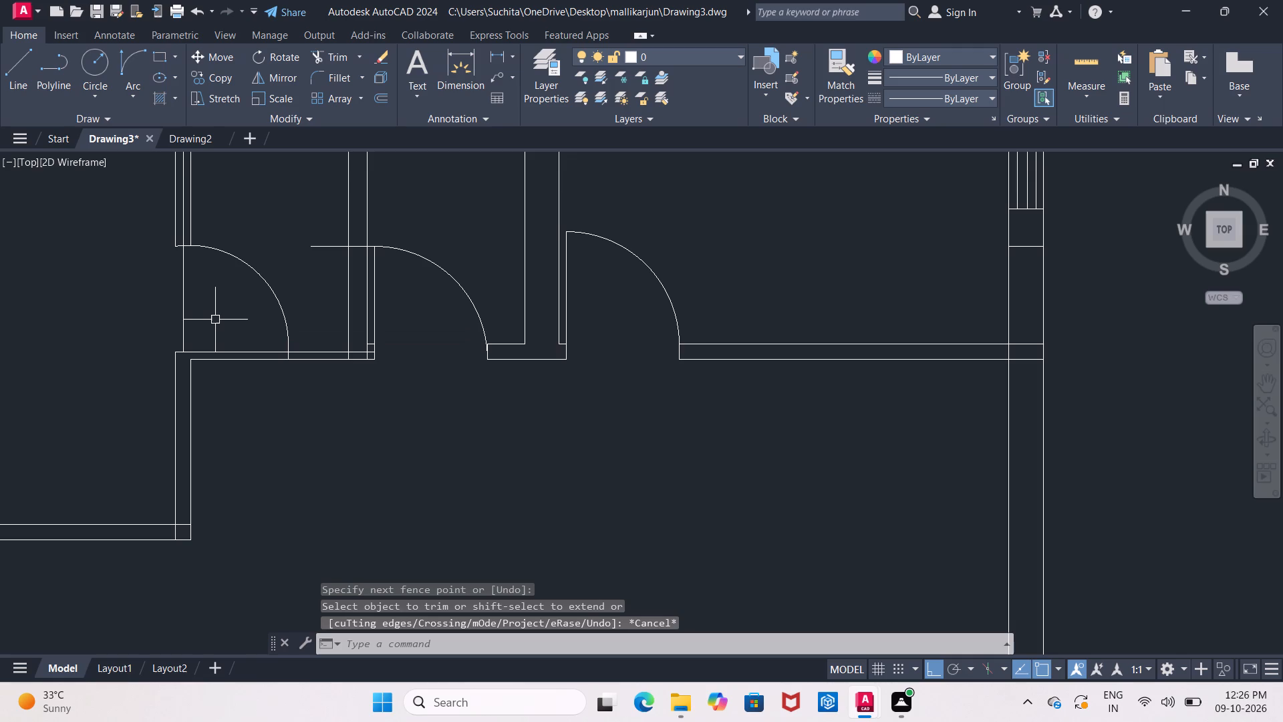
Extend the short horizontal line at the middle door leaf's foot east across the door opening and west to the west wall's 2" offset line.
text(ex)
key(Return)
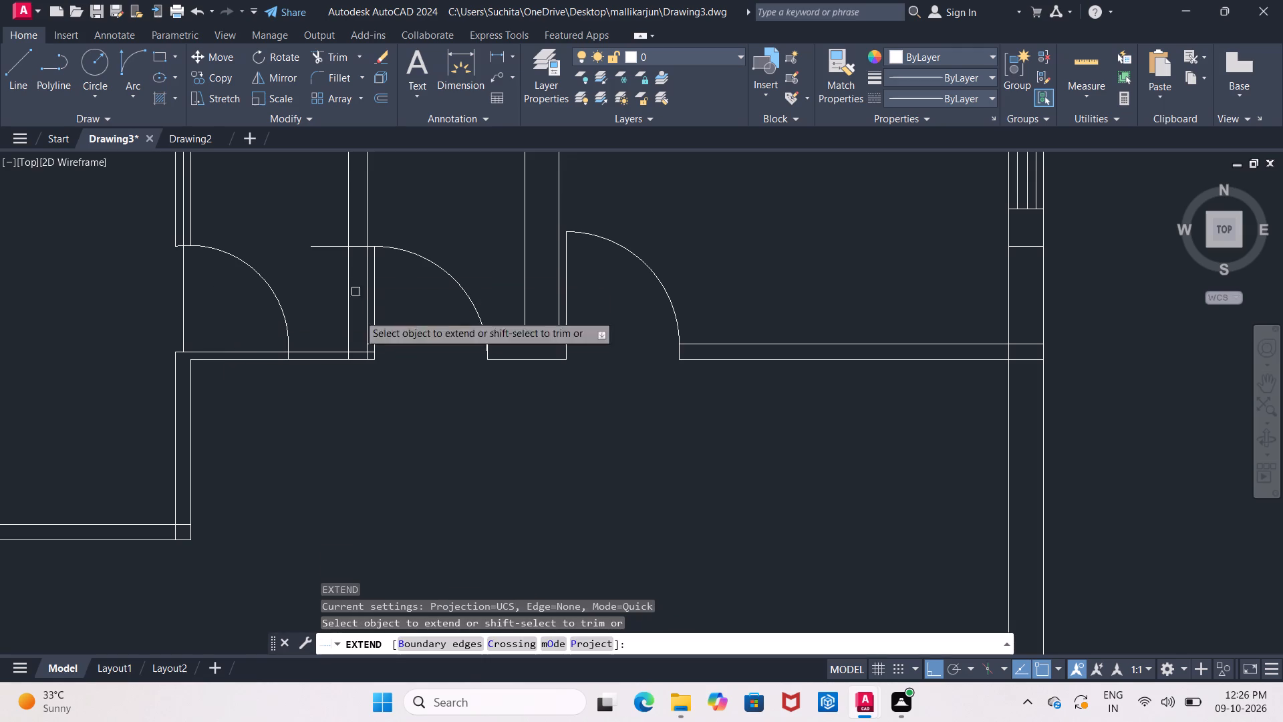
scroll(388, 350, up, 4)
click(283, 316)
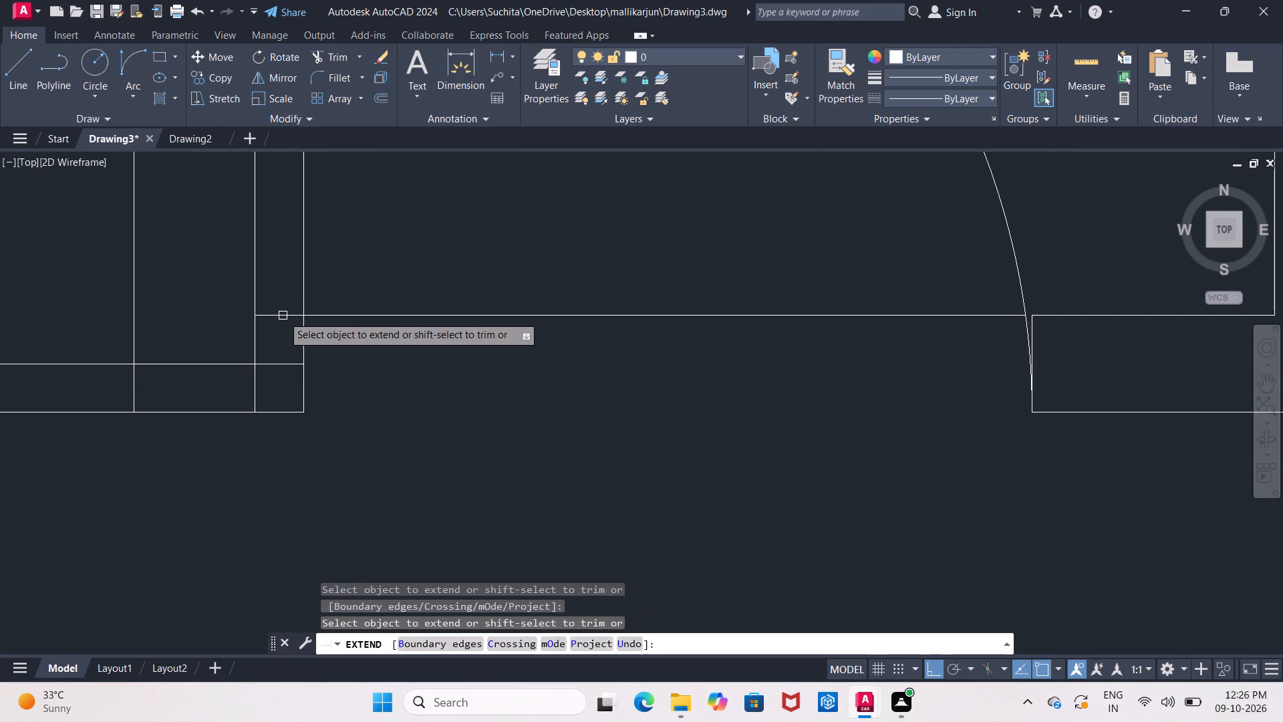
click(261, 317)
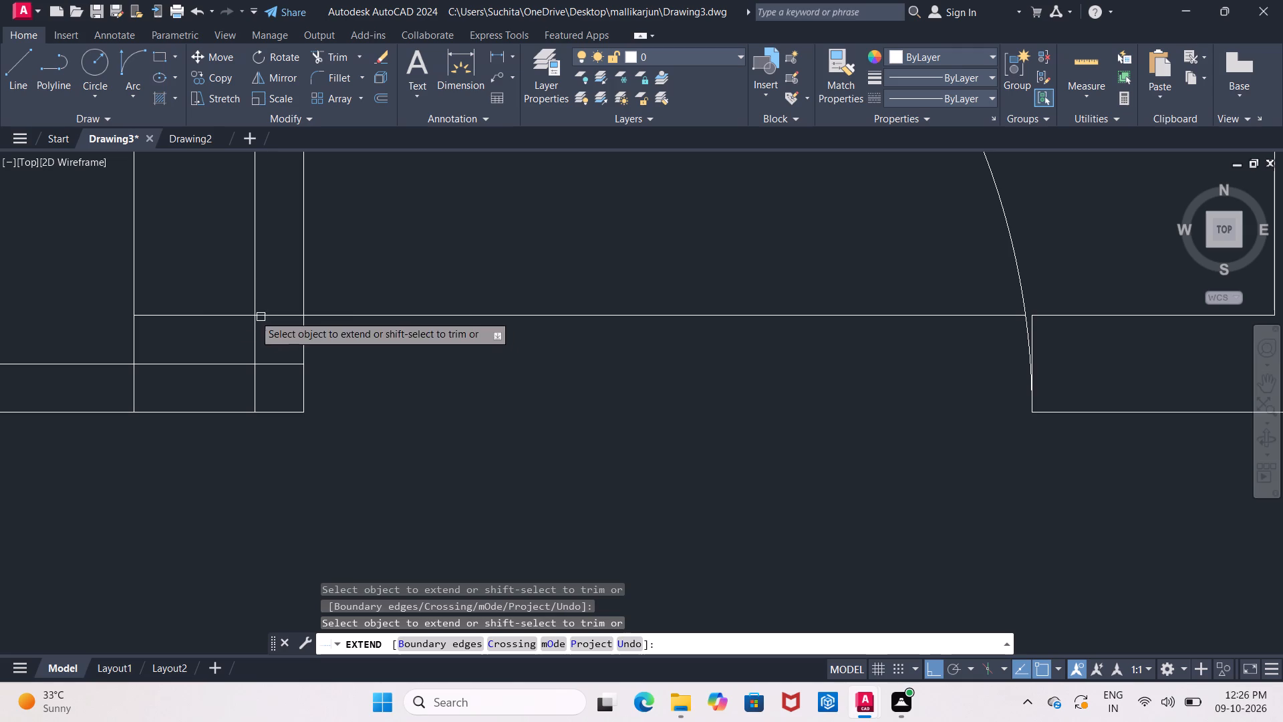
click(193, 314)
scroll(195, 312, down, 3)
middle_drag(206, 316, 265, 331)
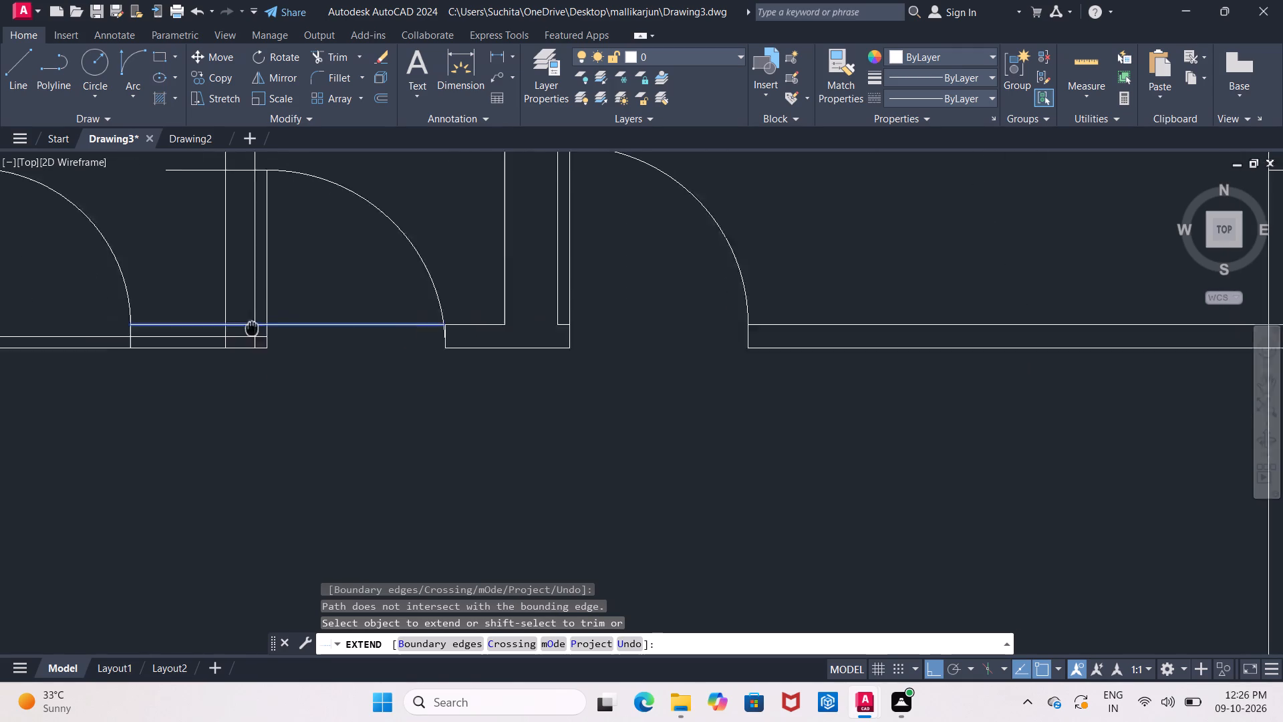
middle_drag(265, 331, 317, 336)
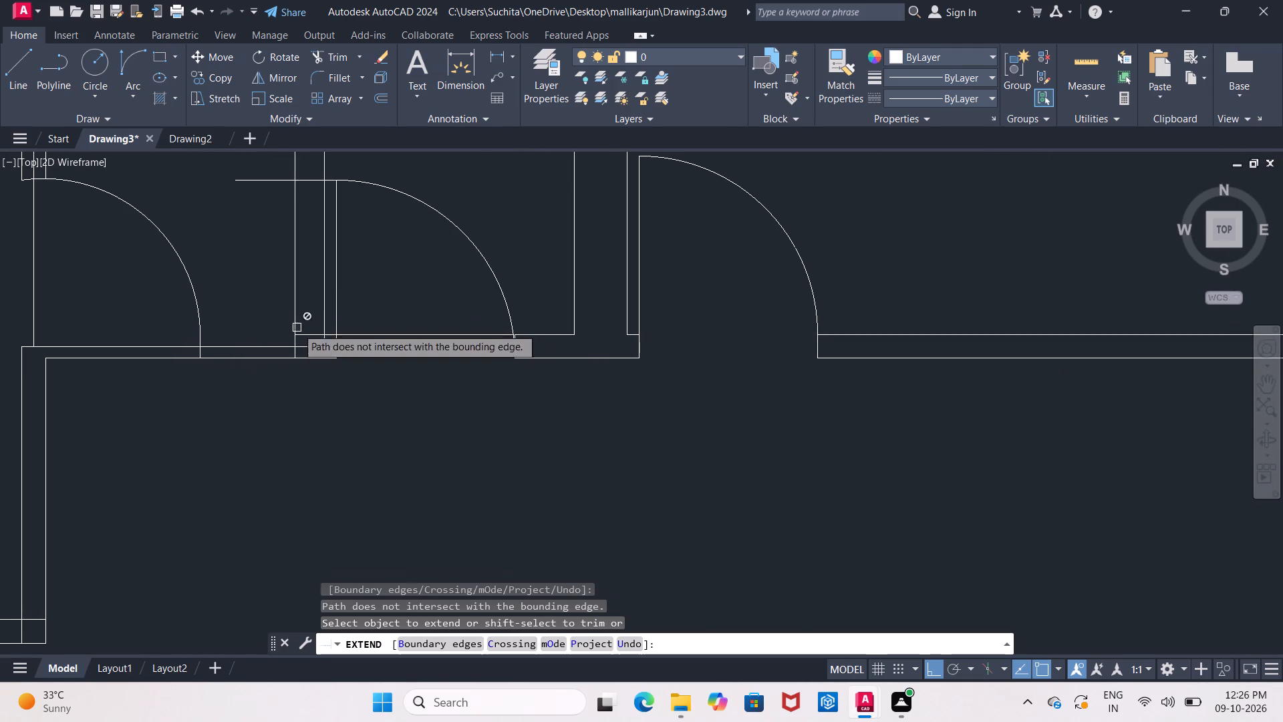
click(307, 332)
click(244, 337)
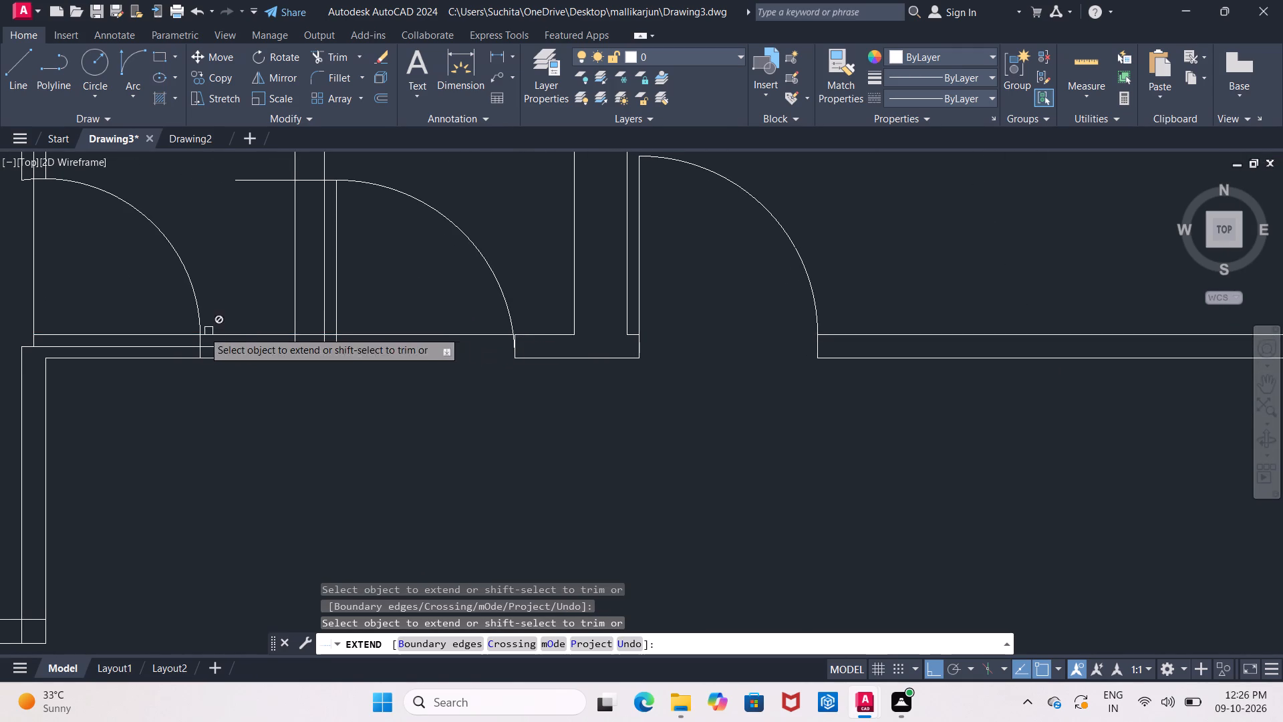
click(48, 336)
middle_drag(74, 339, 206, 348)
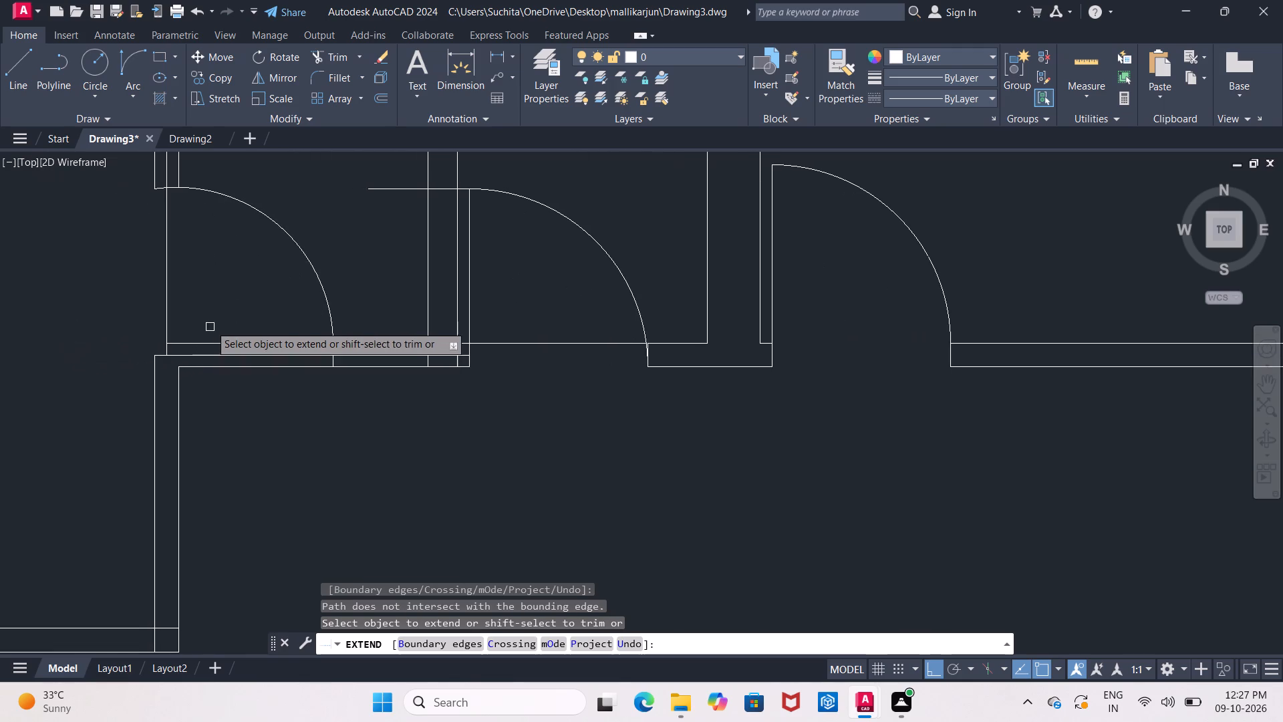
key(Escape)
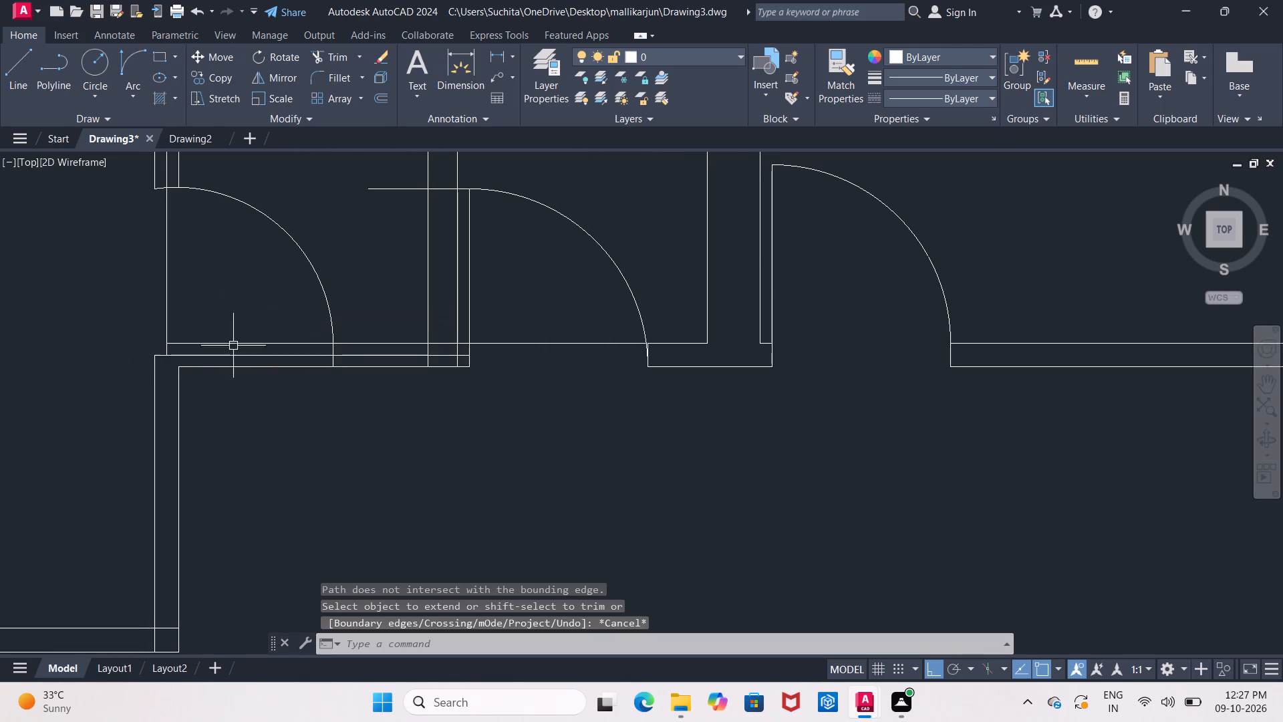
Stretch the west end of the south wall's north line westward past both faces of the west wall.
click(229, 343)
scroll(164, 348, up, 2)
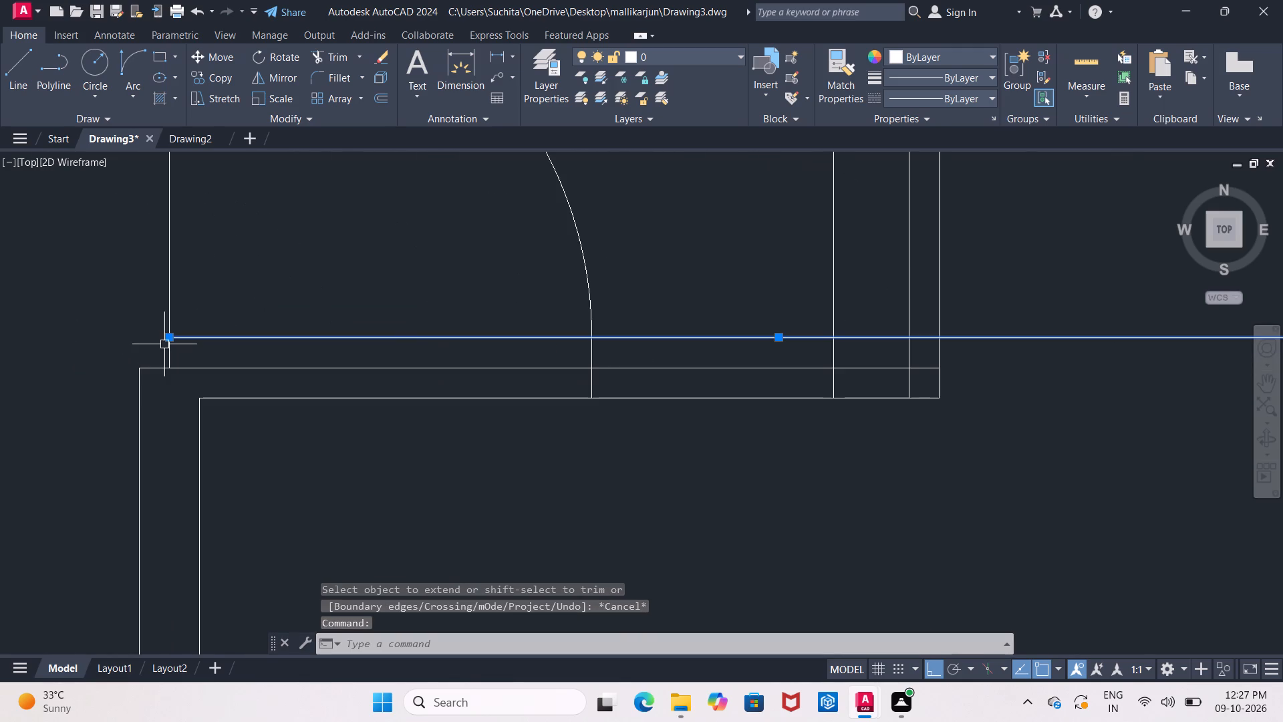
click(172, 336)
click(45, 353)
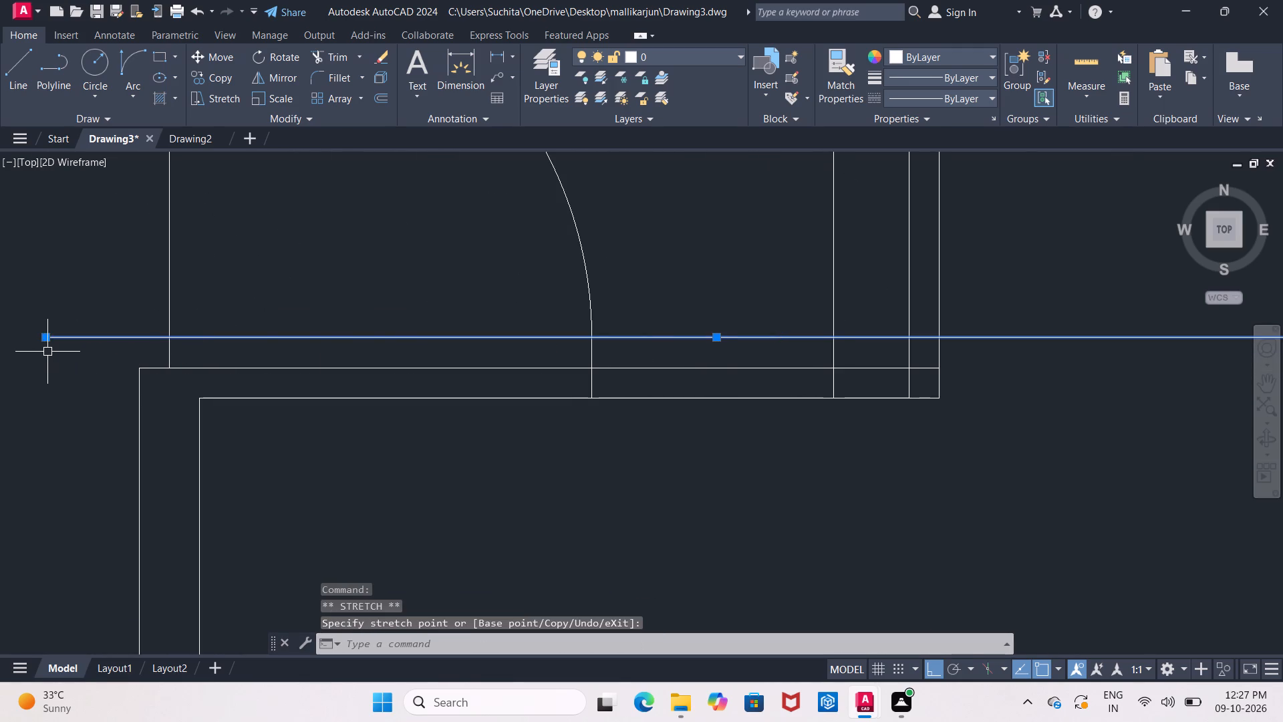
key(Escape)
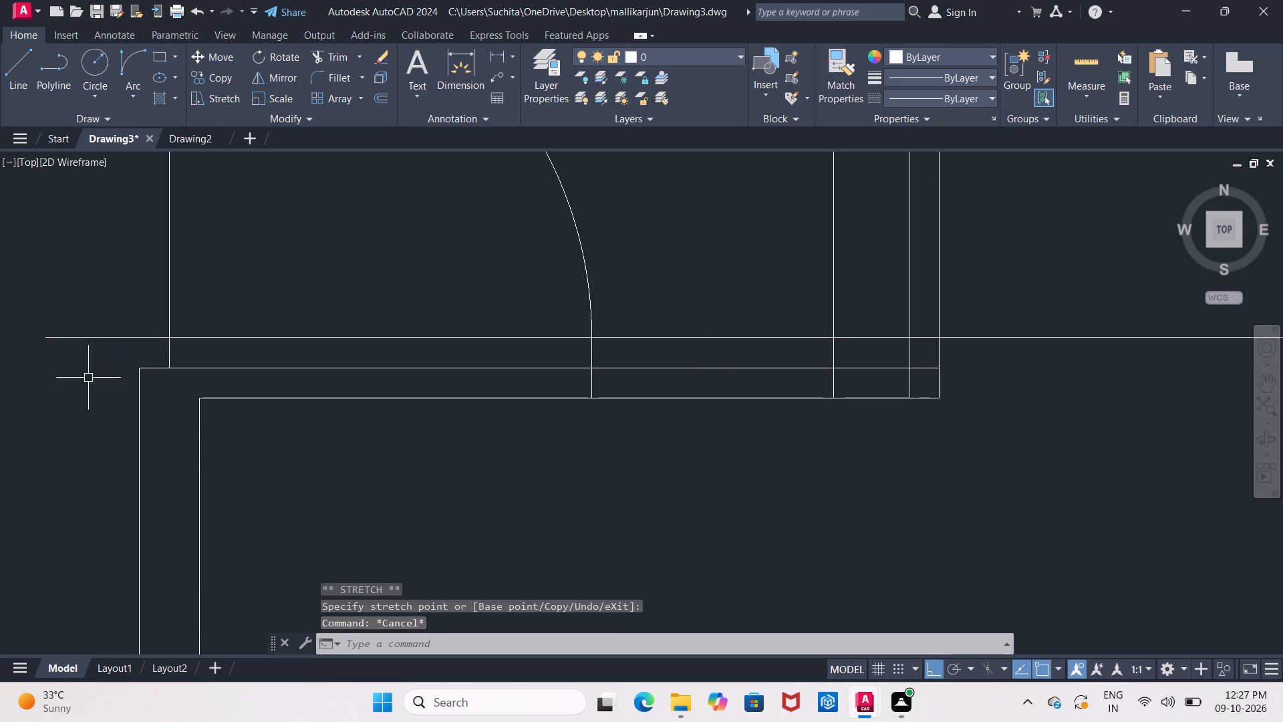
Stretch the lower west wall's outer line north so its top end crosses the south wall's north line.
click(136, 474)
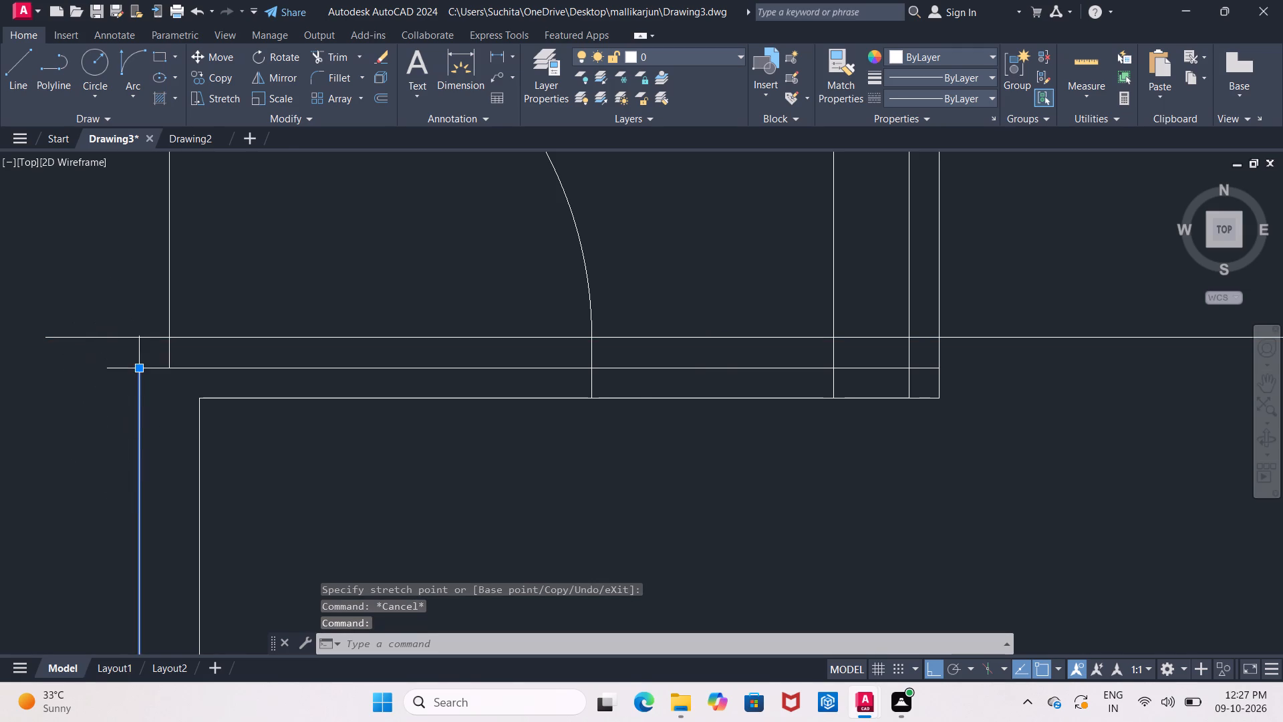
click(142, 366)
scroll(135, 336, up, 5)
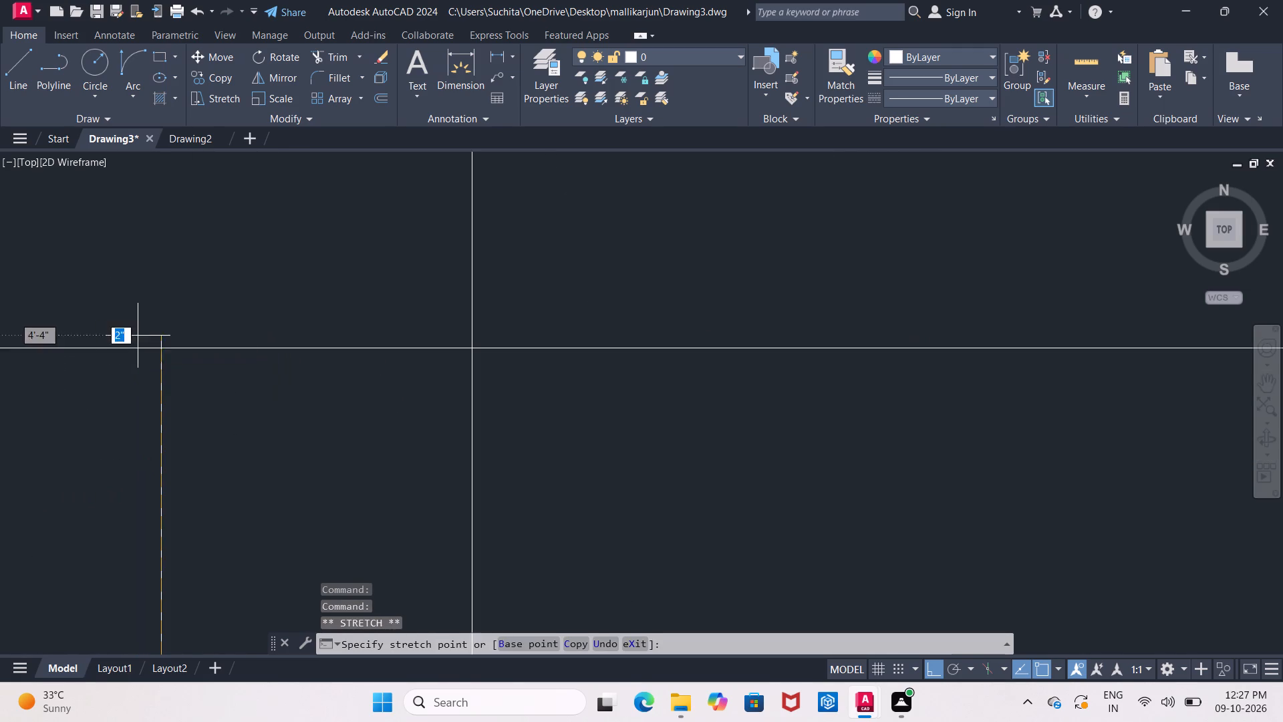
click(146, 280)
key(Escape)
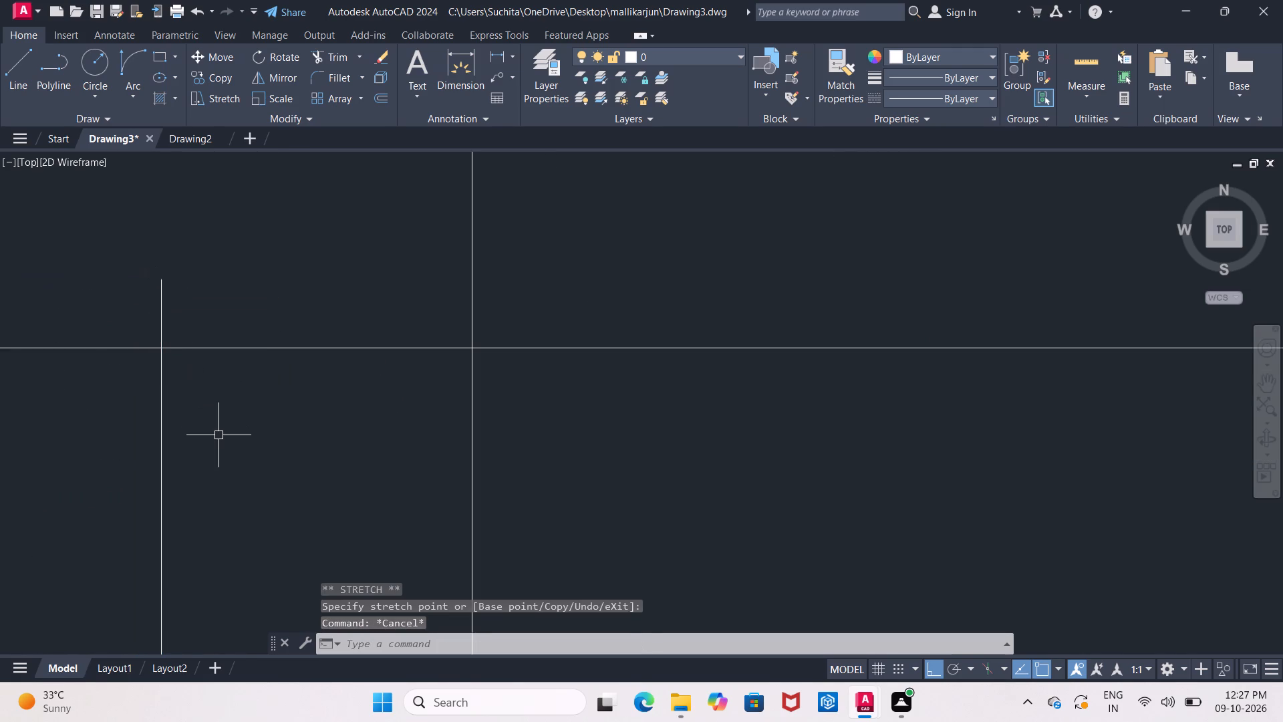
scroll(210, 431, down, 7)
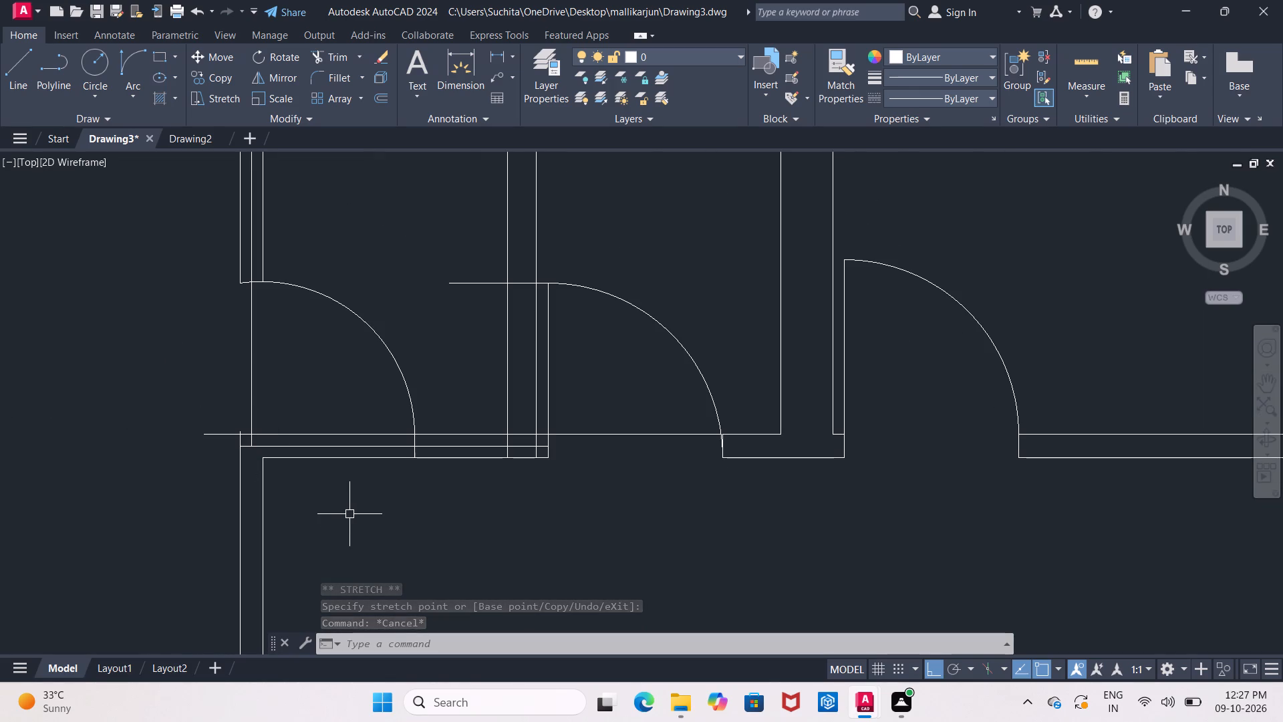
Stretch the lower west wall's inner line 7" north, past the south wall's north line.
click(265, 503)
scroll(277, 483, up, 2)
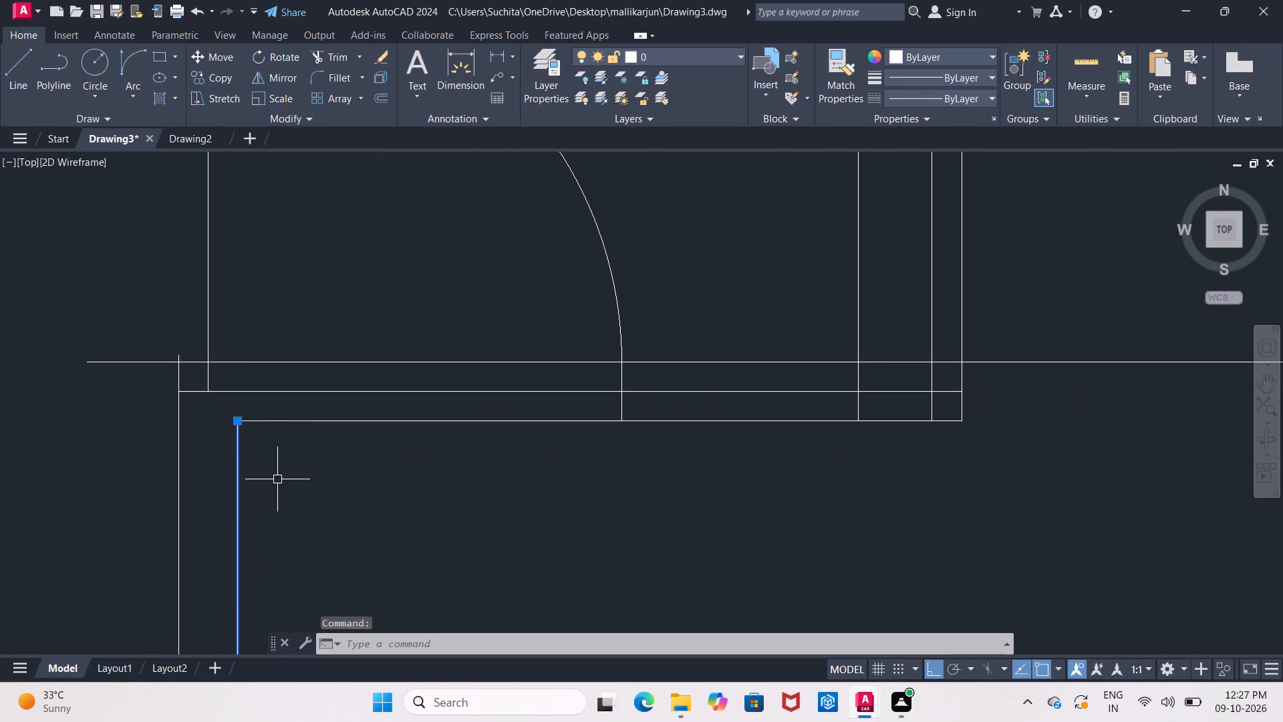
click(239, 421)
click(233, 320)
key(Escape)
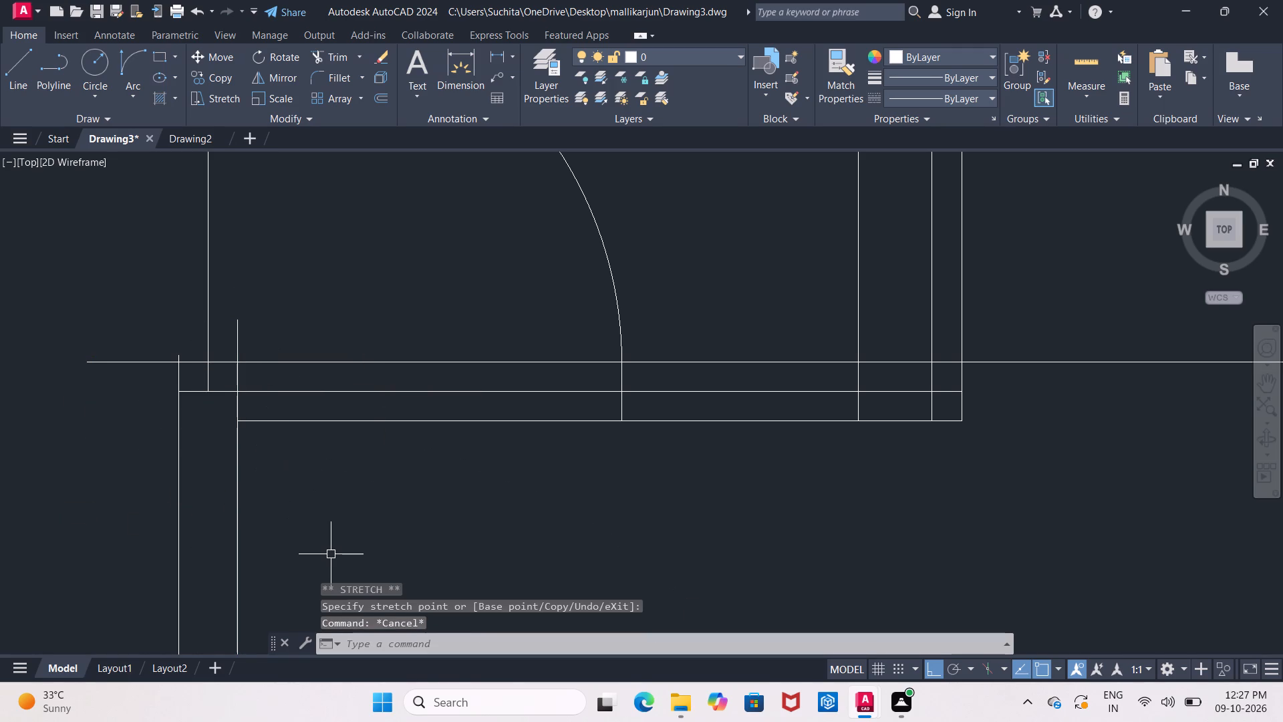
Trim the south wall's north line across the west door opening, the overhanging line ends at the corner, and the west wall's 2" offset stub.
text(tr)
key(Return)
key(Return)
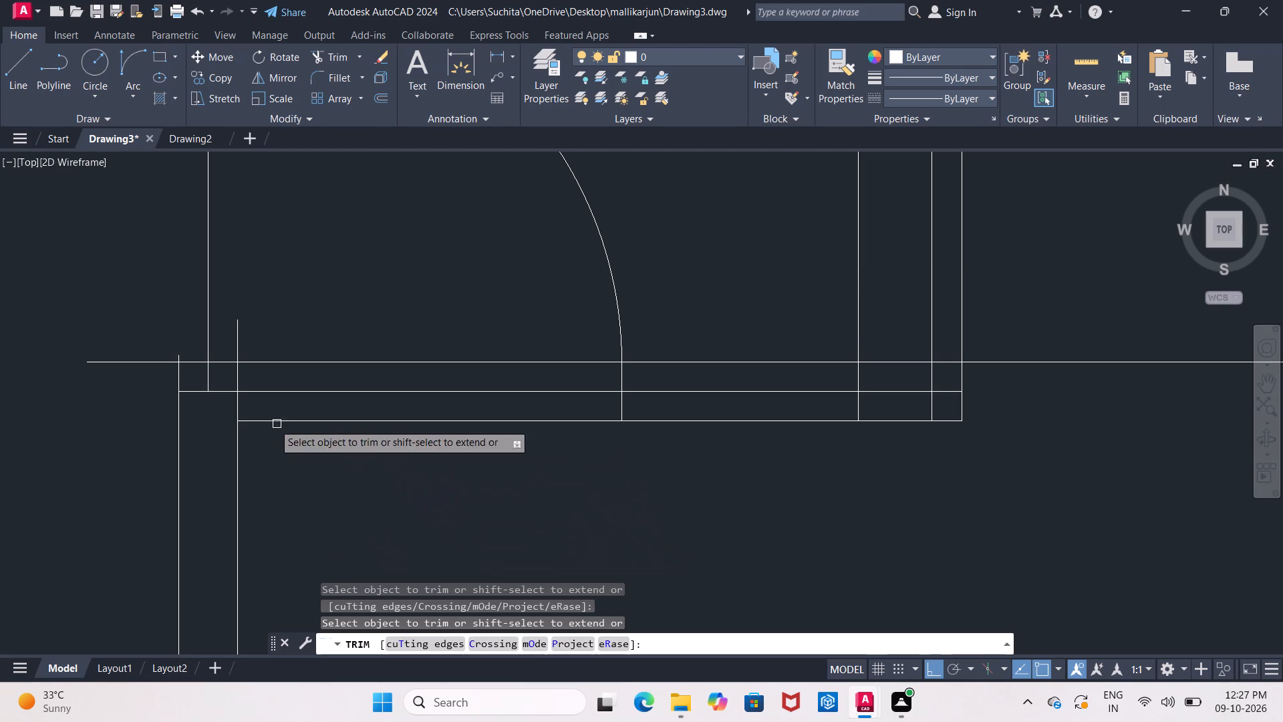
scroll(224, 380, up, 1)
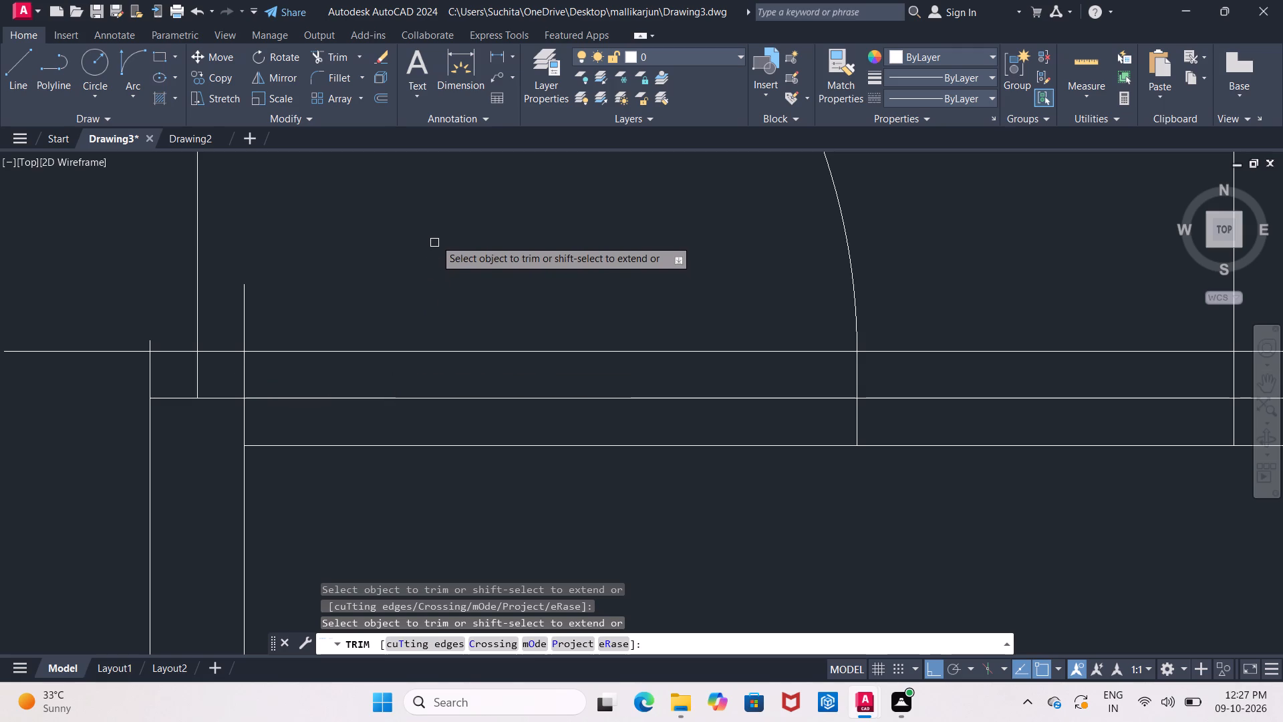
scroll(433, 230, down, 2)
middle_drag(434, 233, 350, 278)
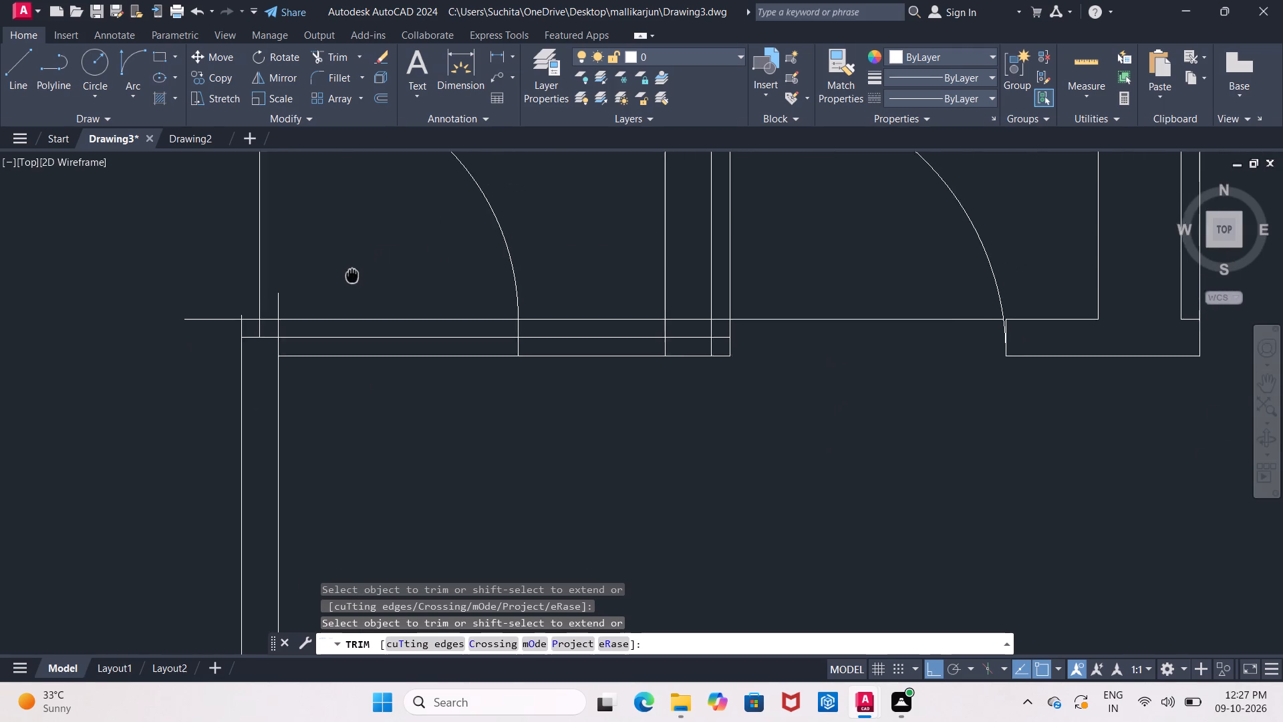
middle_drag(350, 278, 343, 297)
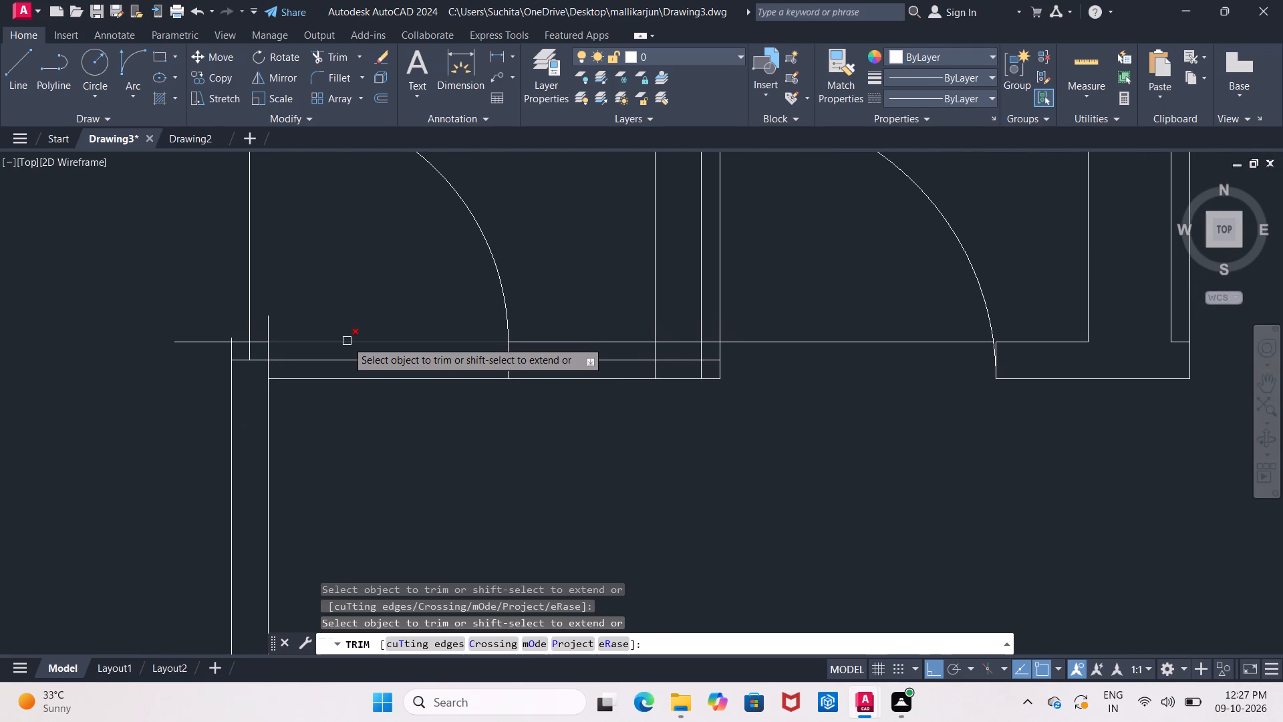
click(347, 341)
click(267, 330)
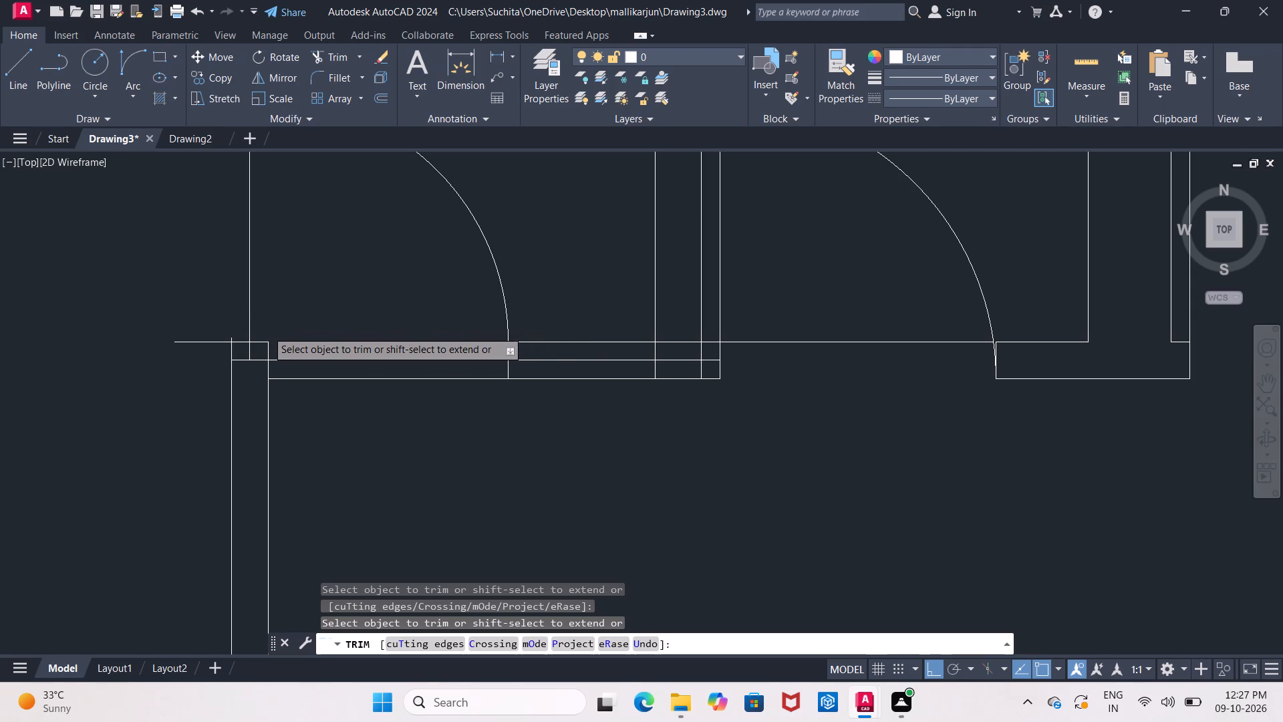
click(213, 342)
scroll(230, 337, up, 2)
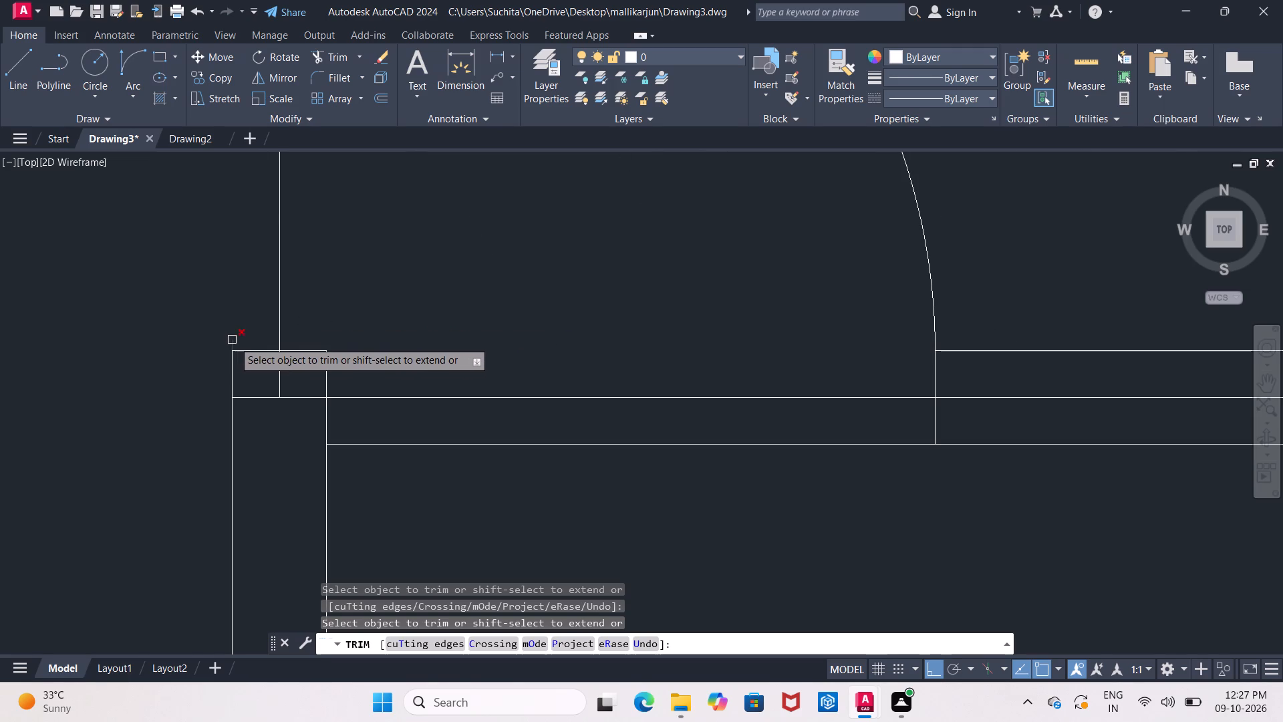
click(235, 342)
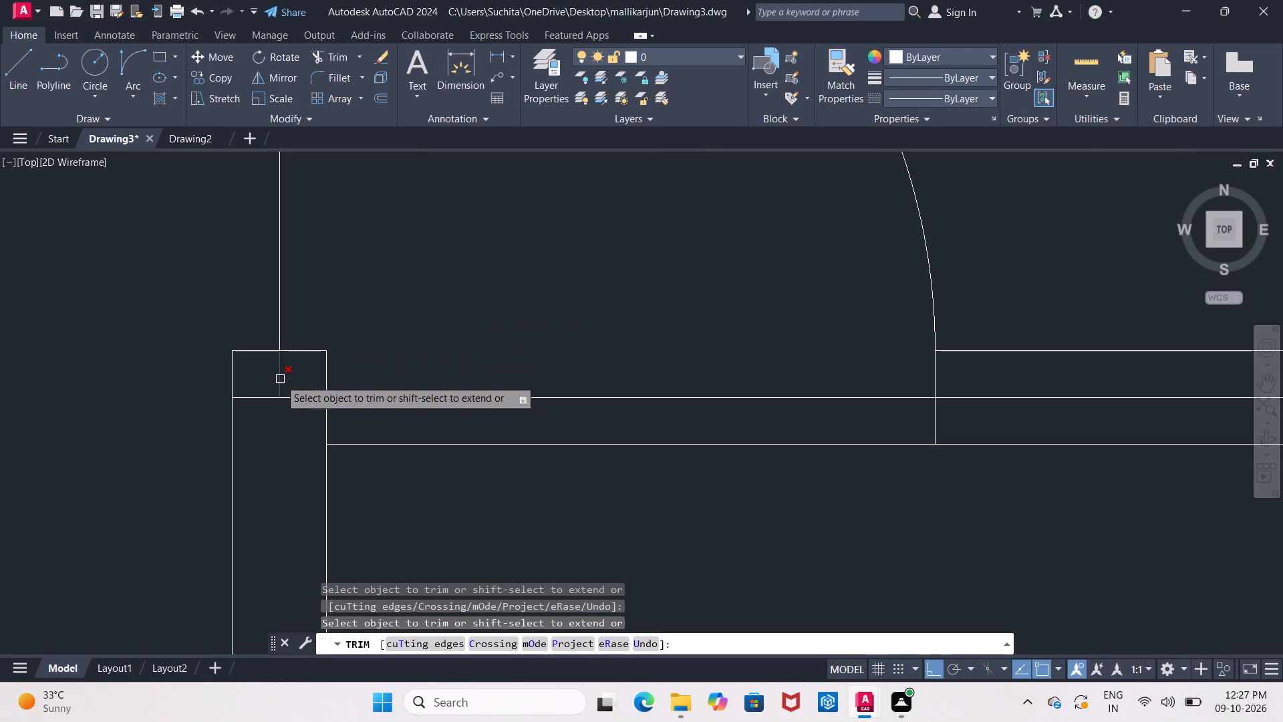
click(279, 379)
scroll(450, 293, down, 2)
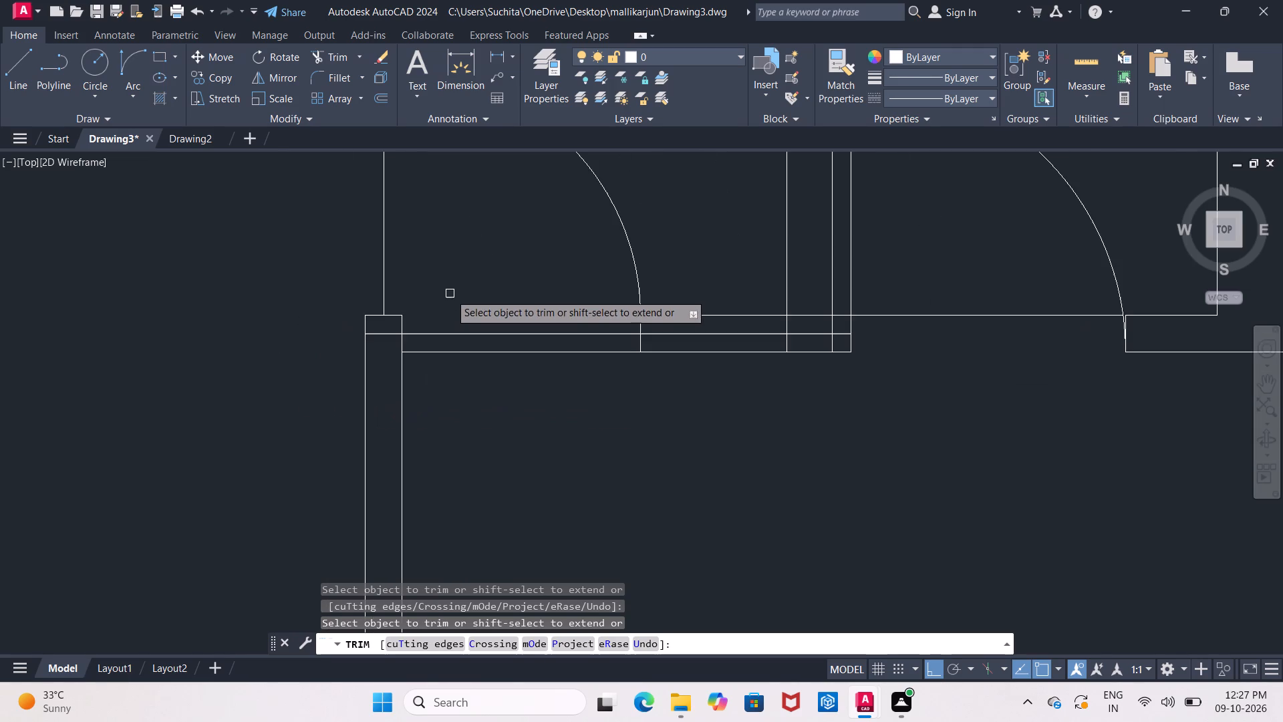
middle_drag(450, 293, 209, 337)
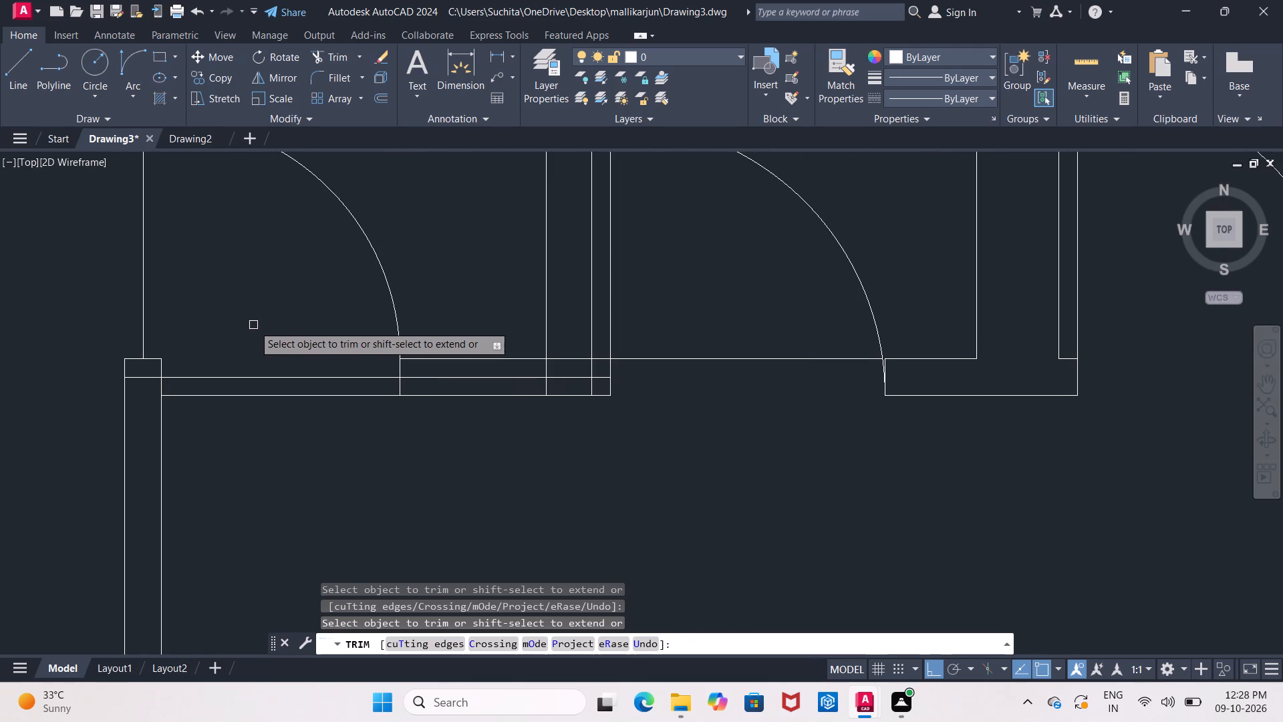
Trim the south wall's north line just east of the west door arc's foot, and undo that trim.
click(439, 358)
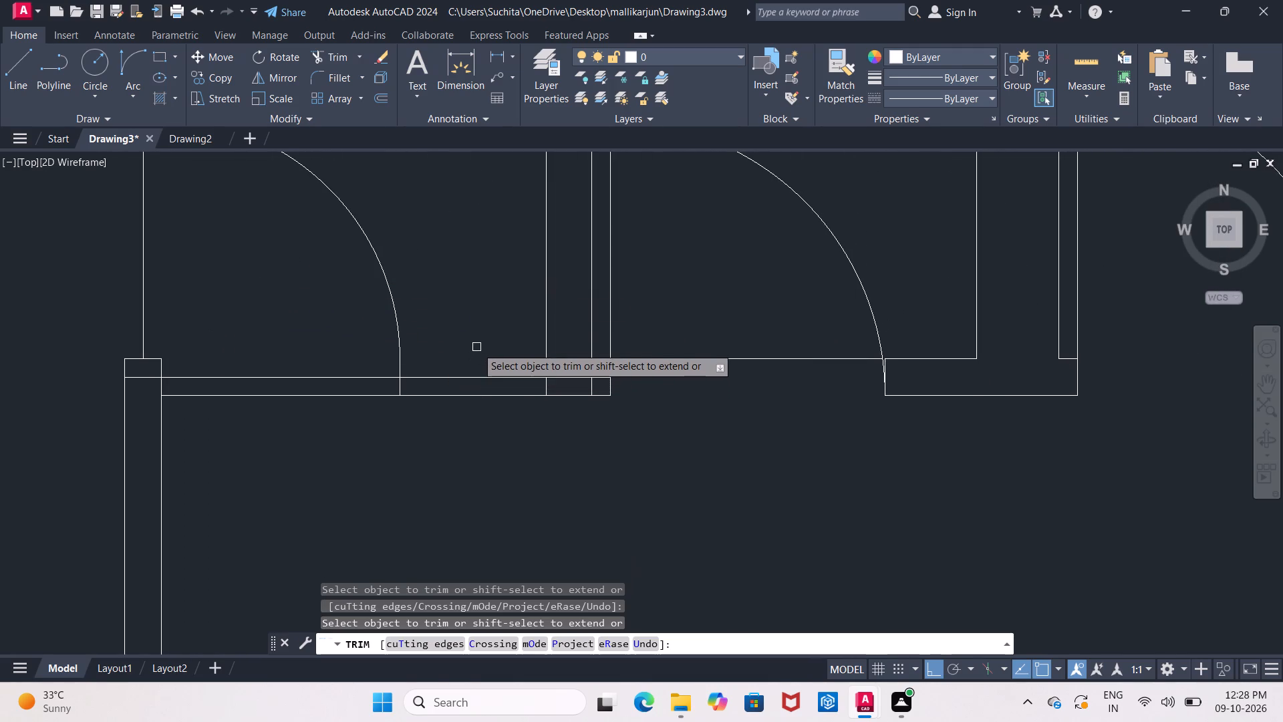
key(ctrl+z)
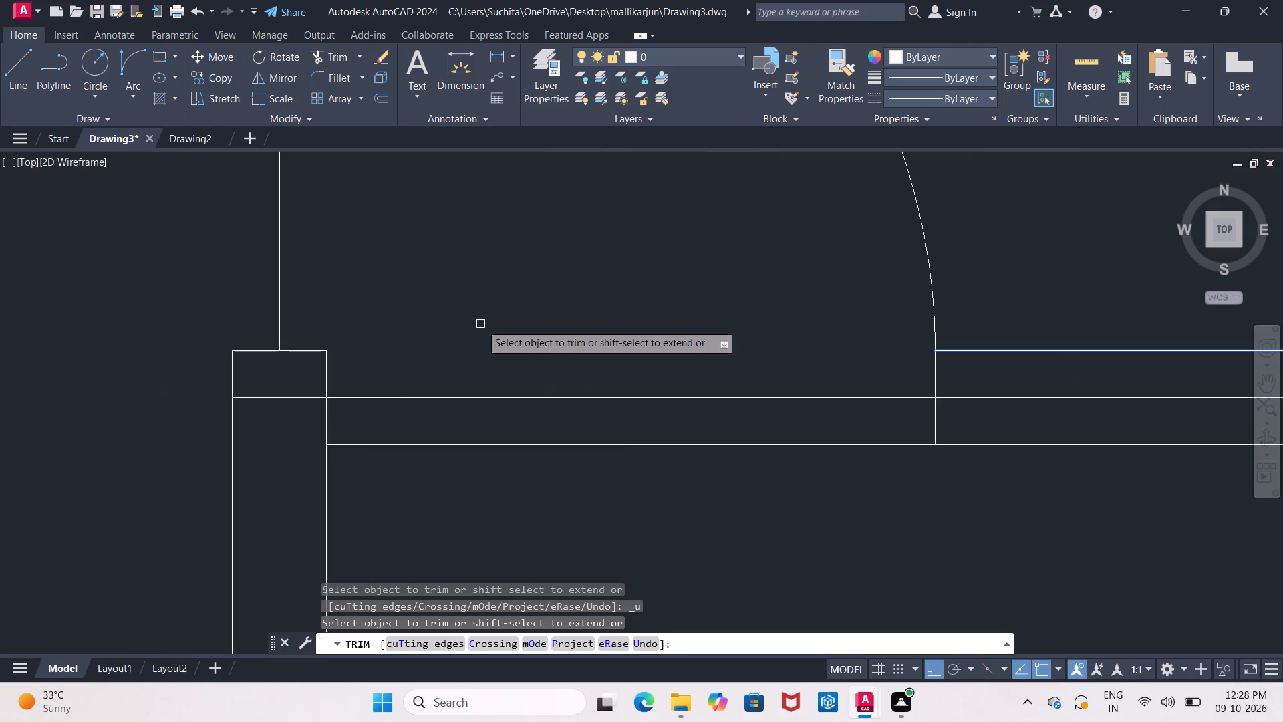
Trim the corner jamb's east line below the south wall's 2" offset line, and that offset line inside the west wall.
scroll(577, 326, down, 1)
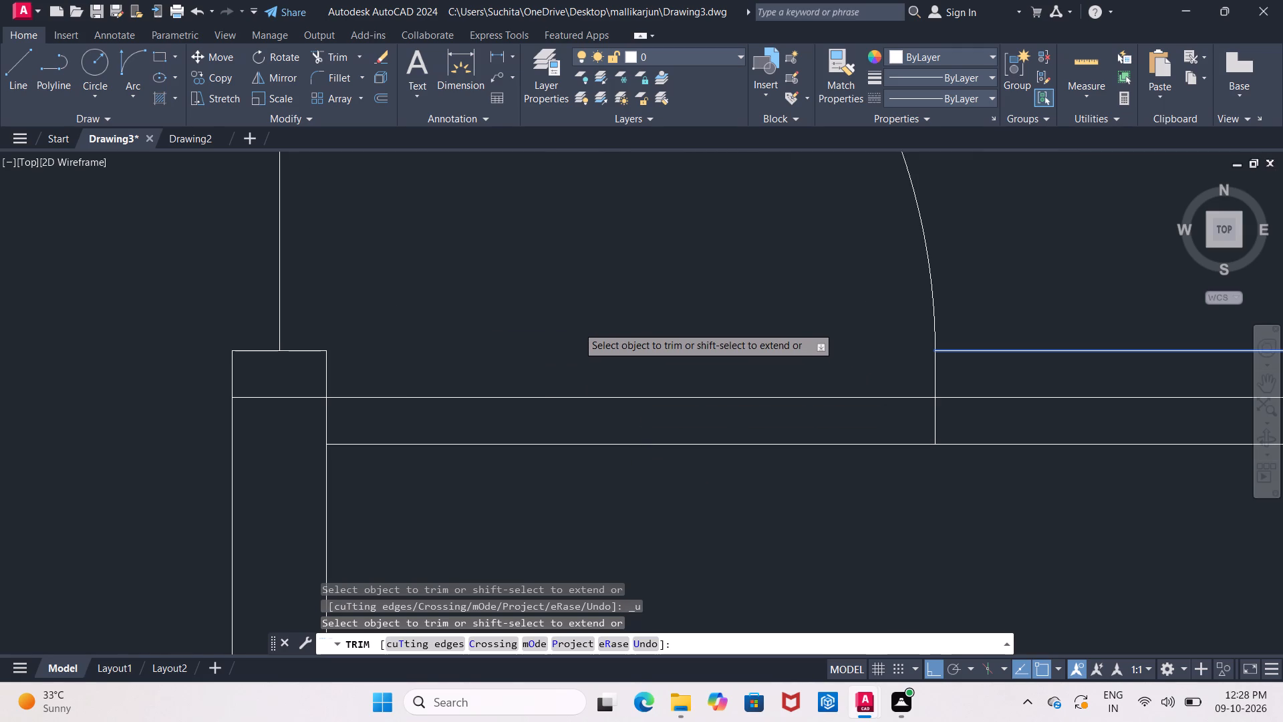
middle_drag(577, 326, 375, 299)
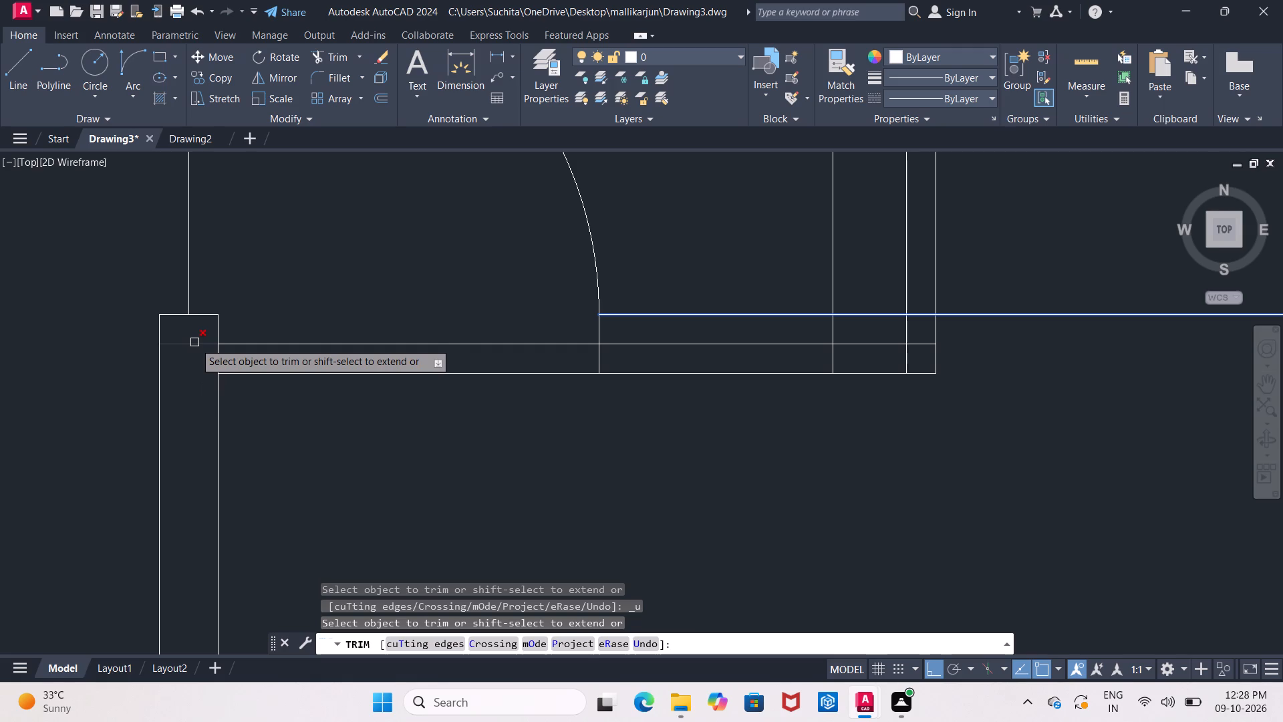
scroll(201, 350, up, 2)
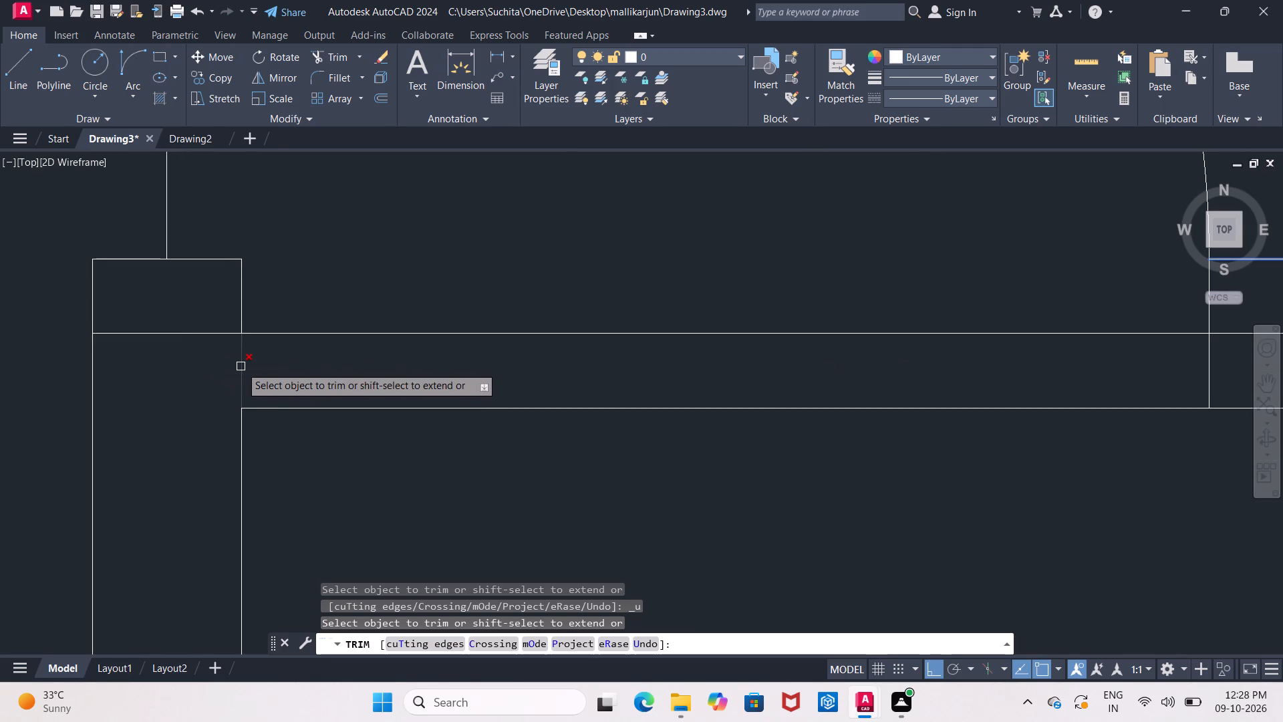
click(241, 366)
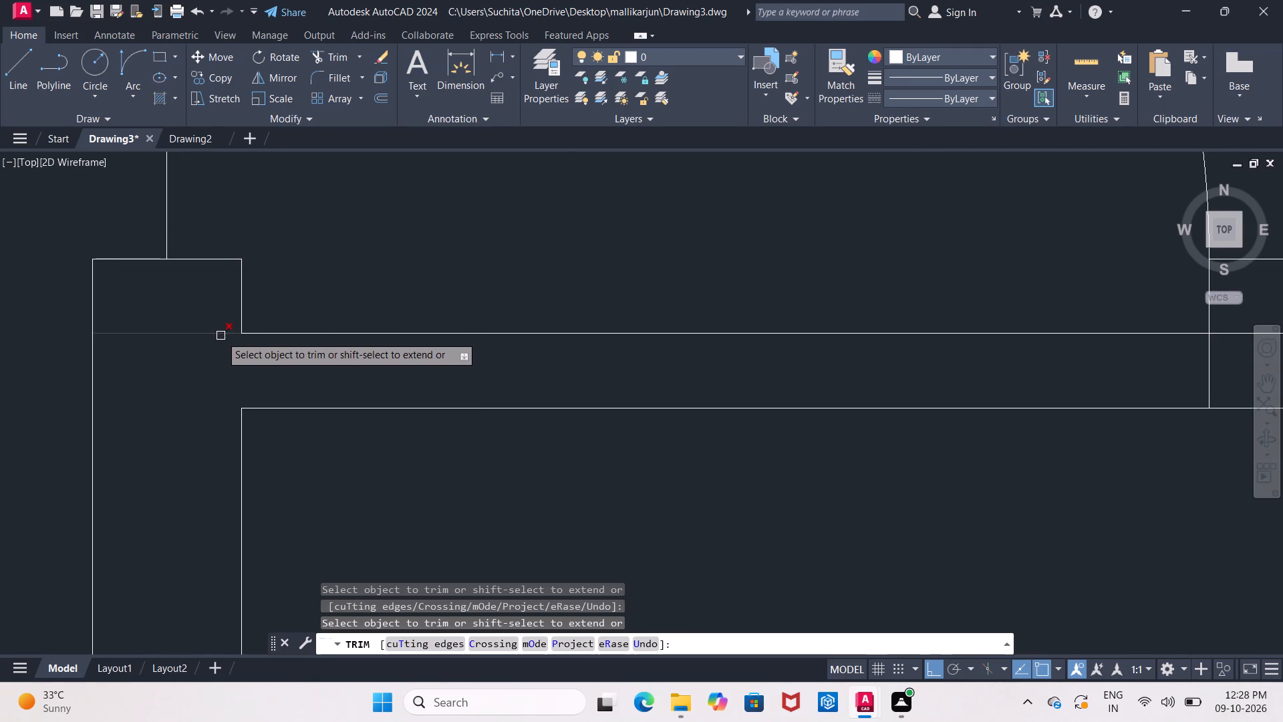
click(221, 336)
scroll(216, 342, down, 3)
middle_drag(317, 408, 183, 430)
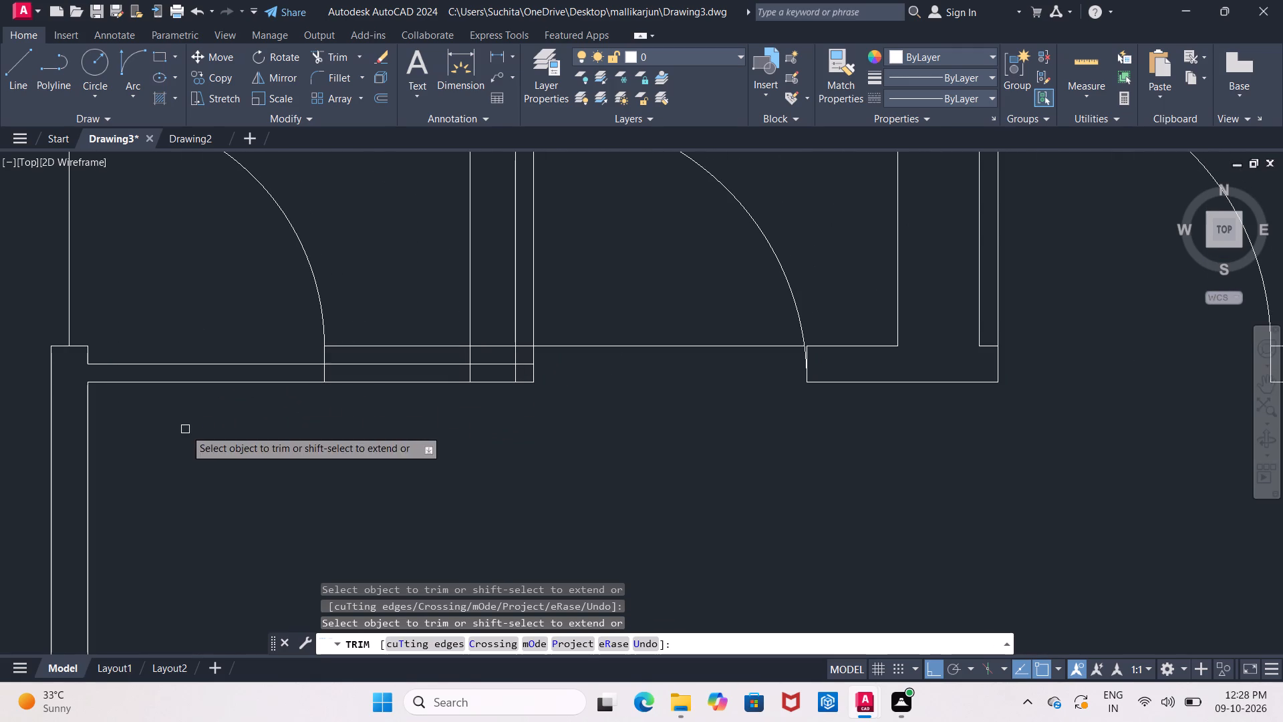
key(Escape)
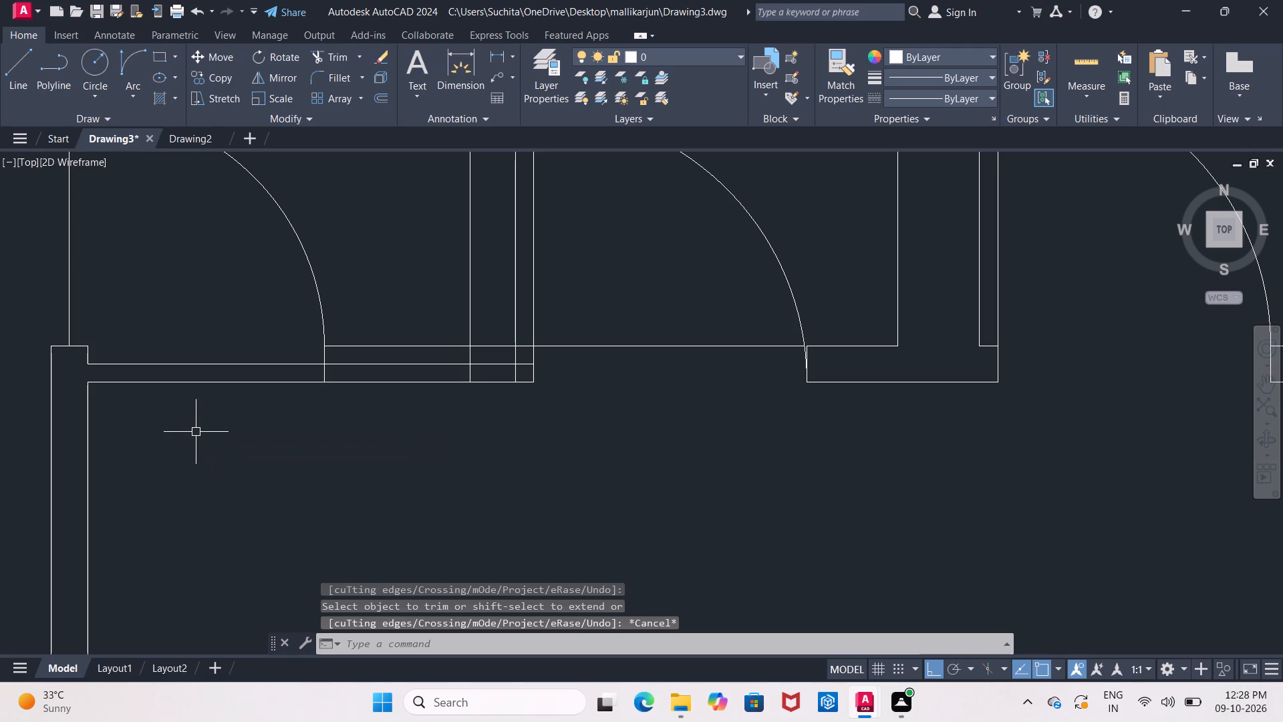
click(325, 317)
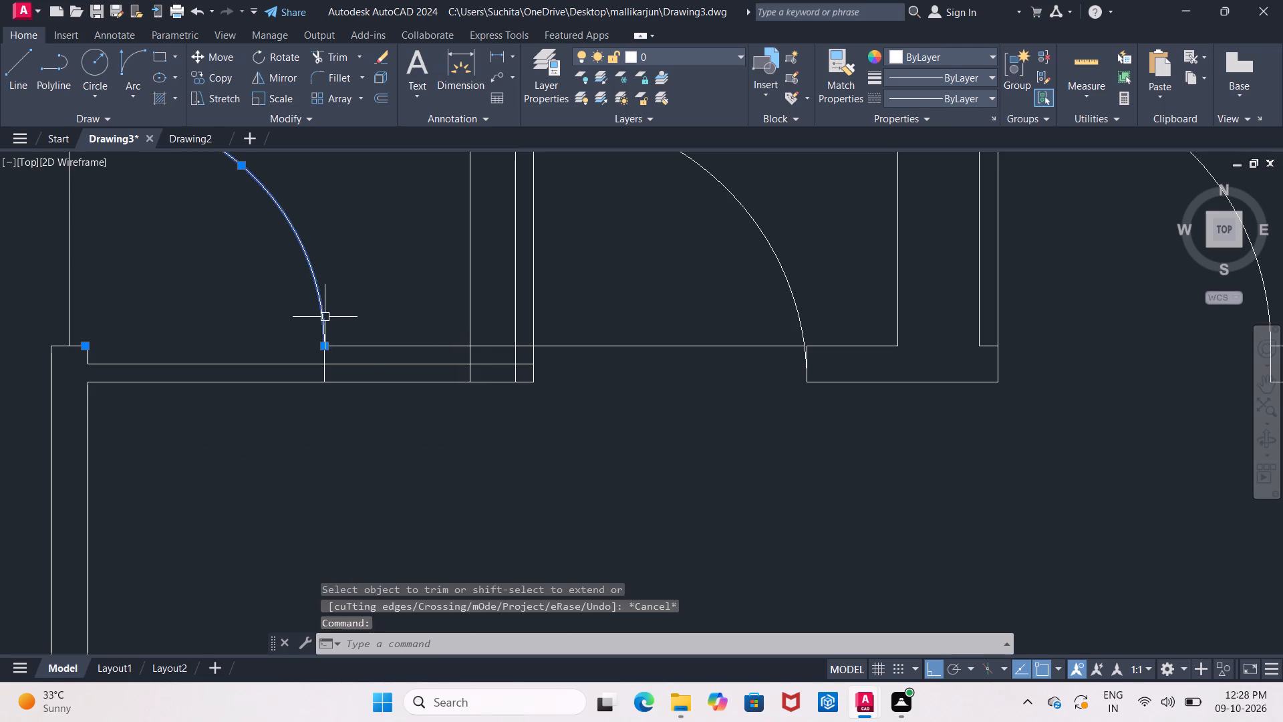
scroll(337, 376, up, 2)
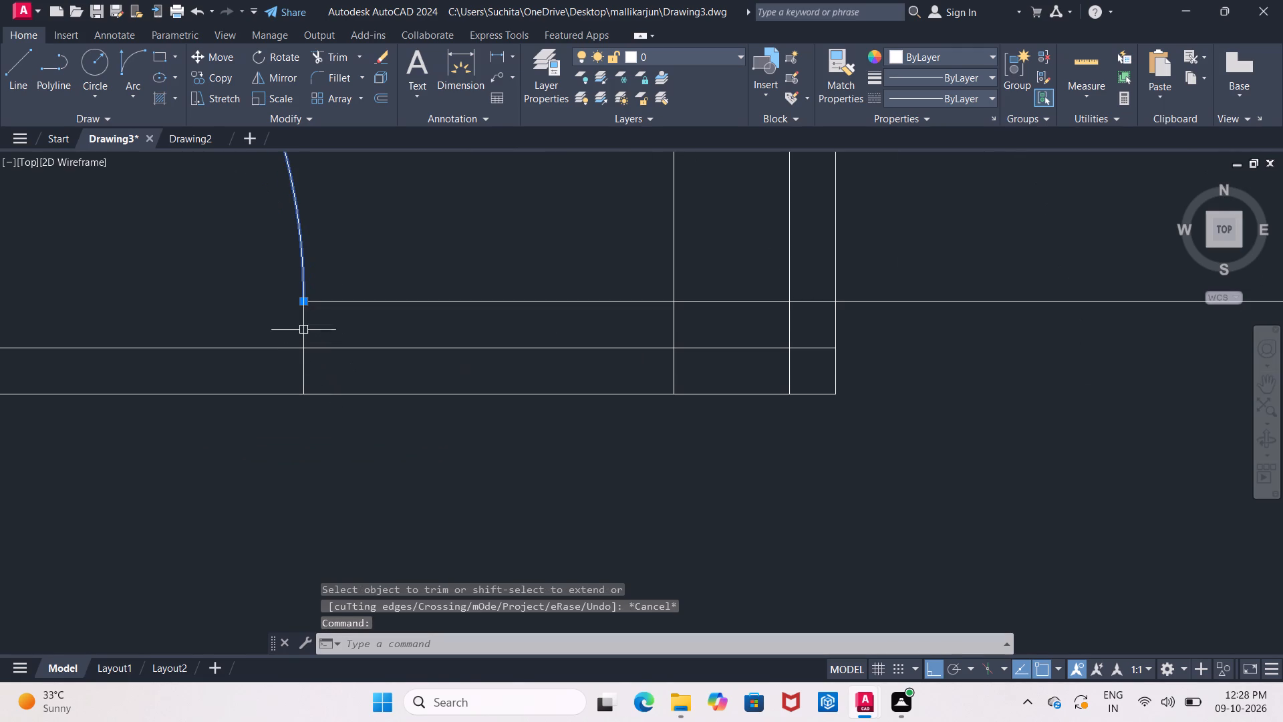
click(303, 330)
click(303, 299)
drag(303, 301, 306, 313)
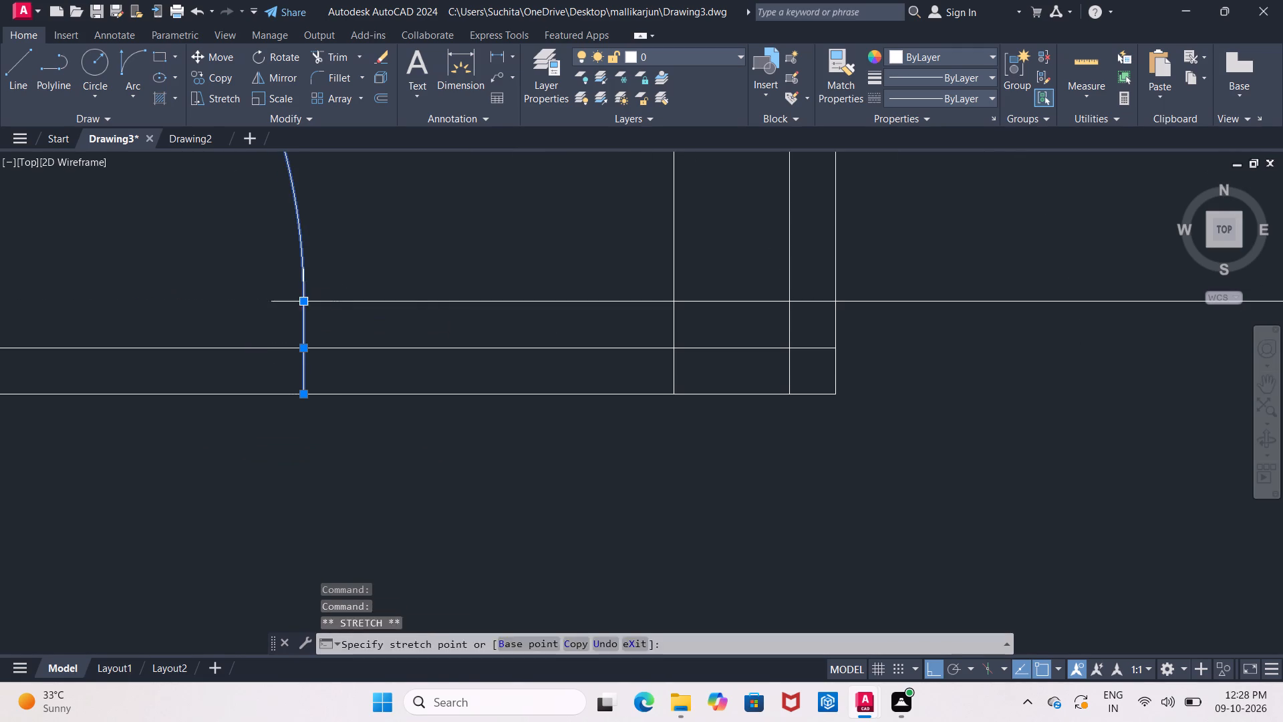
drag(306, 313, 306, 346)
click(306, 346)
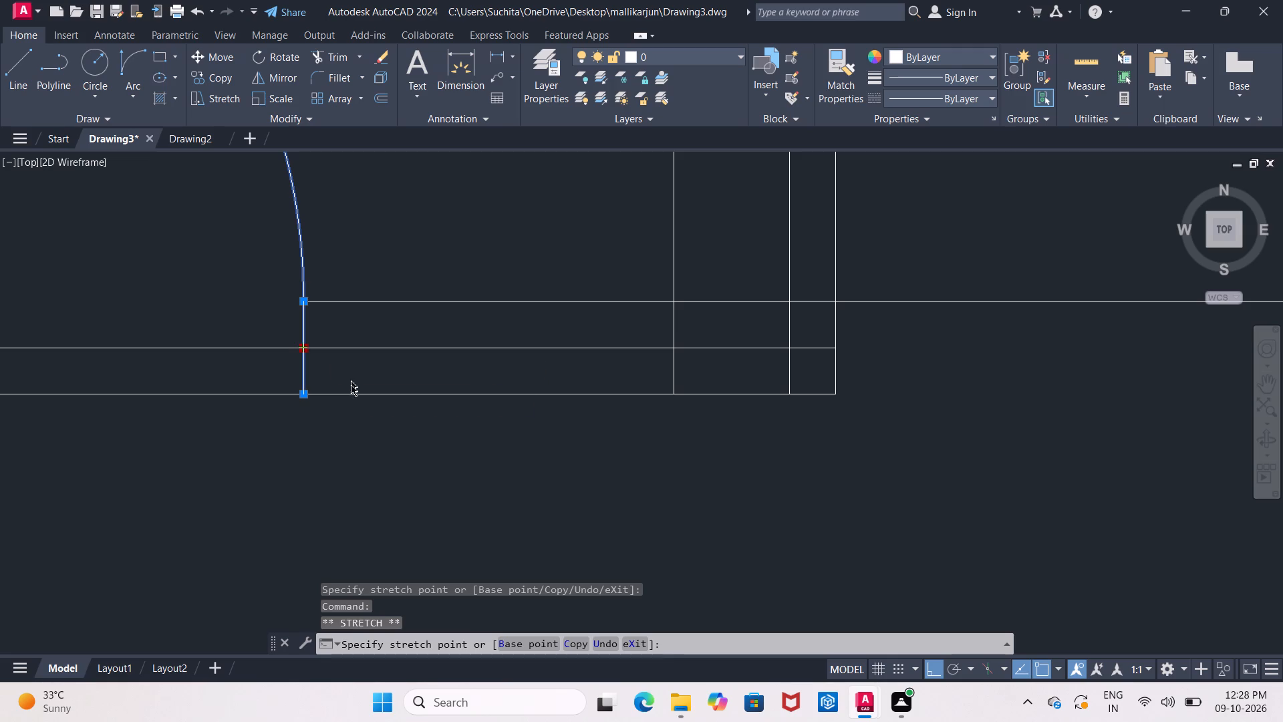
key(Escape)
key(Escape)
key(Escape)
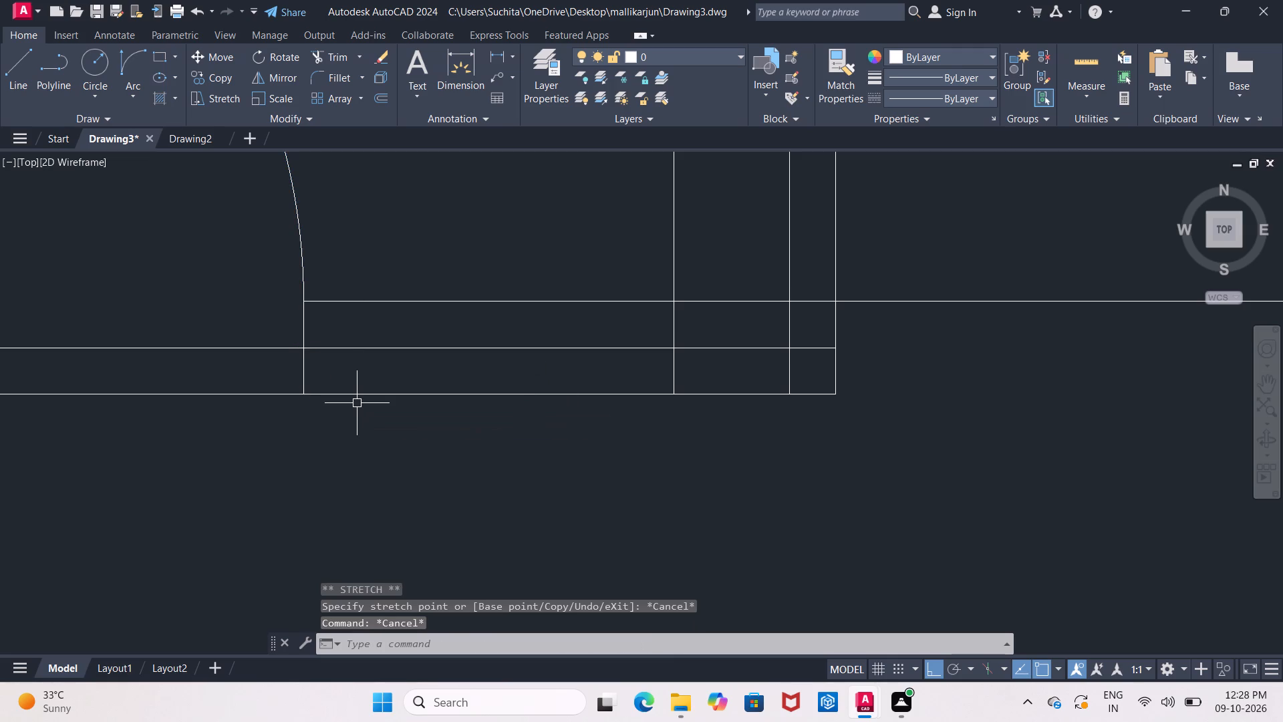
Erase the short vertical line crossing the south wall at the foot of the west door's swing arc.
click(303, 376)
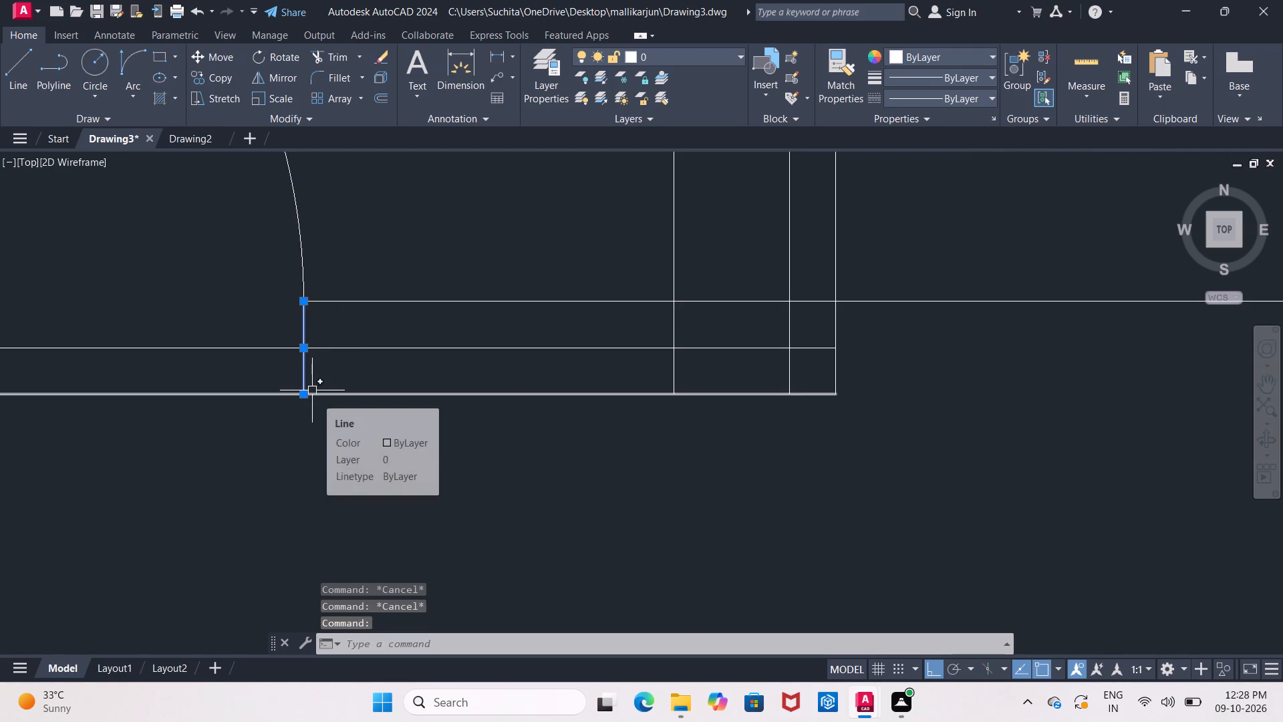
key(Delete)
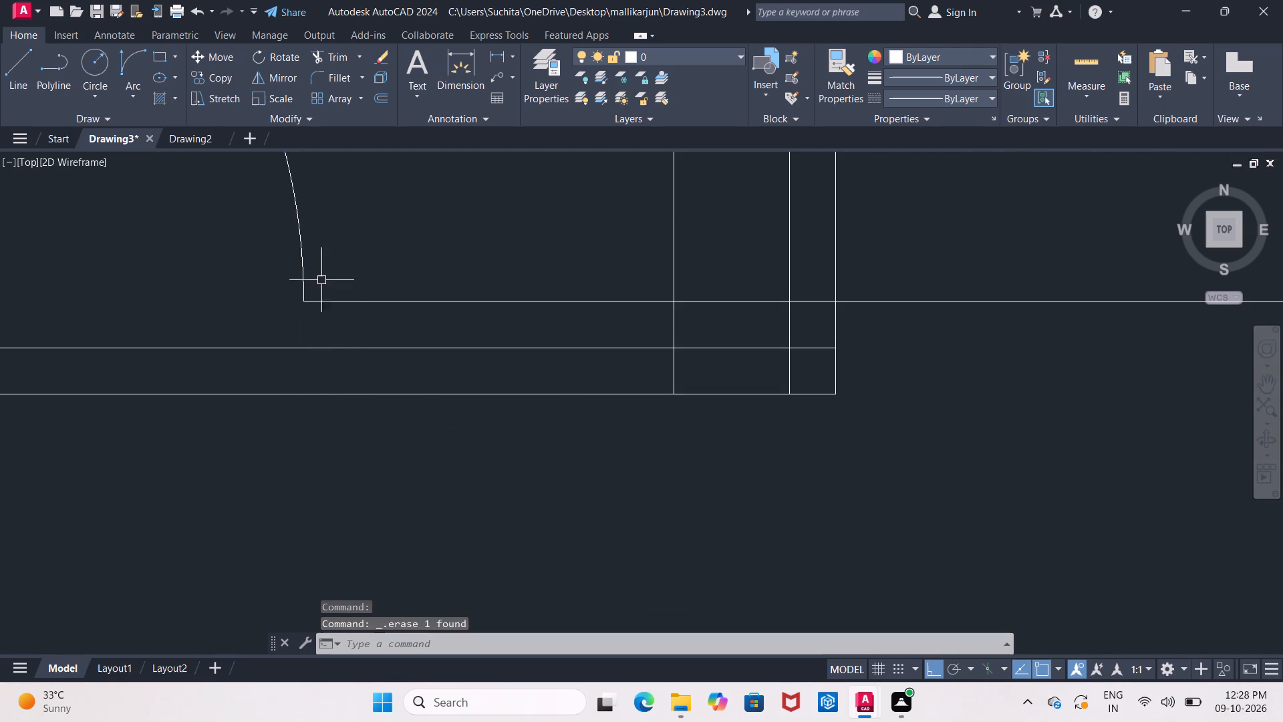
Turn Ortho mode off while starting to stretch the lower end of the west door's swing arc.
click(303, 266)
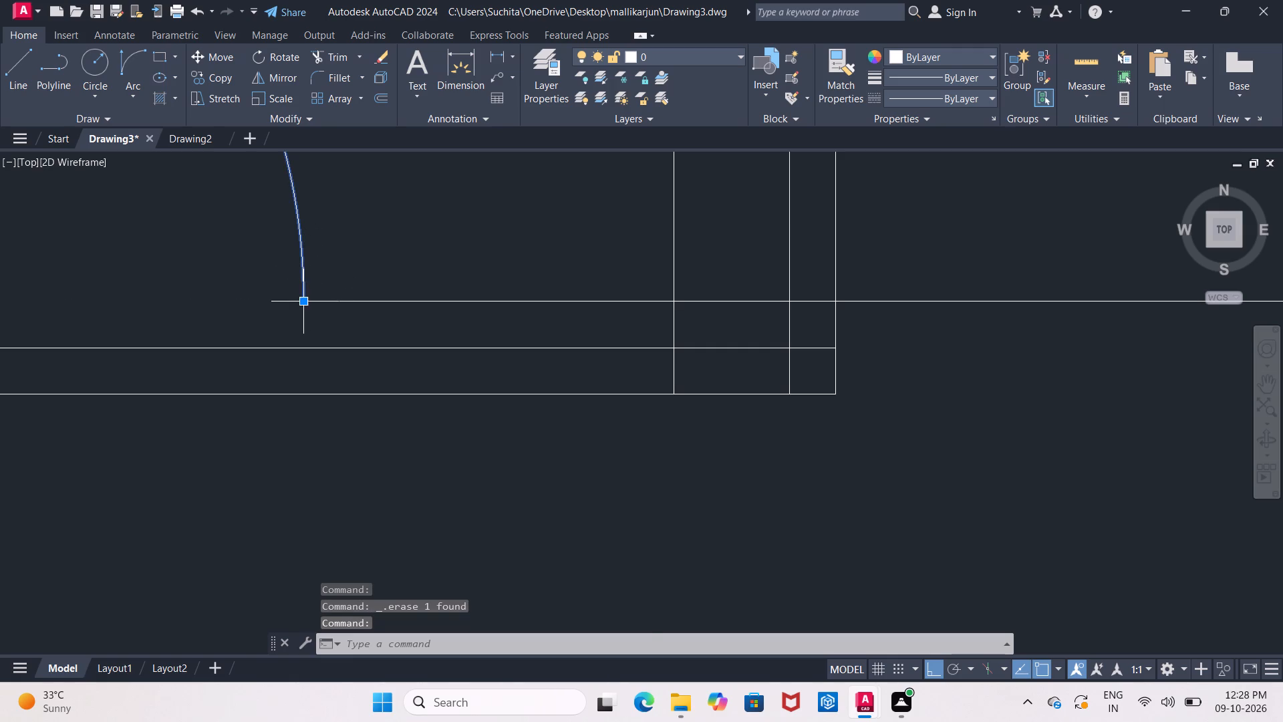
click(307, 299)
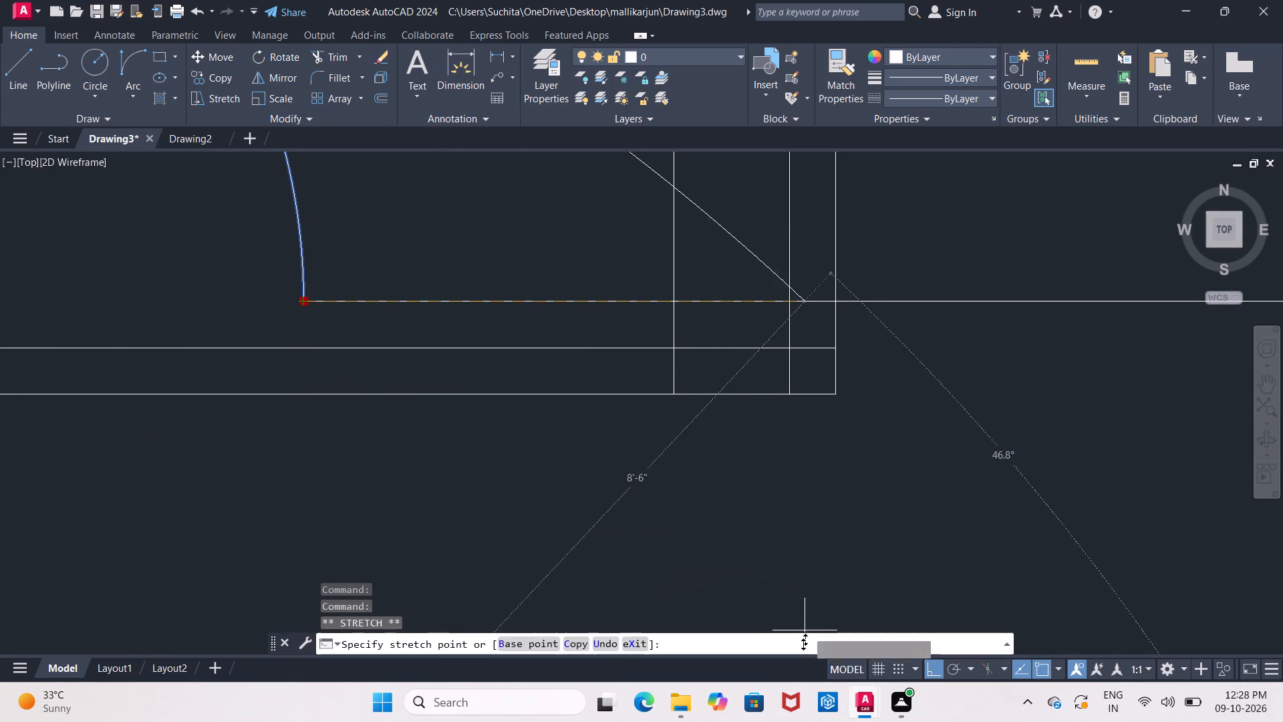
click(939, 669)
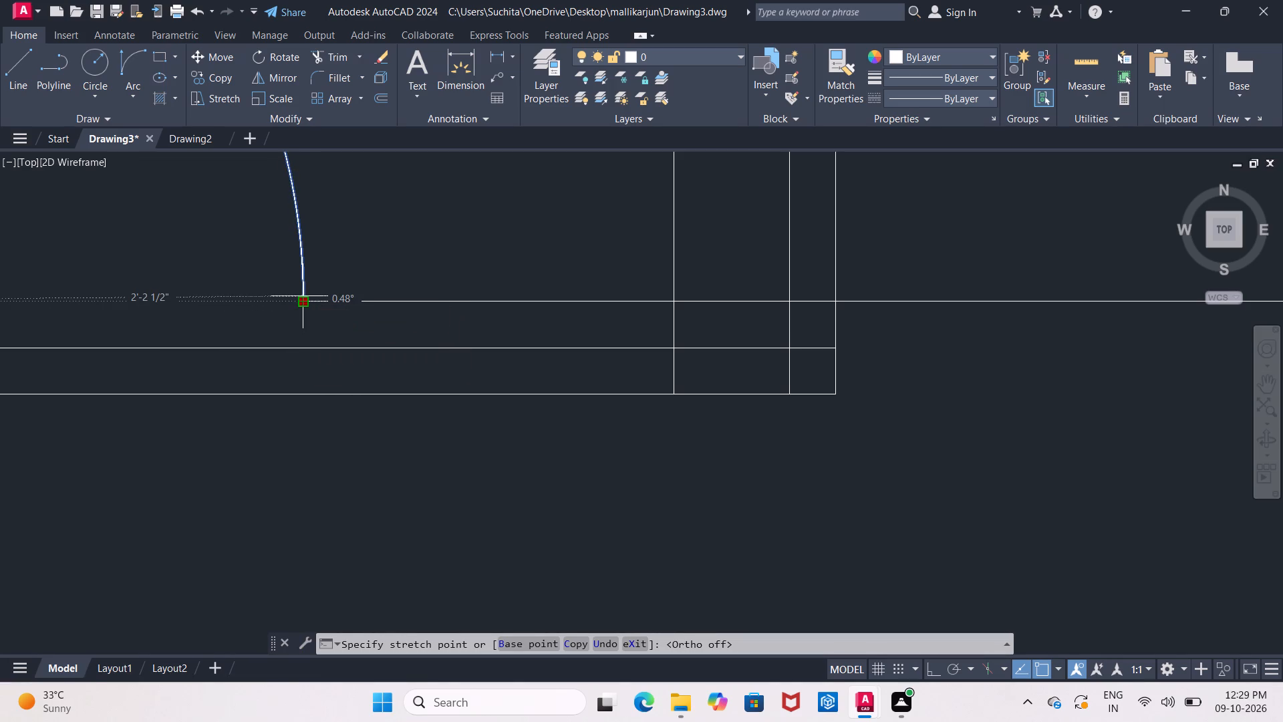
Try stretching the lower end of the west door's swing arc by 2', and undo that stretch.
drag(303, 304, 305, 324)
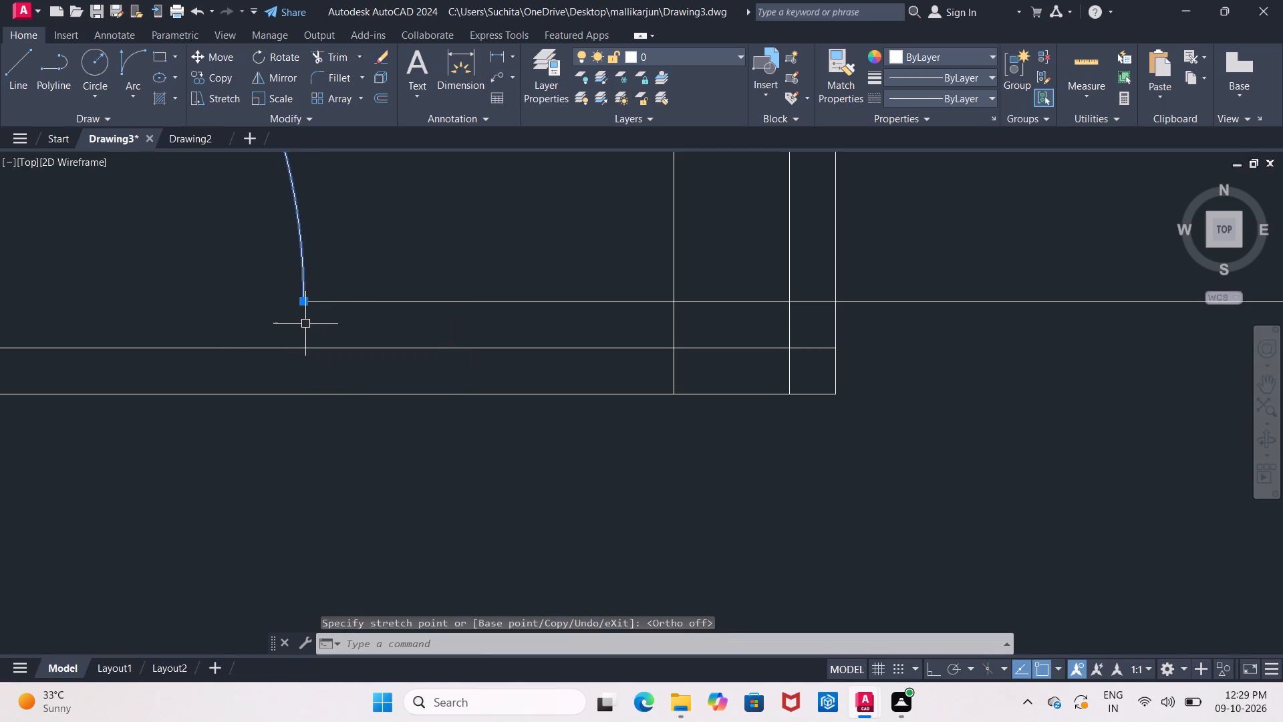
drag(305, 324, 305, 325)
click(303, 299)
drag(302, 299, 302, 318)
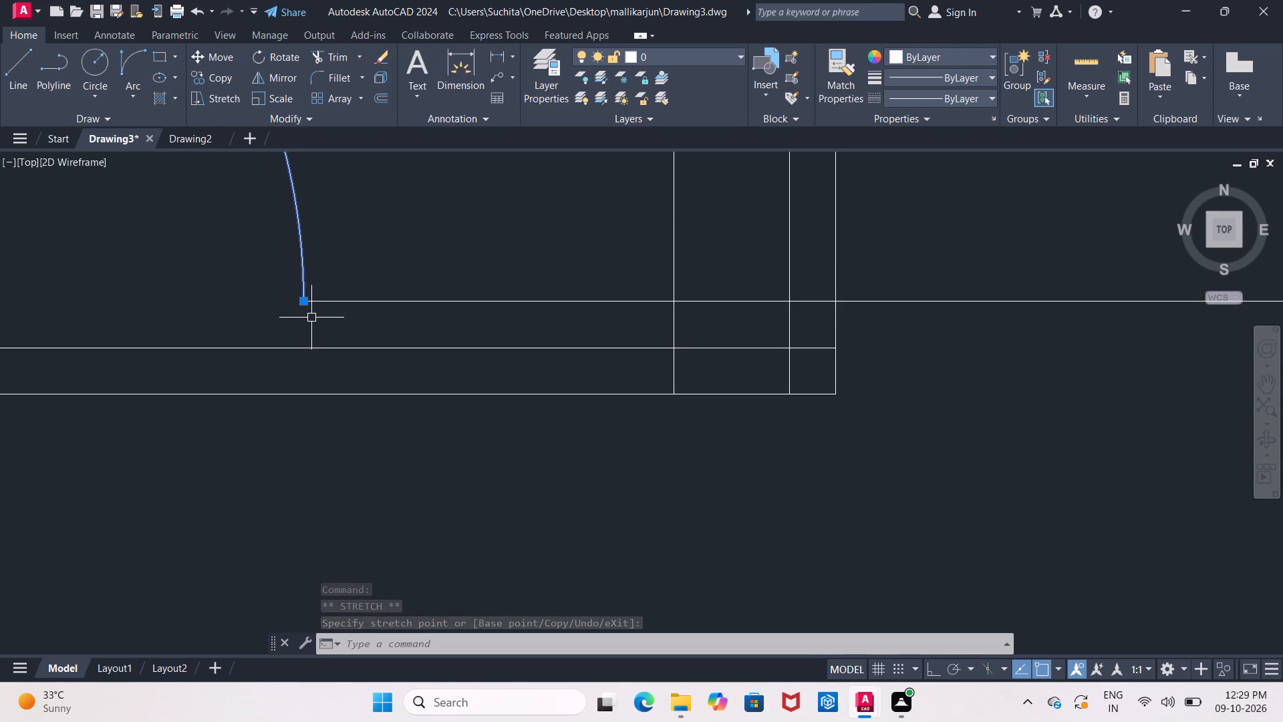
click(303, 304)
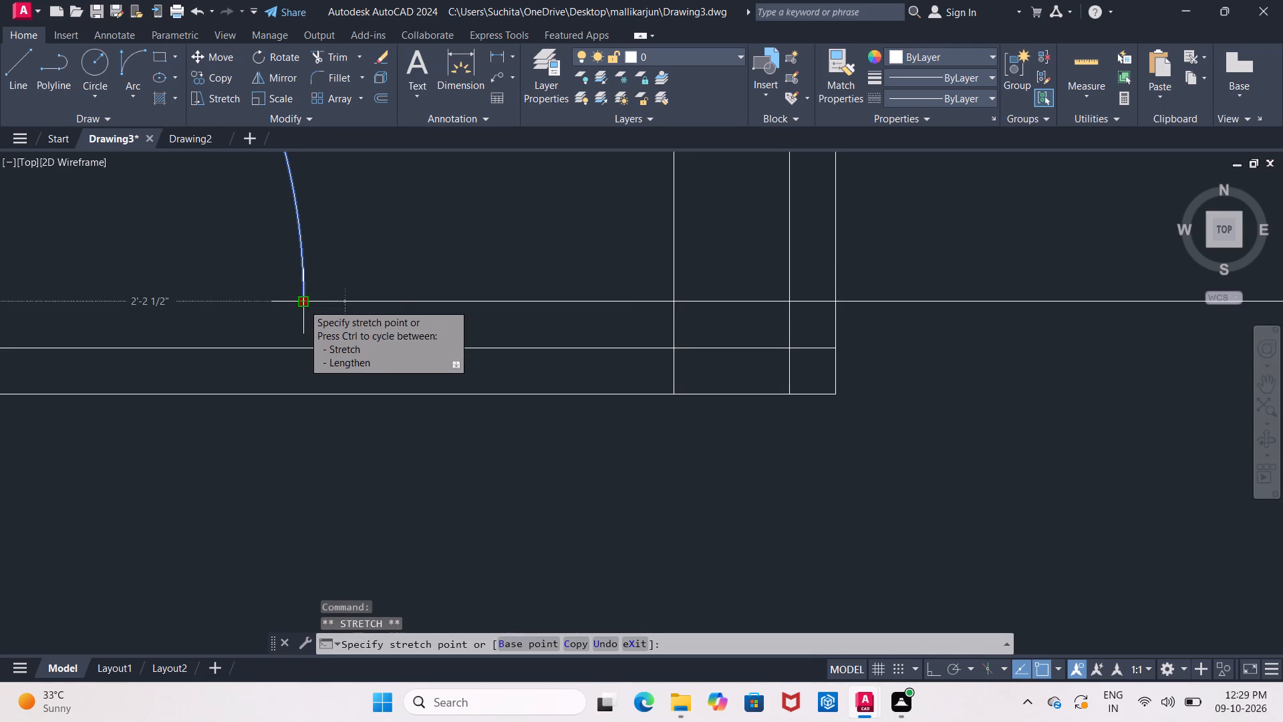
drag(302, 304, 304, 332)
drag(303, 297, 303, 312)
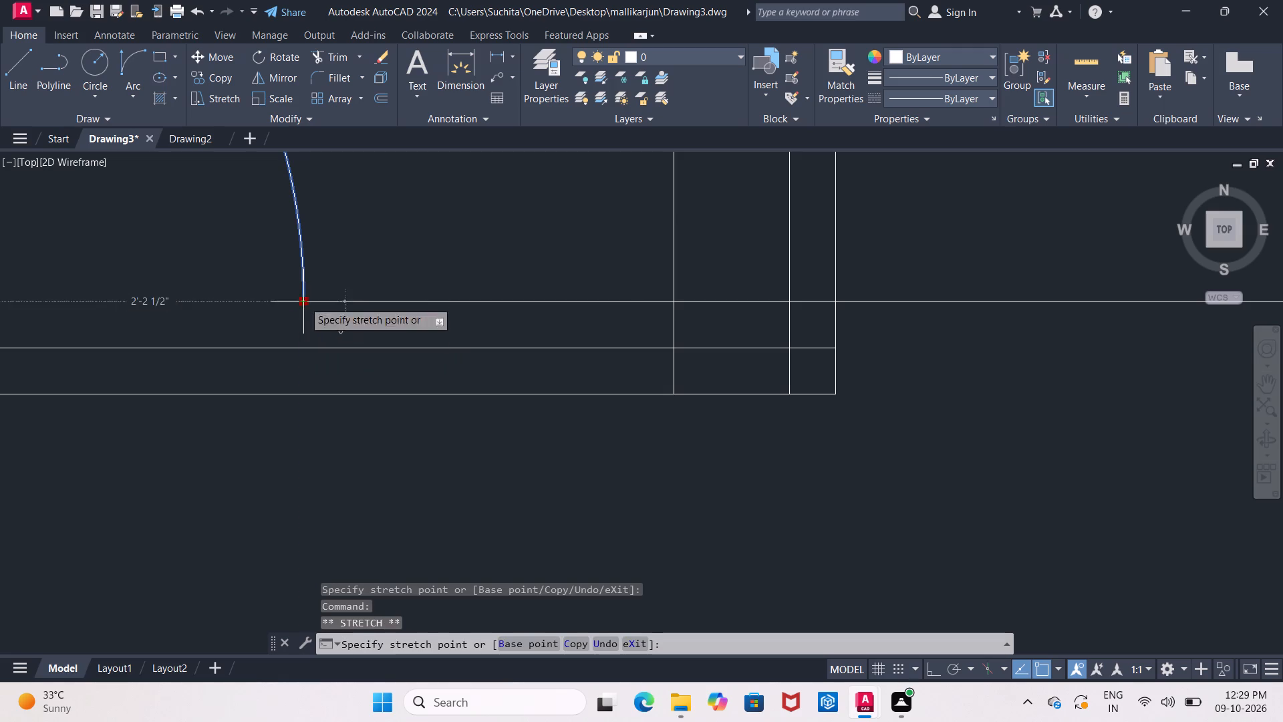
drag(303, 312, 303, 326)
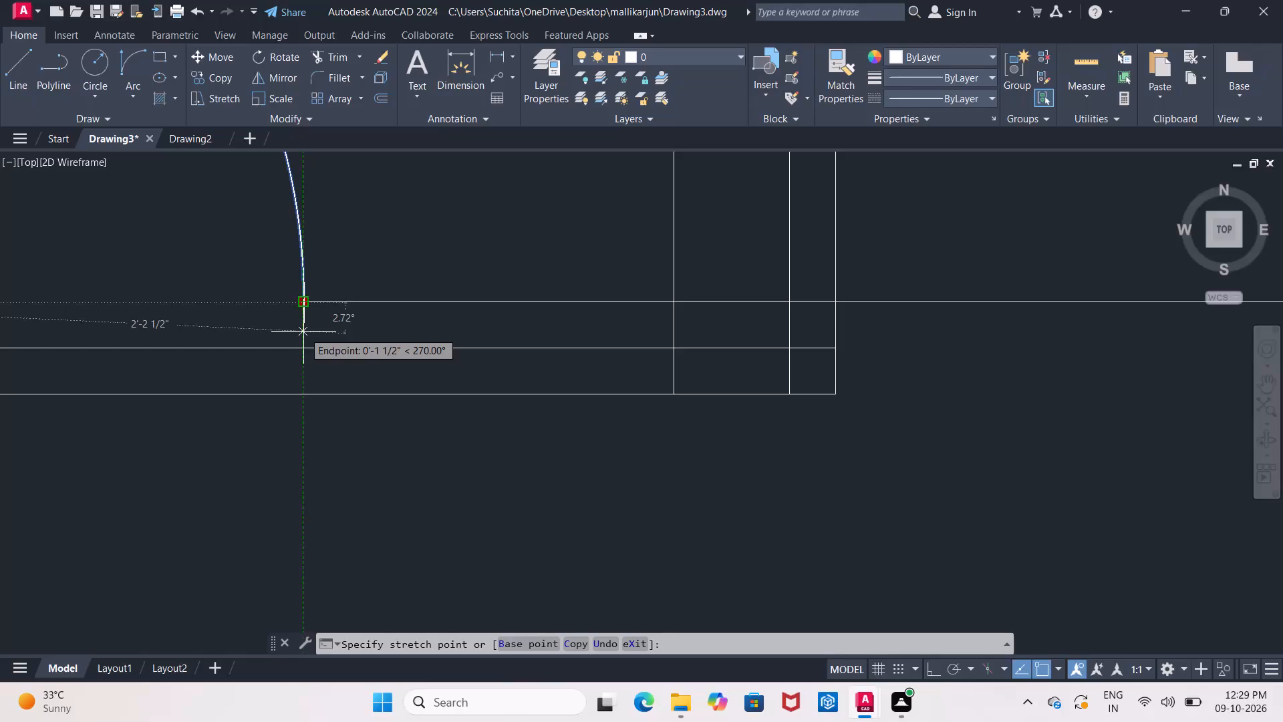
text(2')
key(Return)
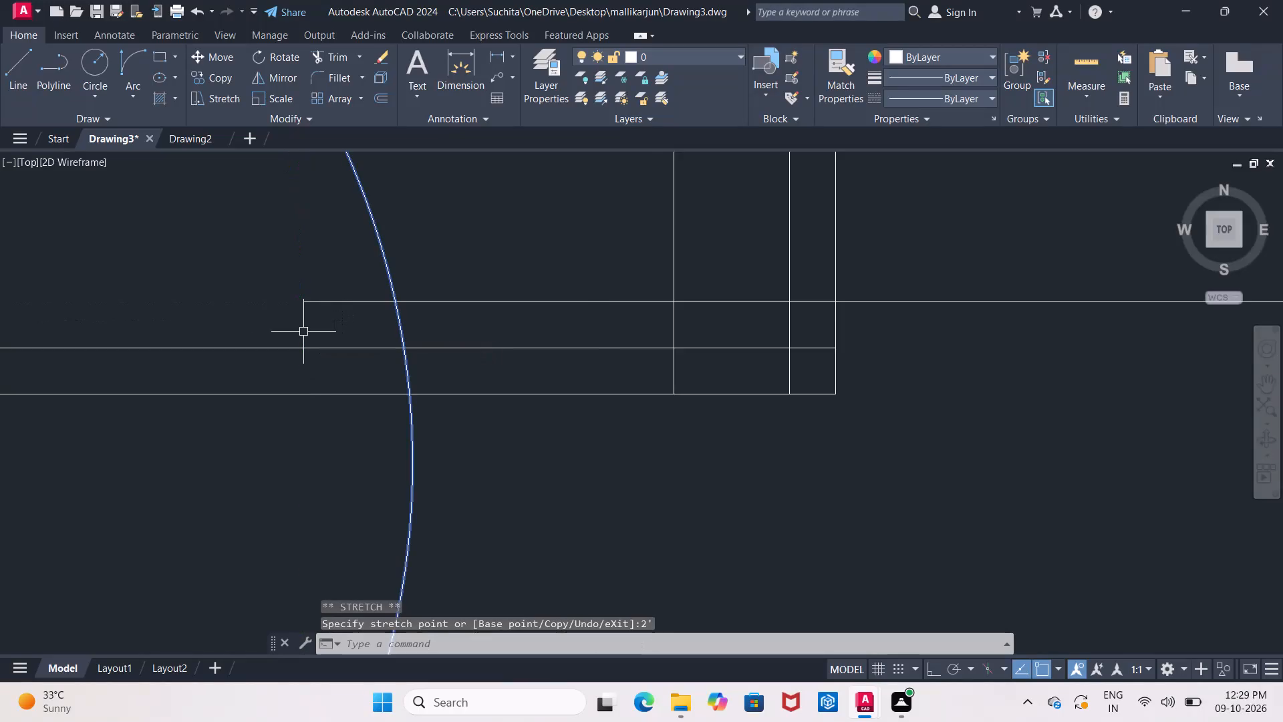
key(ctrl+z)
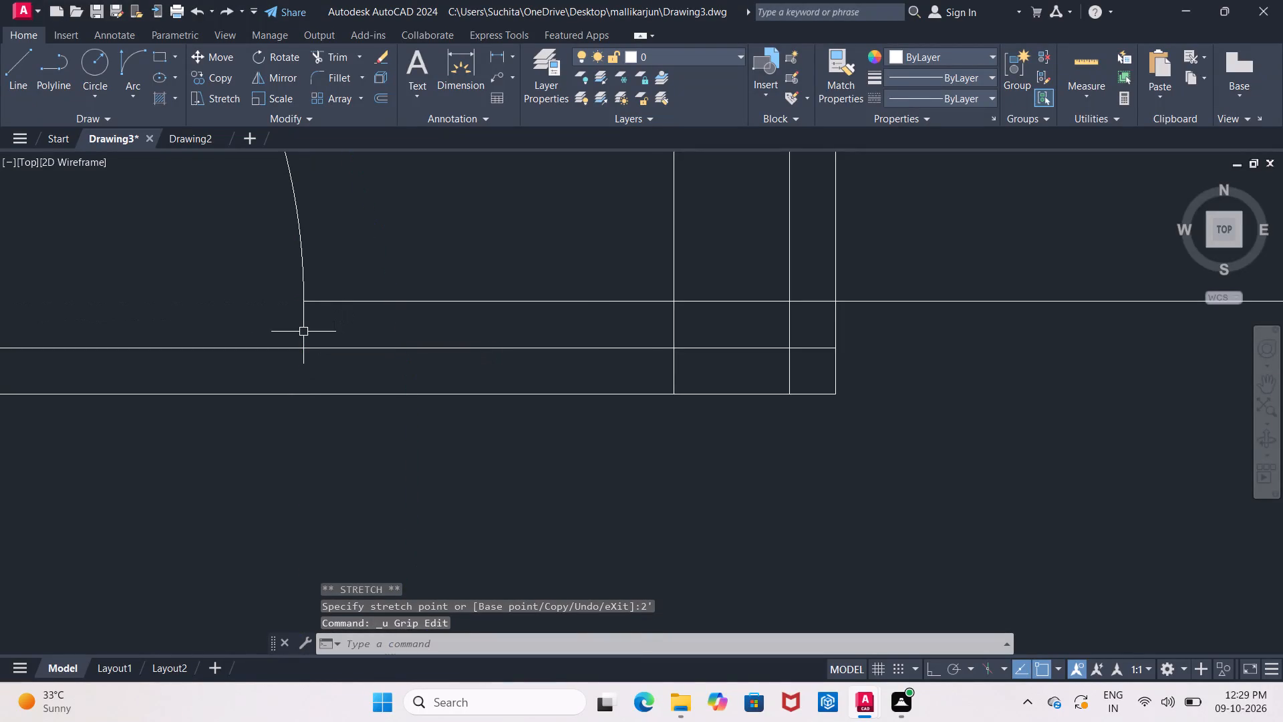
Stretch the lower end of the west door's swing arc straight down to the south wall's 2" offset line.
click(307, 267)
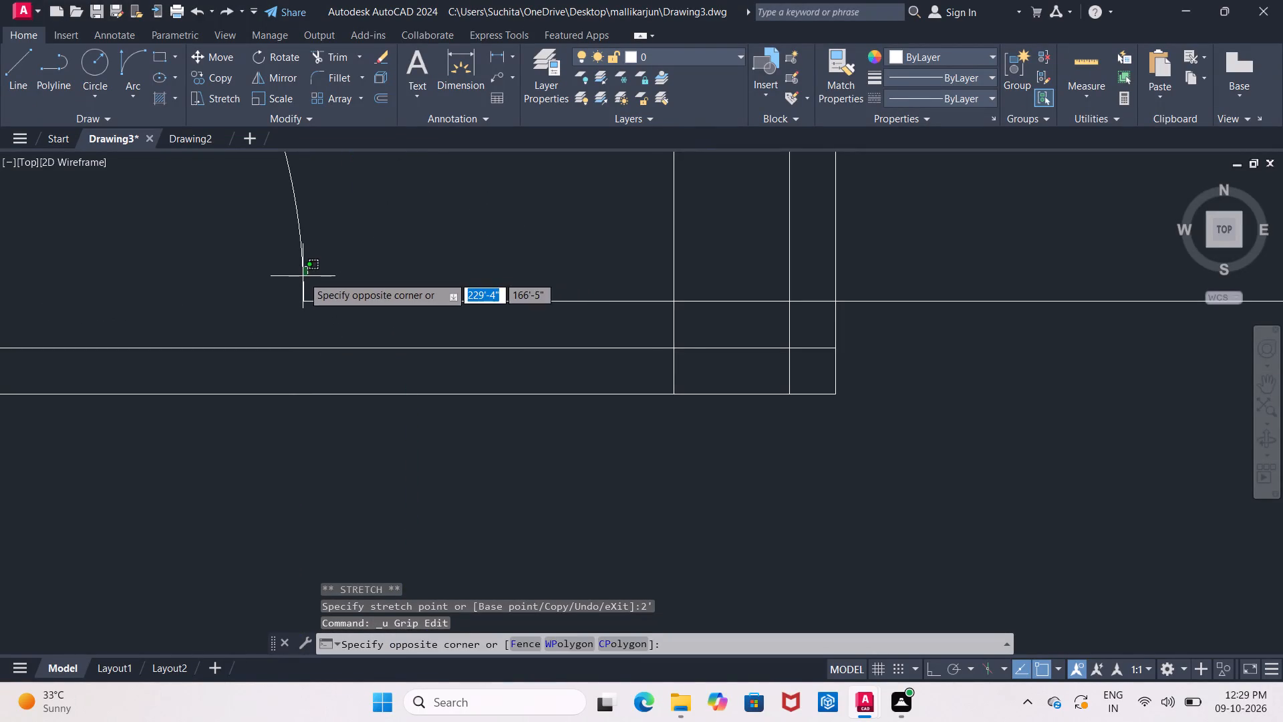
click(303, 276)
click(305, 285)
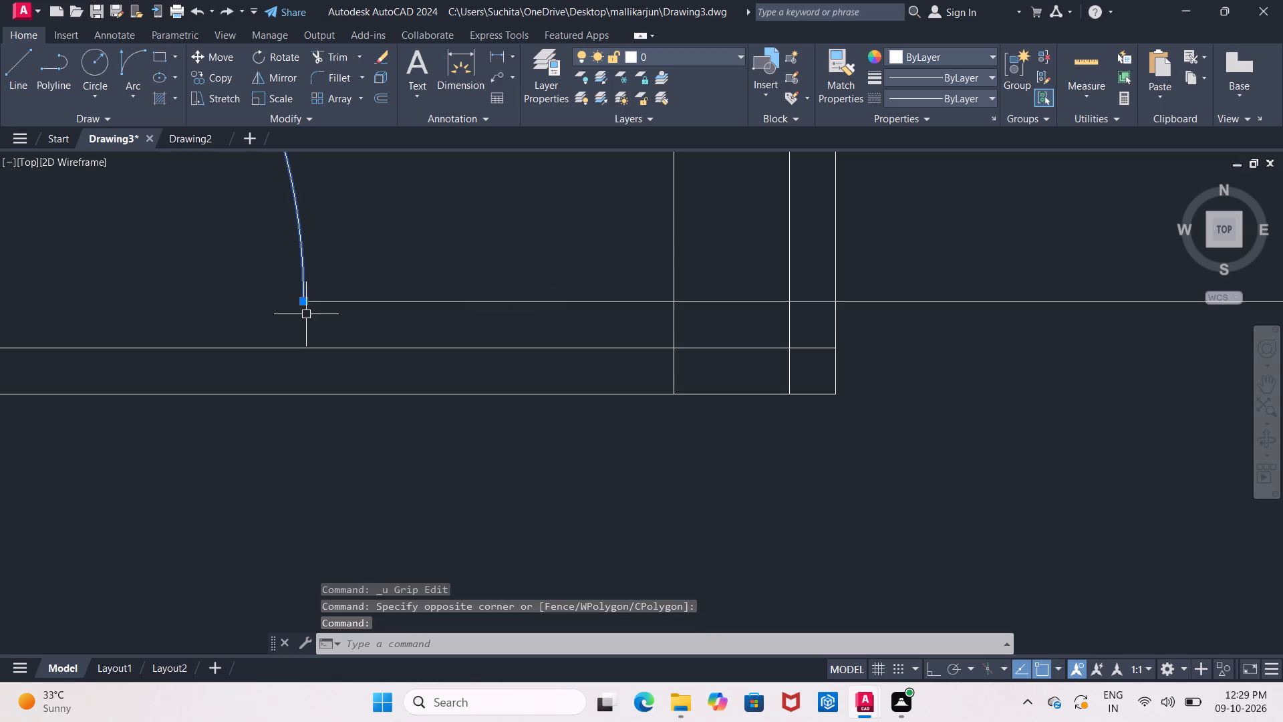
click(303, 305)
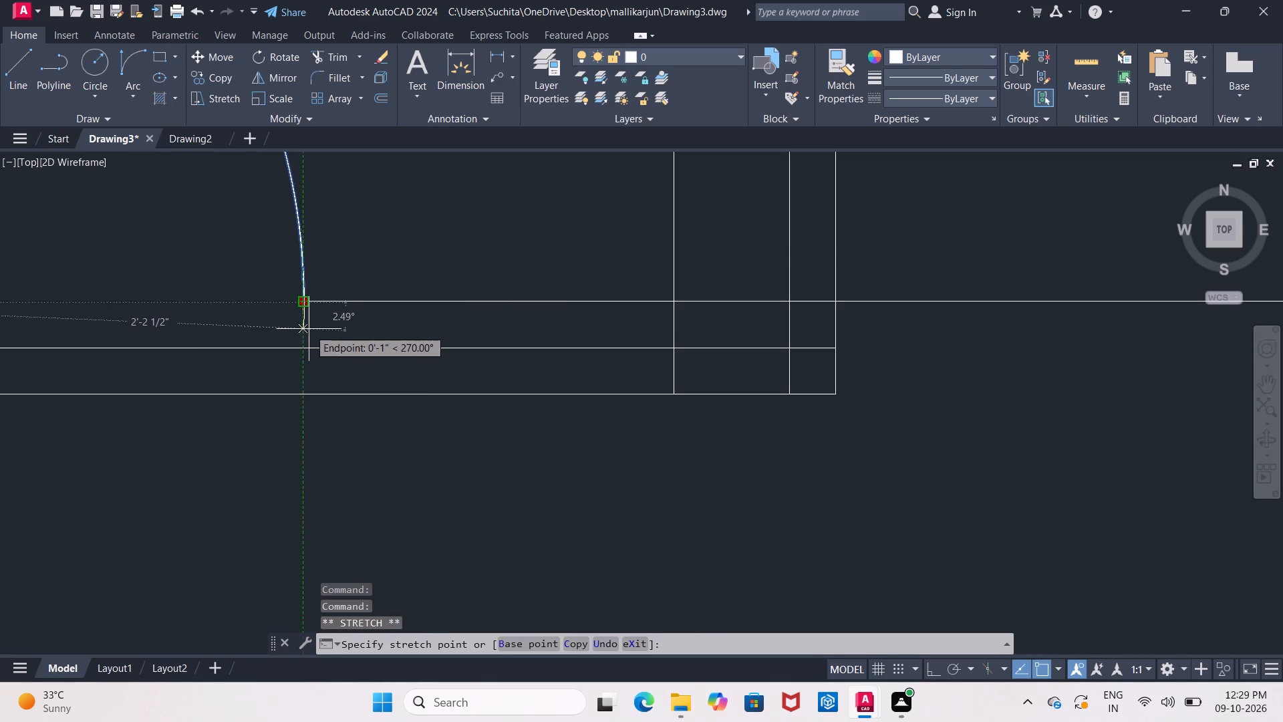
click(305, 350)
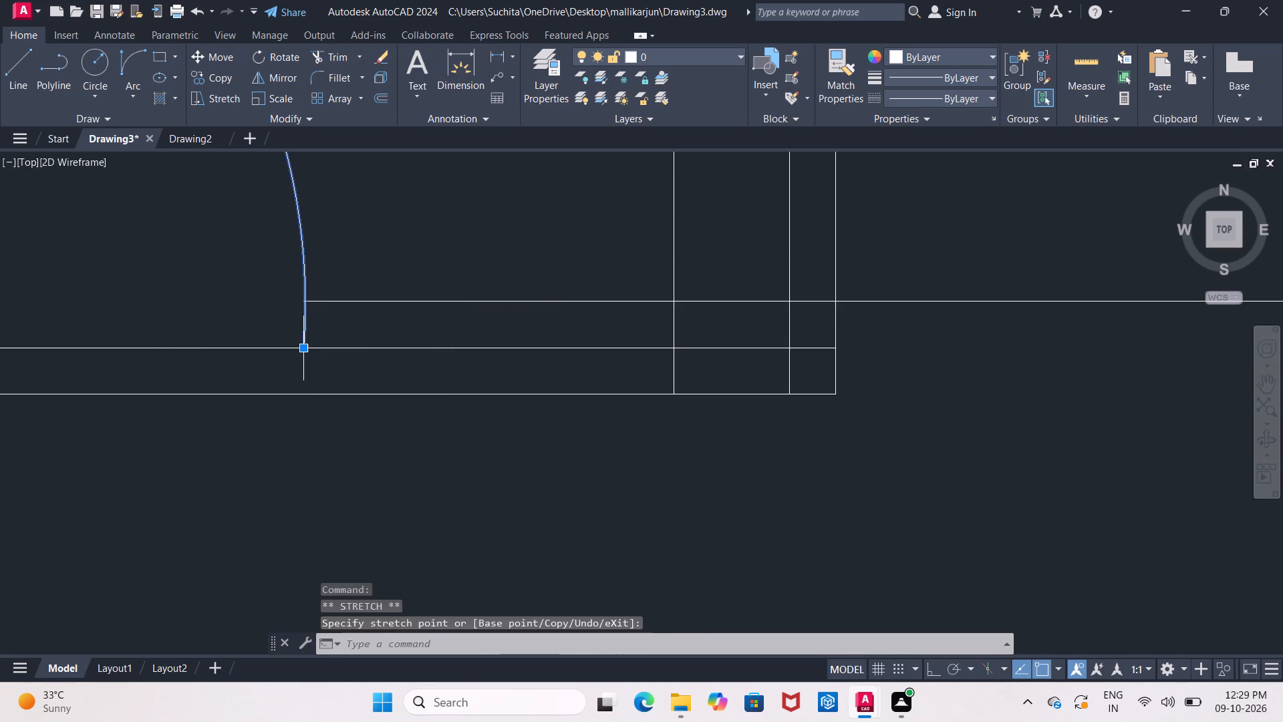
key(Escape)
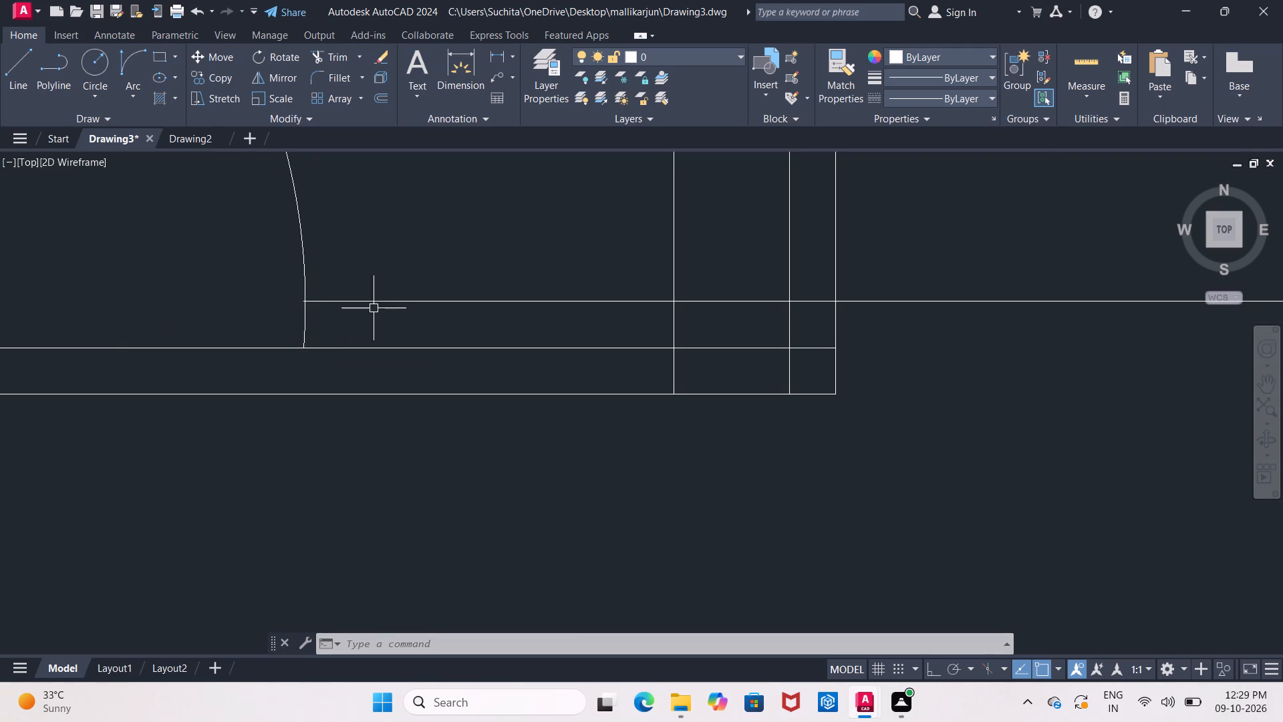
Trim the horizontal line at the top of the middle door's leaf, west of, across and just east of the partition wall.
scroll(374, 308, down, 2)
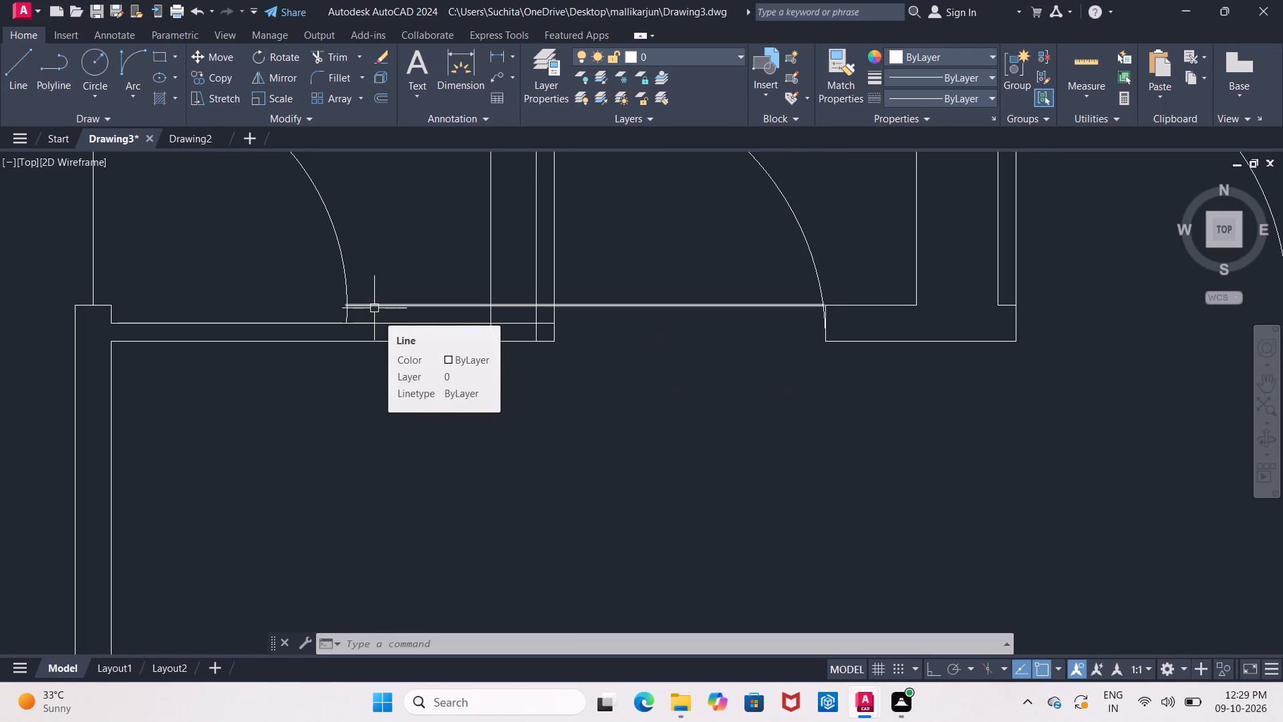
scroll(440, 290, down, 2)
middle_drag(451, 425, 328, 447)
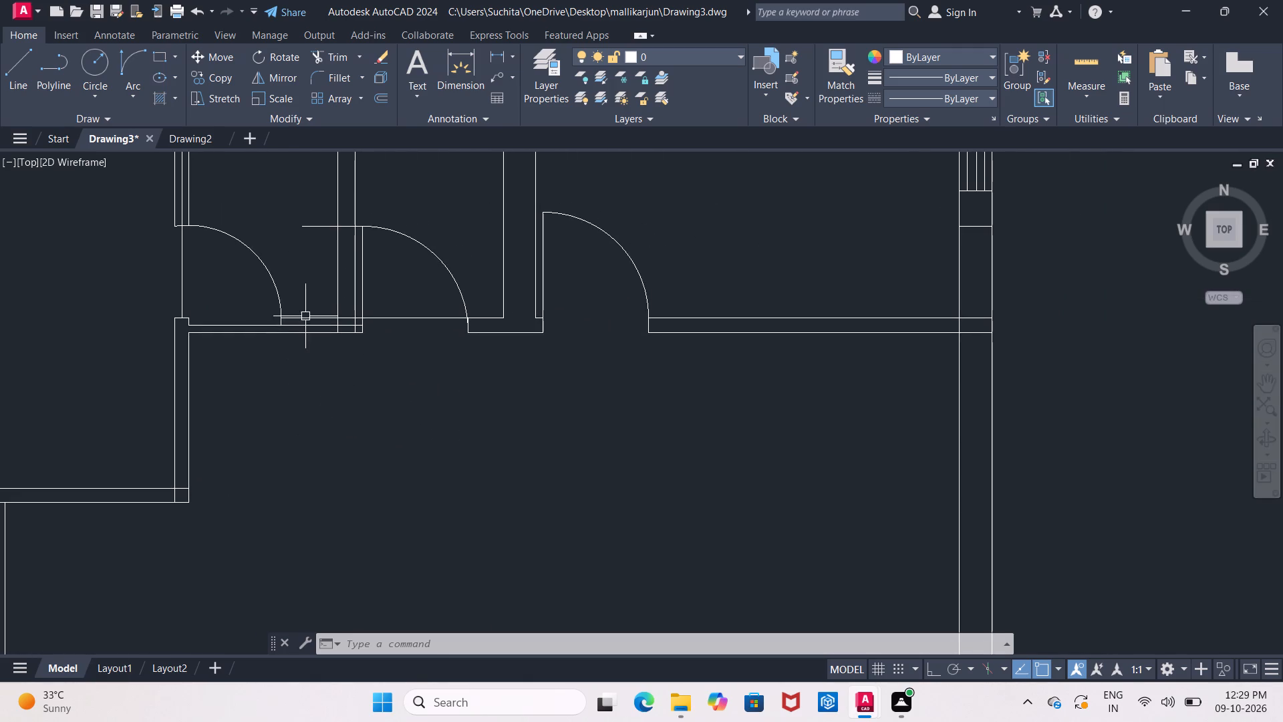
middle_drag(291, 243, 245, 315)
text(tr)
key(Return)
key(Return)
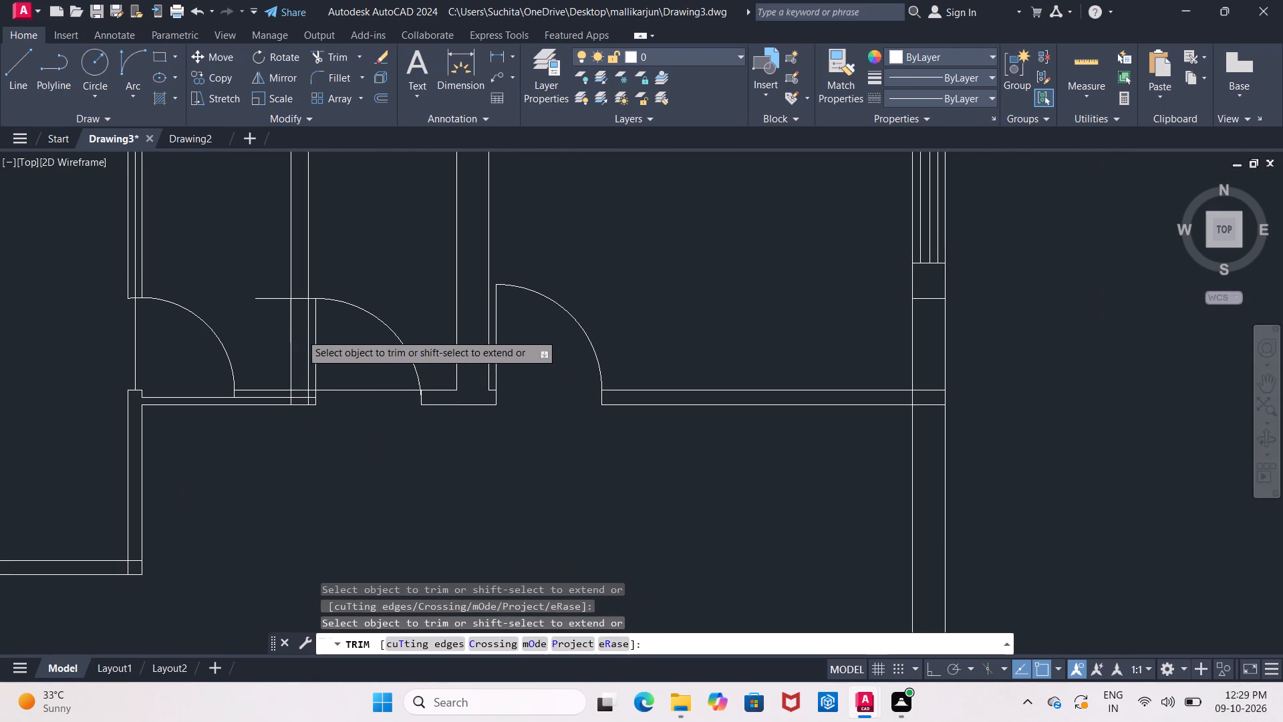
click(268, 301)
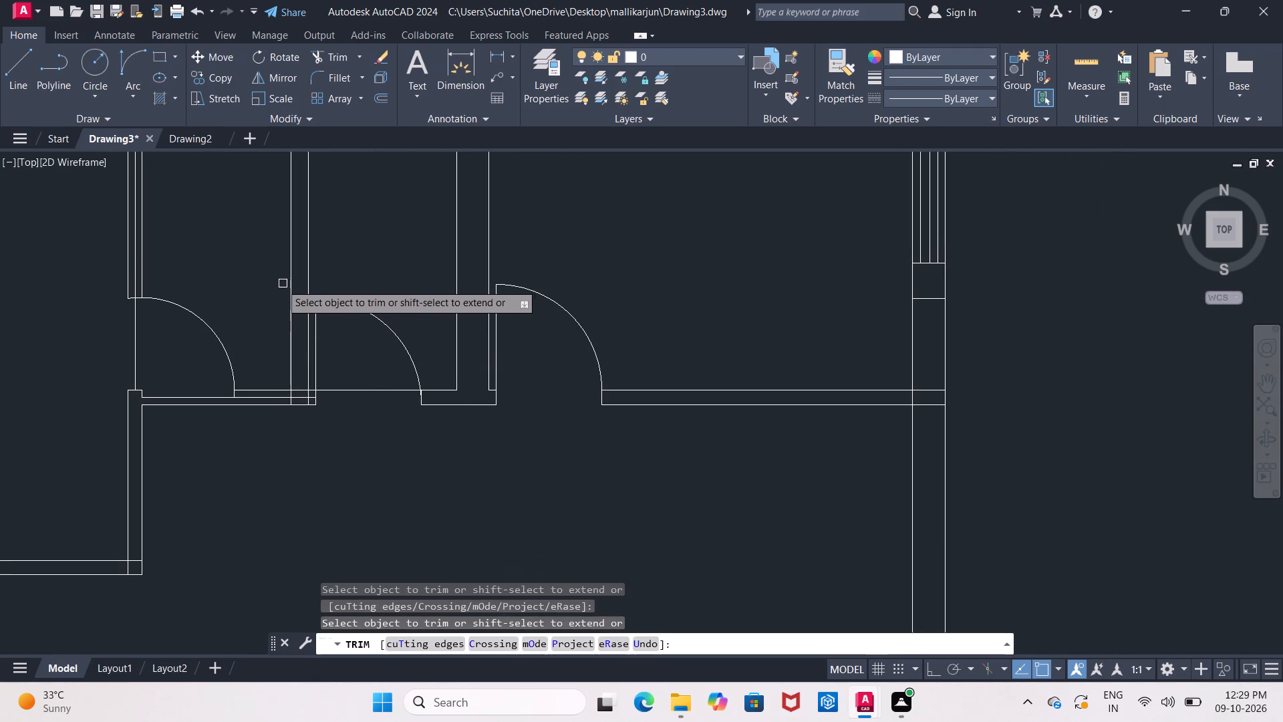
middle_drag(255, 311, 201, 361)
scroll(238, 350, up, 2)
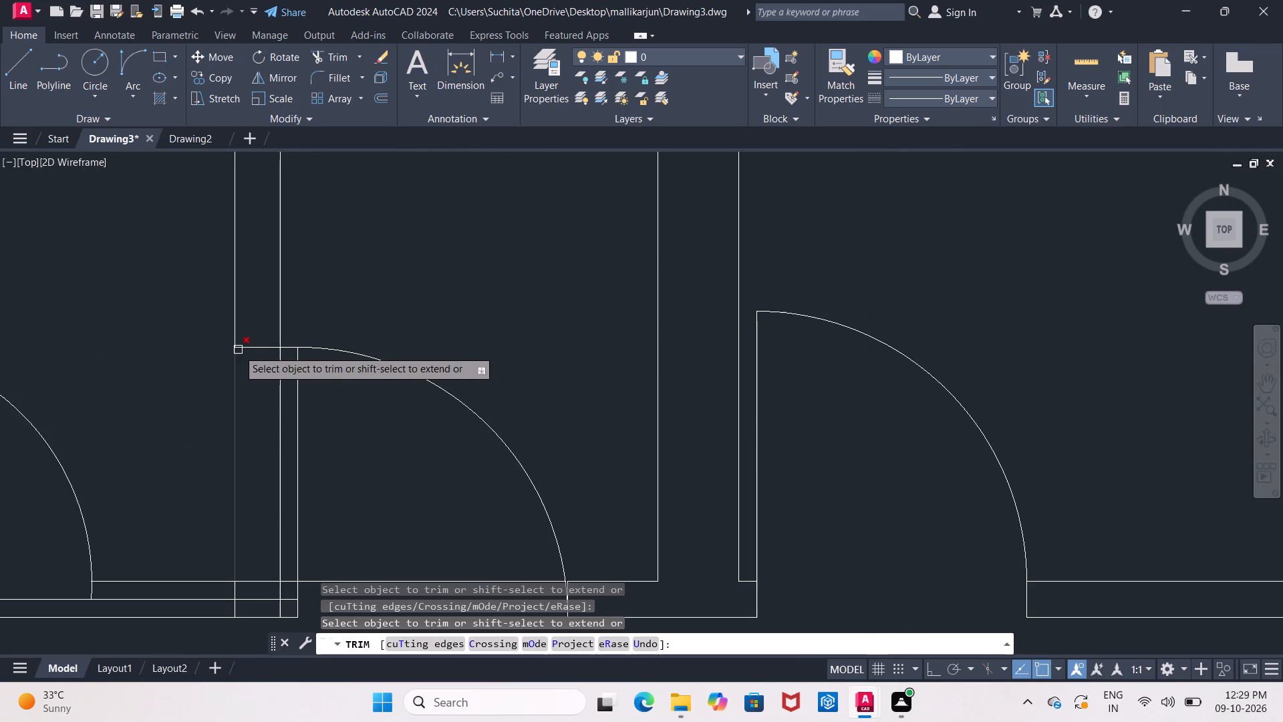
click(258, 345)
scroll(264, 351, up, 1)
middle_drag(264, 351, 178, 343)
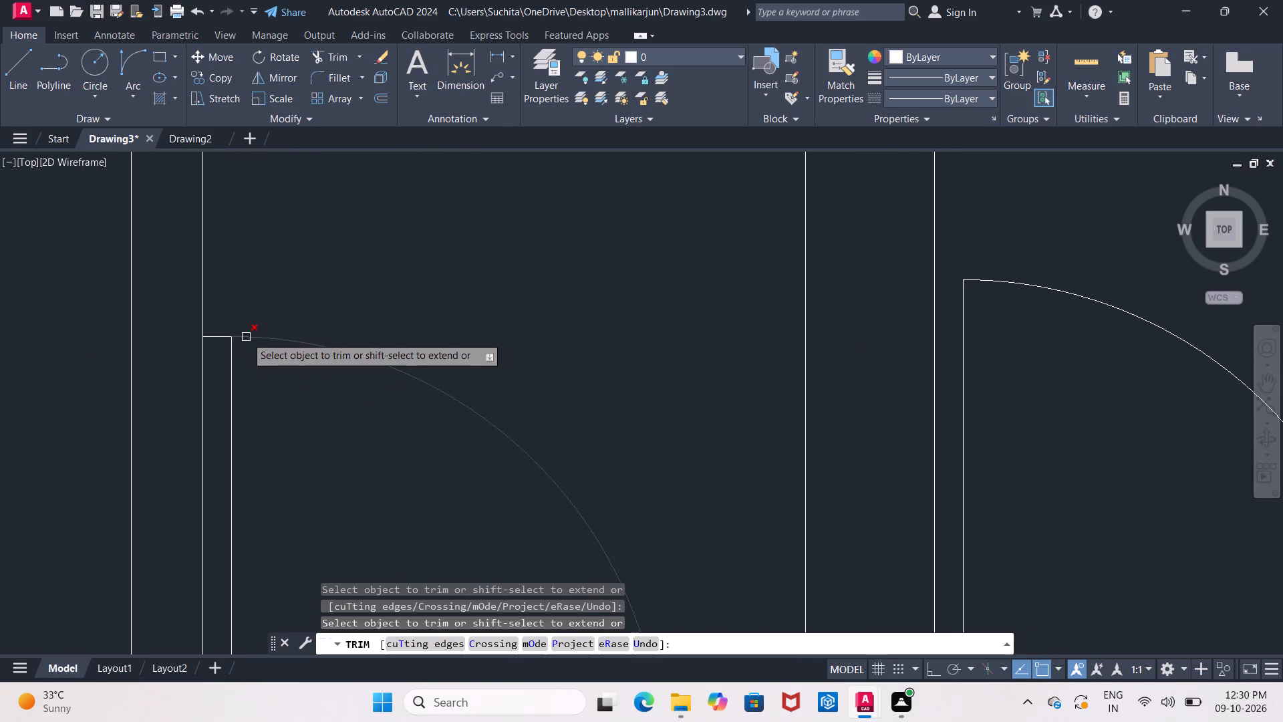
click(222, 335)
Trim the south wall's 2" offset line from the middle door's jamb back to the foot of the west door's arc.
scroll(226, 328, down, 3)
middle_drag(217, 475, 221, 473)
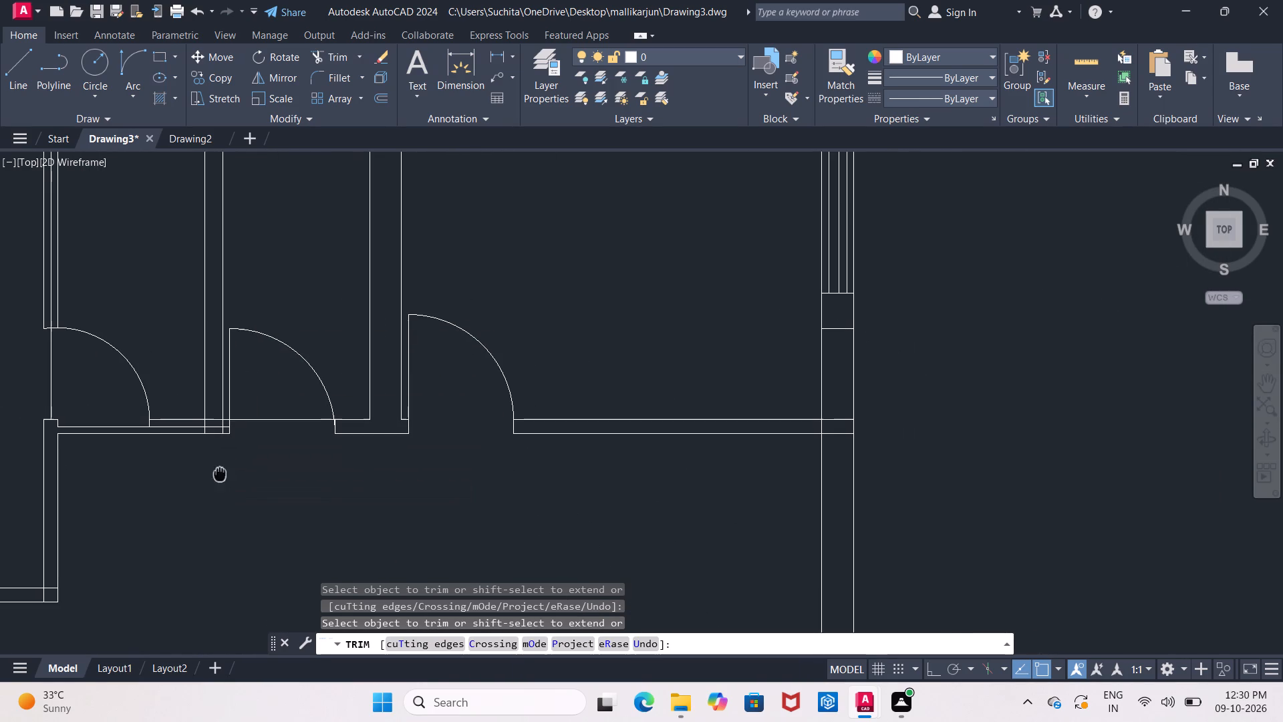
middle_drag(221, 473, 245, 455)
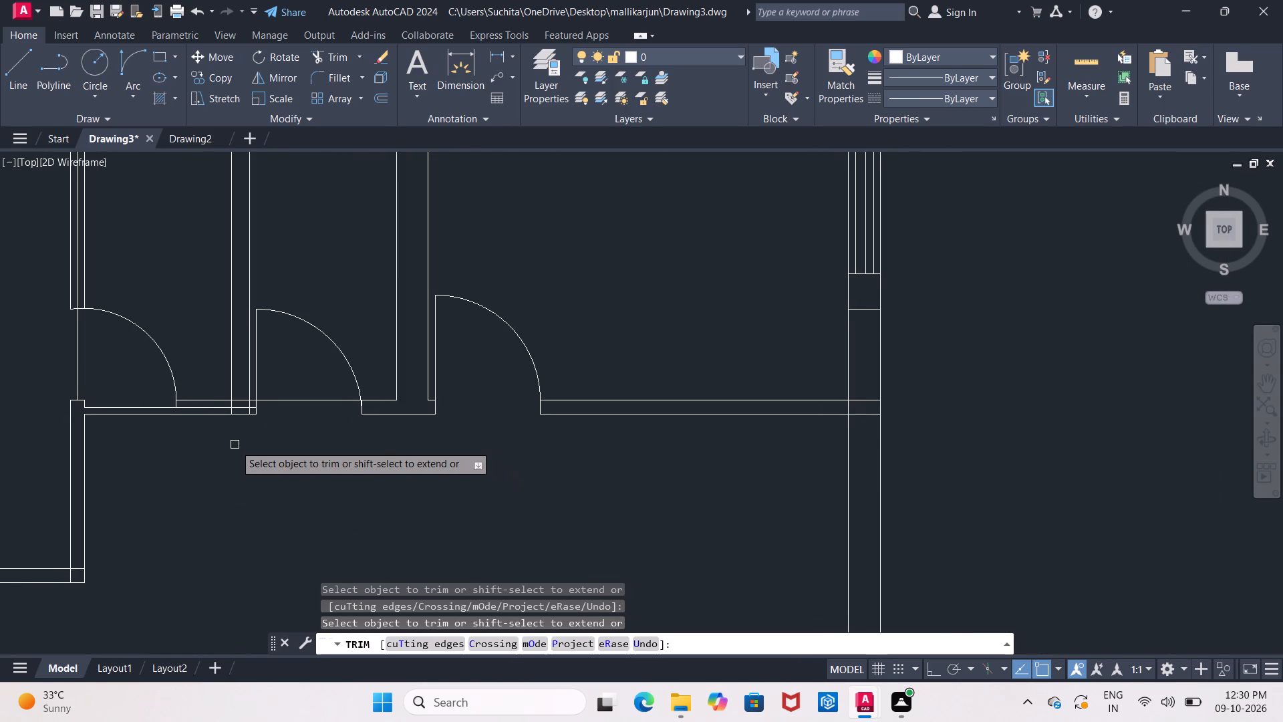
scroll(235, 445, up, 2)
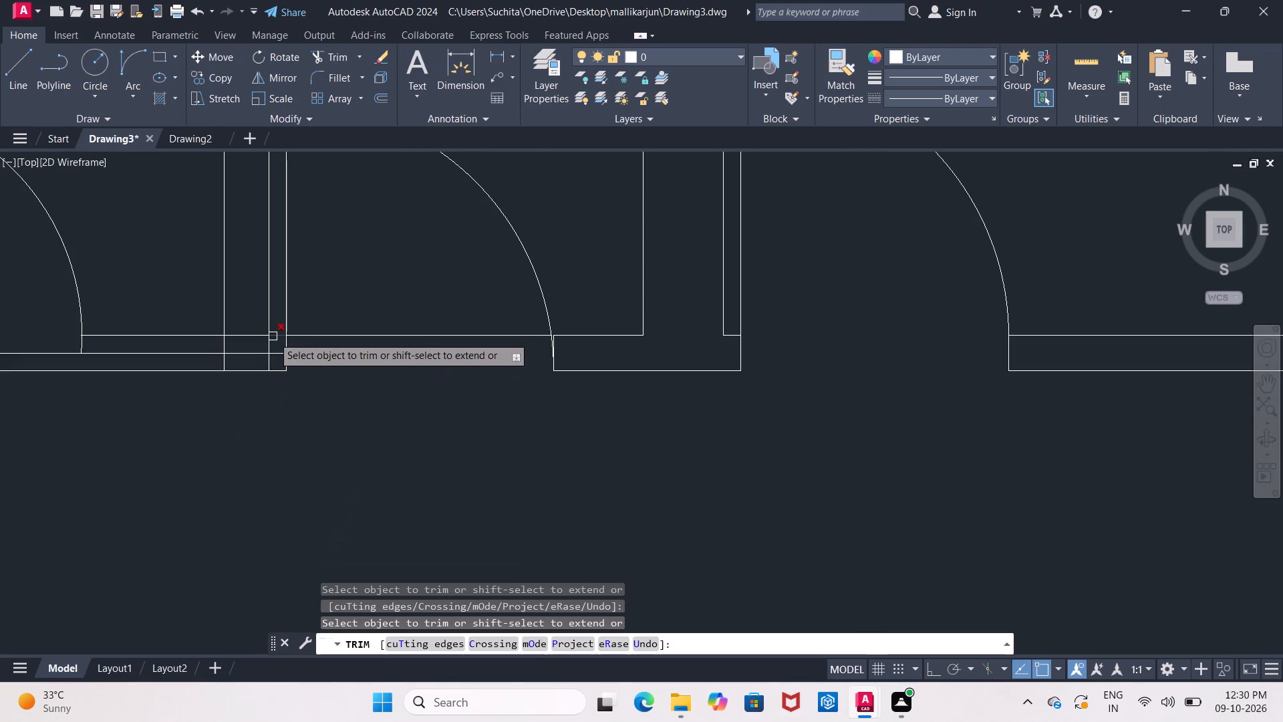
click(279, 354)
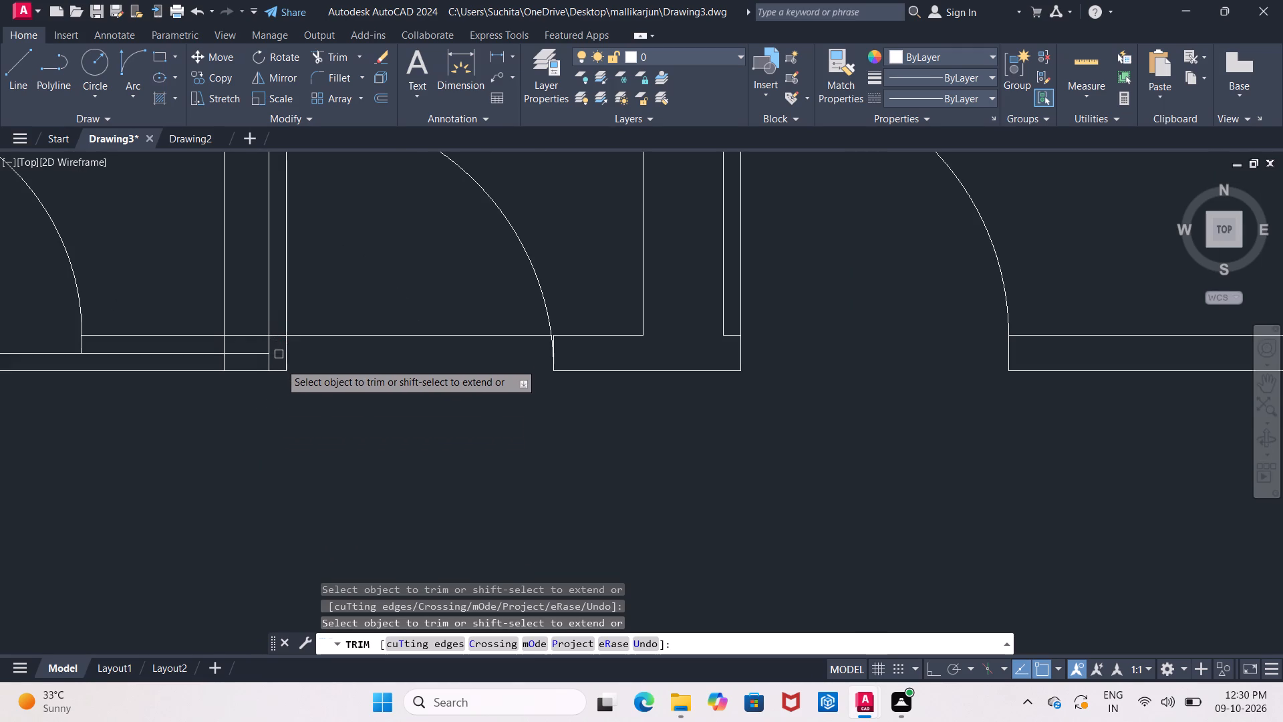
middle_drag(237, 445, 236, 474)
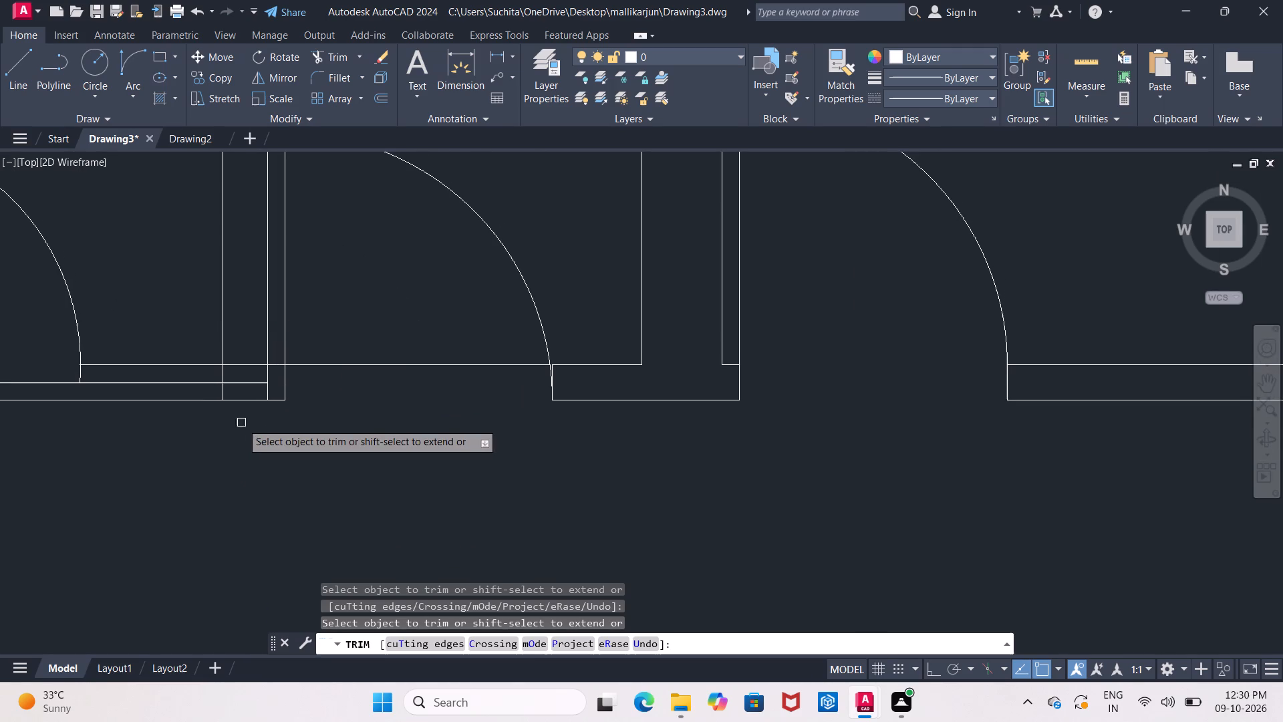
click(247, 380)
click(176, 386)
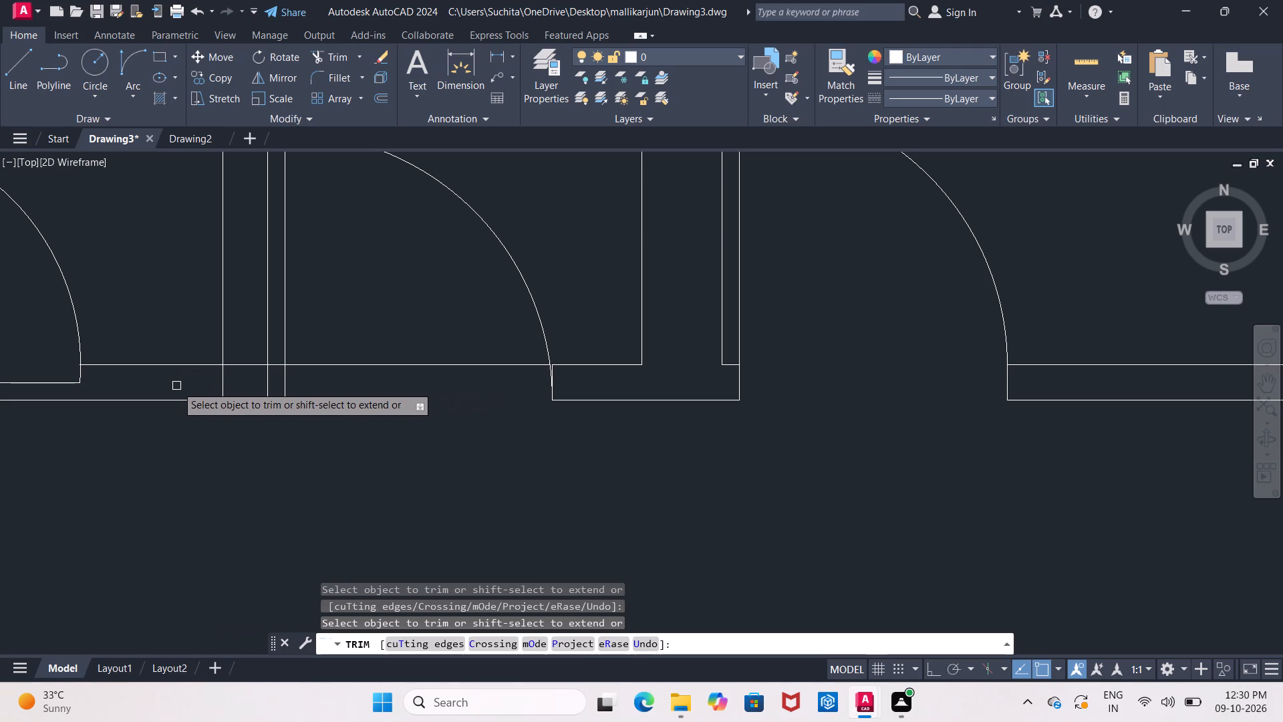
Examine the south wall around the three doors and the surrounding floor plan for remaining overlapping lines.
scroll(176, 386, down, 1)
middle_drag(164, 433, 318, 436)
scroll(315, 435, down, 1)
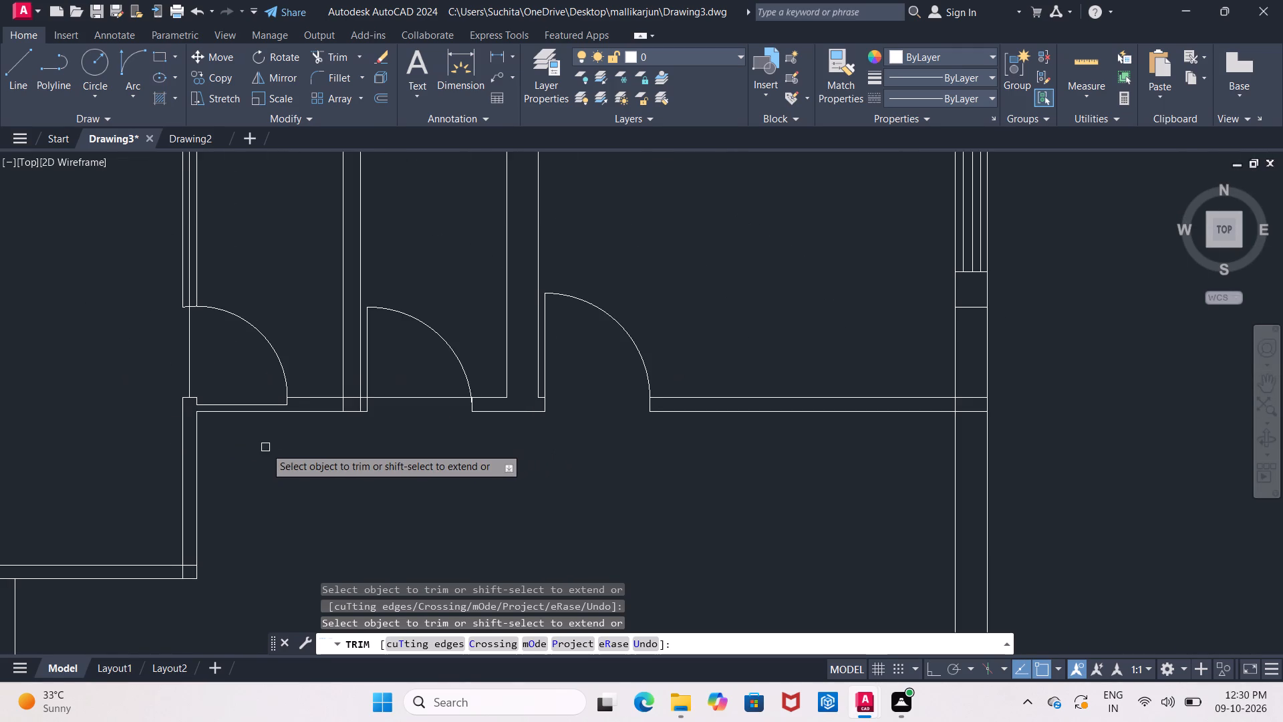
middle_drag(265, 447, 291, 457)
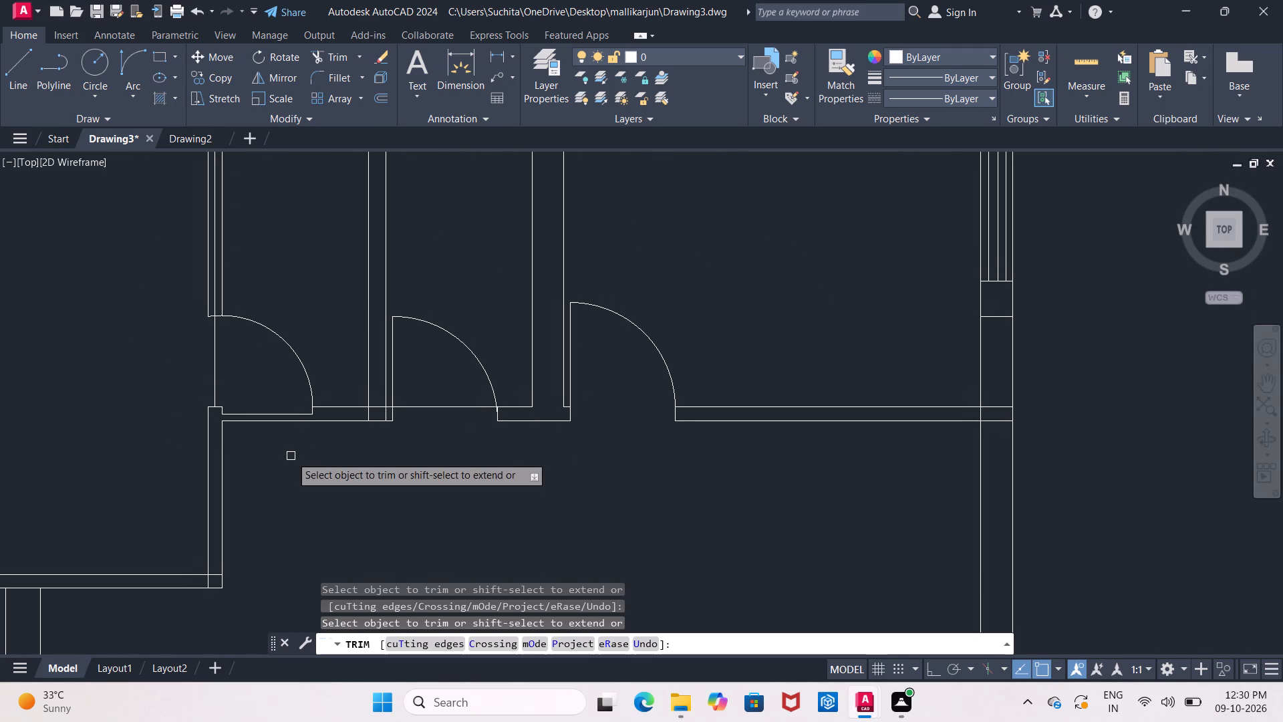
scroll(289, 456, down, 2)
scroll(289, 457, up, 1)
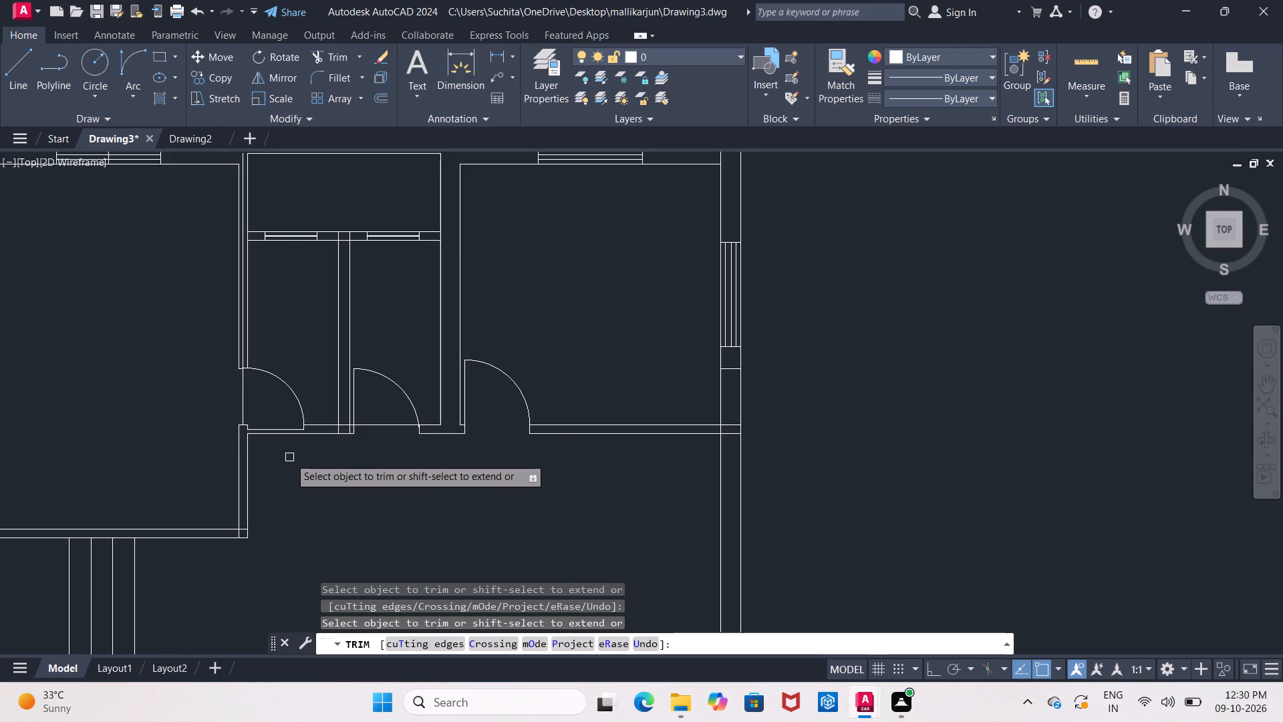
scroll(289, 457, up, 1)
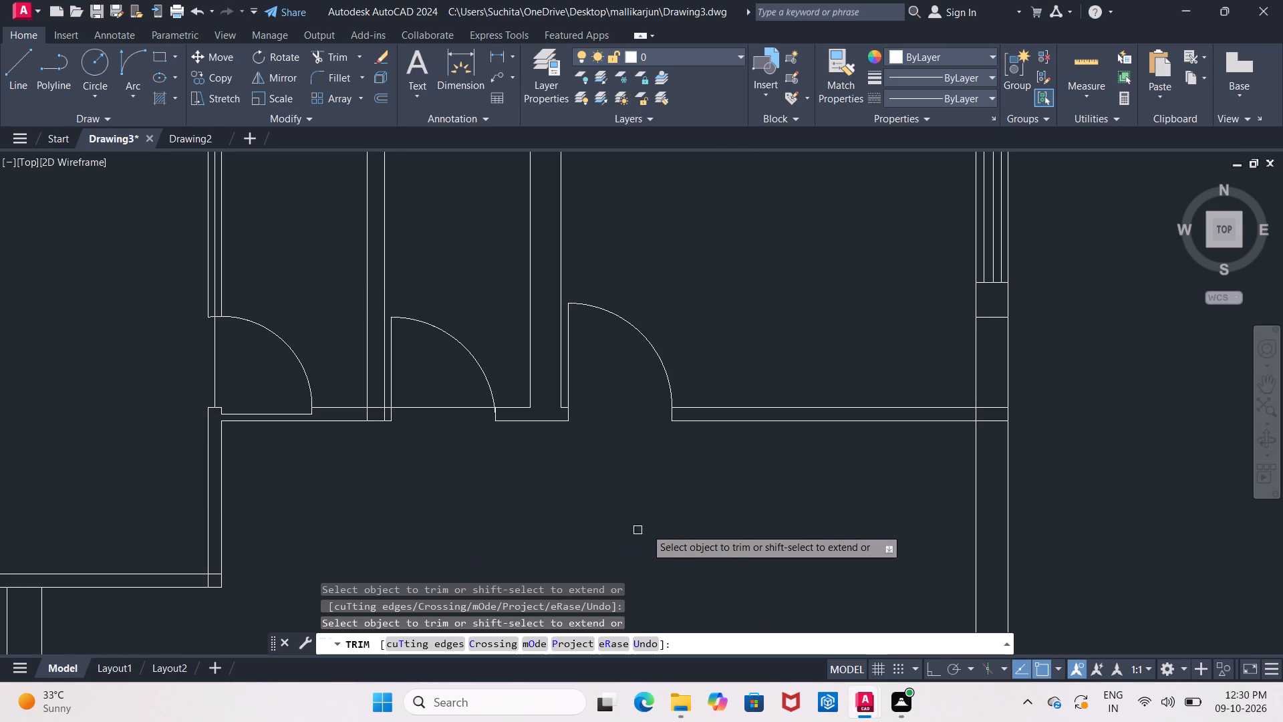
scroll(607, 515, down, 2)
middle_drag(605, 515, 569, 400)
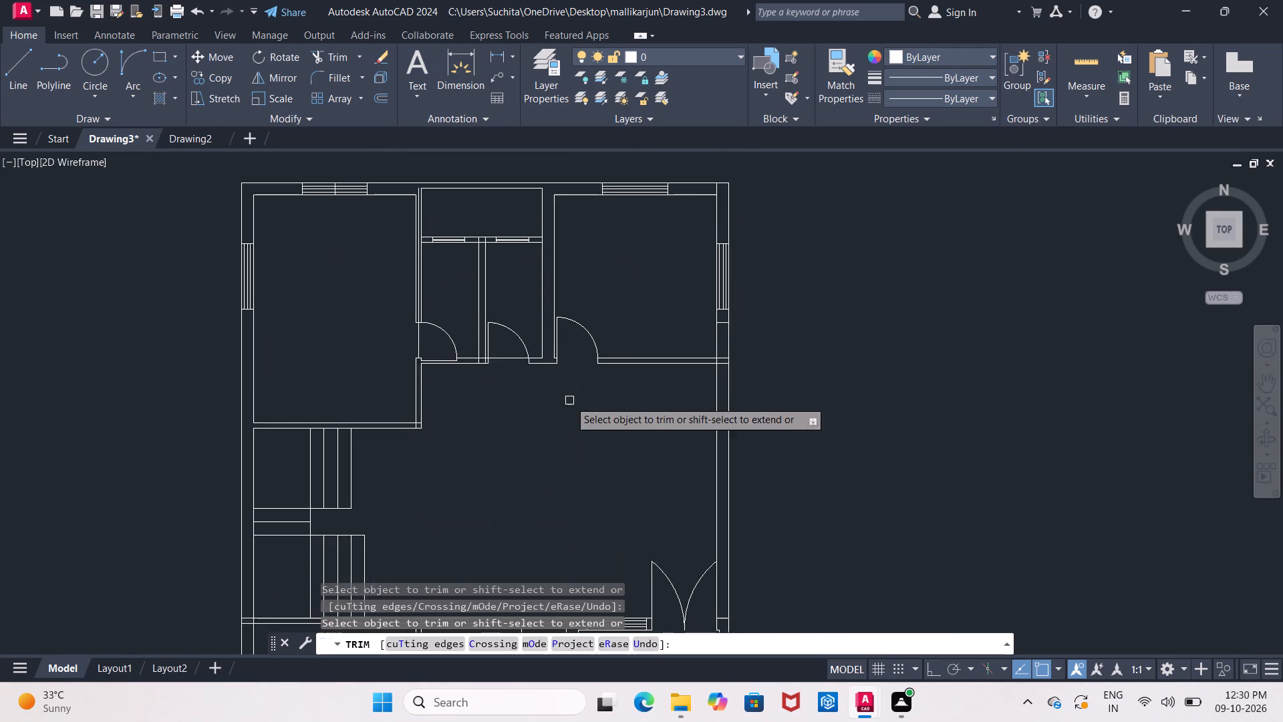
scroll(561, 410, down, 1)
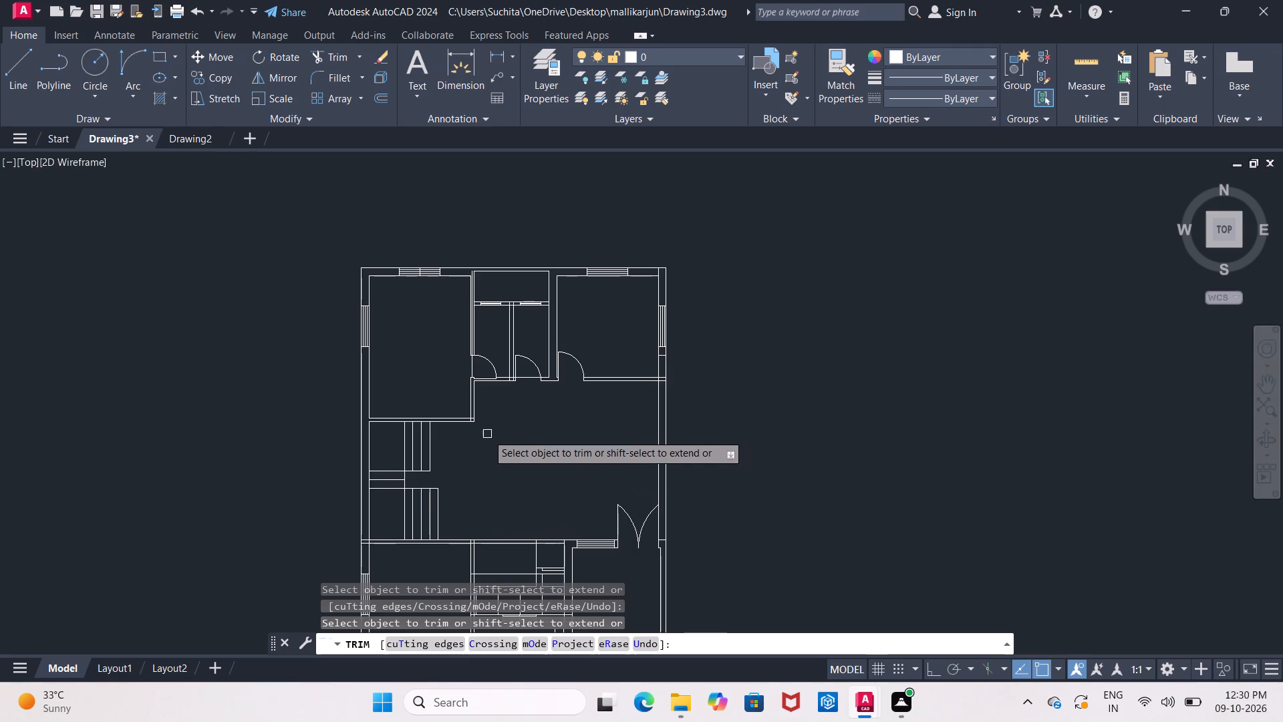
scroll(480, 423, up, 2)
middle_drag(515, 429, 509, 420)
scroll(513, 425, up, 1)
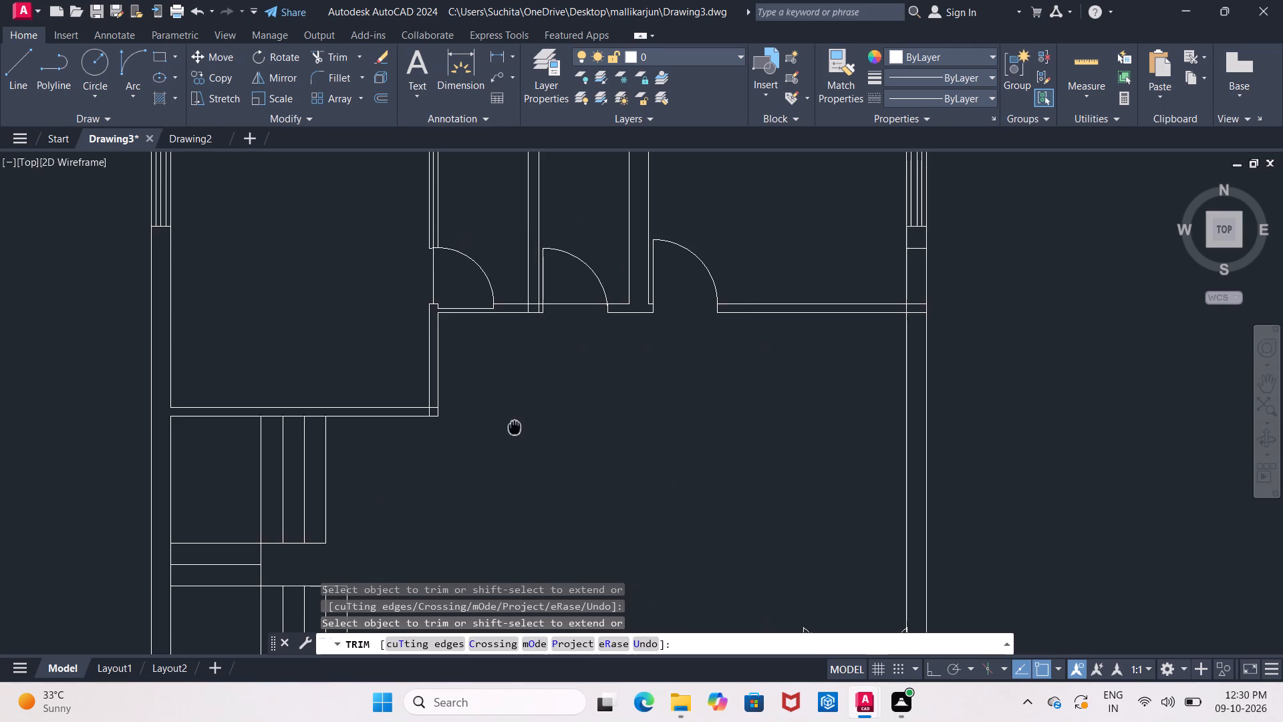
middle_drag(509, 420, 404, 326)
scroll(426, 340, down, 1)
scroll(426, 343, up, 1)
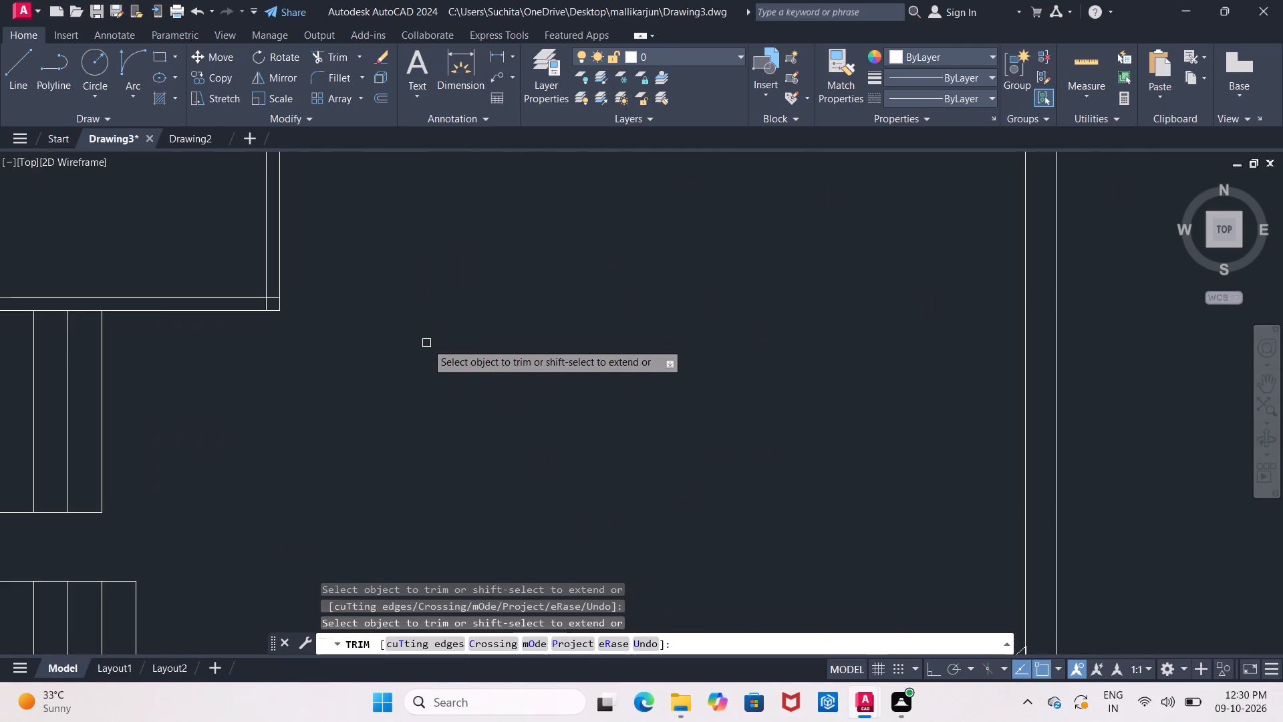
Examine the whole floor plan, from the north rooms and doors through the central hall to the stairs and south rooms.
scroll(426, 343, down, 7)
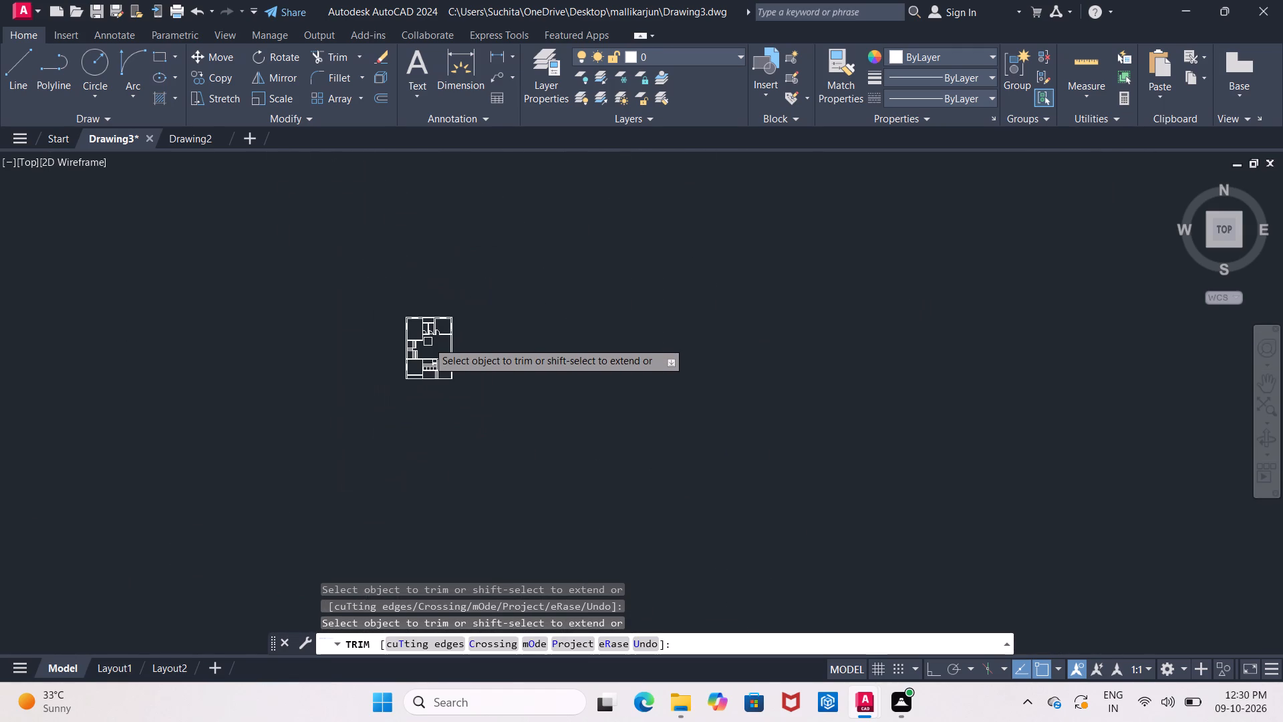
scroll(428, 341, up, 4)
scroll(427, 339, down, 3)
middle_drag(433, 354, 440, 327)
scroll(440, 324, up, 2)
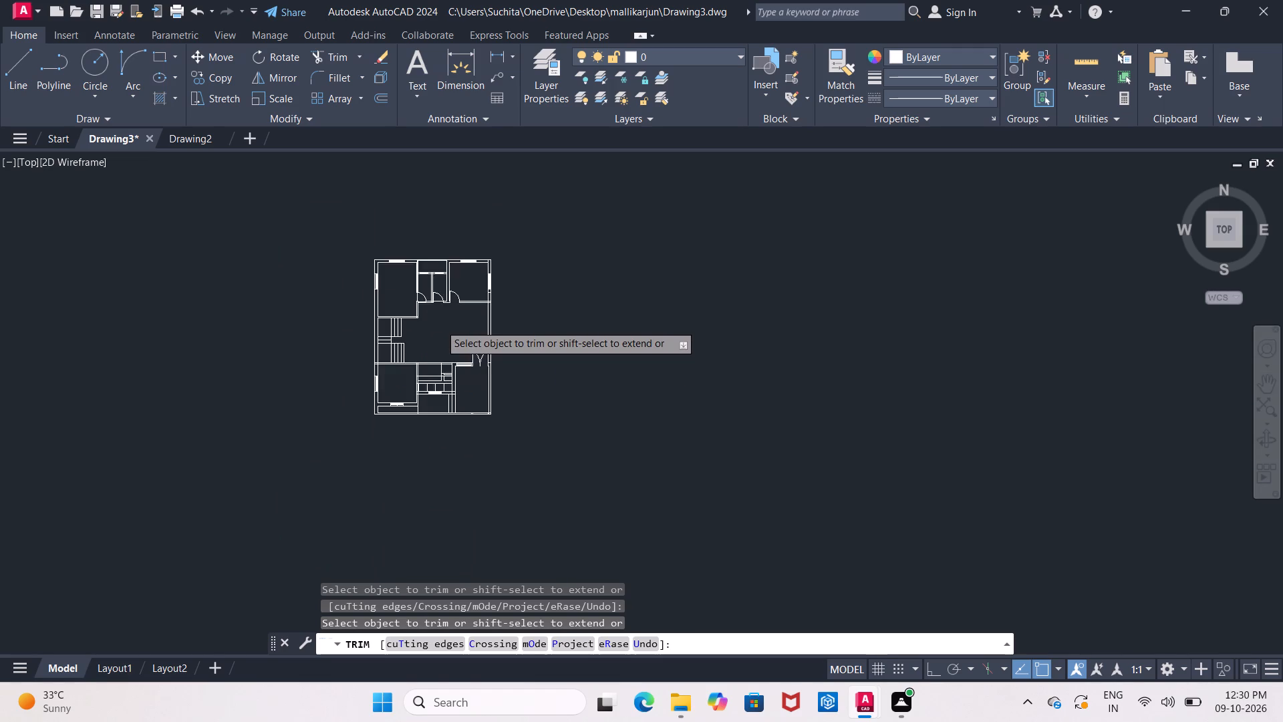
scroll(446, 323, up, 1)
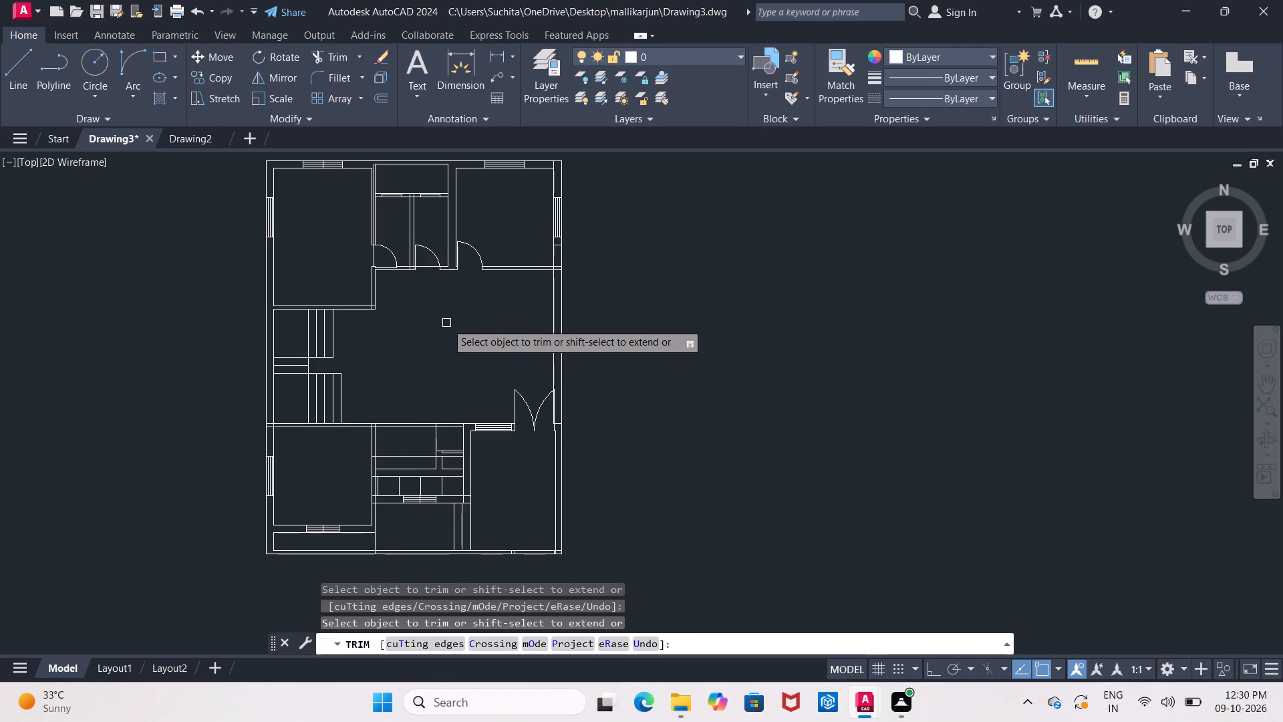
middle_drag(396, 340, 460, 289)
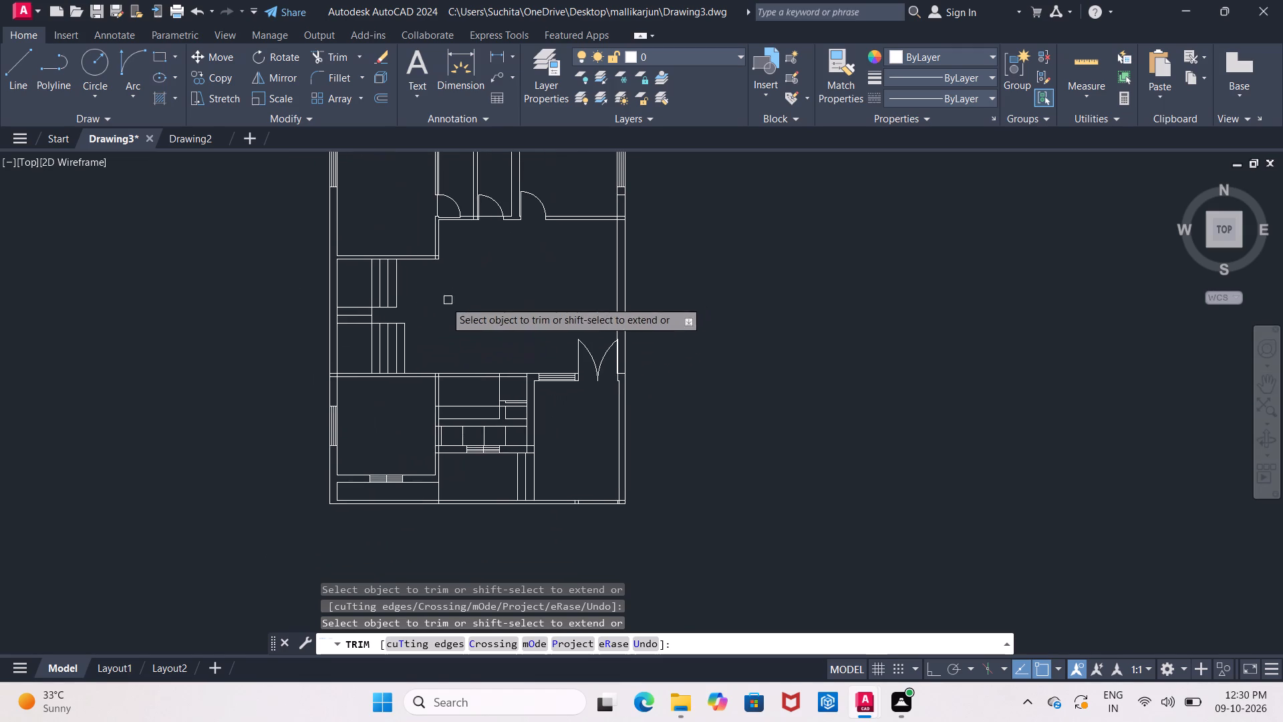
scroll(423, 308, up, 1)
middle_drag(423, 308, 389, 296)
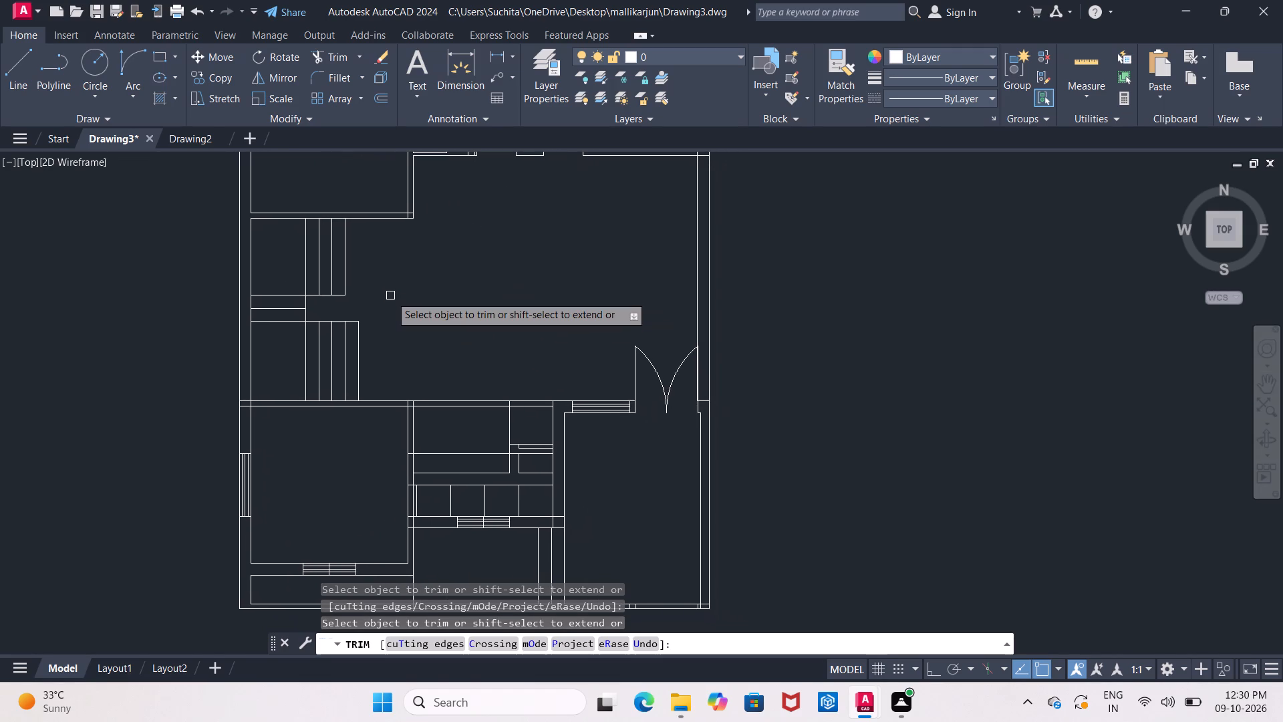
scroll(396, 297, up, 1)
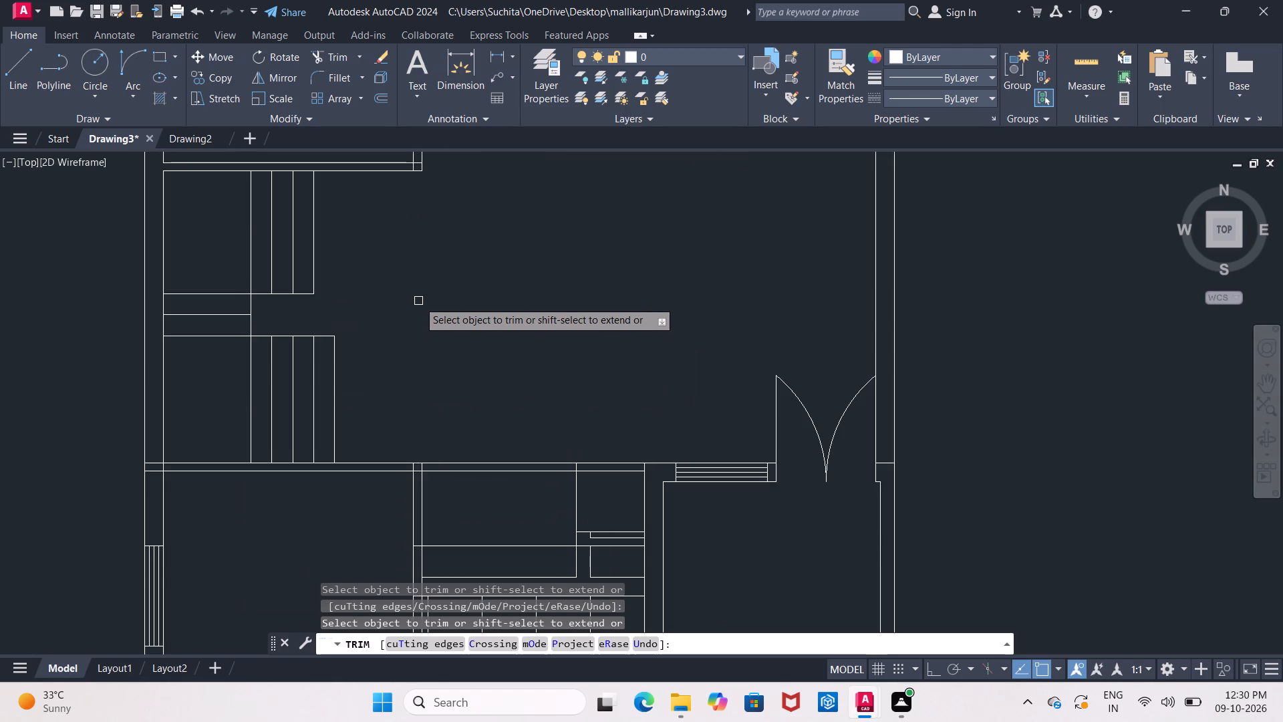
scroll(417, 301, down, 1)
scroll(414, 301, up, 1)
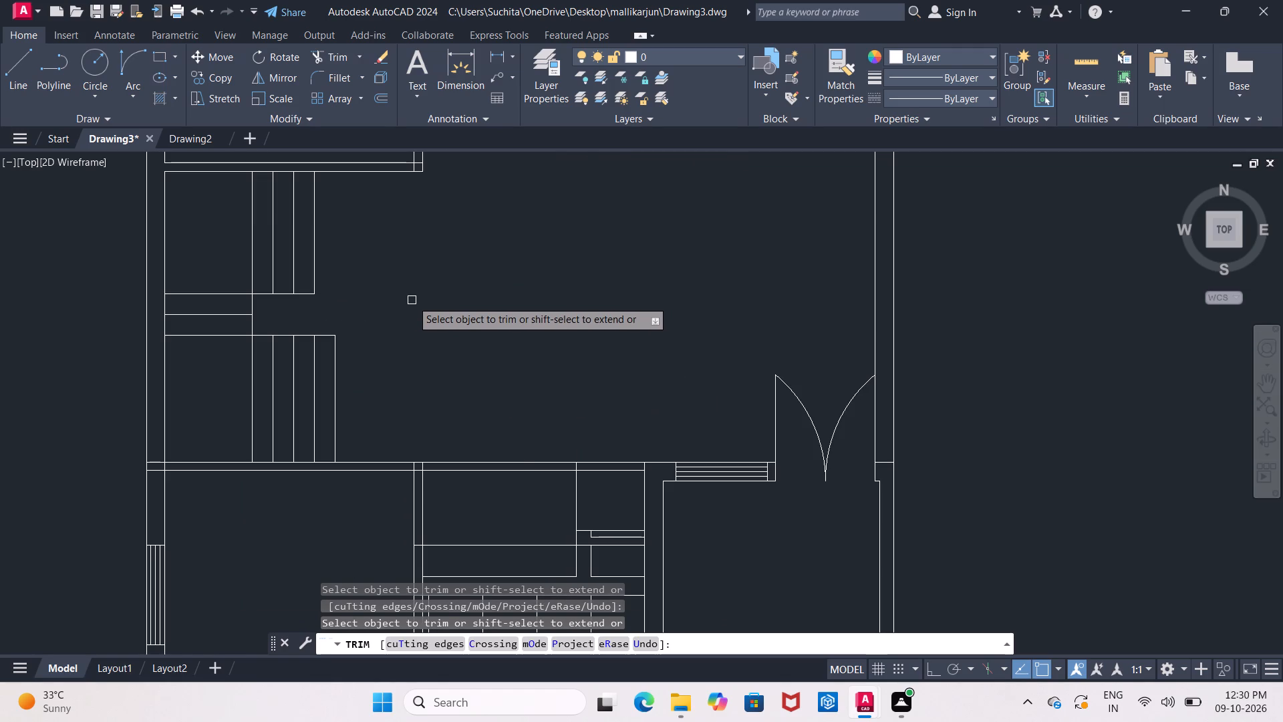
scroll(412, 300, down, 1)
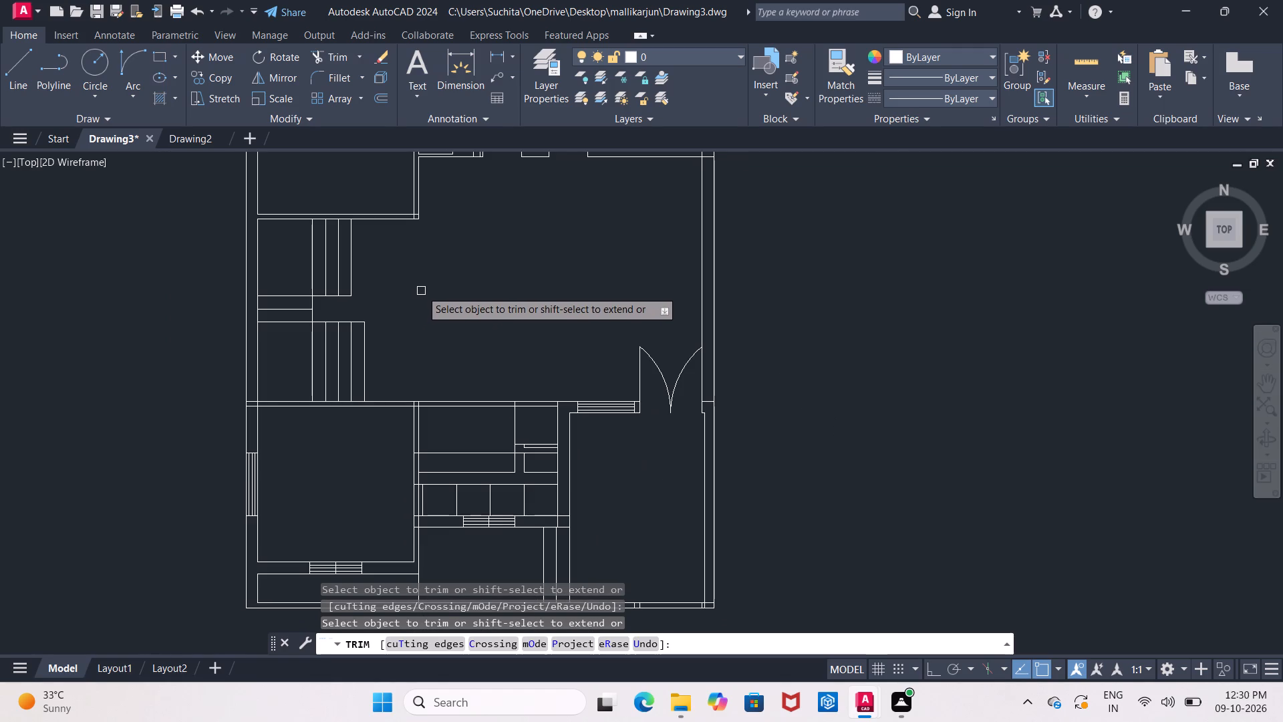
middle_drag(436, 302, 397, 313)
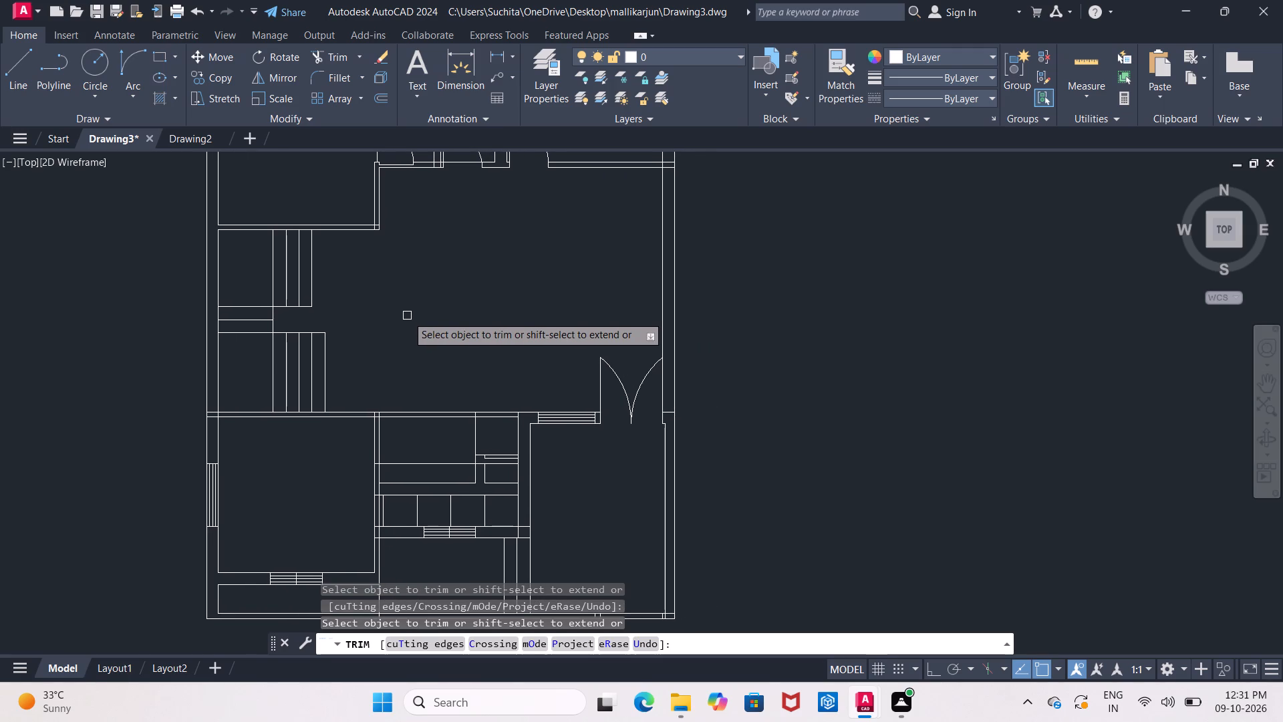
middle_drag(359, 288, 407, 313)
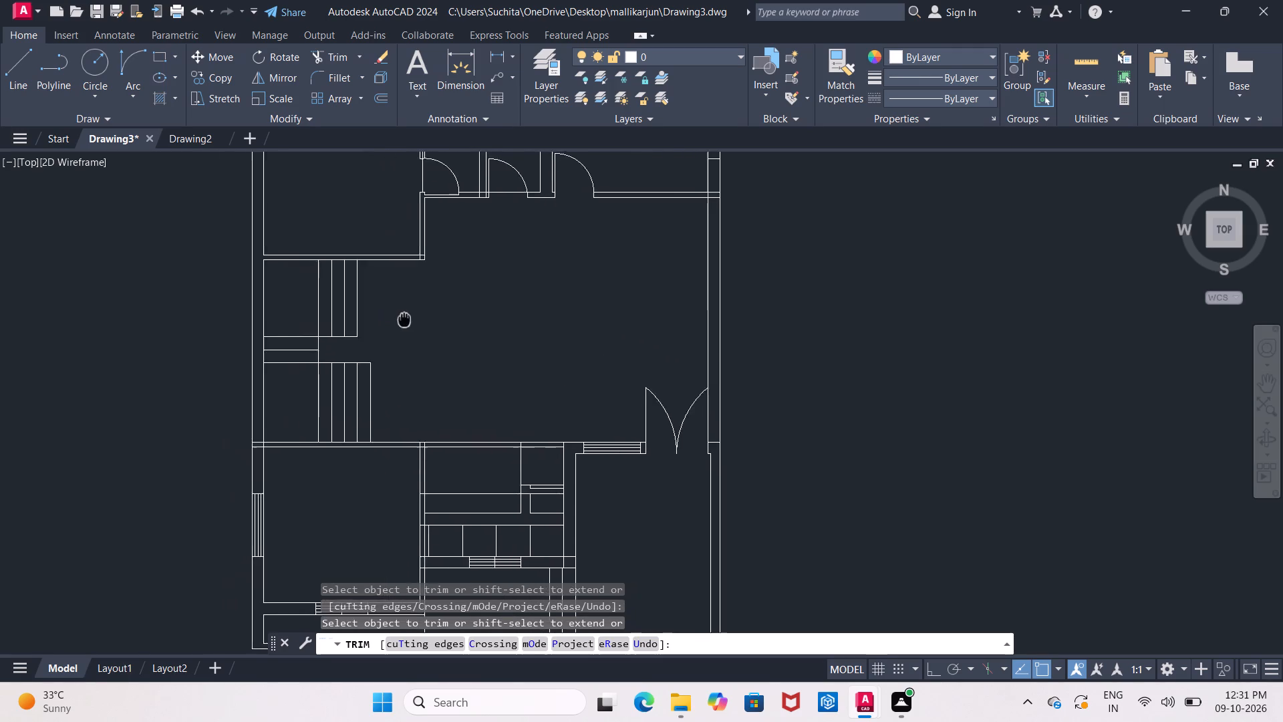
middle_drag(407, 313, 354, 384)
scroll(350, 381, down, 2)
scroll(397, 367, up, 1)
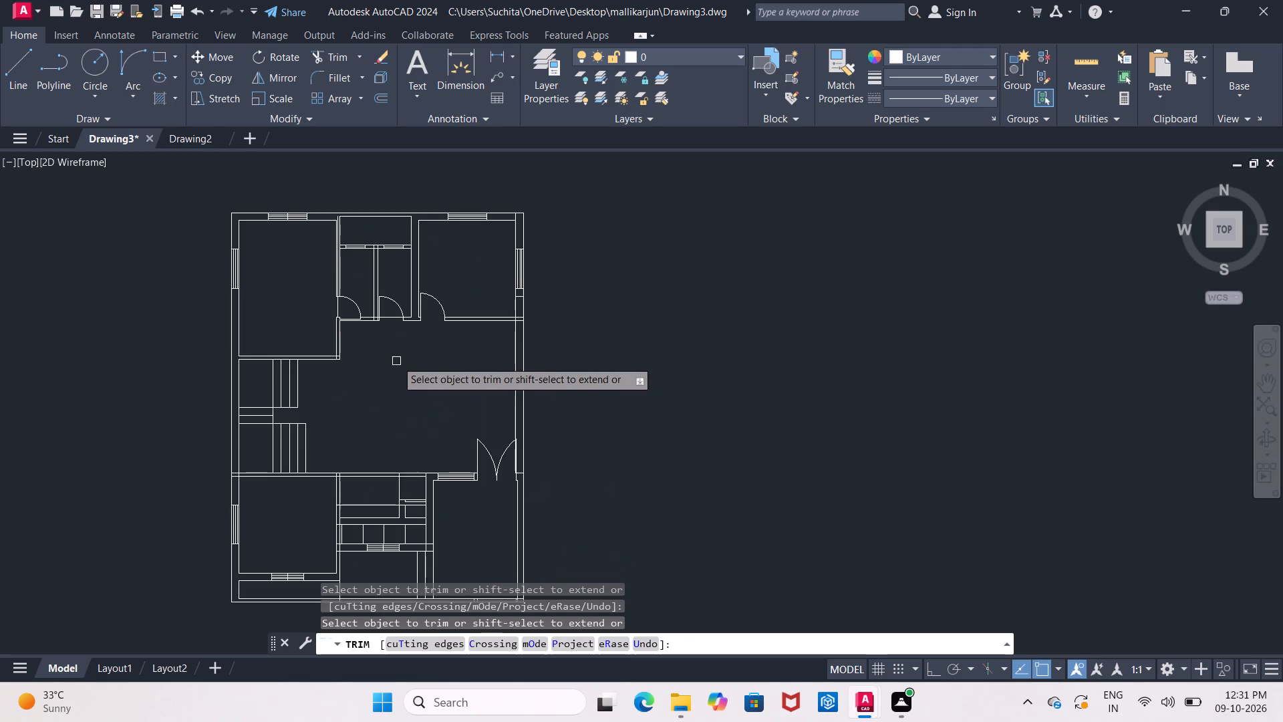
scroll(396, 360, up, 1)
scroll(396, 360, down, 2)
scroll(396, 360, up, 2)
scroll(396, 360, down, 1)
scroll(396, 360, up, 1)
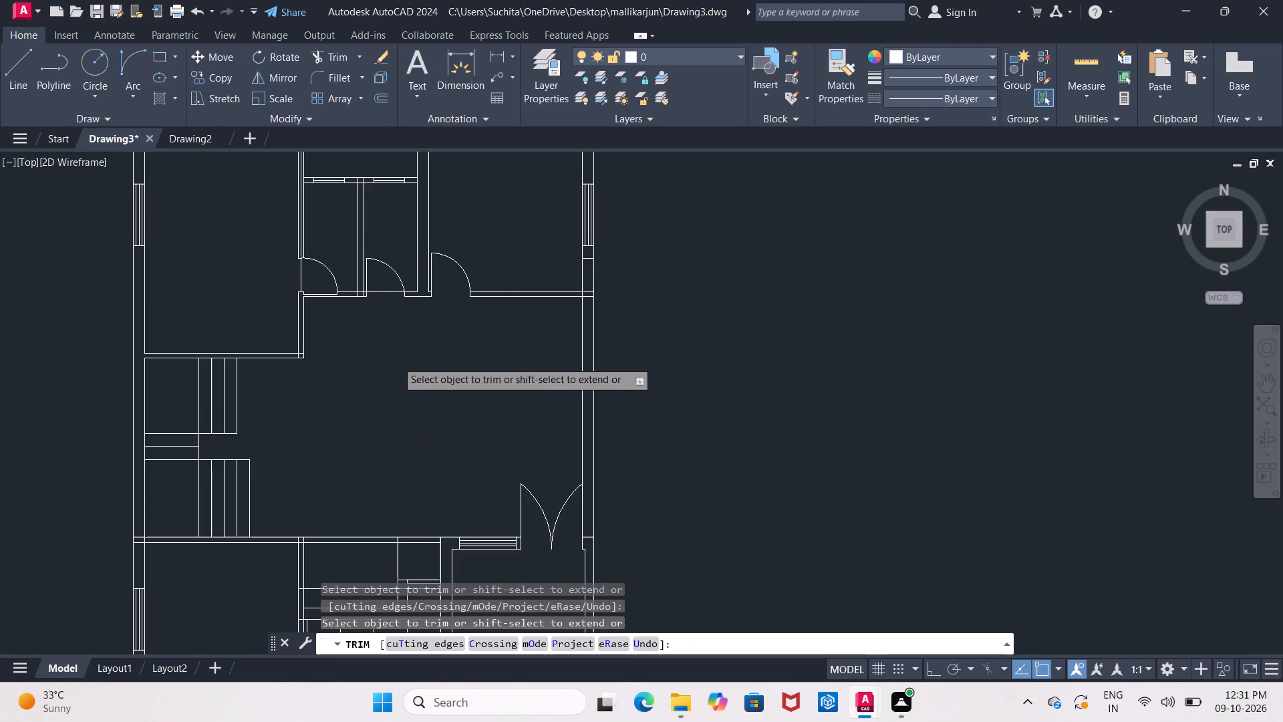
middle_drag(400, 342, 430, 273)
scroll(416, 299, down, 2)
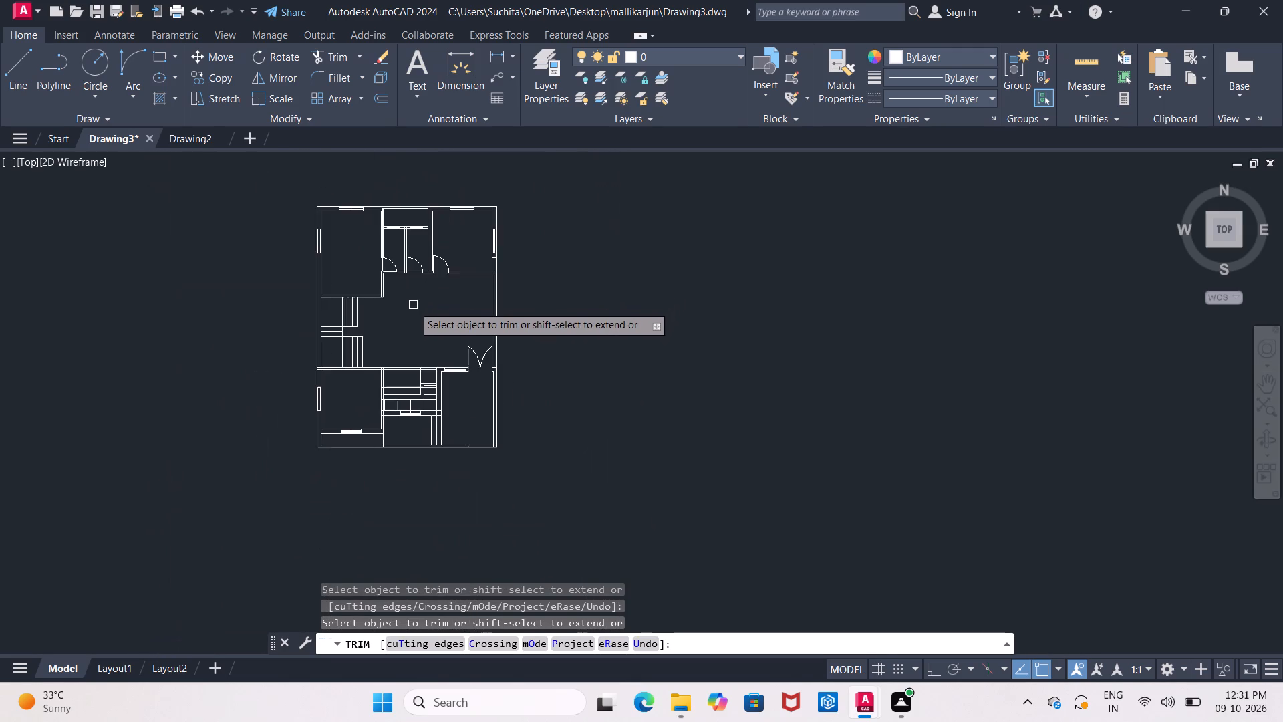
scroll(371, 308, up, 1)
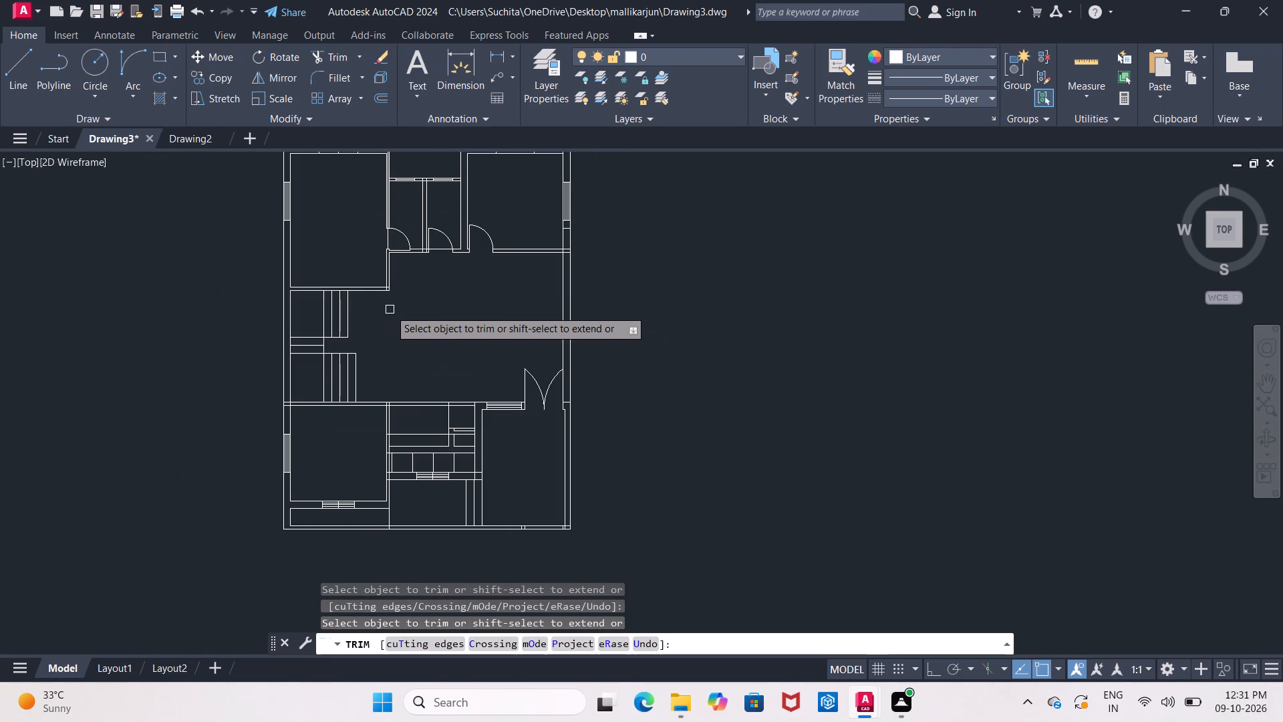
scroll(390, 310, up, 1)
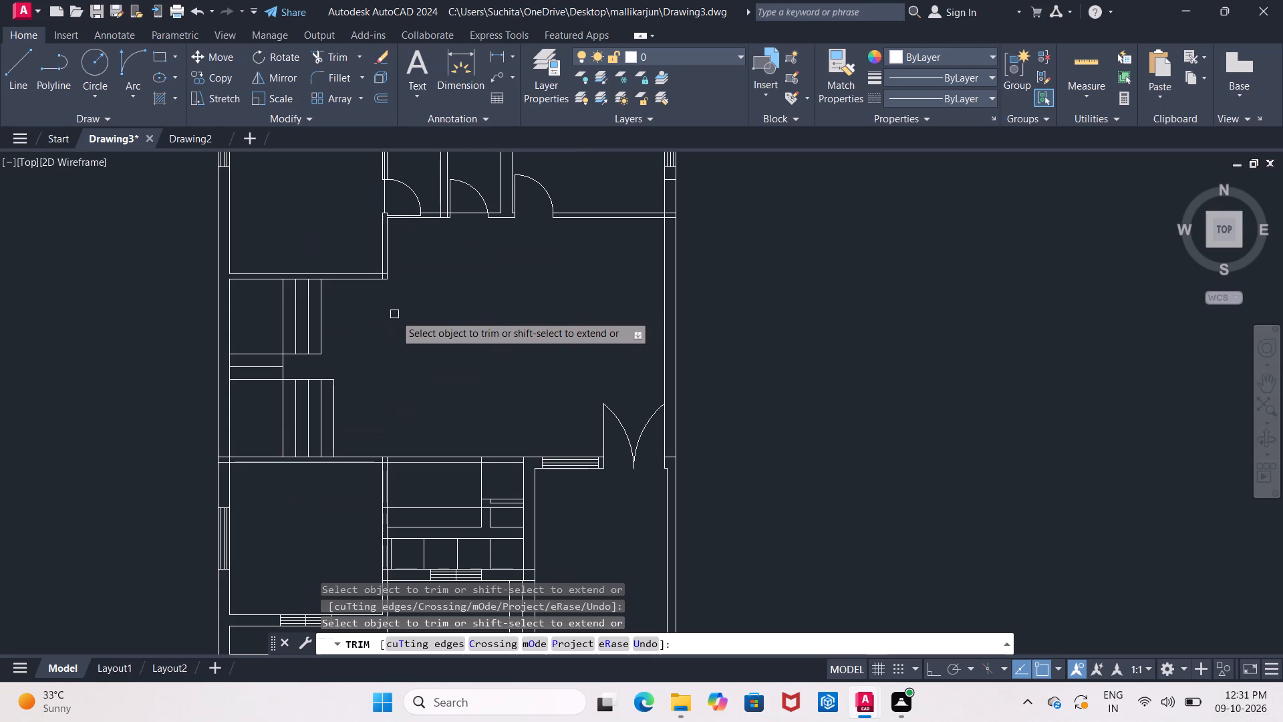
key(Escape)
Offset the inner line of the northwest room's south wall 2" north into the room.
key(o)
key(Return)
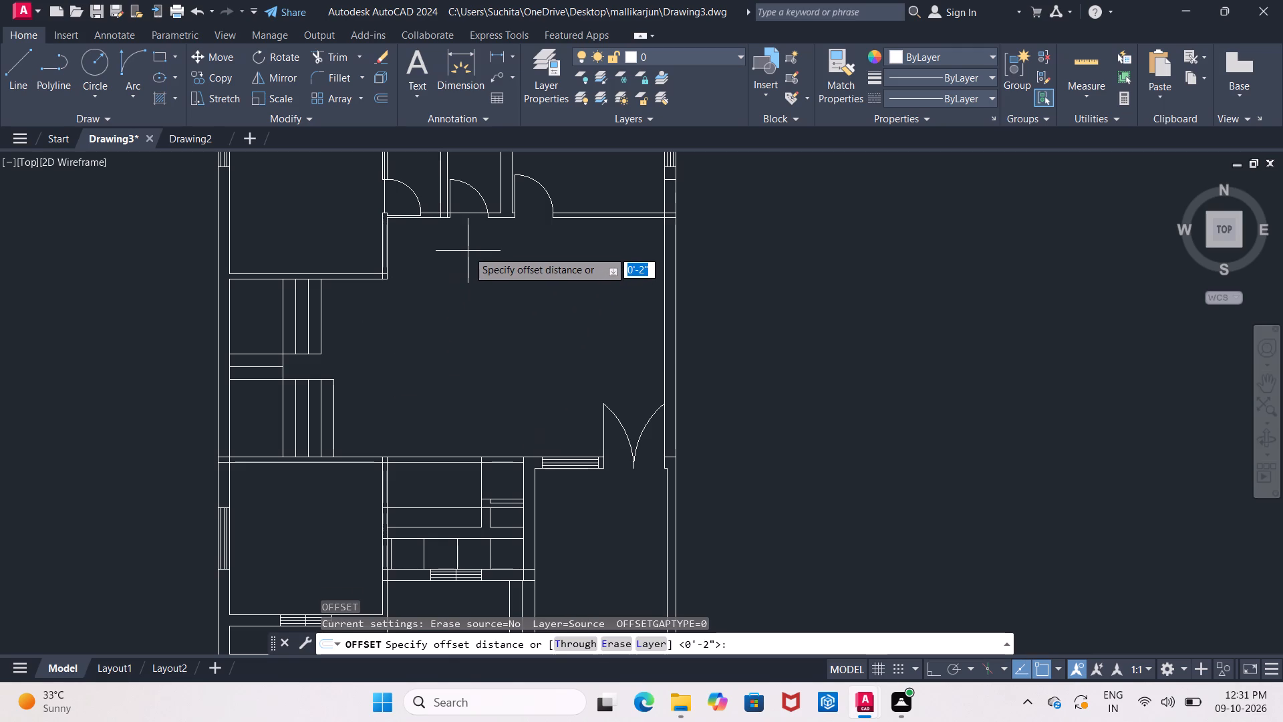
scroll(468, 251, up, 1)
middle_drag(417, 257, 317, 352)
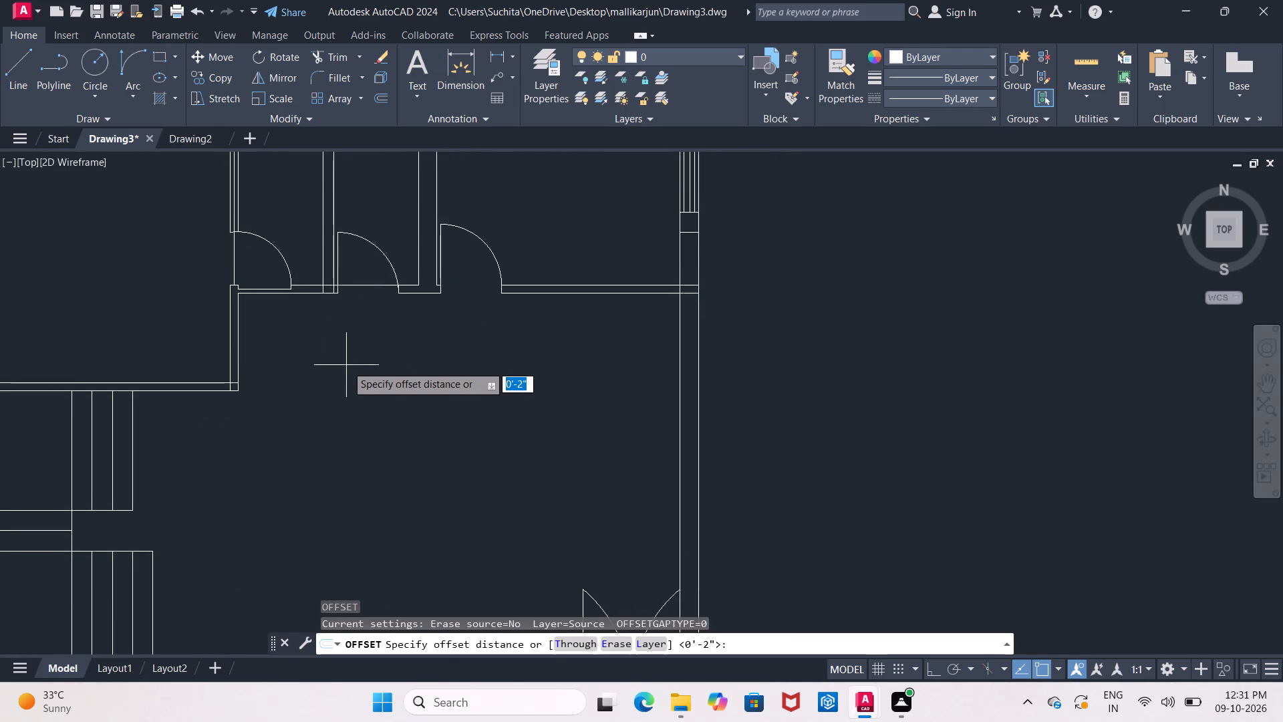
key(2)
key(shift+quotedbl)
key(Return)
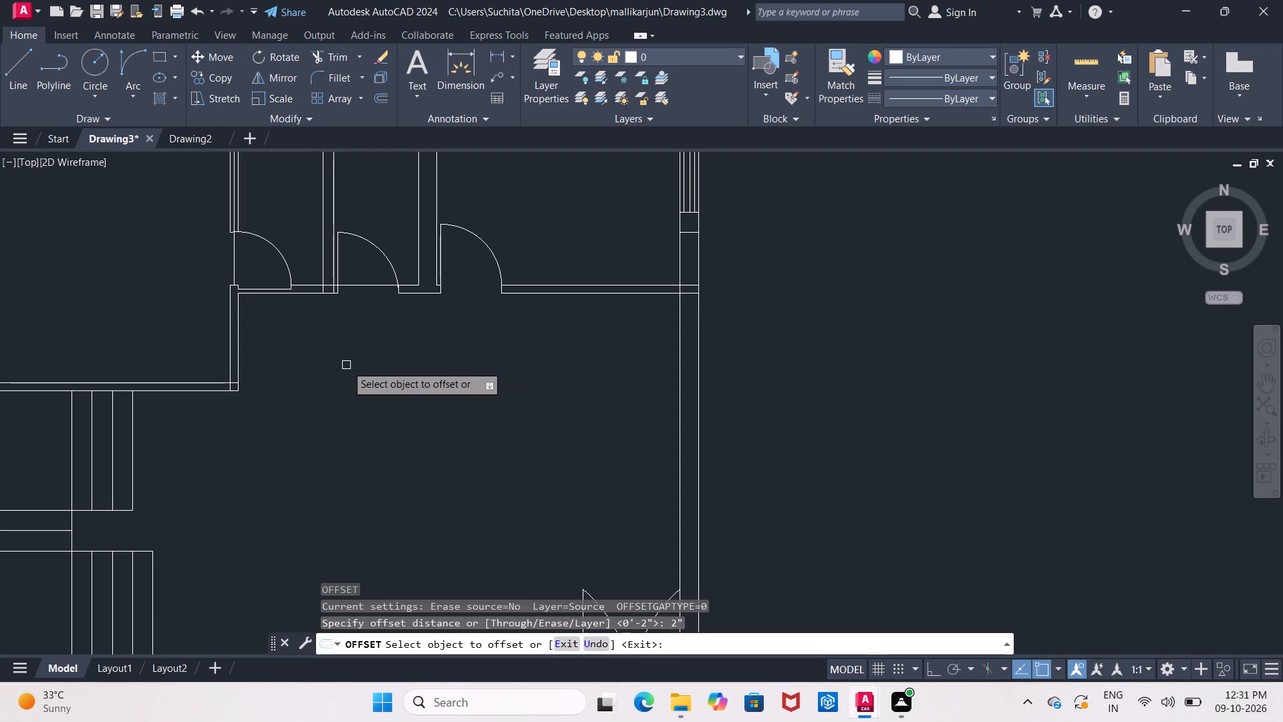
click(176, 381)
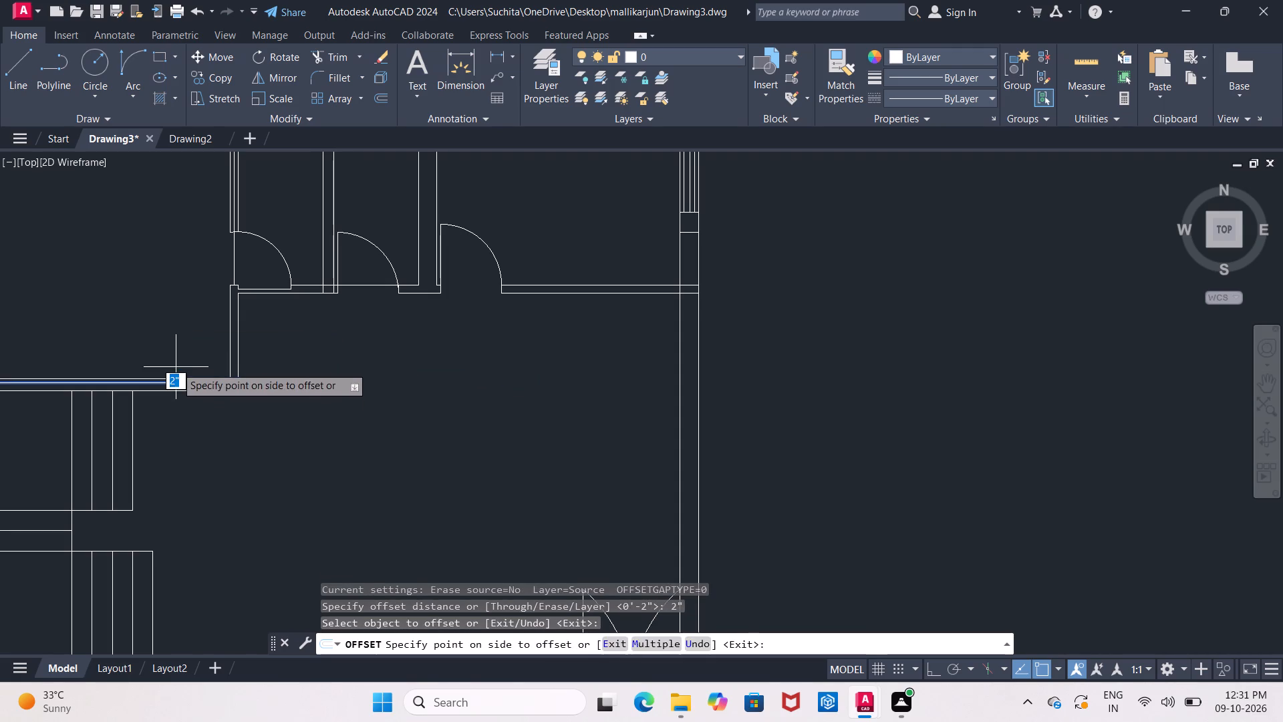
click(176, 364)
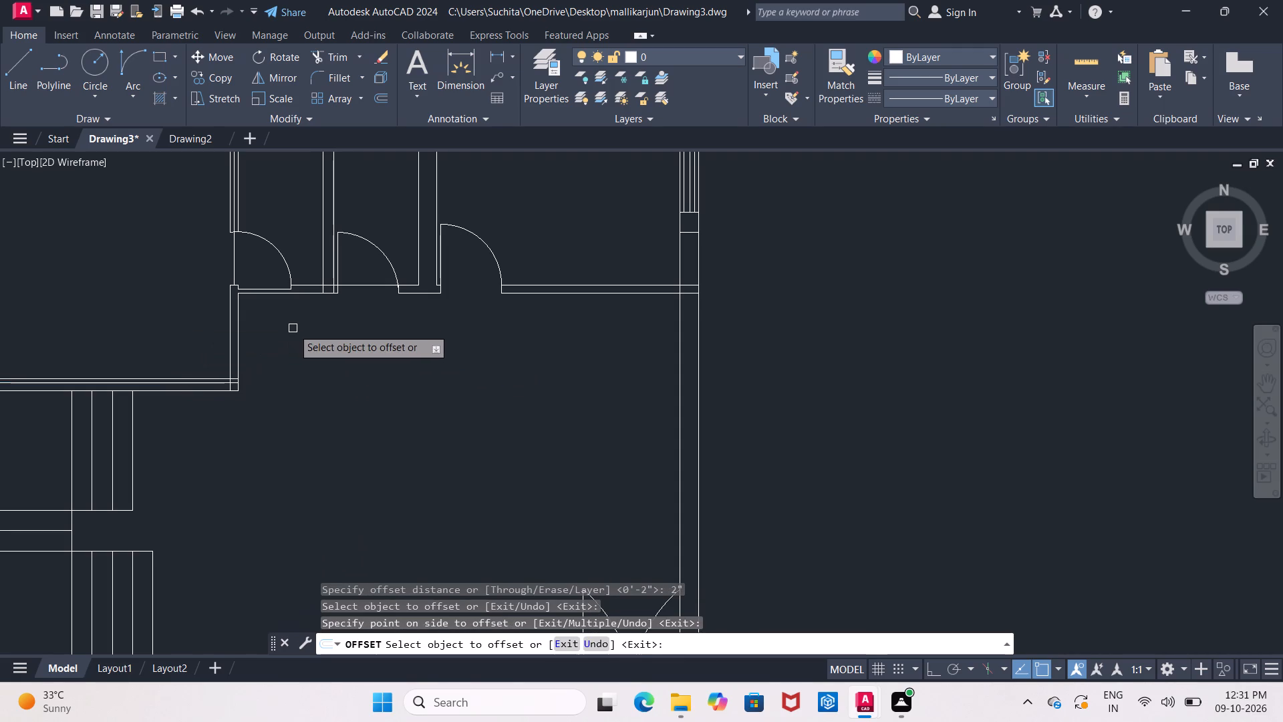
key(Escape)
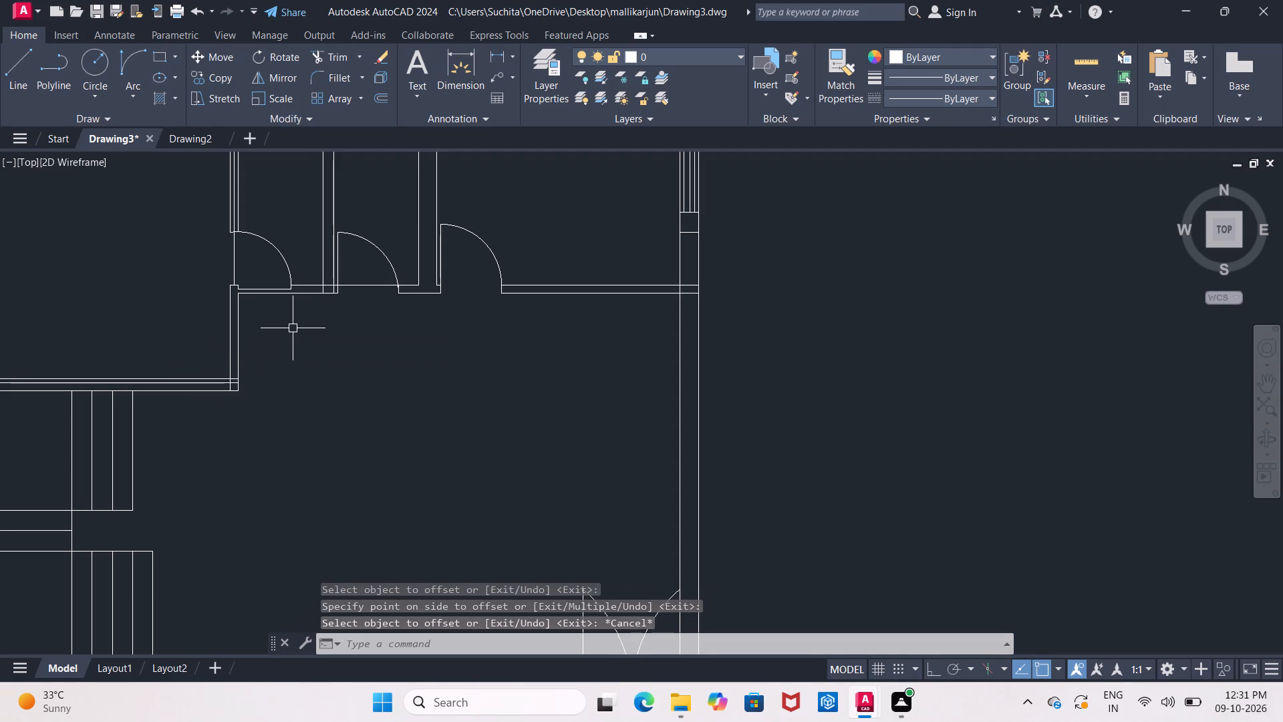
Offset the outer line of the short east wall at the northwest room's southeast corner 3'6" west into the room.
key(o)
key(Return)
key(3)
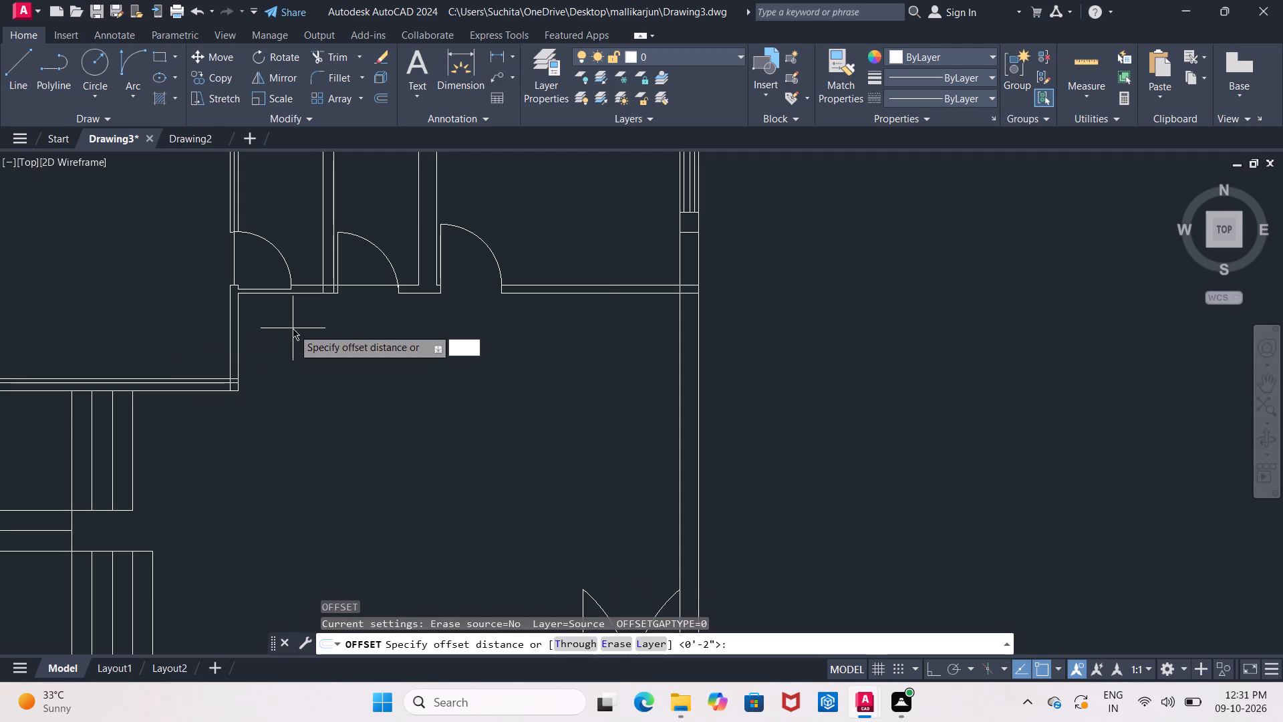
text('6")
key(Return)
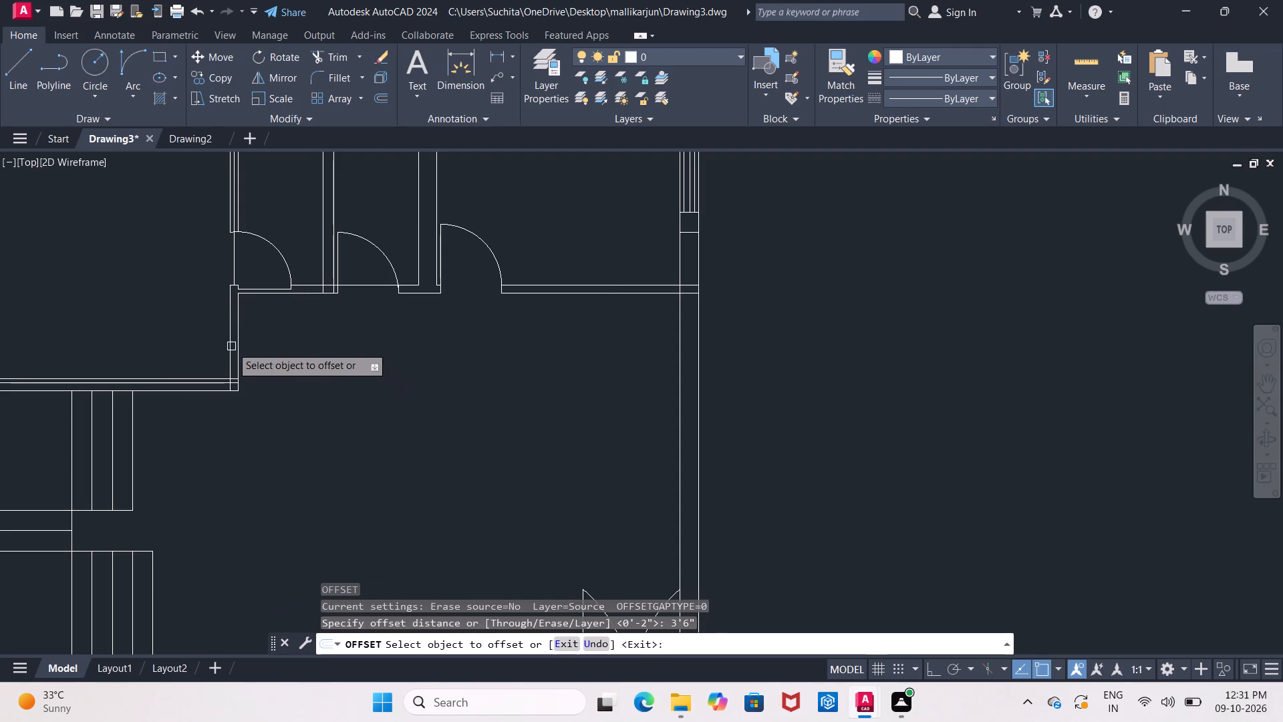
click(240, 350)
click(158, 344)
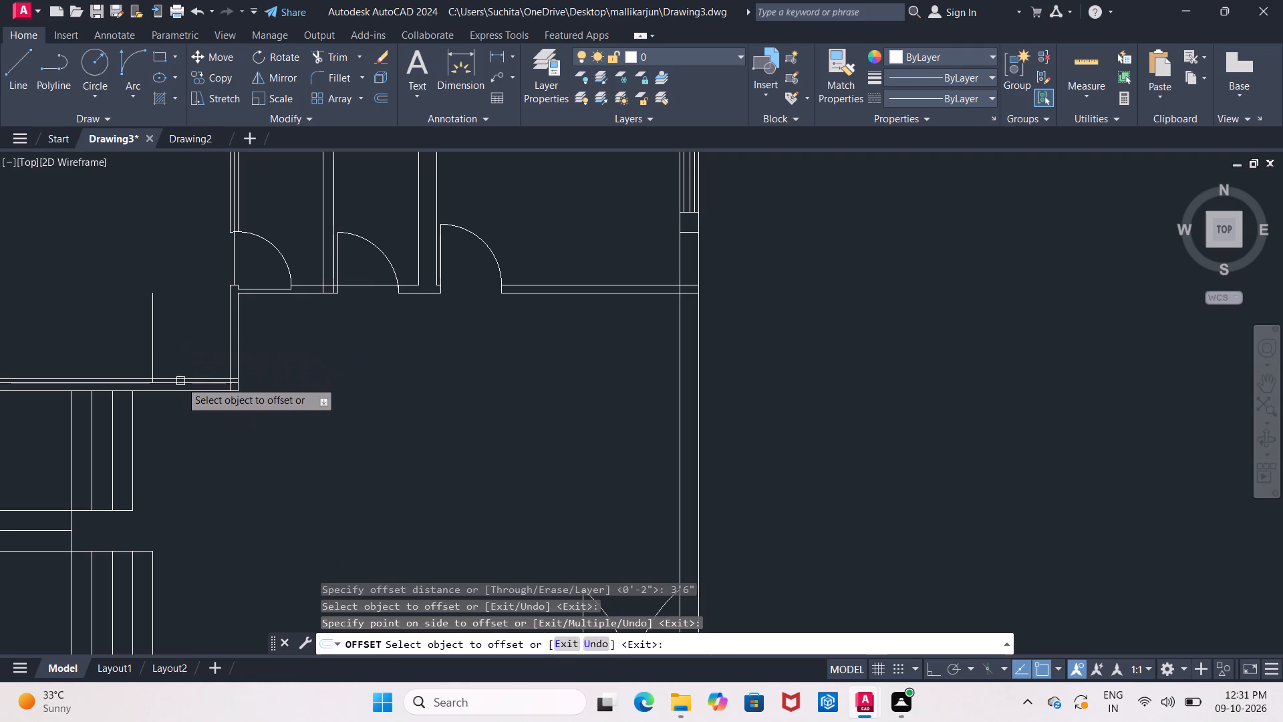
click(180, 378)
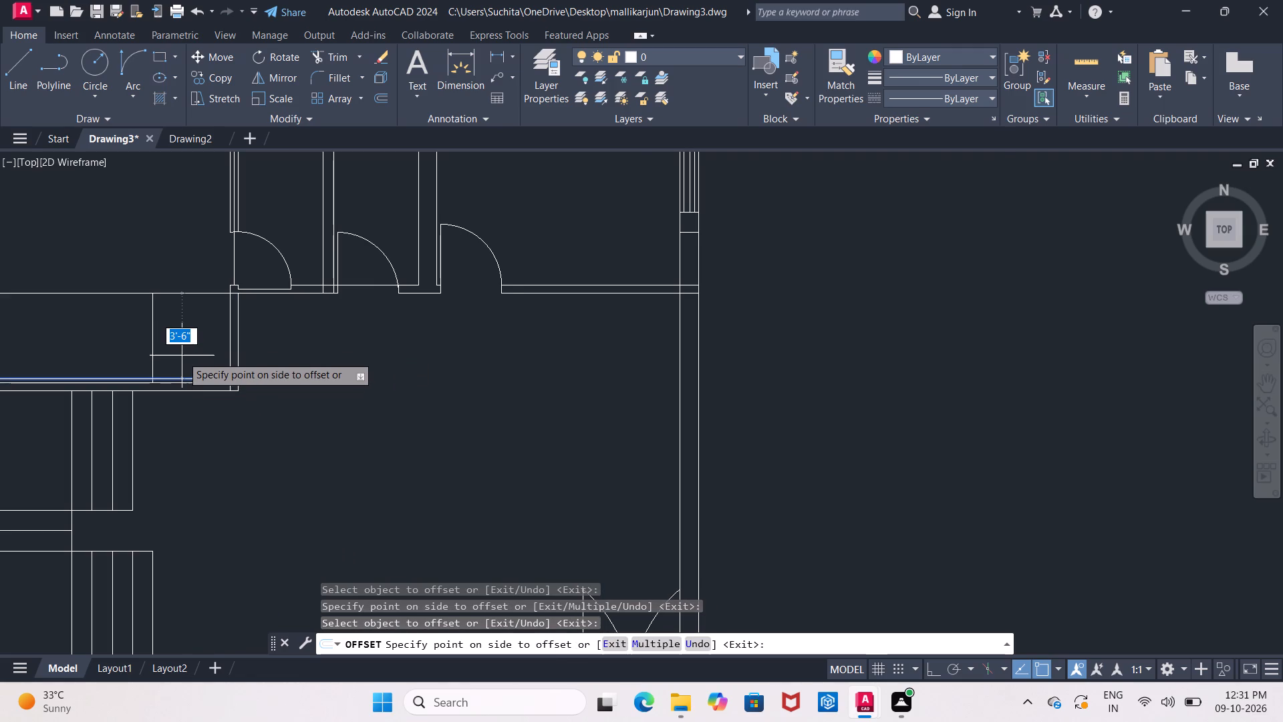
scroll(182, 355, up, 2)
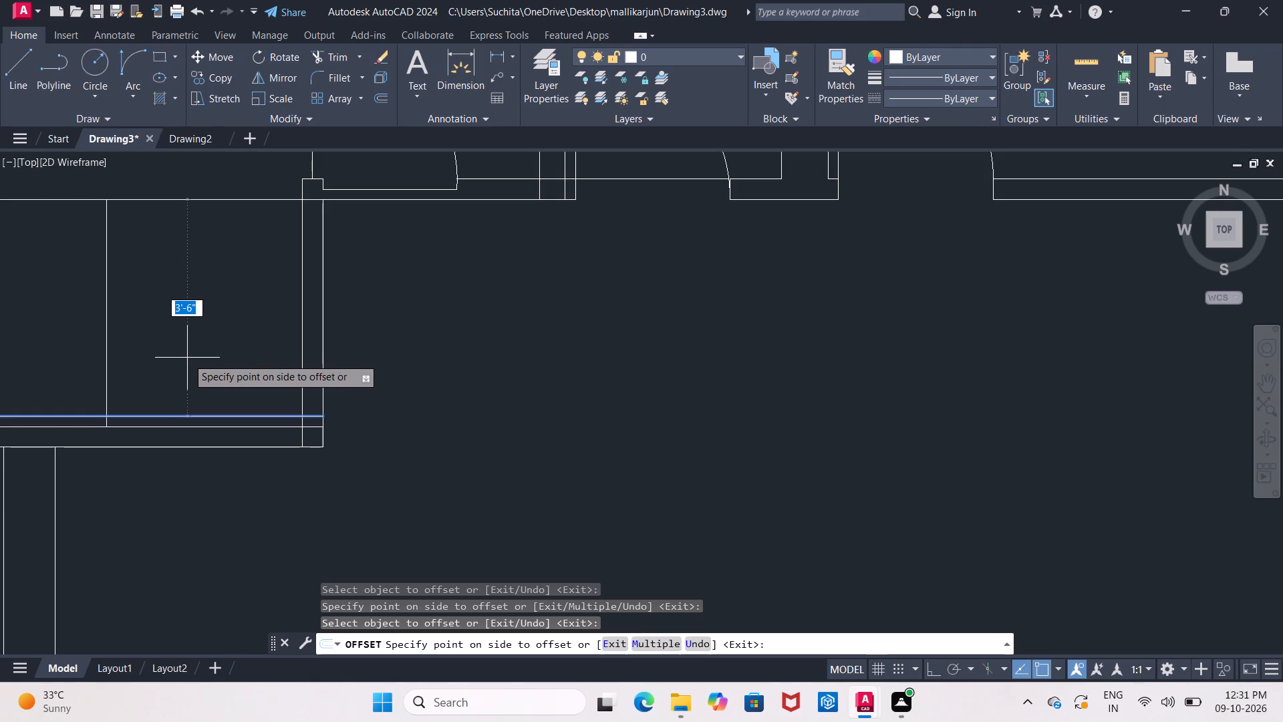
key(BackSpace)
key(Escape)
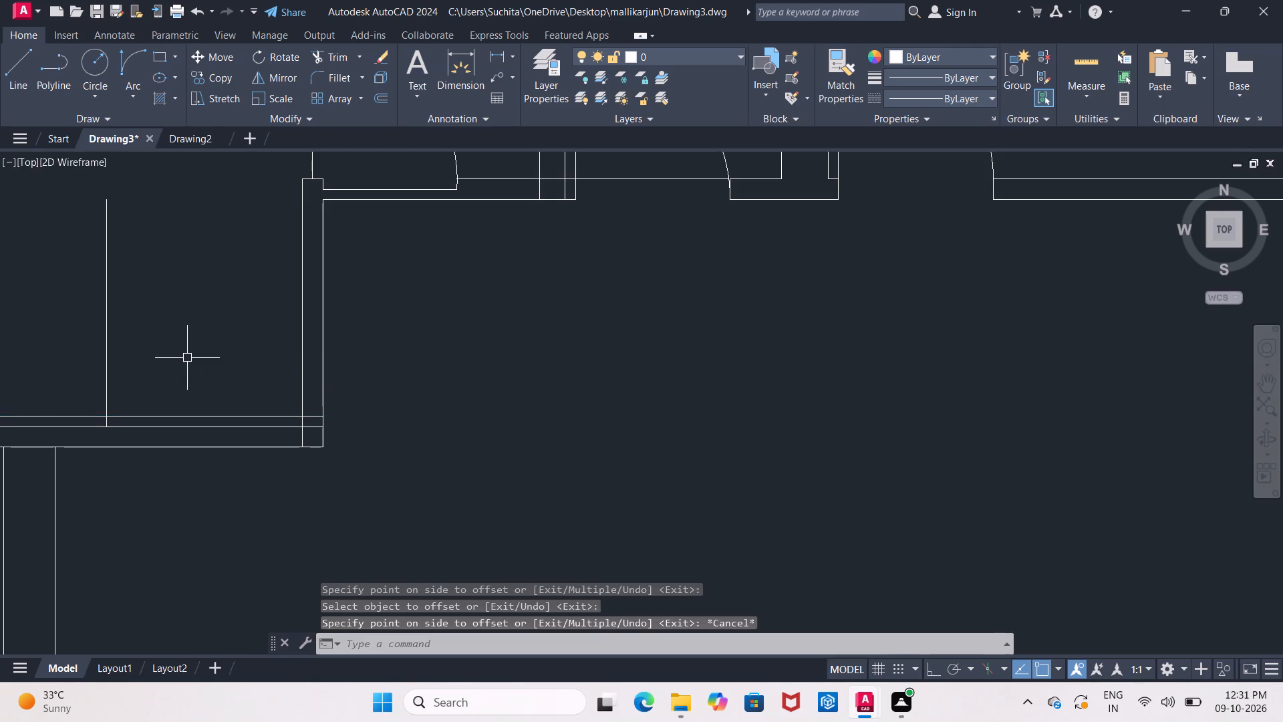
Offset the inner line of the northwest room's south wall 3'6" north into the room.
key(o)
key(Return)
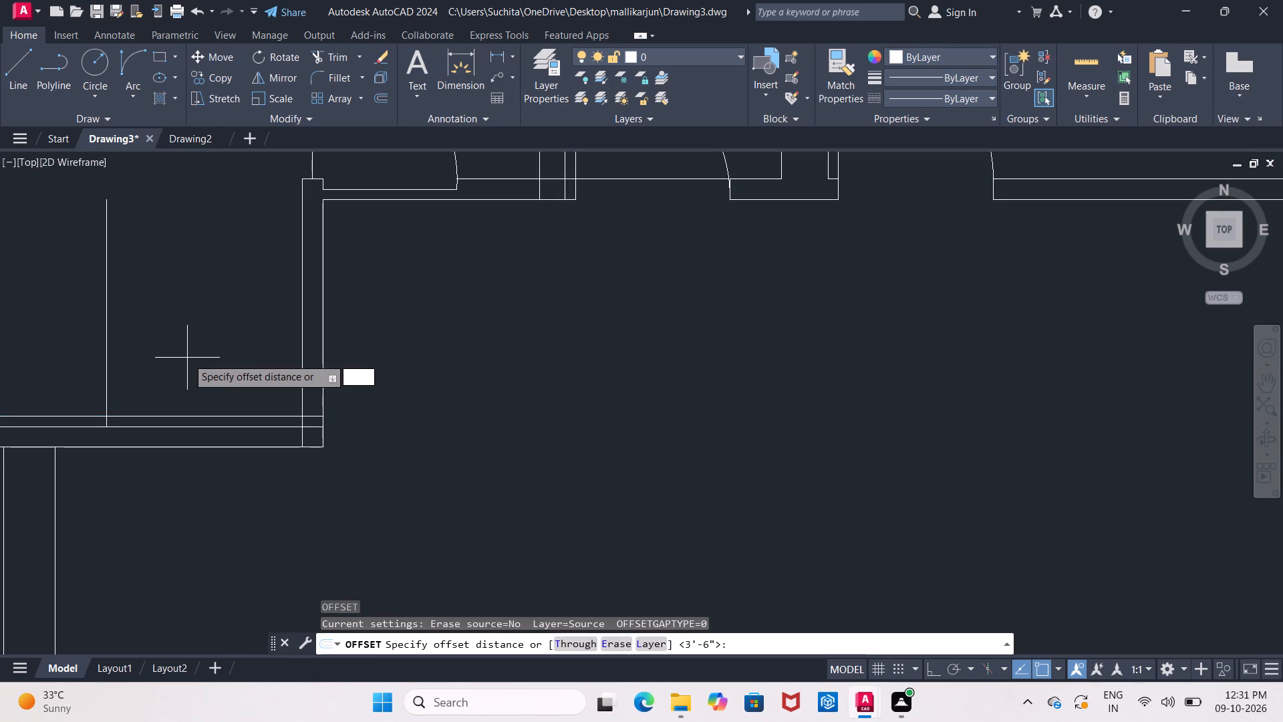
key(Return)
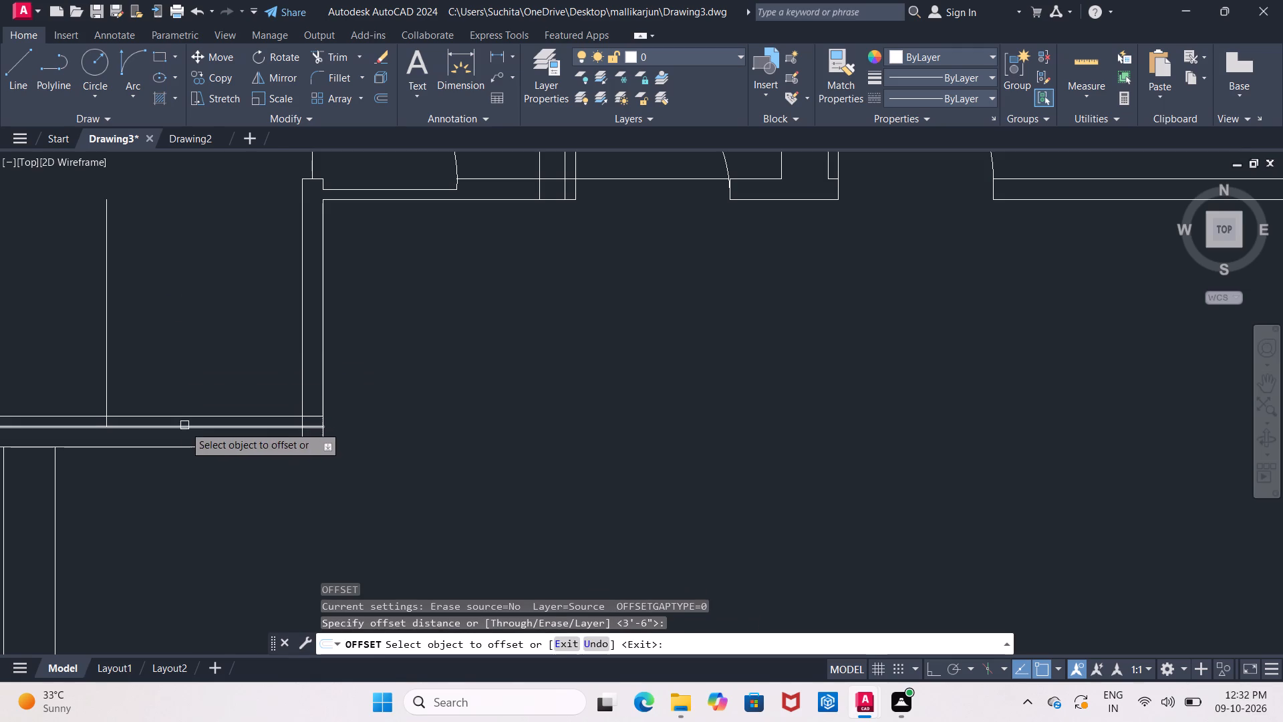
click(186, 427)
click(182, 342)
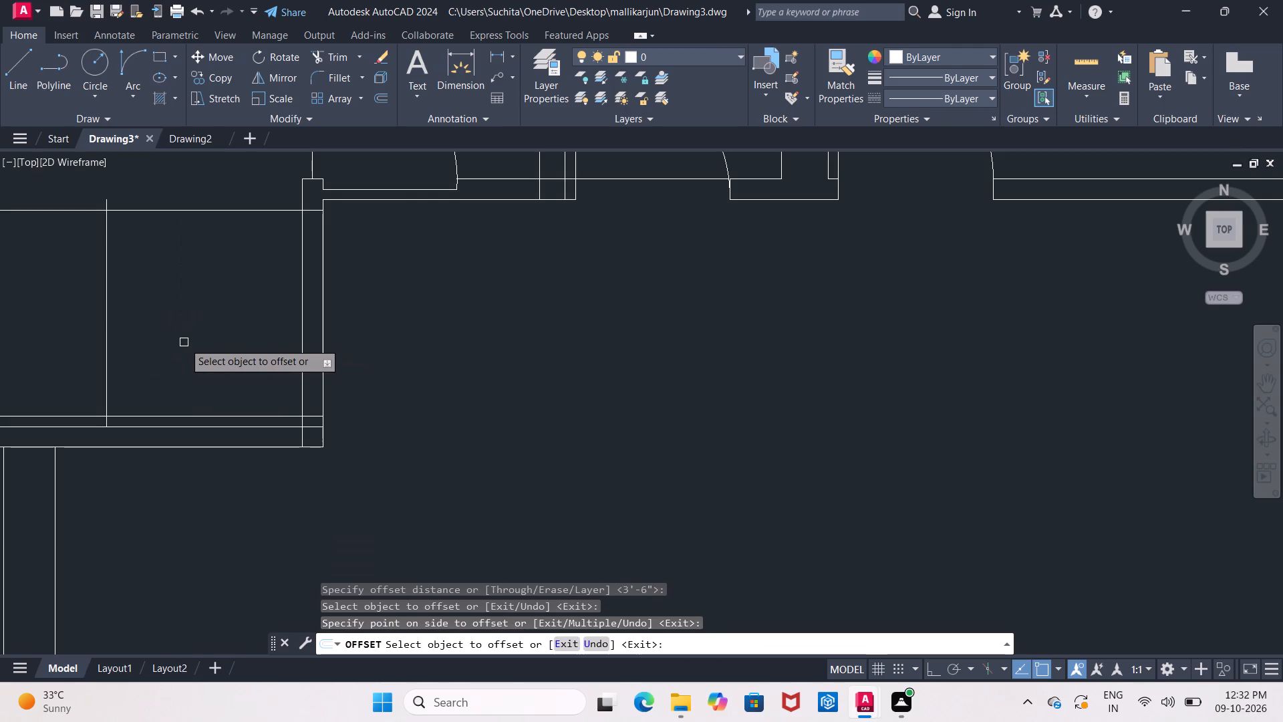
key(Escape)
Trim the two 3'6" offset lines to a corner, removing the vertical stub above and the horizontal run to the west.
text(tr)
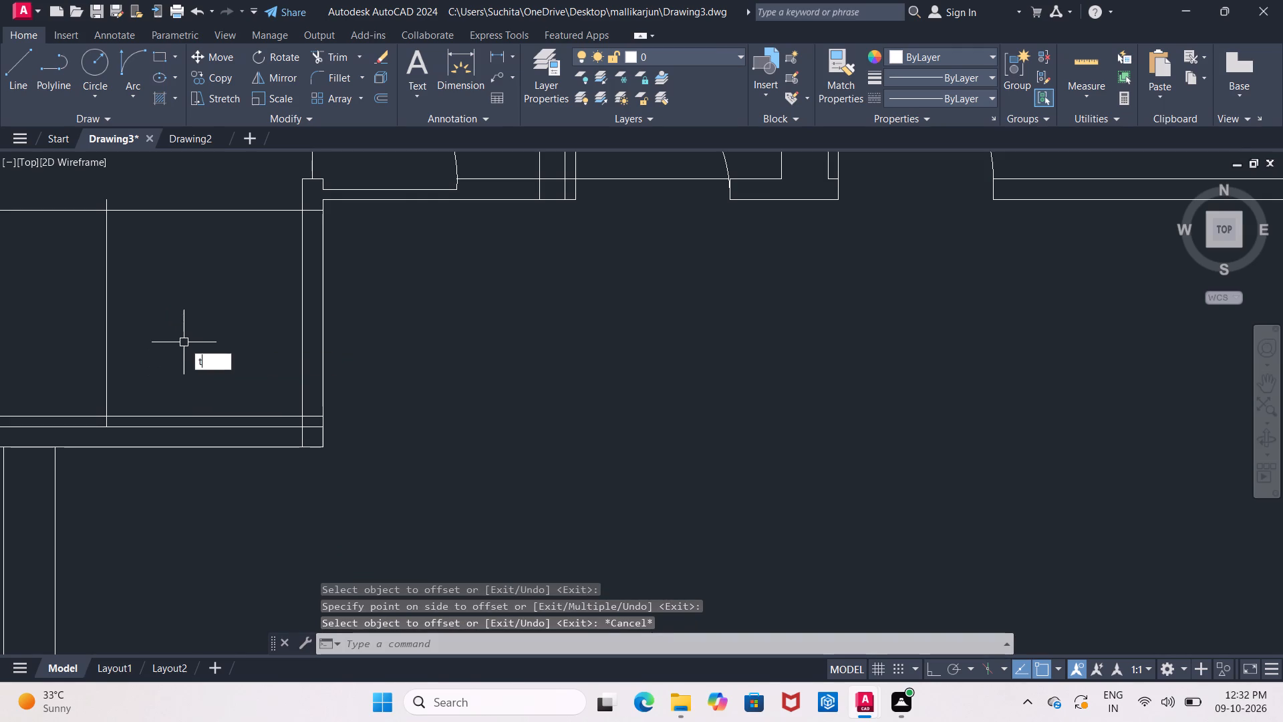
key(Return)
key(Return)
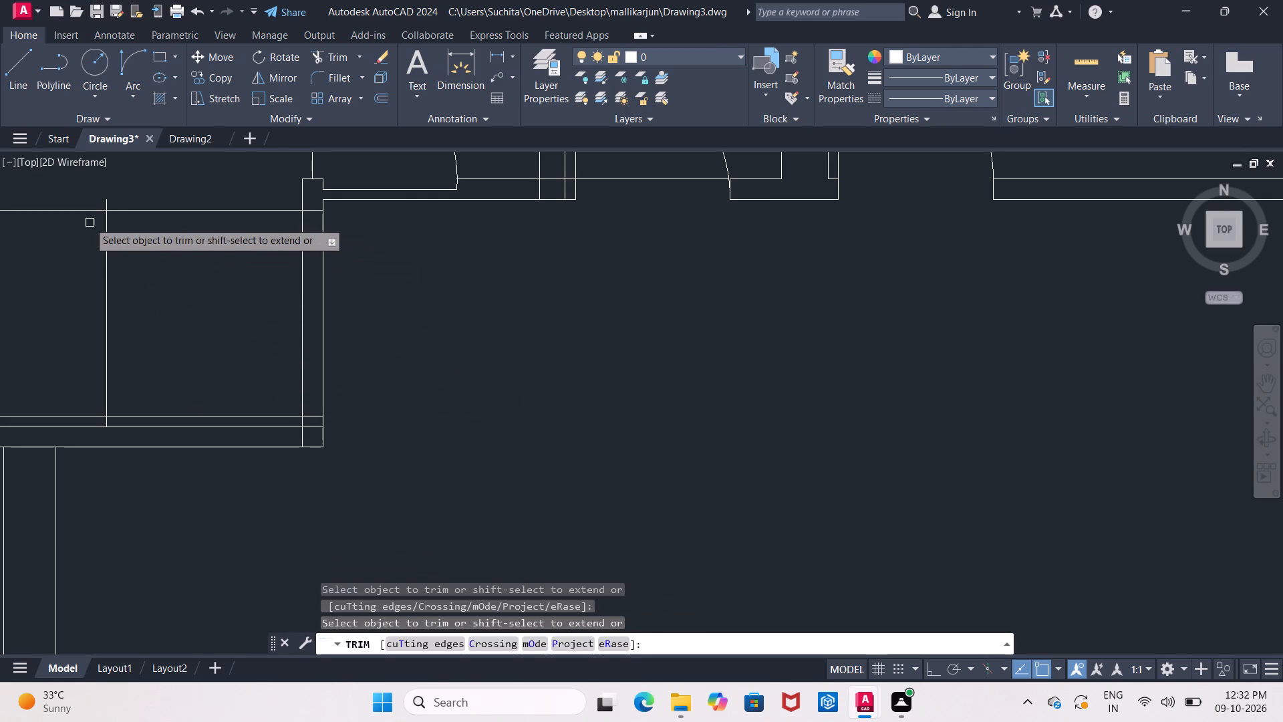
click(103, 203)
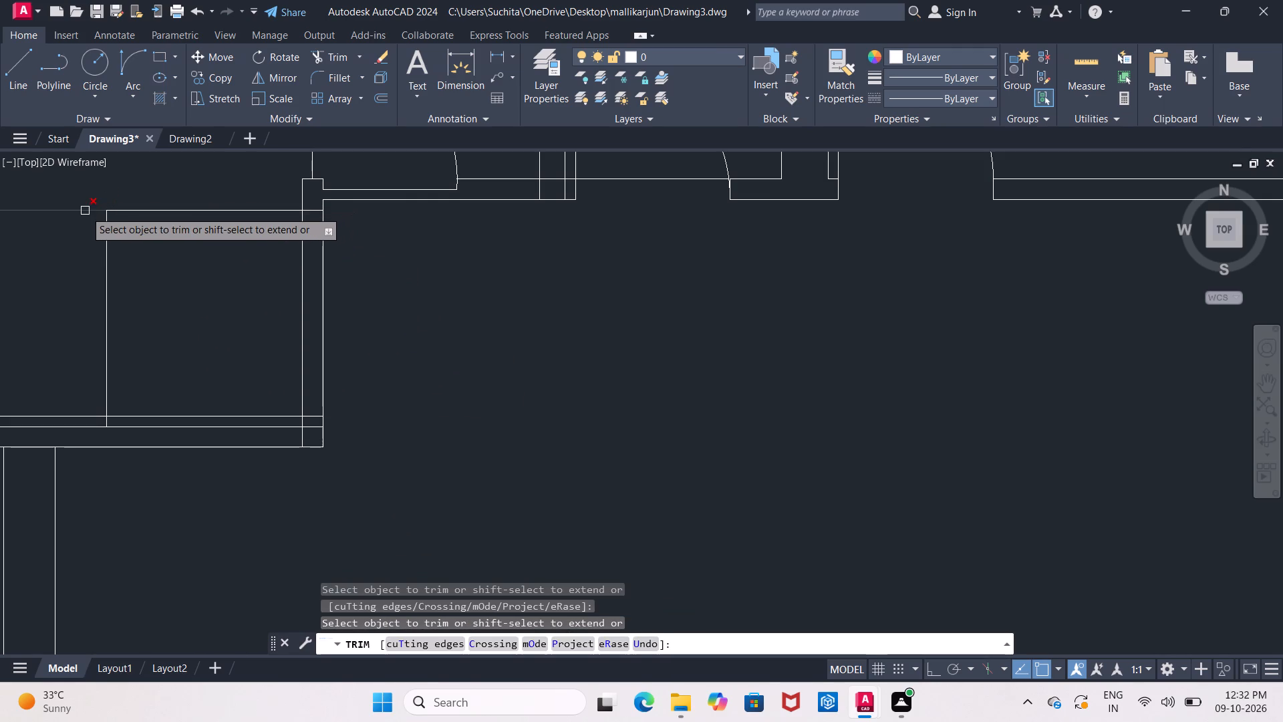
click(85, 211)
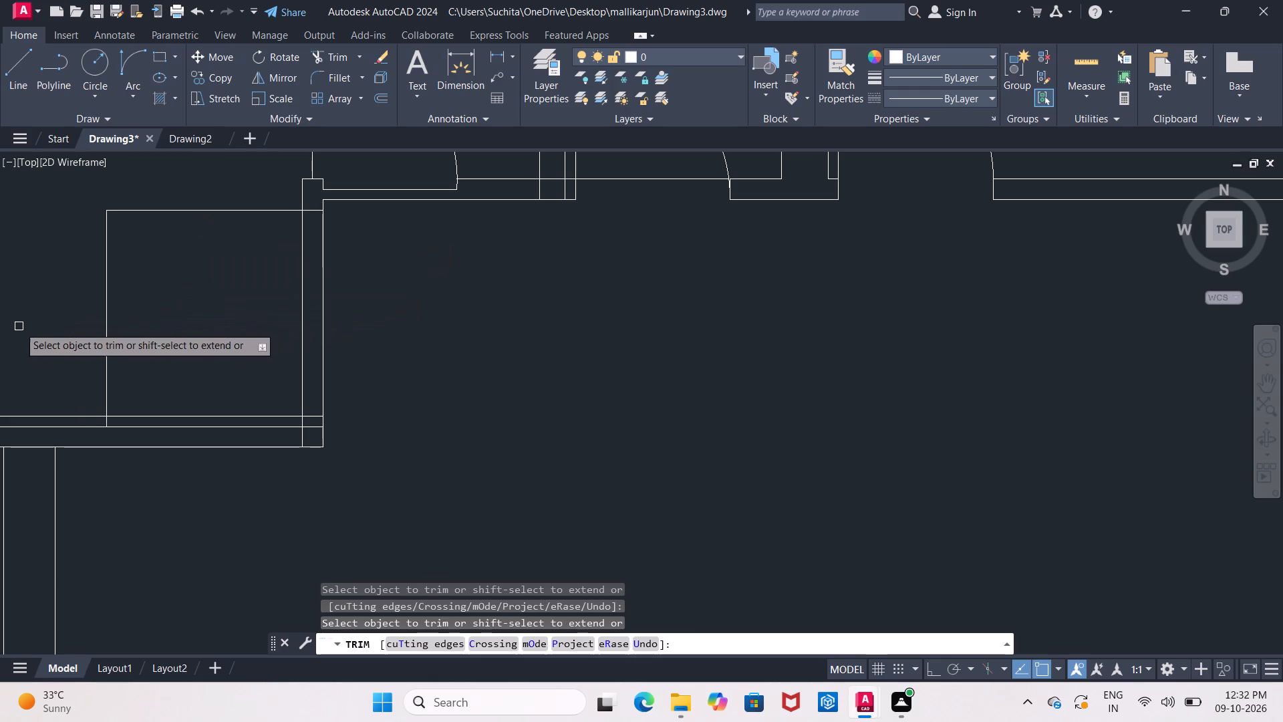
Clear the door opening by trimming the east wall lines across it, the 3'6" guide lines and the 2" offset line west of the leaf; turn Ortho on.
drag(18, 326, 393, 302)
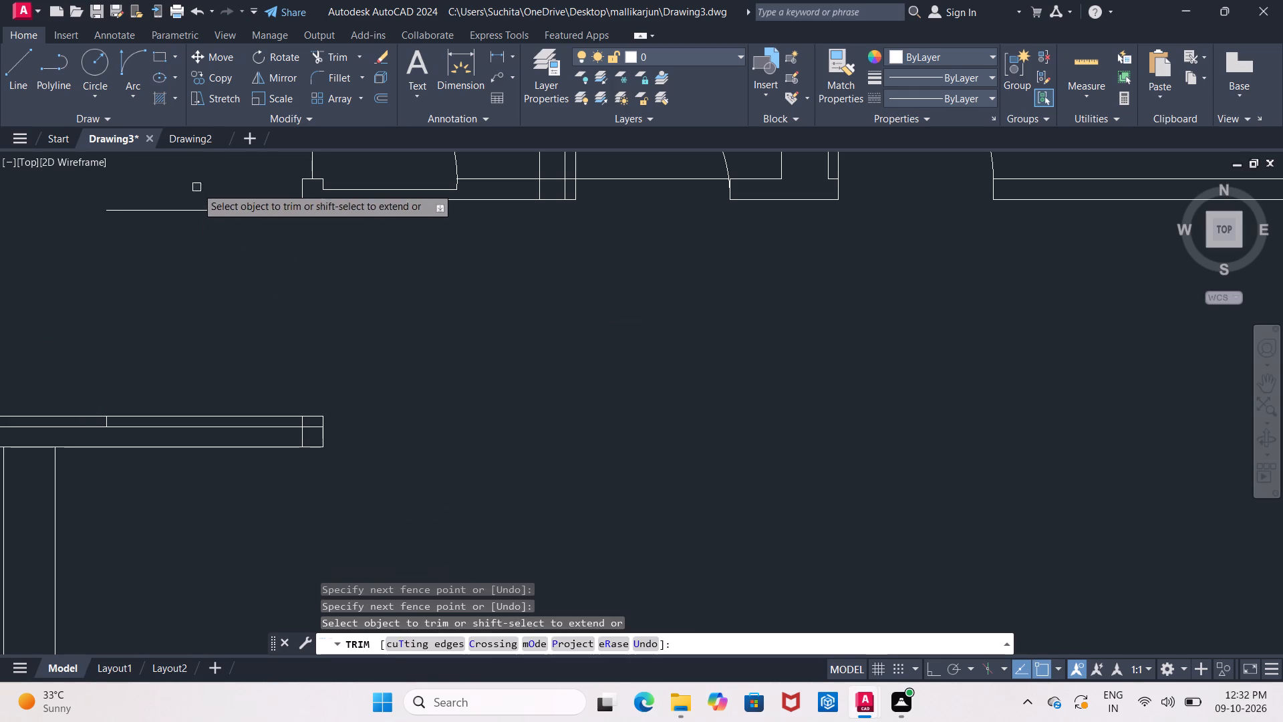
drag(196, 187, 202, 262)
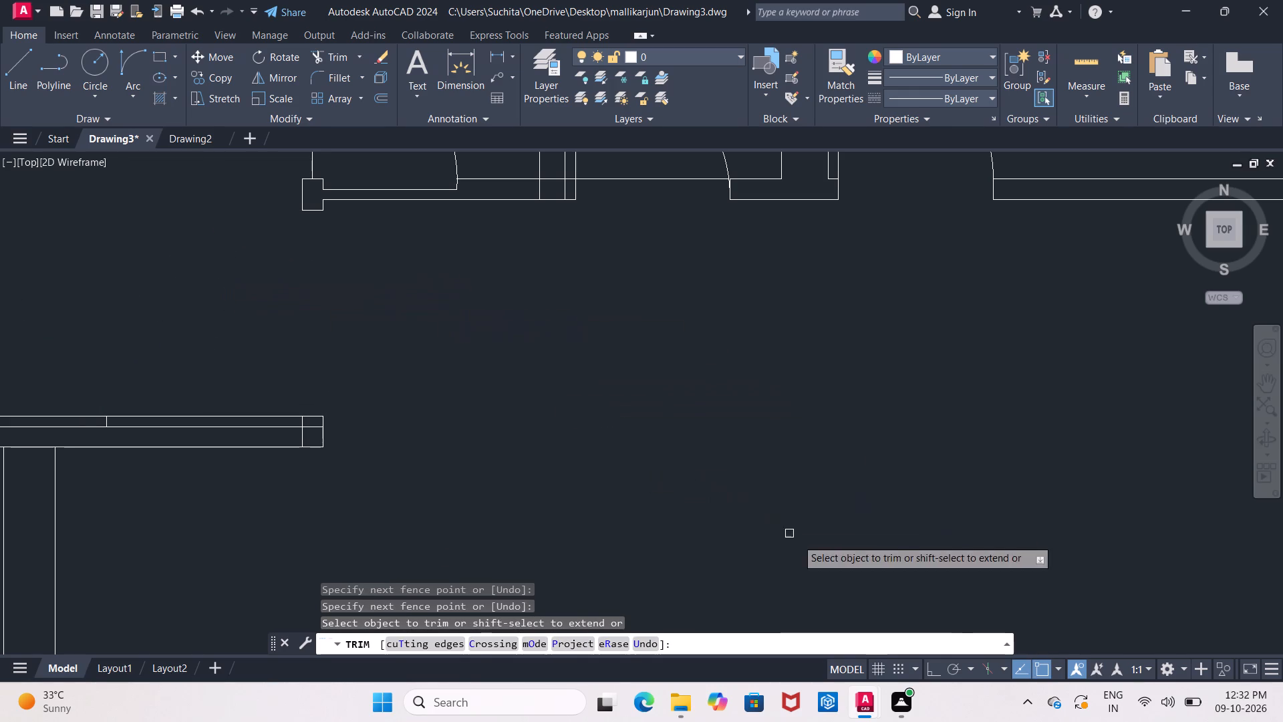
click(928, 673)
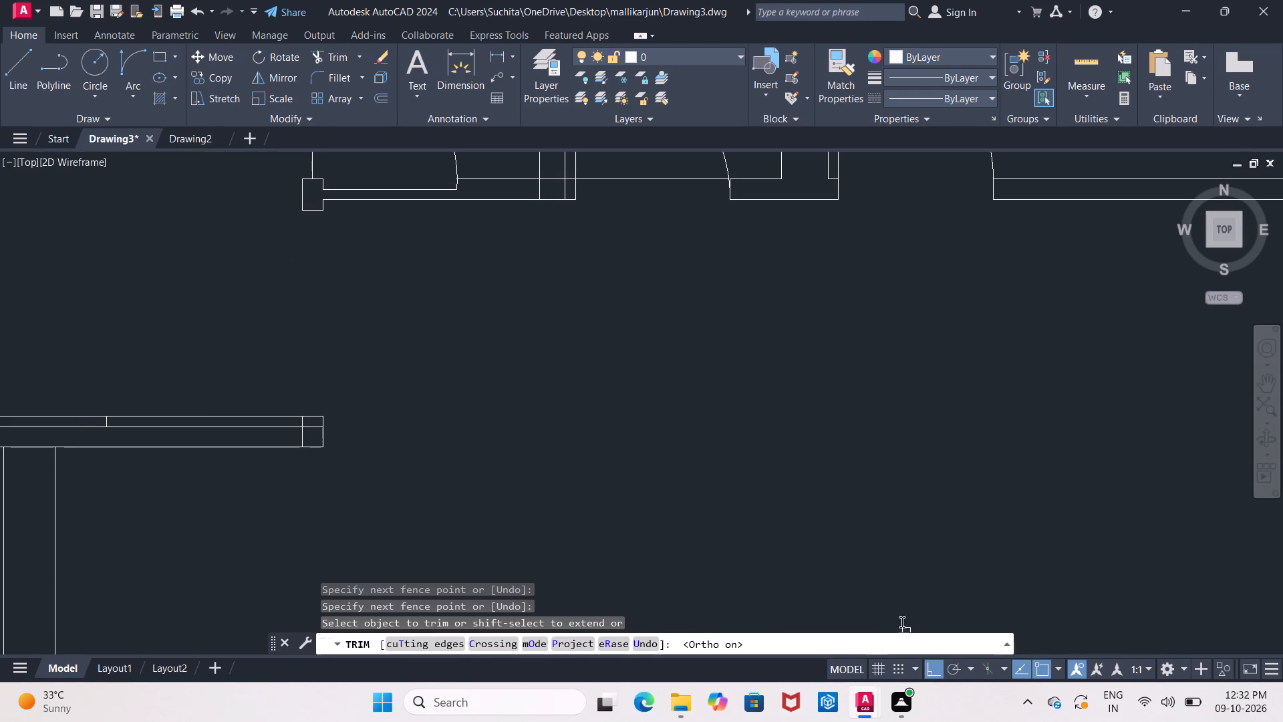
click(61, 415)
Draw the door swing as a Start, End, Direction arc from the north jamb's southwest corner to the leaf's west end, starting tangent due west.
scroll(193, 340, down, 2)
middle_drag(204, 337, 204, 352)
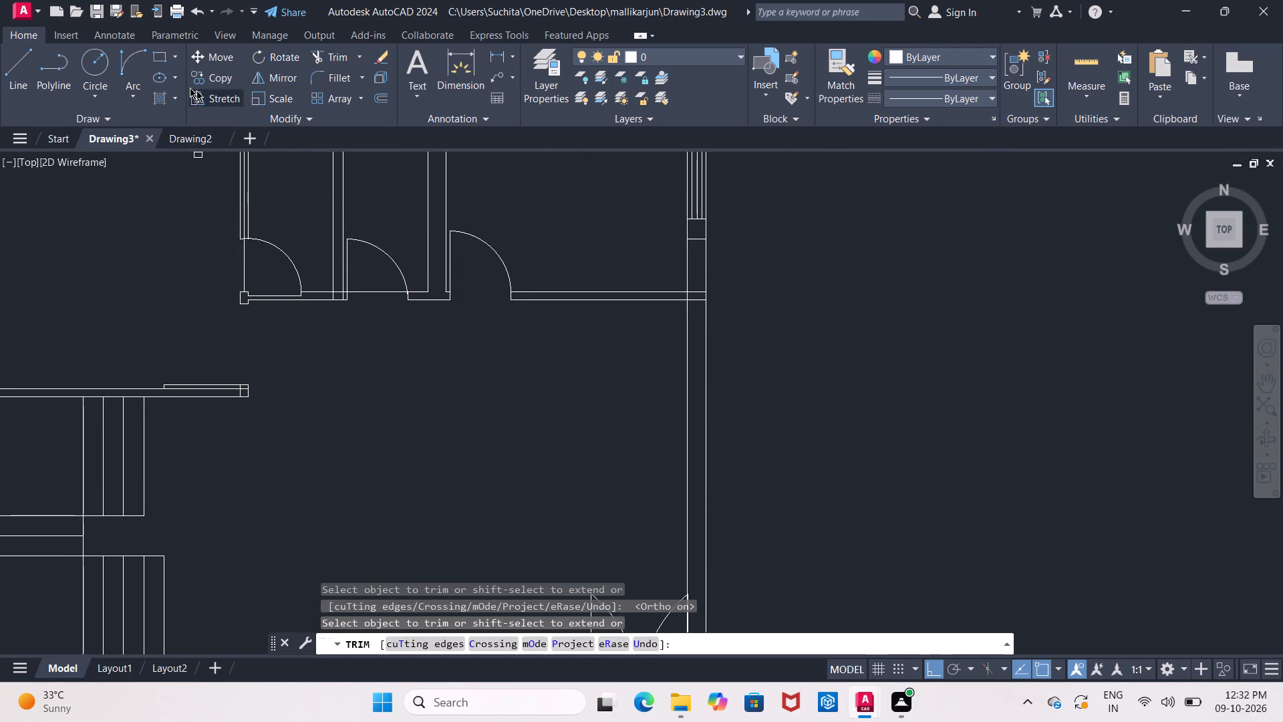
click(132, 98)
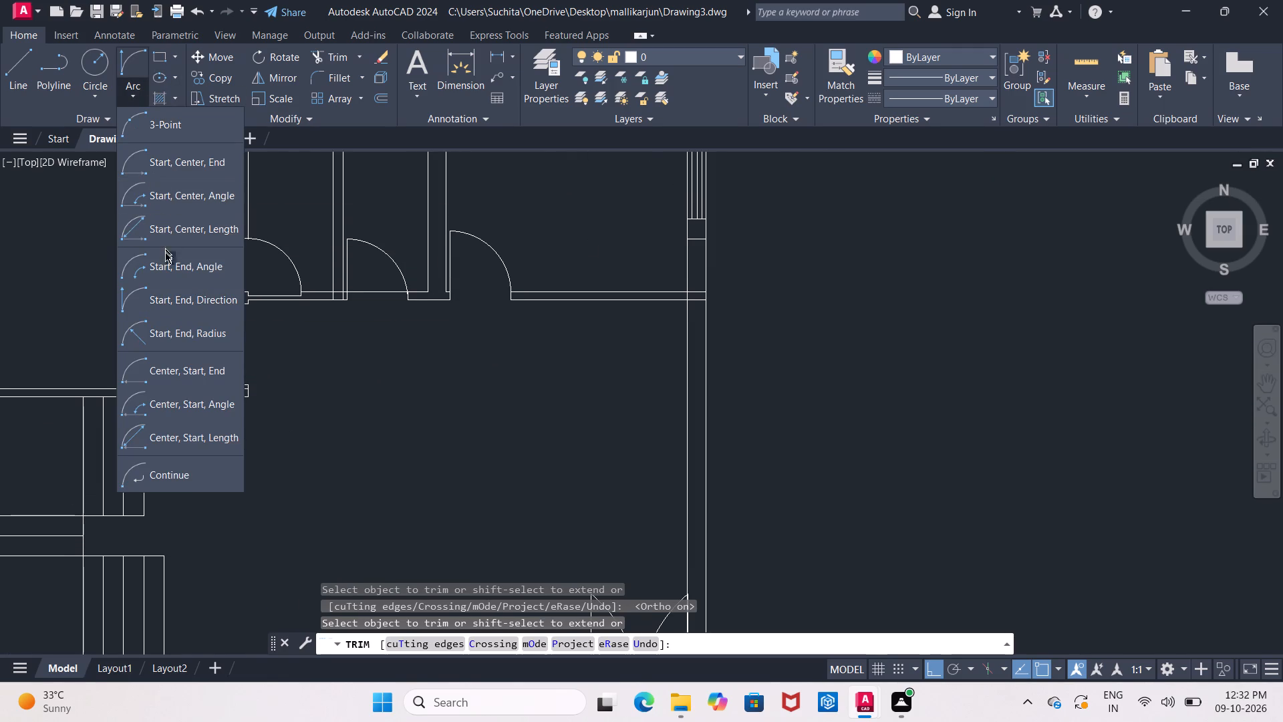
click(175, 299)
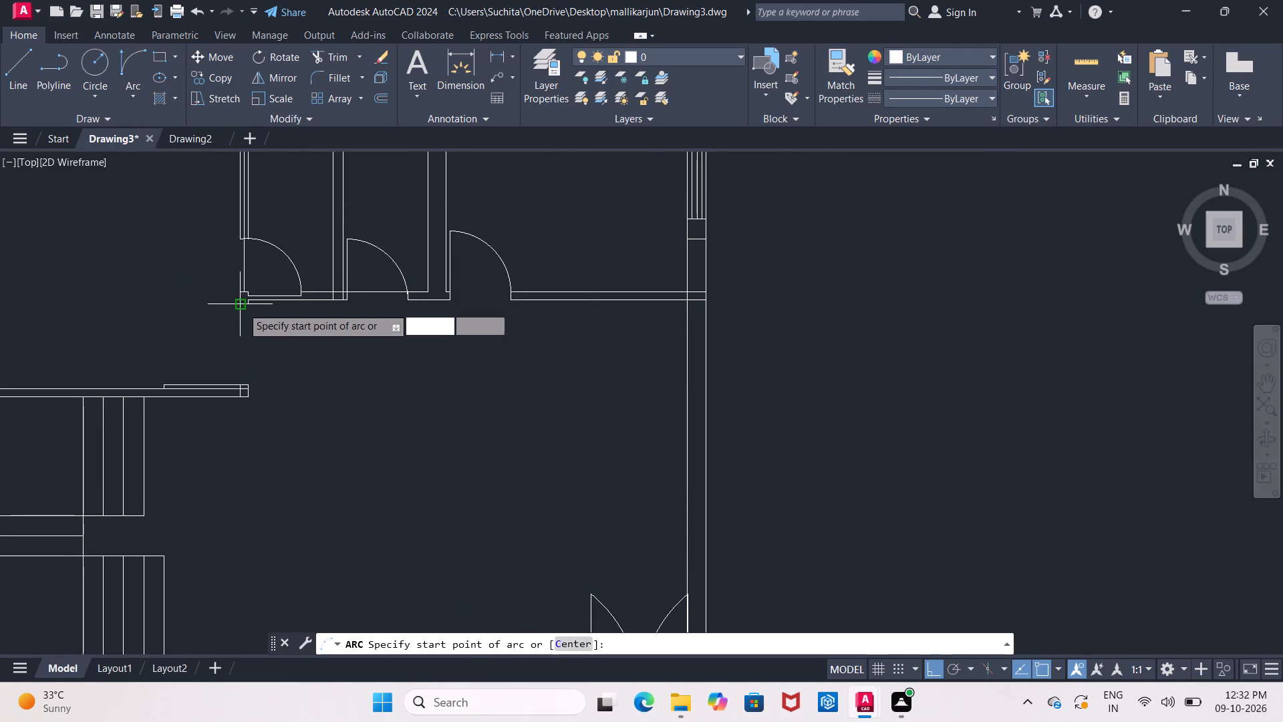
click(242, 307)
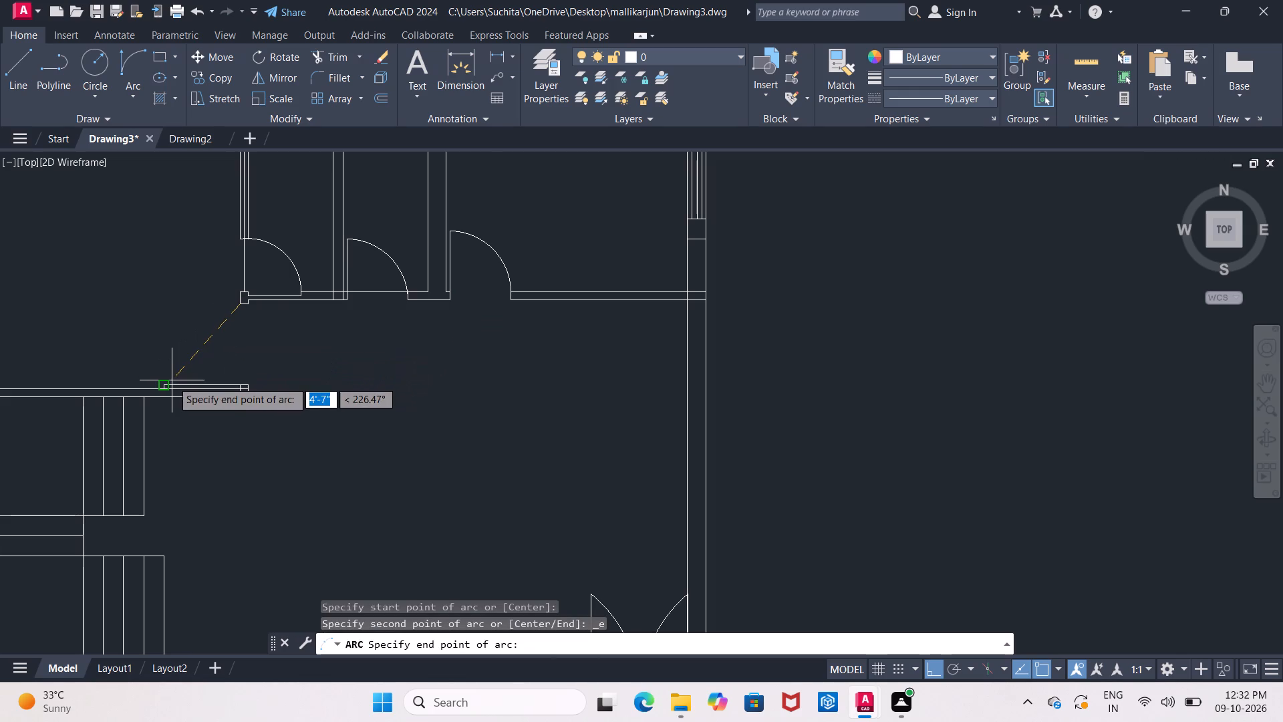
scroll(172, 380, up, 4)
click(120, 406)
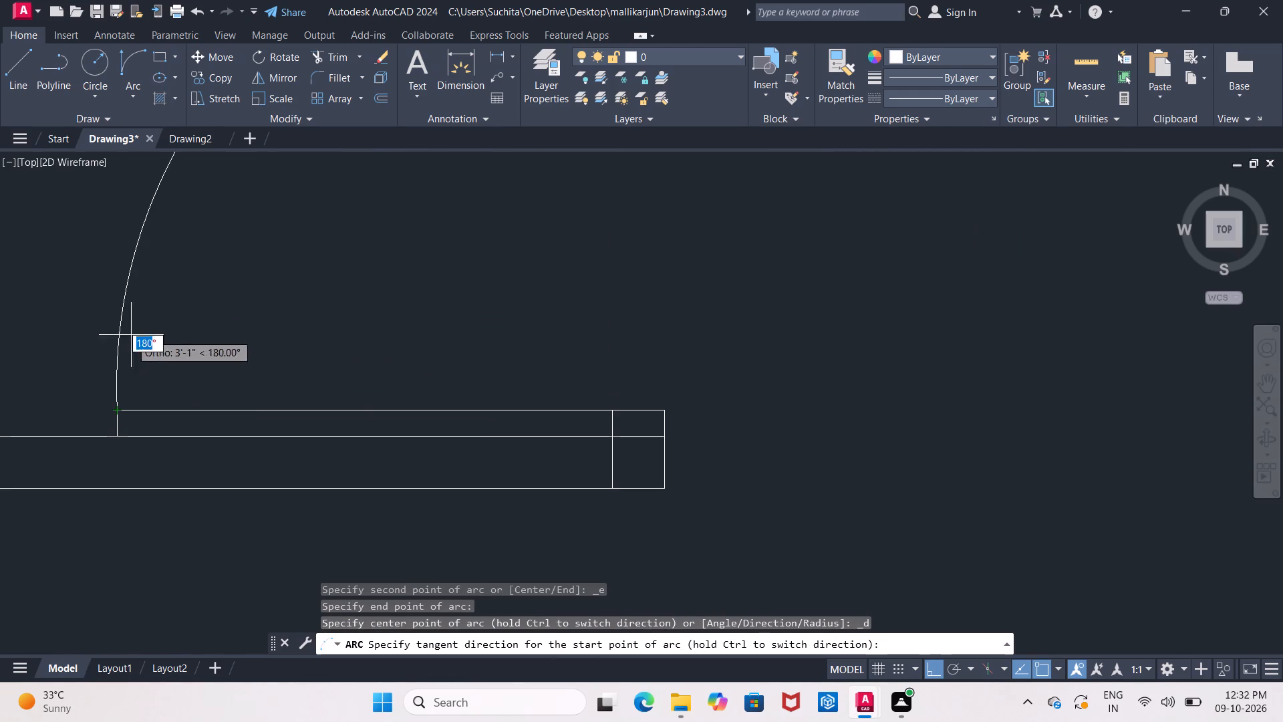
scroll(116, 318, down, 5)
click(111, 263)
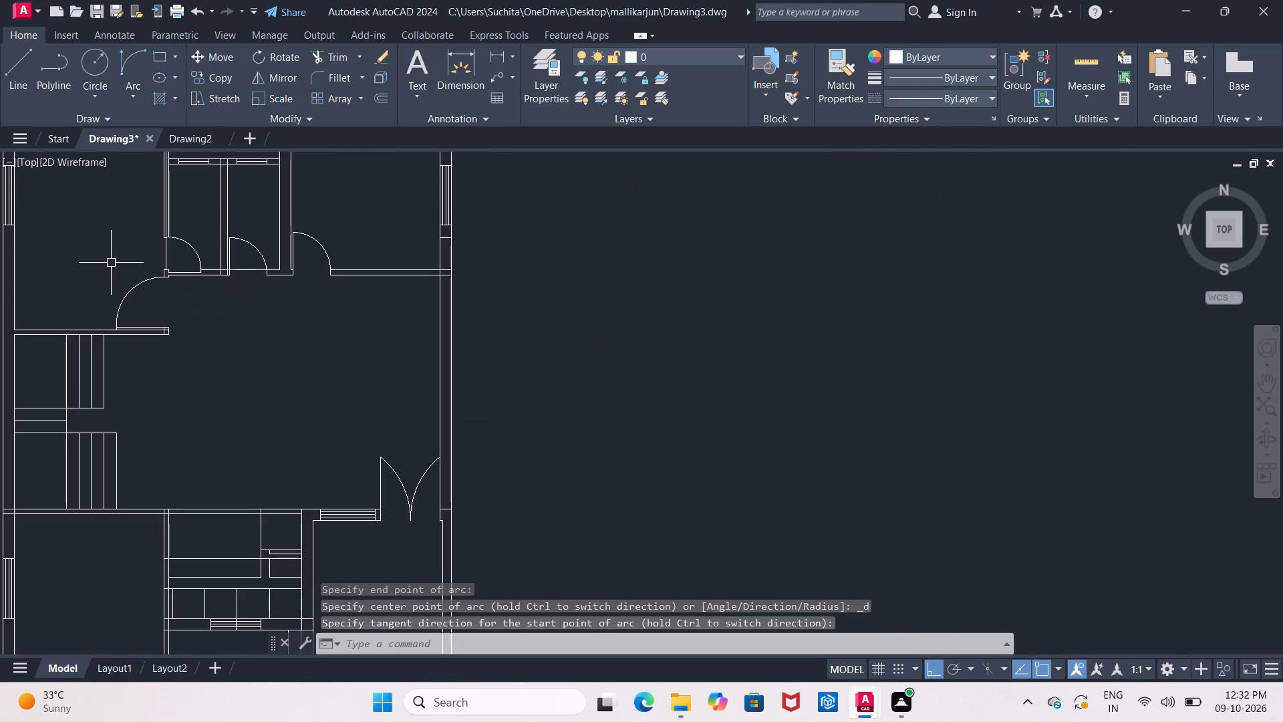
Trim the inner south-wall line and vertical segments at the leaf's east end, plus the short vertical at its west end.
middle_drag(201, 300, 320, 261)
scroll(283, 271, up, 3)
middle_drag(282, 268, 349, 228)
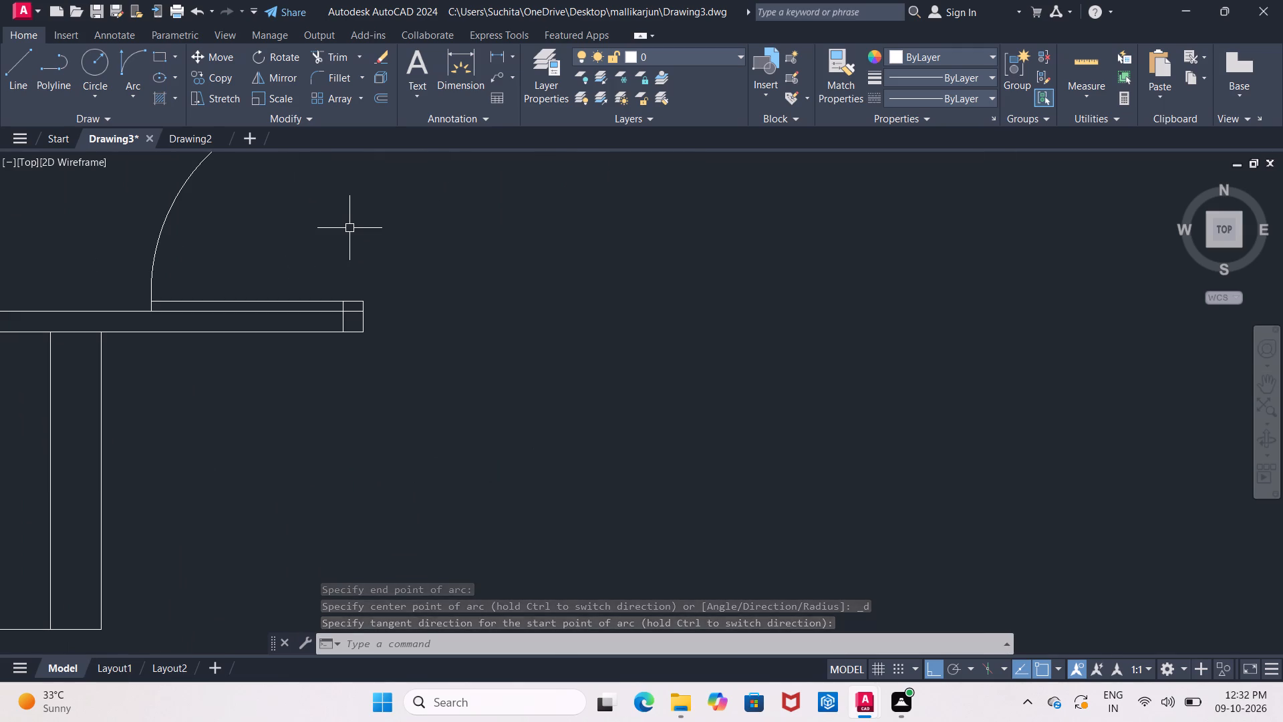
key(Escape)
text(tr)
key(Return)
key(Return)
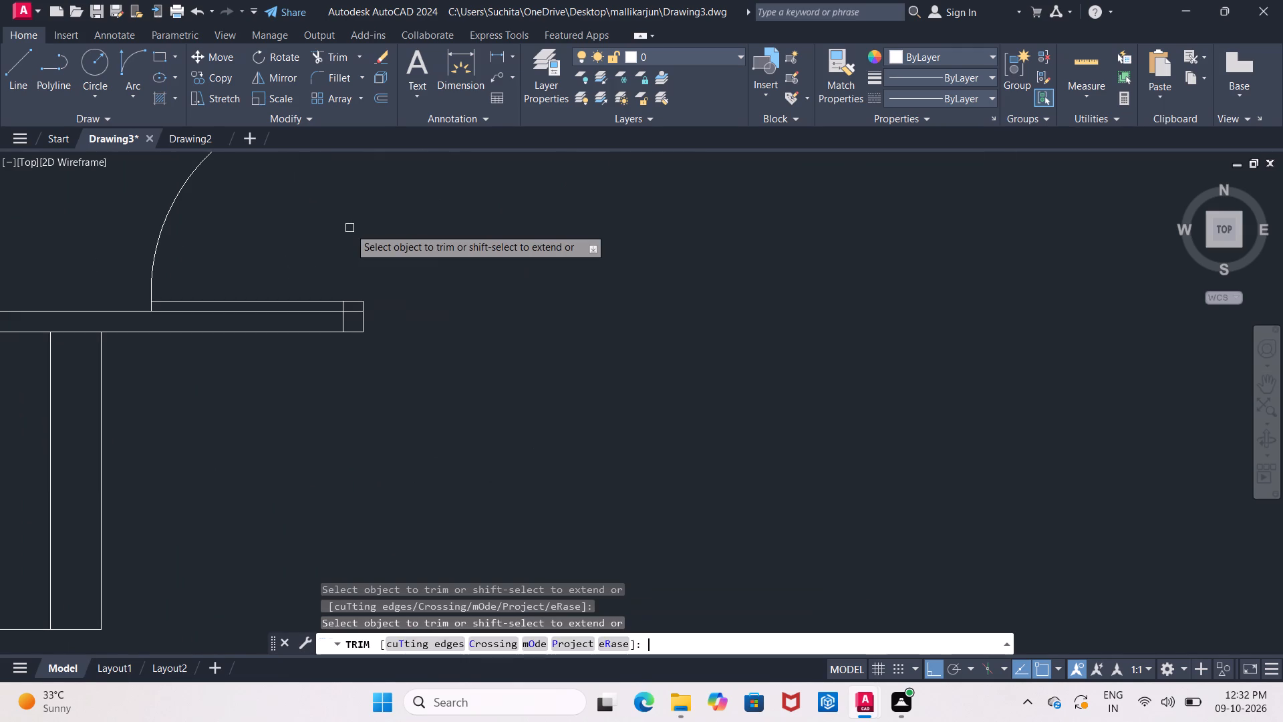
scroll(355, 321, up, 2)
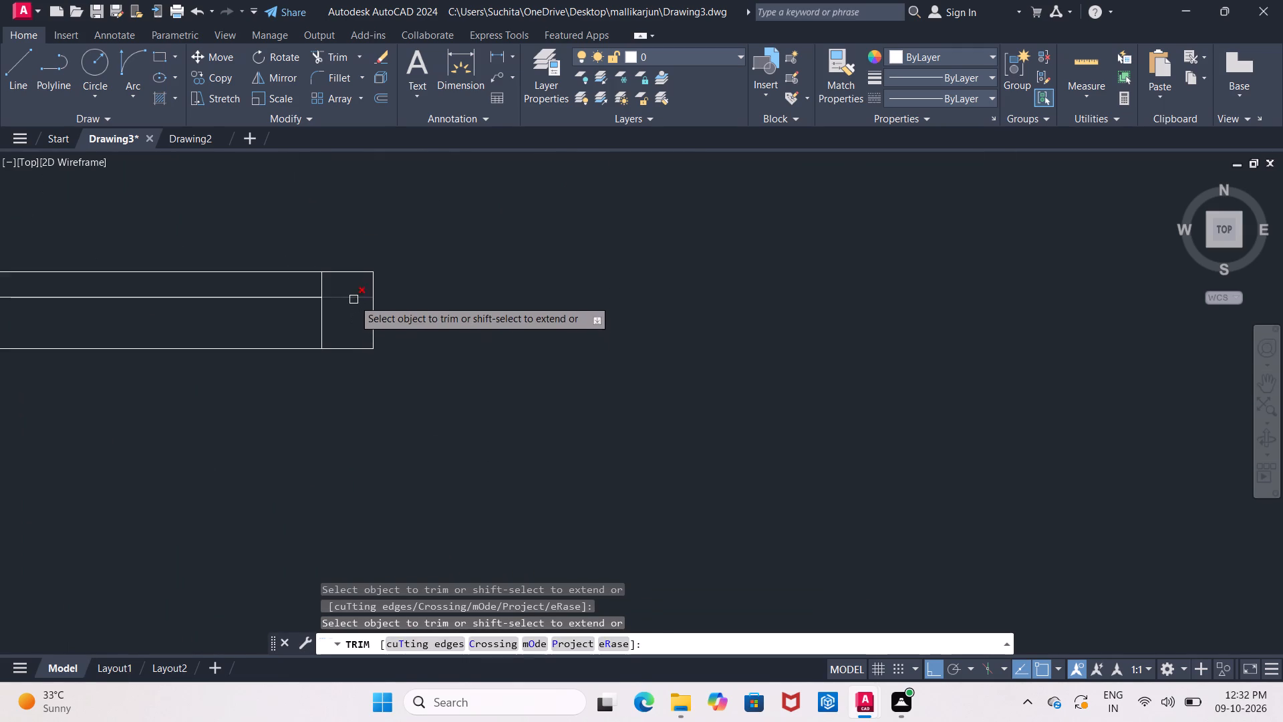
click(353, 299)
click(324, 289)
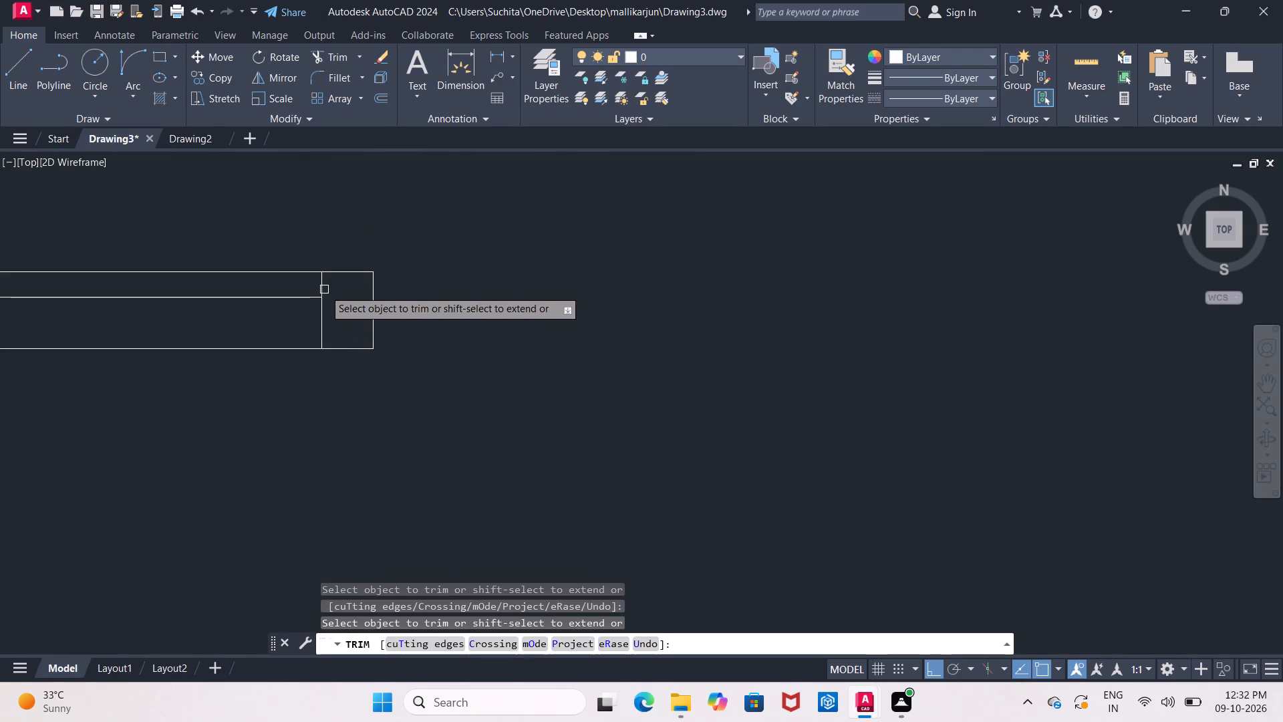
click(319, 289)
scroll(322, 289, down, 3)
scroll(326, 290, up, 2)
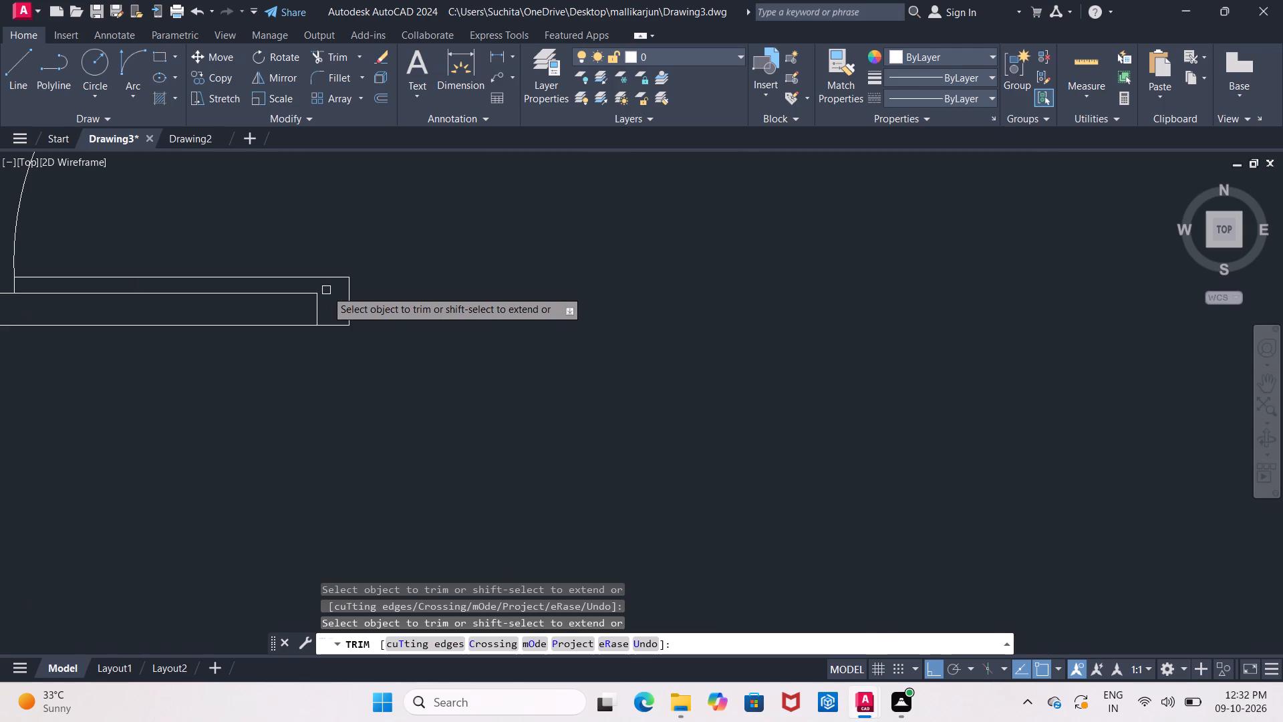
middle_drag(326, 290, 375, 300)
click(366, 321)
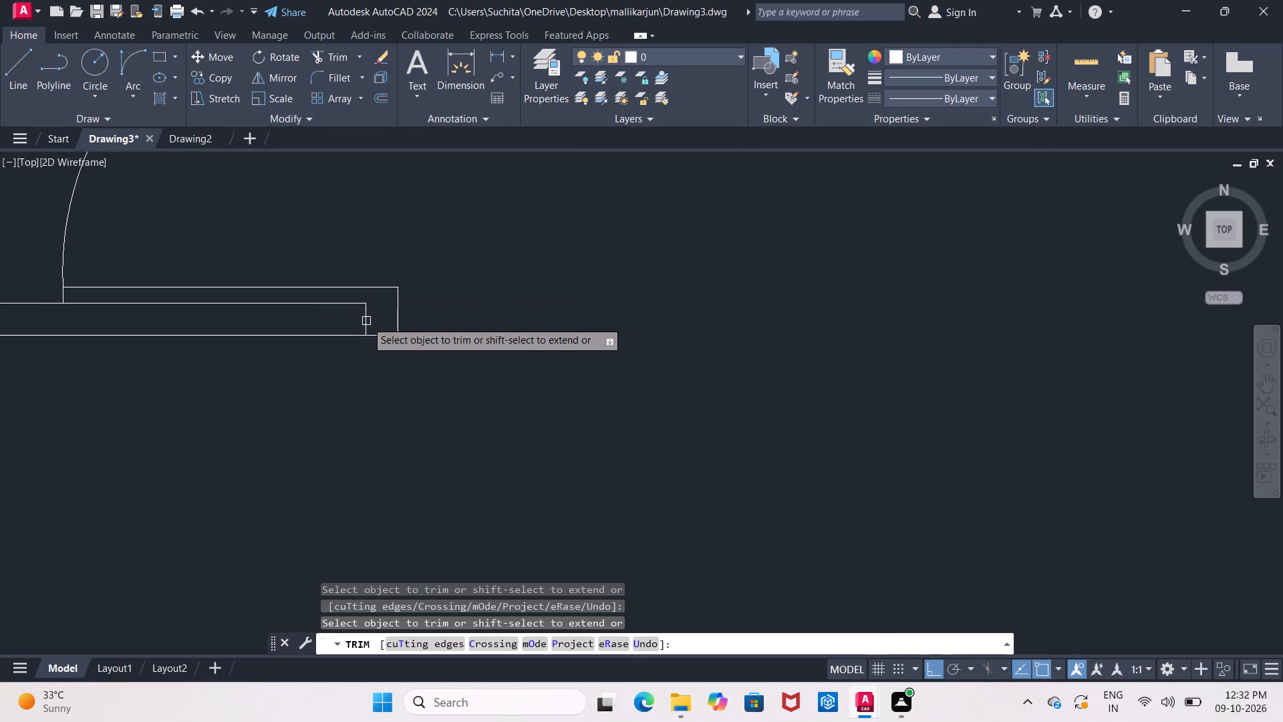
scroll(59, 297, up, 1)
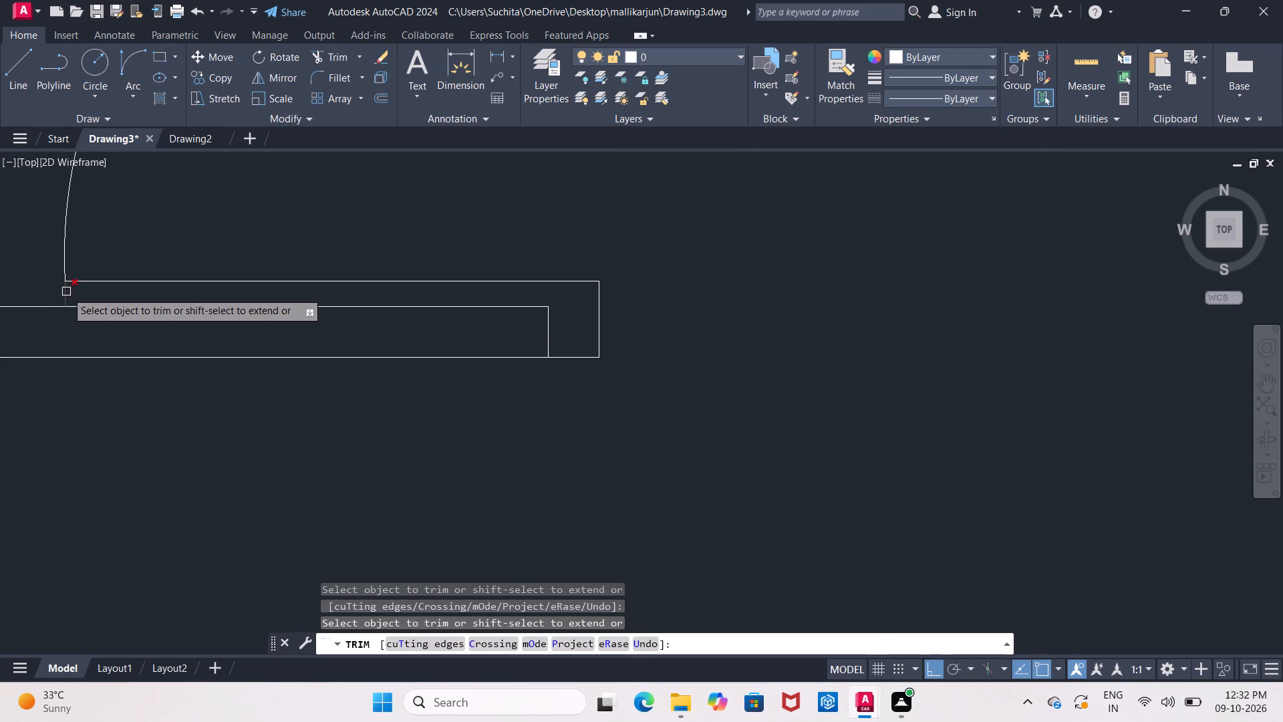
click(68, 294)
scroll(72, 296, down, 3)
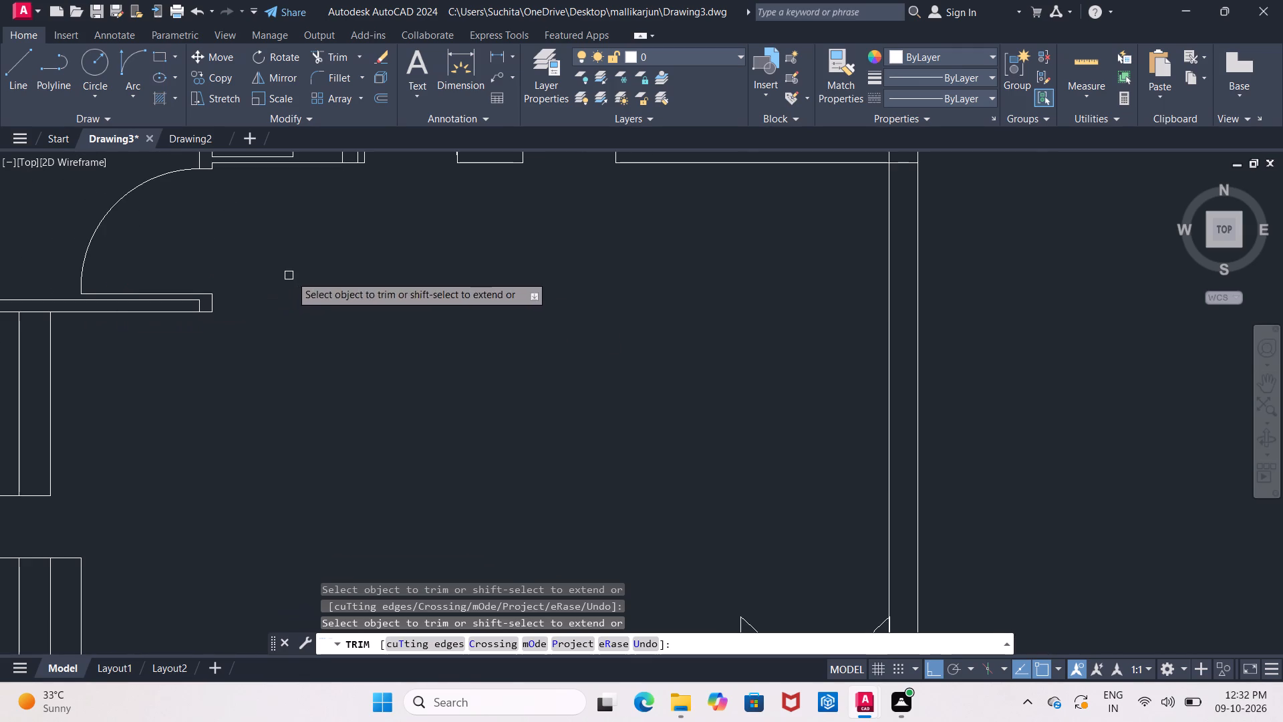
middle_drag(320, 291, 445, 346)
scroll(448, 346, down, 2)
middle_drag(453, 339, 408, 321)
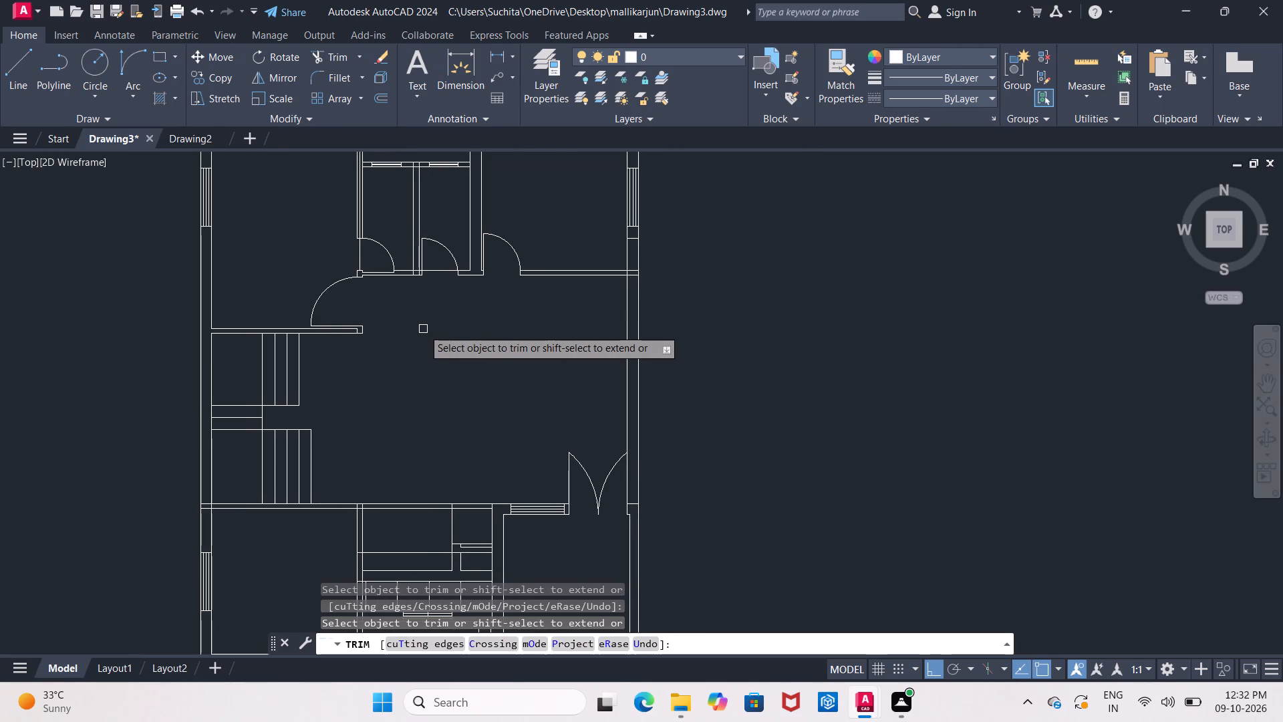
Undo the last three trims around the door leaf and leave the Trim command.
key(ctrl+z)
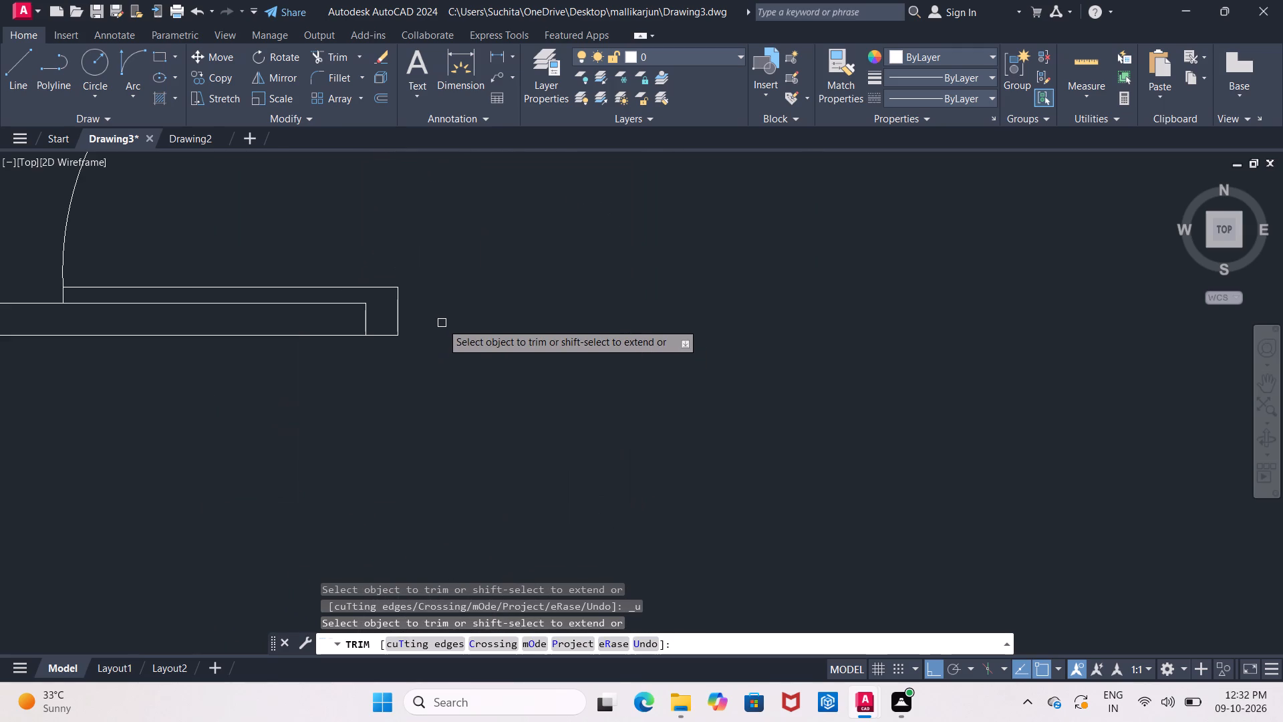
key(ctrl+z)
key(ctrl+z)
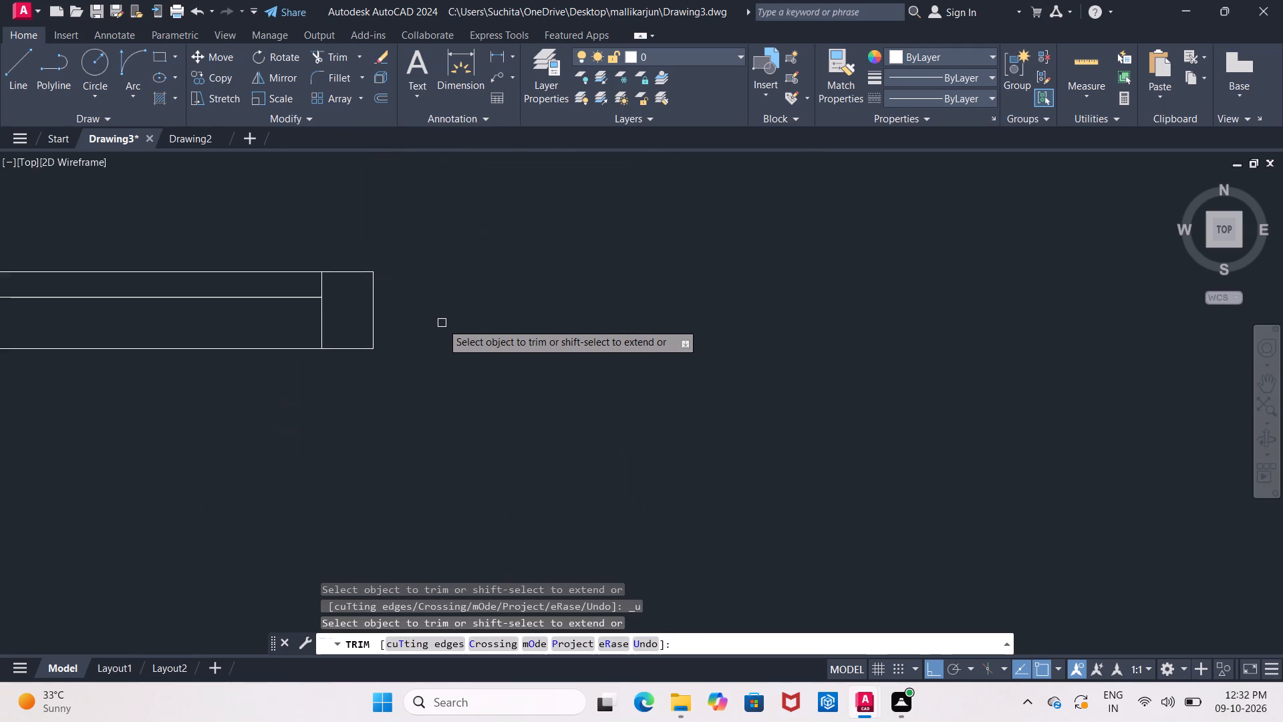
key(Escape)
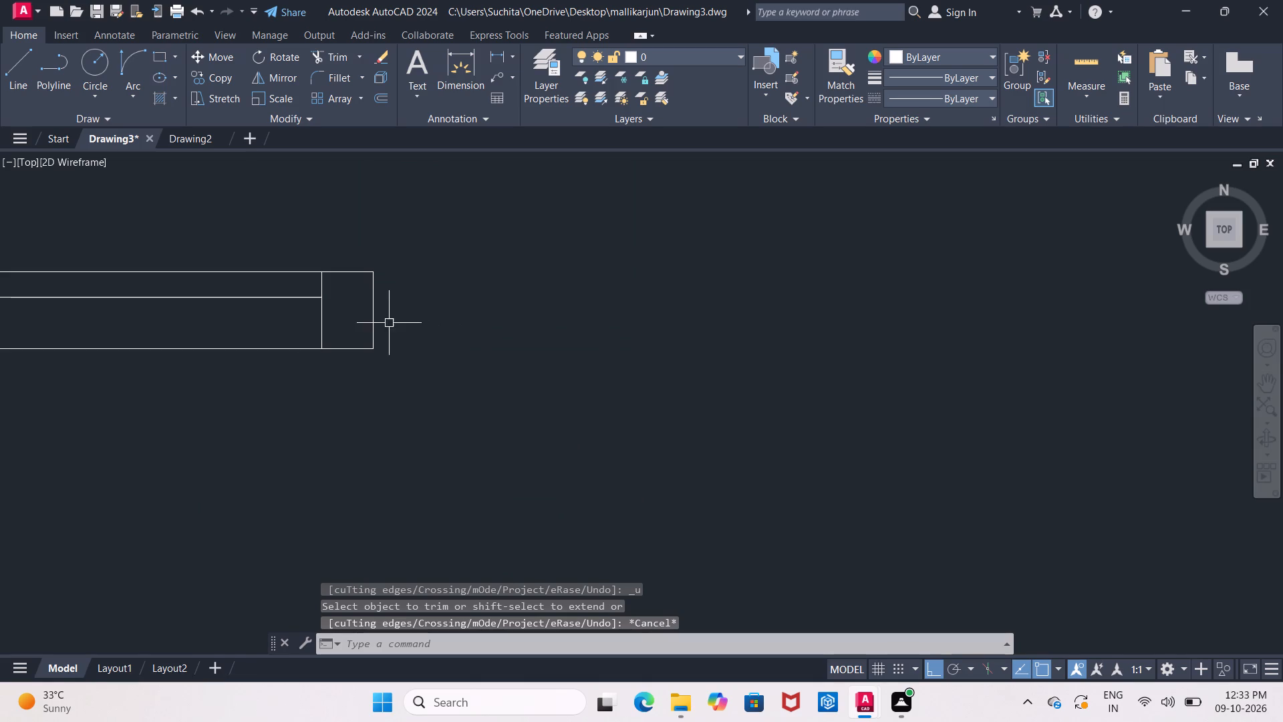
Stretch the east end of the south wall's inner line to just past the wall's east end face.
middle_drag(390, 320, 501, 324)
click(408, 303)
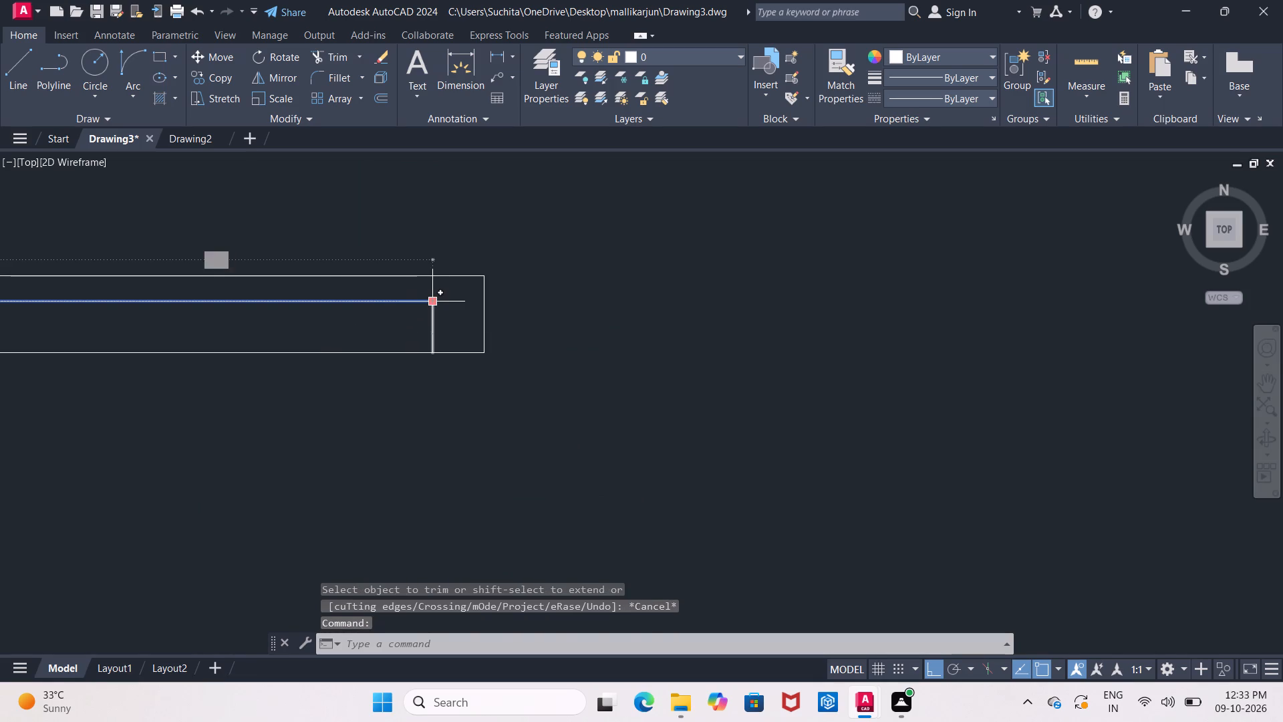
click(436, 304)
click(508, 301)
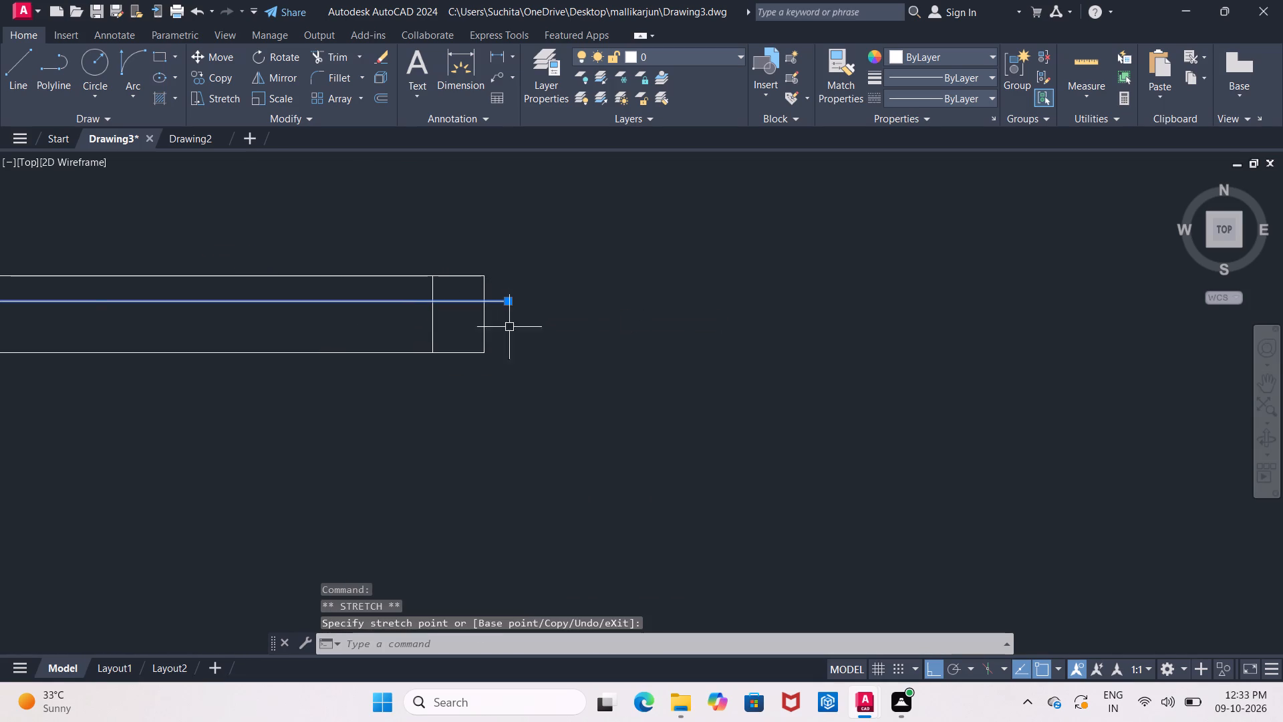
key(Escape)
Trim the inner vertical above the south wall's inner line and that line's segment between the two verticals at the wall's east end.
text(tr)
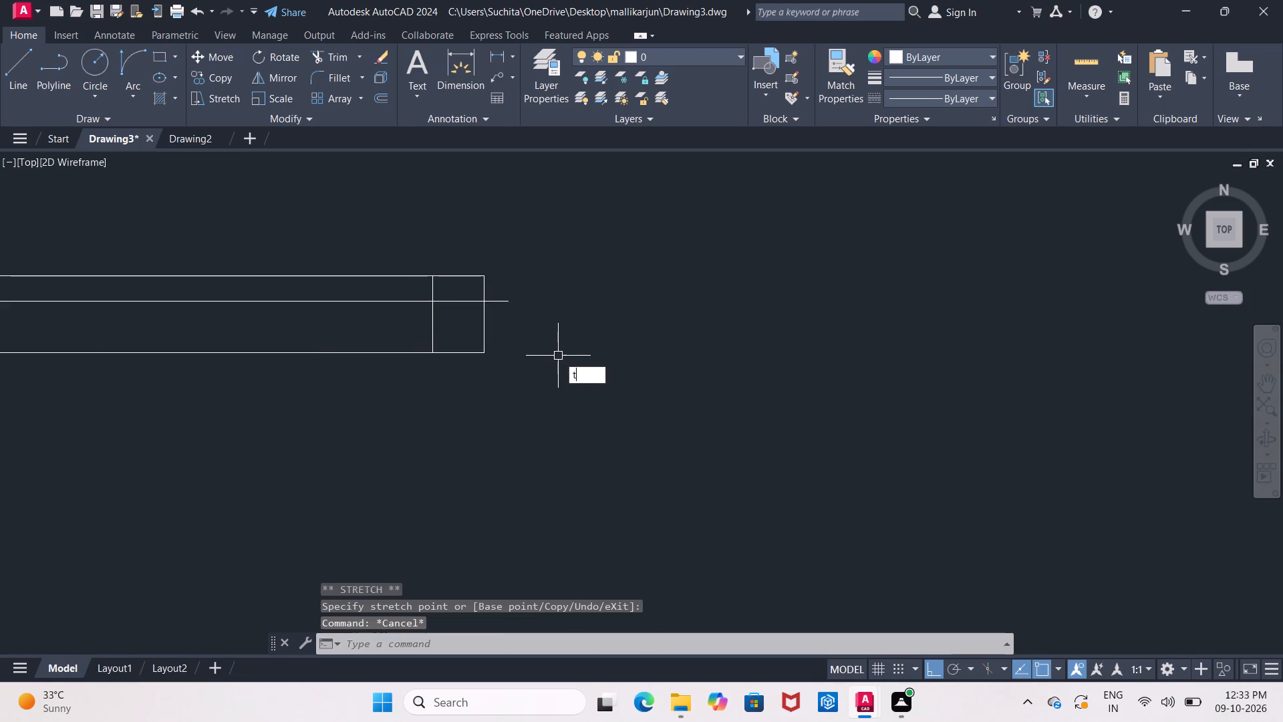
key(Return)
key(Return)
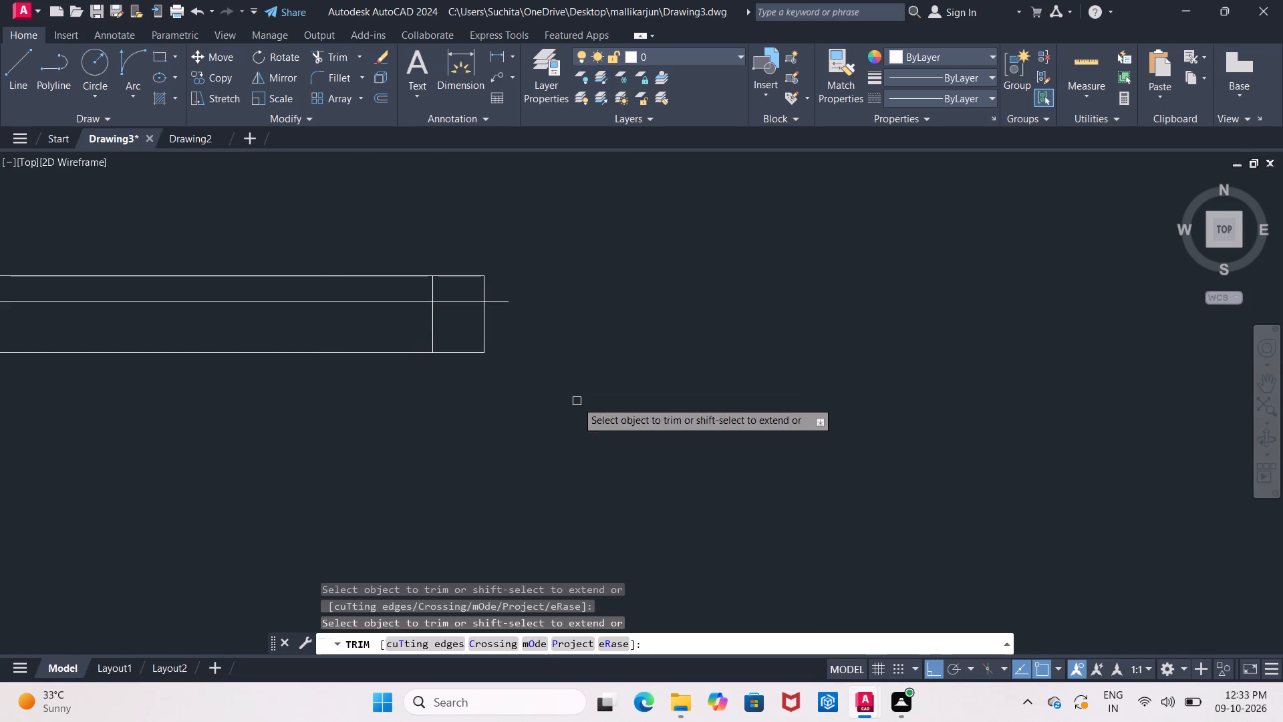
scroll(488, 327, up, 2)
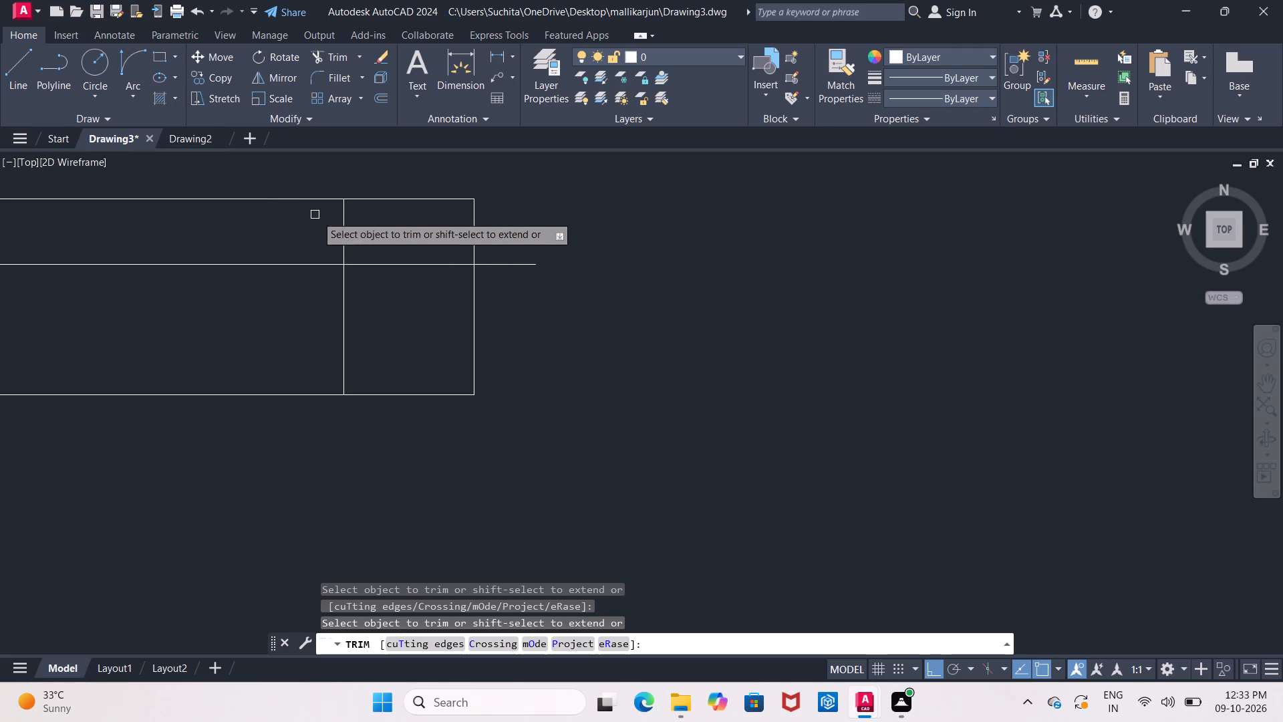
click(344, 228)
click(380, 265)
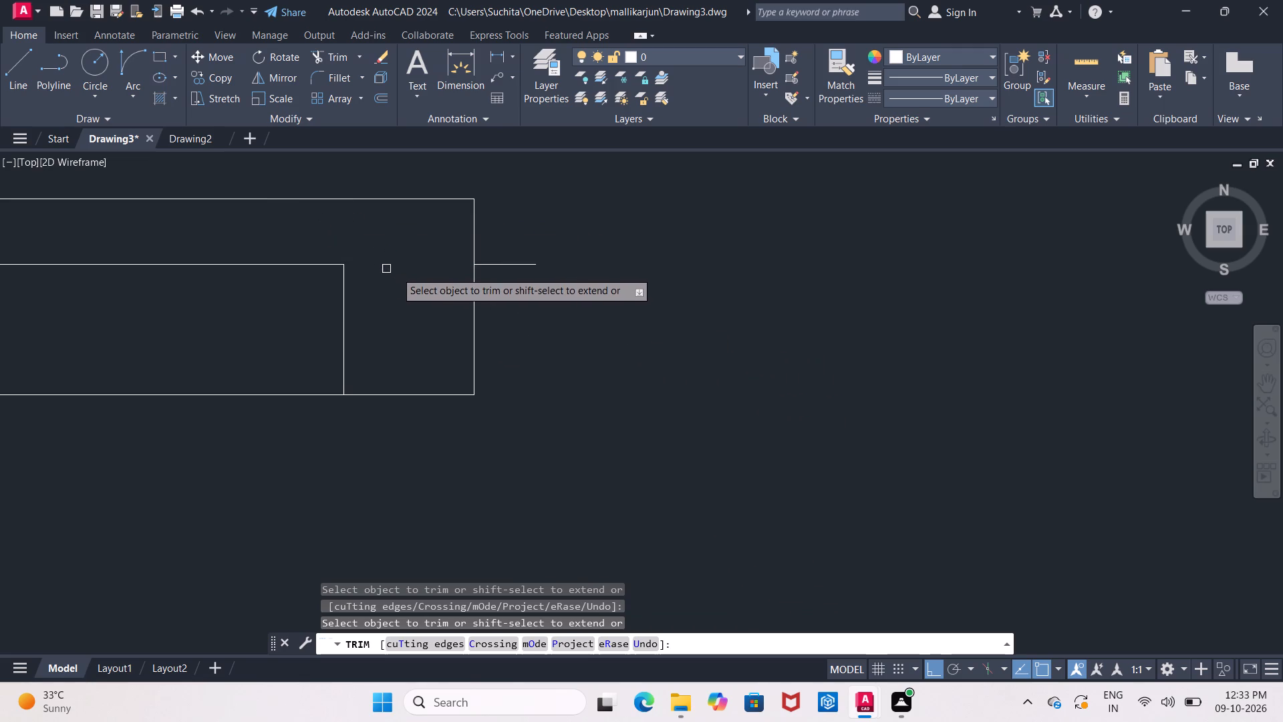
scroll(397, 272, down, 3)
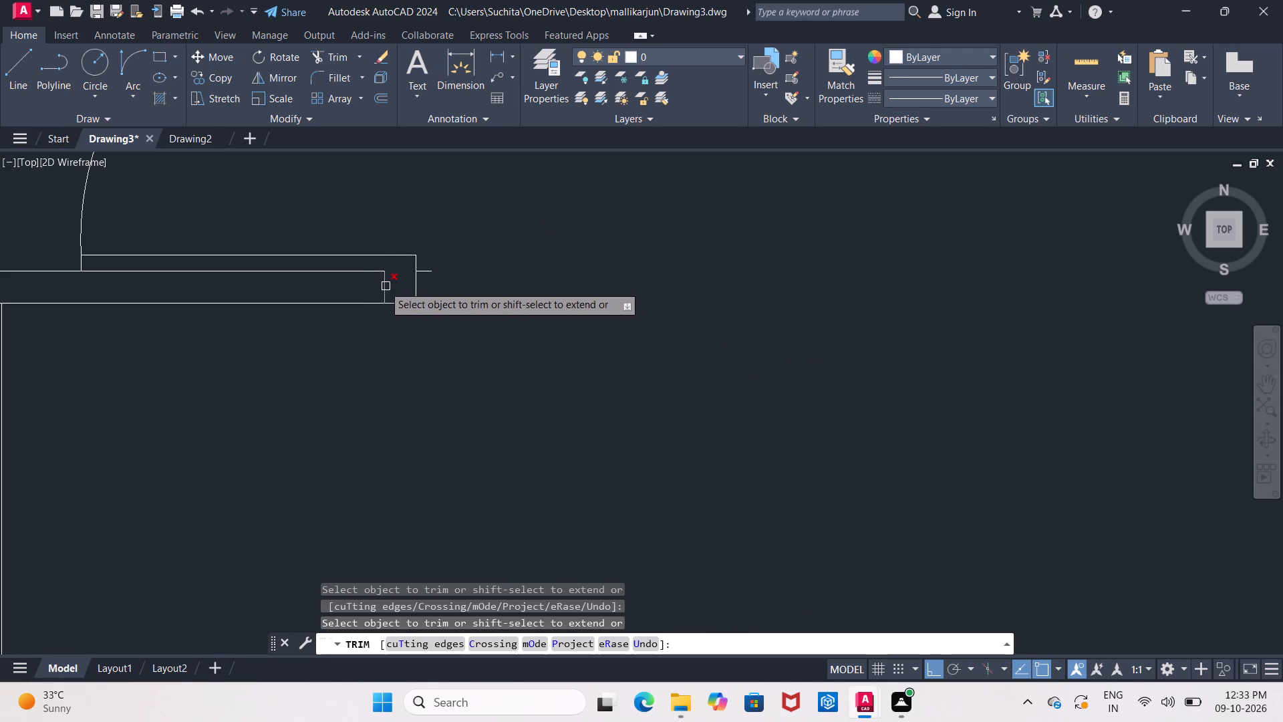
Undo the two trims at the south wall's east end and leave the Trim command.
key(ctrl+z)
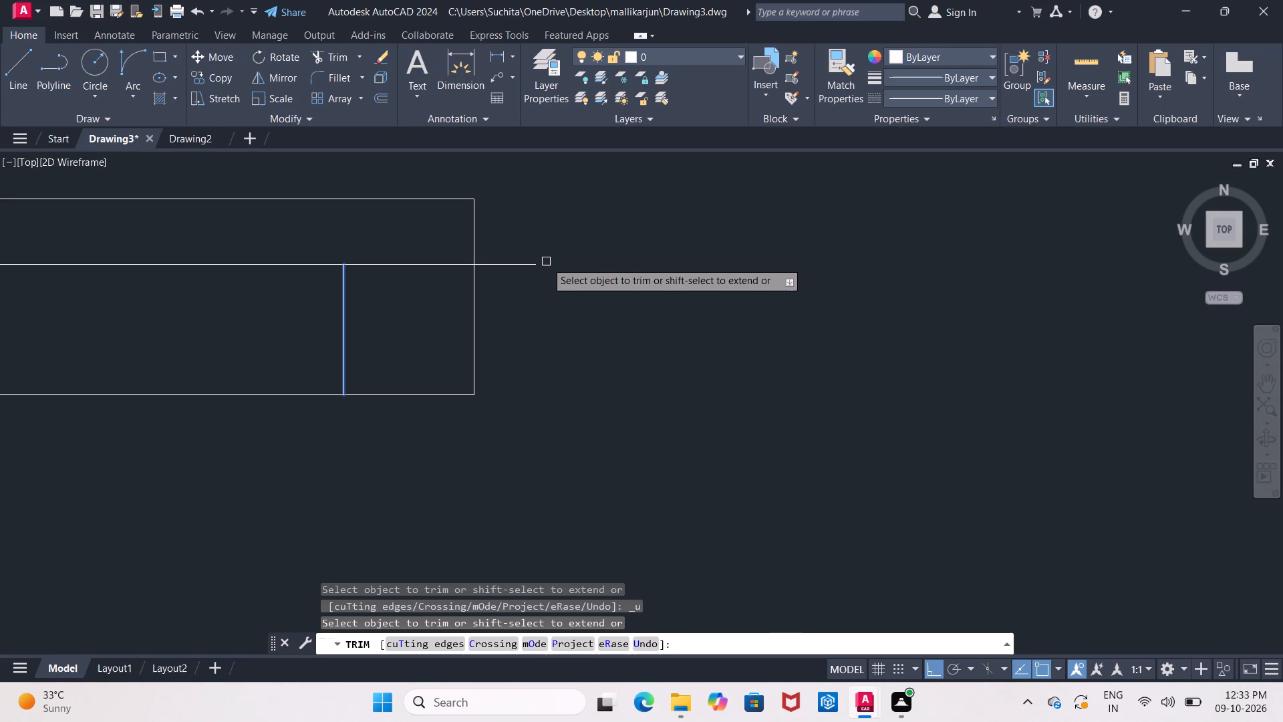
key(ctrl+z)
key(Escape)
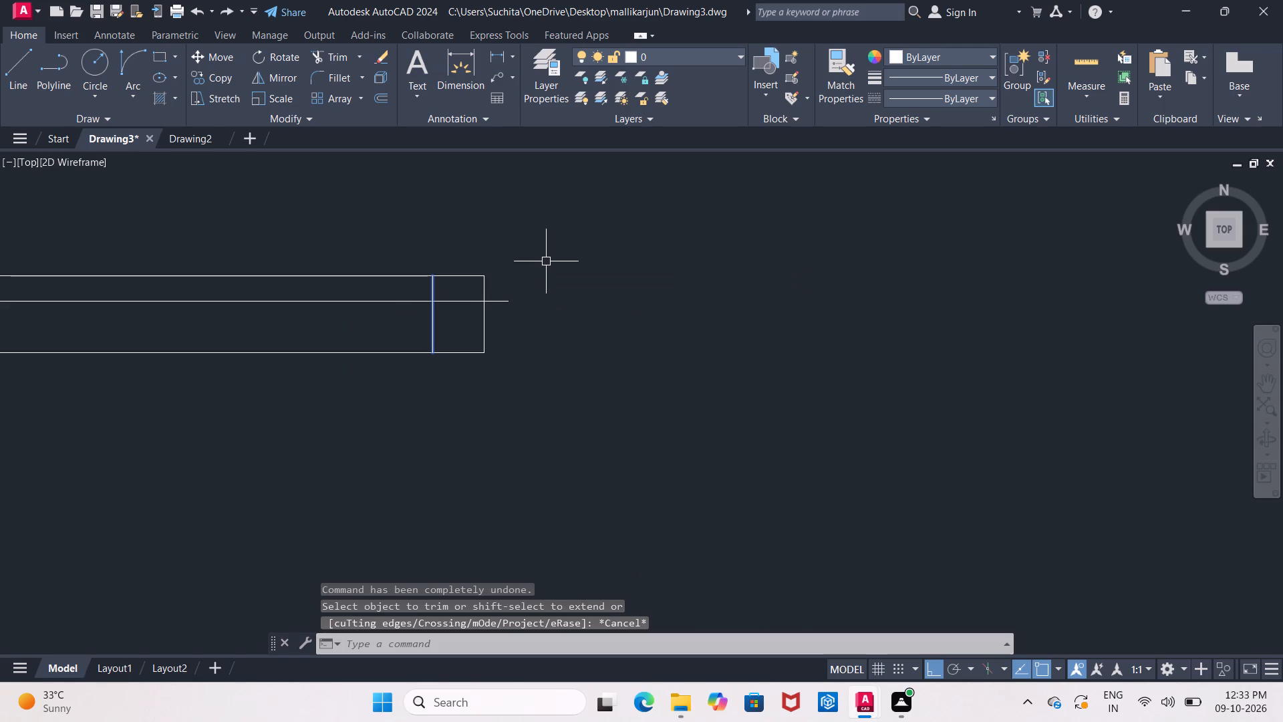
Erase the shorter overlapping vertical line just inside the south wall's east end.
click(436, 337)
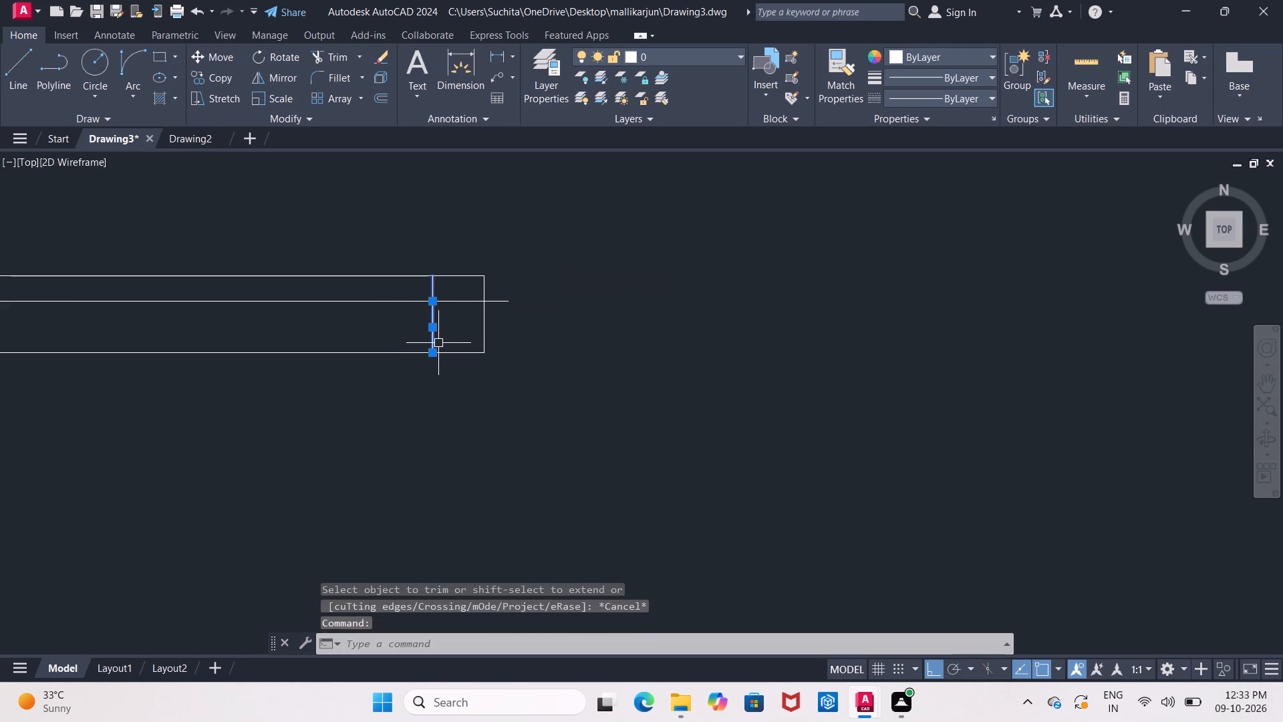
key(Delete)
key(Delete)
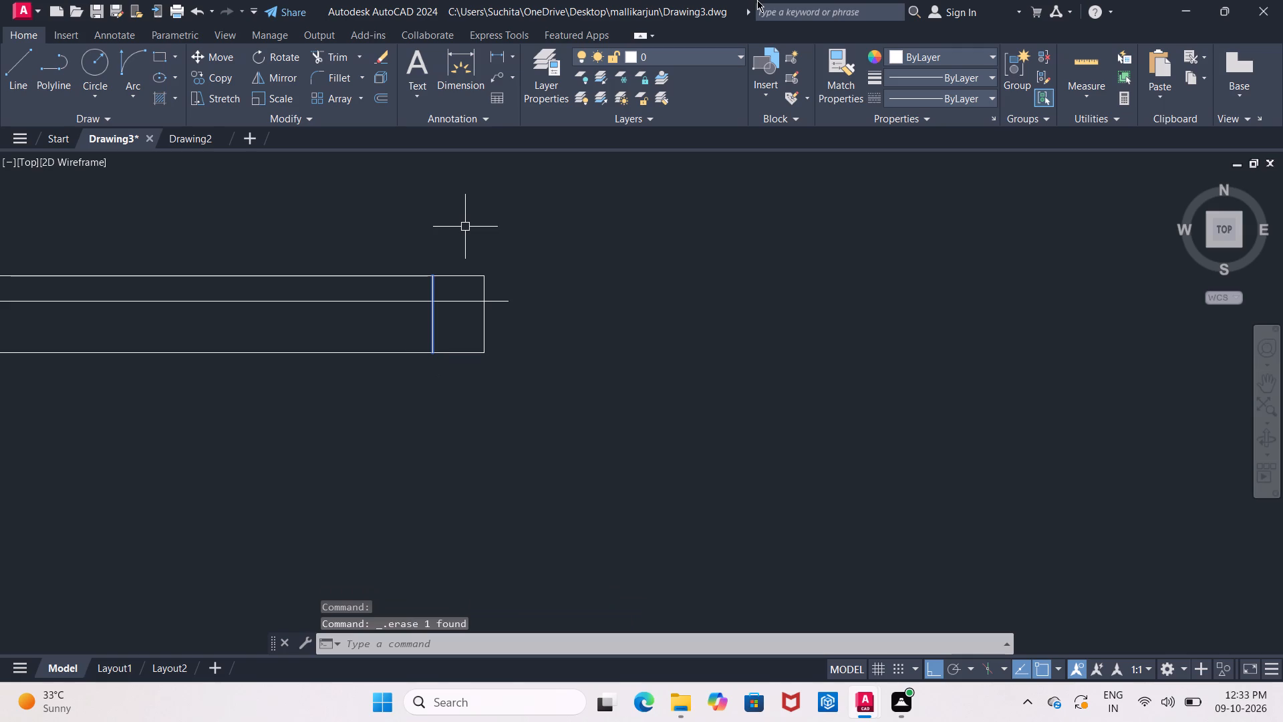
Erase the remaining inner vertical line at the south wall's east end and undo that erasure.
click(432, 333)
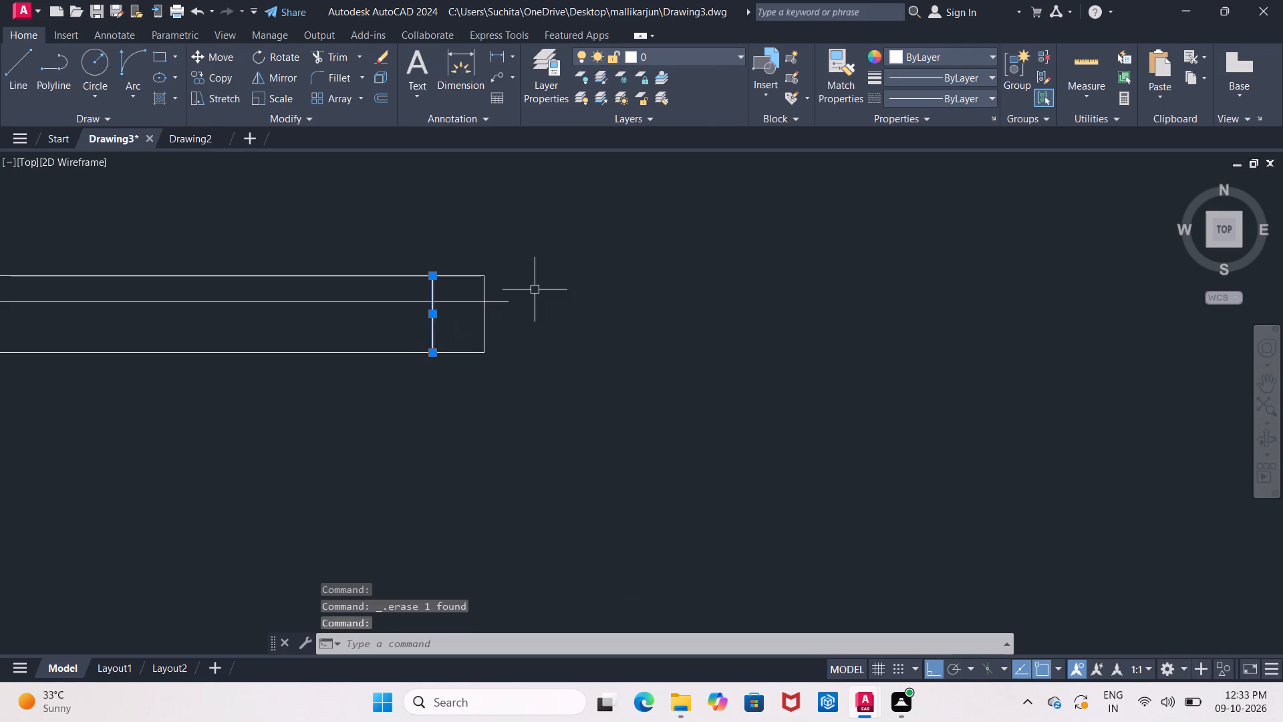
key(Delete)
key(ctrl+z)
Trim the inner line from the door leaf's west end to the inner vertical, that vertical's two segments, and the stub past the south wall's end.
scroll(535, 293, down, 3)
middle_drag(565, 265, 466, 291)
scroll(459, 302, up, 2)
middle_drag(459, 302, 454, 254)
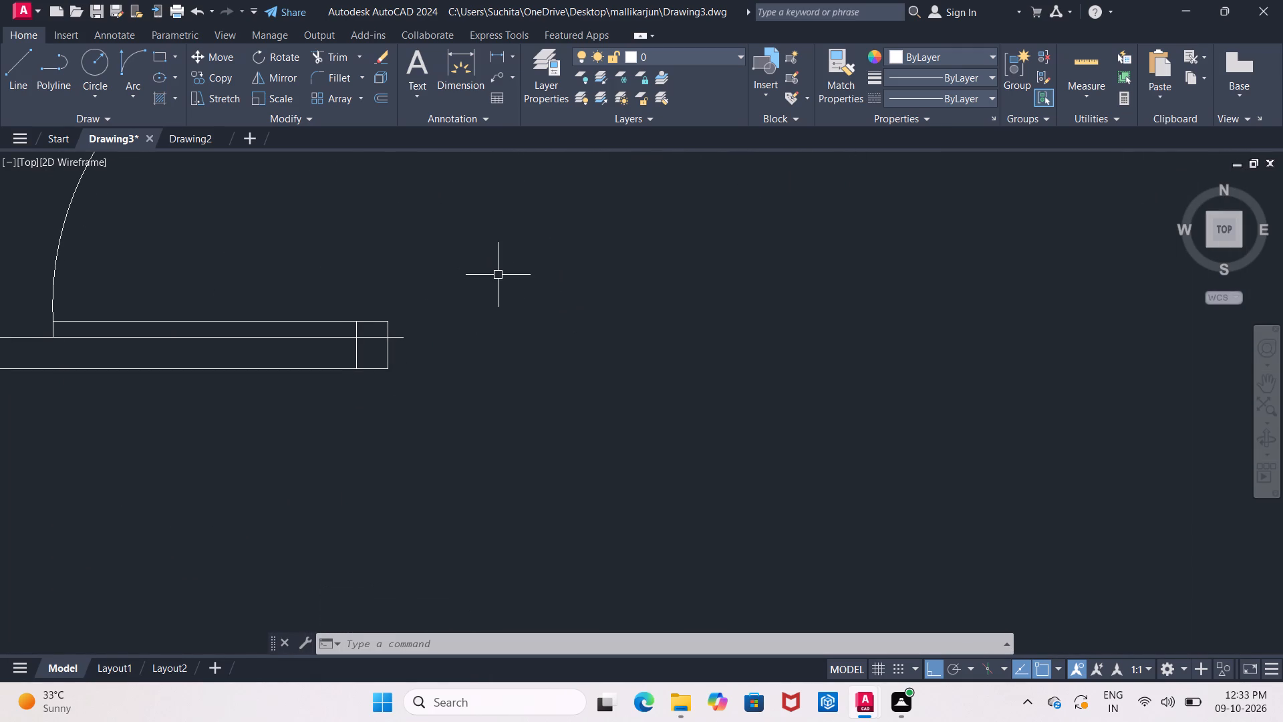
key(Escape)
text(tr)
key(Return)
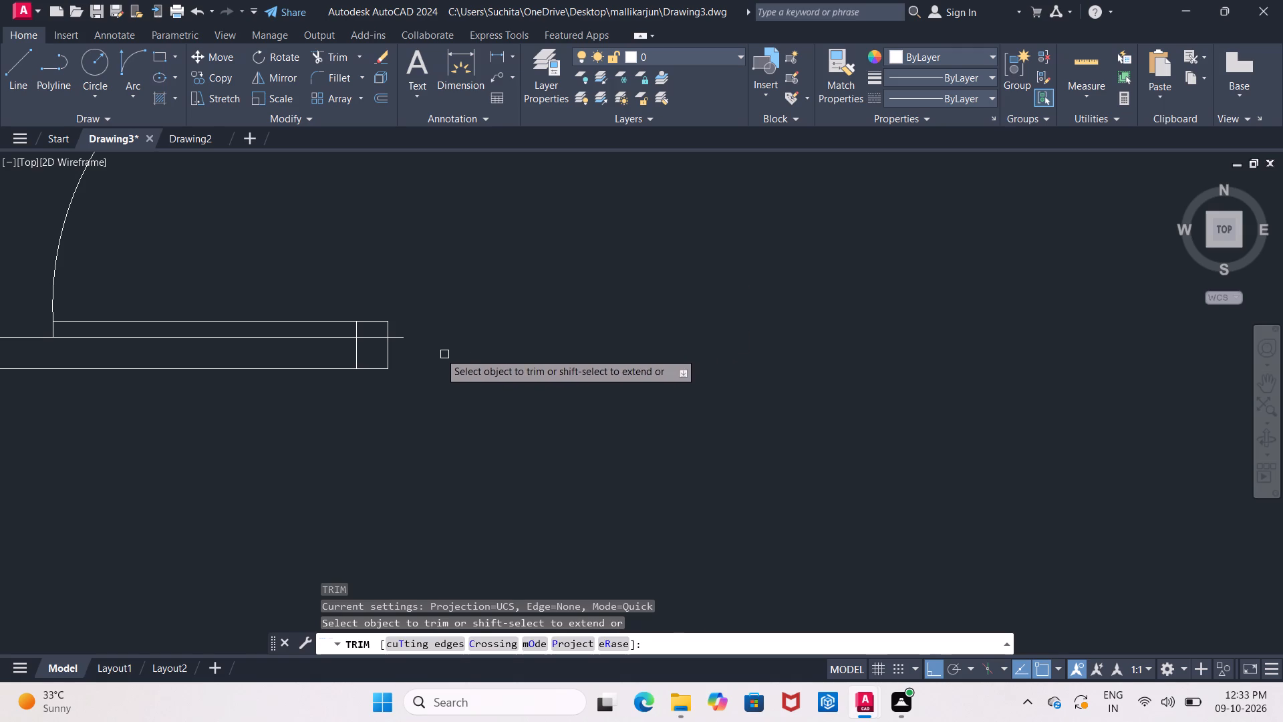
click(340, 337)
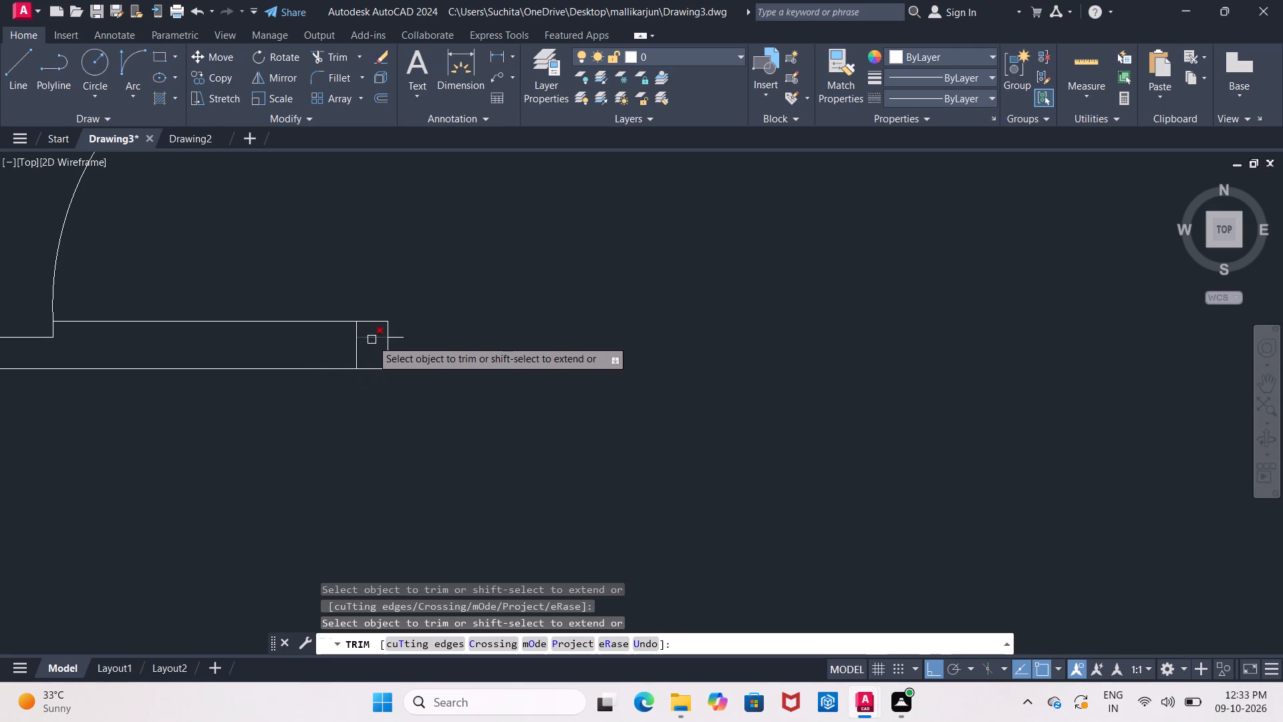
click(355, 356)
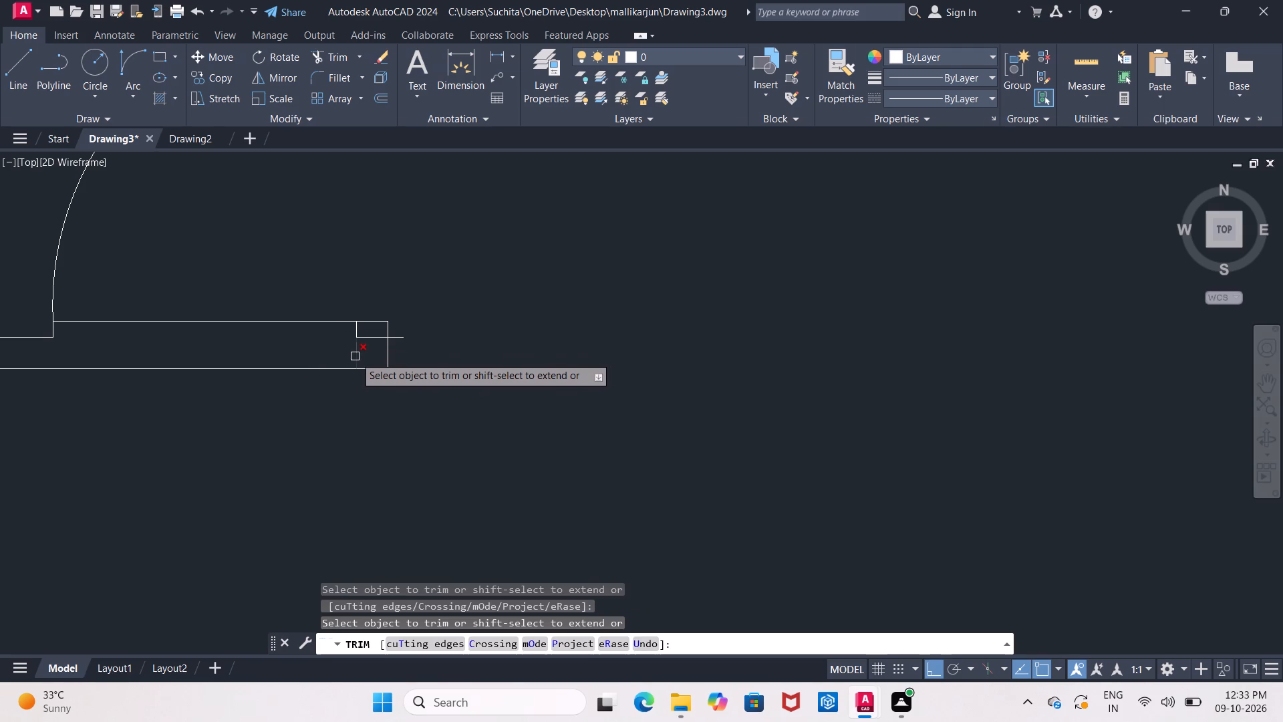
click(402, 340)
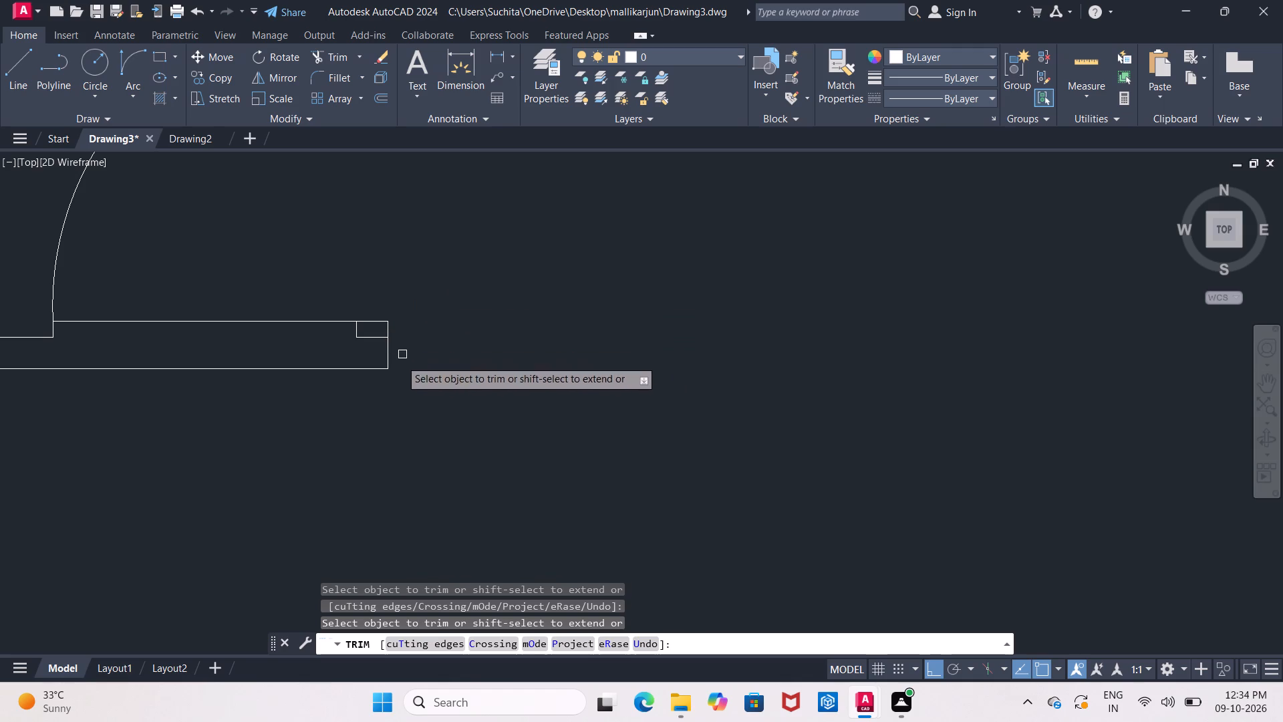
scroll(372, 342, up, 2)
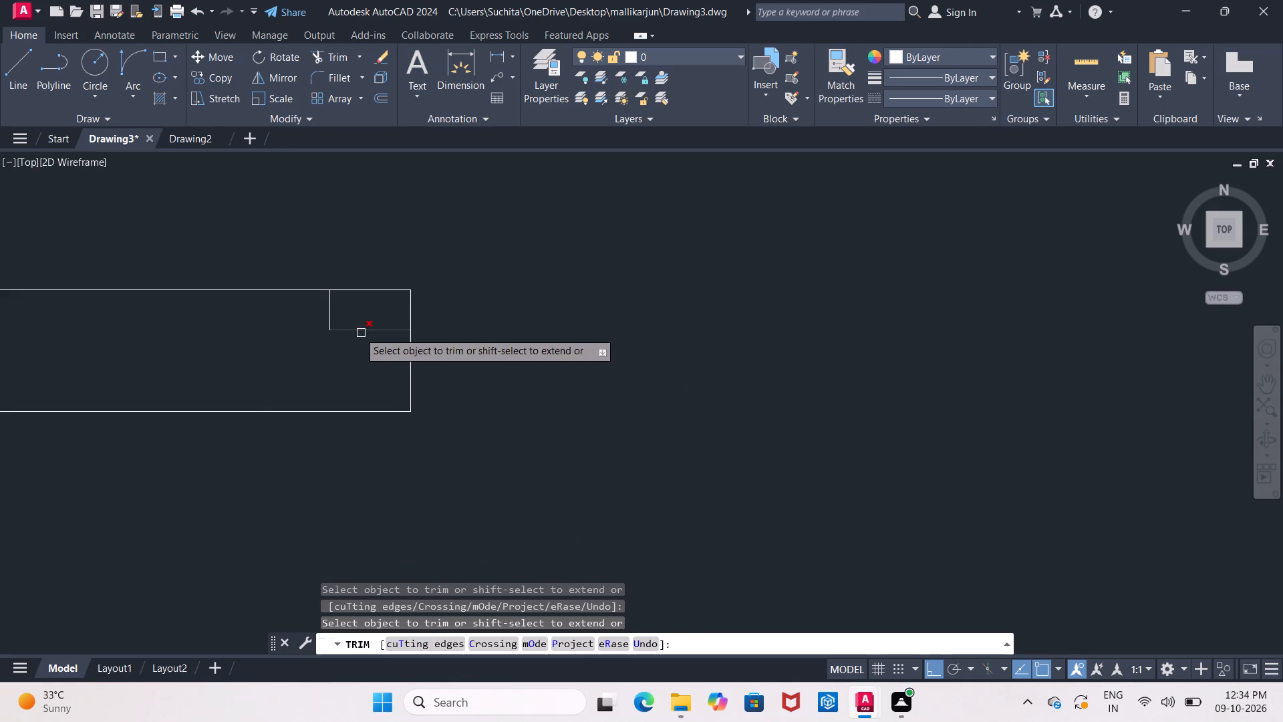
click(327, 309)
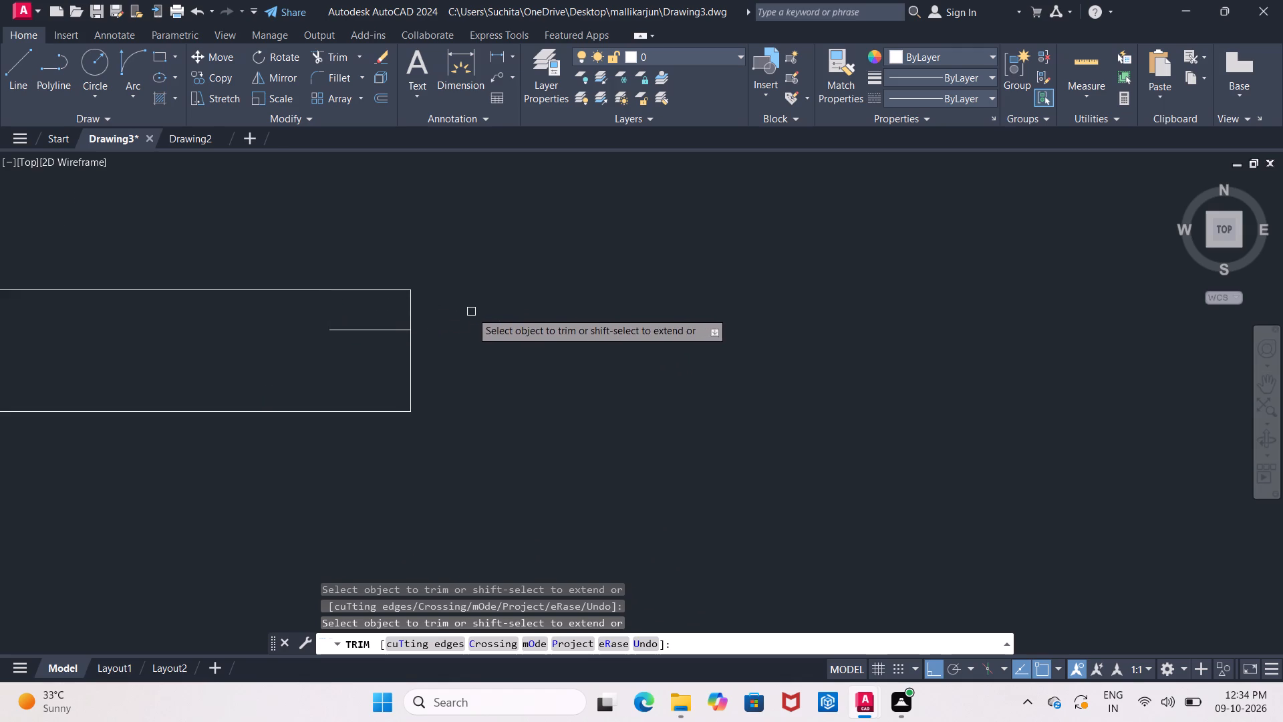
key(Escape)
Extend the south wall's inner horizontal line east beneath the door leaf to the wall's end.
scroll(468, 308, down, 2)
middle_drag(478, 312, 475, 324)
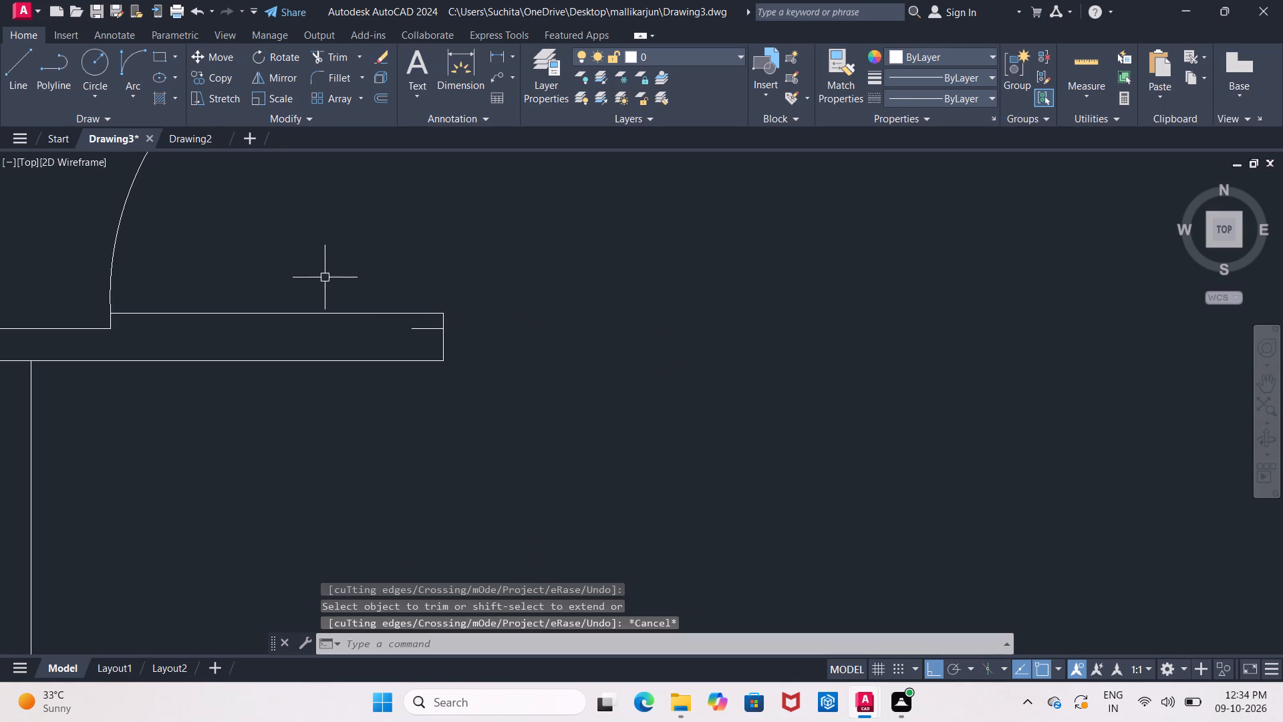
key(Escape)
text(ex)
key(Return)
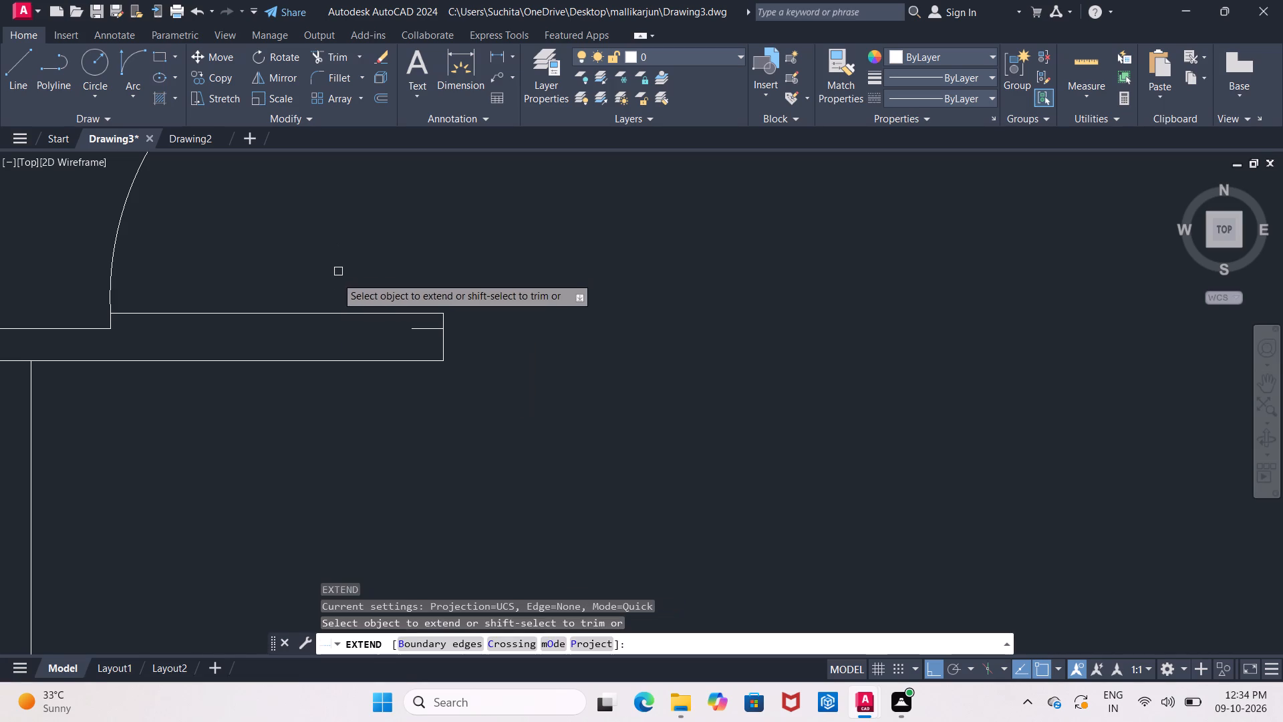
click(80, 330)
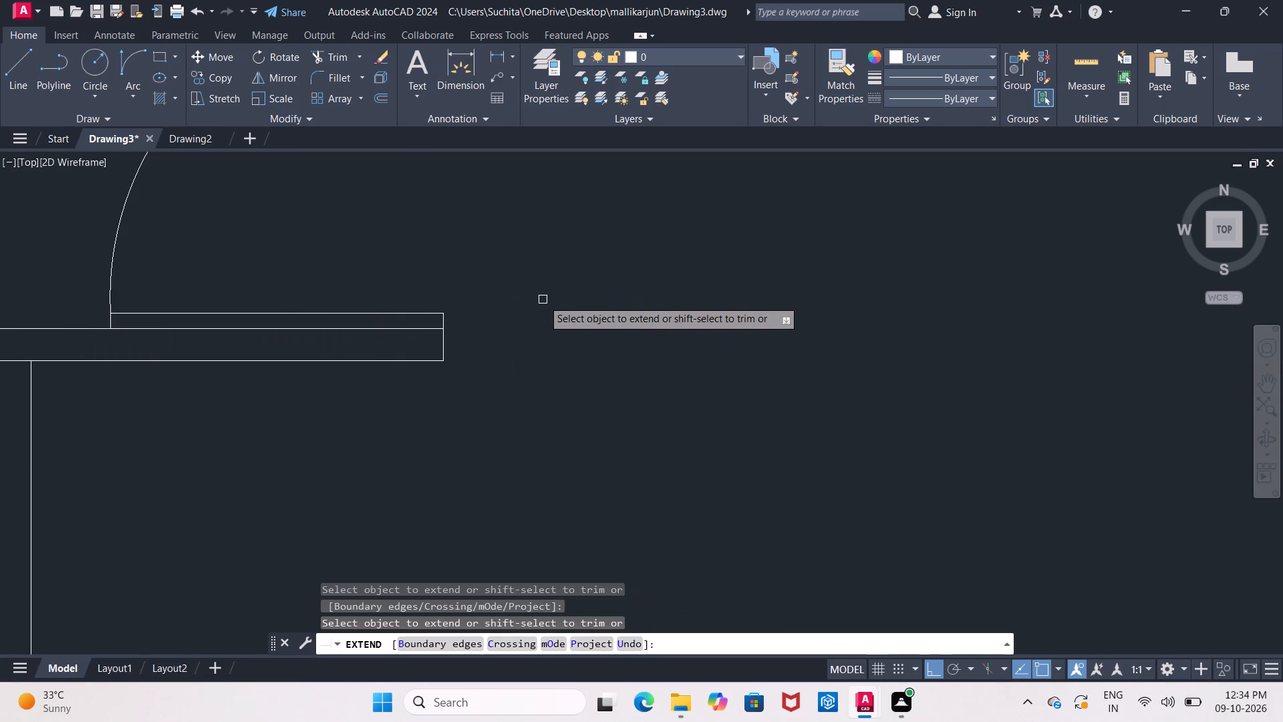
key(Escape)
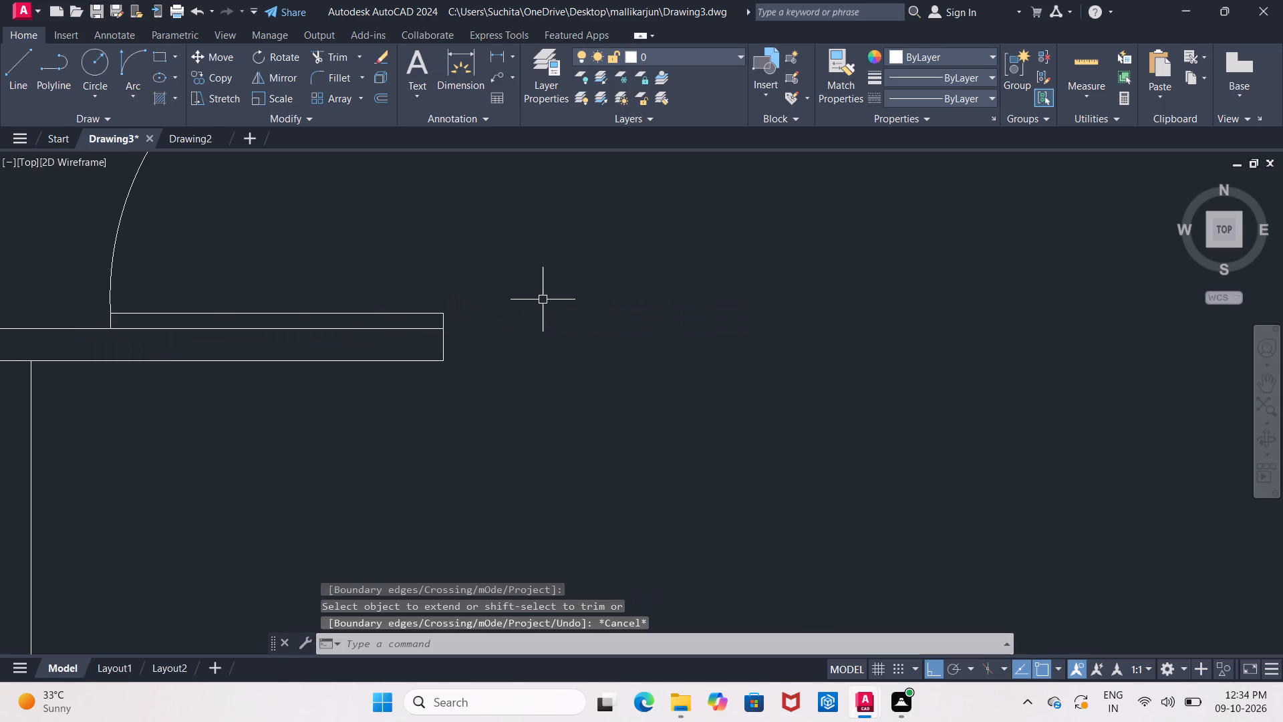
Offset the south wall's east end line 4" to the east and 4" to the west.
key(o)
key(Return)
text(4')
key(Return)
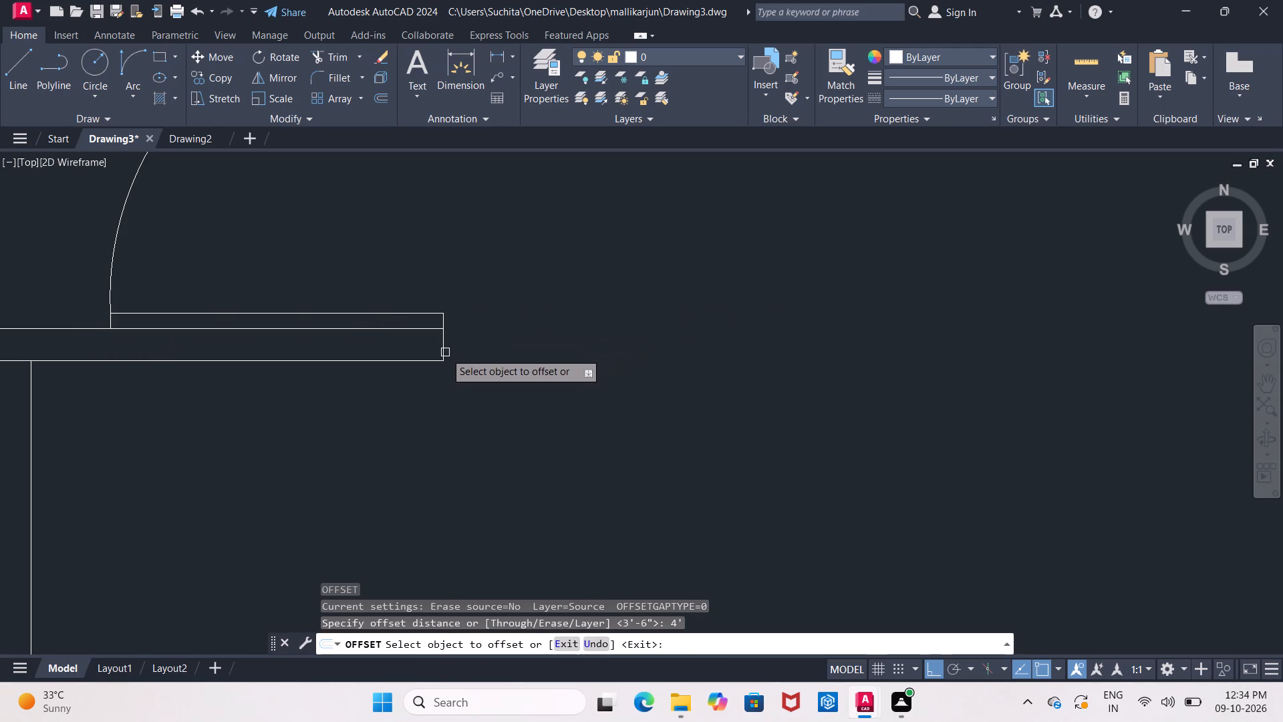
click(444, 351)
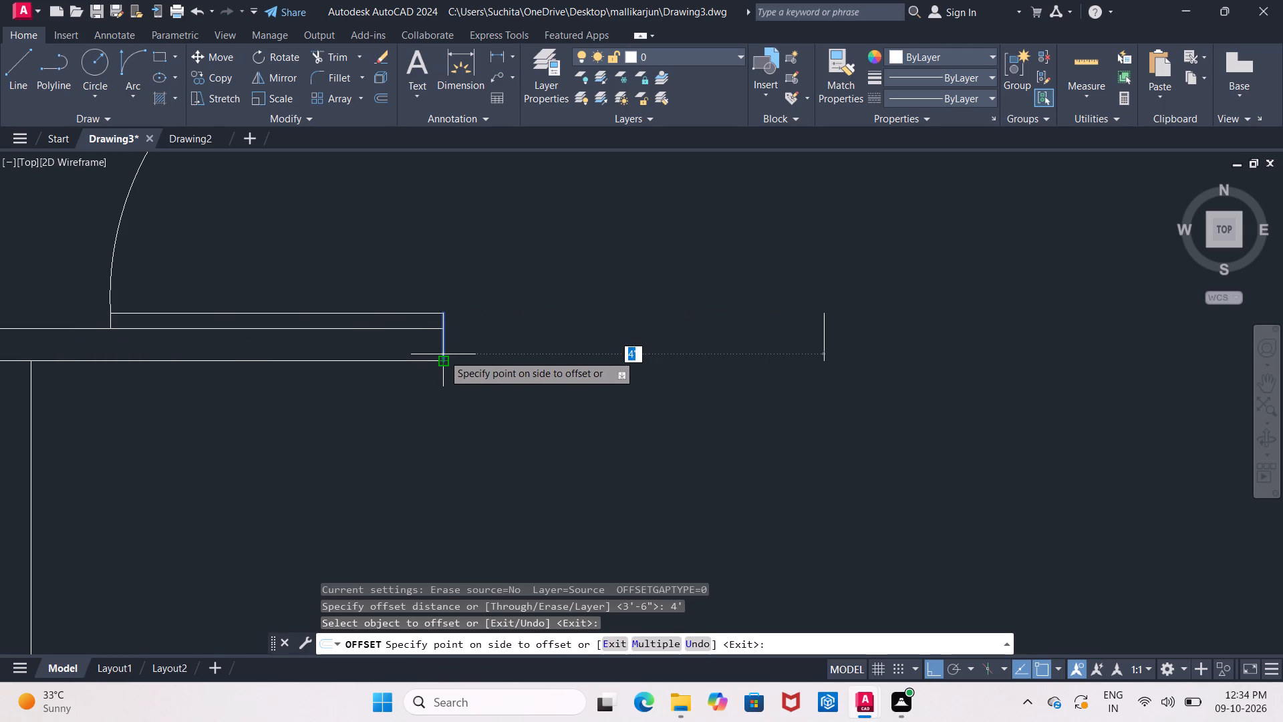
key(BackSpace)
text(4")
key(Return)
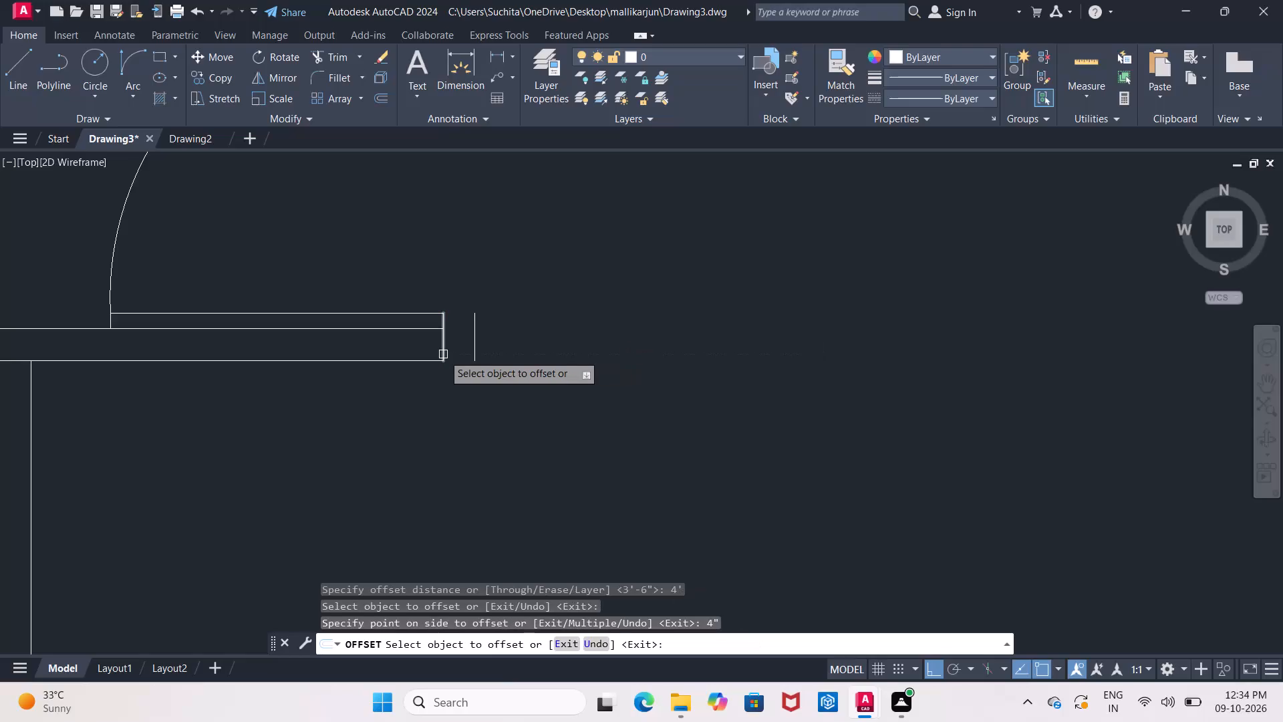
click(443, 354)
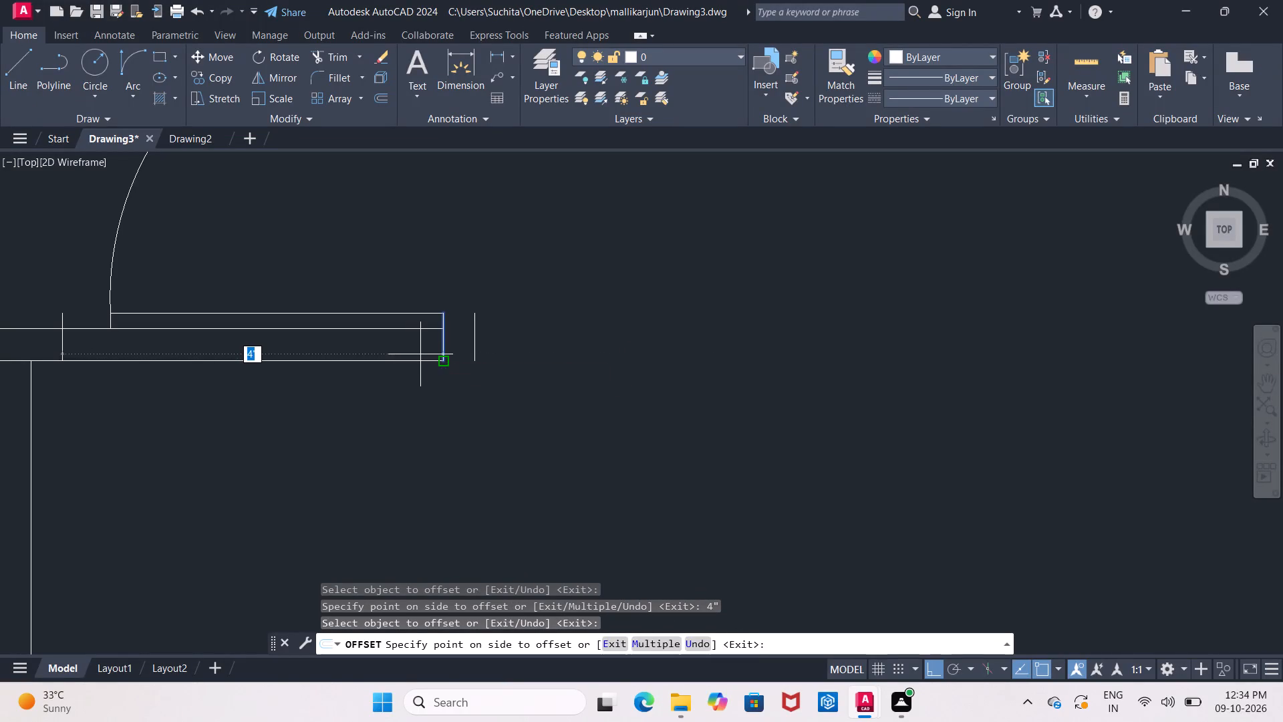
text(4")
key(Return)
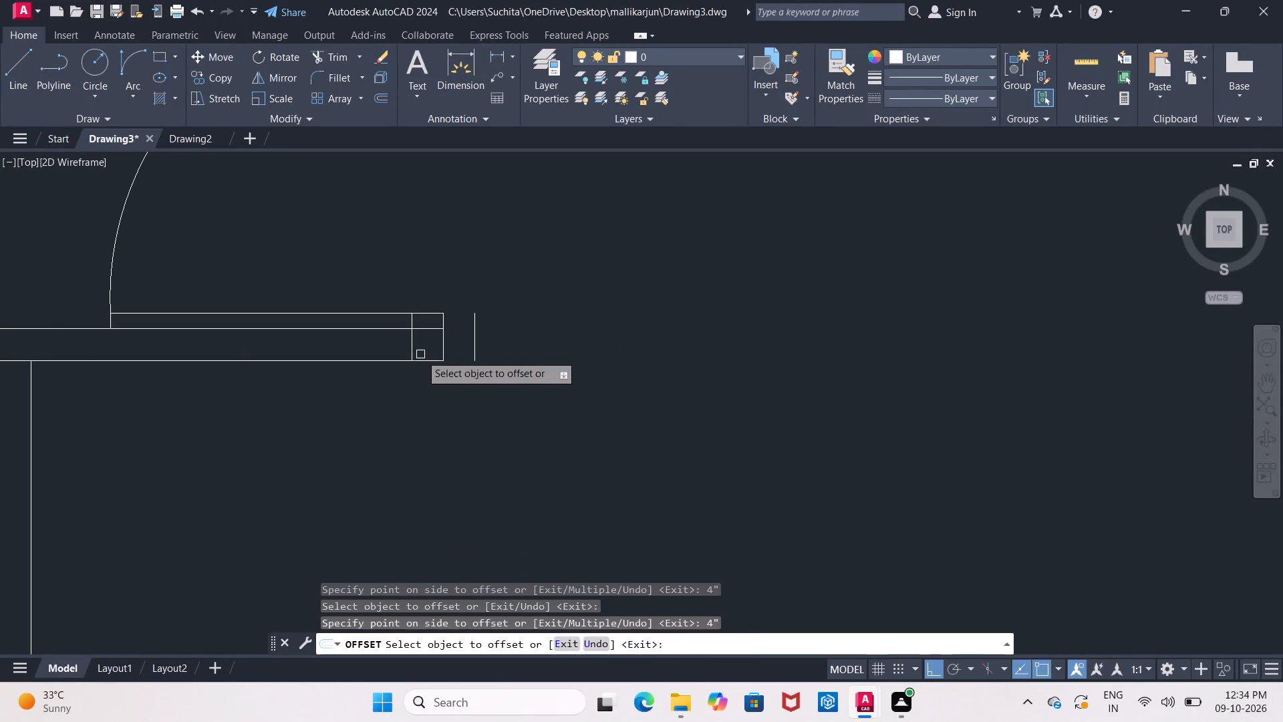
Trim the inner vertical above the wall's inner line and the short vertical under the door leaf's west end.
key(Escape)
text(tr)
key(Return)
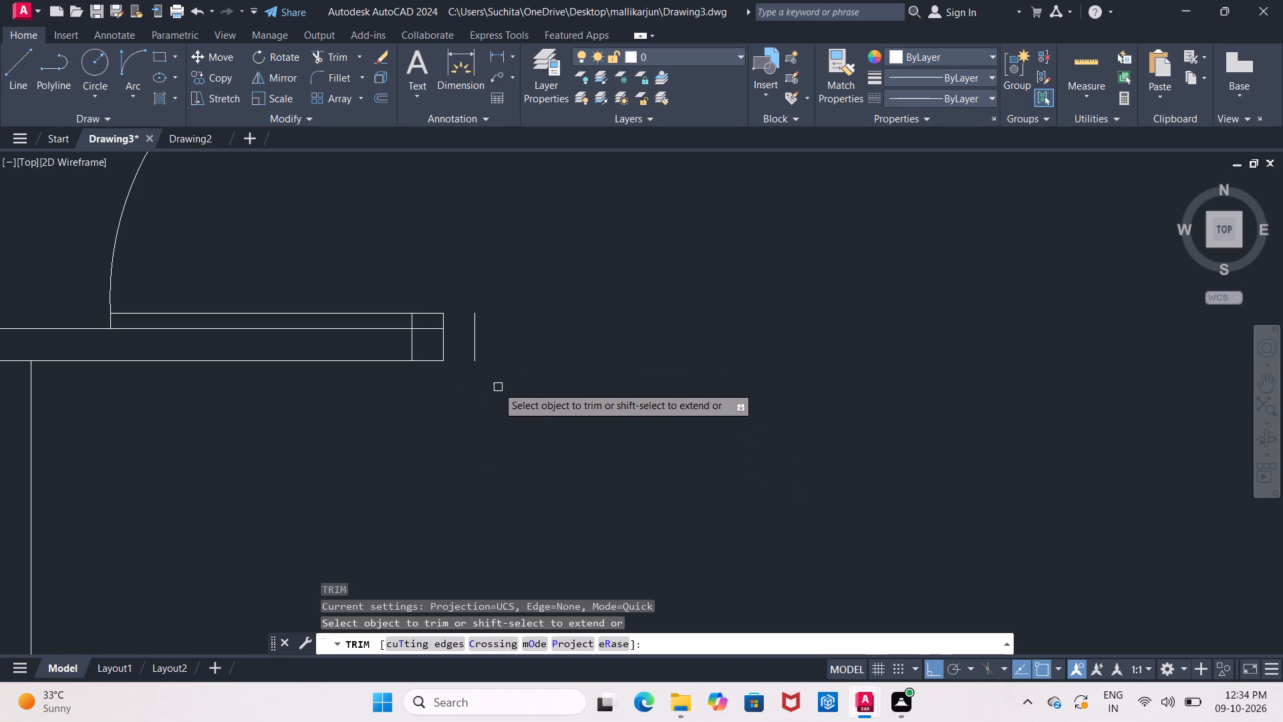
scroll(446, 316, up, 2)
click(351, 332)
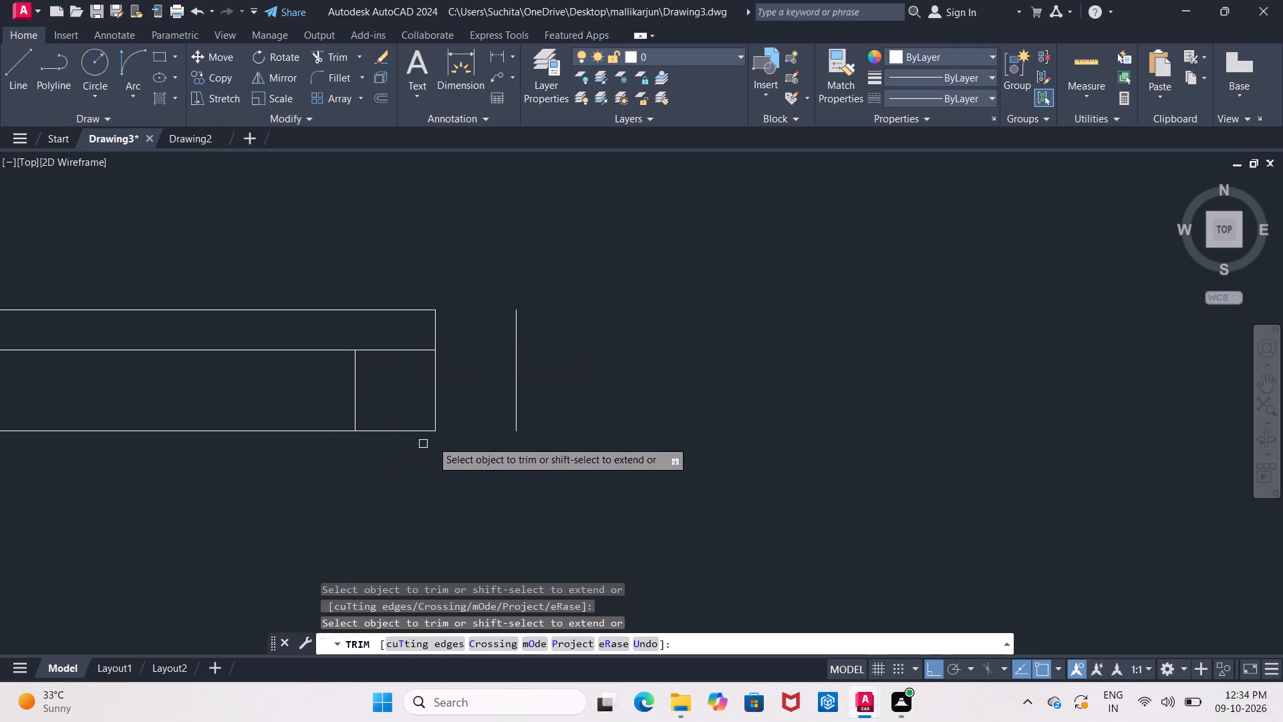
scroll(449, 433, down, 1)
middle_drag(454, 435, 726, 457)
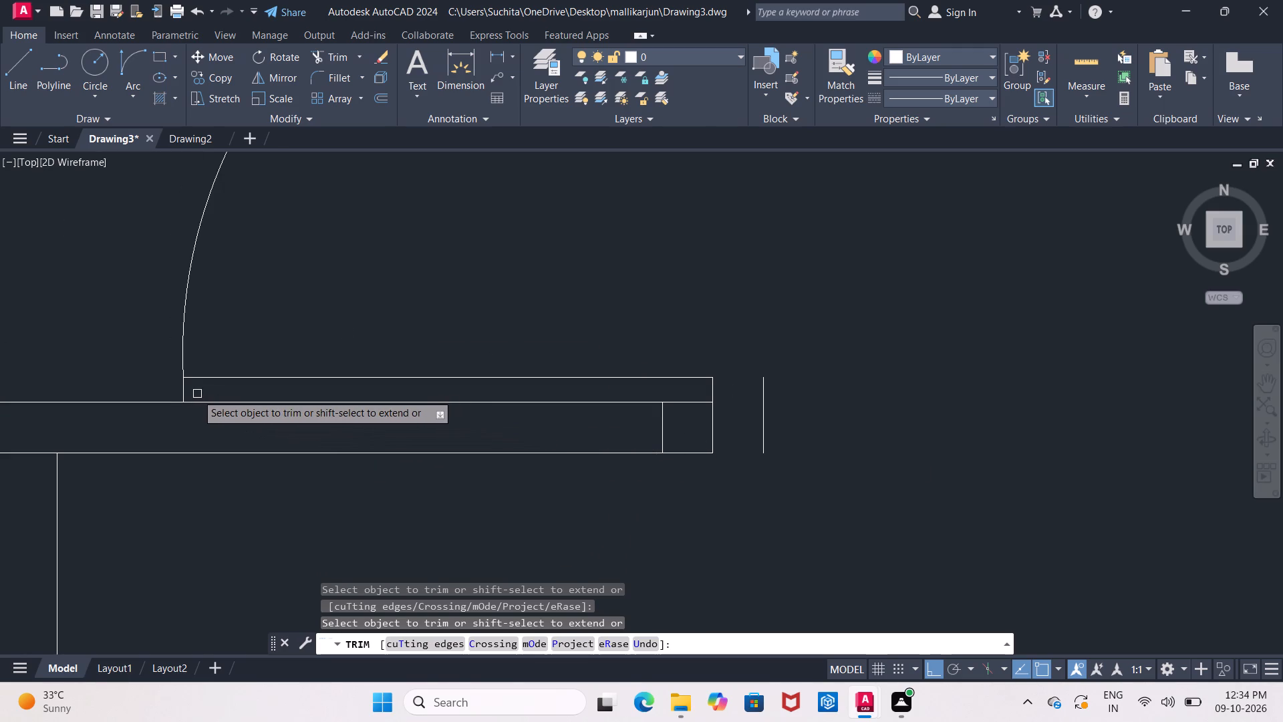
click(185, 394)
middle_drag(494, 445, 338, 458)
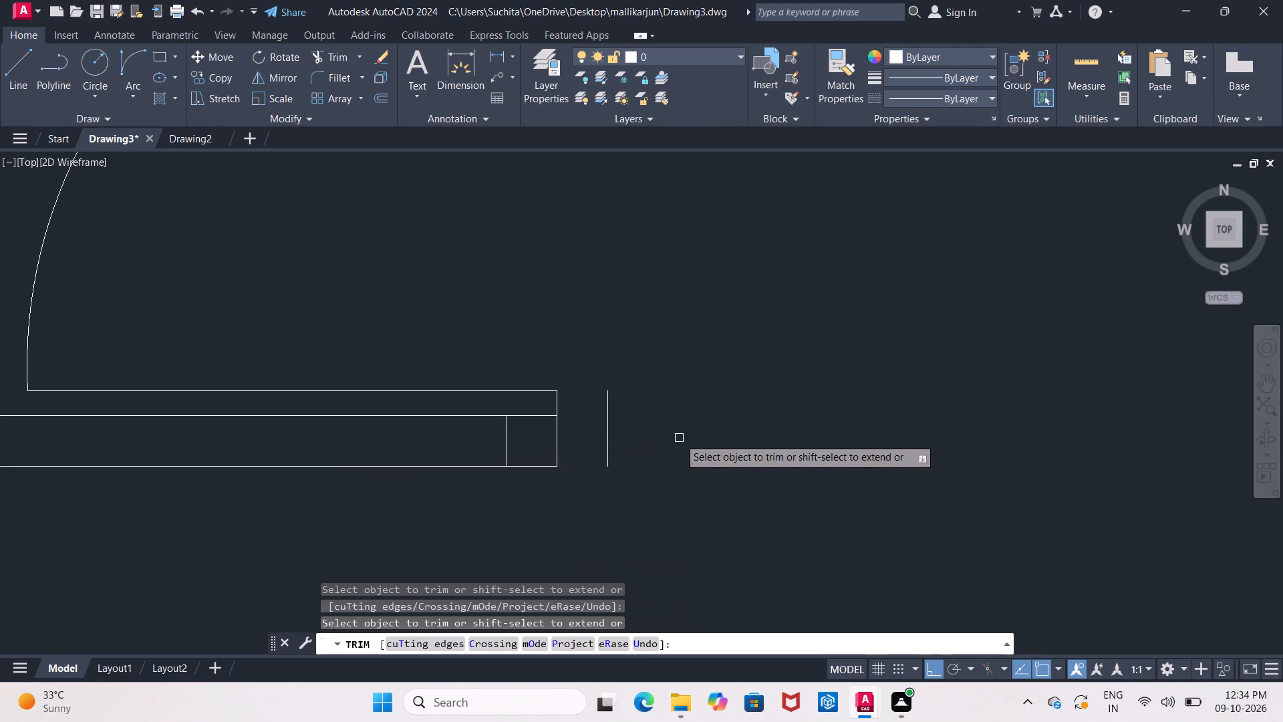
key(Escape)
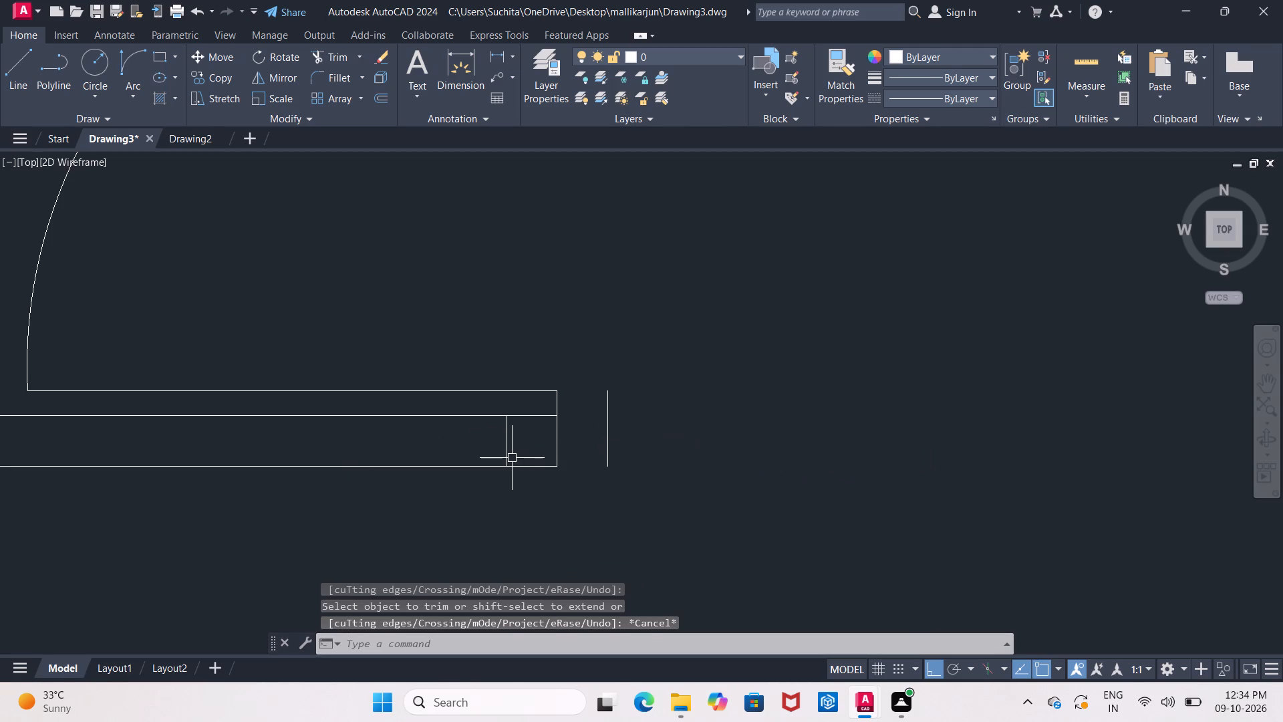
Extend the inner vertical at the south wall's east end north to the door leaf's upper line.
click(511, 458)
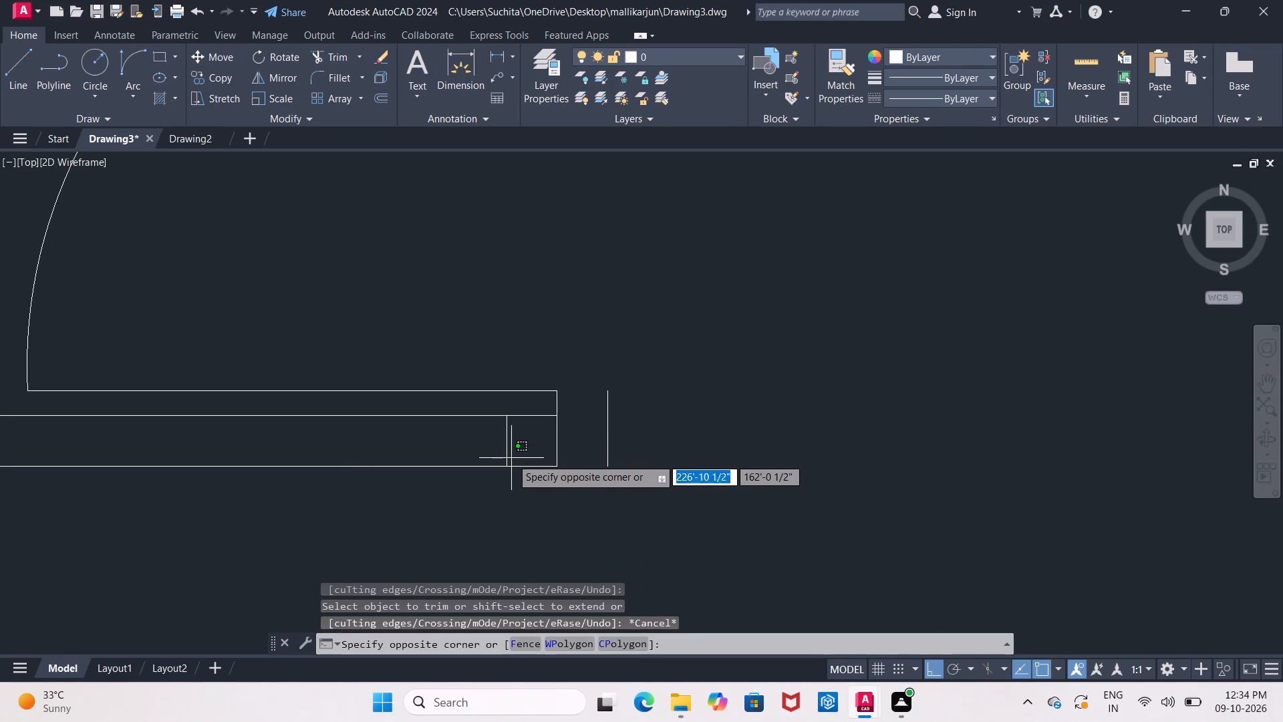
key(Escape)
key(e)
key(x)
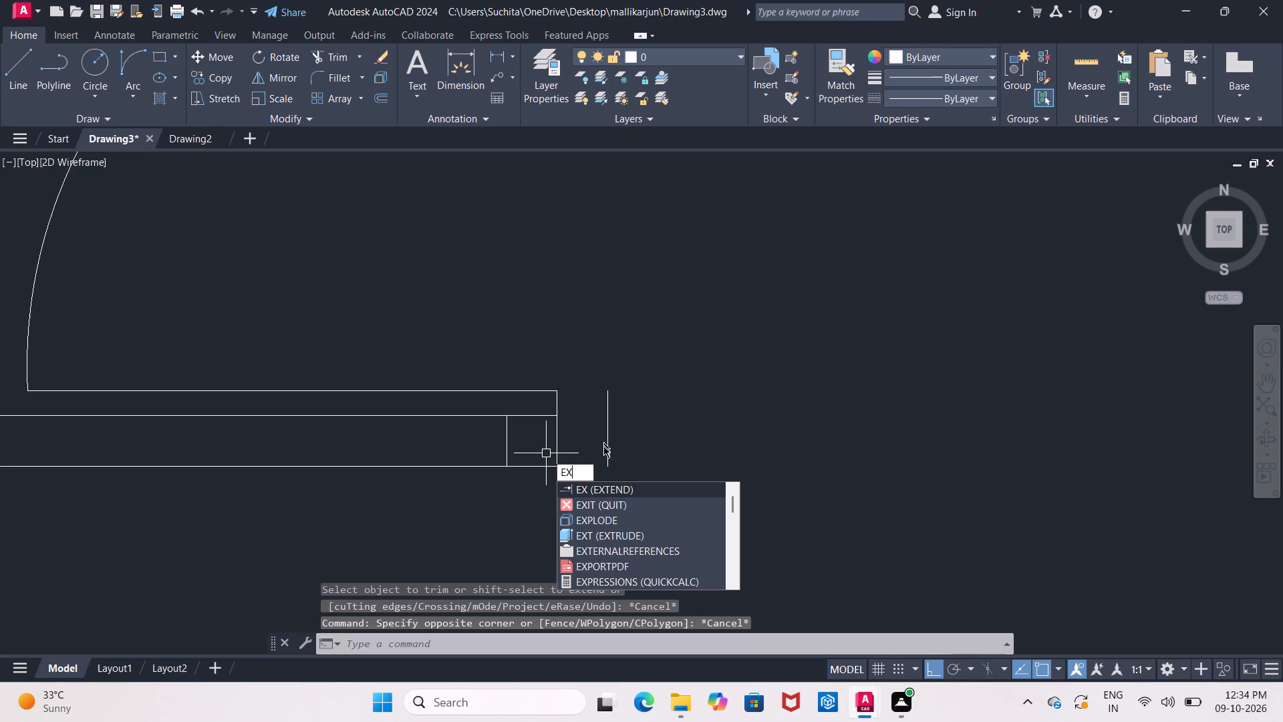
click(602, 487)
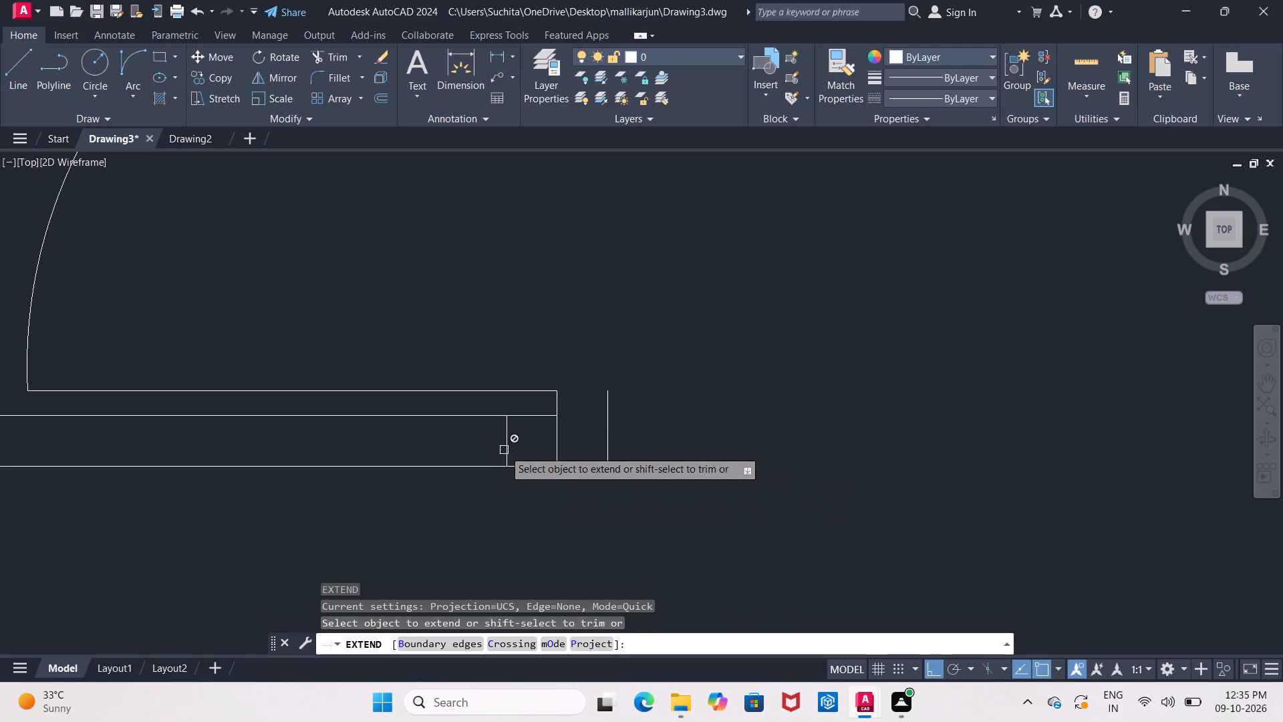
click(504, 450)
click(506, 442)
click(507, 435)
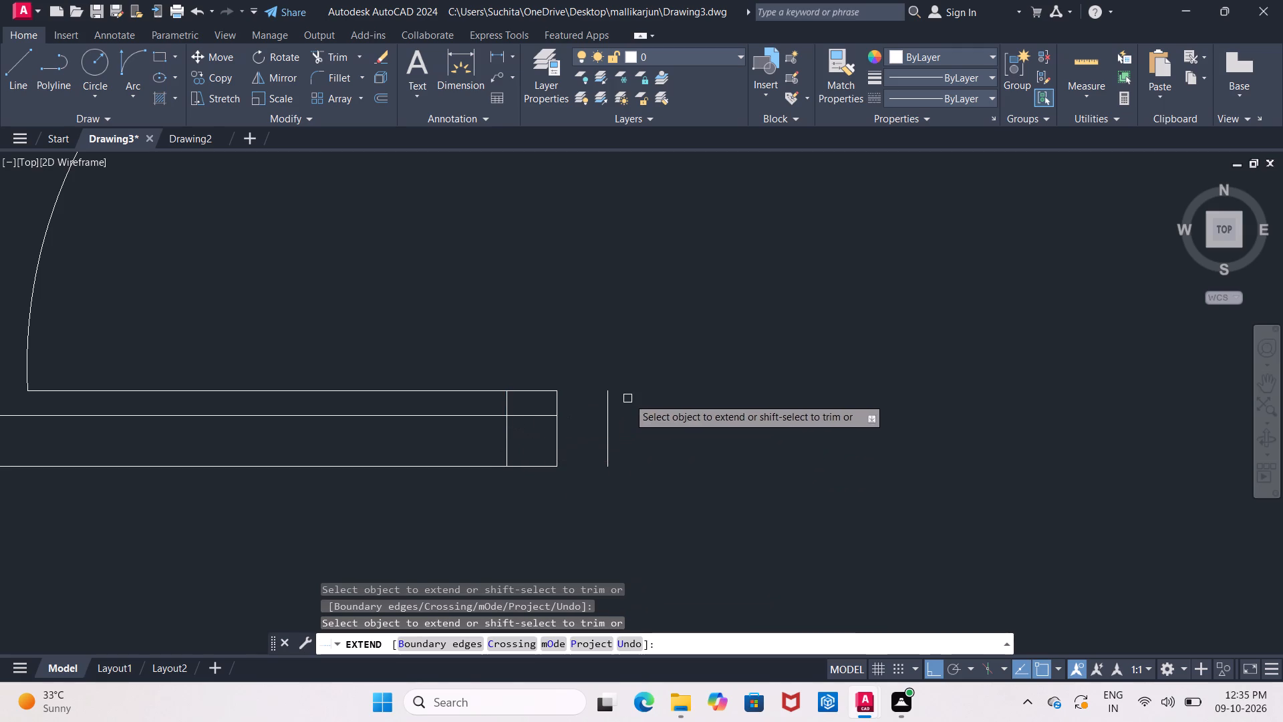
key(Escape)
Trim the inner line between the two end verticals, the inner vertical below it, and the stray vertical east of the wall end.
scroll(655, 396, down, 1)
middle_drag(658, 397, 633, 397)
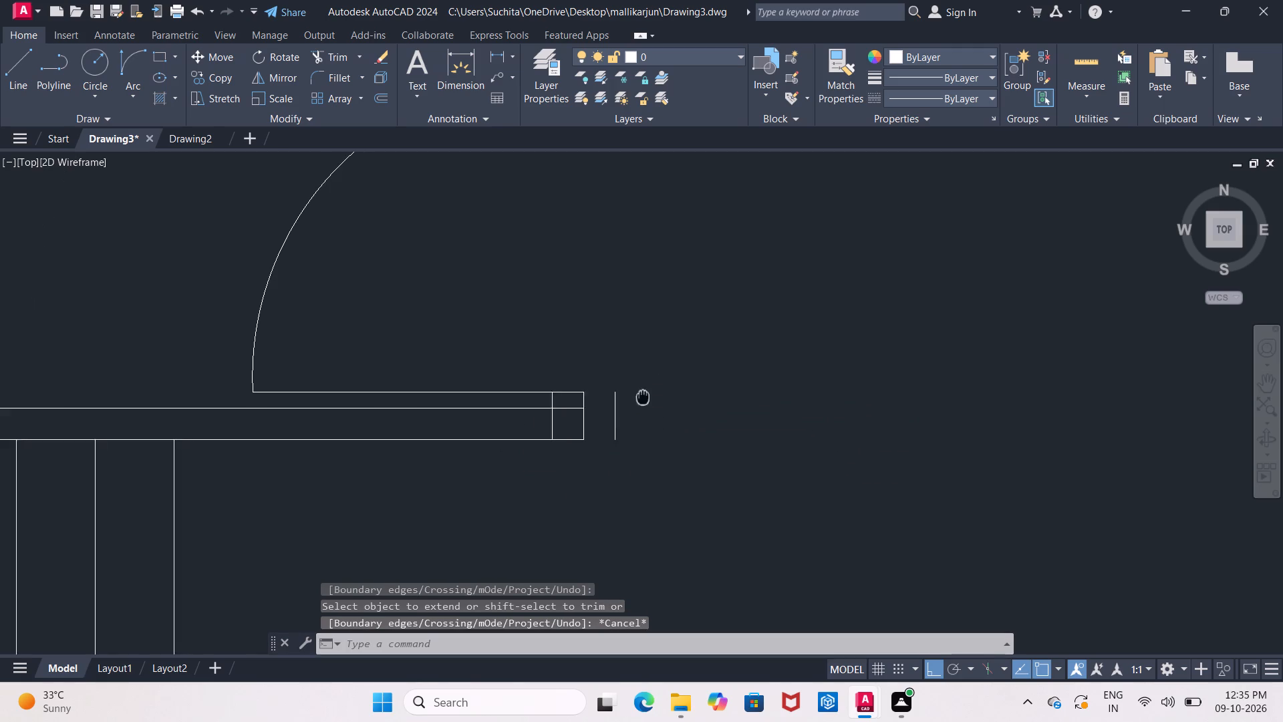
middle_drag(633, 397, 639, 396)
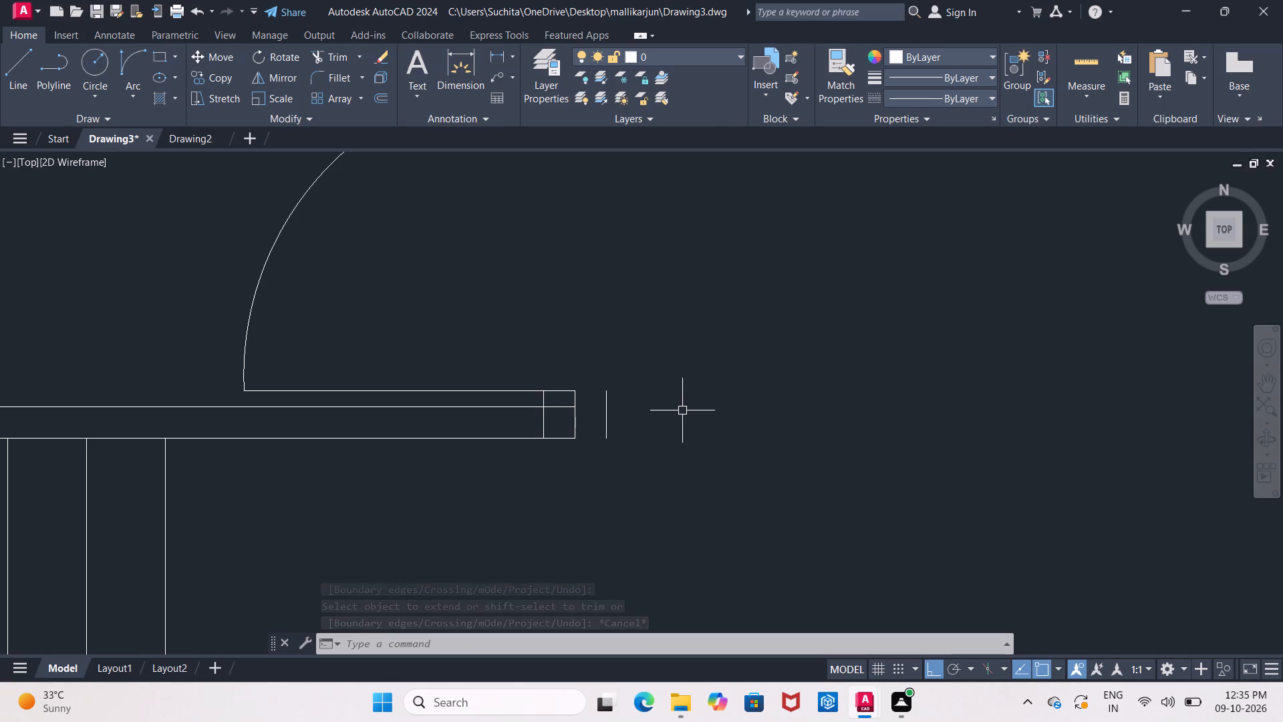
key(Escape)
text(tr)
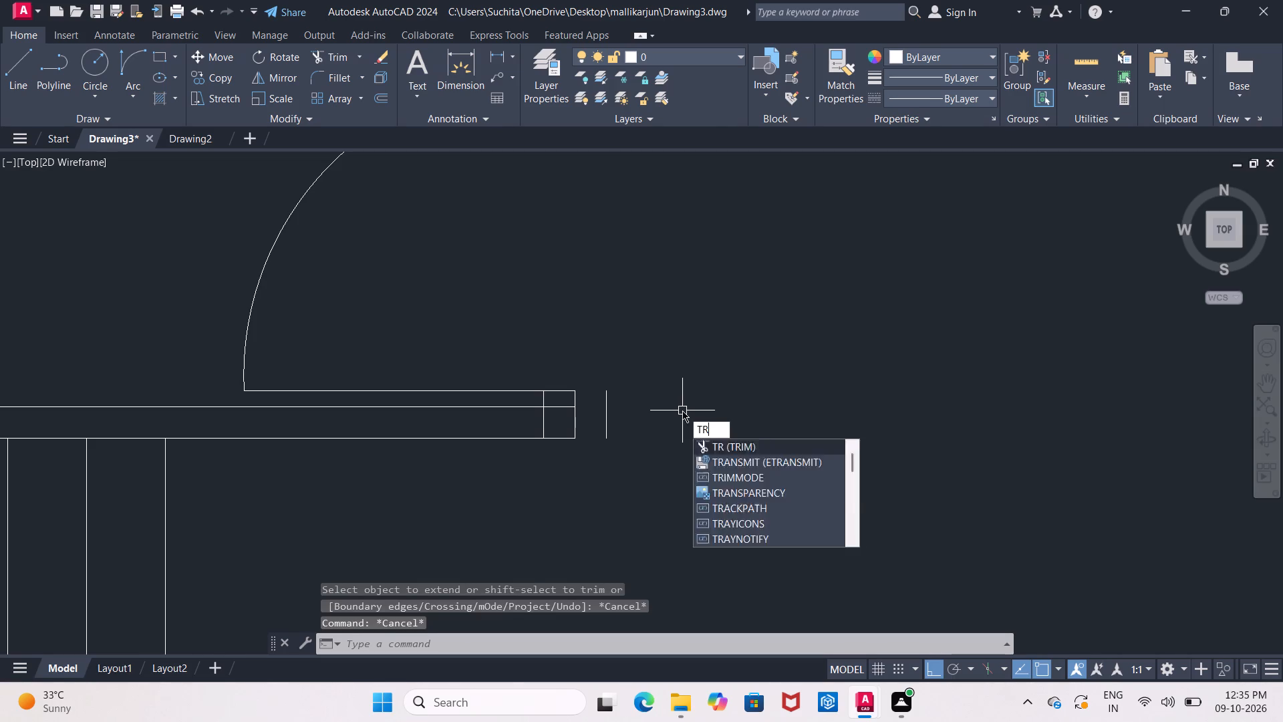
key(Return)
key(Return)
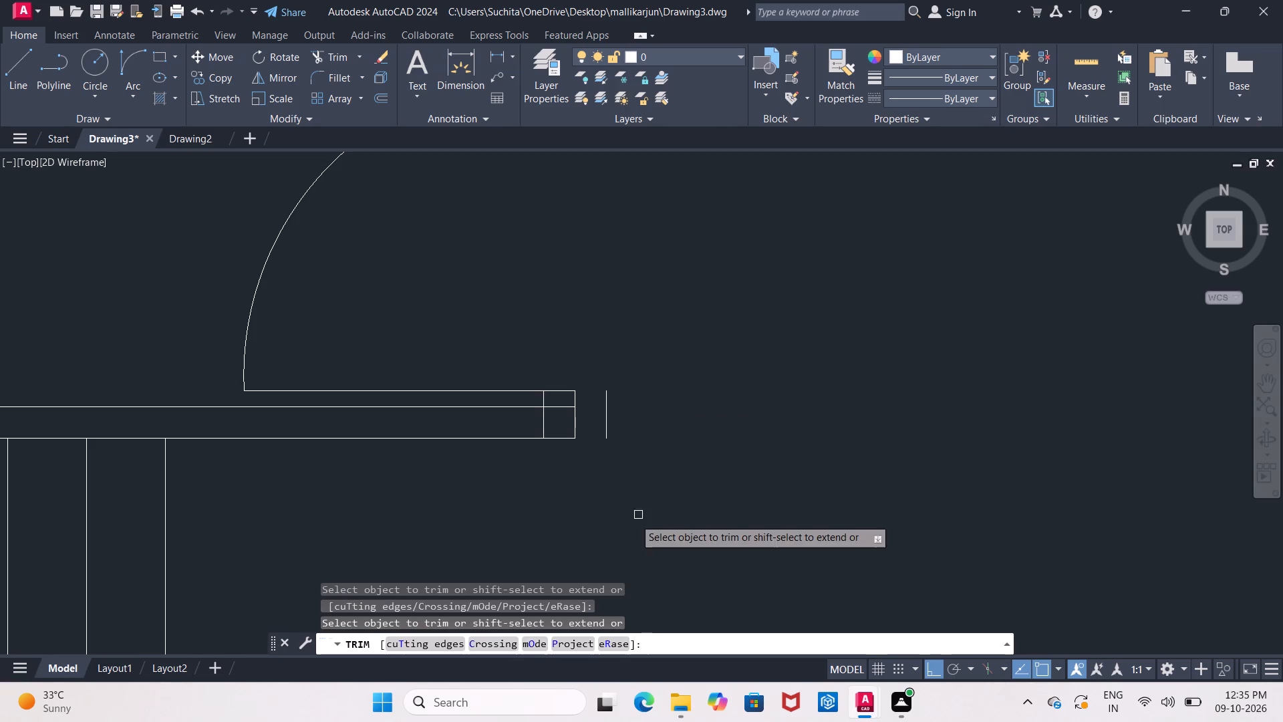
scroll(570, 489, up, 1)
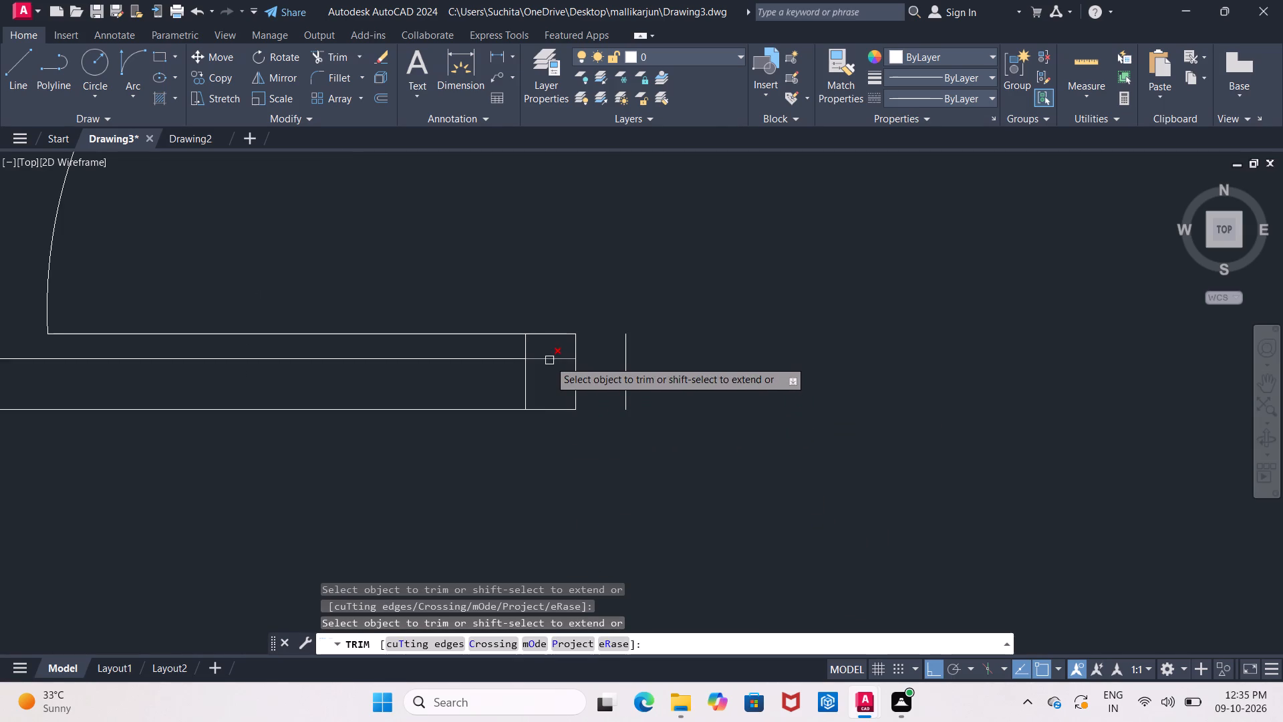
click(549, 360)
click(551, 360)
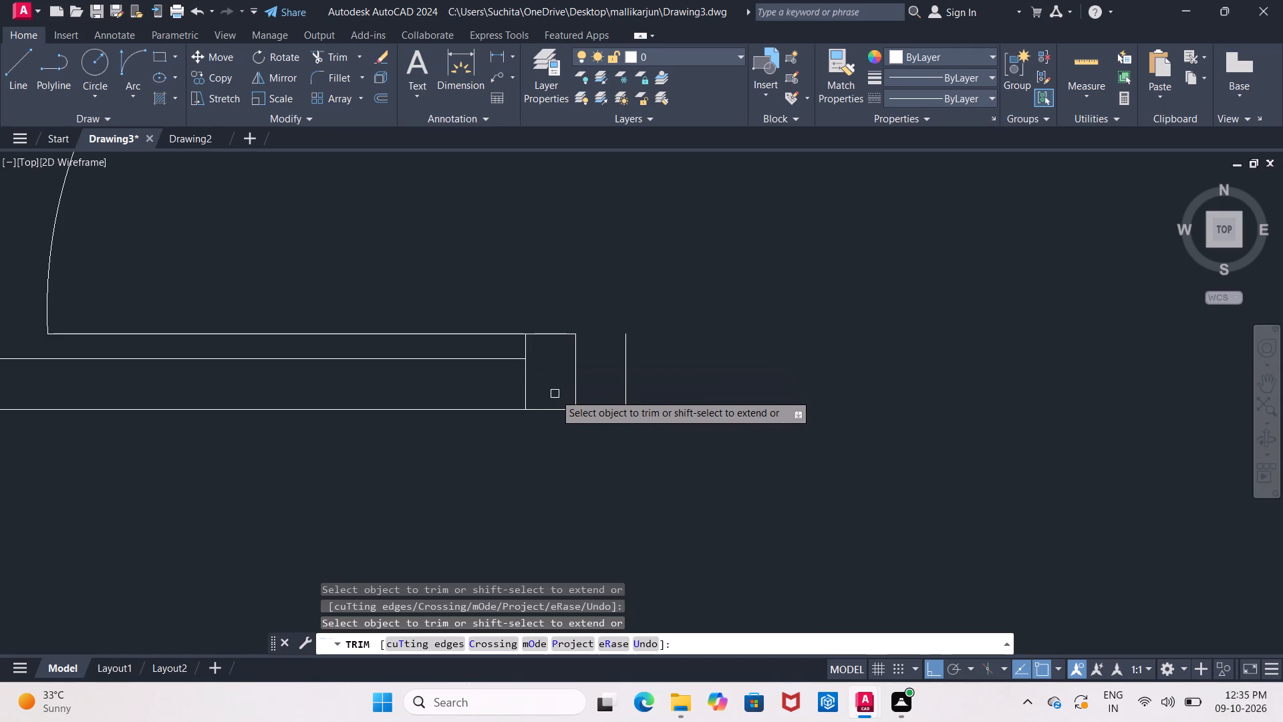
click(526, 388)
scroll(539, 388, down, 2)
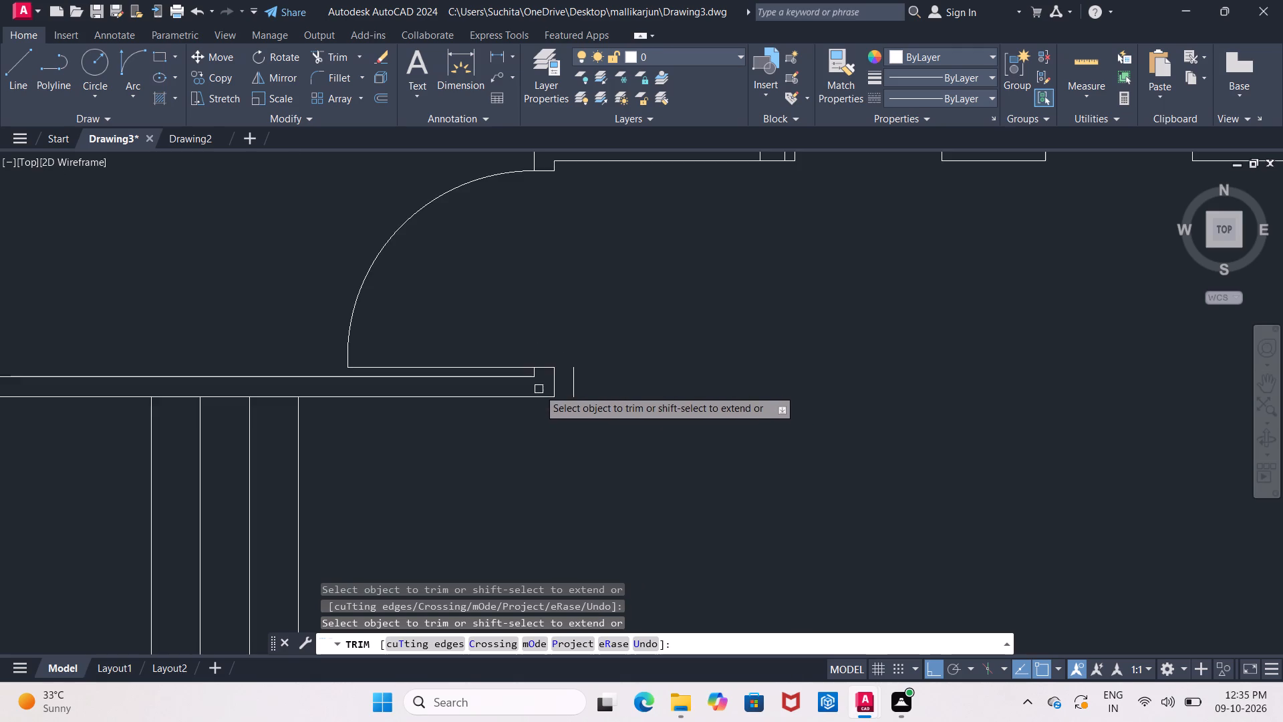
middle_drag(539, 389, 501, 408)
click(539, 400)
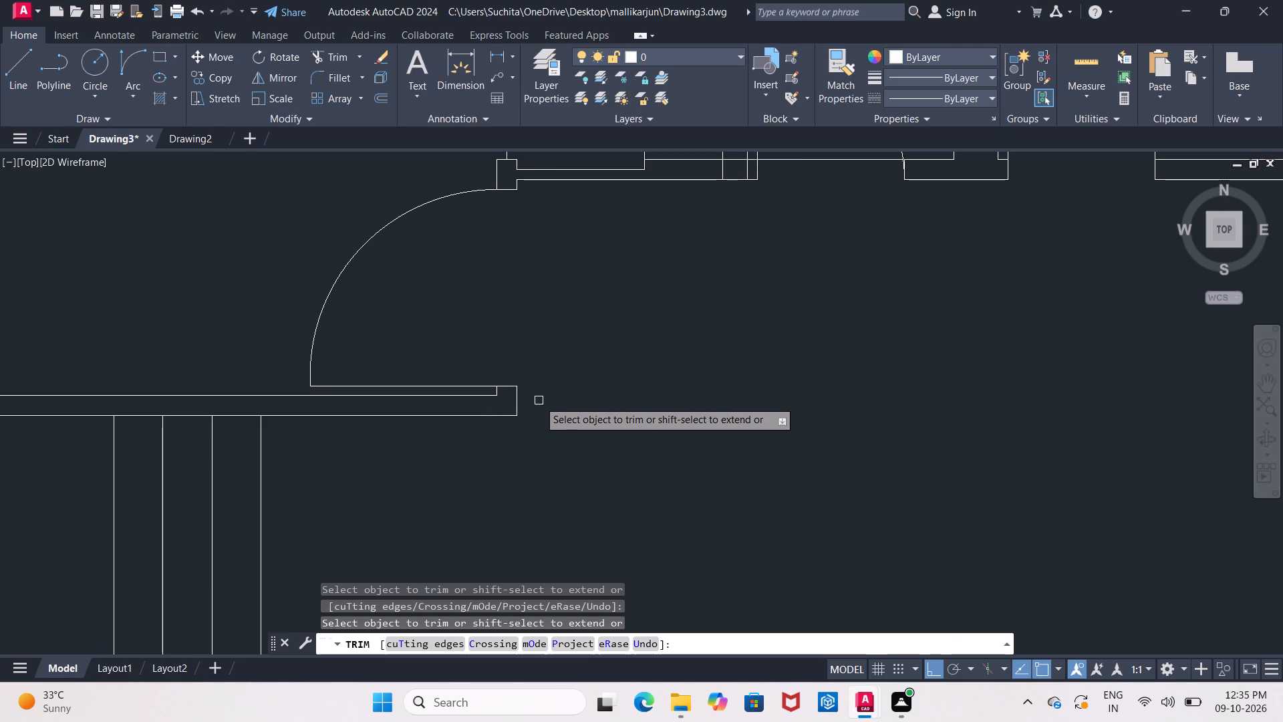
scroll(539, 400, down, 2)
middle_drag(545, 406, 488, 429)
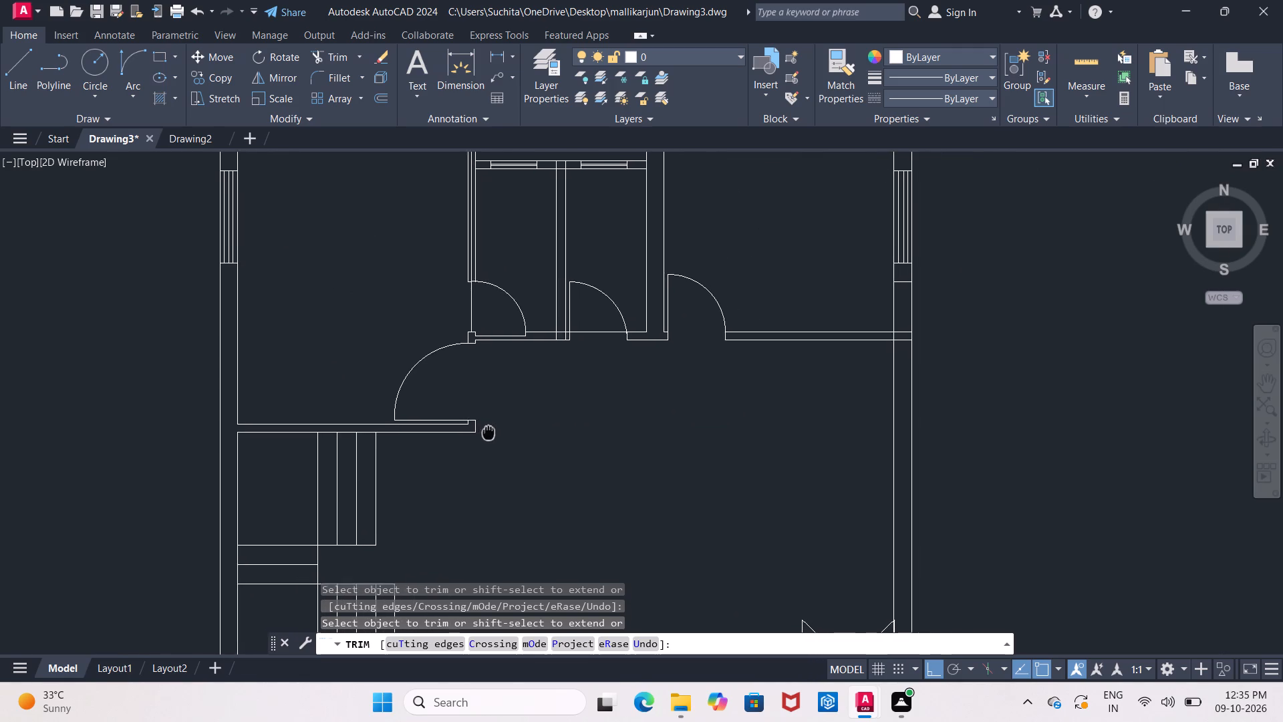
Offset both lines of the vertical wall east of the southwest room 2" outward, one to the west and one to the east.
middle_drag(488, 429, 484, 412)
scroll(503, 420, down, 2)
middle_drag(515, 433, 491, 349)
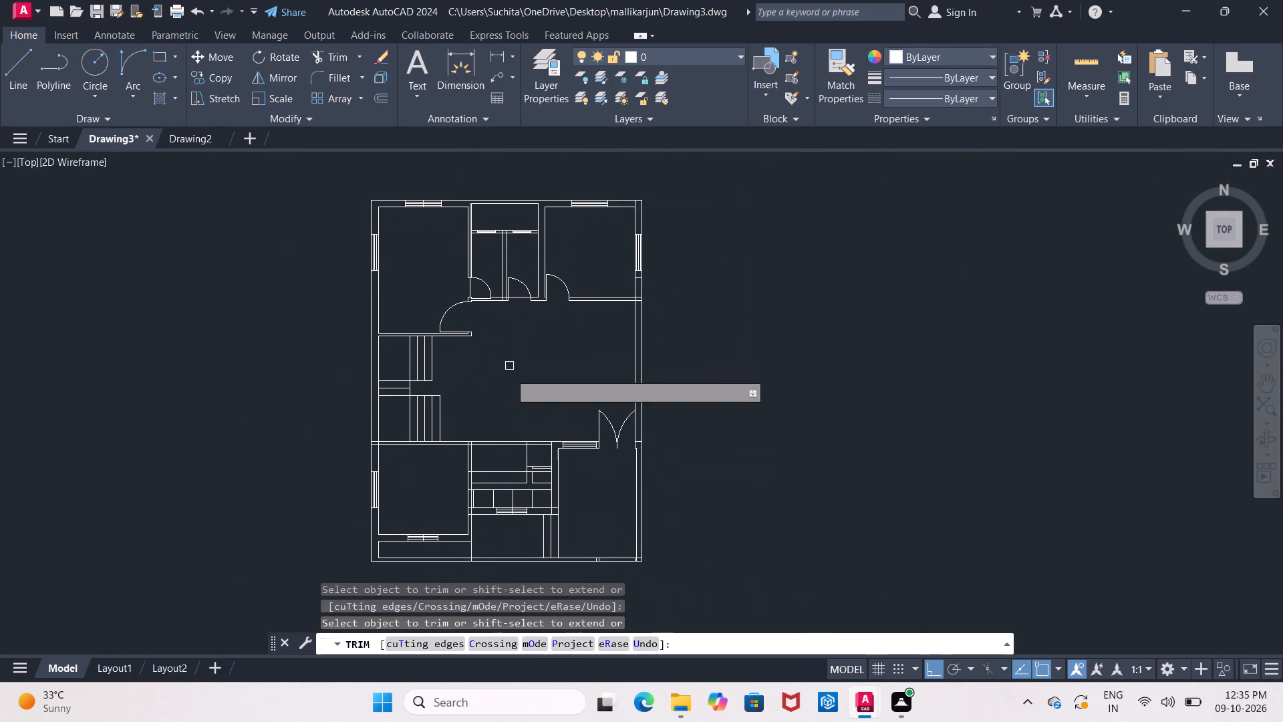
scroll(475, 411, up, 2)
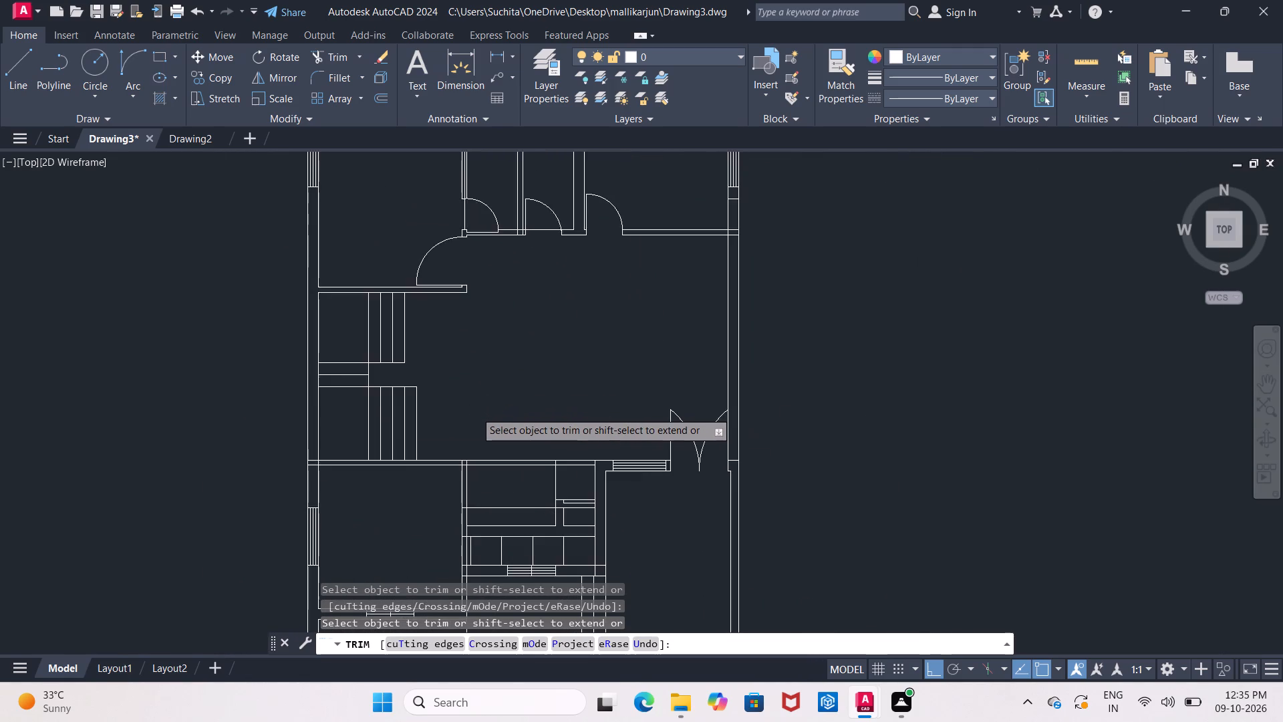
scroll(475, 411, up, 2)
middle_drag(475, 411, 493, 195)
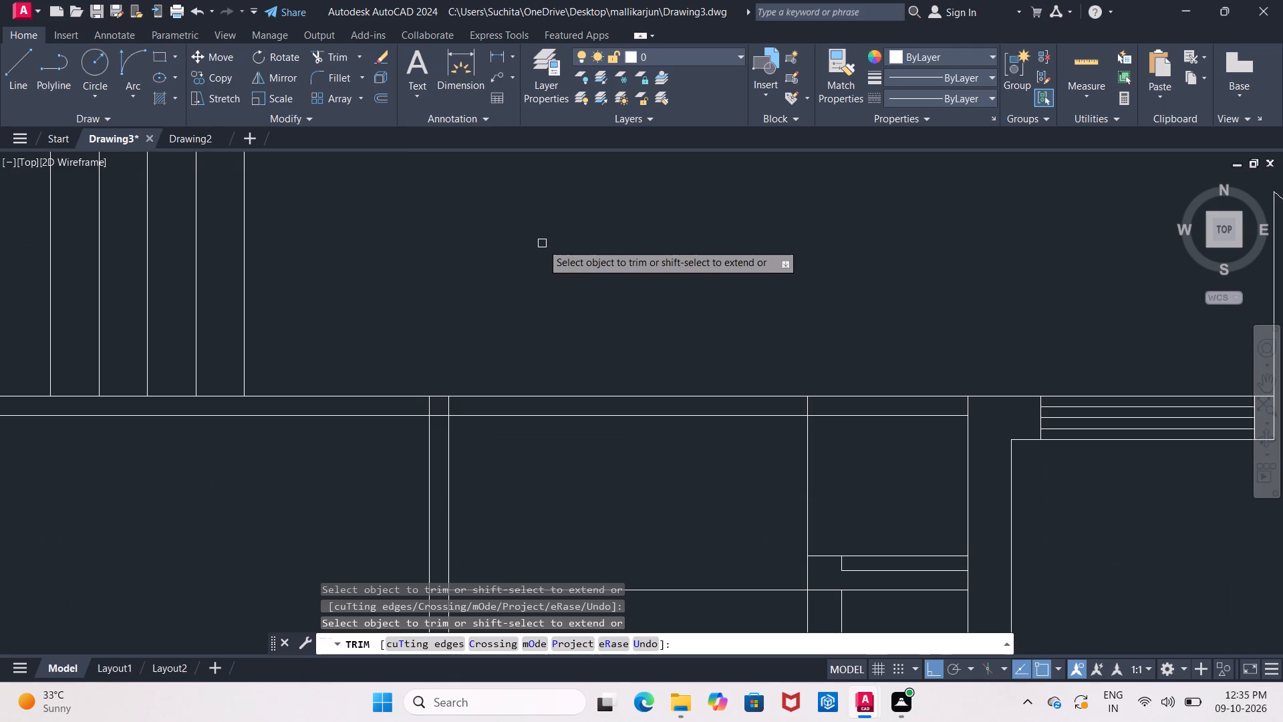
key(Escape)
key(o)
key(Return)
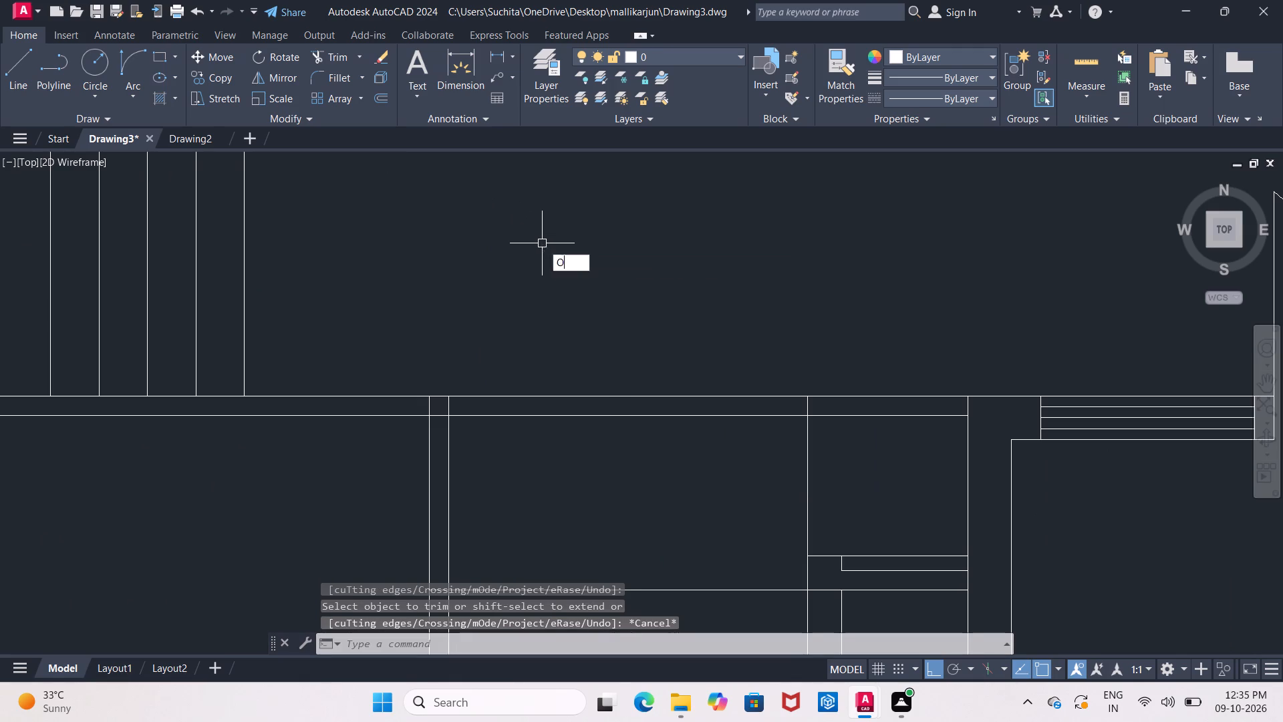
text(2")
key(Return)
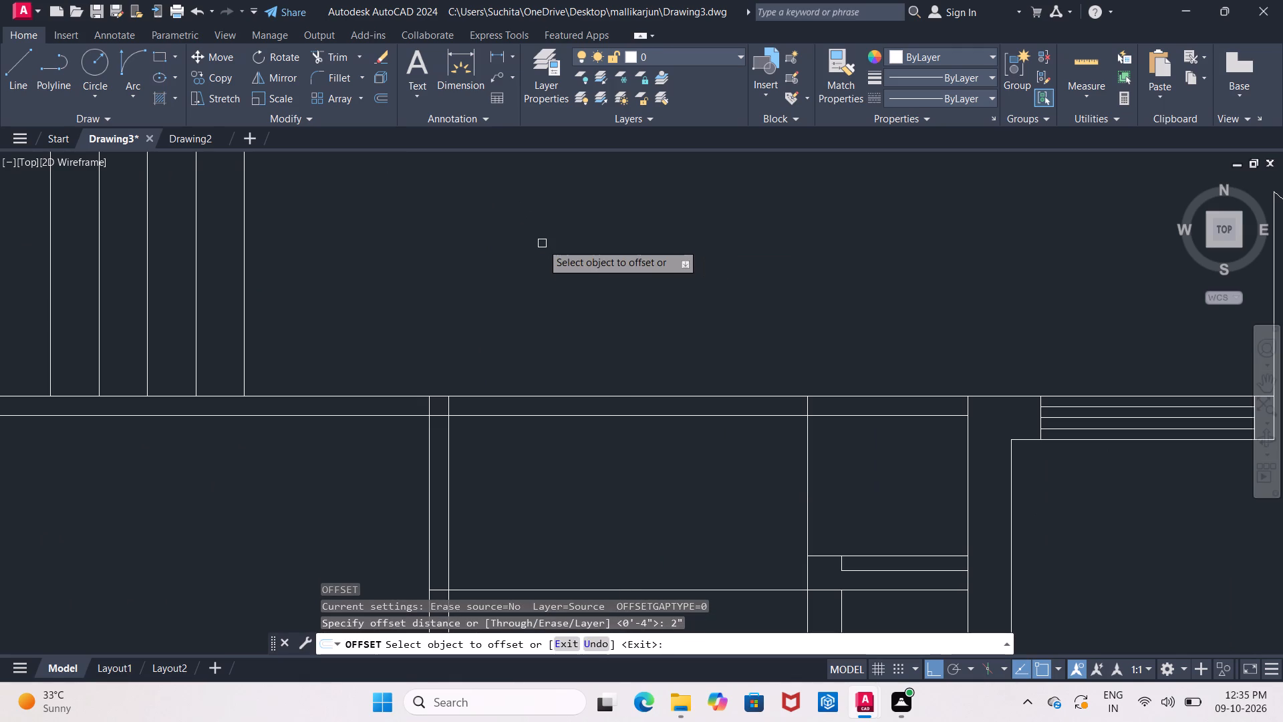
click(428, 456)
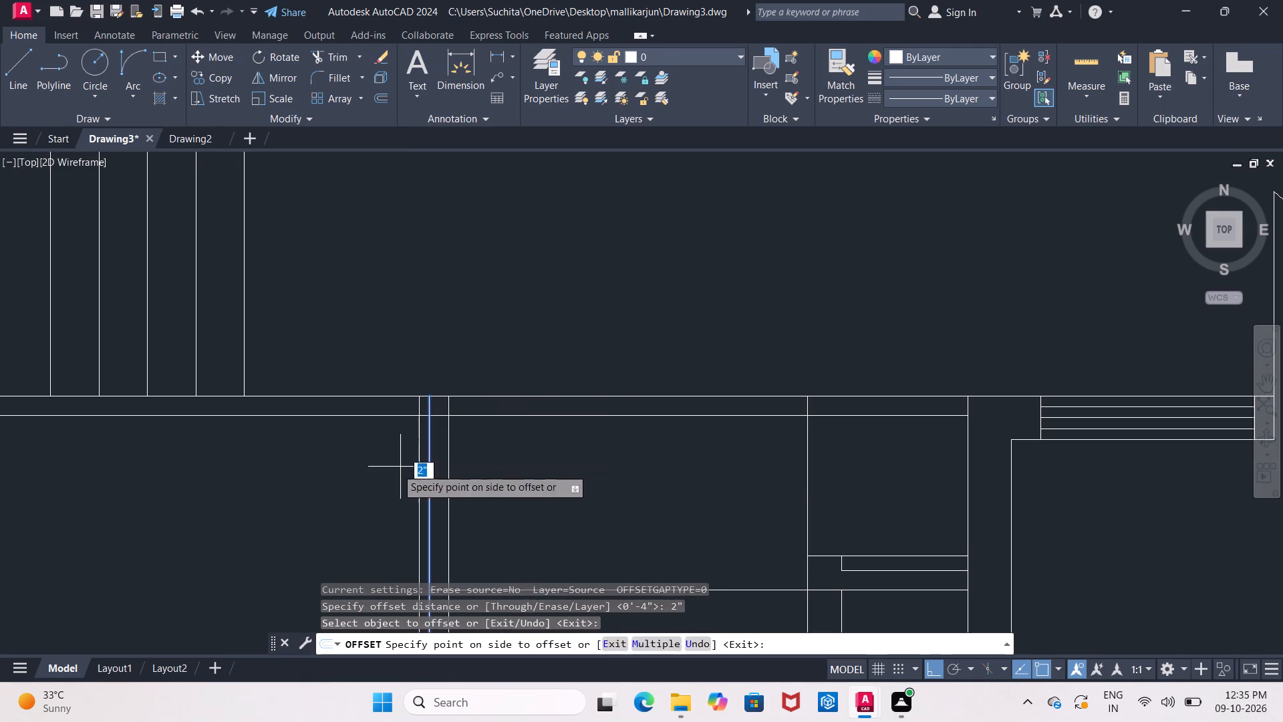
click(382, 470)
click(450, 471)
click(484, 471)
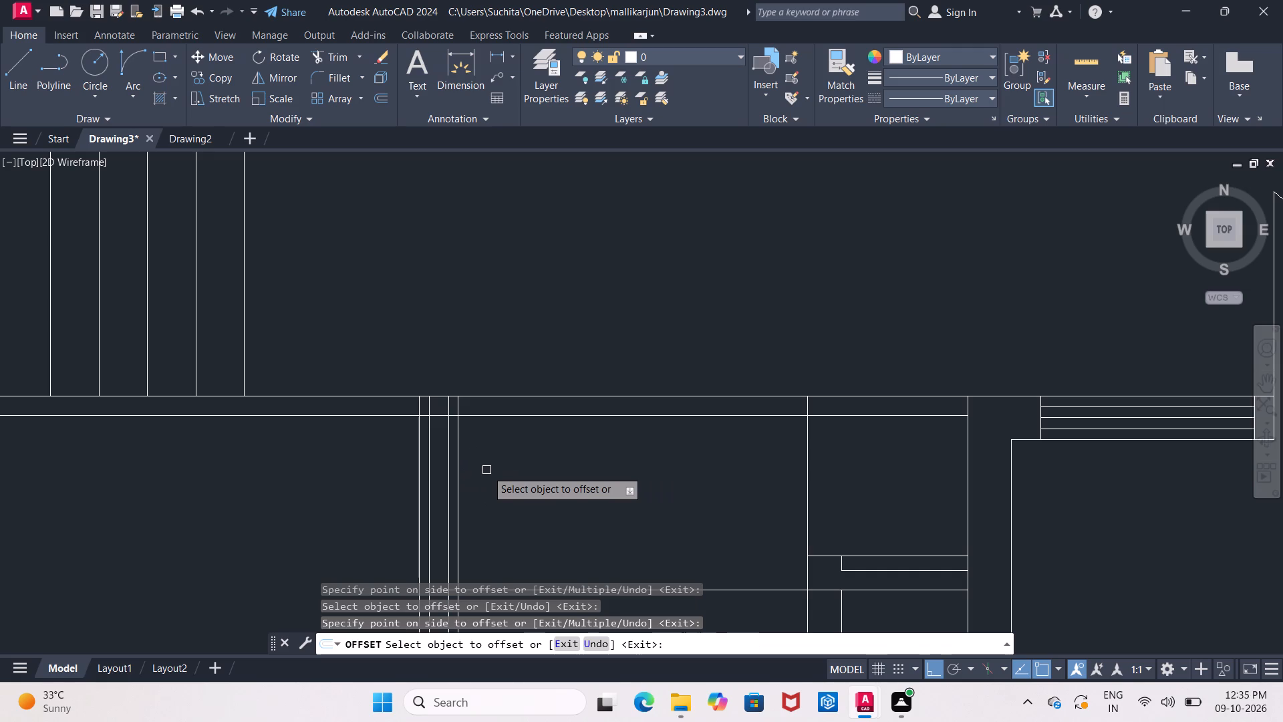
key(Return)
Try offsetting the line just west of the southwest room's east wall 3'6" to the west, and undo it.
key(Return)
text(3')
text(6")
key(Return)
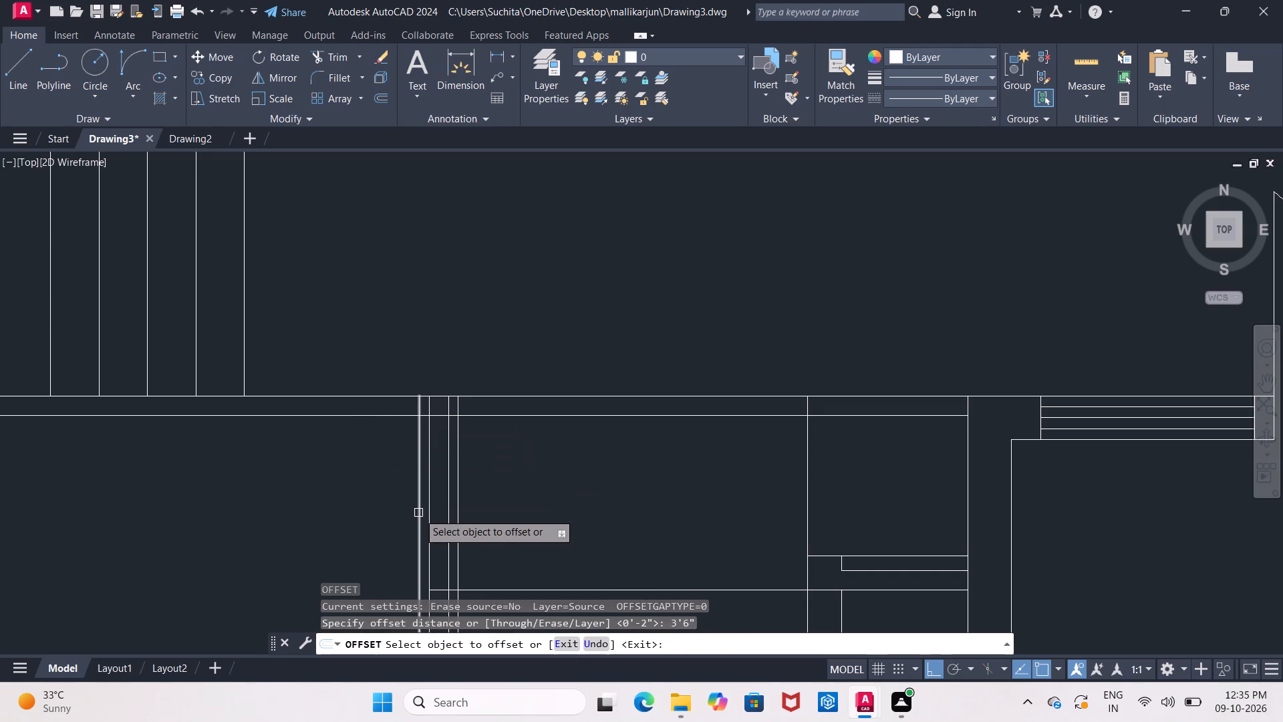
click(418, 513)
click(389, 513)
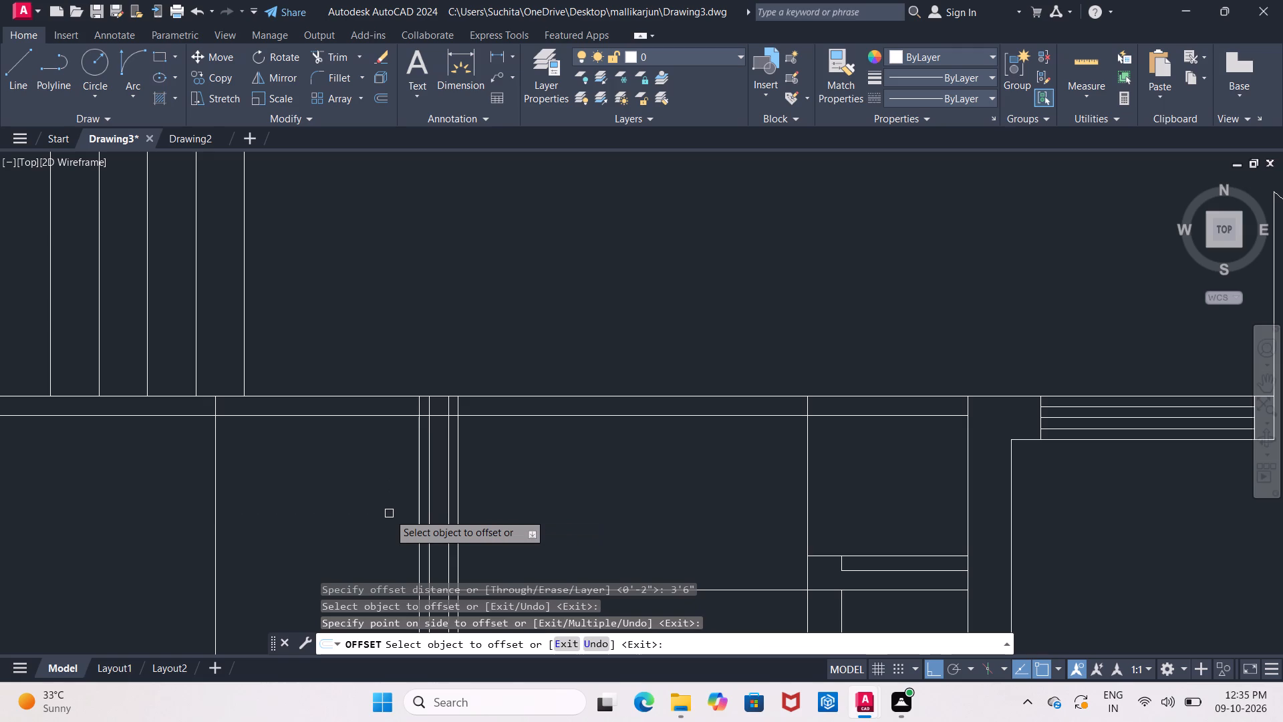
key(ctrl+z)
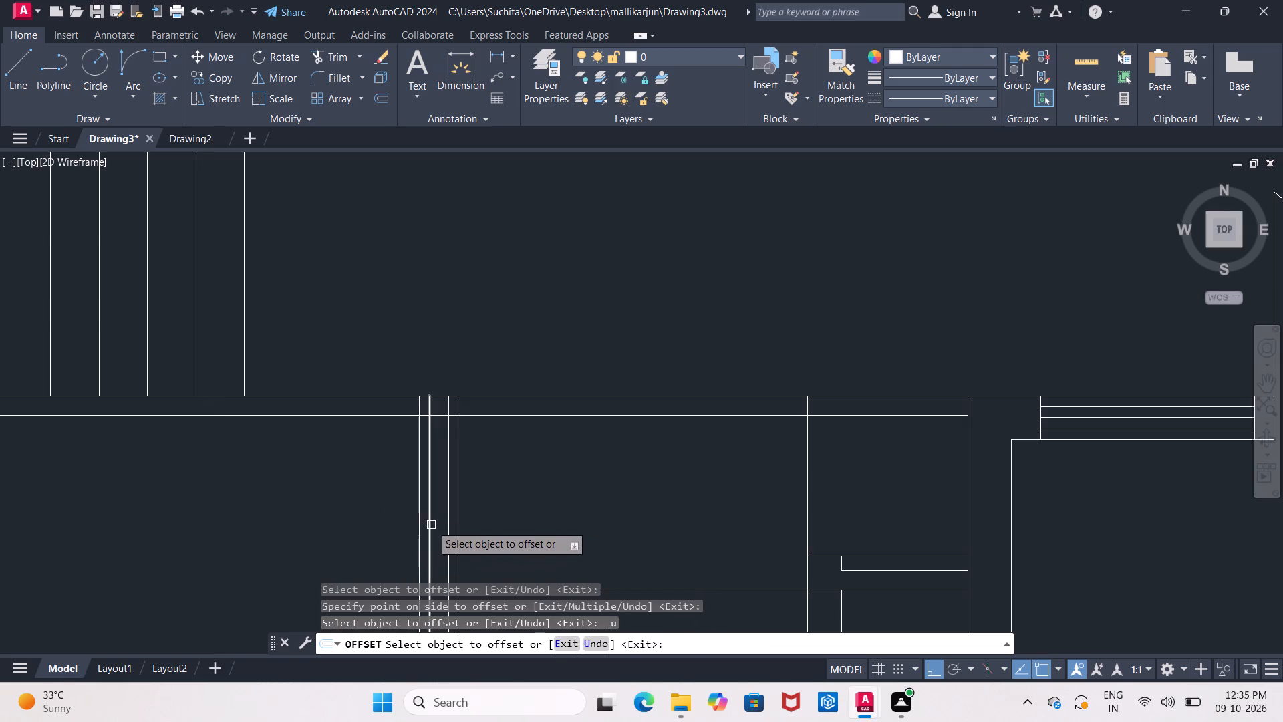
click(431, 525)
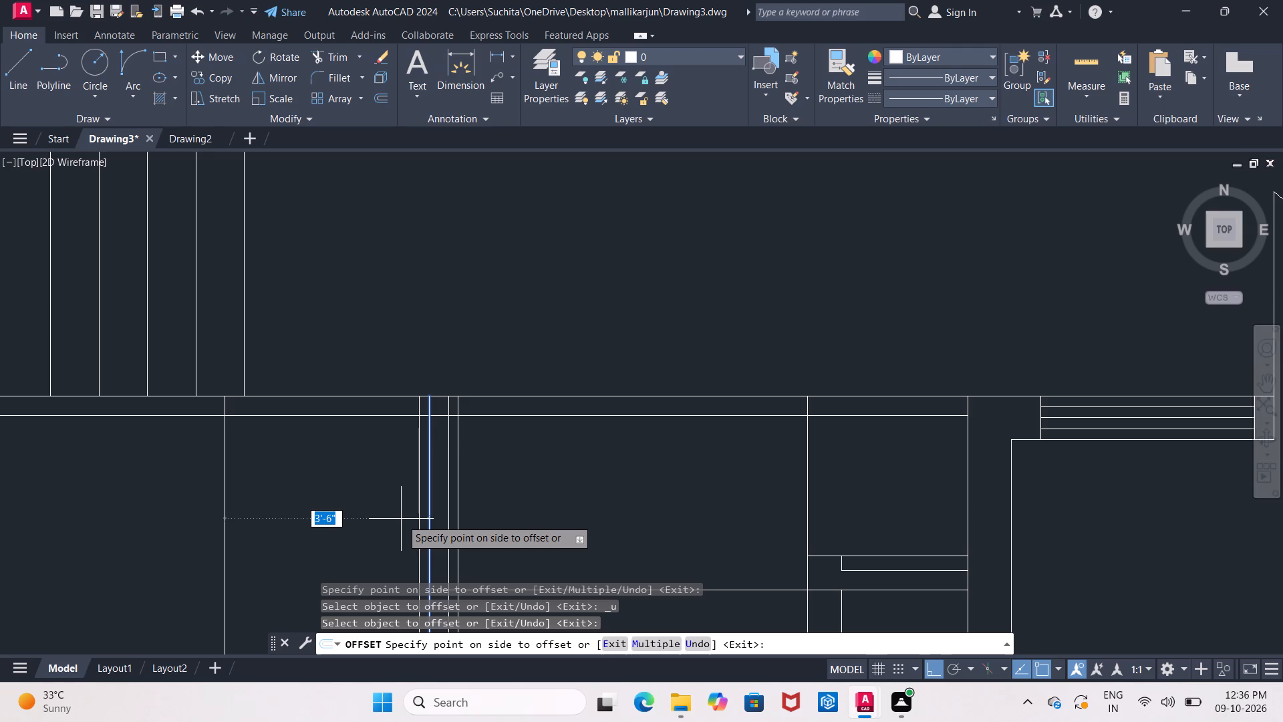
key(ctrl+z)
Offset the easternmost of the four vertical wall lines 3'6" to the west, into the southwest room.
scroll(492, 465, down, 2)
middle_drag(501, 461, 498, 447)
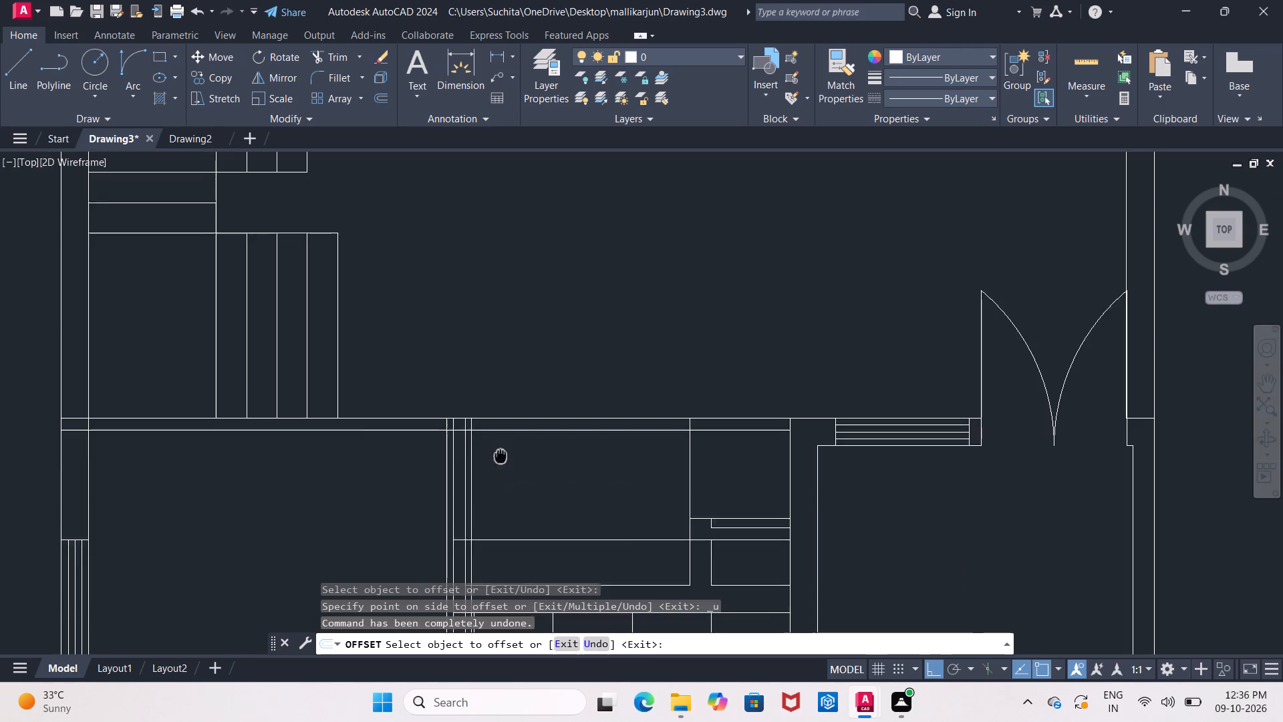
middle_drag(498, 447, 368, 294)
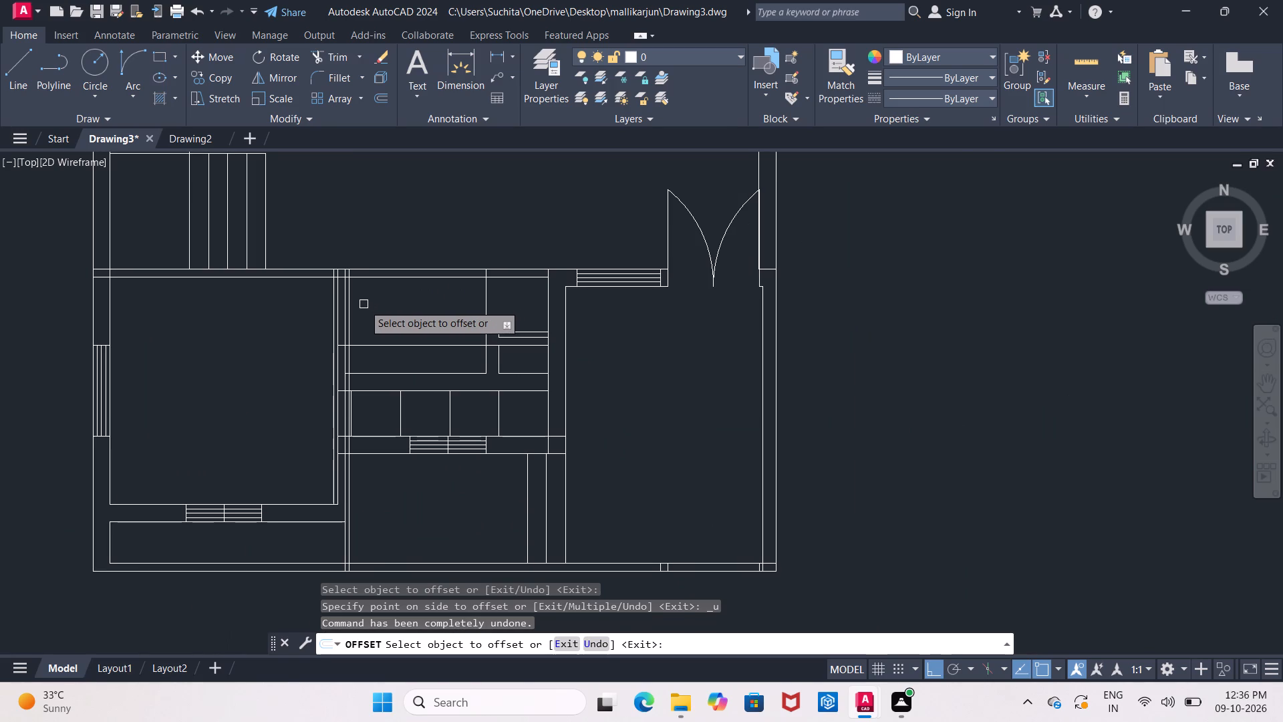
scroll(363, 304, up, 1)
middle_drag(362, 304, 335, 353)
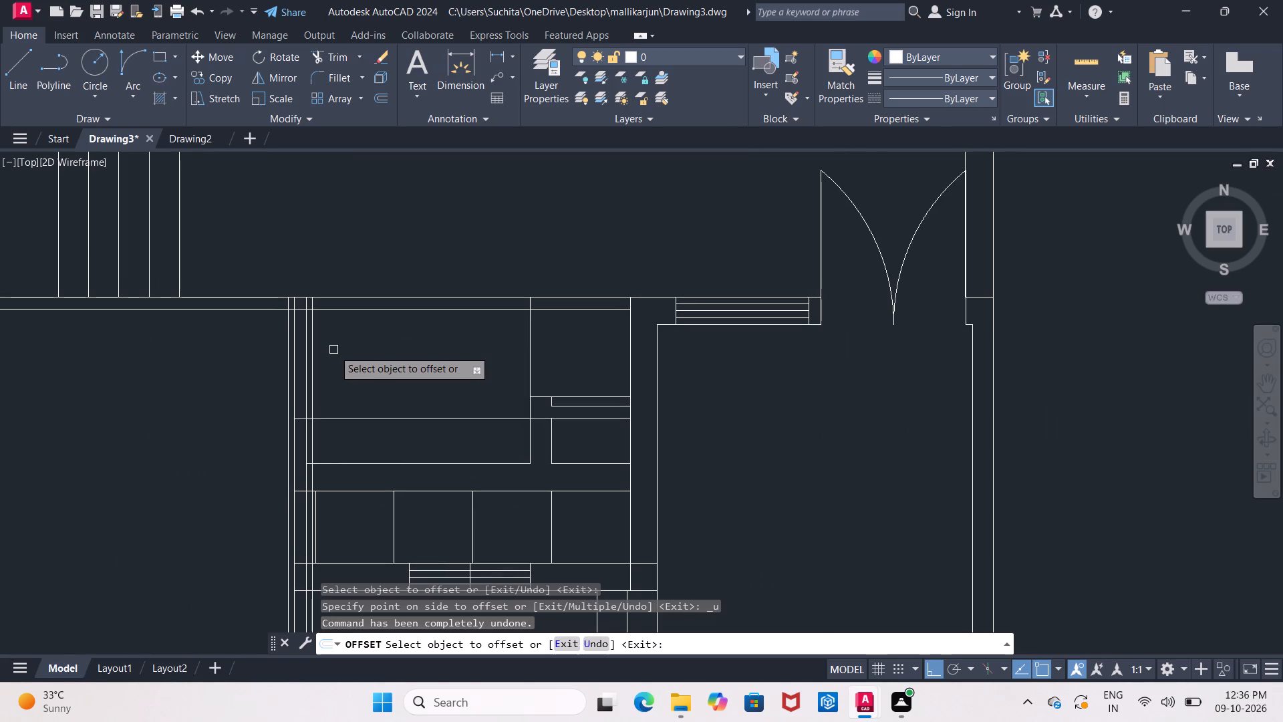
key(o)
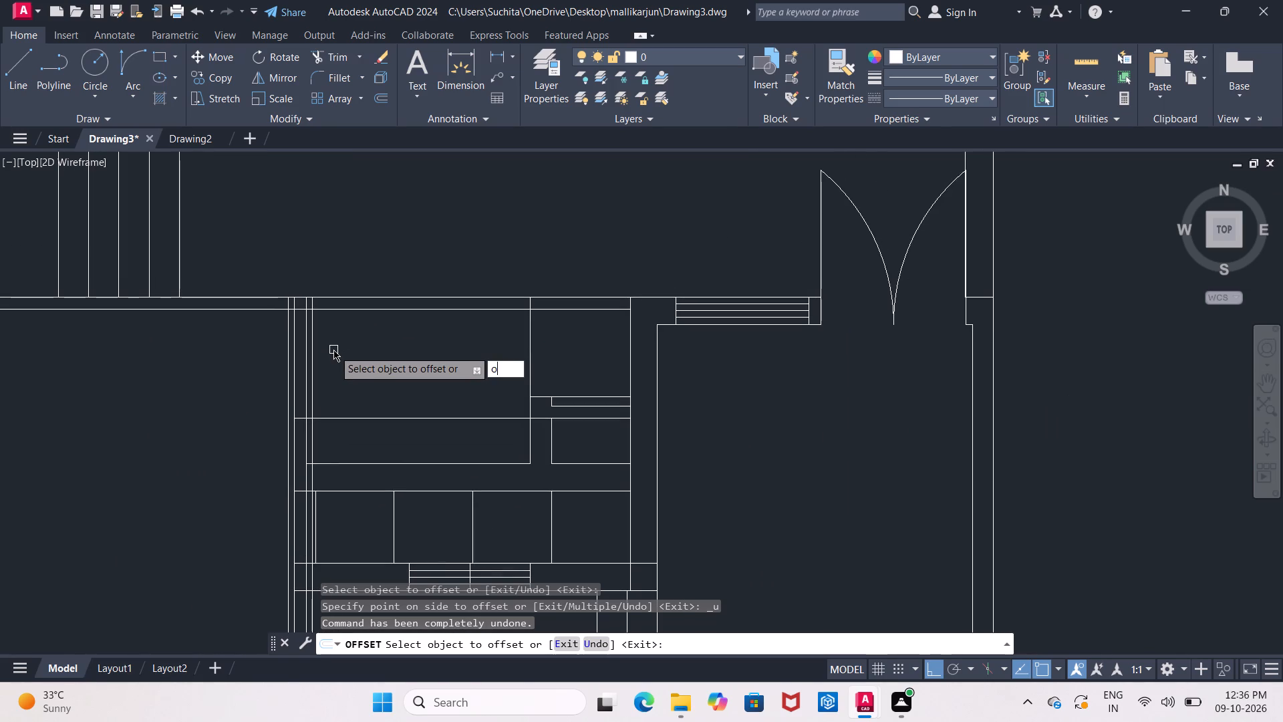
key(BackSpace)
key(Return)
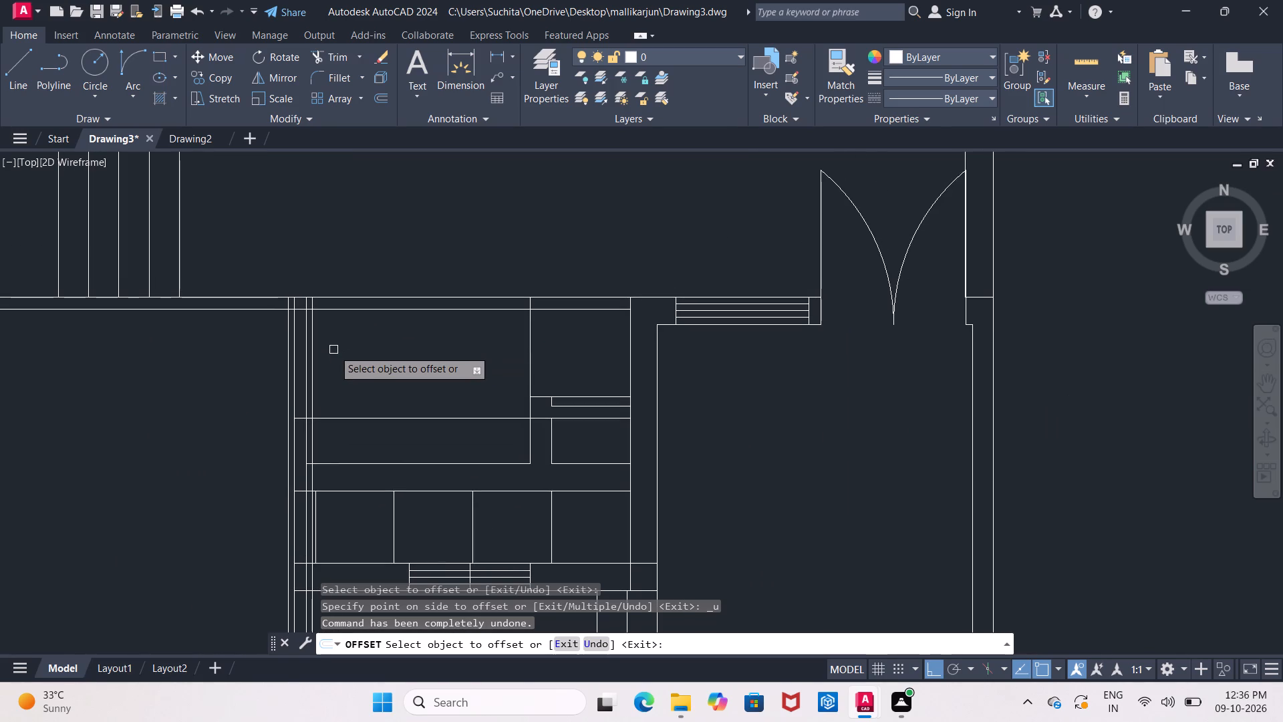
key(Return)
key(Return)
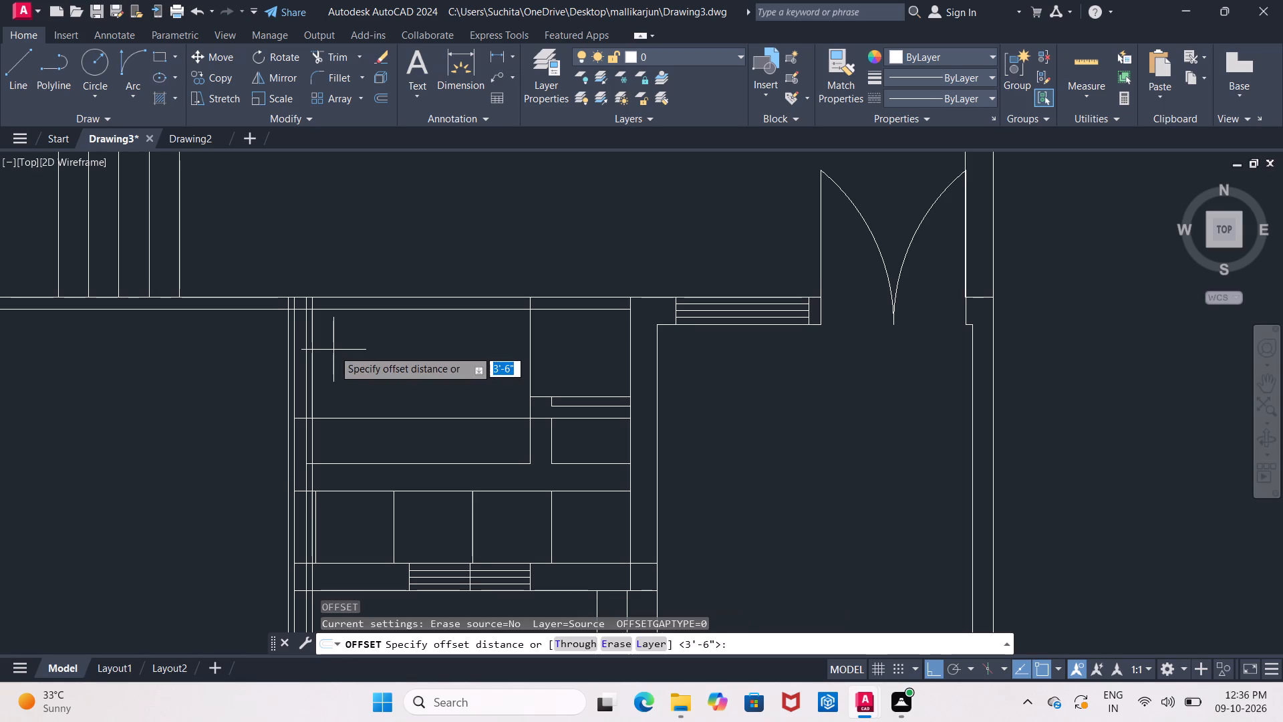
key(Return)
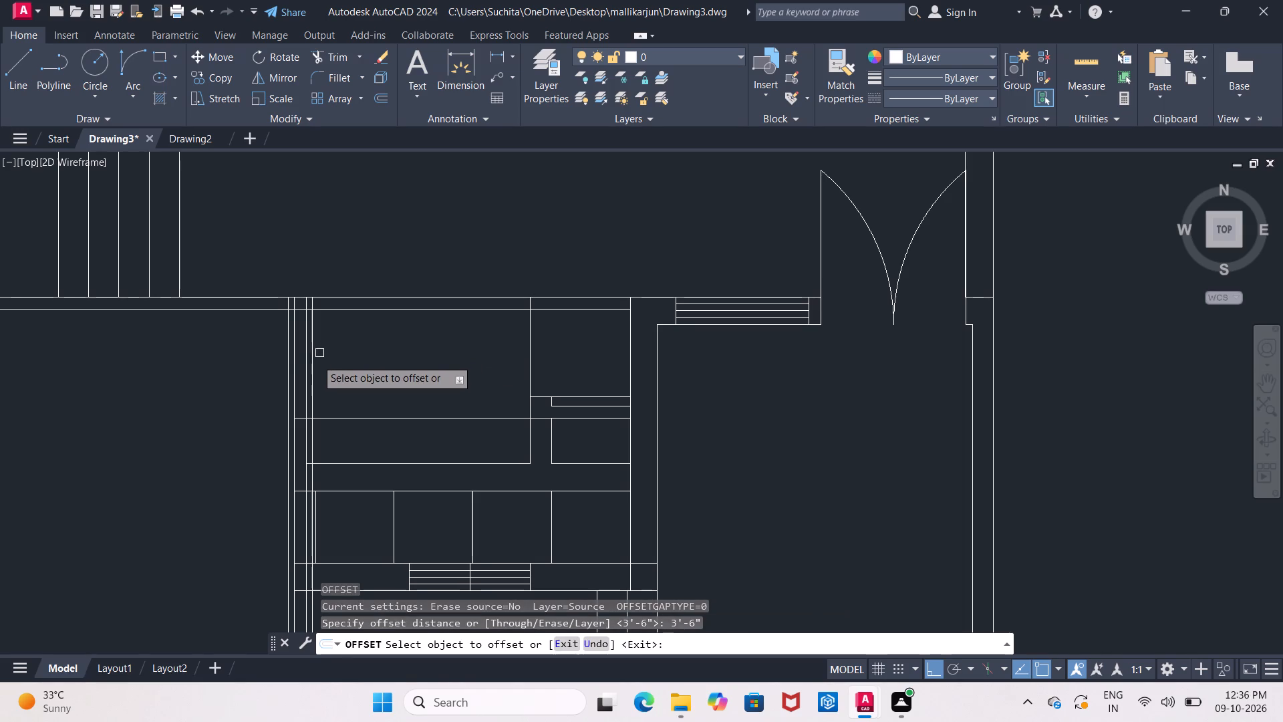
click(314, 363)
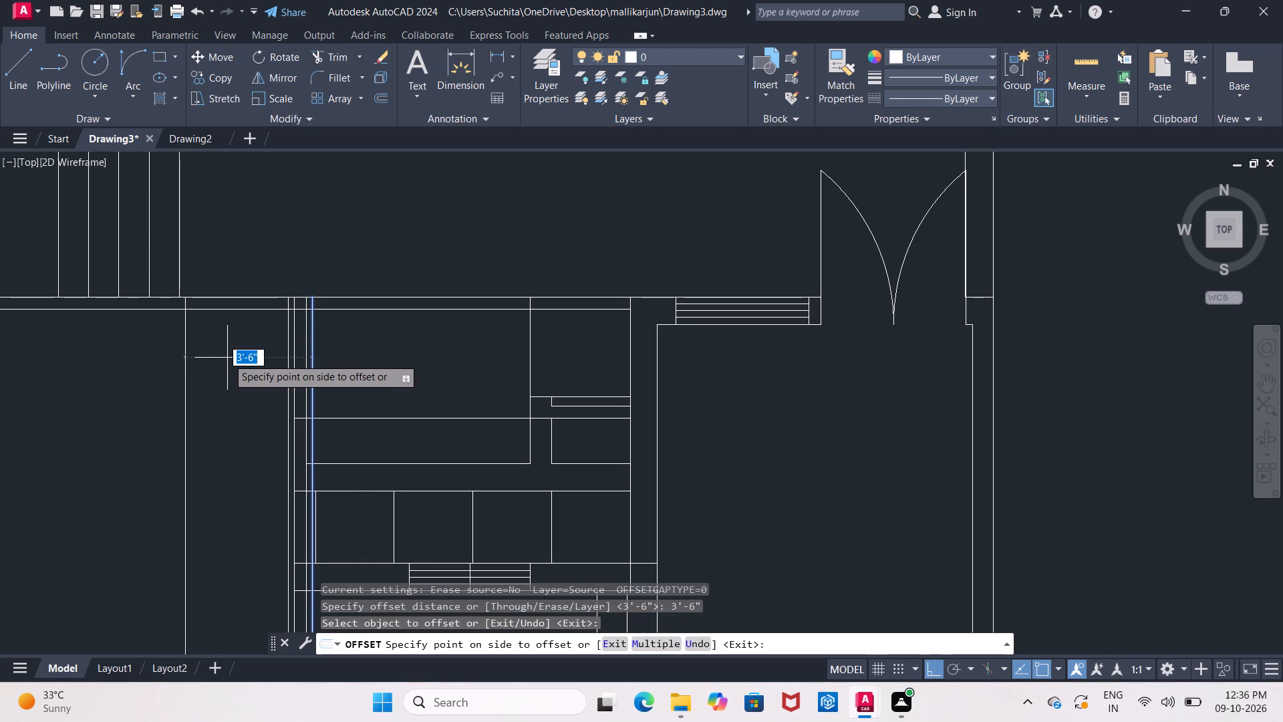
click(227, 358)
scroll(248, 361, up, 1)
middle_drag(200, 376, 163, 384)
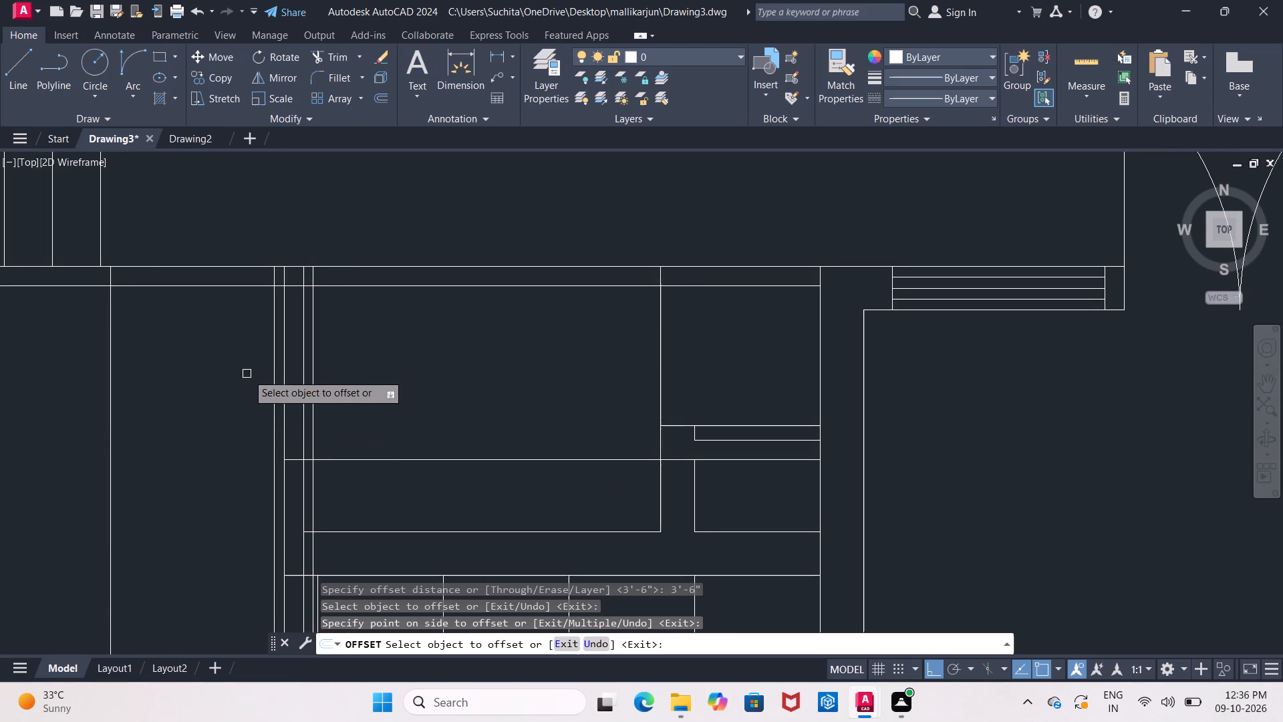
click(312, 391)
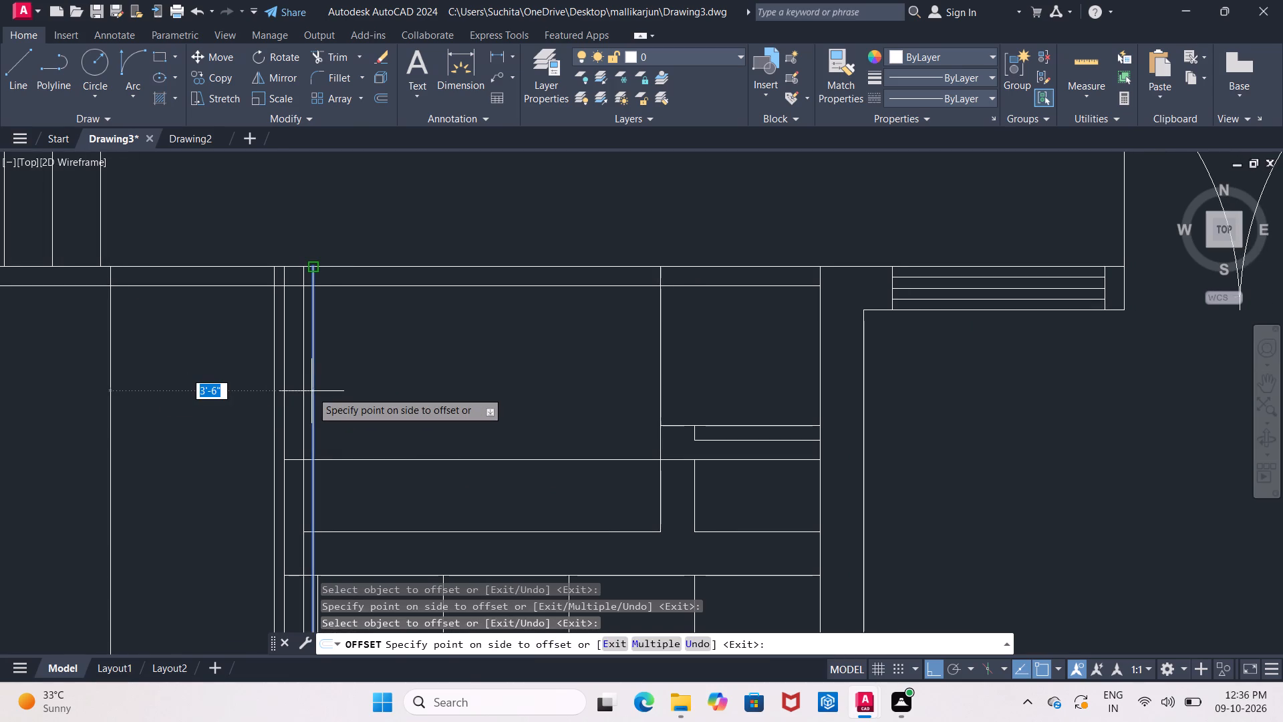
key(Escape)
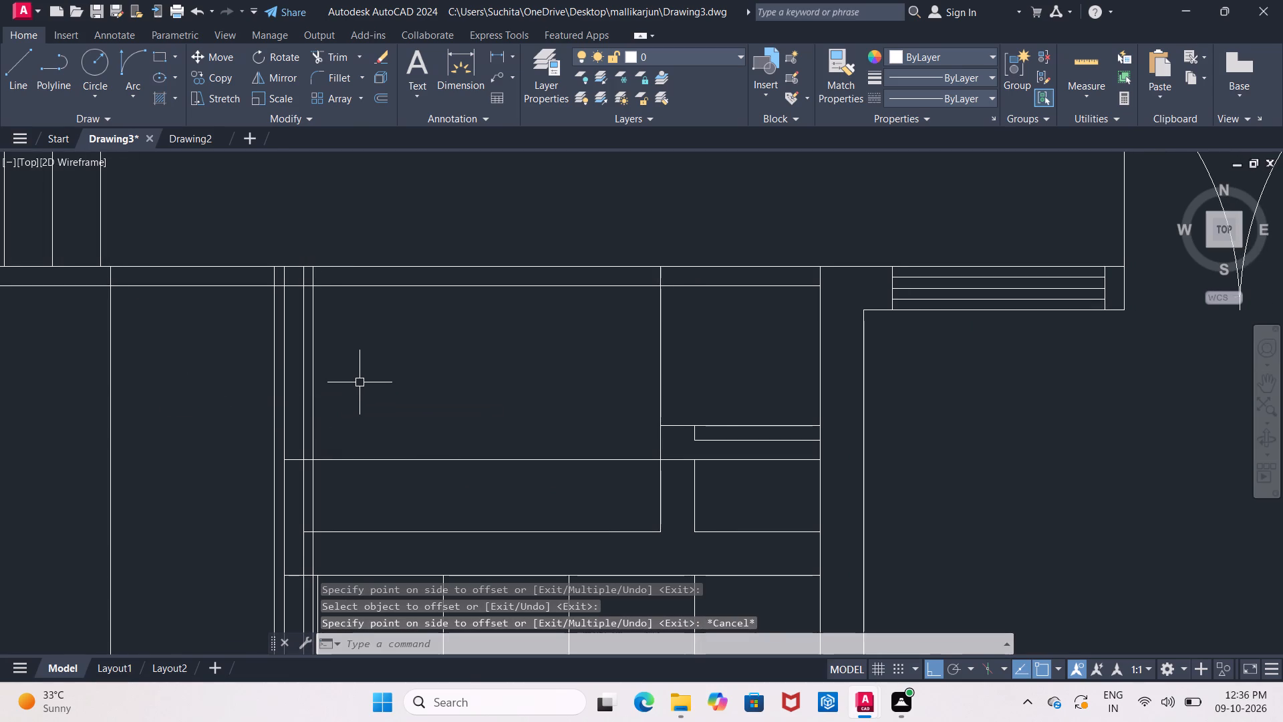
Offset the vertical wall's original east face 3'6" to the east and the southern rooms' north wall outer line 3'6" to the south.
key(Return)
key(Return)
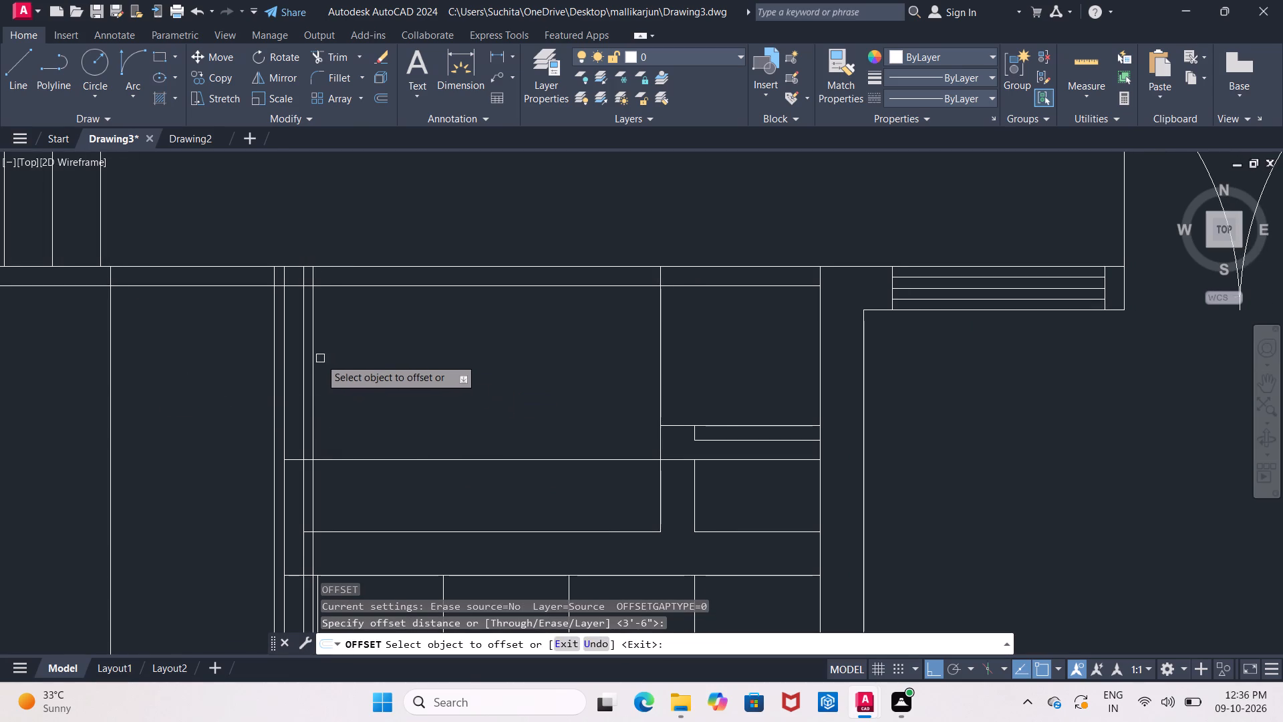
click(305, 366)
click(415, 350)
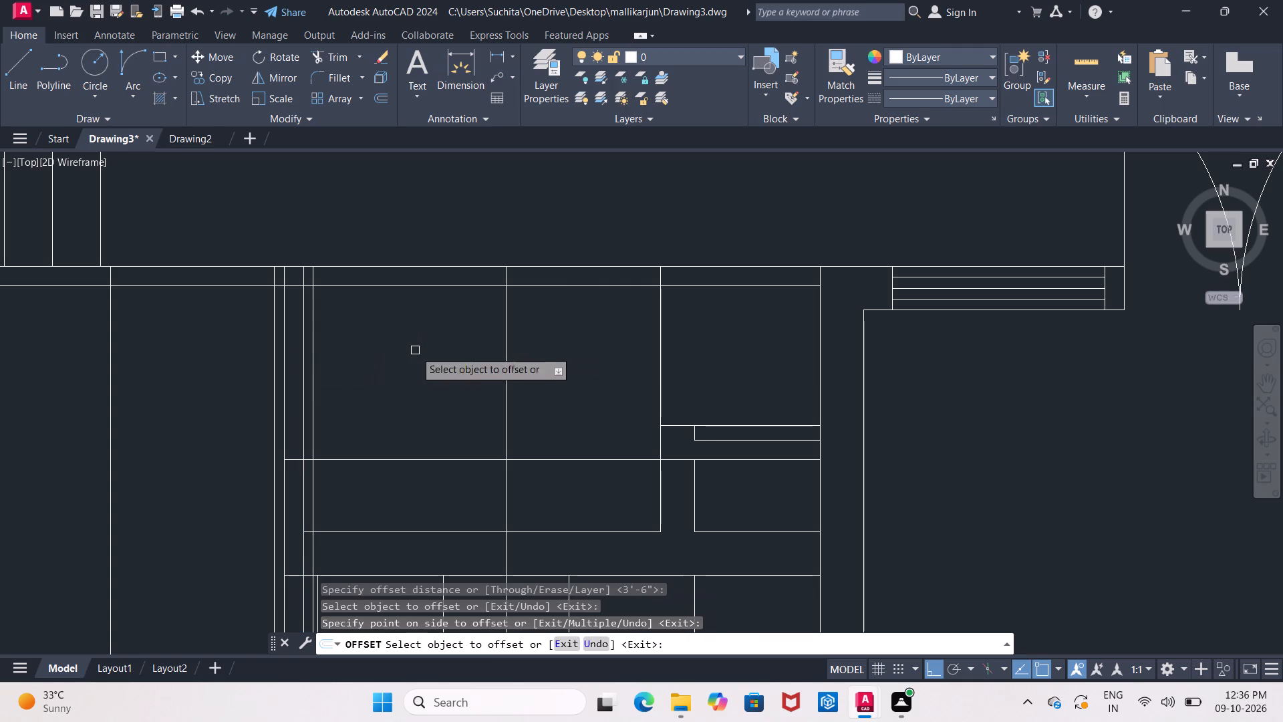
click(181, 265)
click(186, 342)
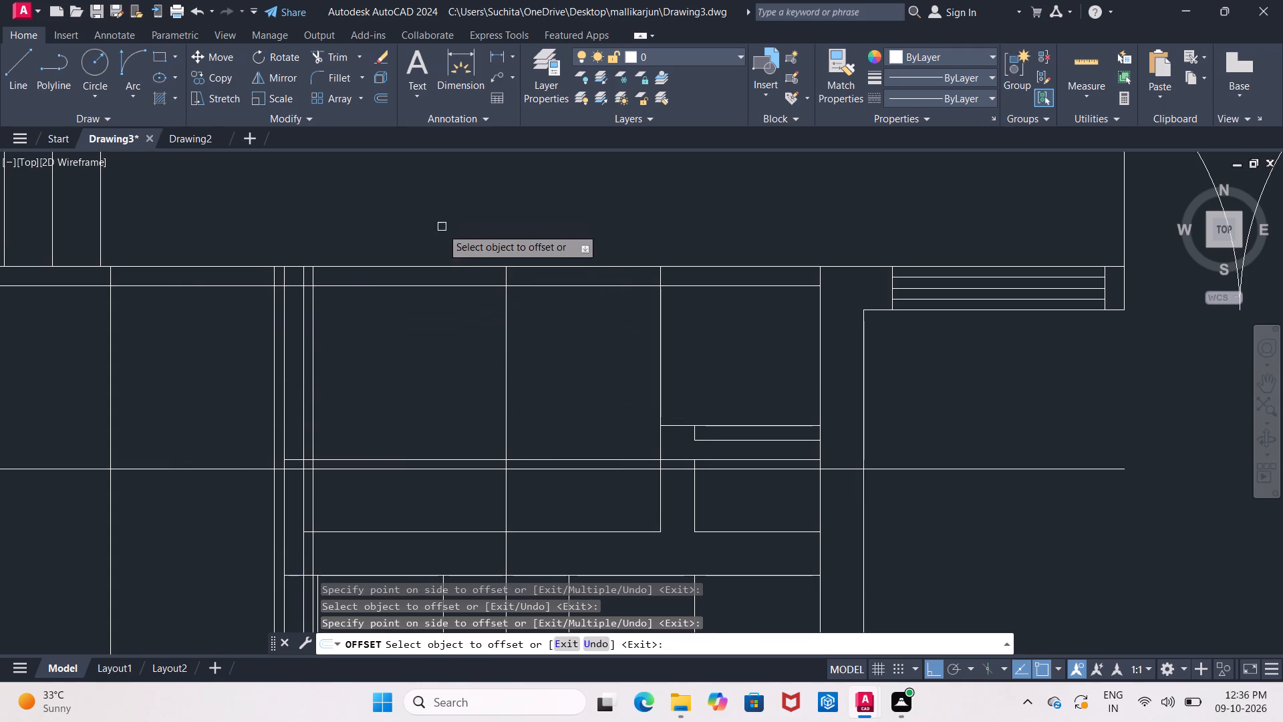
click(426, 267)
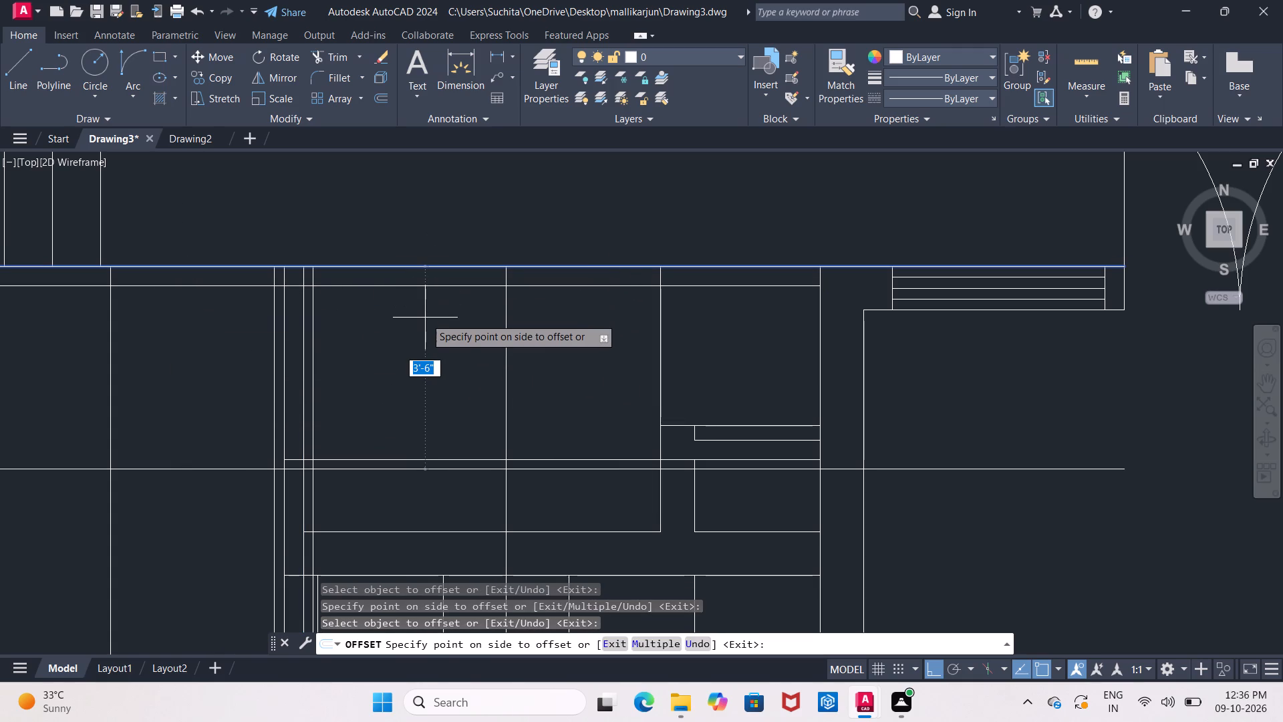
key(Escape)
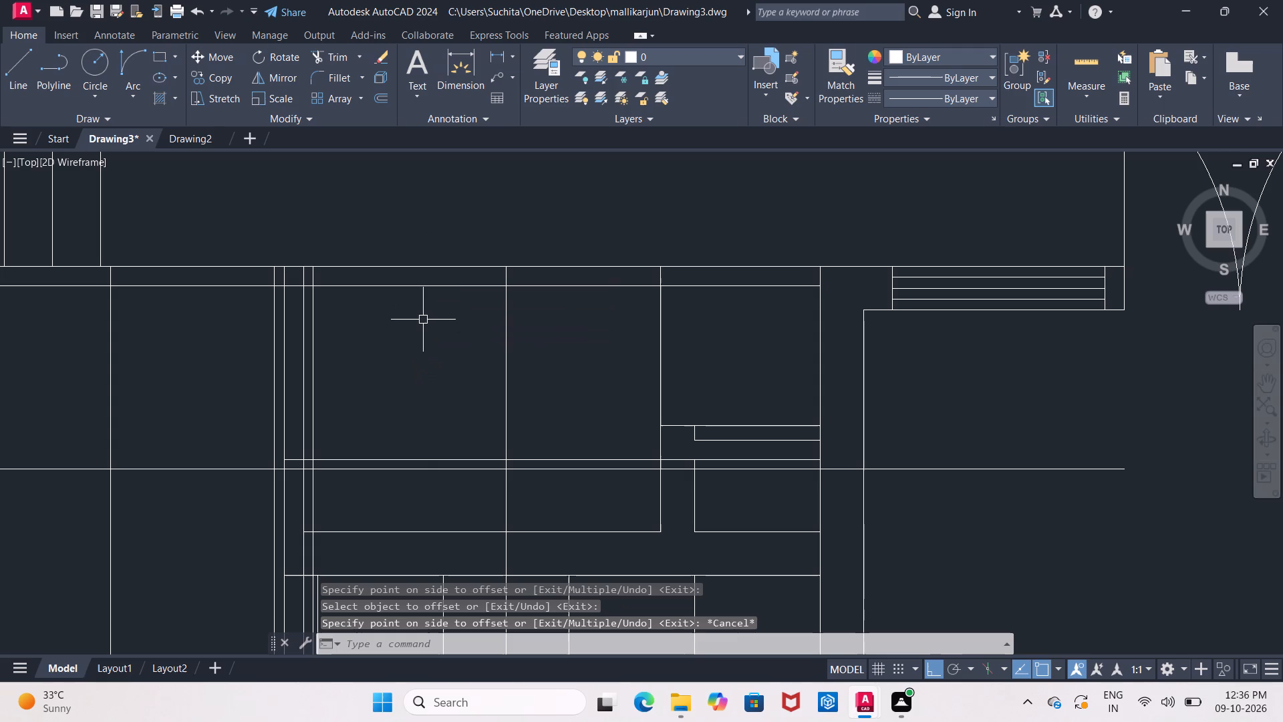
Trim the north wall lines across both door openings beside the vertical wall, including the offset horizontal line in the west opening.
text(tr)
key(Return)
key(Return)
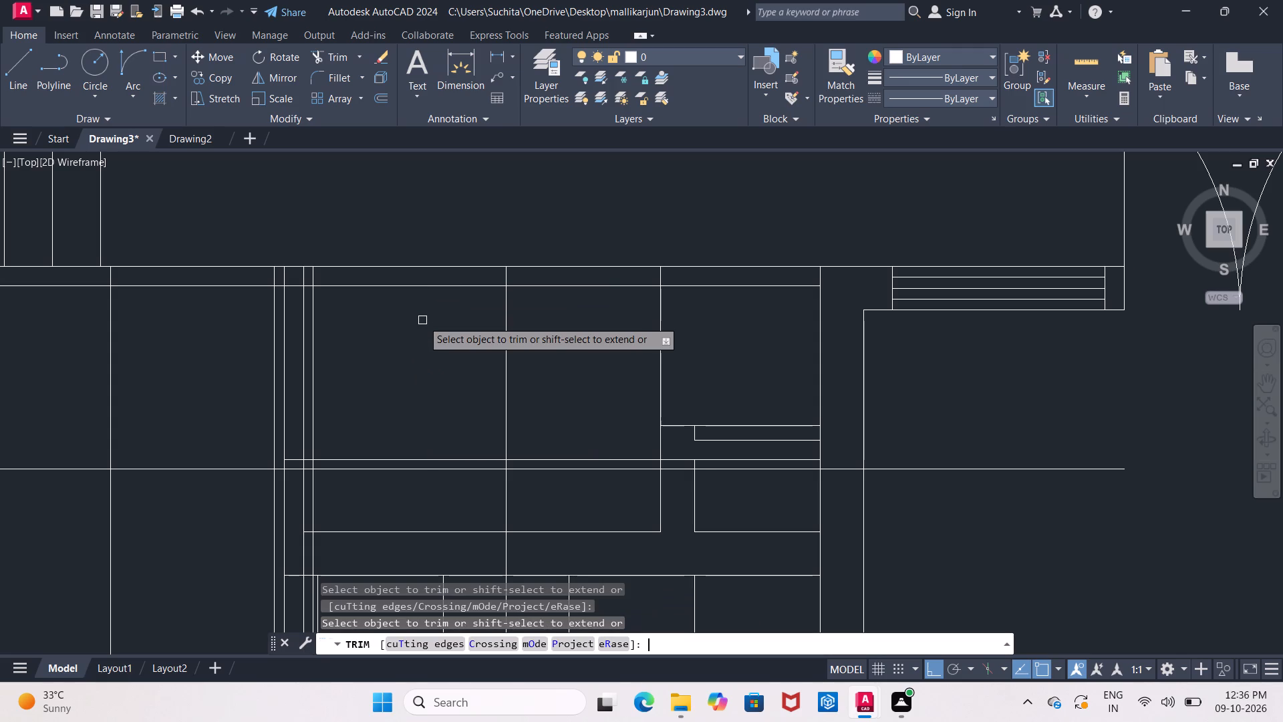
drag(162, 230, 164, 475)
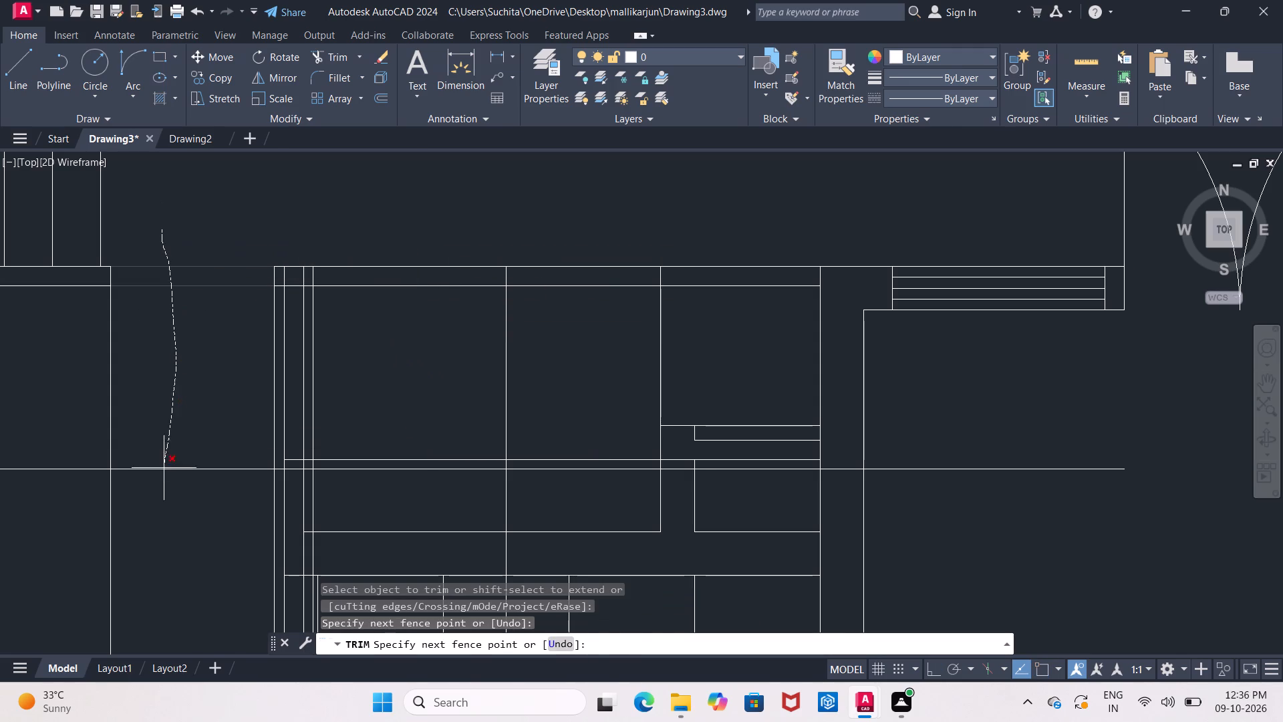
drag(164, 475, 164, 519)
drag(392, 189, 400, 380)
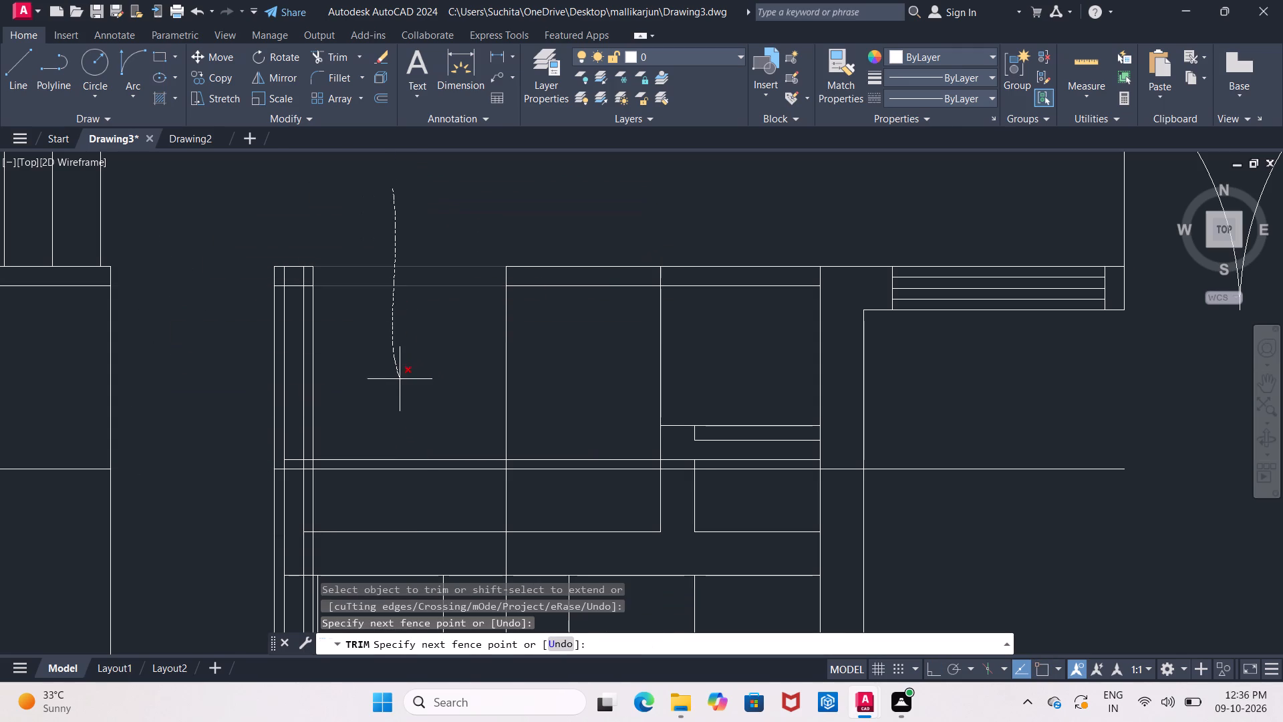
drag(400, 380, 402, 391)
drag(402, 391, 406, 418)
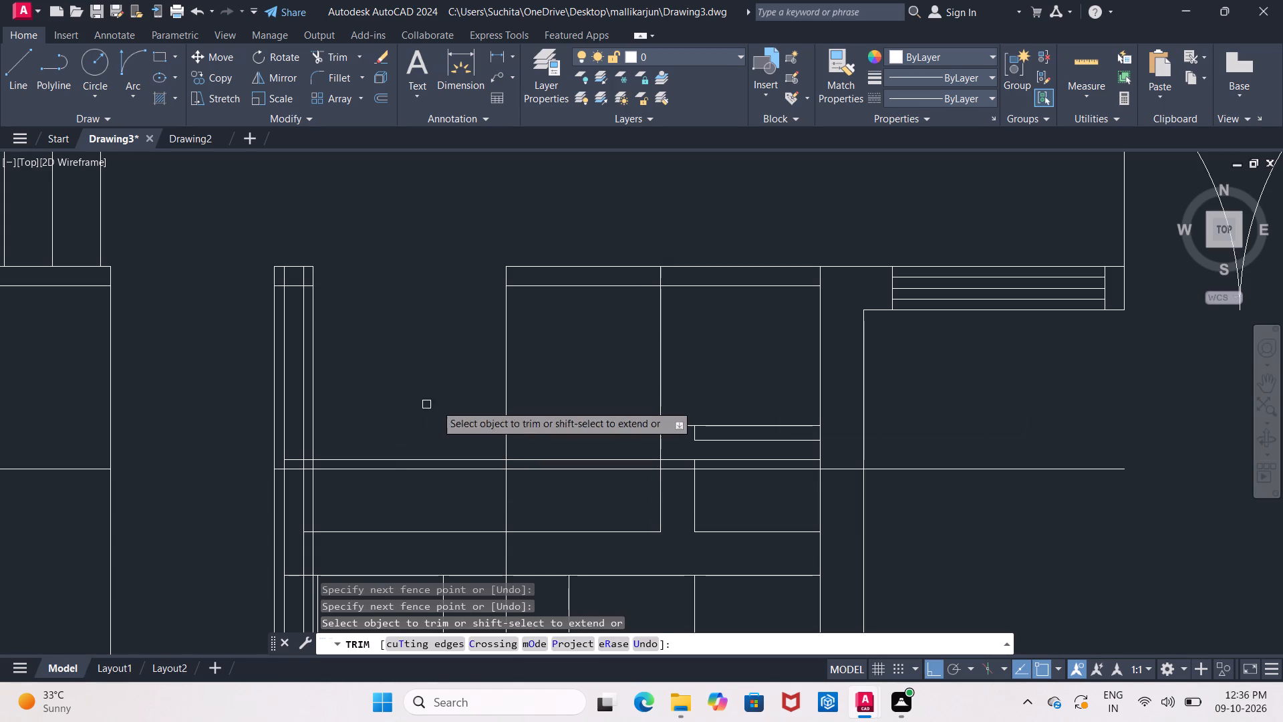
key(Escape)
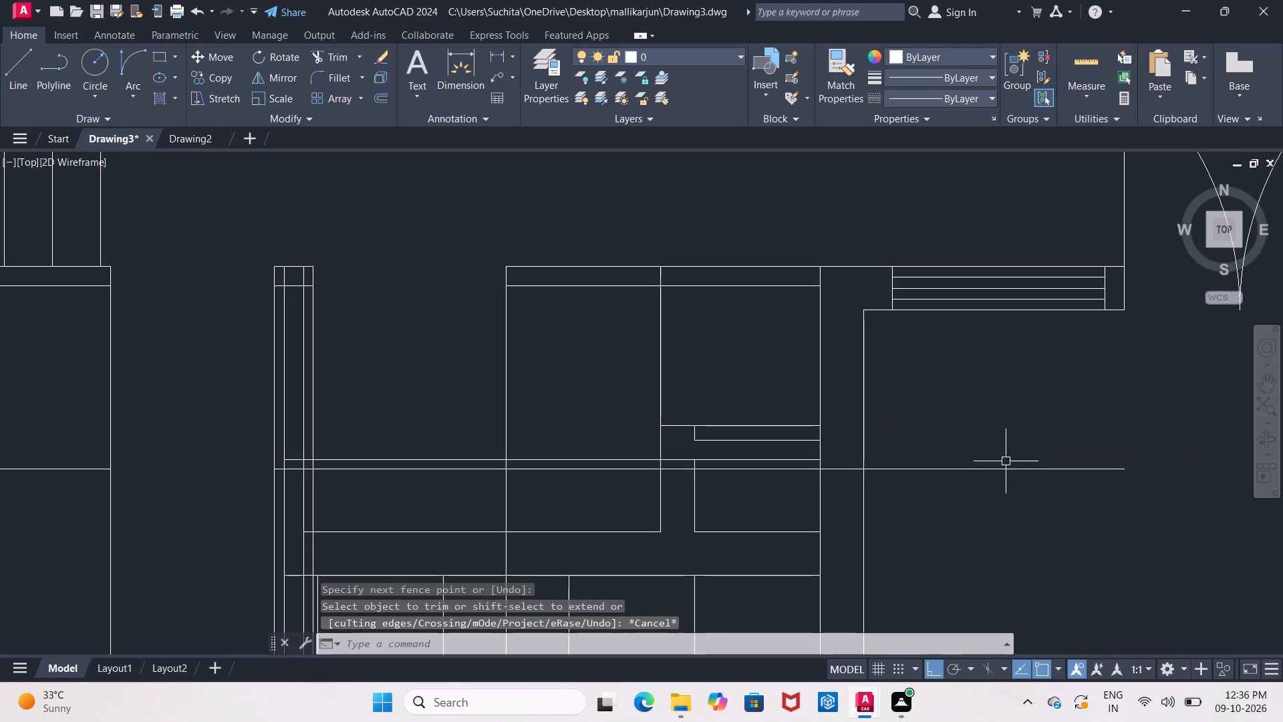
Delete the leftover offset horizontal line running east from the vertical wall across the southern rooms.
click(1006, 467)
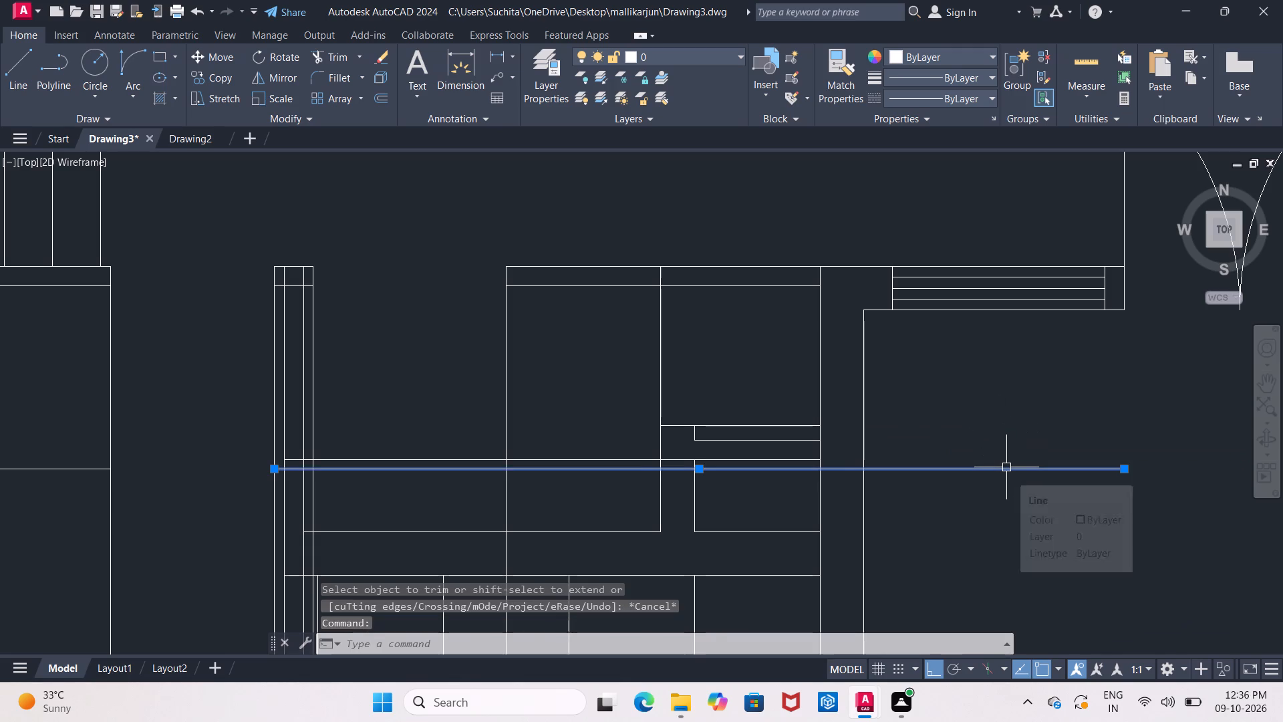
key(Delete)
scroll(1017, 487, down, 1)
middle_drag(1016, 476, 1008, 465)
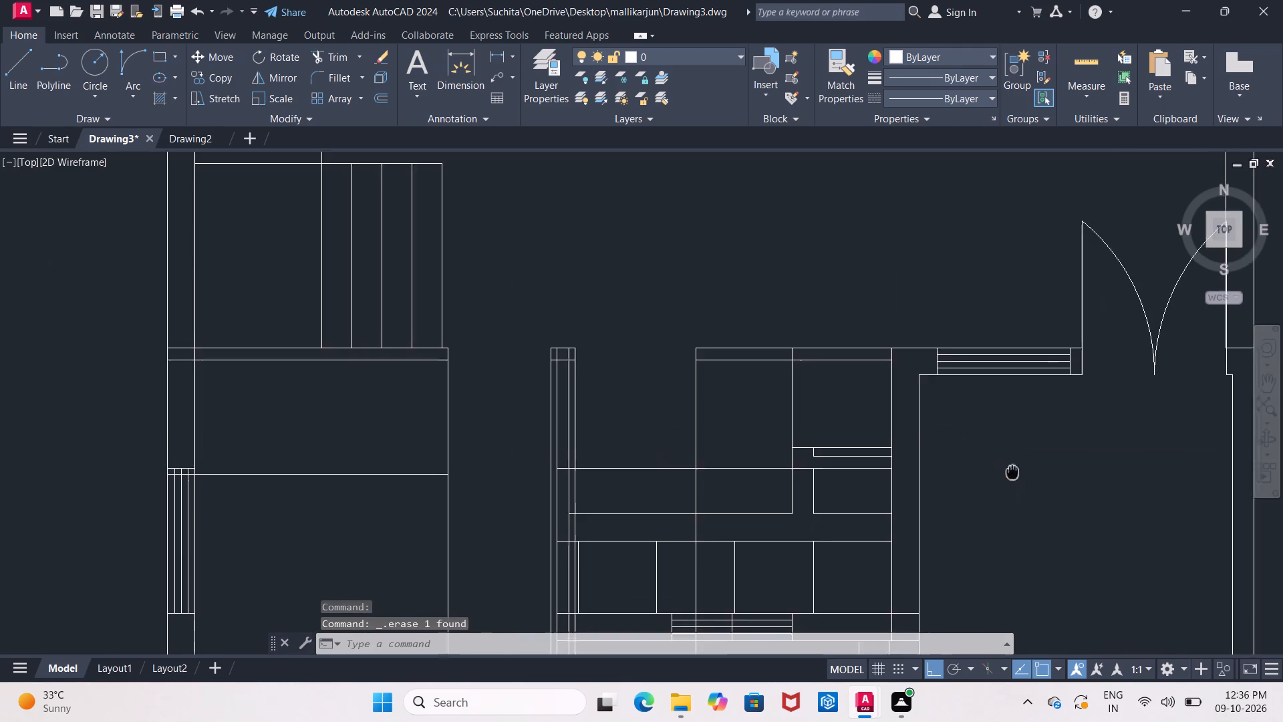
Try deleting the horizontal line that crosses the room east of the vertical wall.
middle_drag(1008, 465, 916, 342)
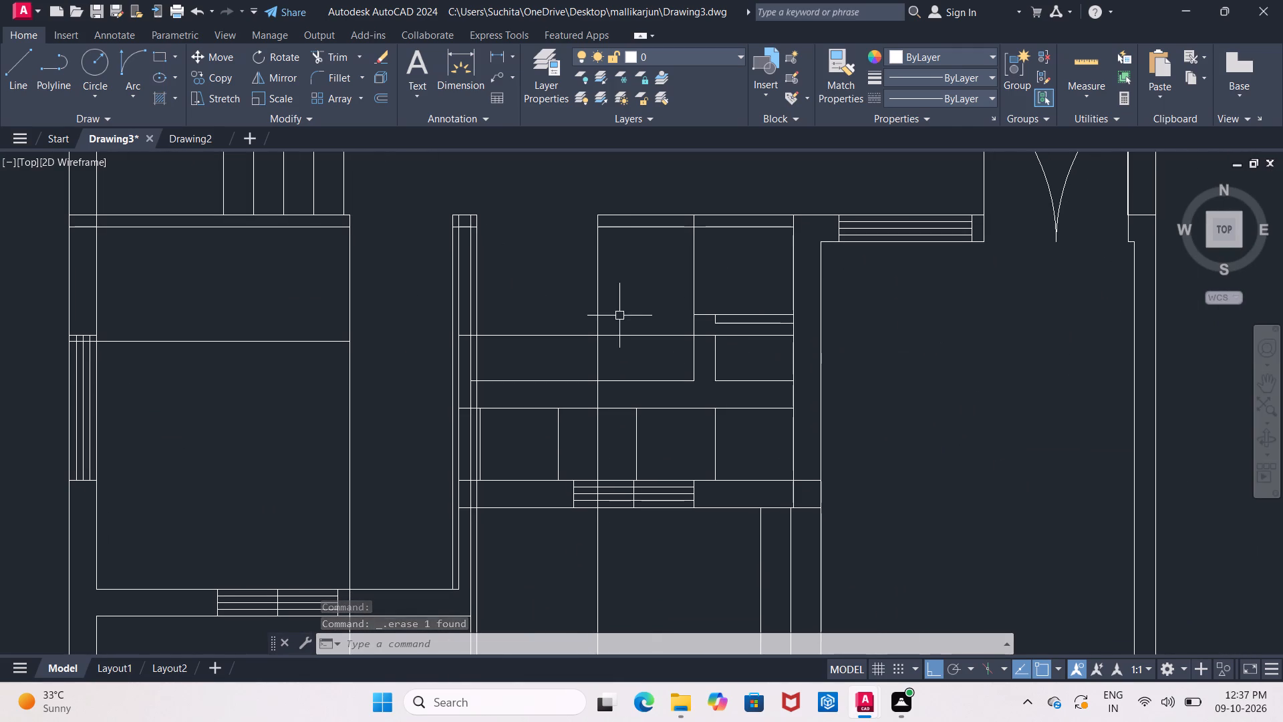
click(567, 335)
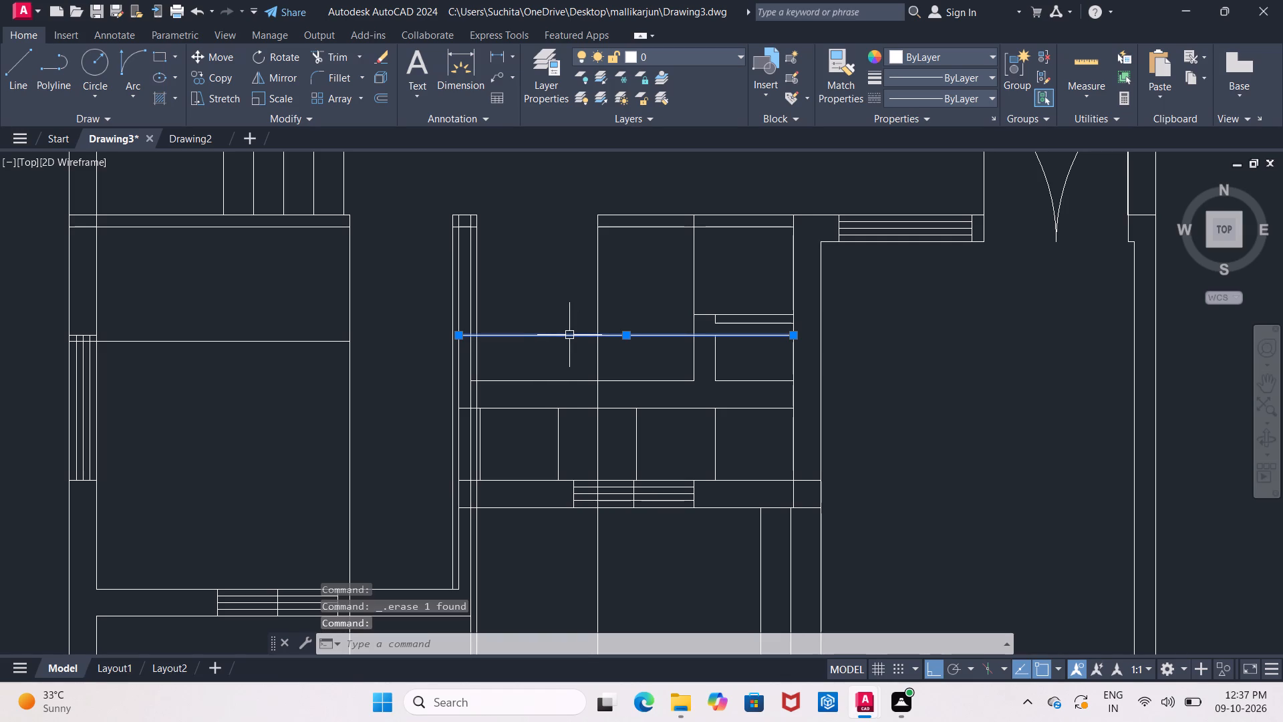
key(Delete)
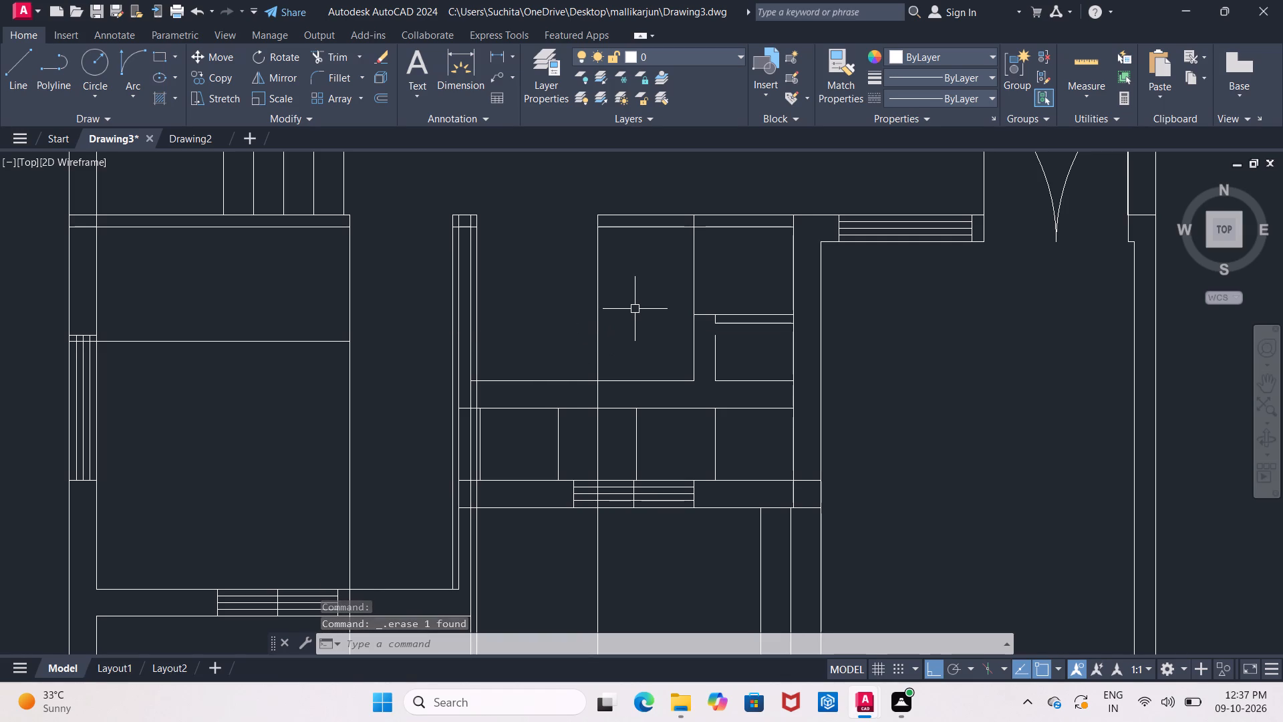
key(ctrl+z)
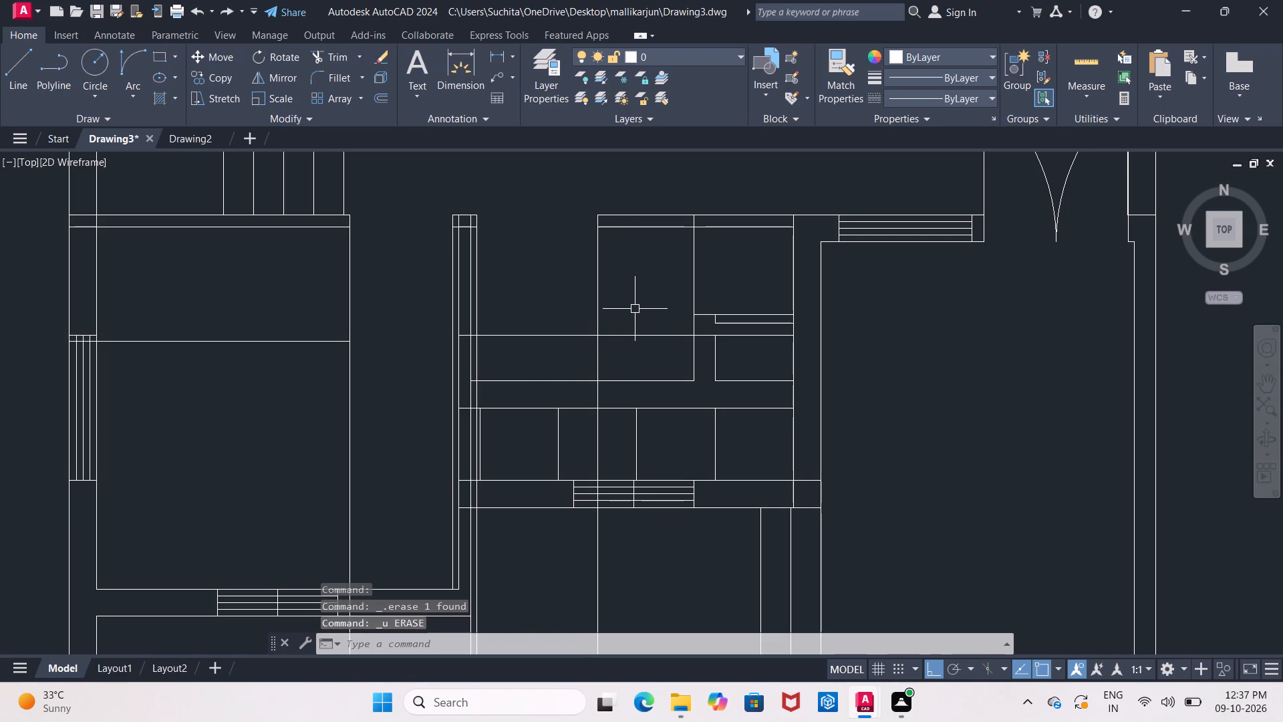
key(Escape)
Trim the horizontal and vertical guide lines in the room east of the vertical wall, leaving the door leaf's short south end.
text(tr)
key(Return)
key(Return)
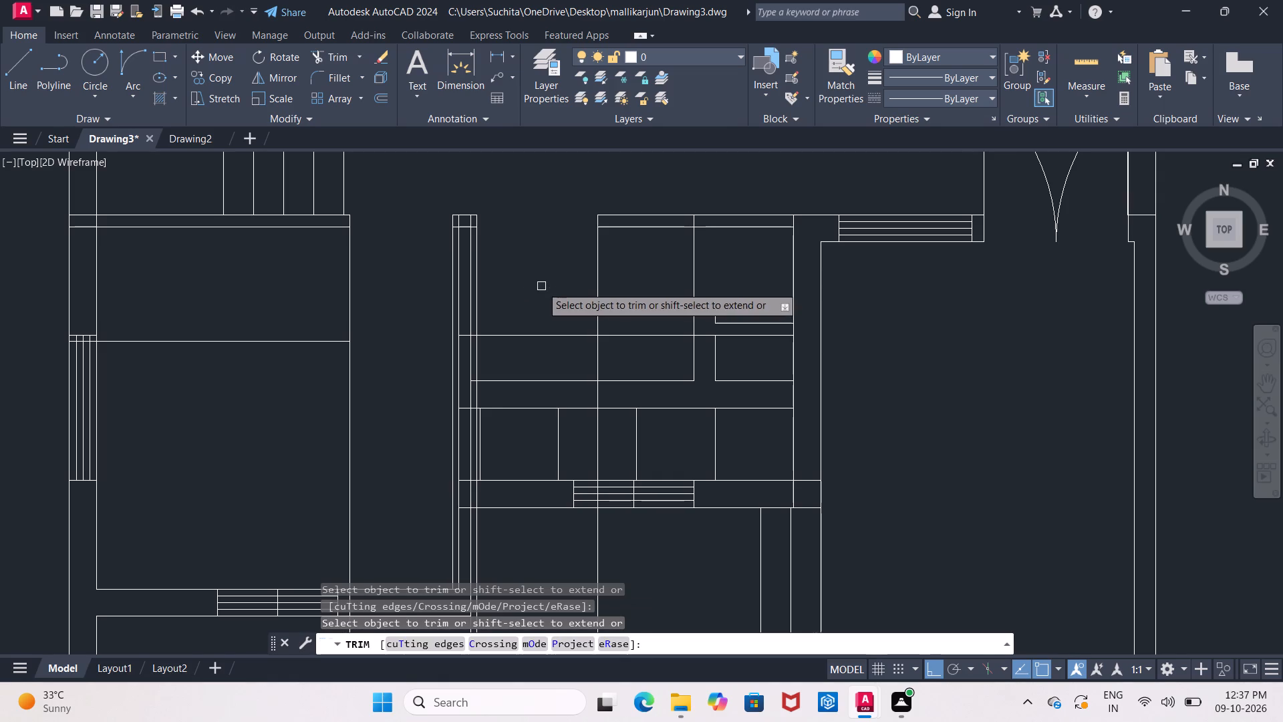
middle_drag(541, 286, 491, 252)
click(568, 297)
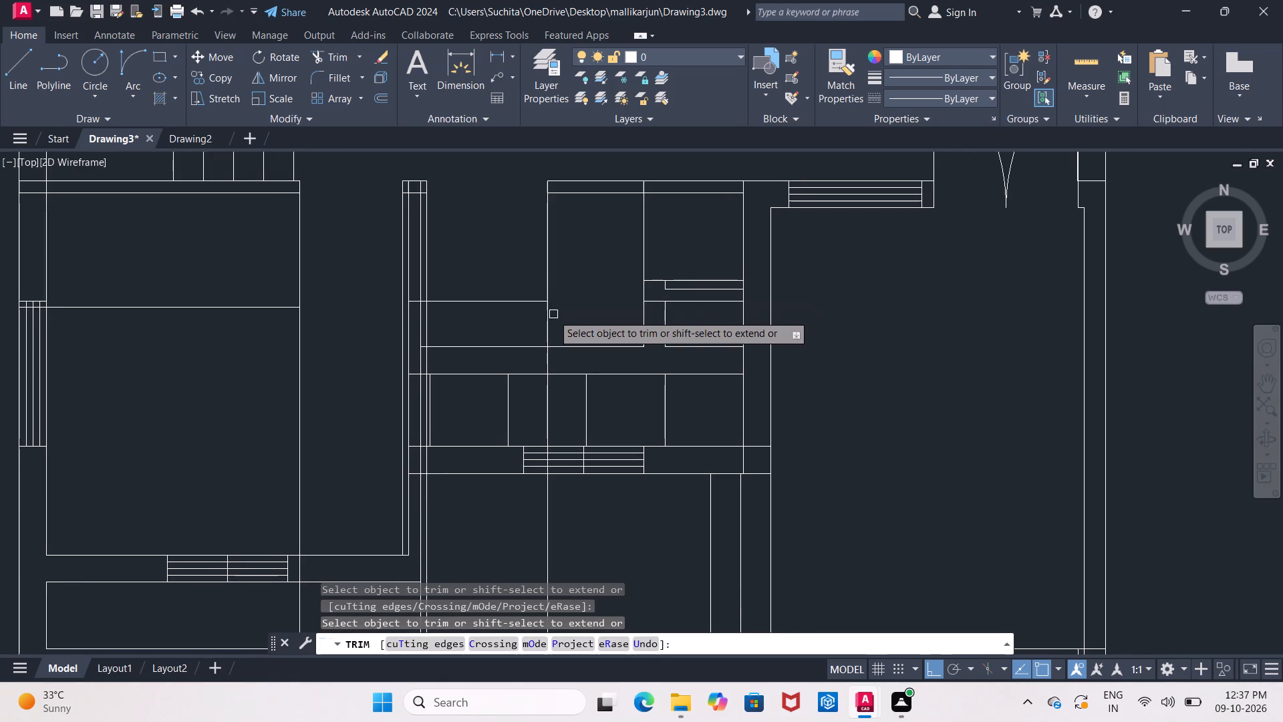
click(547, 320)
scroll(439, 315, up, 2)
middle_drag(439, 315, 438, 320)
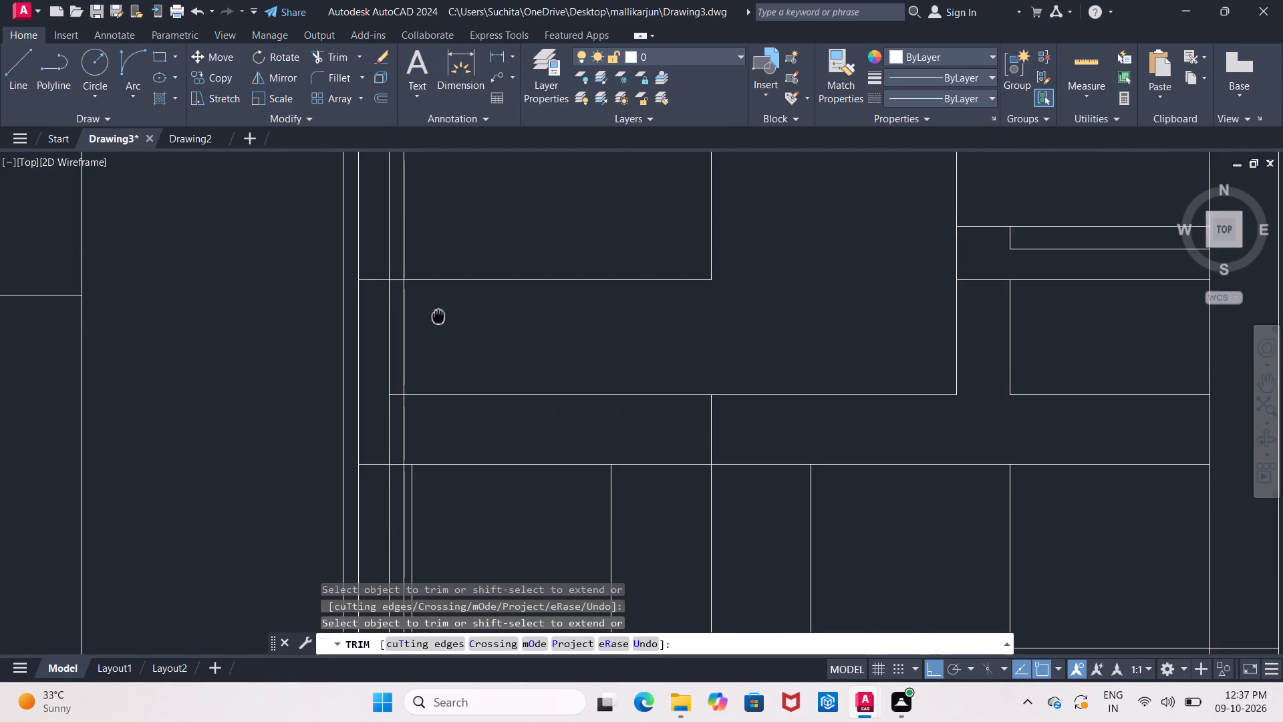
middle_drag(438, 320, 420, 364)
click(387, 356)
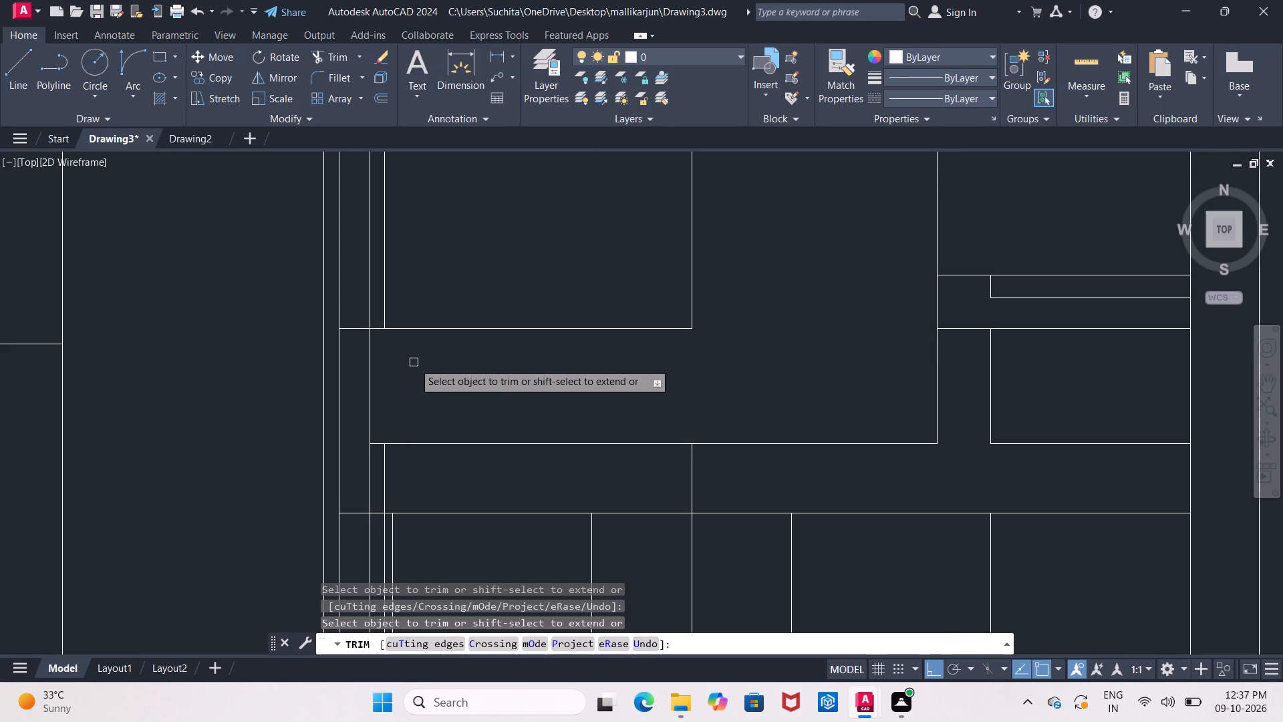
scroll(414, 362, down, 2)
middle_drag(414, 364, 393, 357)
click(426, 342)
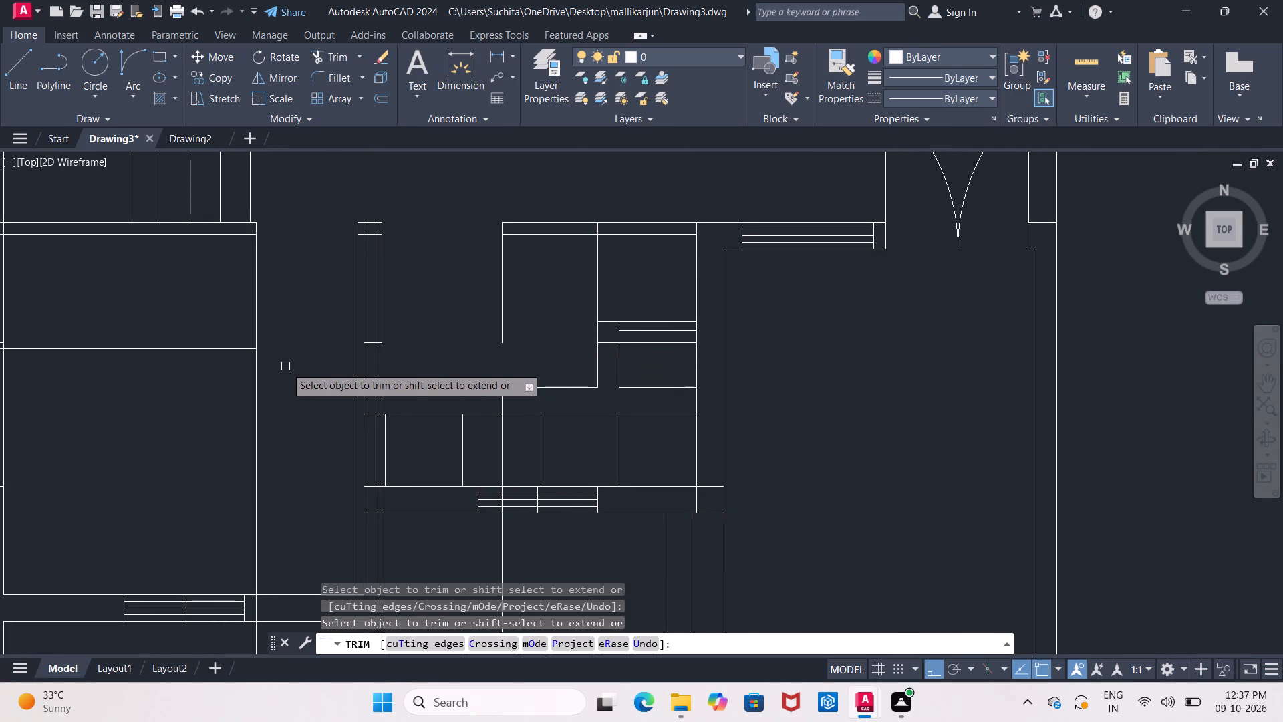
Remove the southwest room's horizontal and vertical guide lines and the leftover vertical line at the east door opening.
scroll(284, 365, down, 1)
middle_drag(291, 368, 335, 383)
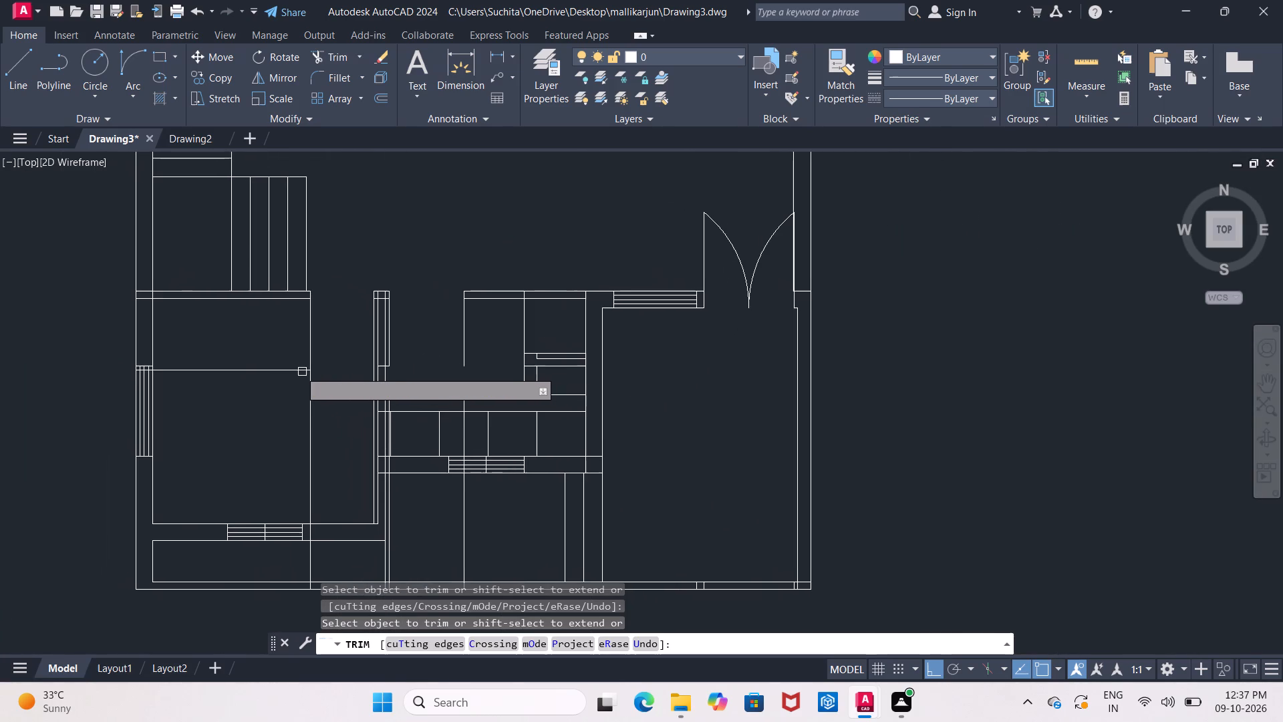
click(313, 401)
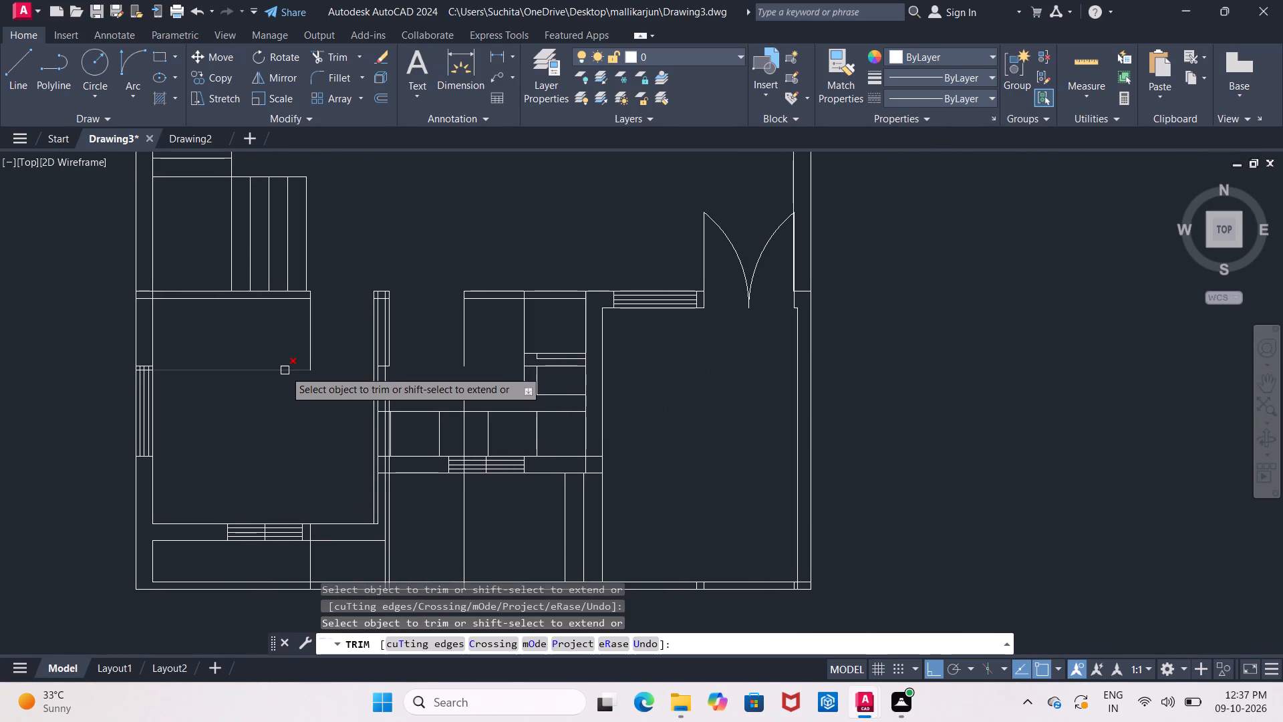
click(285, 370)
click(313, 351)
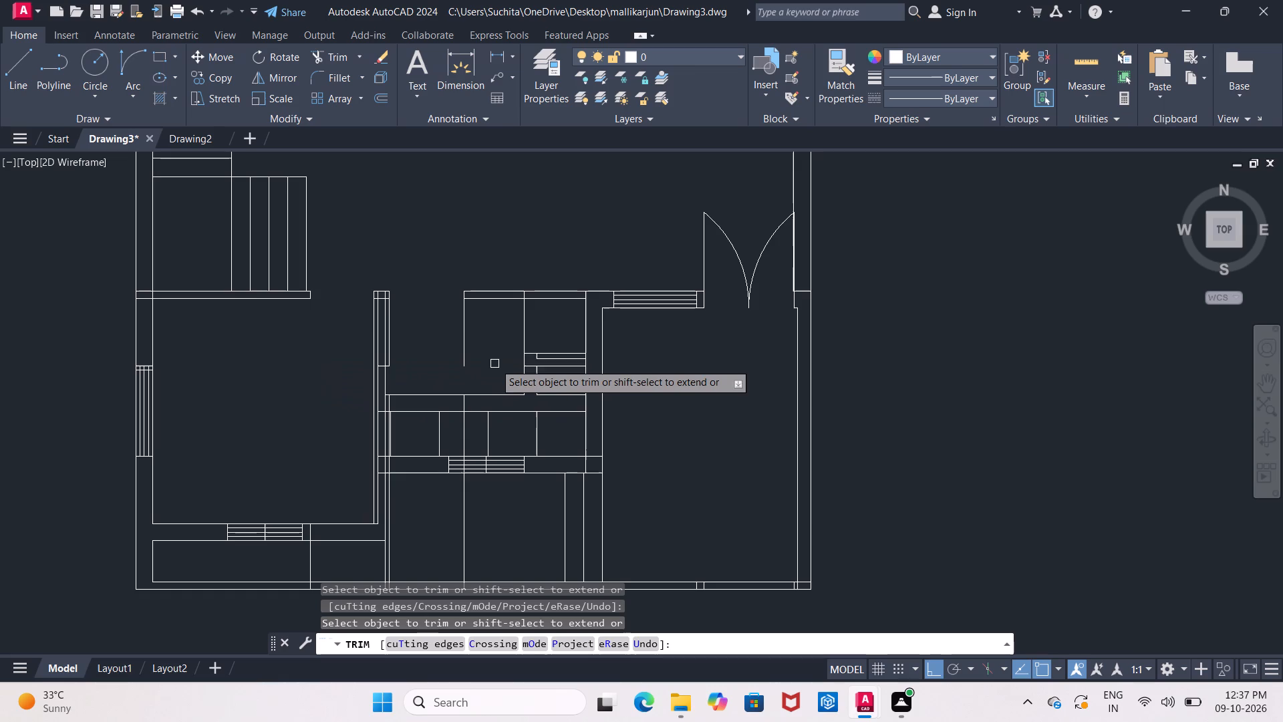
click(460, 345)
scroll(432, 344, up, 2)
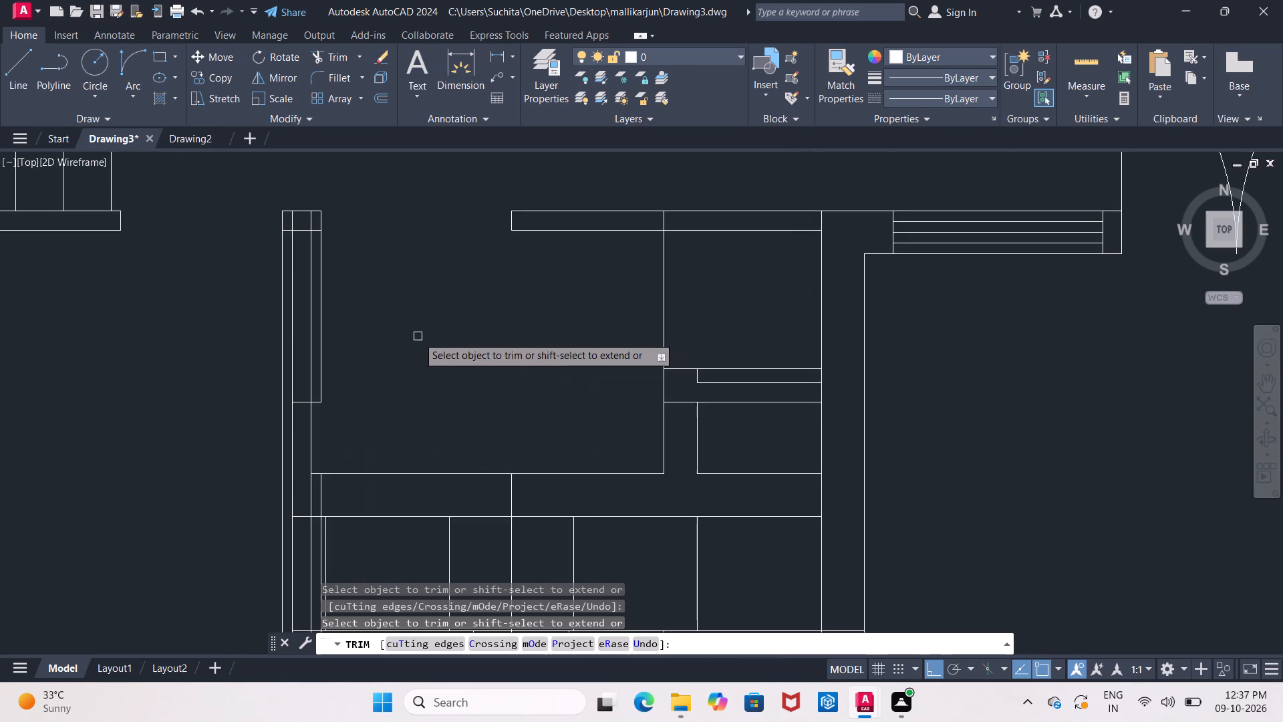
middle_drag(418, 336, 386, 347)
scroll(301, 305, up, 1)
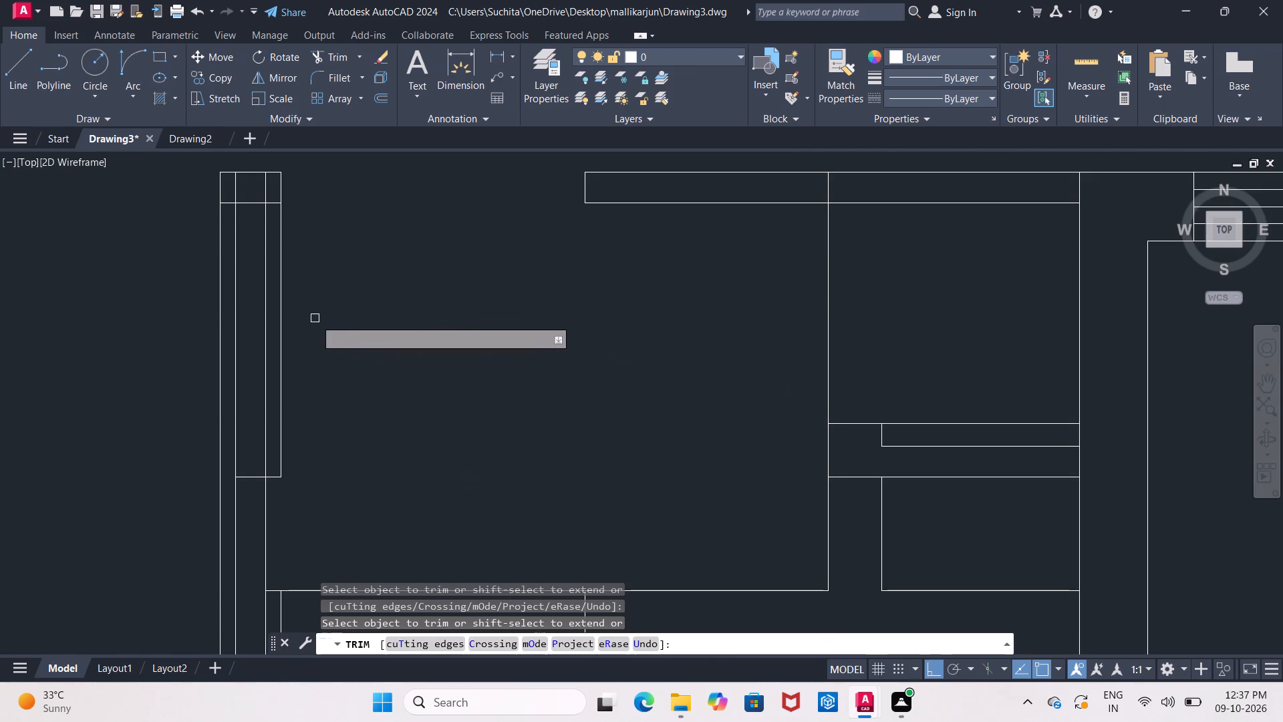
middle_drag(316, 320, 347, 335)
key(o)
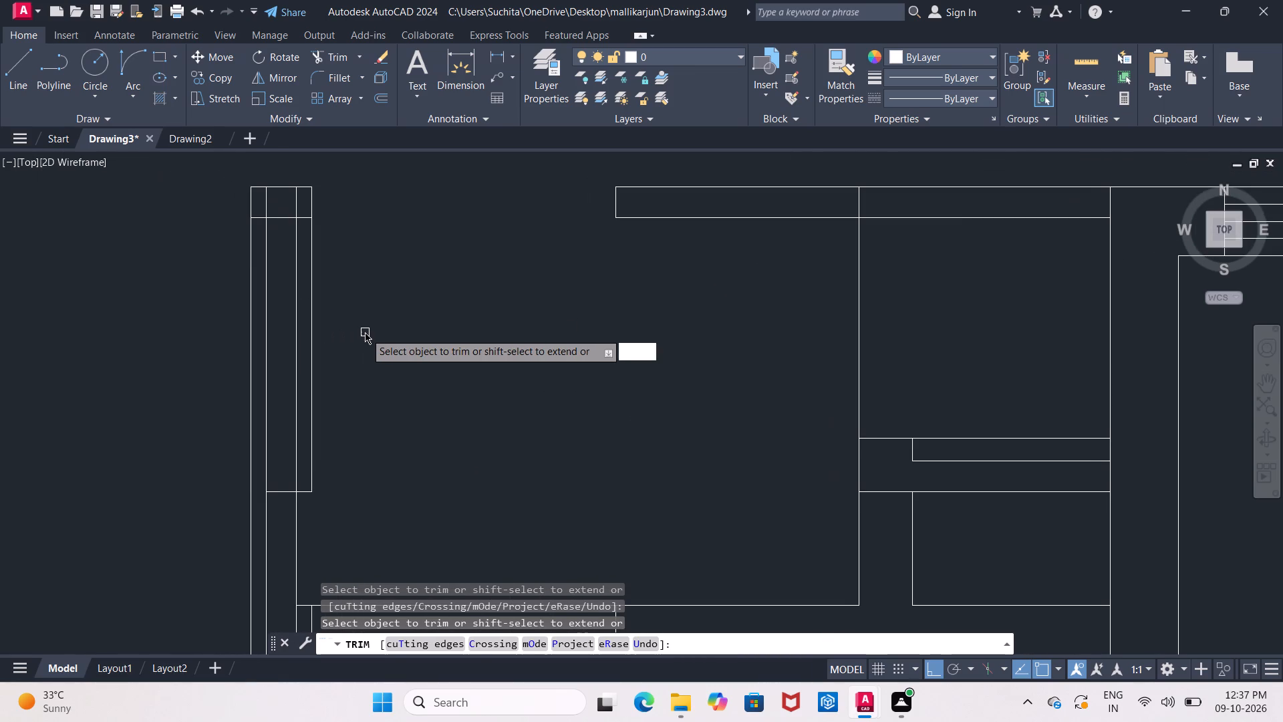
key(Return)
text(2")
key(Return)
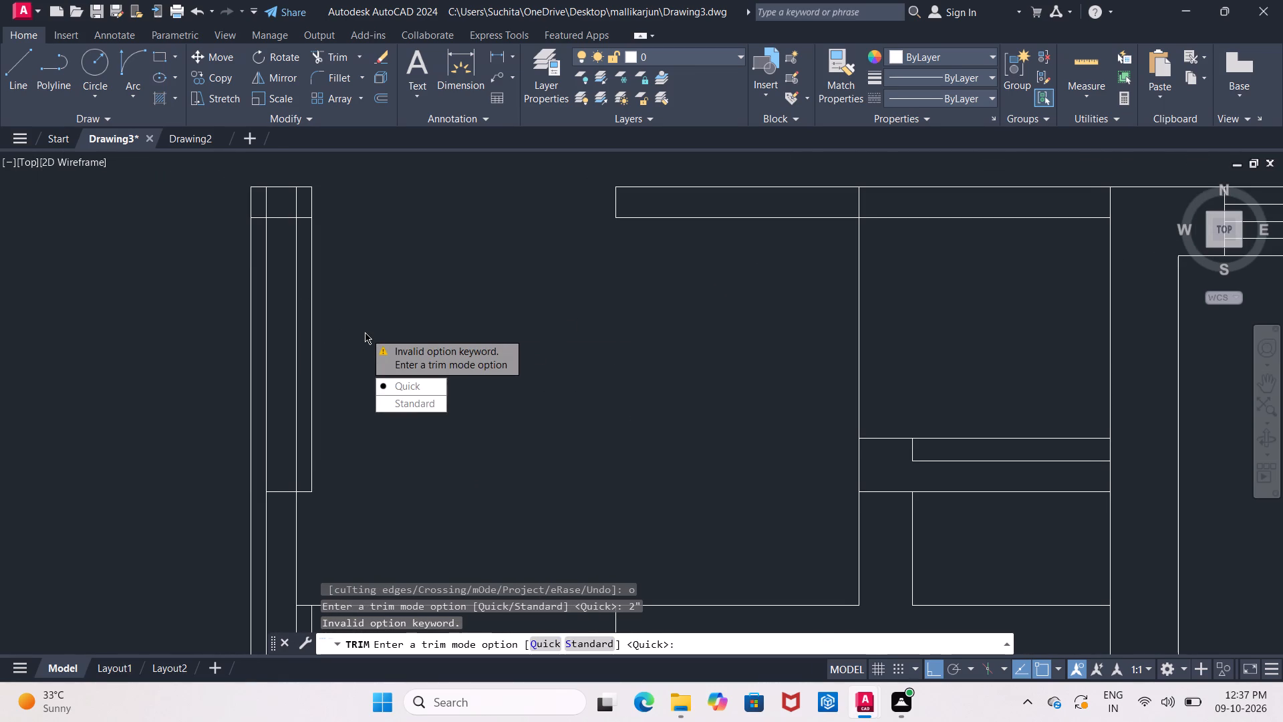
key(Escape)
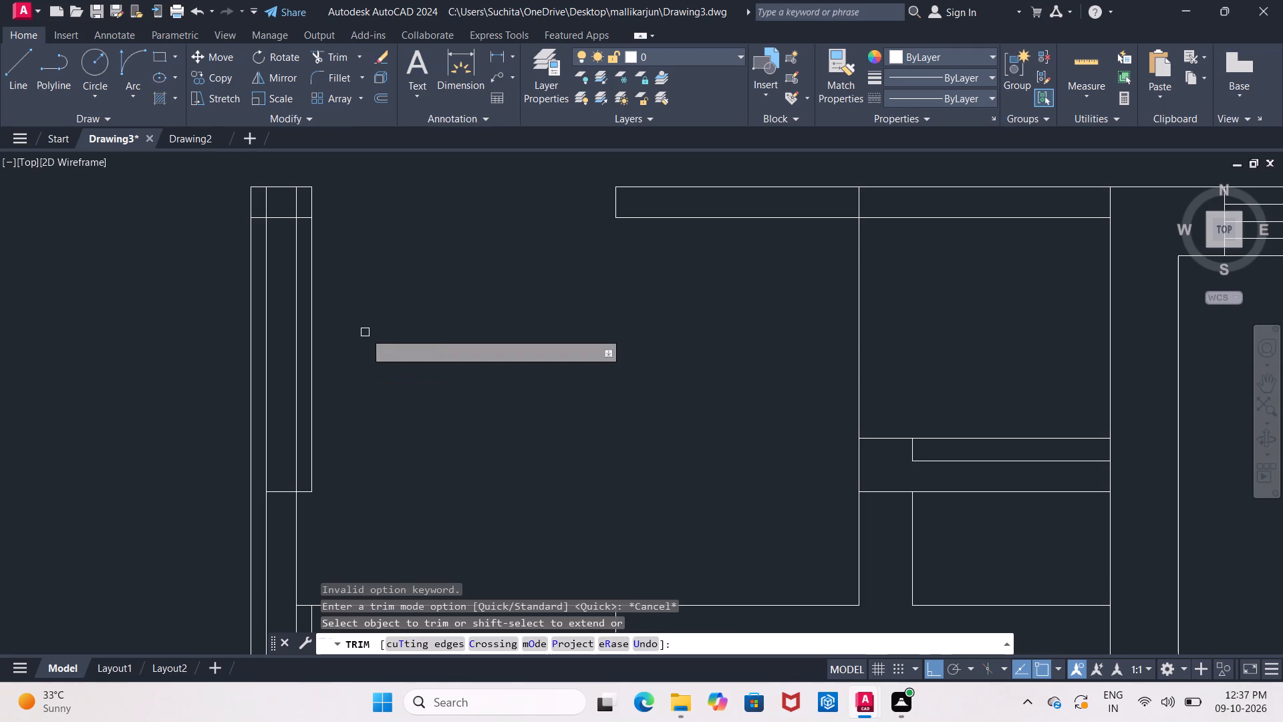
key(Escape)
Offset the westernmost line of the vertical wall 2" to the west.
key(o)
key(Return)
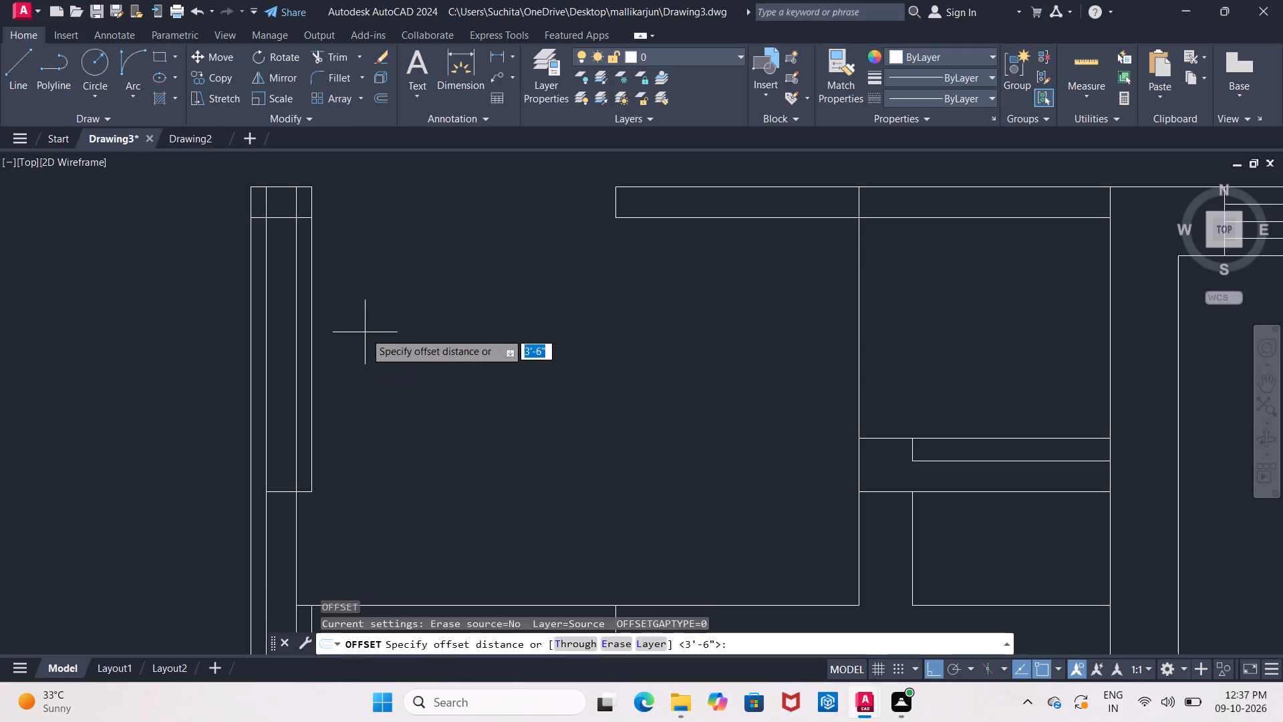
text(2")
key(Return)
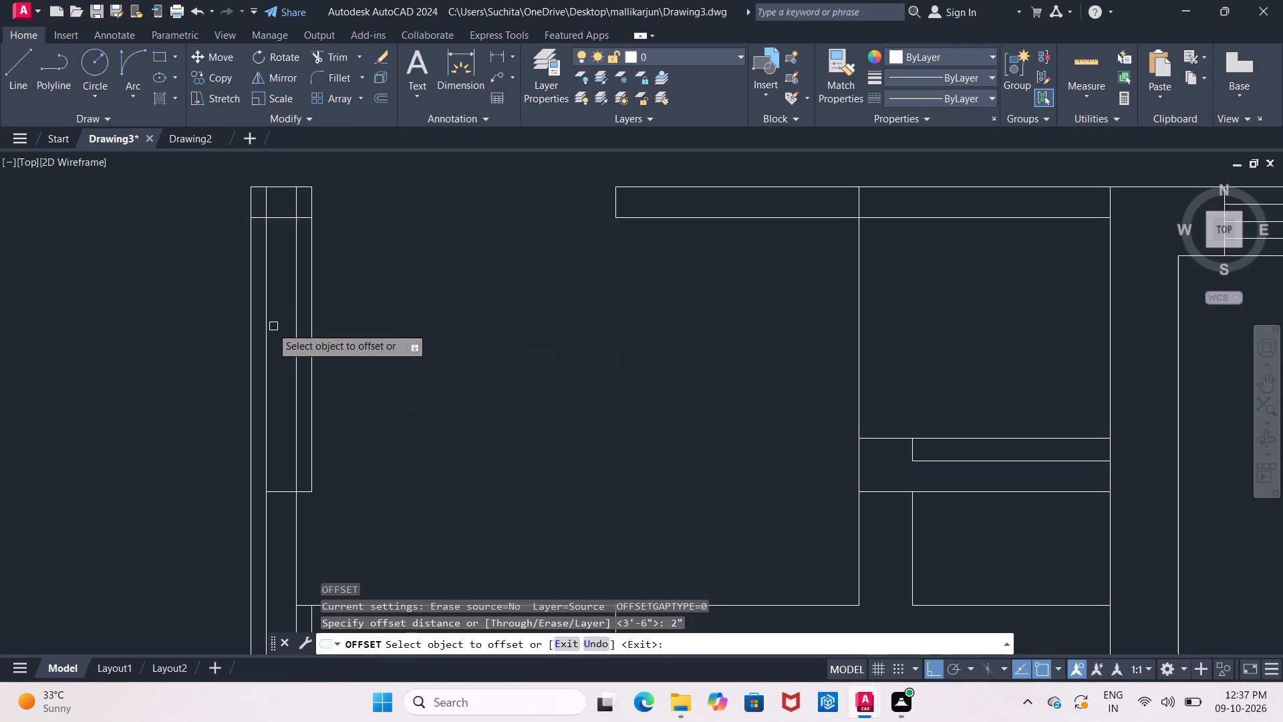
click(251, 338)
click(239, 342)
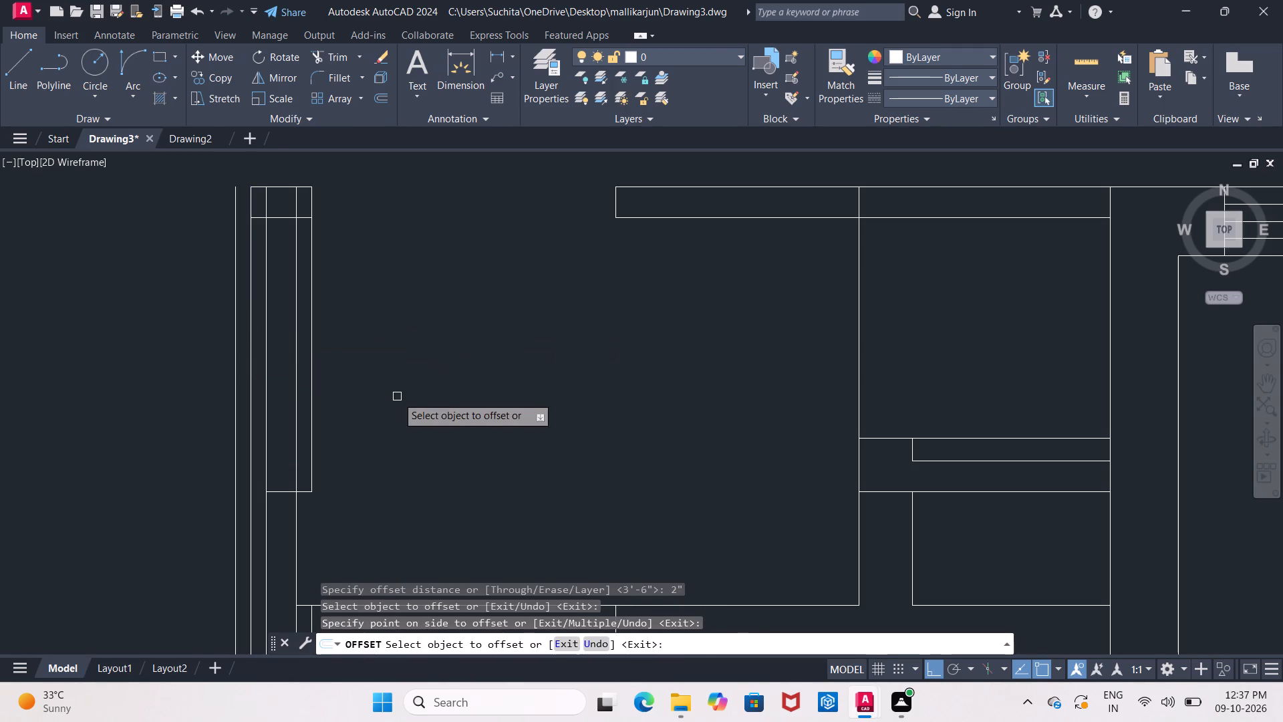
key(Escape)
Extend the door leaf's south end line and the wall's north end line west to the new offset line.
text(ex)
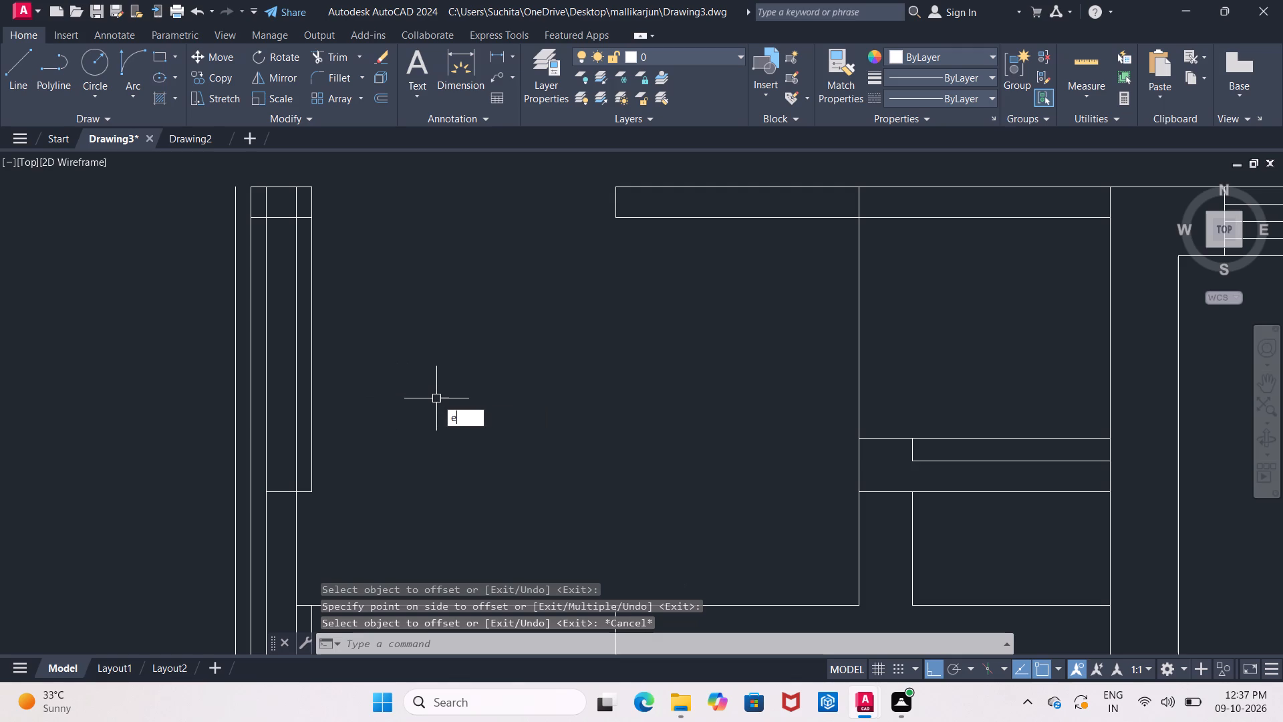
key(Return)
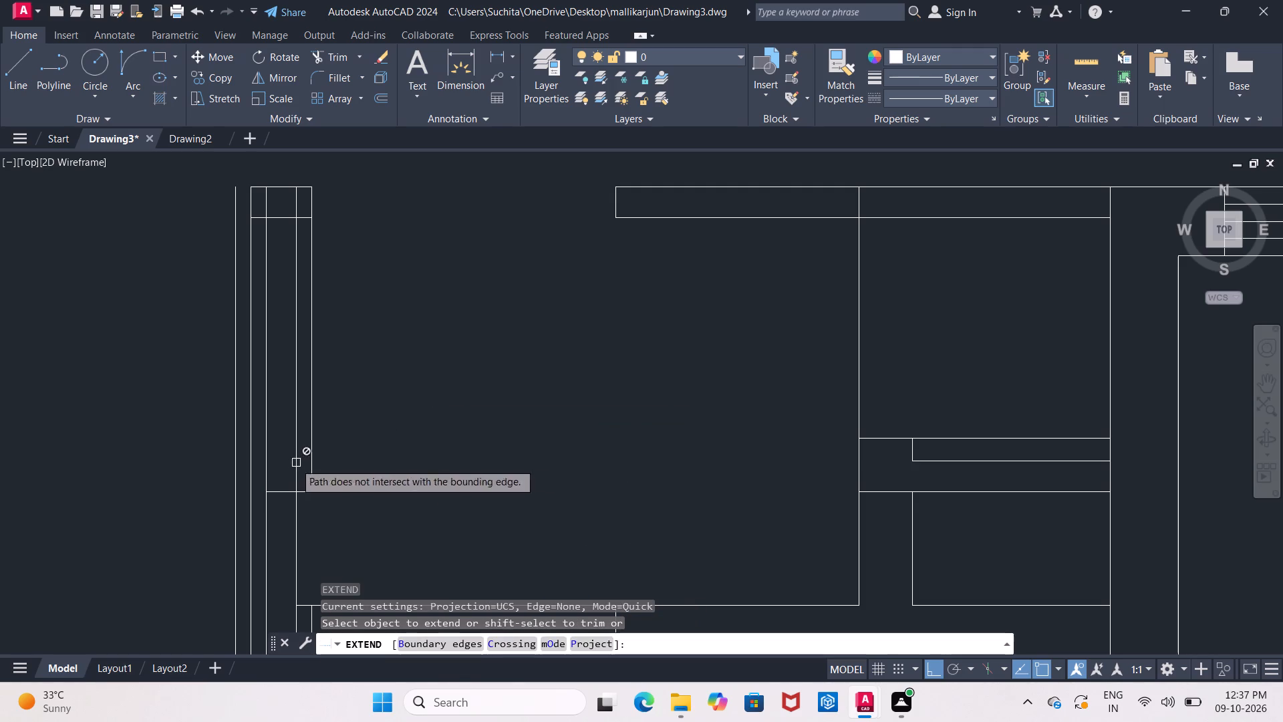
click(288, 493)
click(278, 489)
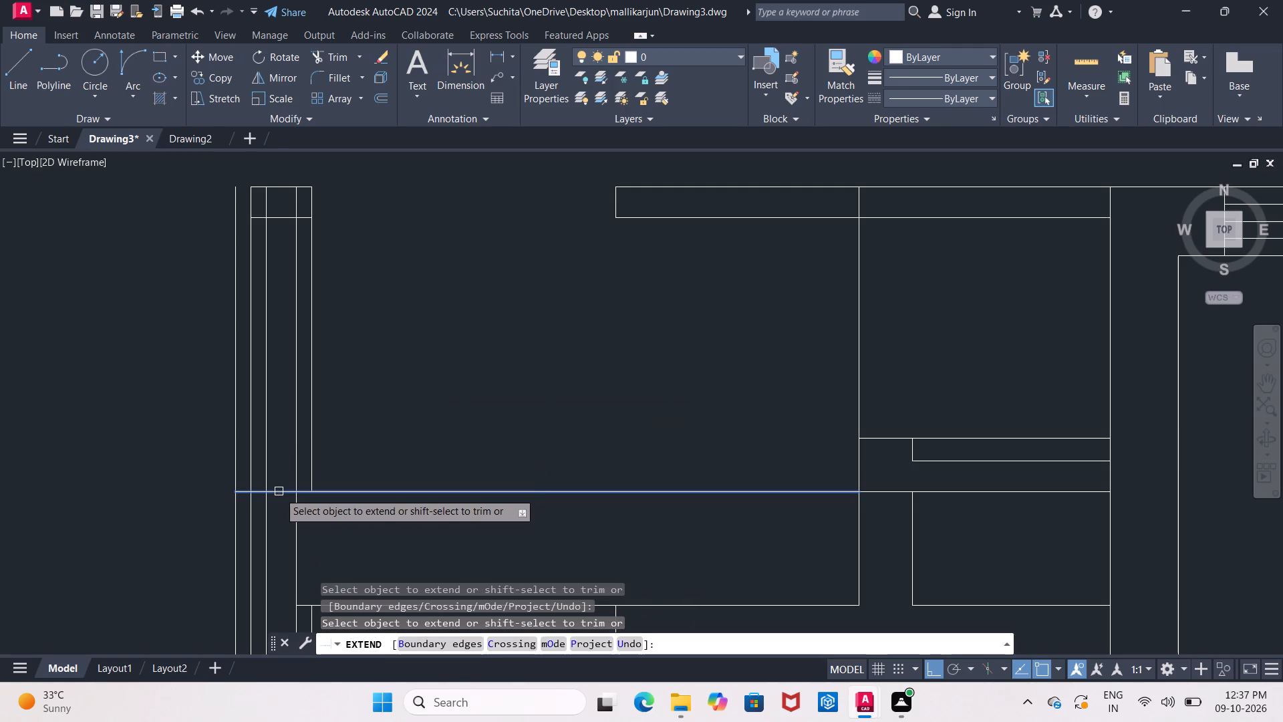
key(Escape)
scroll(394, 429, down, 2)
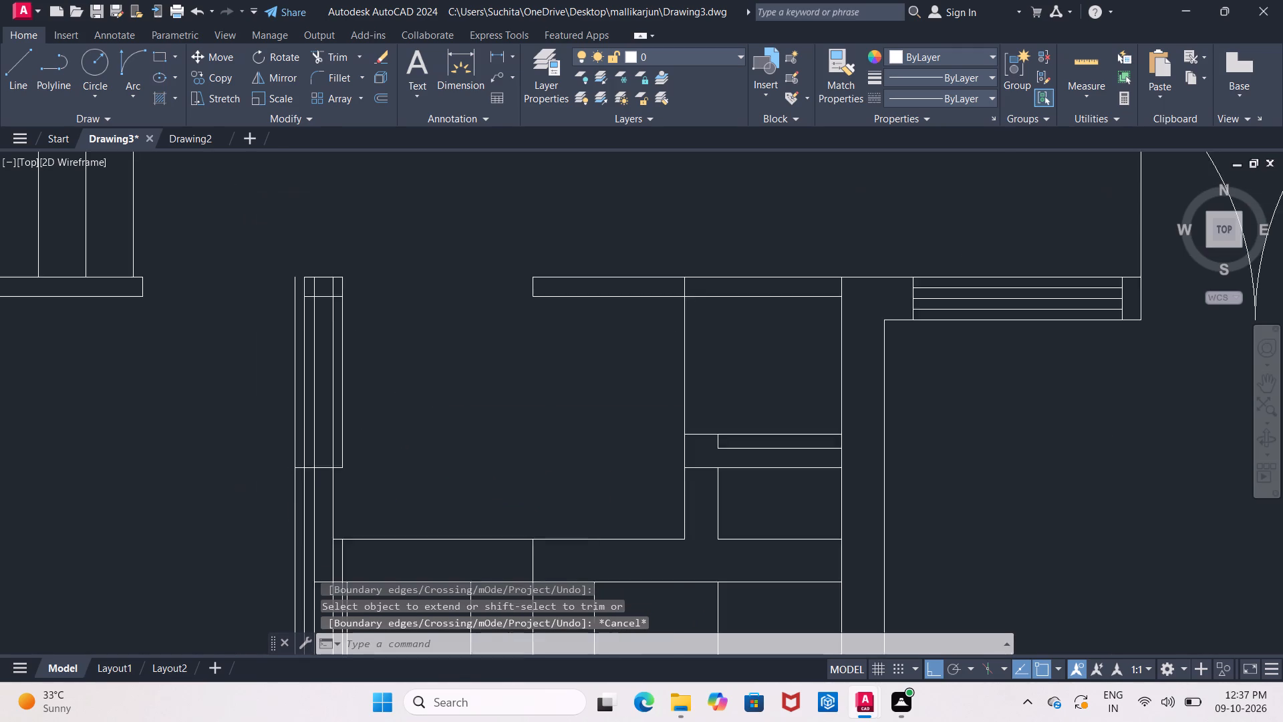
middle_drag(397, 425, 345, 359)
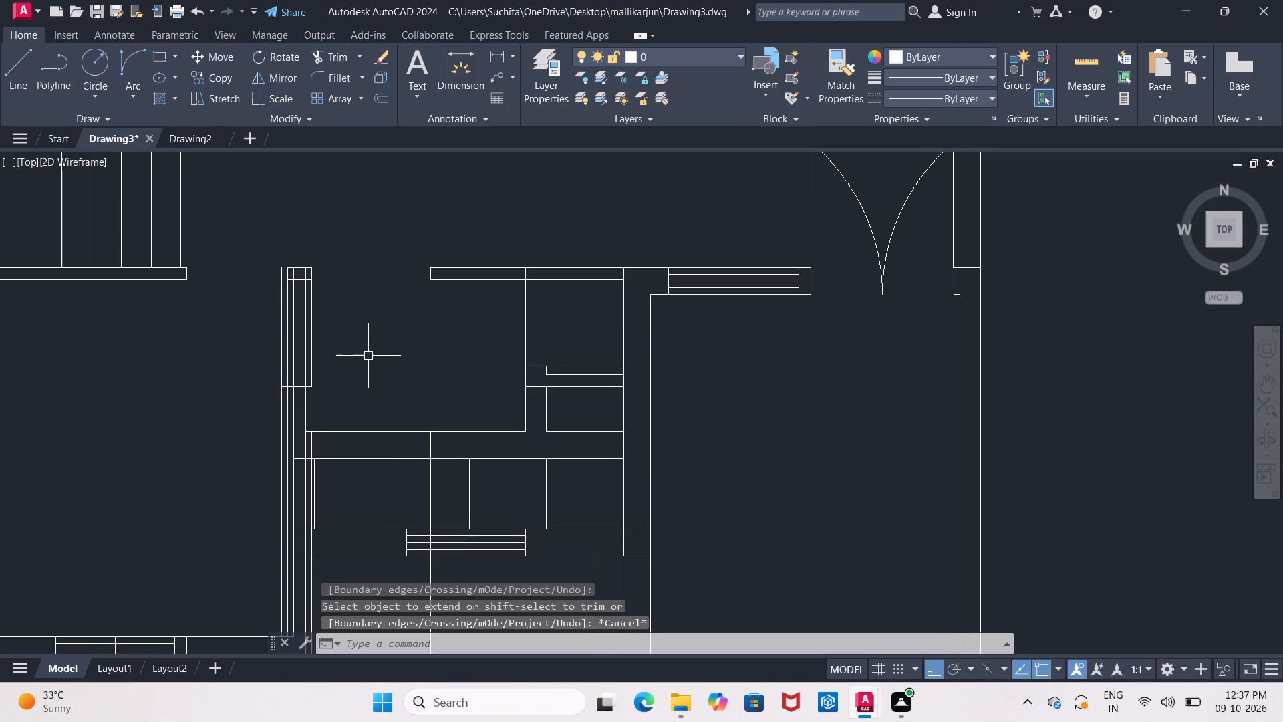
scroll(339, 267, up, 2)
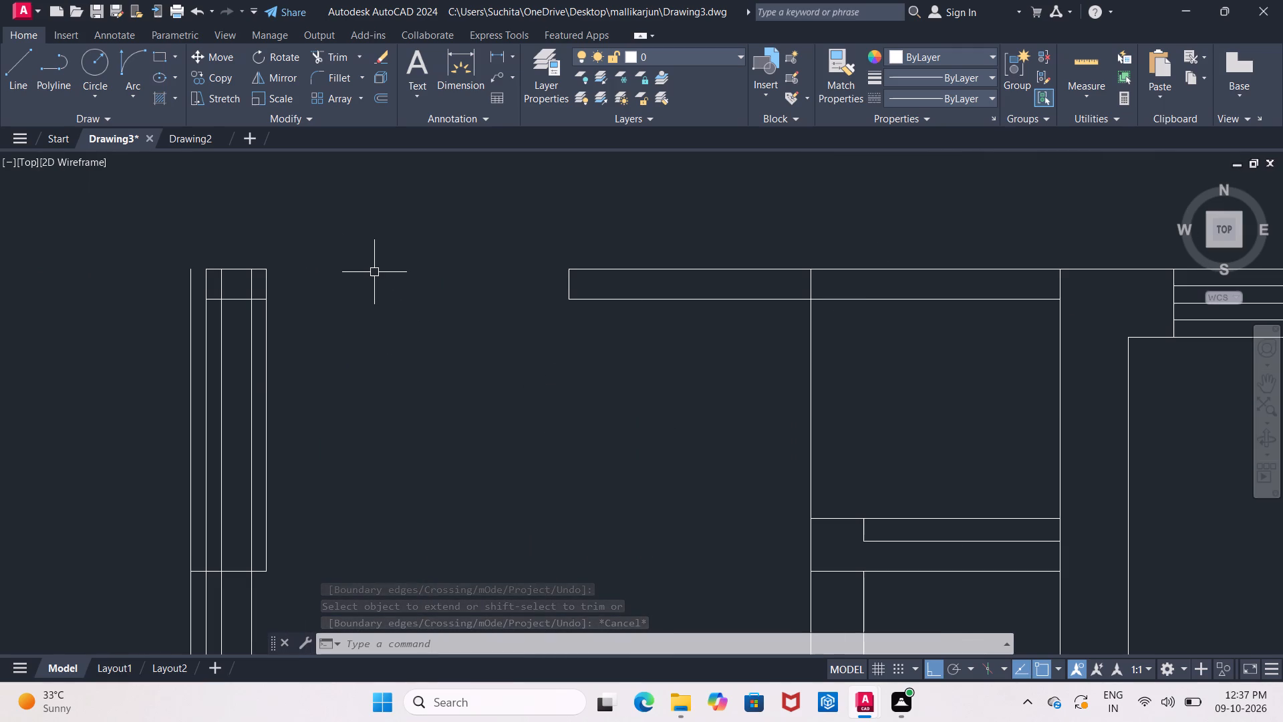
key(e)
key(x)
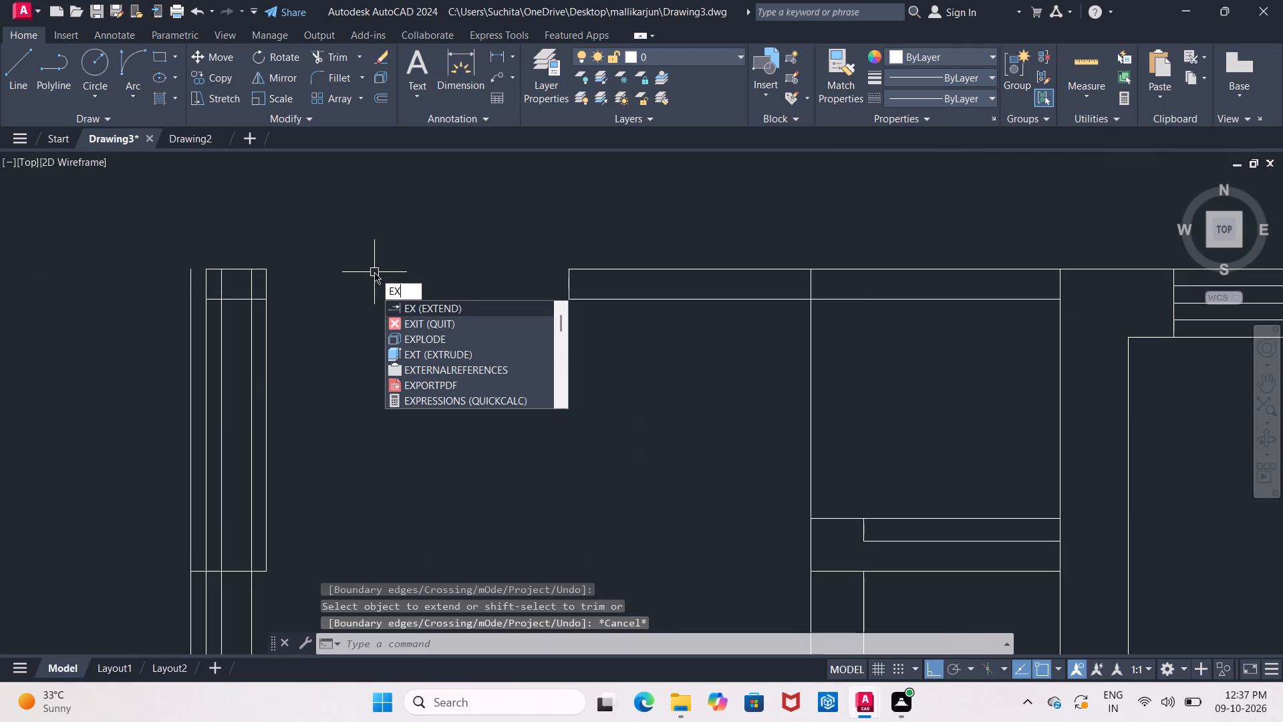
click(407, 303)
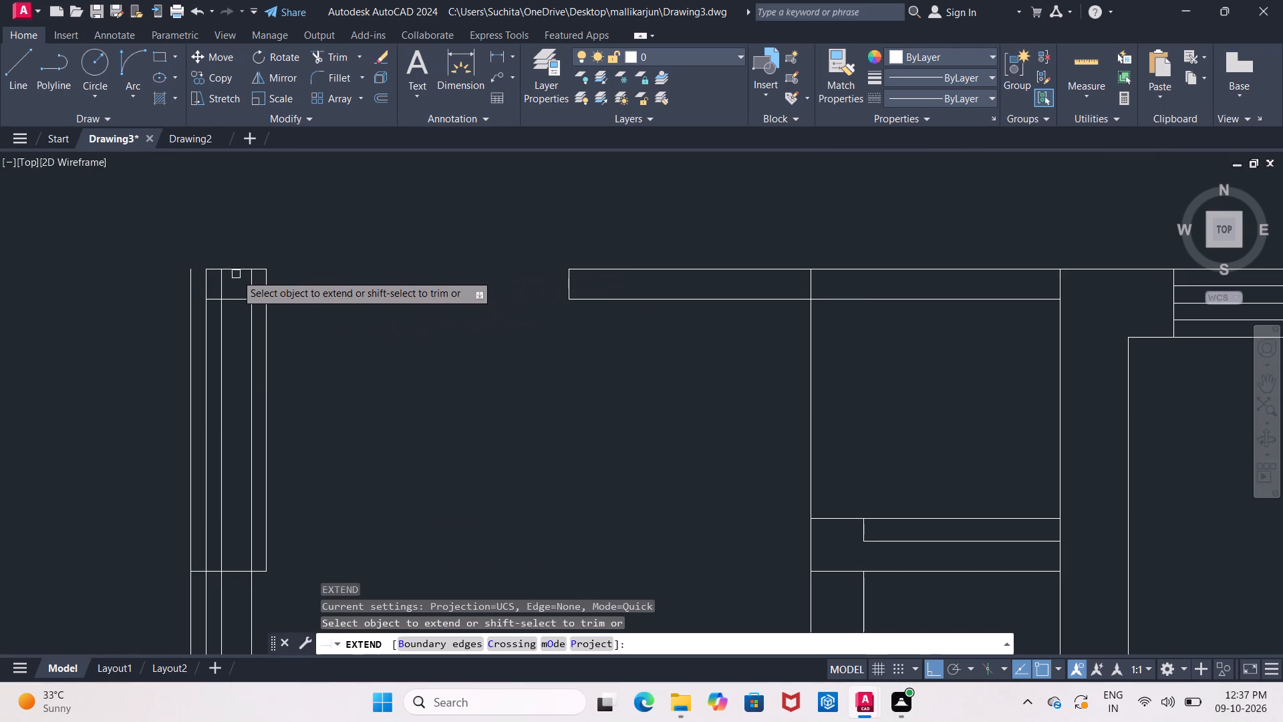
click(233, 269)
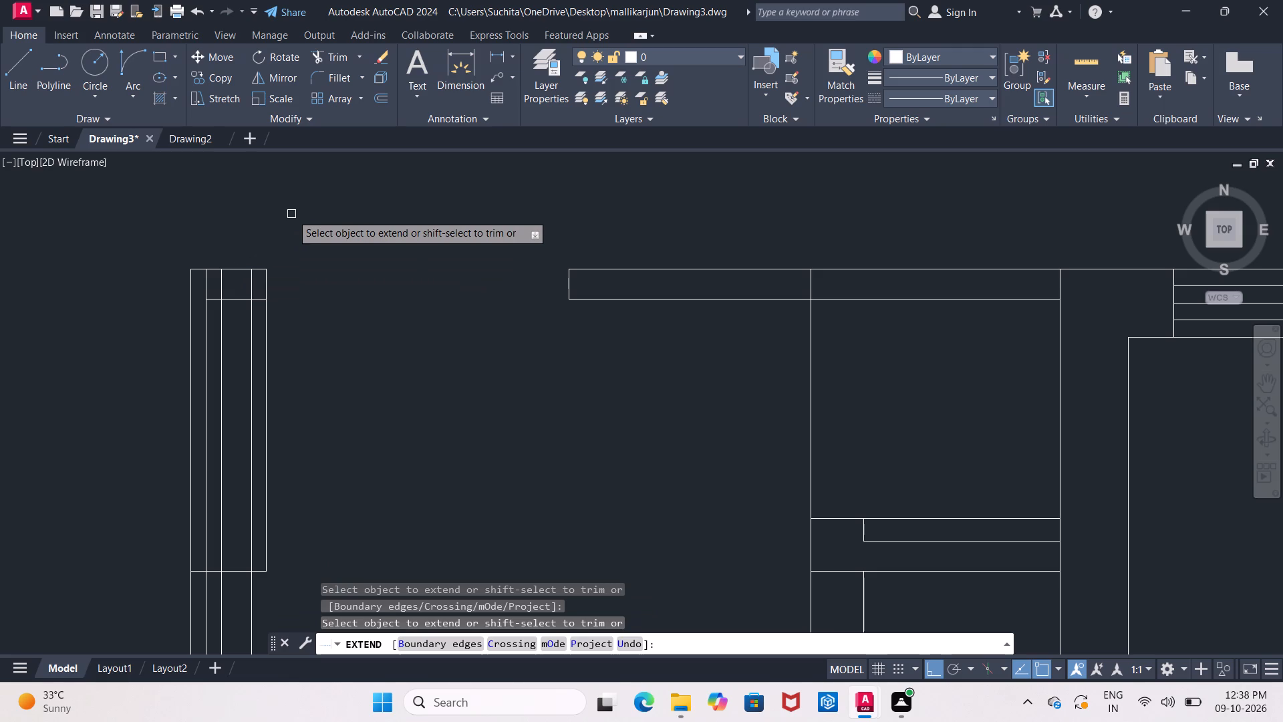
key(Escape)
Trim the two westernmost vertical lines where they continue south of the door leaves' south end line.
scroll(293, 216, down, 2)
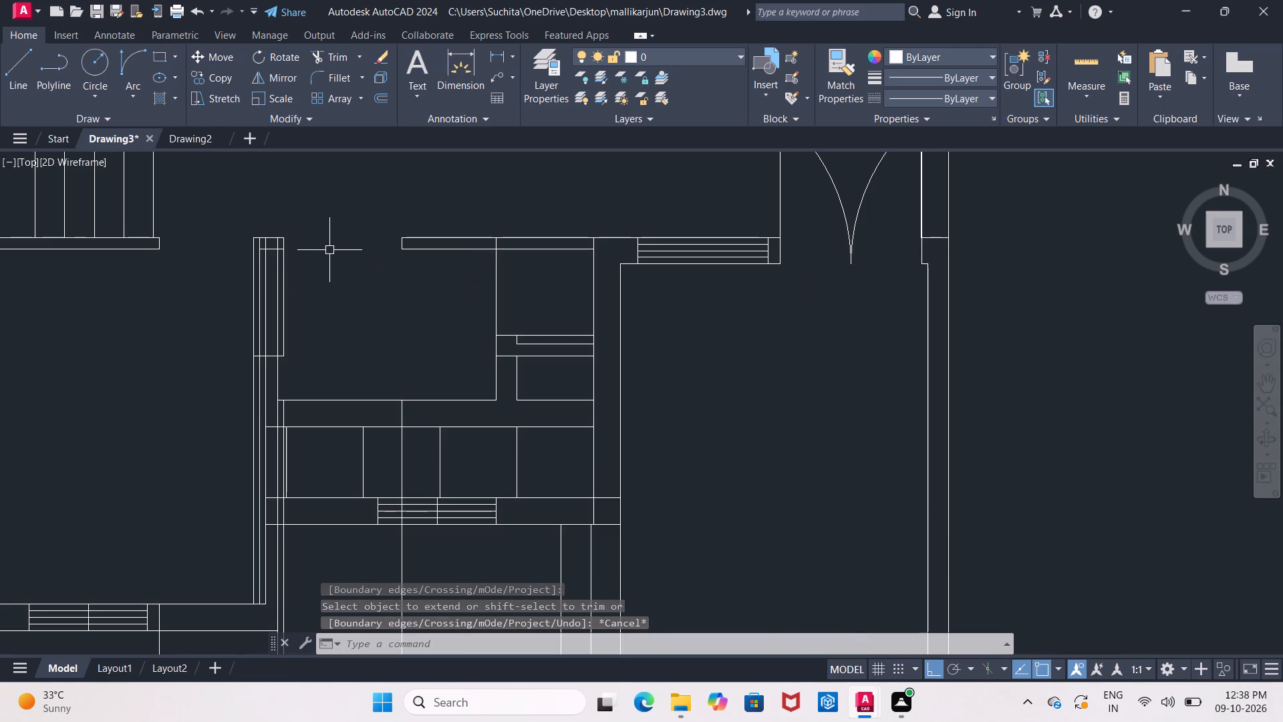
text(tr)
key(Return)
key(Return)
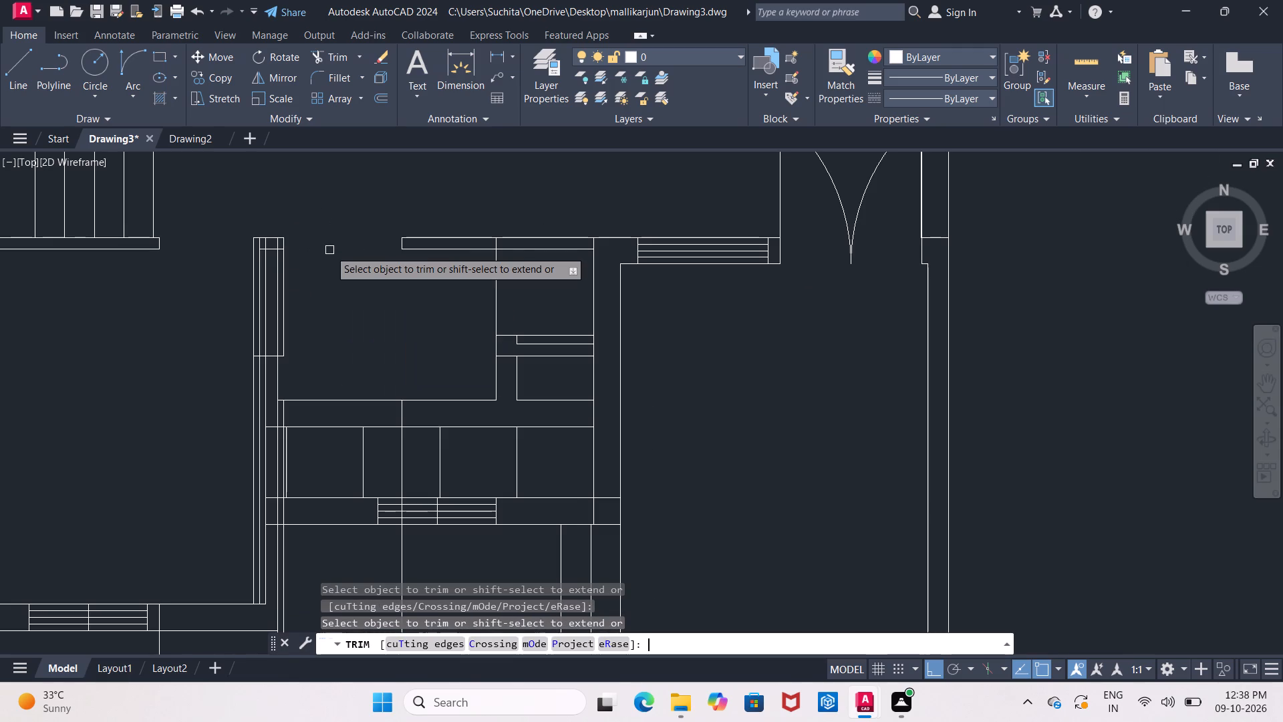
scroll(252, 398, up, 2)
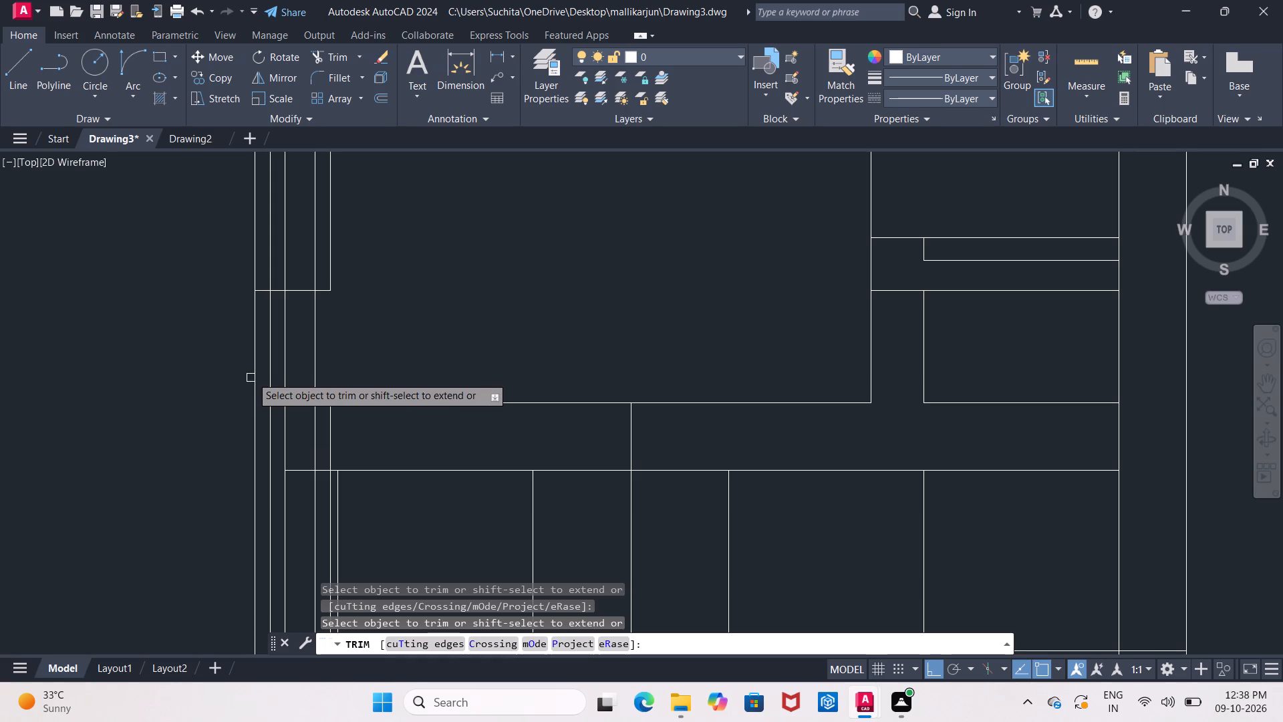
click(255, 367)
scroll(255, 367, down, 2)
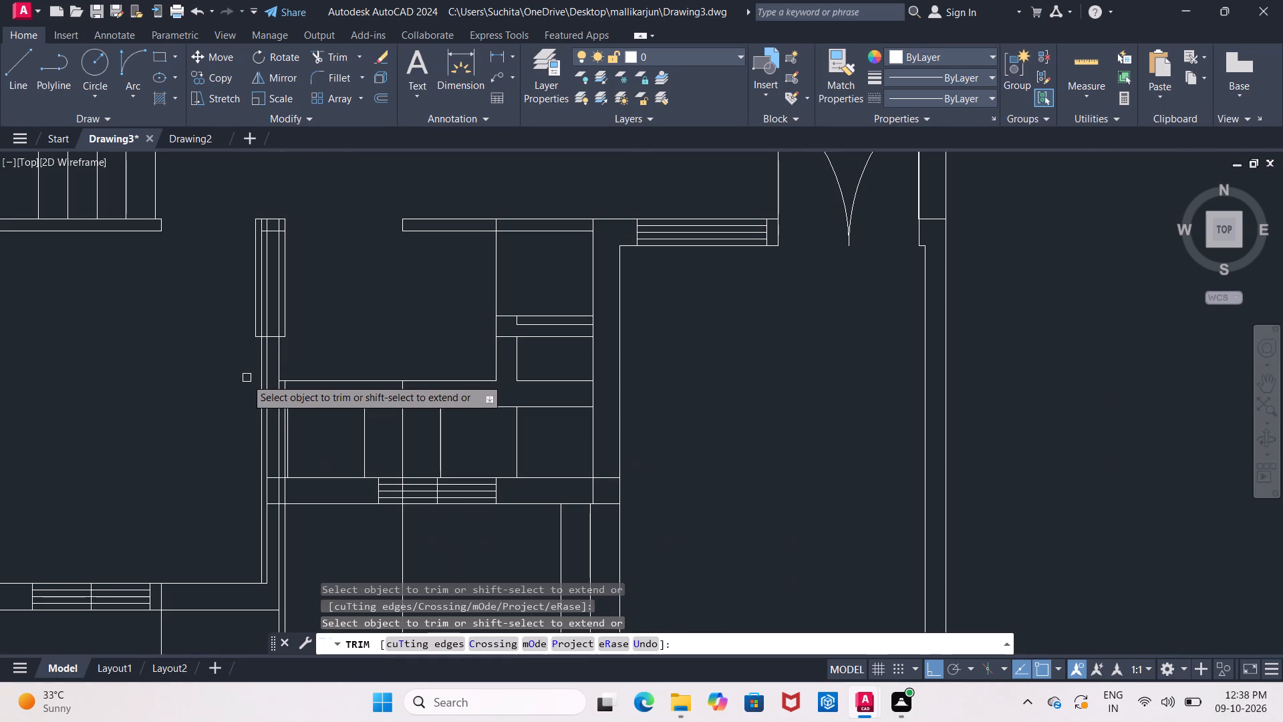
middle_drag(245, 380, 200, 352)
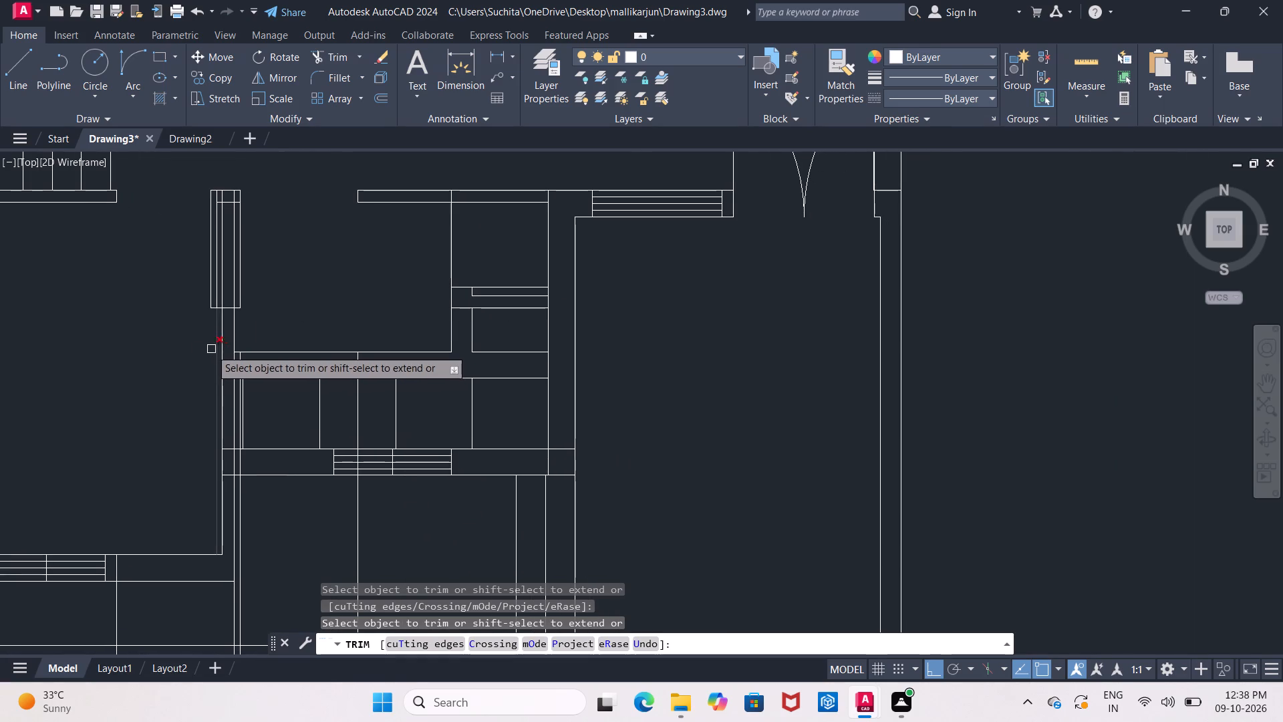
scroll(210, 348, up, 2)
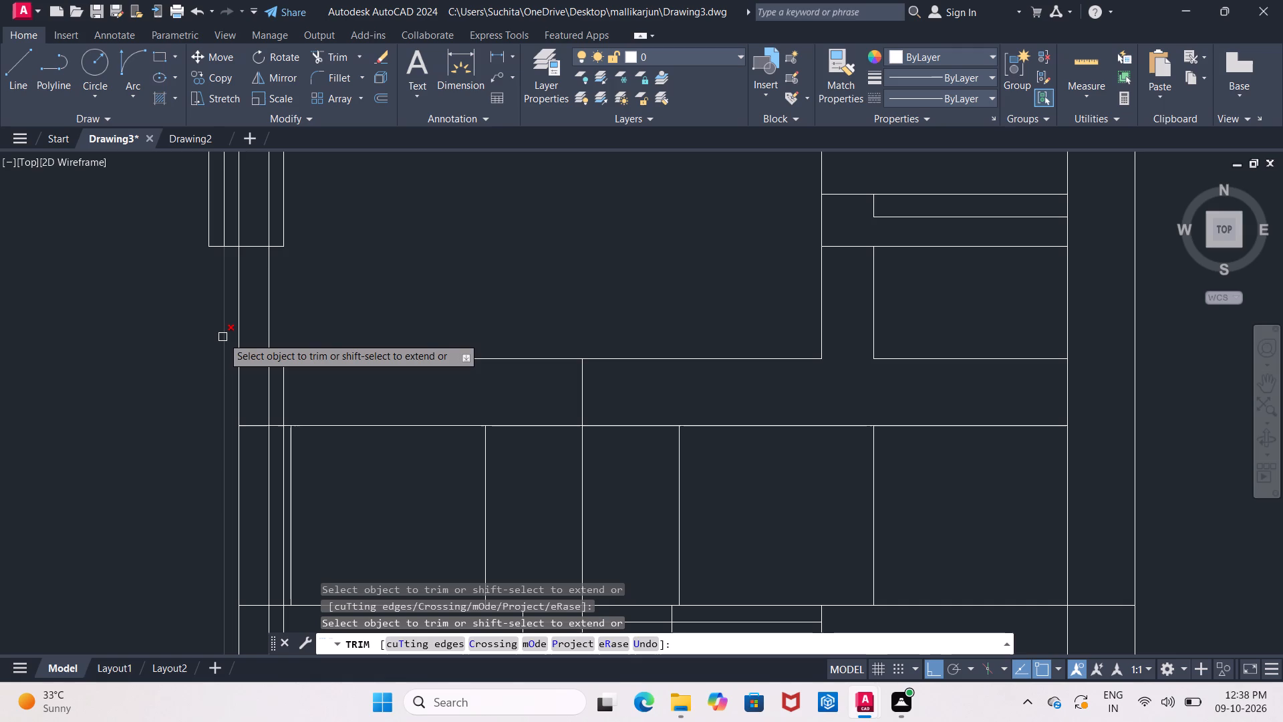
click(223, 337)
Remove the outermost west offset line beside the door leaf and trim its leftover stubs at the north and south ends.
scroll(223, 337, down, 2)
middle_drag(219, 344, 205, 369)
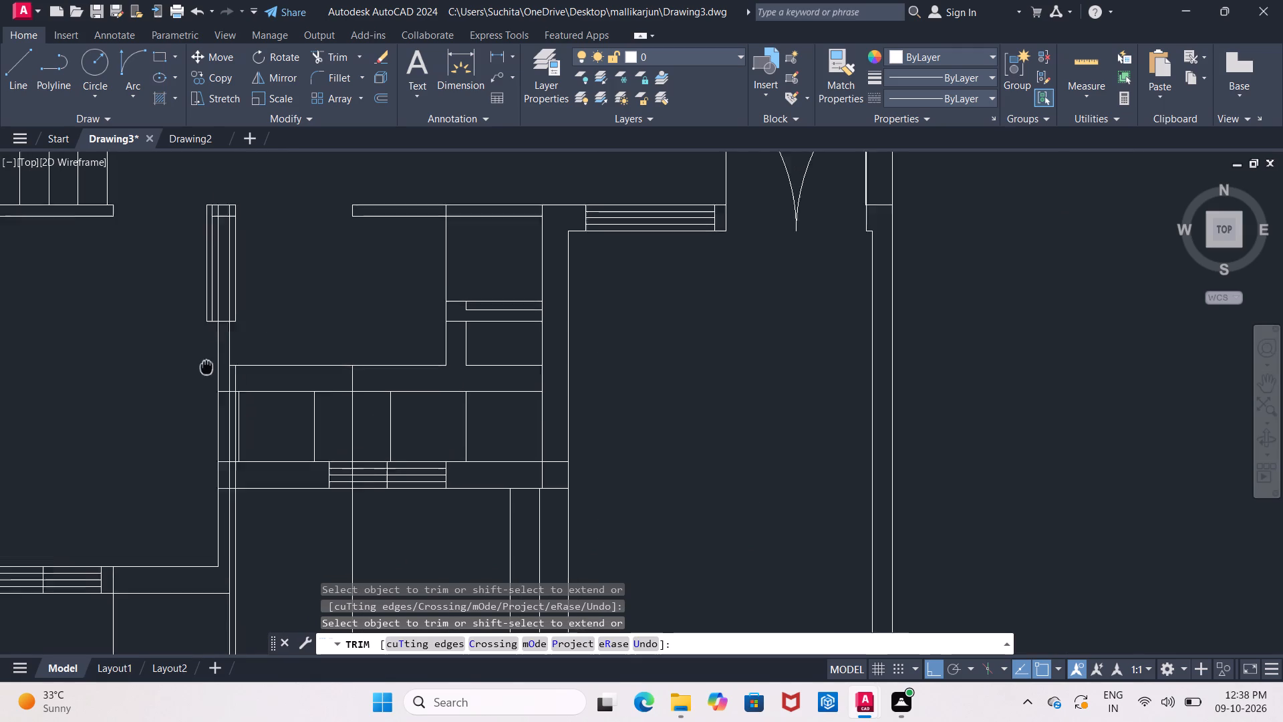
middle_drag(205, 369, 203, 373)
scroll(204, 367, up, 2)
middle_drag(202, 361, 154, 466)
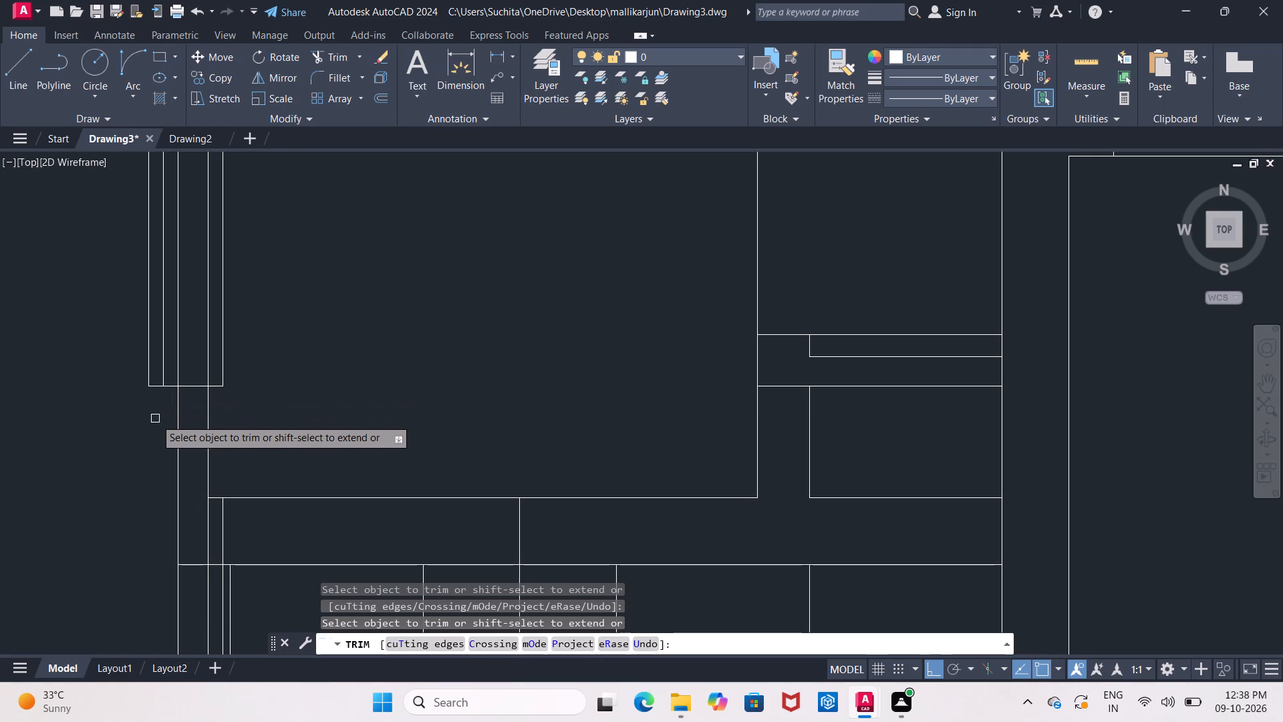
middle_drag(155, 418, 138, 488)
scroll(138, 488, down, 2)
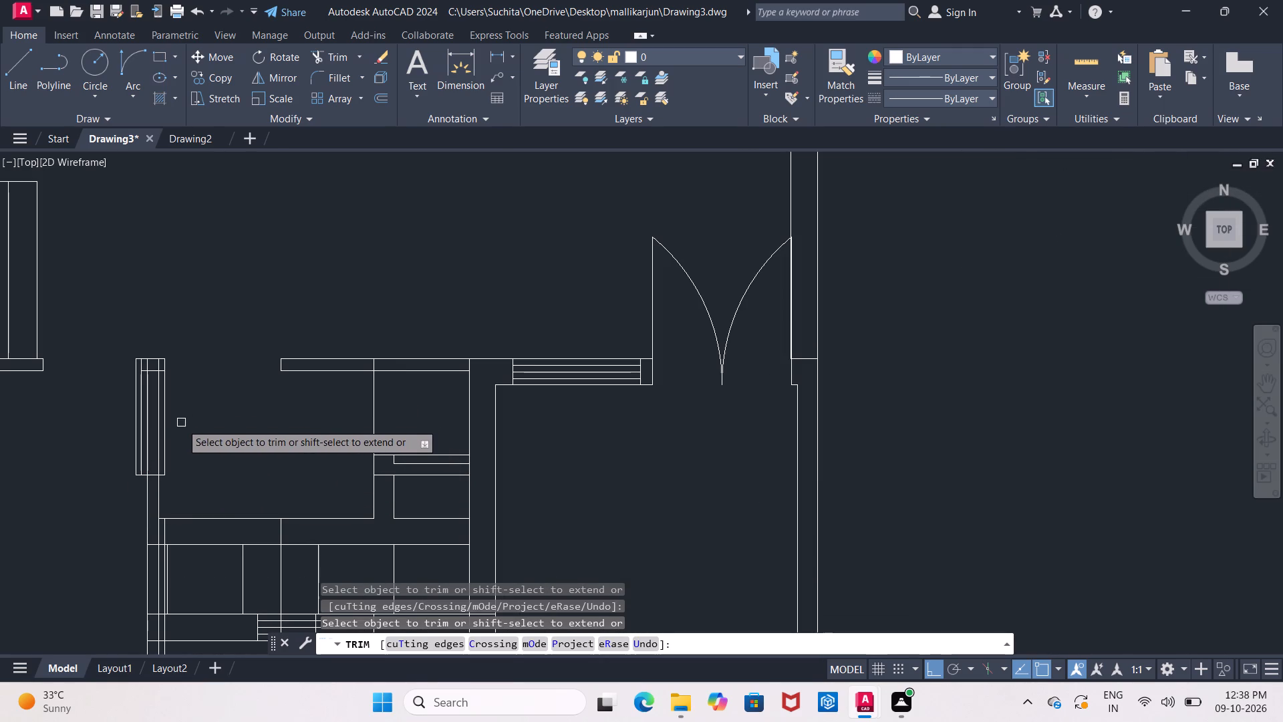
scroll(142, 414, up, 2)
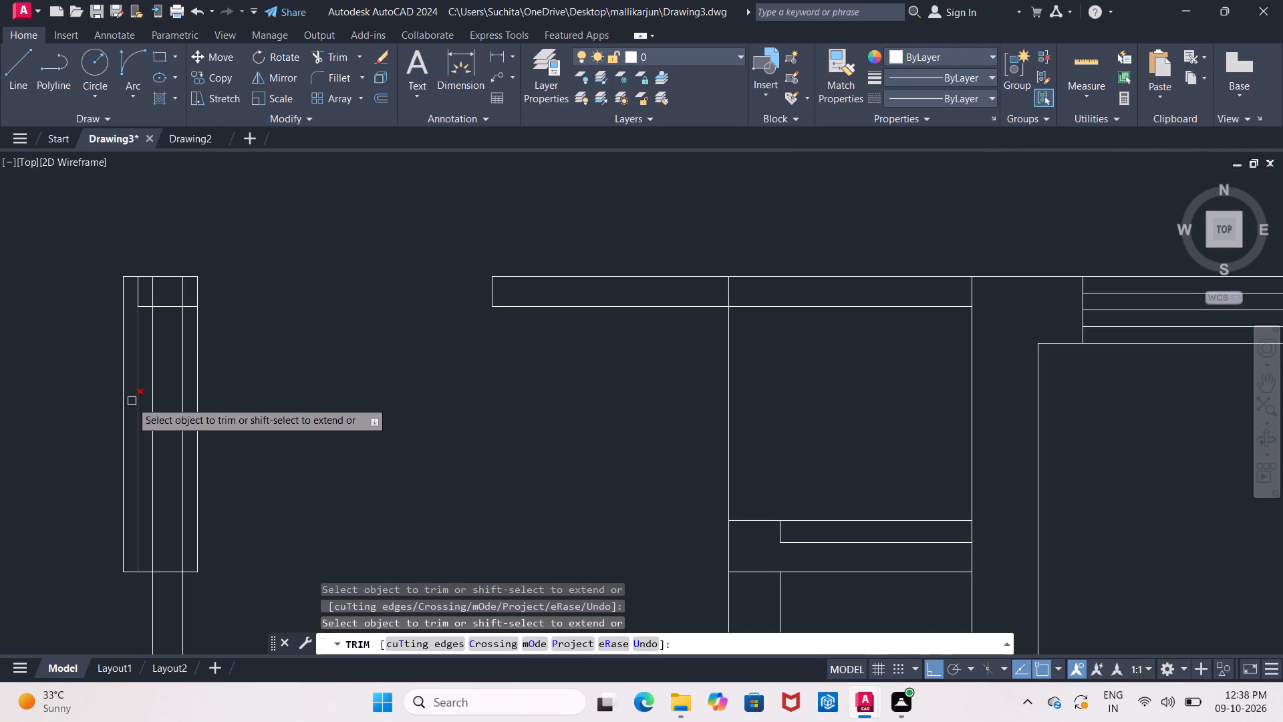
click(122, 391)
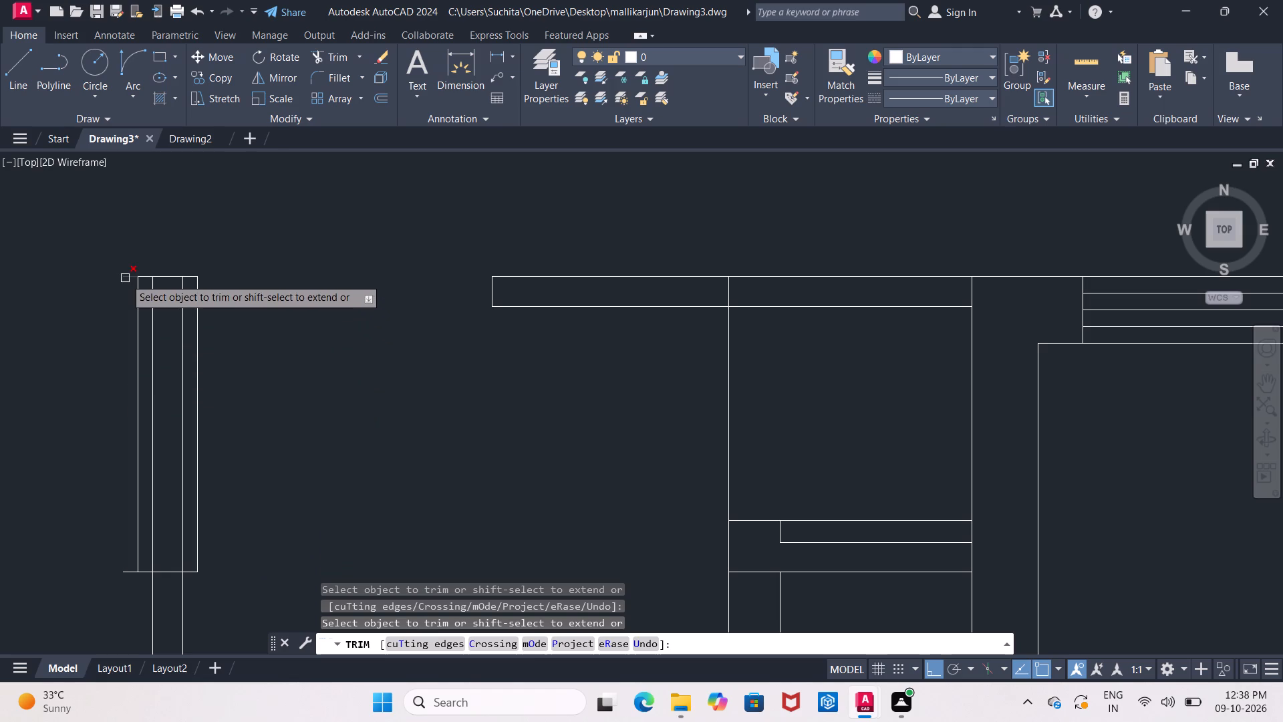
click(125, 278)
click(125, 571)
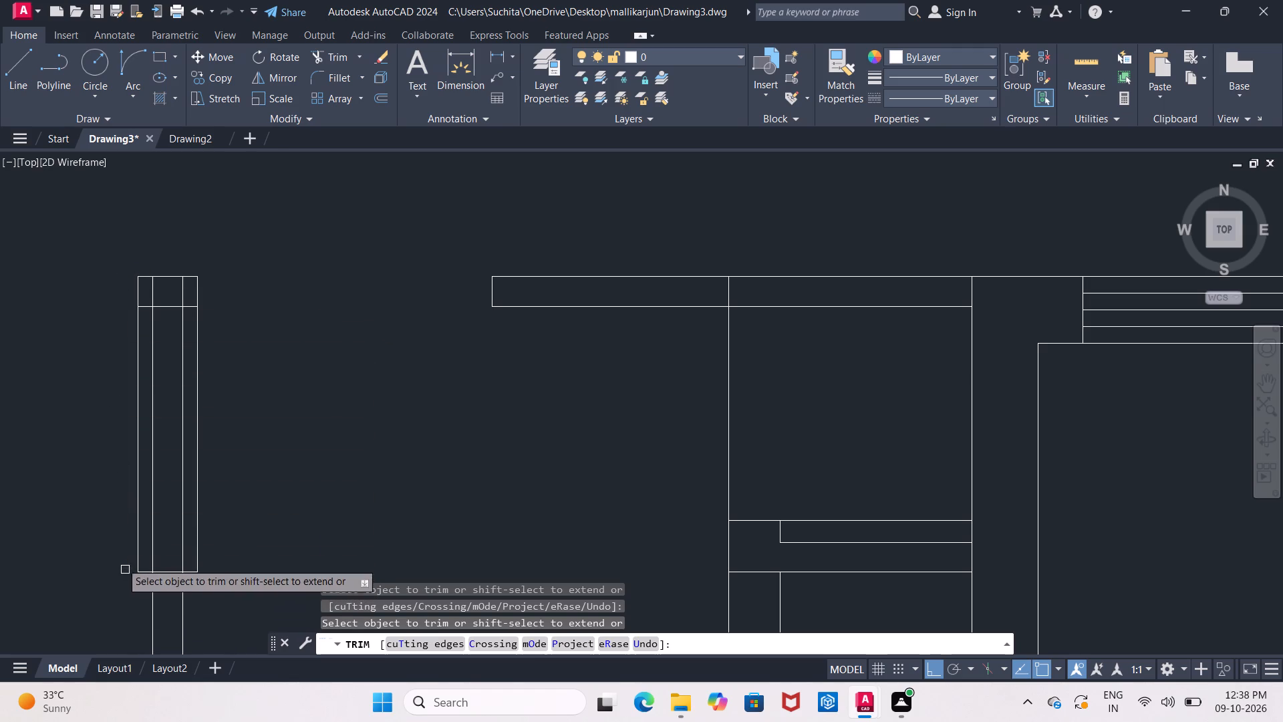
middle_drag(88, 495, 86, 576)
scroll(103, 556, down, 2)
middle_drag(106, 541, 328, 449)
key(Escape)
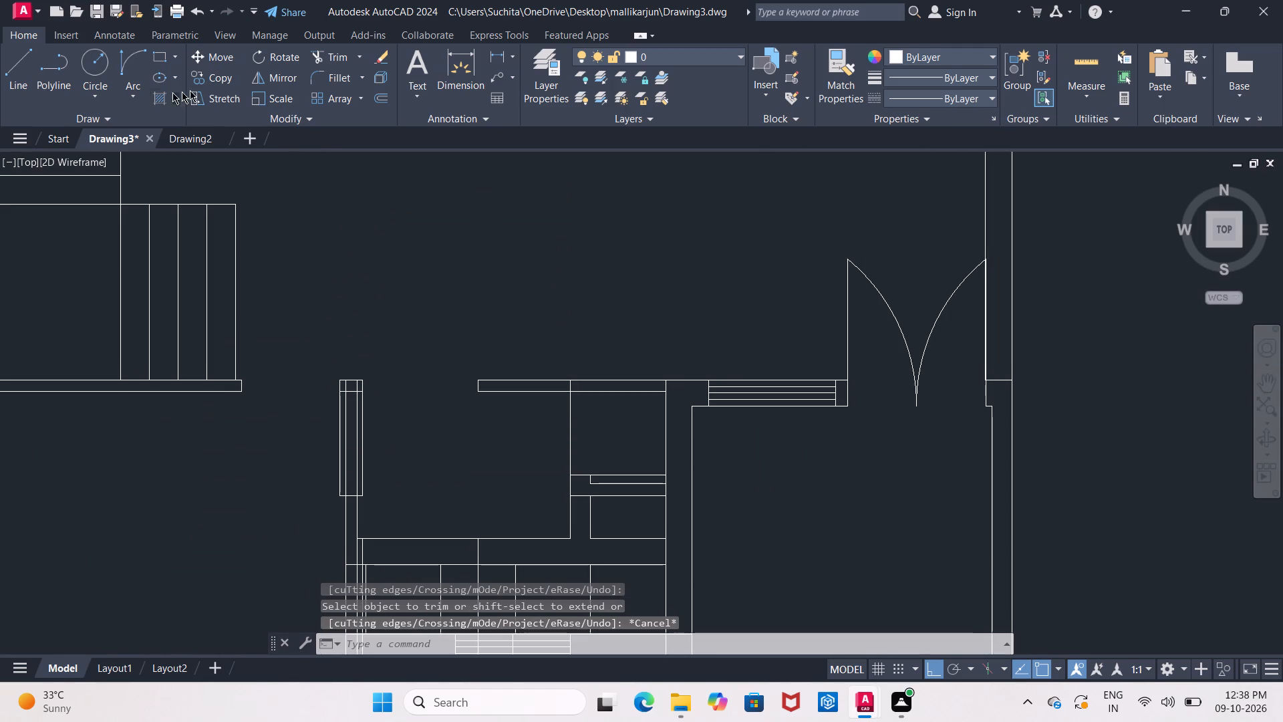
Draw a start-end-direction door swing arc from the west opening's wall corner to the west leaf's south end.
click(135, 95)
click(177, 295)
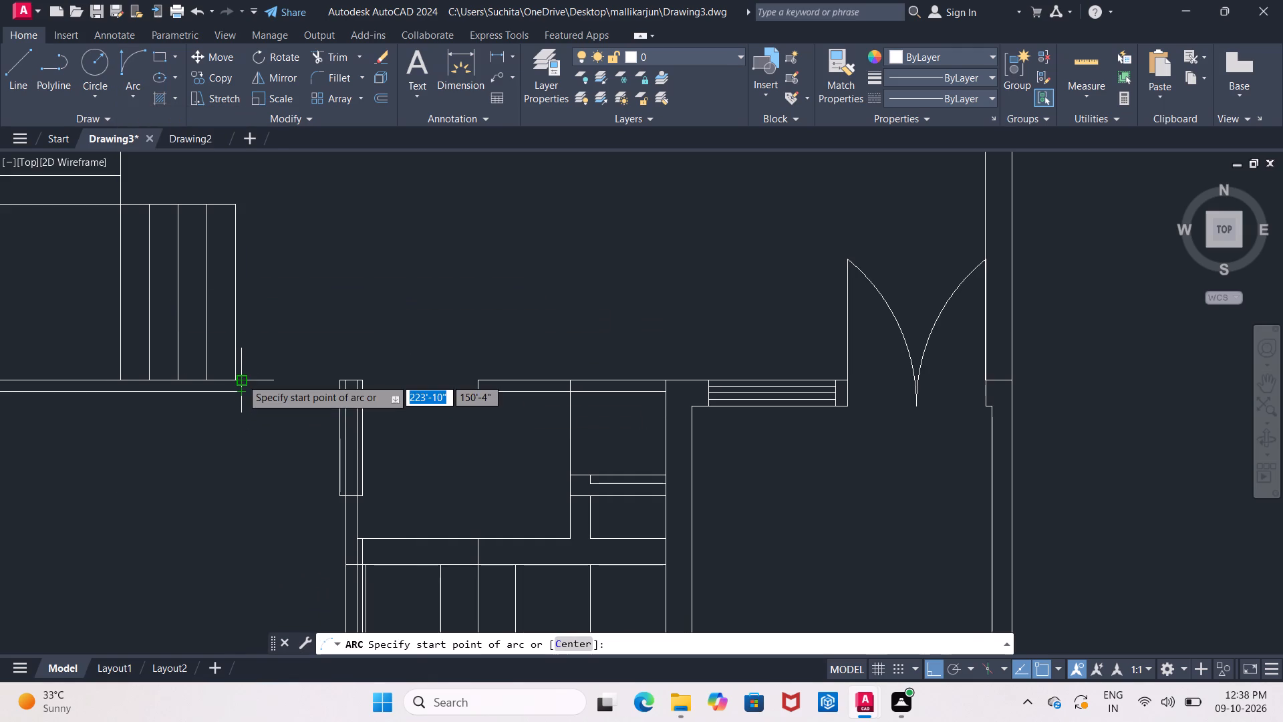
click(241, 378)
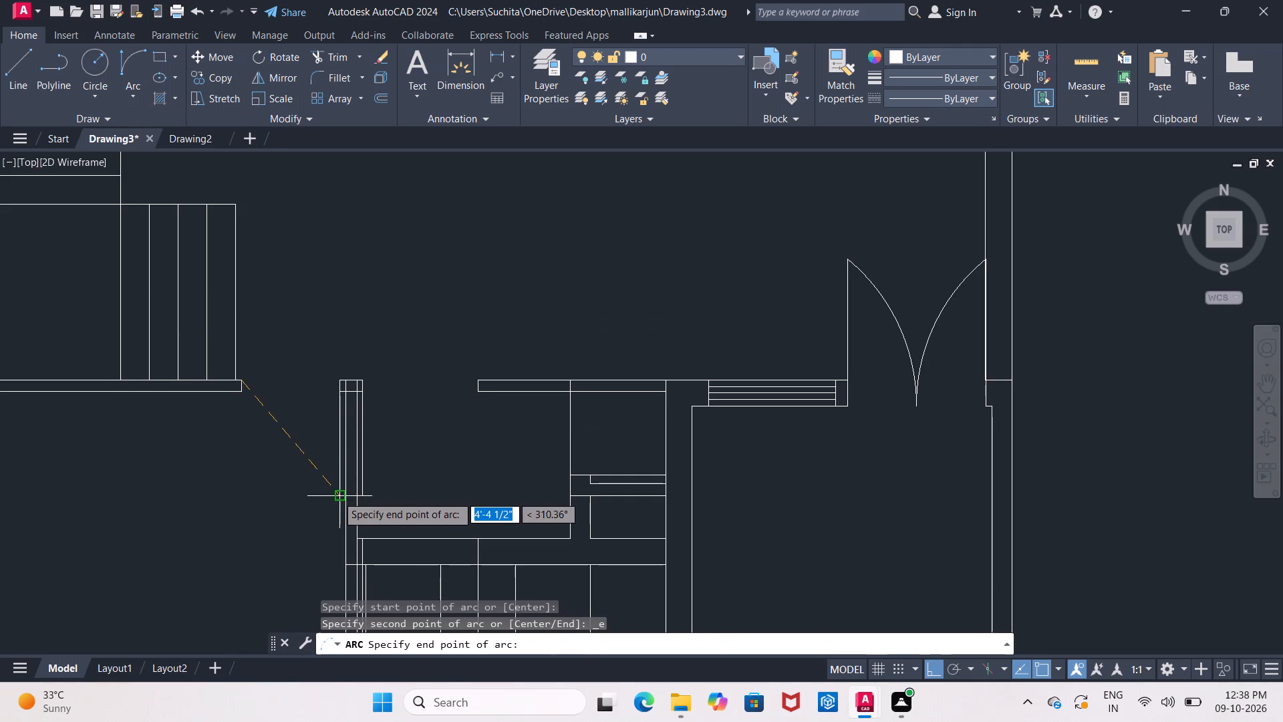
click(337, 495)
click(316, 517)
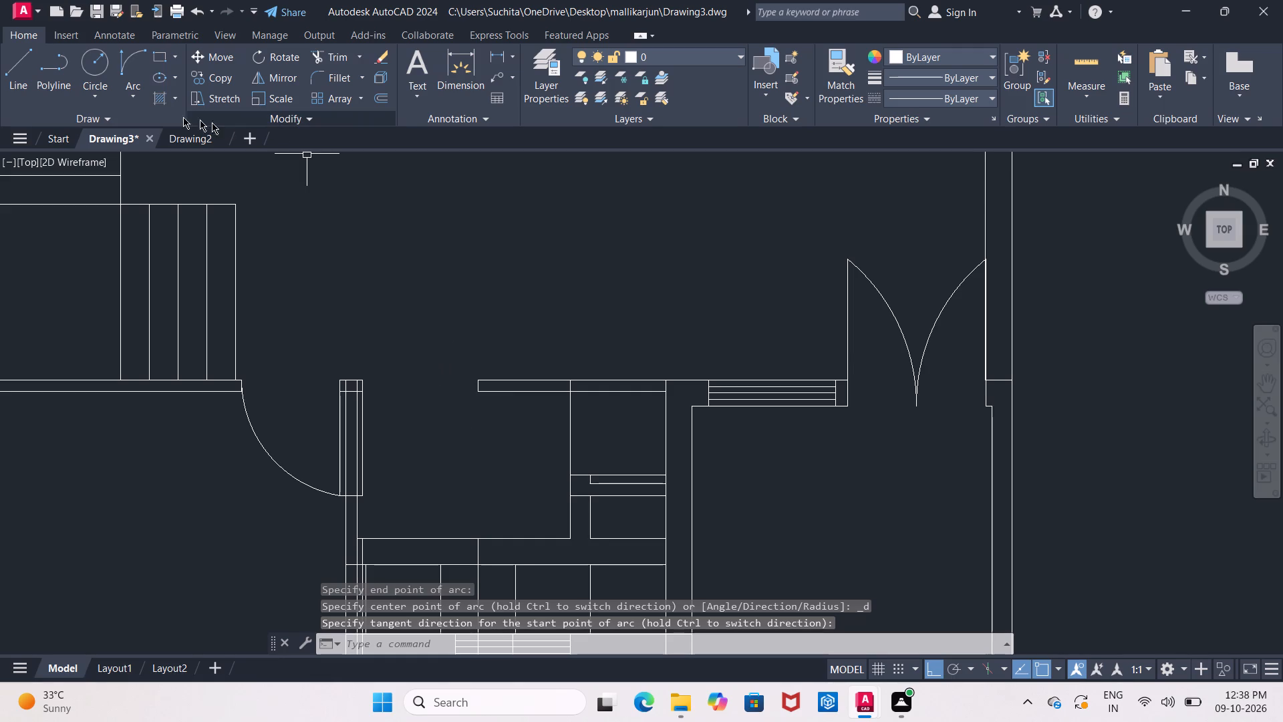
Draw a start-end-direction door swing arc from the east opening's wall corner to the east leaf's south end, starting southward.
click(134, 100)
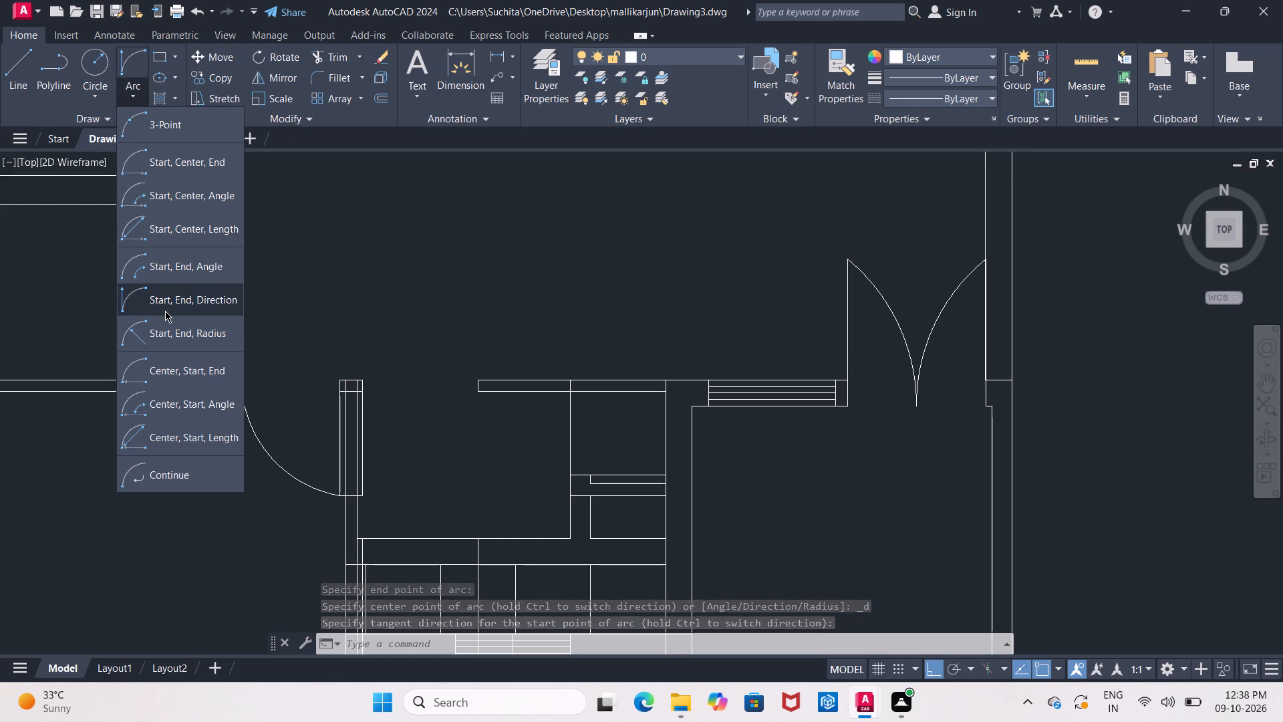
click(165, 311)
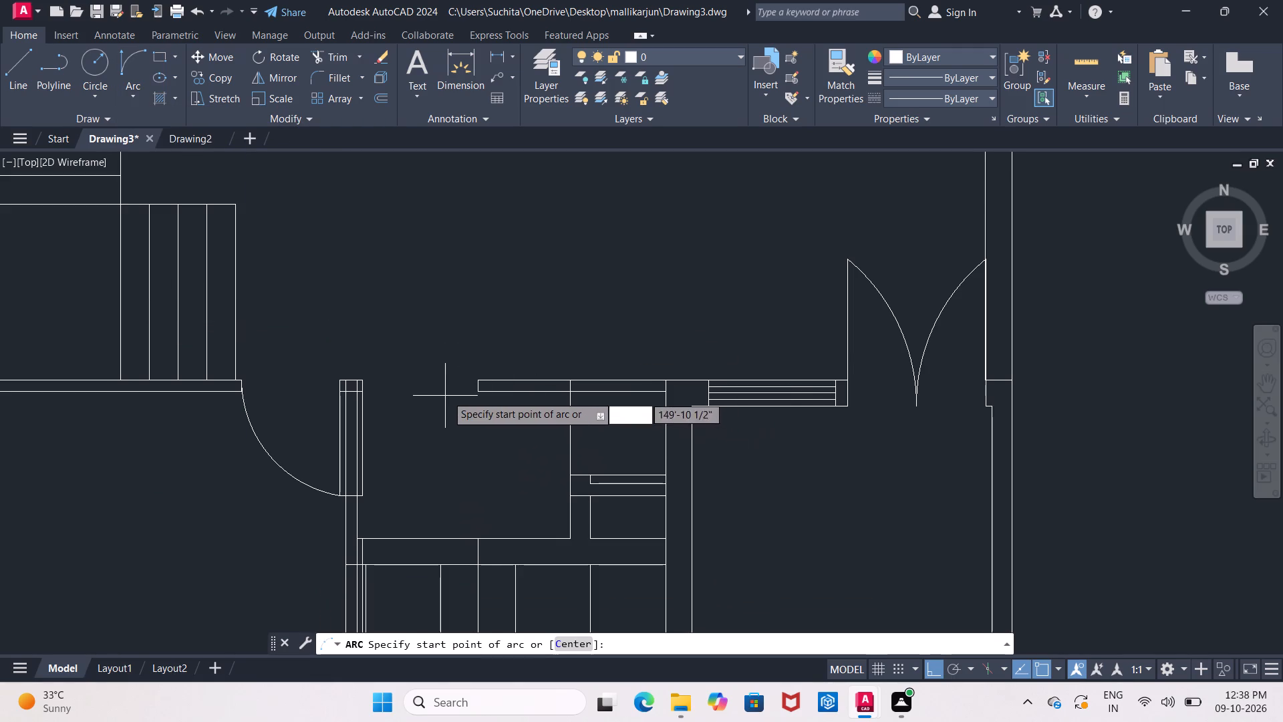
click(474, 378)
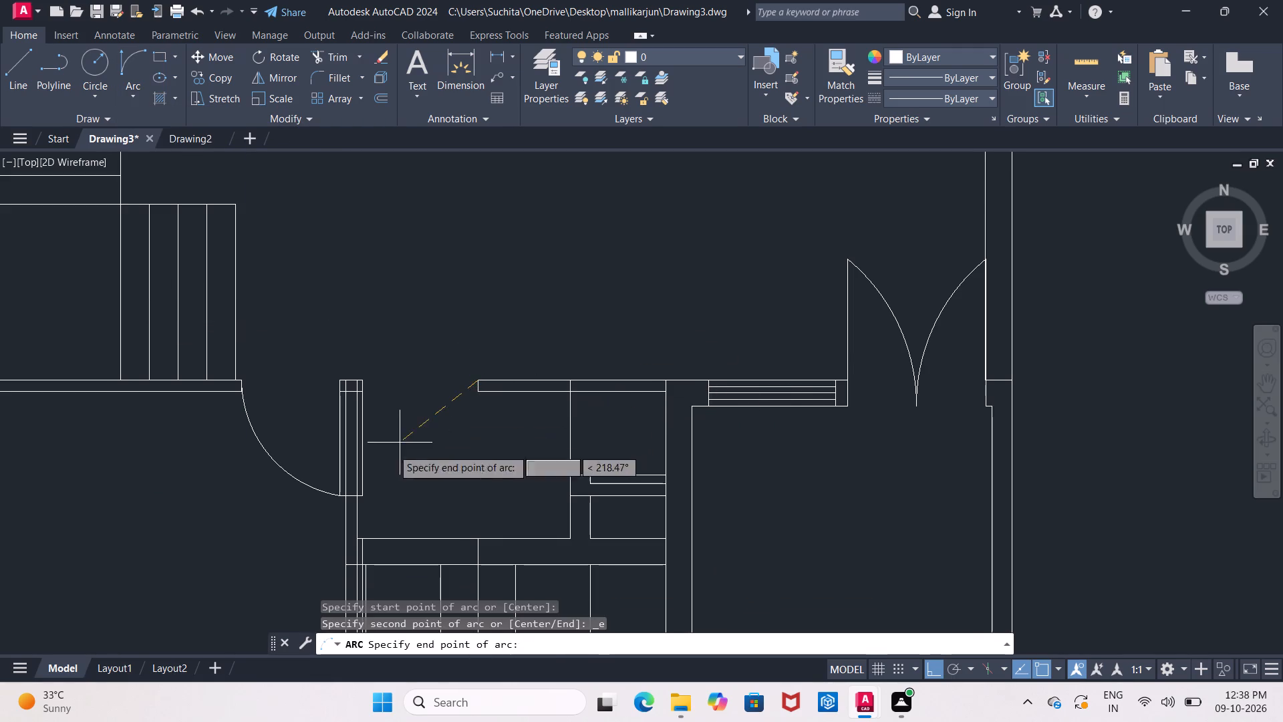
click(368, 492)
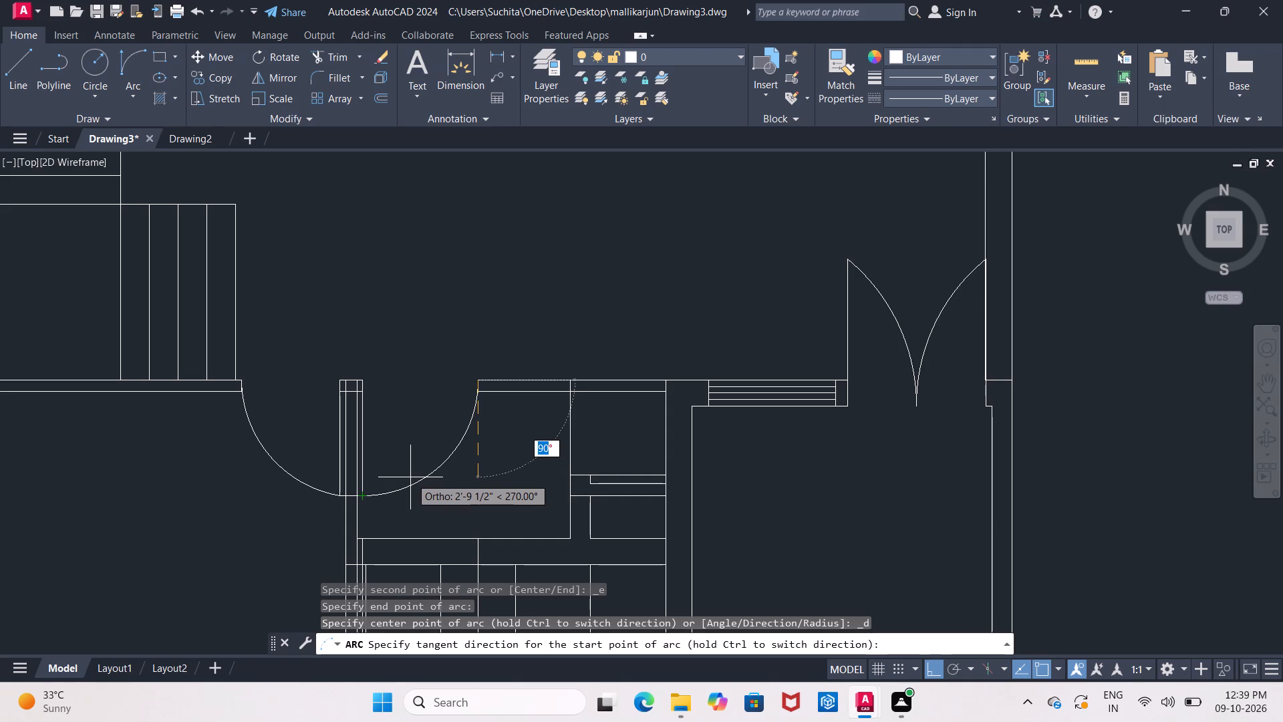
click(410, 477)
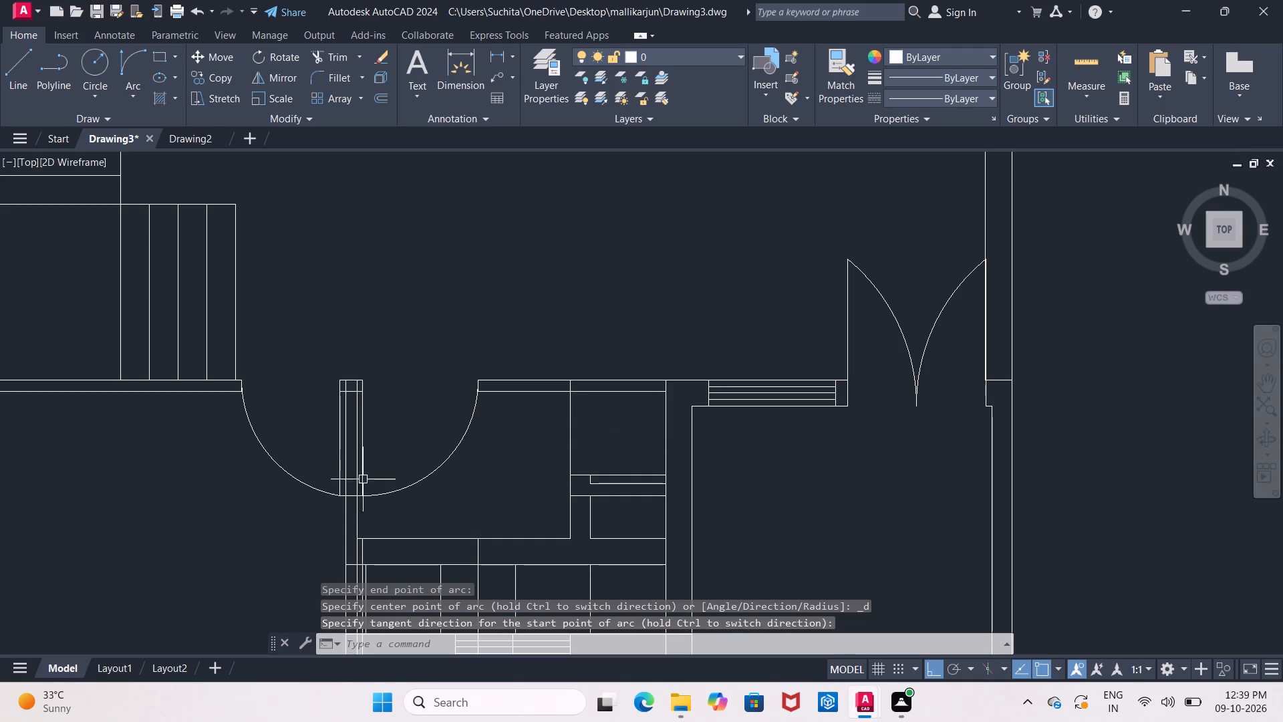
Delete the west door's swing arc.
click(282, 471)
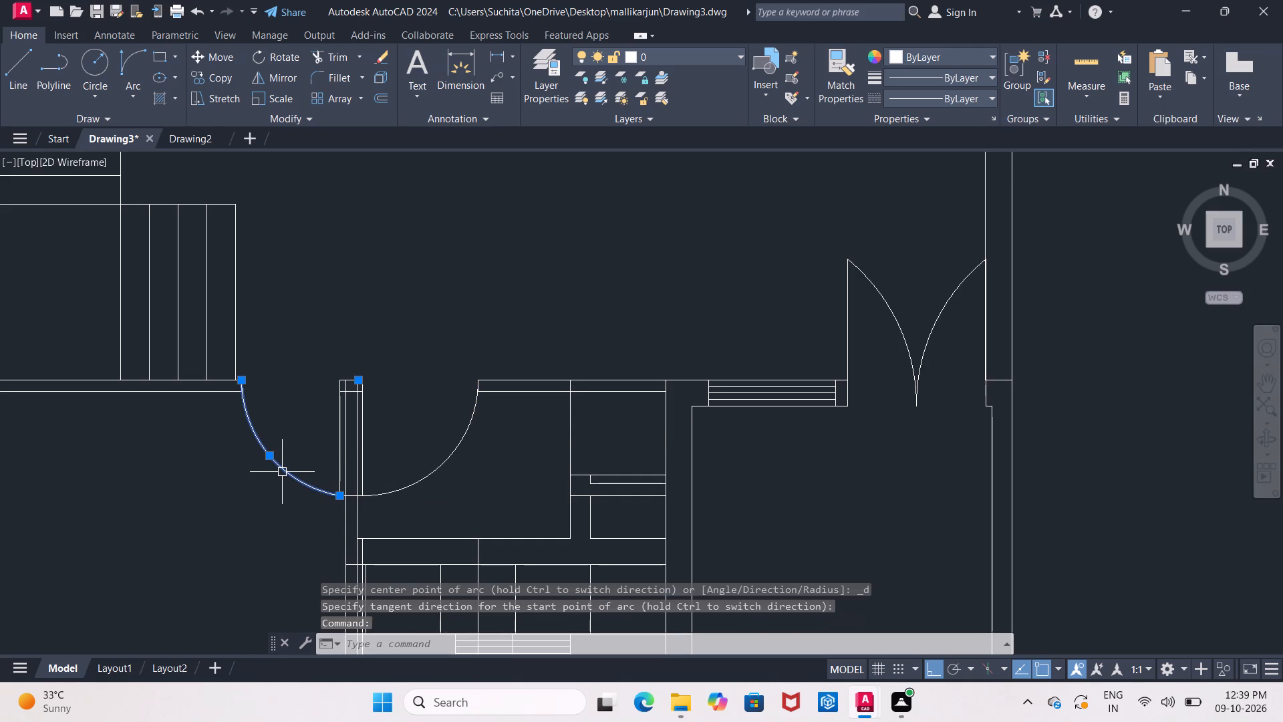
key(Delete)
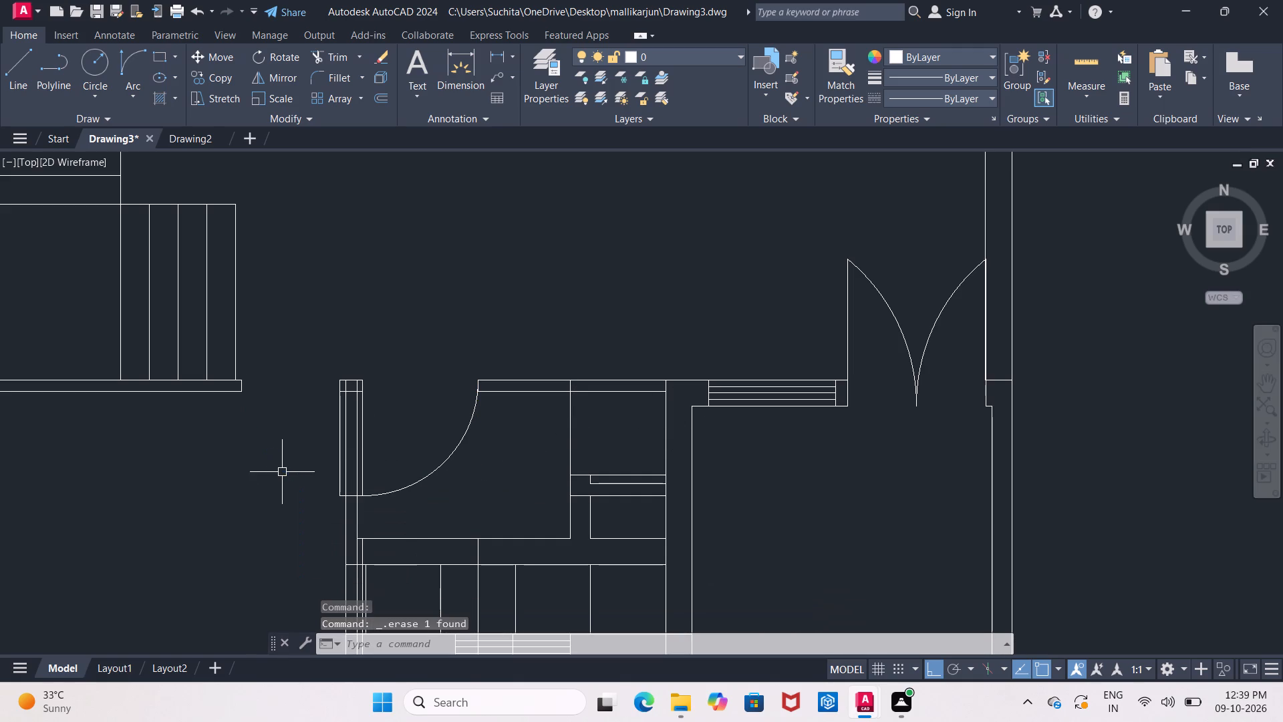
Offset the south line of the southwest room's north wall 2'6" to the south.
key(o)
key(Return)
text(2')
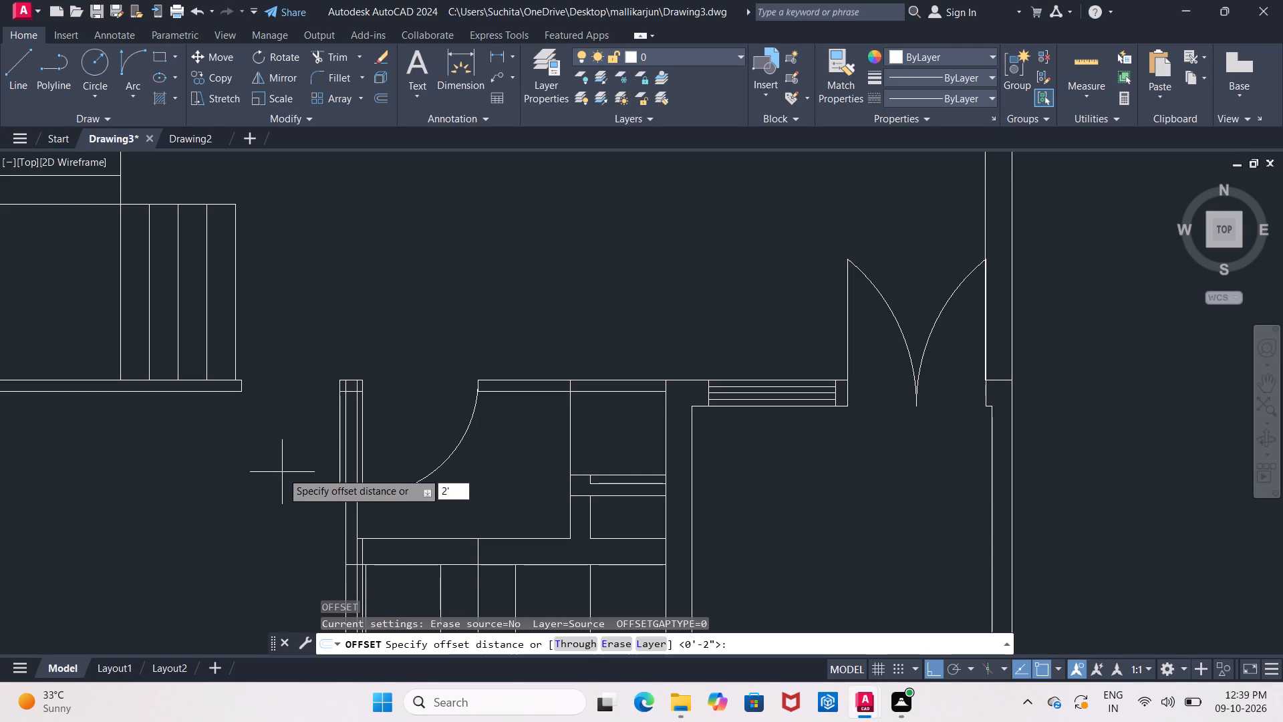
text(6")
key(Return)
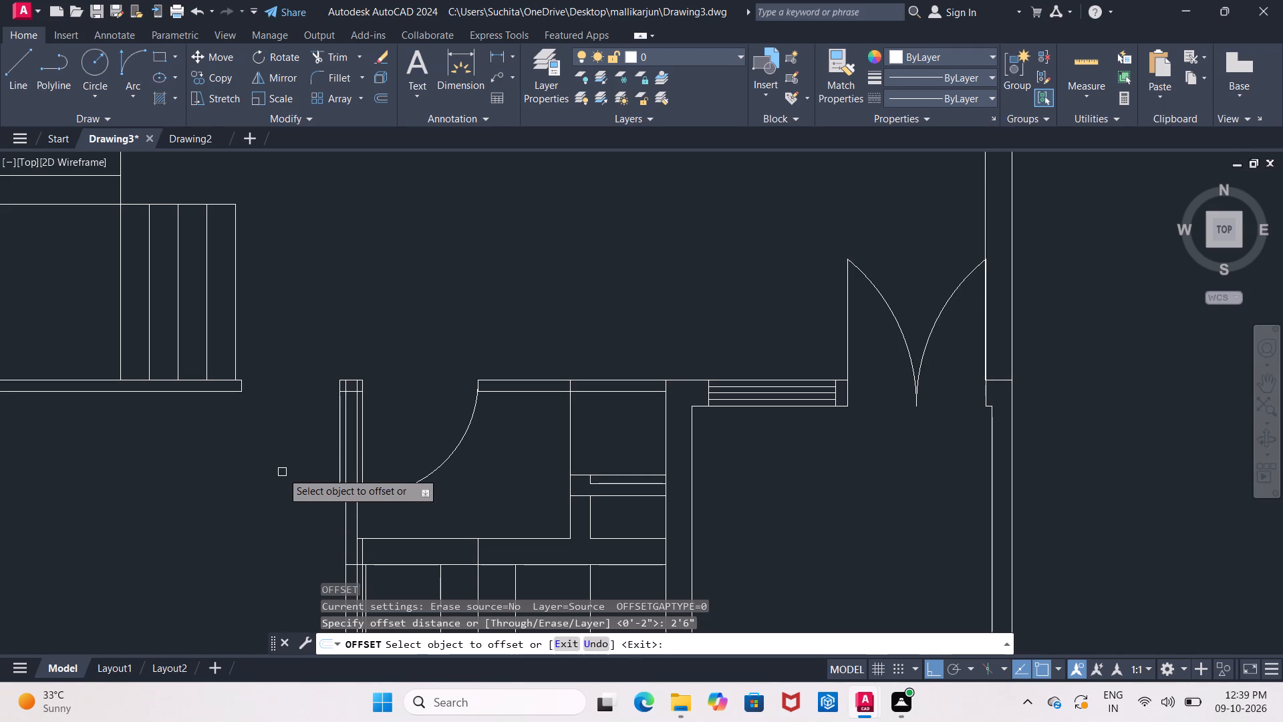
click(233, 391)
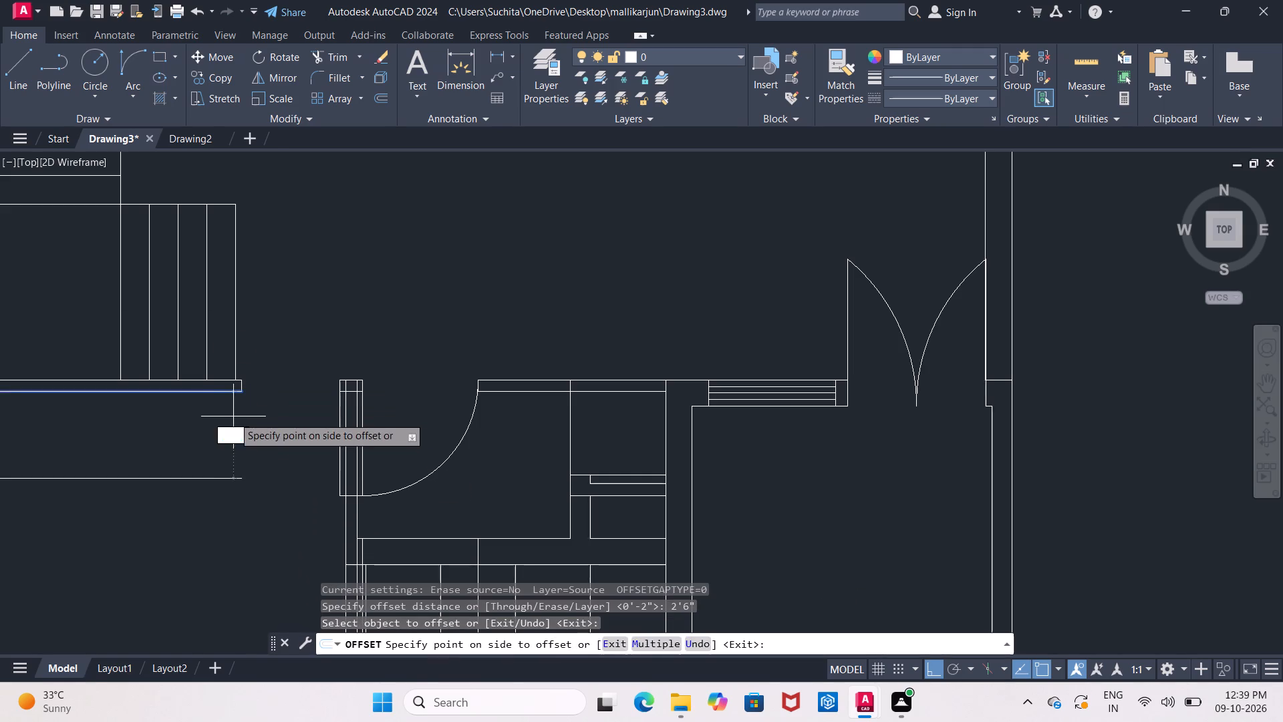
click(235, 423)
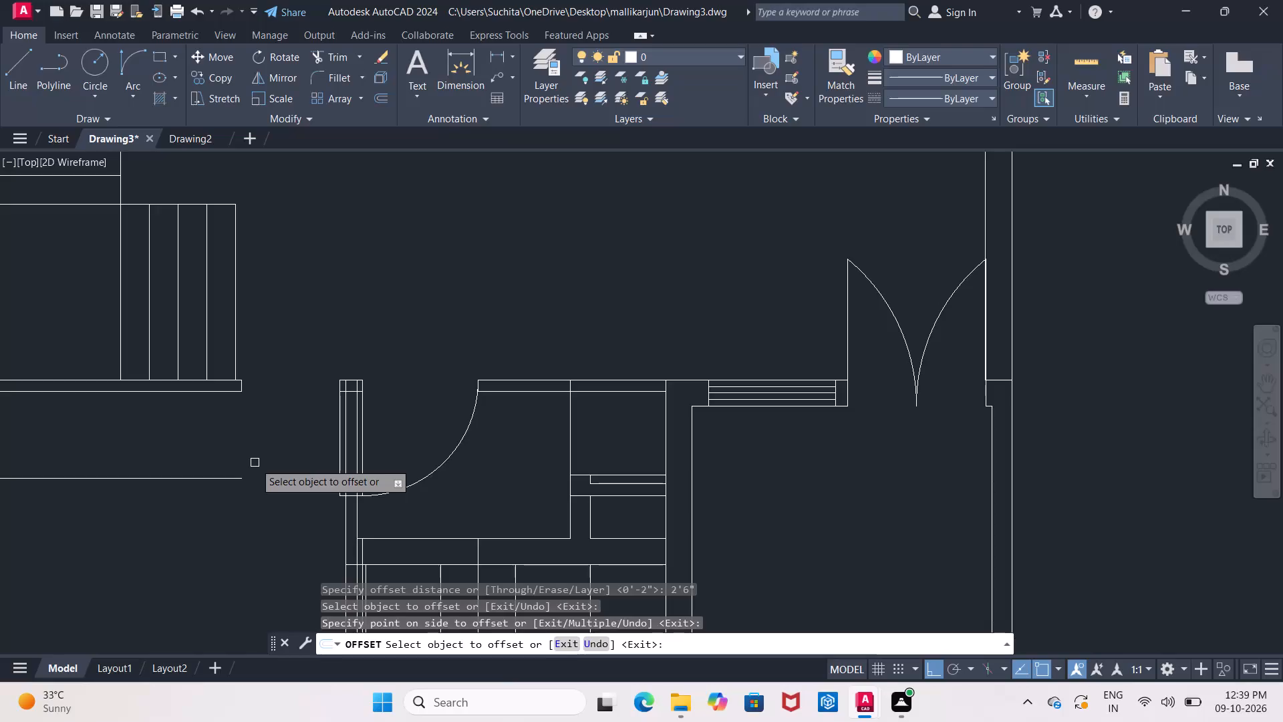
key(Escape)
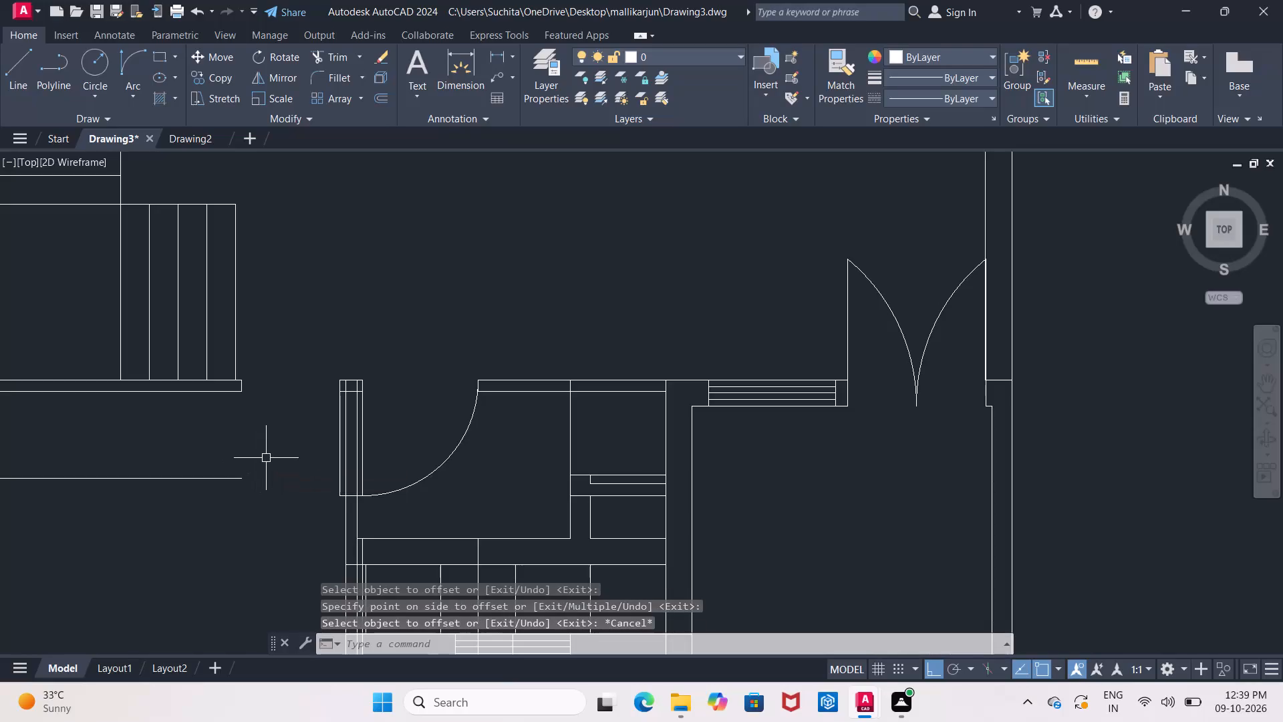
Extend the new horizontal offset line east through the west door leaf to the vertical wall's west face.
text(ex)
key(Return)
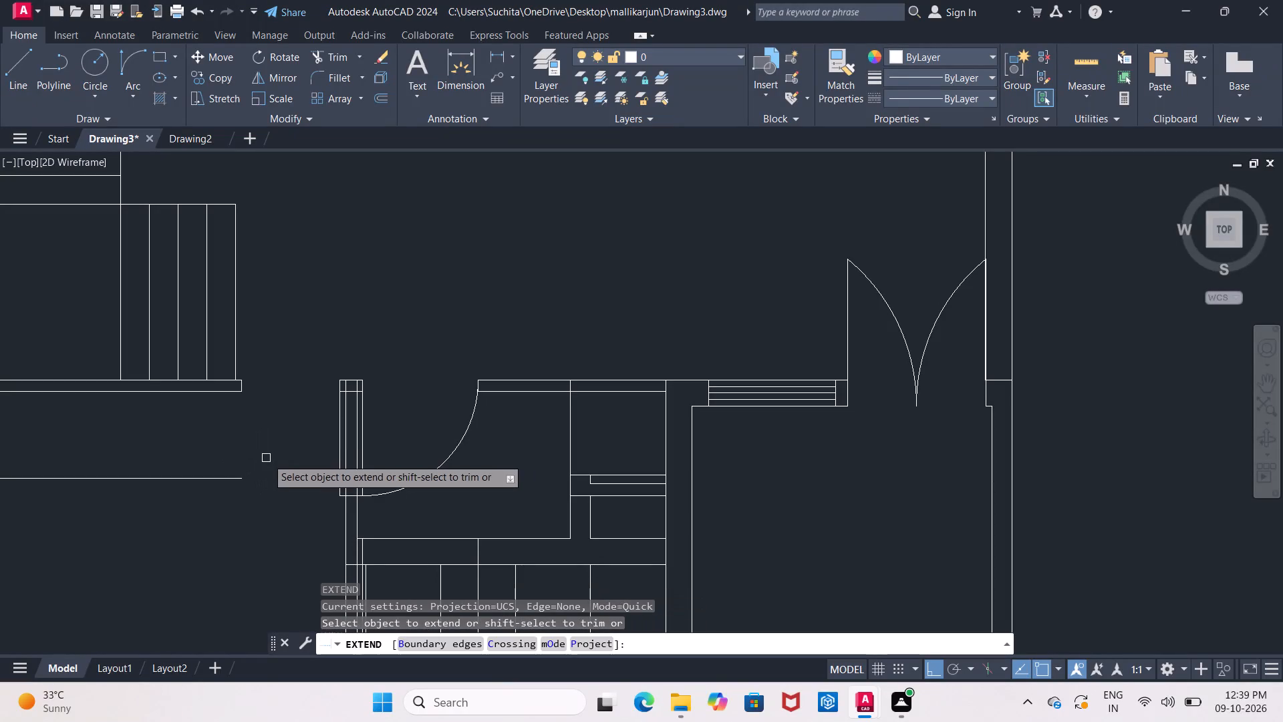
click(230, 477)
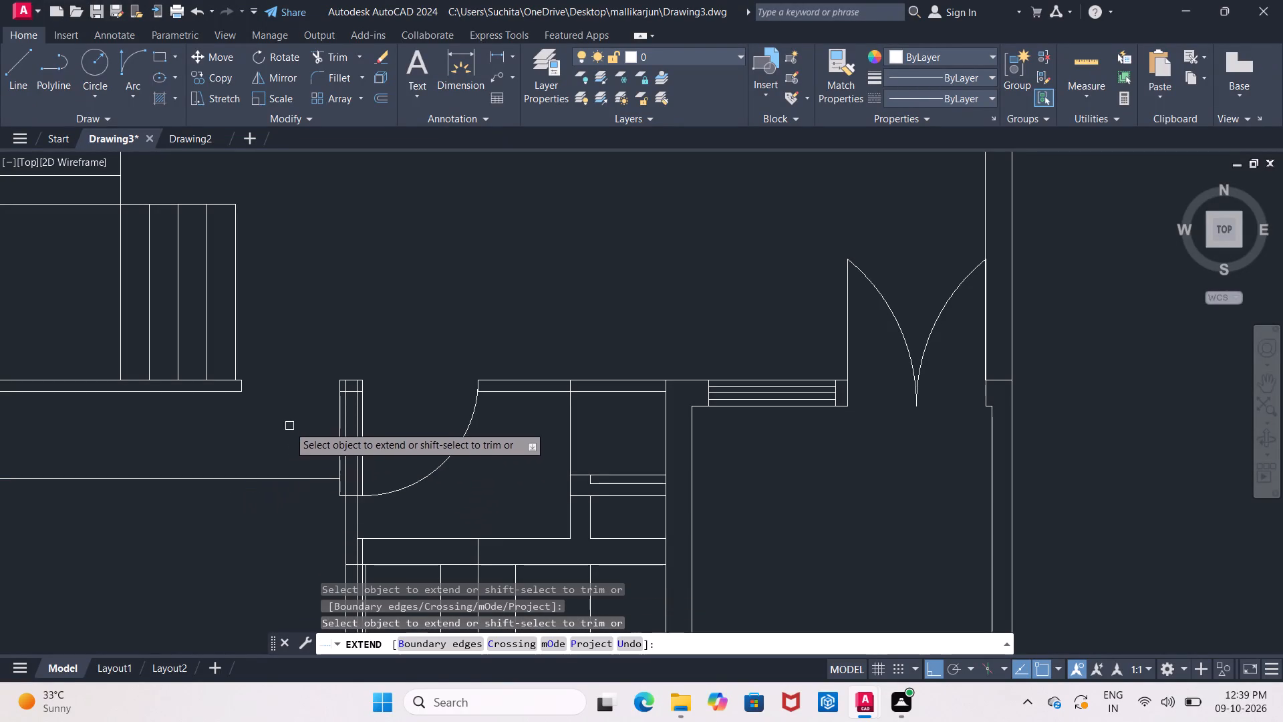
click(300, 477)
key(Escape)
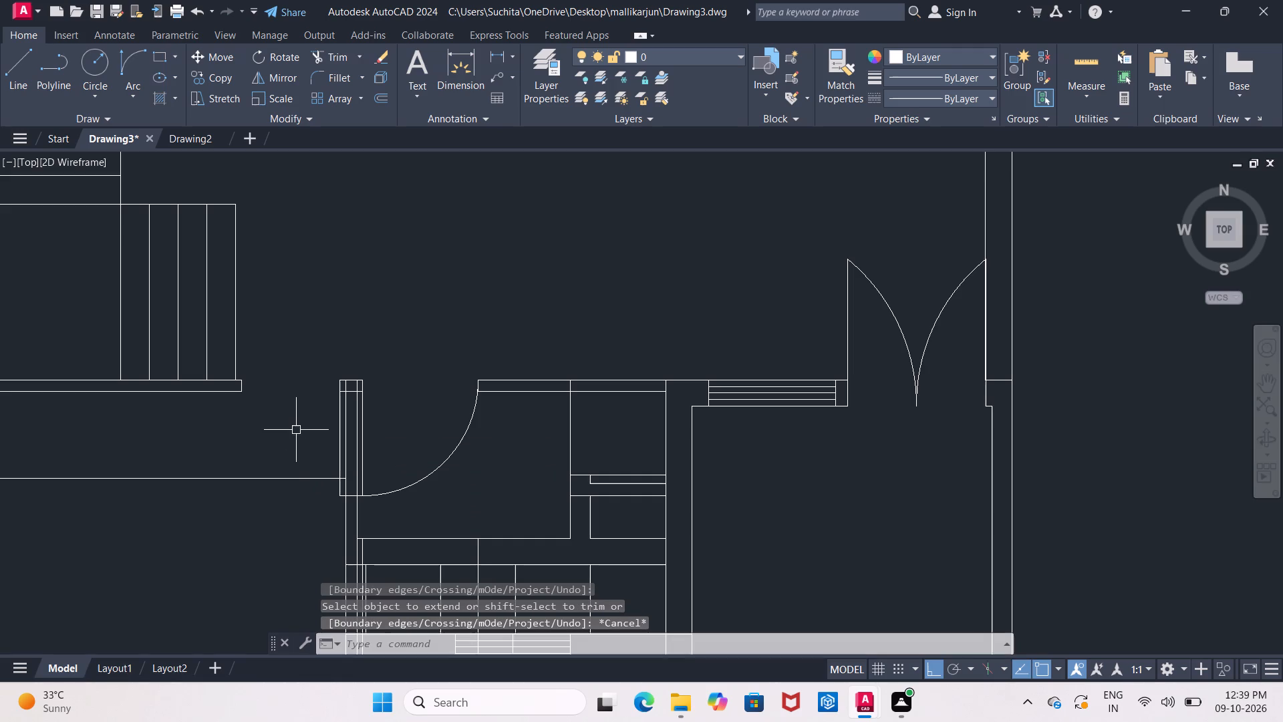
Trim away the short horizontal line joining the south ends of the two door leaves across the wall between them.
text(tr)
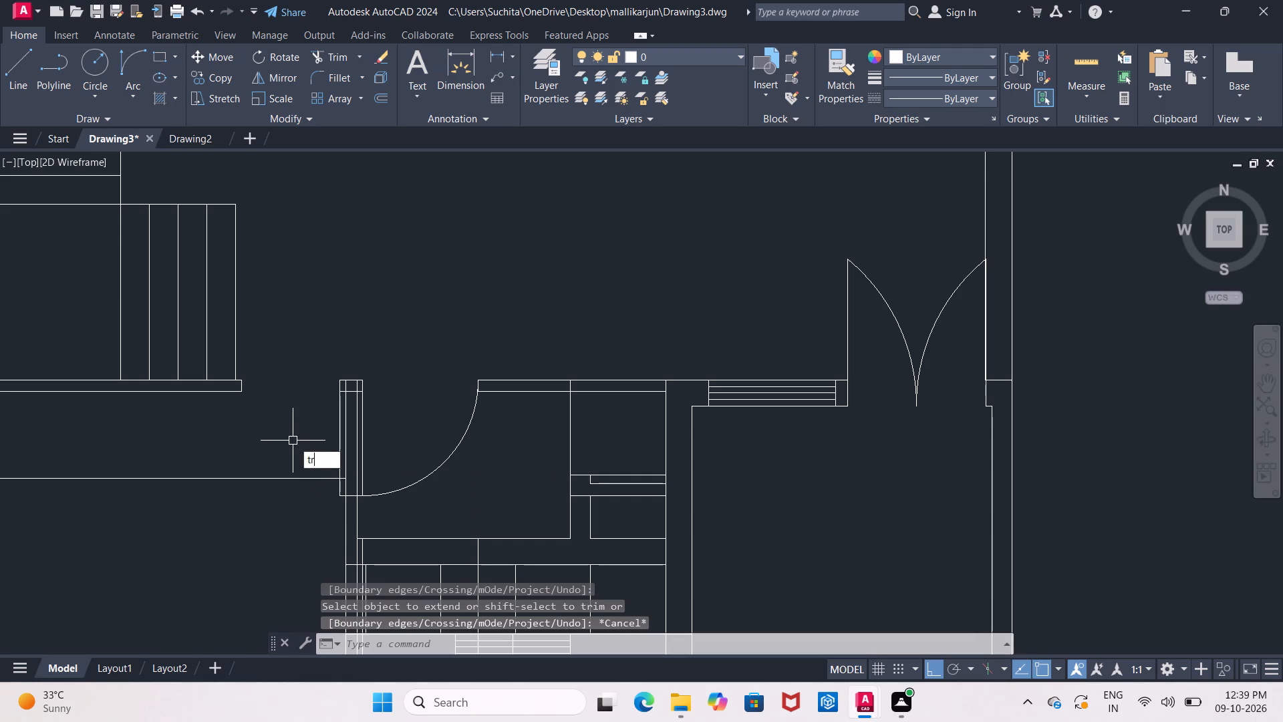
key(Return)
key(Return)
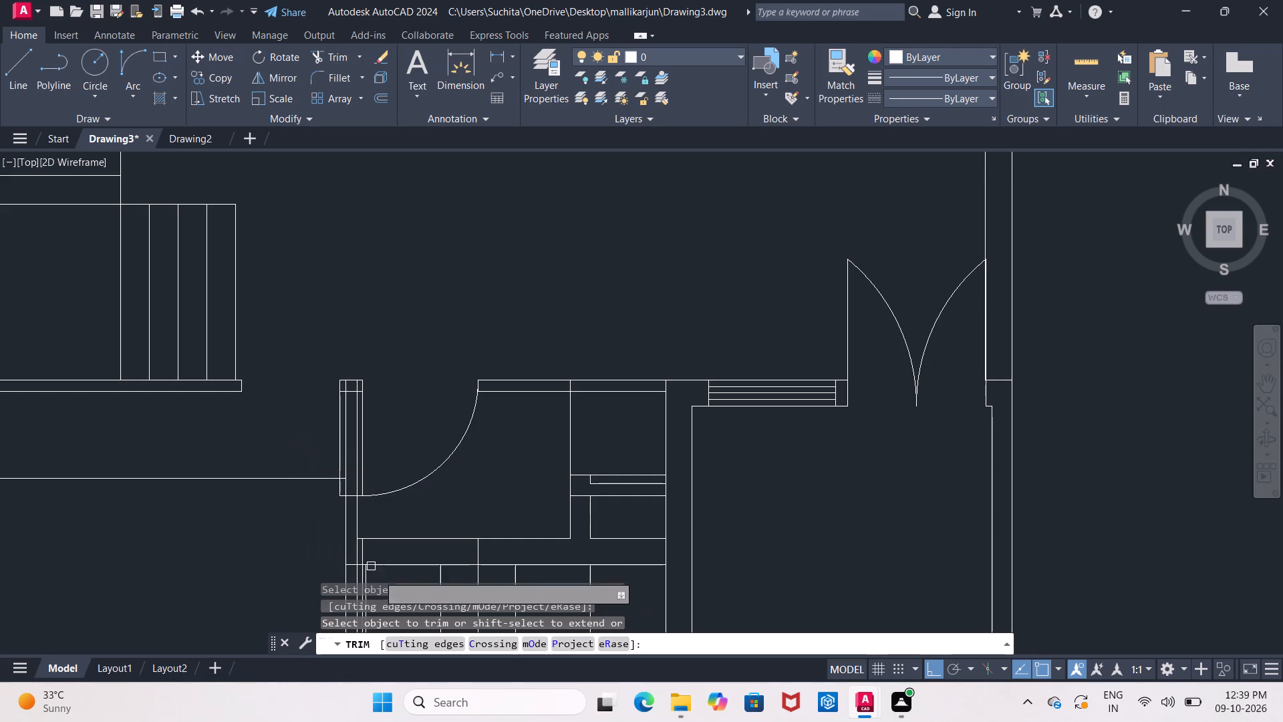
middle_drag(393, 437, 377, 350)
scroll(376, 358, up, 2)
middle_drag(376, 358, 378, 346)
scroll(376, 358, up, 1)
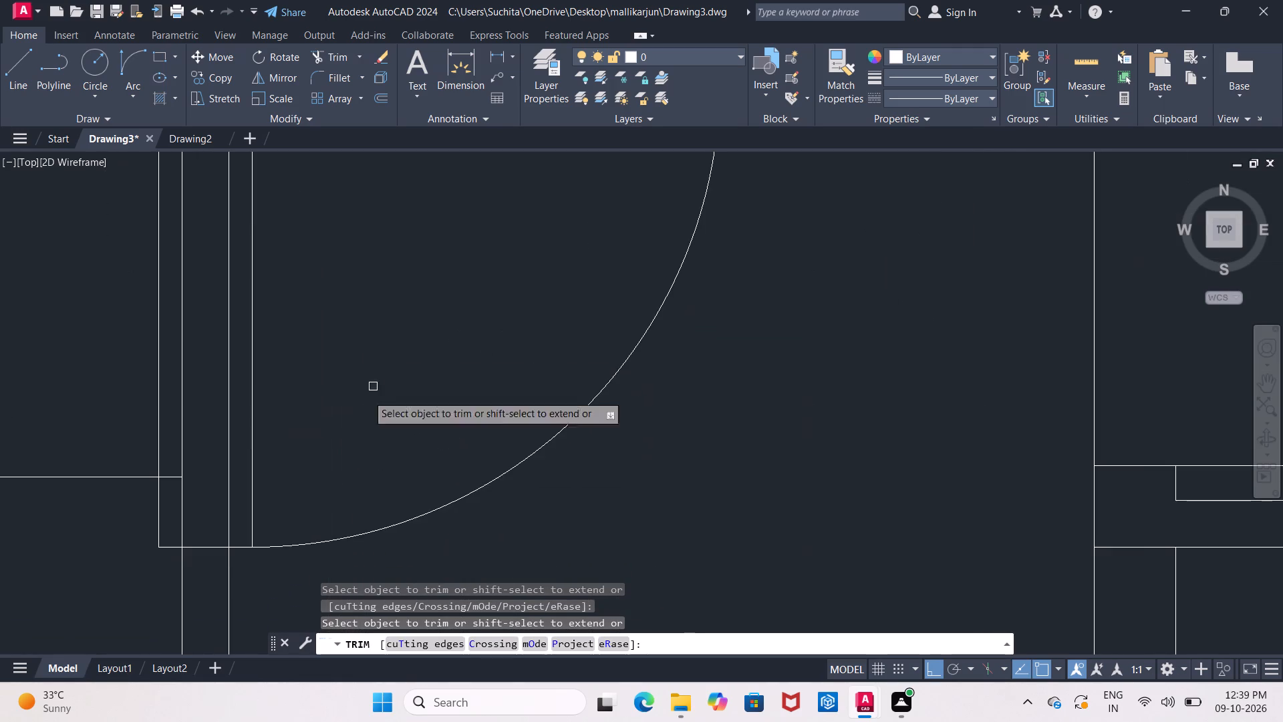
click(243, 544)
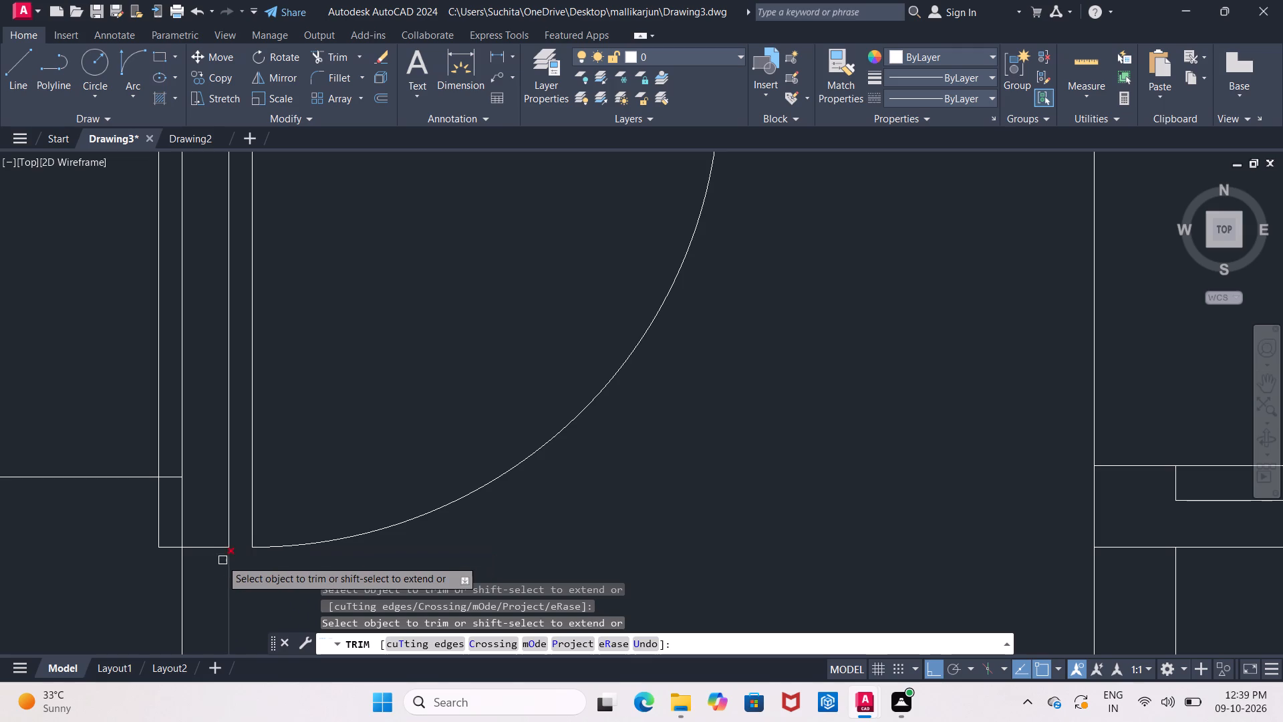
click(210, 545)
click(171, 547)
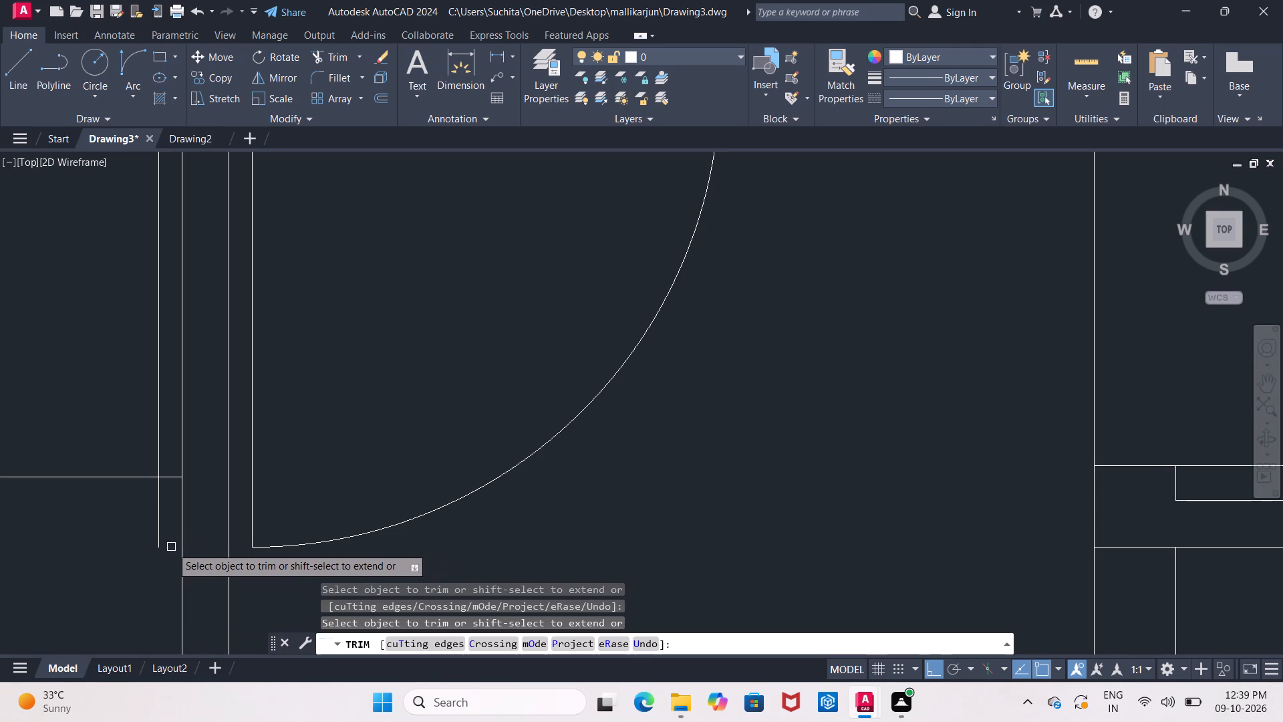
Trim the west door leaf back to the 2'6" offset line, and clear away that offset line.
click(159, 503)
click(171, 479)
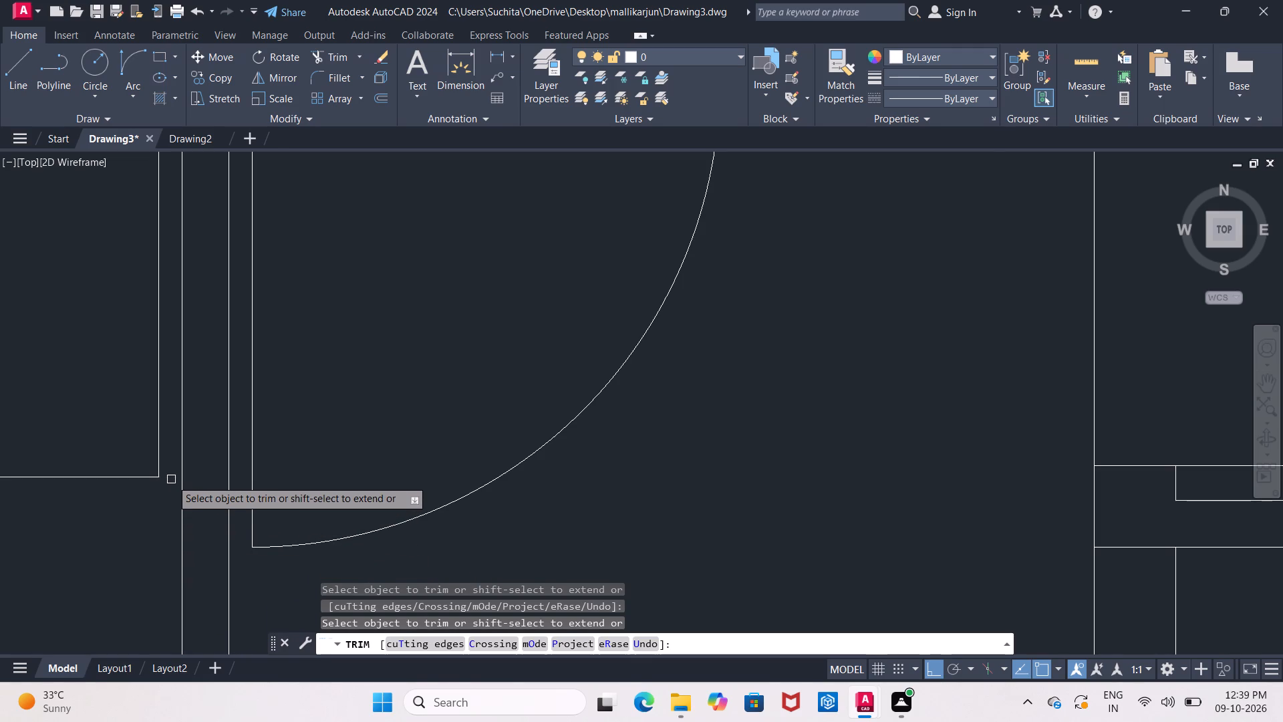
scroll(168, 483, down, 3)
middle_drag(160, 514, 206, 504)
scroll(160, 514, down, 1)
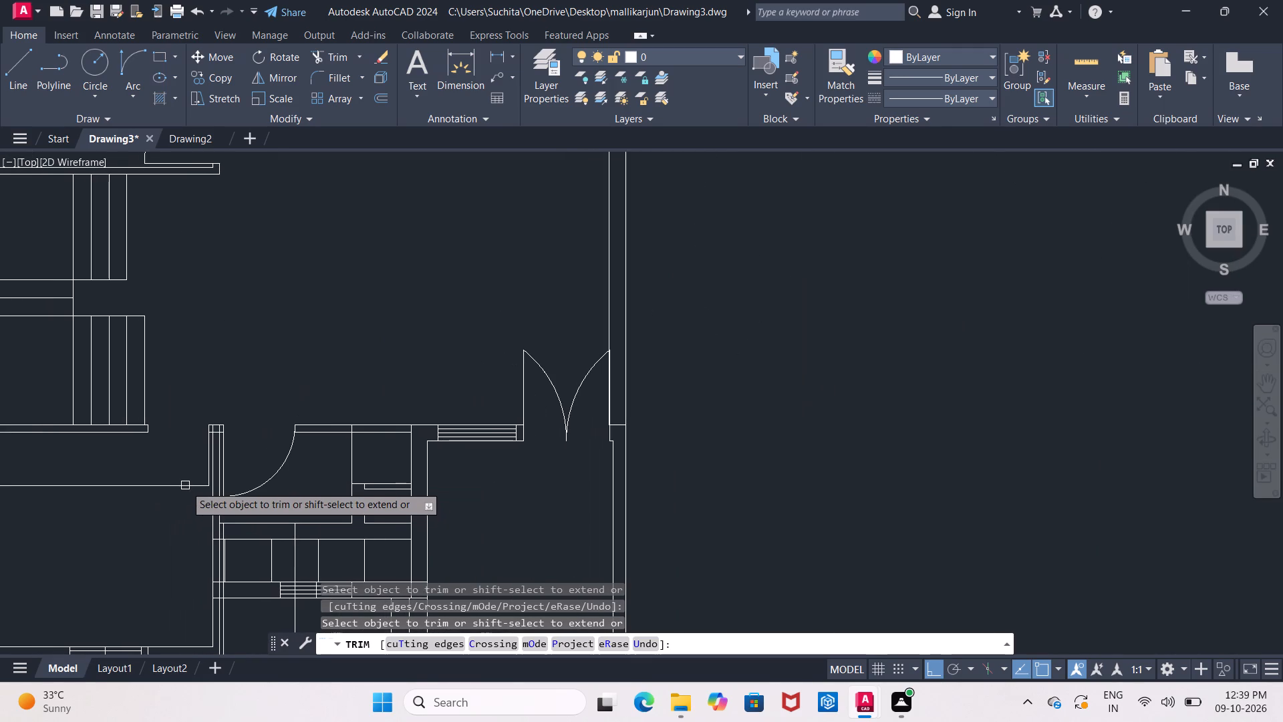
click(185, 485)
scroll(186, 449, up, 2)
middle_drag(186, 449, 191, 431)
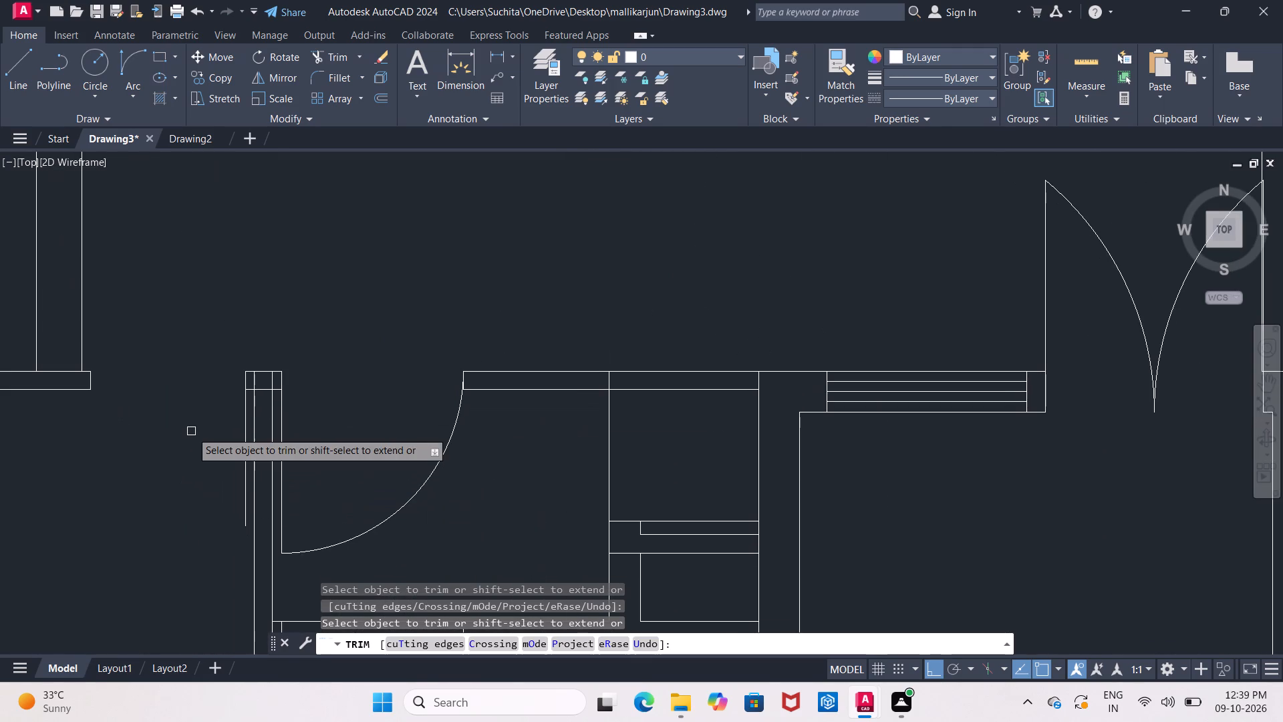
key(Escape)
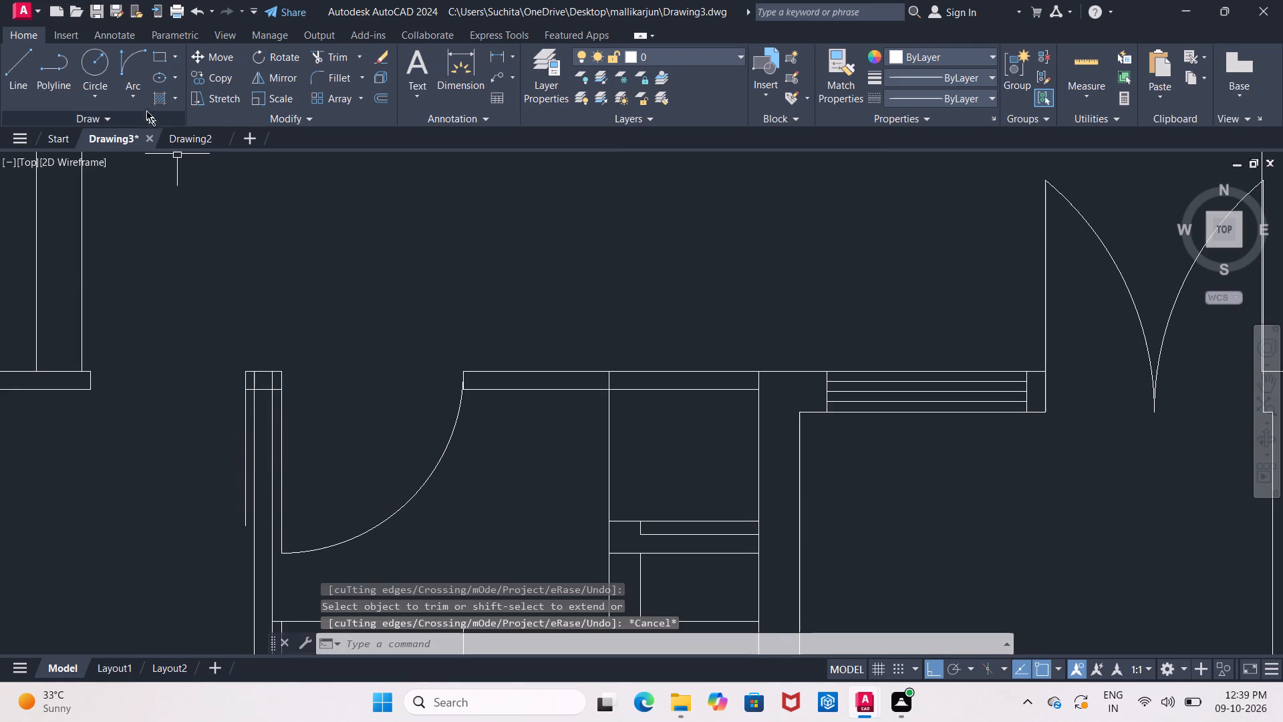
Draw a start-end-direction door swing arc from the west opening's wall corner to the west leaf's south end, starting southward.
click(138, 97)
click(173, 299)
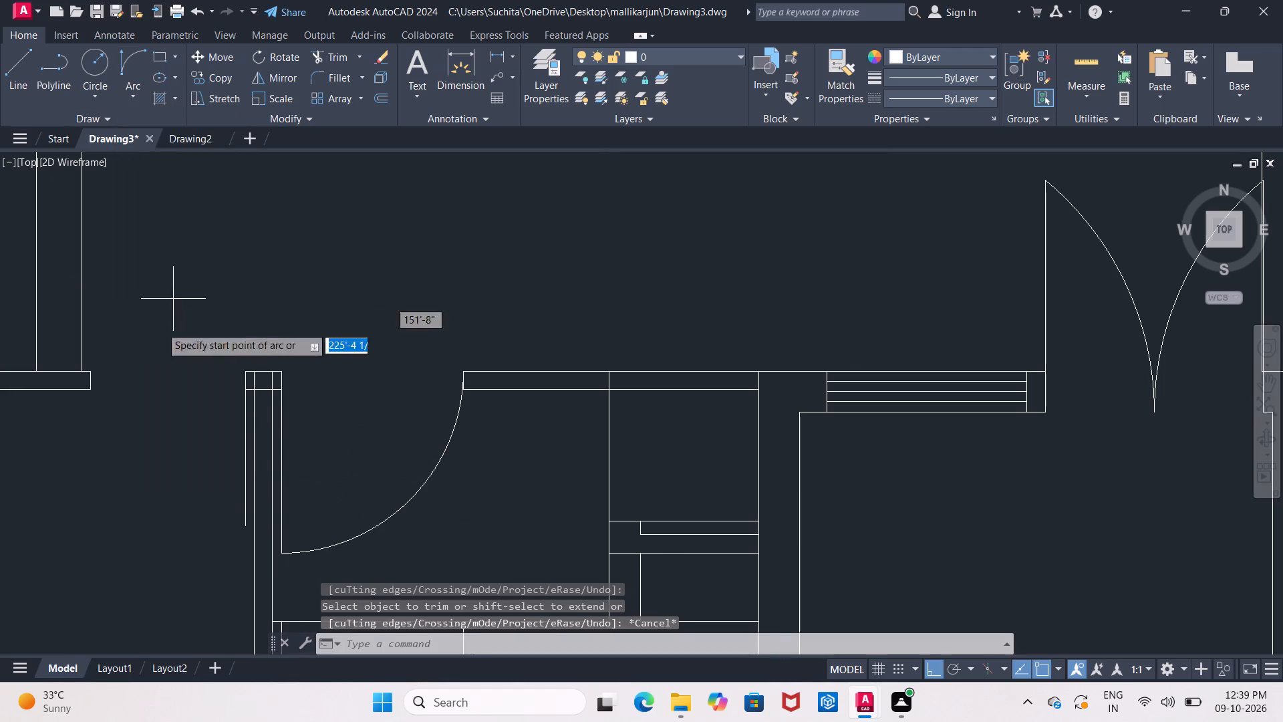
click(92, 376)
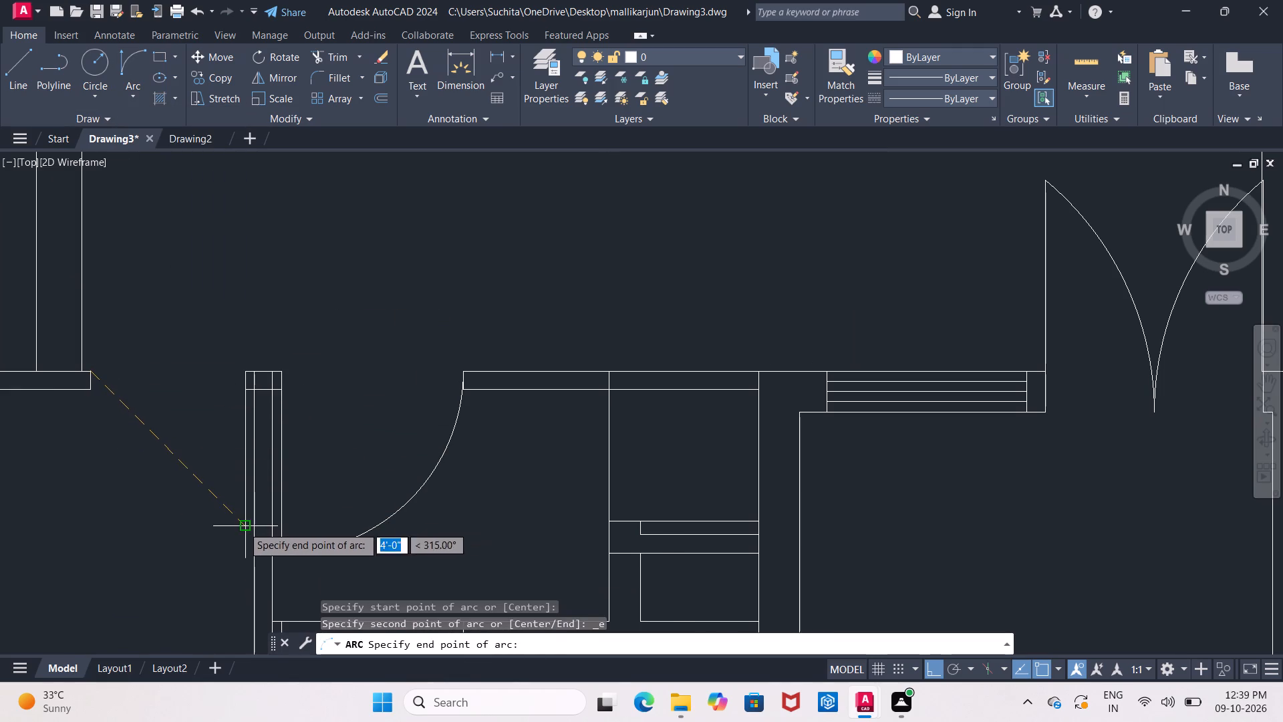
click(243, 526)
click(200, 533)
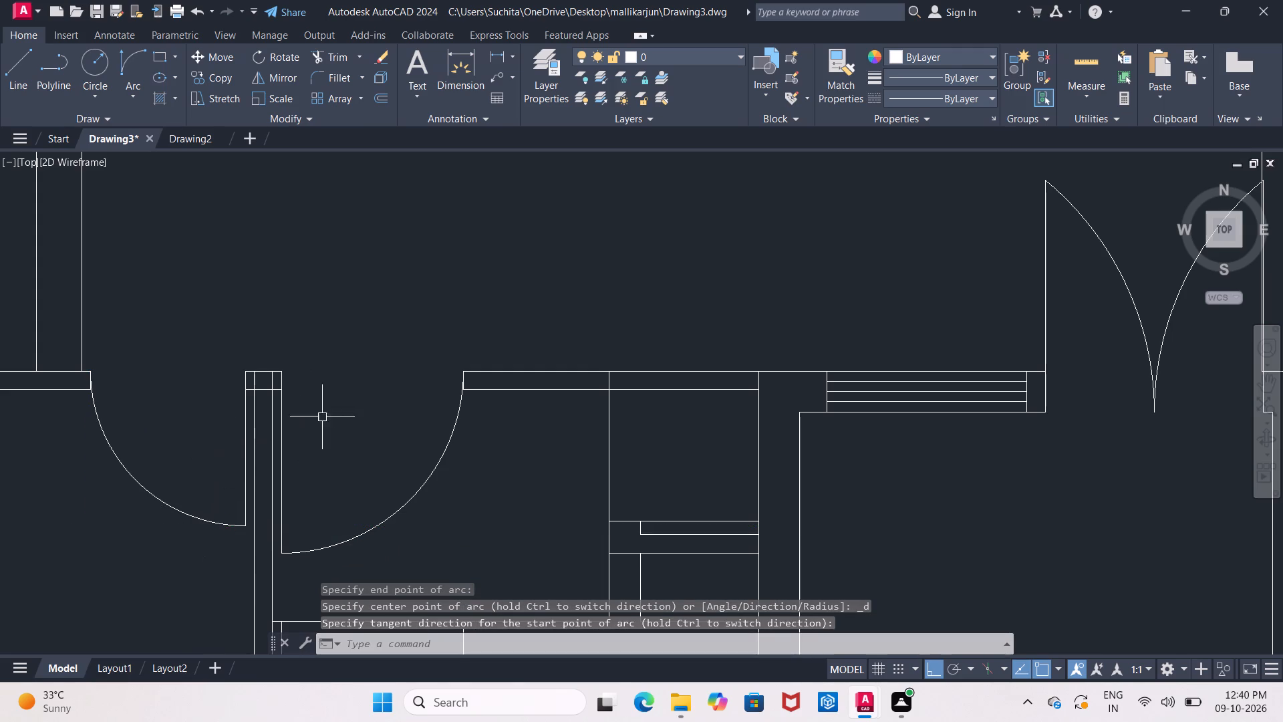
key(Escape)
Trim the wall lines crossing inside the junction between the two door openings so the north-south wall joins the east-west wall cleanly.
text(tr)
key(Return)
key(Return)
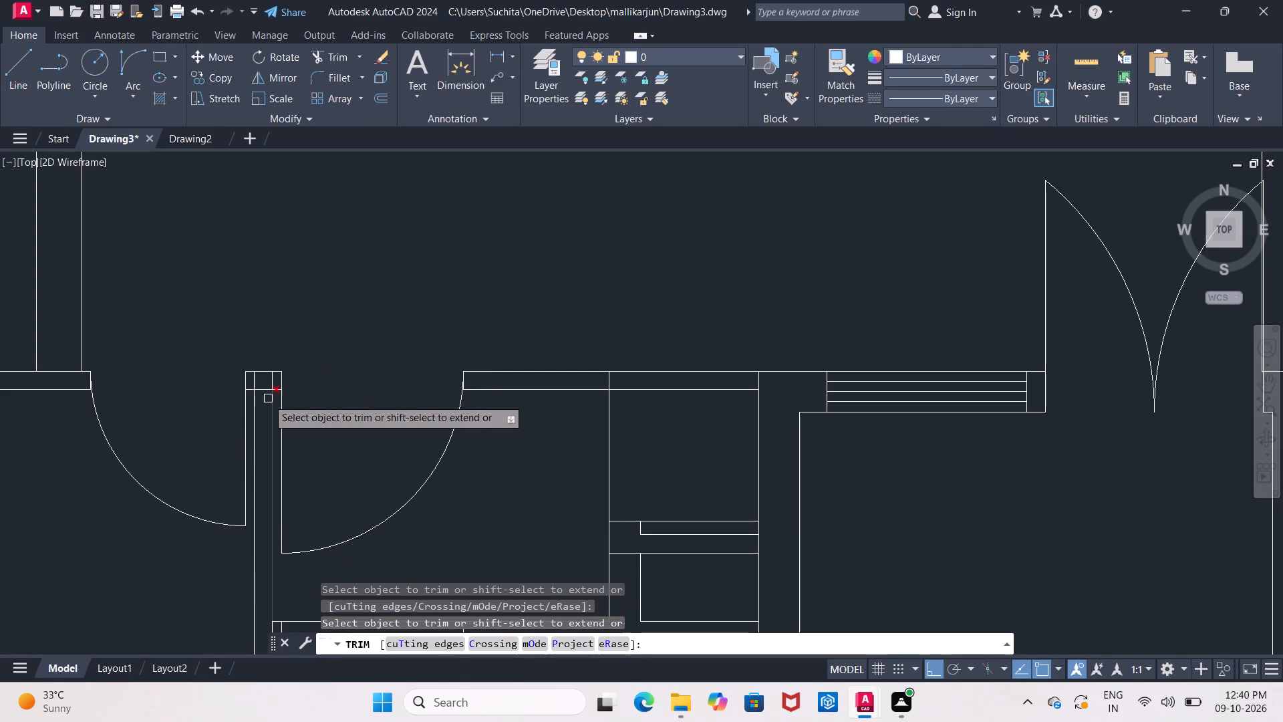
scroll(265, 396, up, 2)
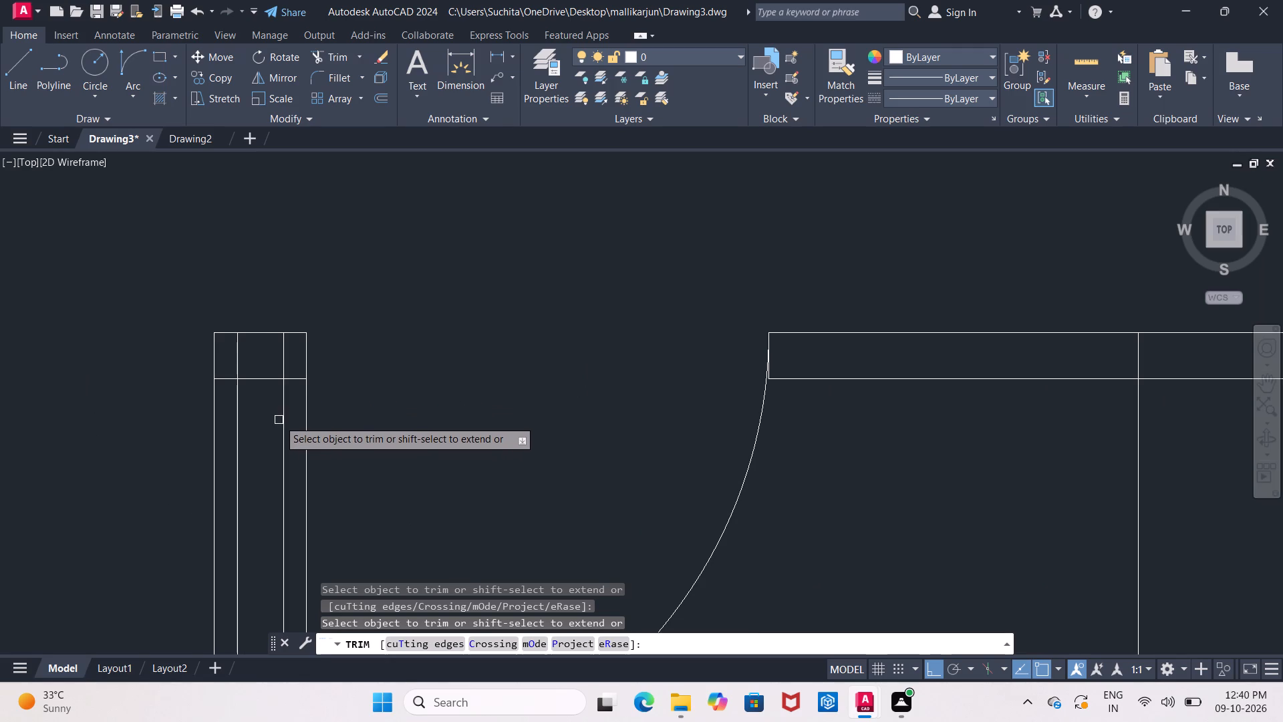
click(235, 366)
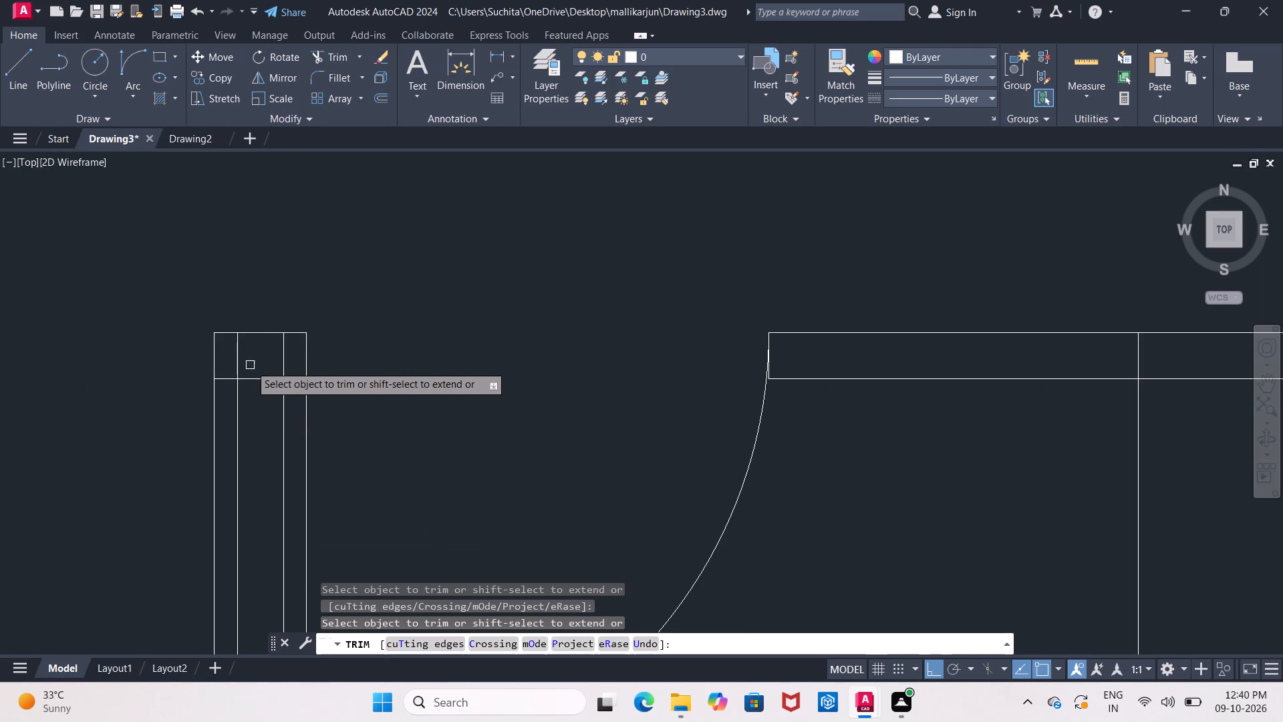
drag(229, 356, 244, 358)
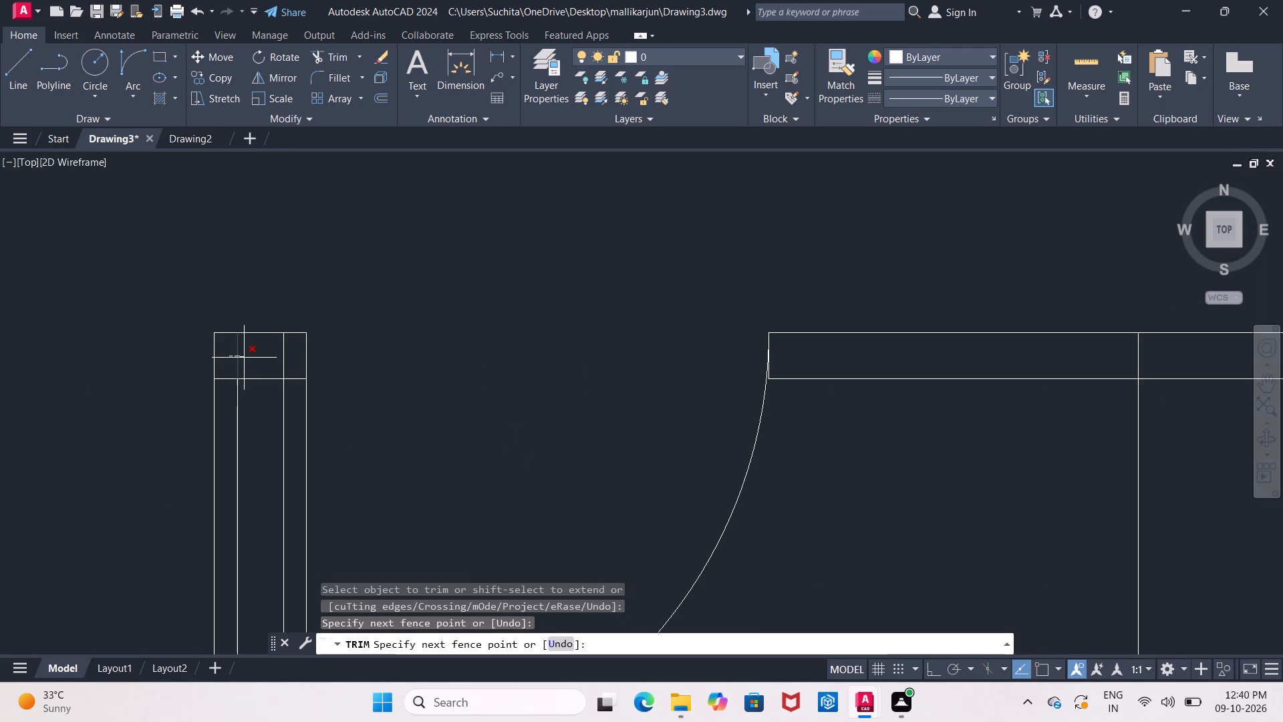
drag(244, 358, 291, 357)
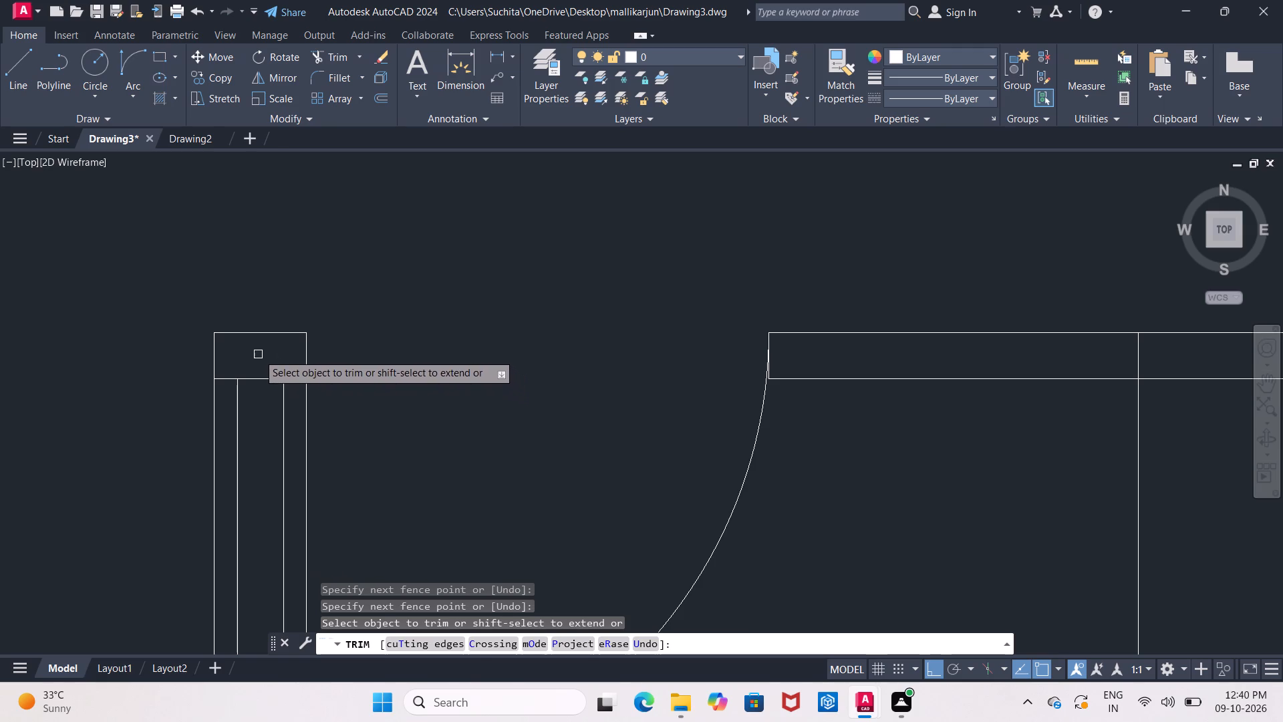
drag(257, 353, 259, 427)
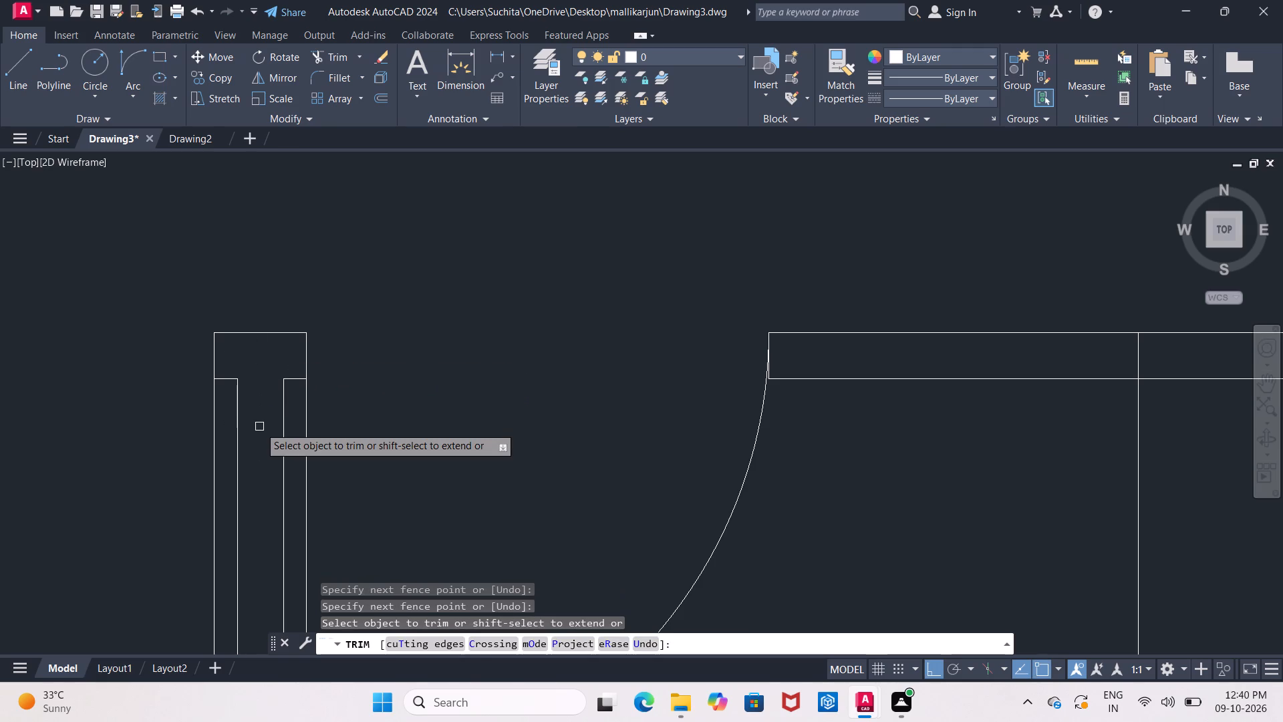
scroll(260, 427, down, 1)
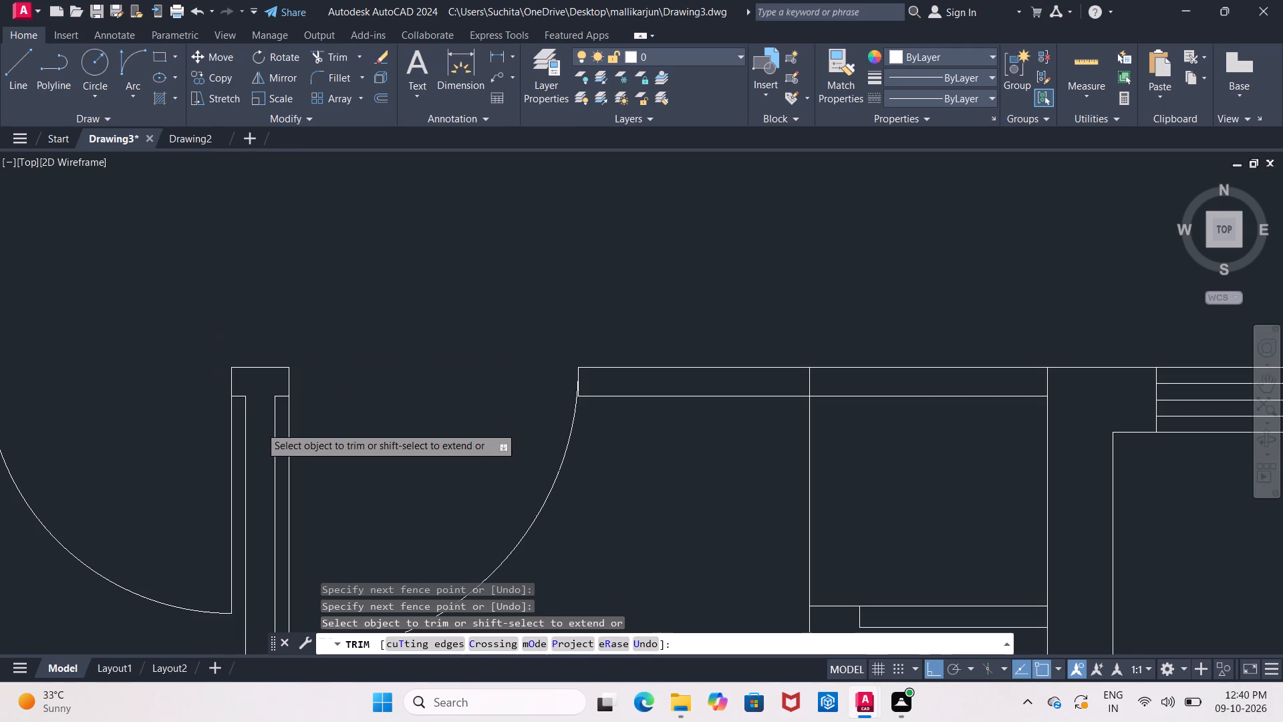
middle_drag(260, 427, 254, 396)
scroll(254, 396, down, 1)
middle_drag(250, 398, 237, 387)
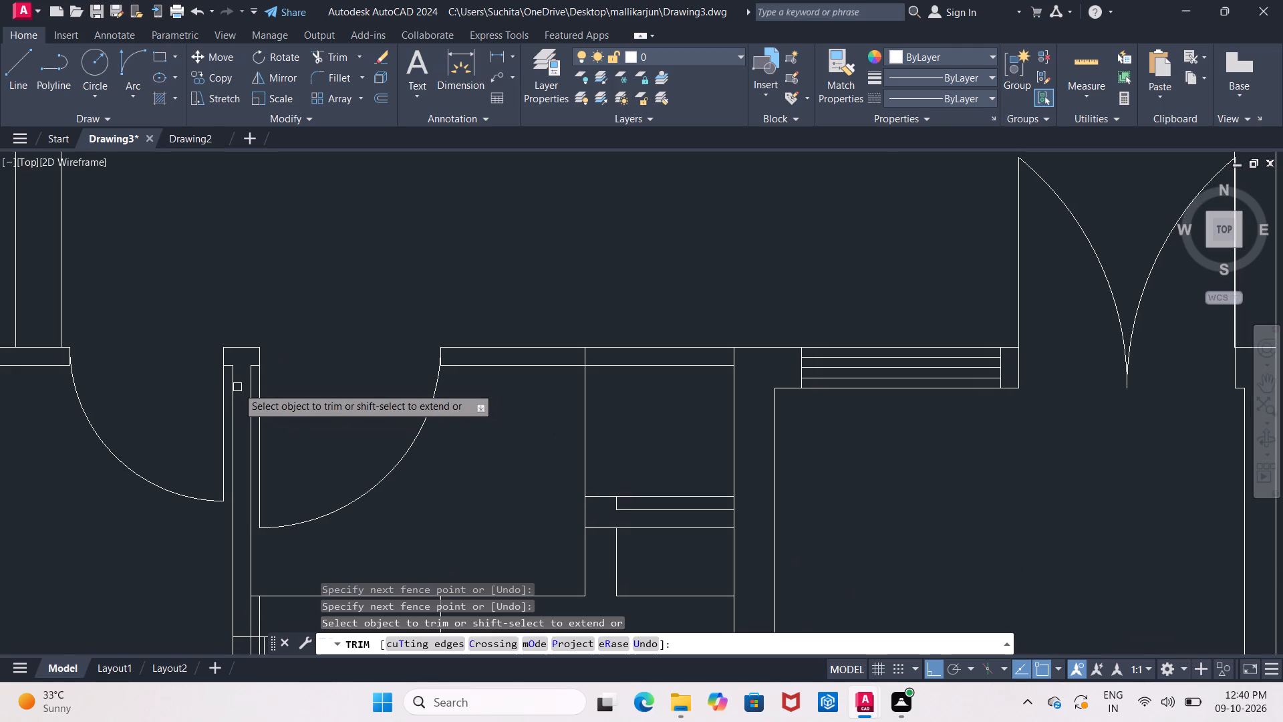
scroll(237, 387, down, 2)
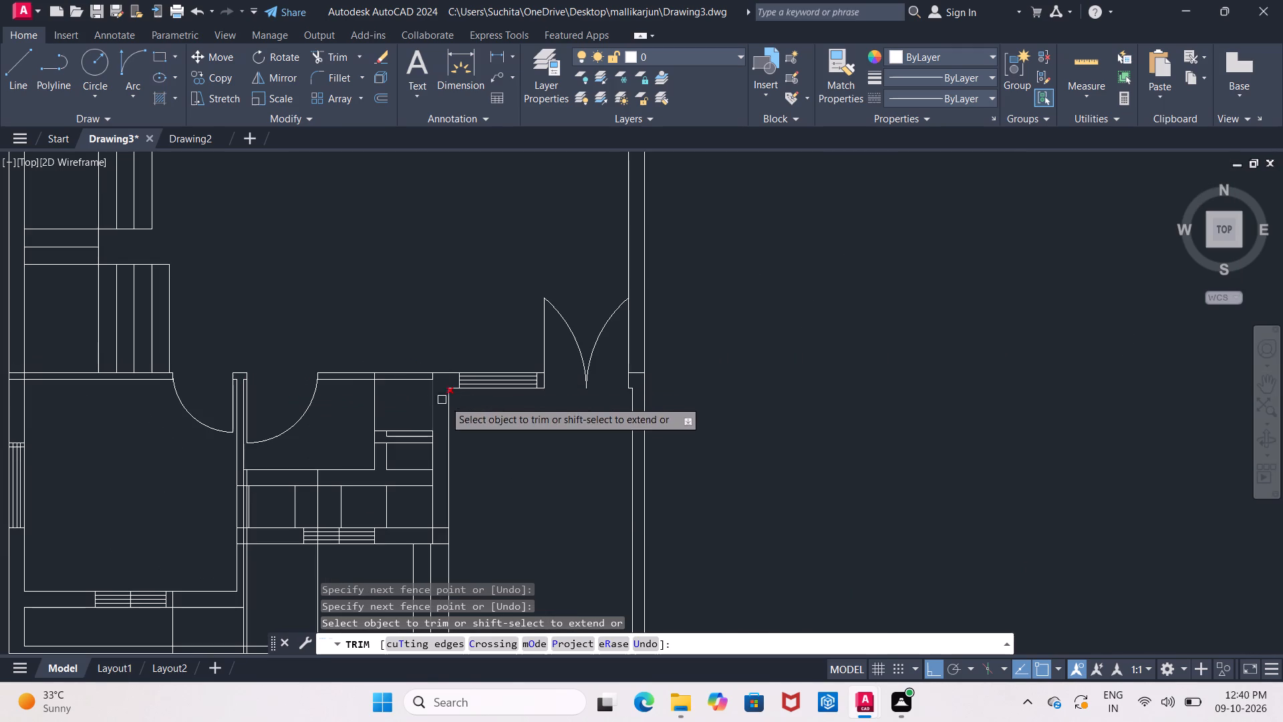
middle_drag(525, 406, 507, 376)
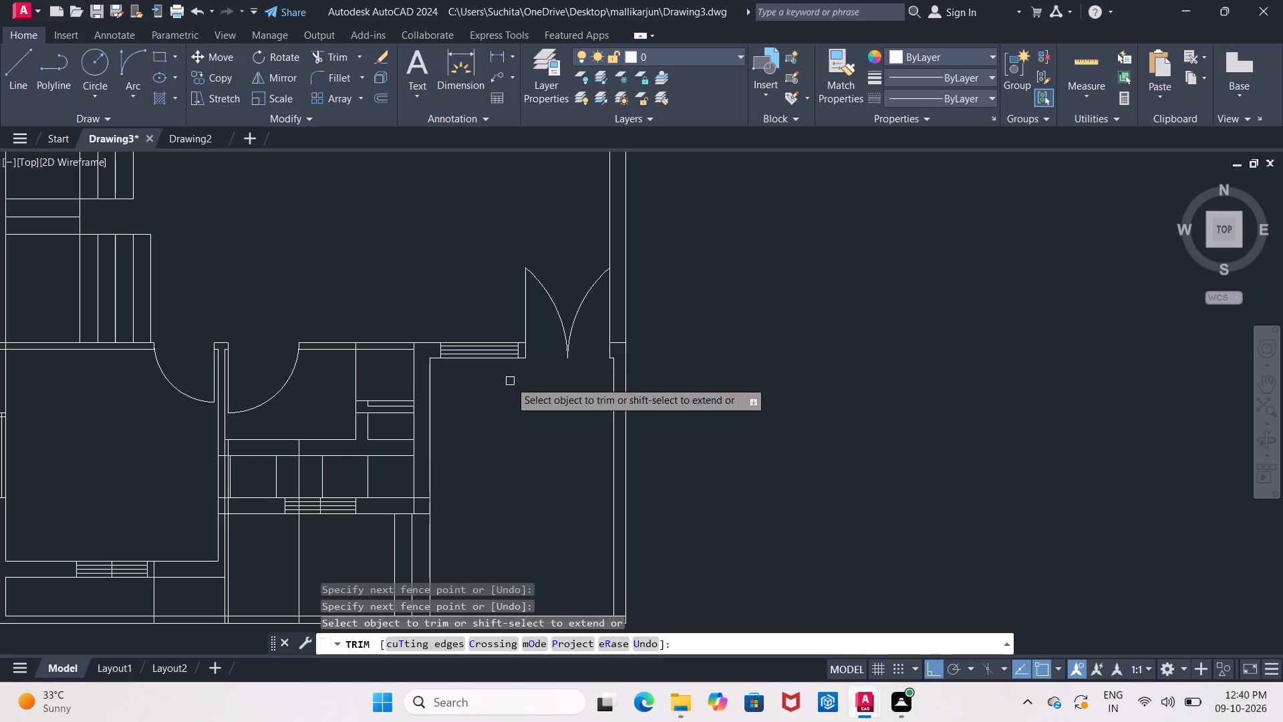
key(Escape)
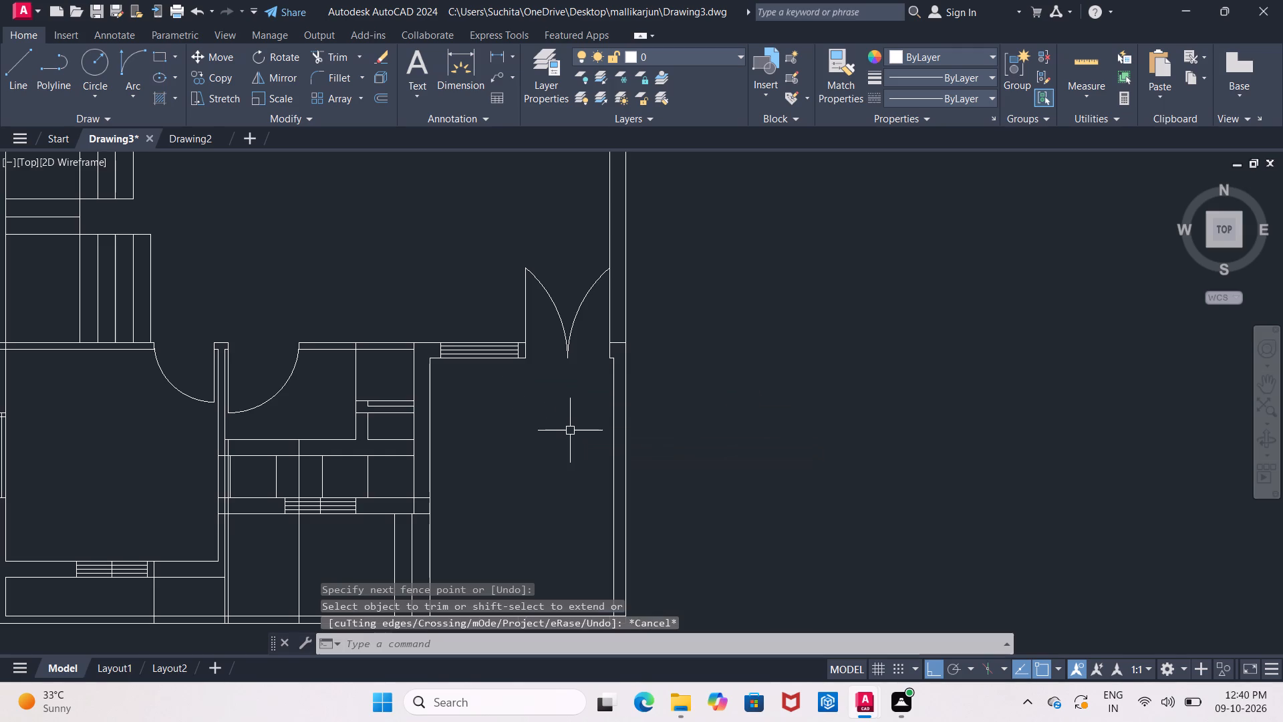
Measure the southeast room's inside width along its south wall with a linear dimension.
scroll(570, 431, down, 2)
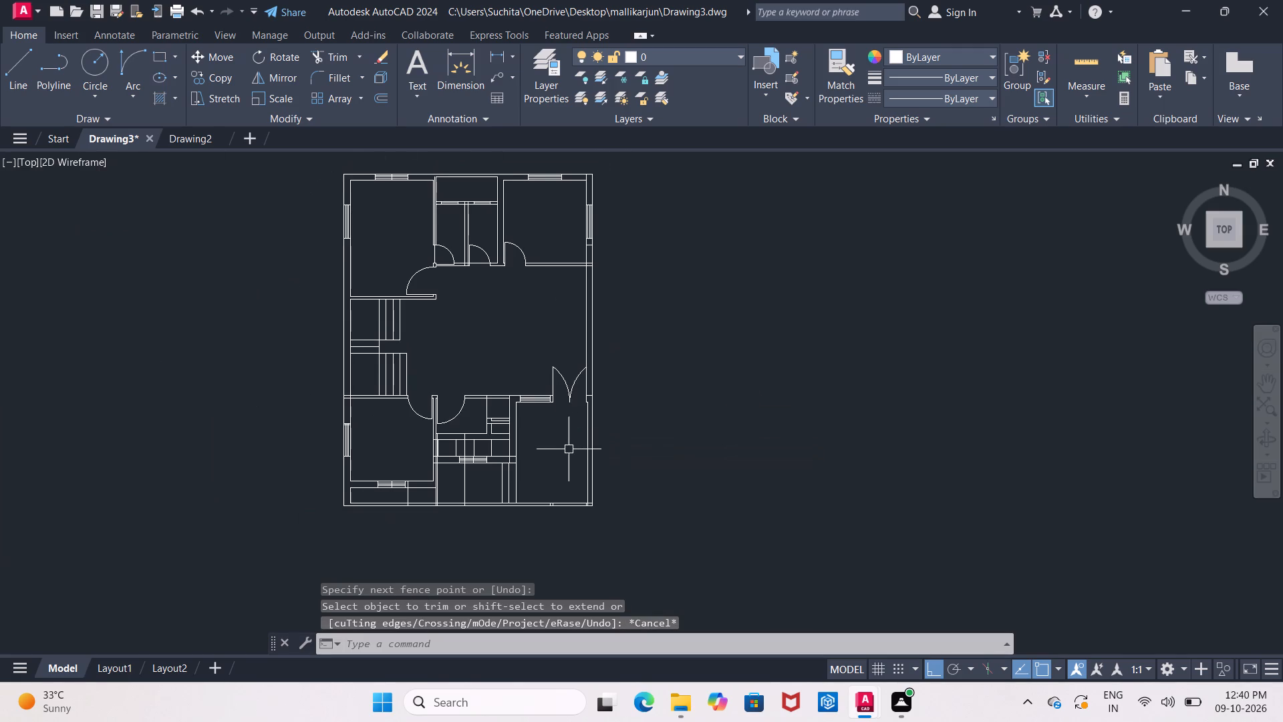
middle_drag(563, 440, 501, 285)
scroll(501, 285, up, 1)
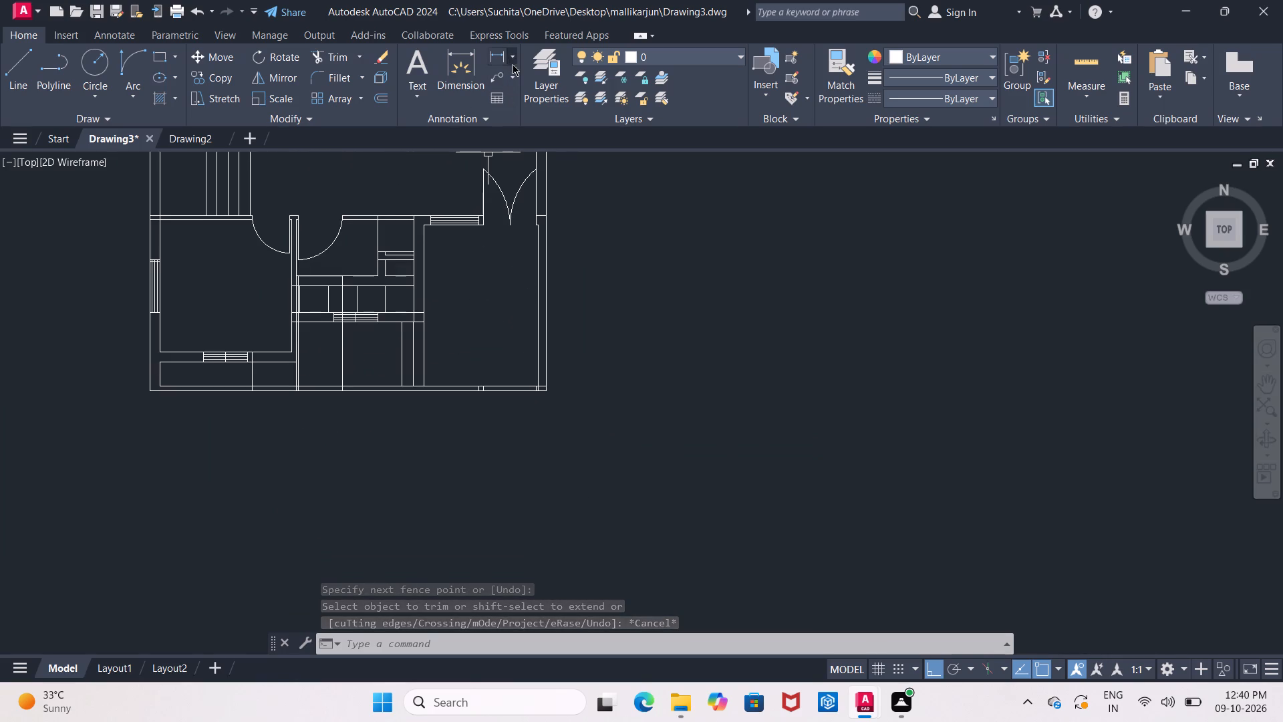
click(501, 57)
scroll(441, 349, up, 1)
middle_drag(440, 348, 412, 284)
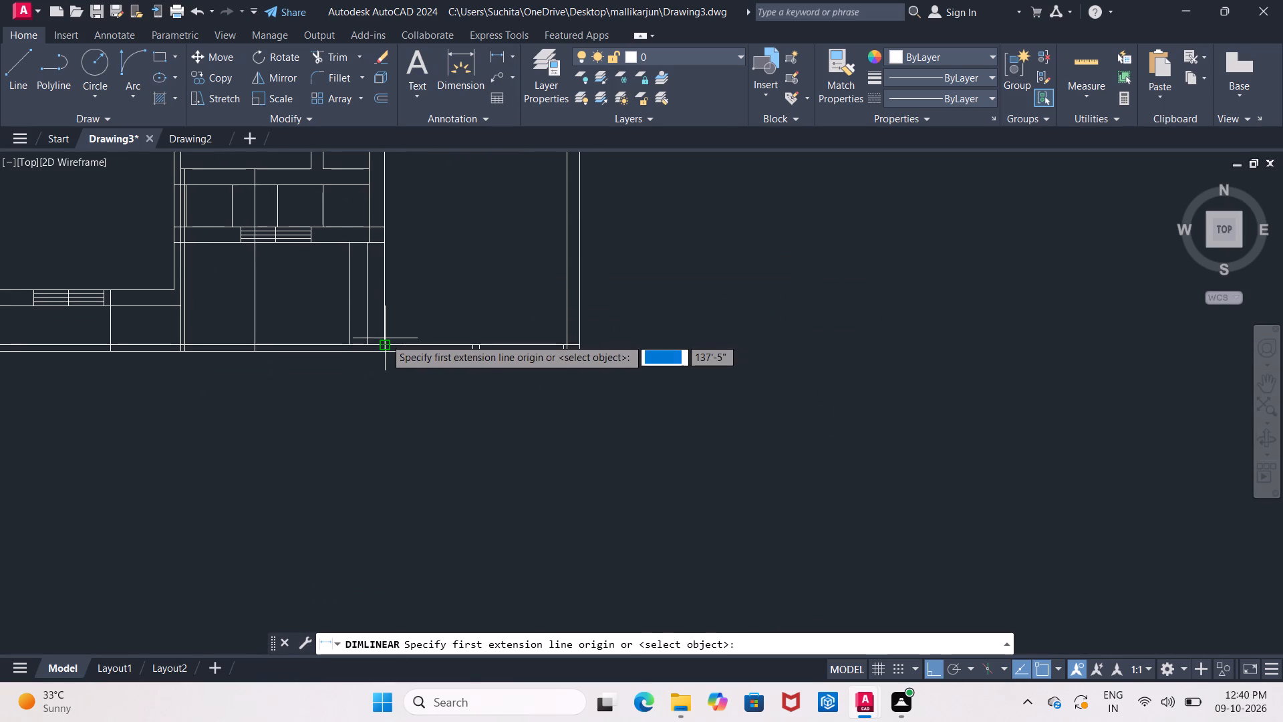
click(385, 343)
scroll(545, 328, up, 3)
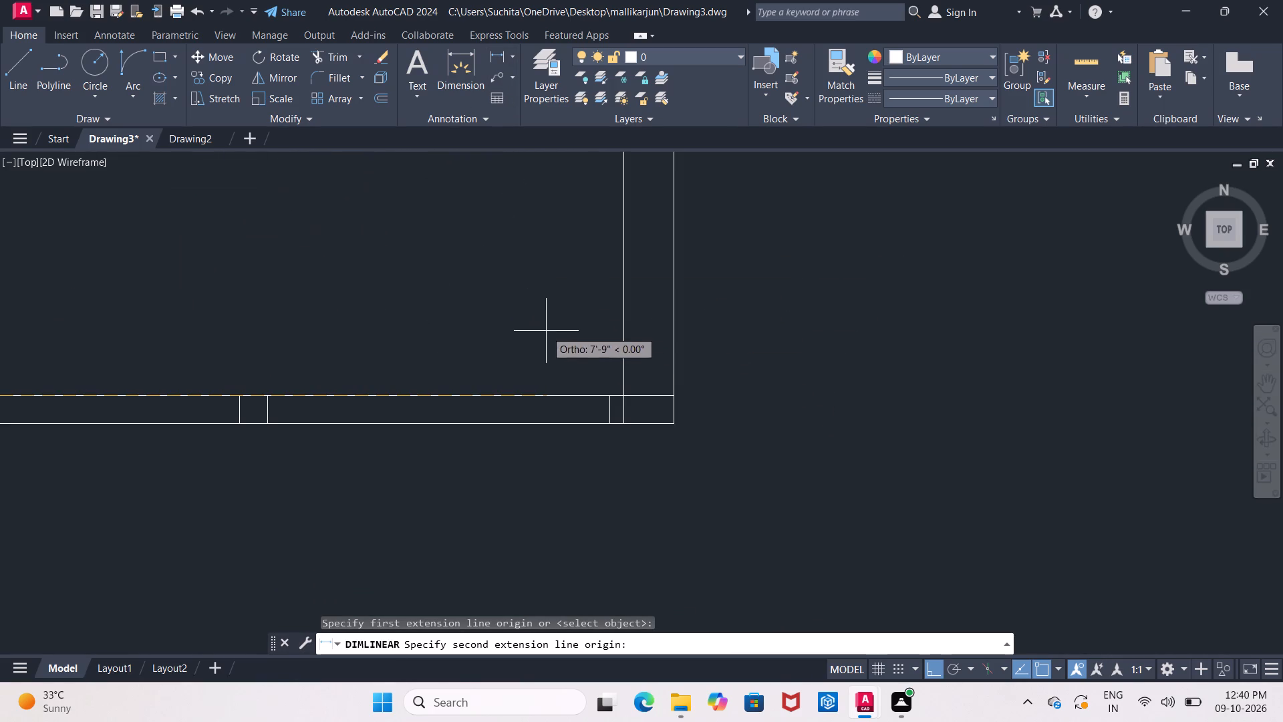
click(623, 395)
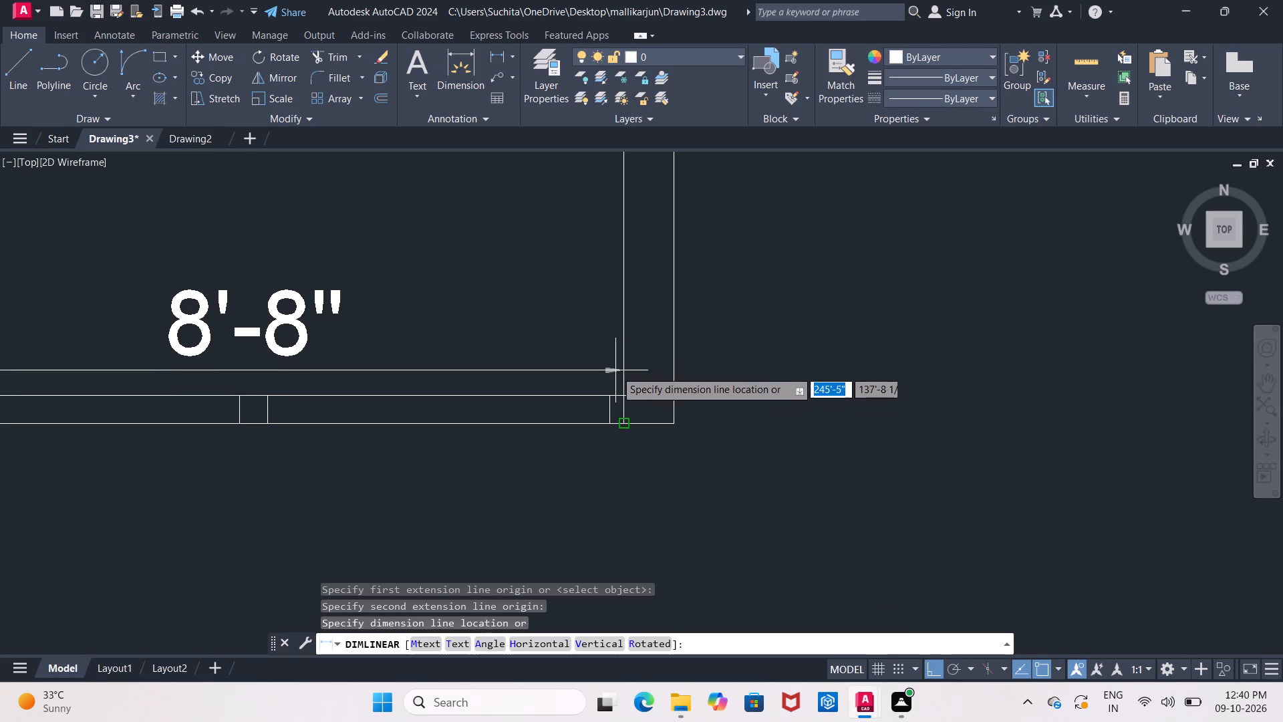
key(Escape)
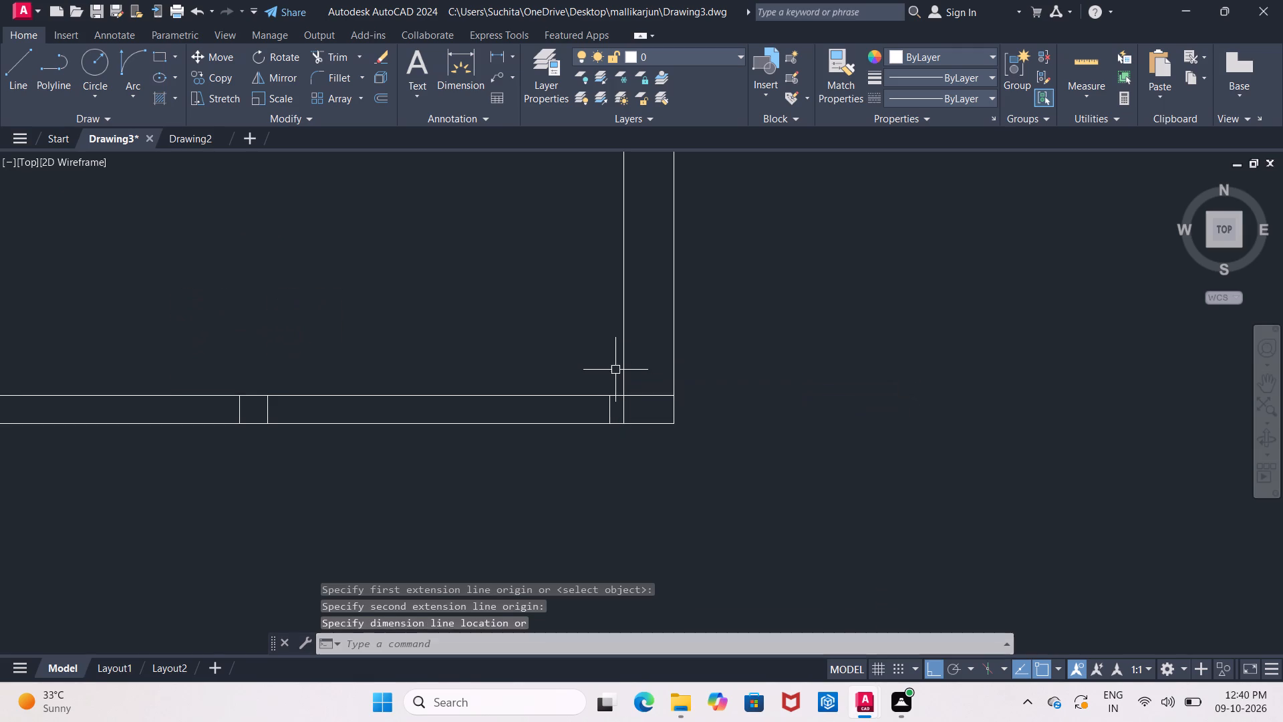
Erase the three leftover vertical lines in the southern space between the two north-south walls, below the double window.
scroll(615, 370, down, 3)
scroll(571, 332, down, 2)
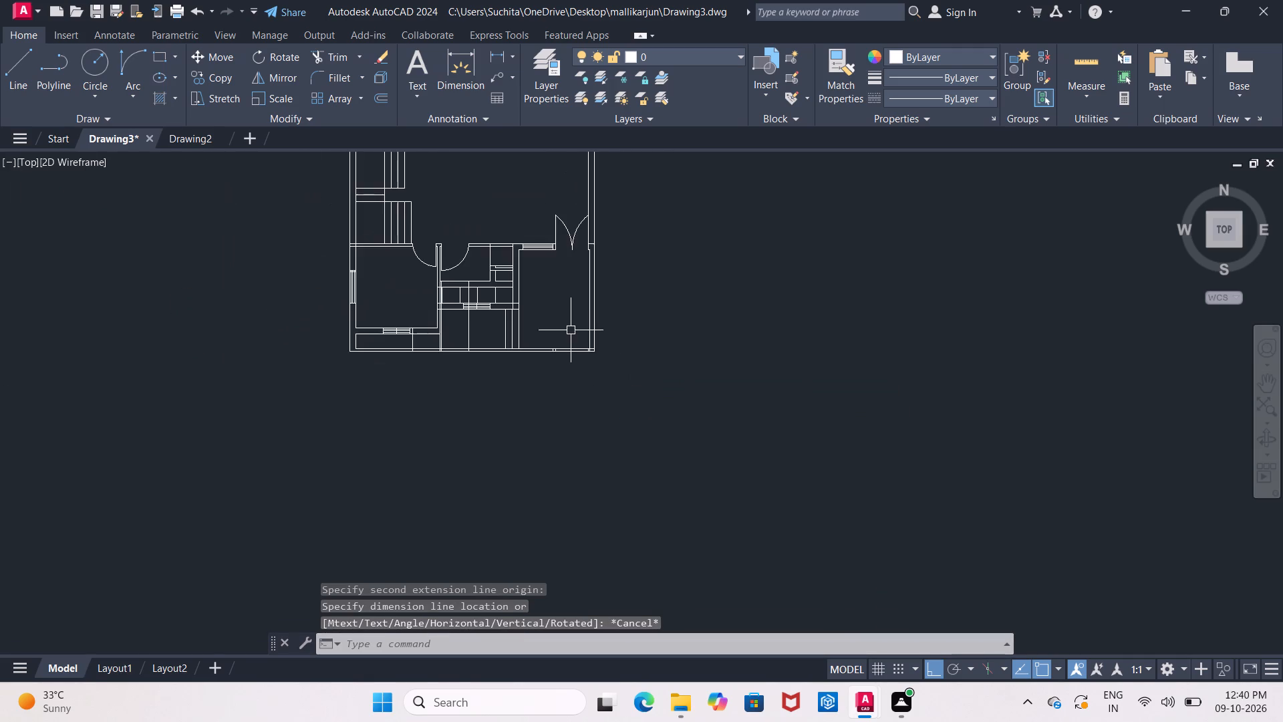
scroll(567, 327, up, 2)
middle_click(567, 326)
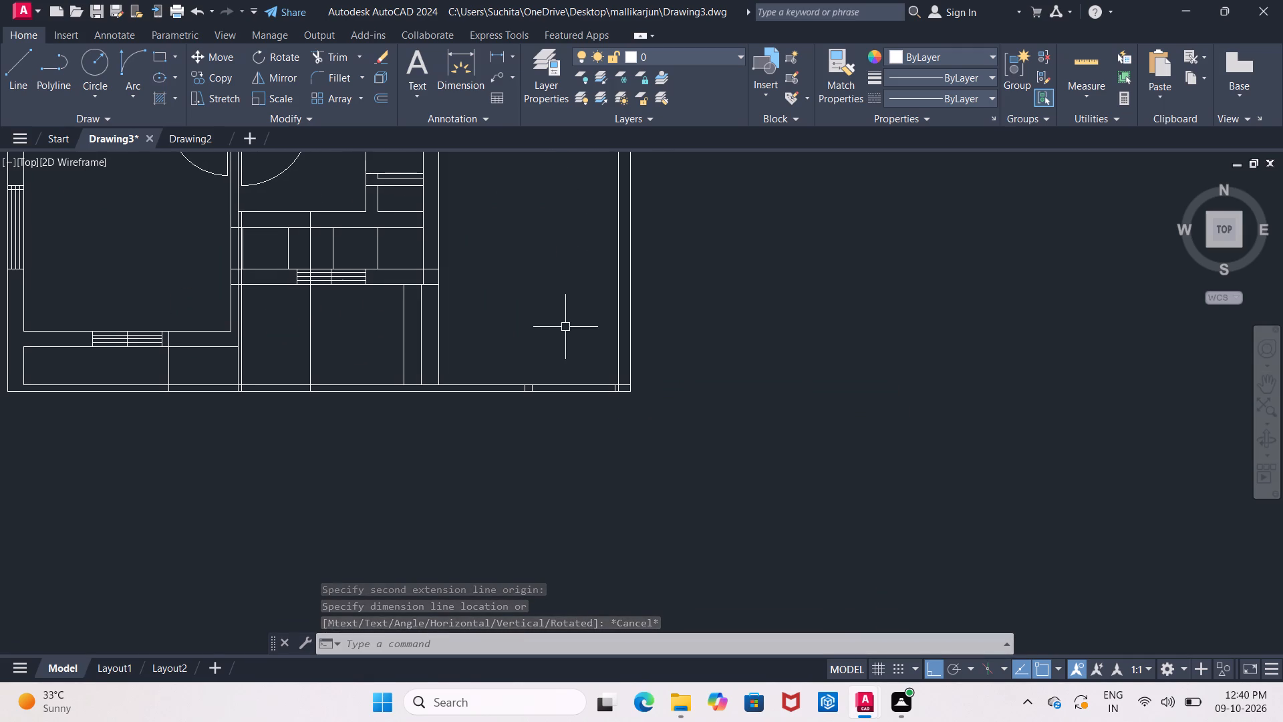
key(Escape)
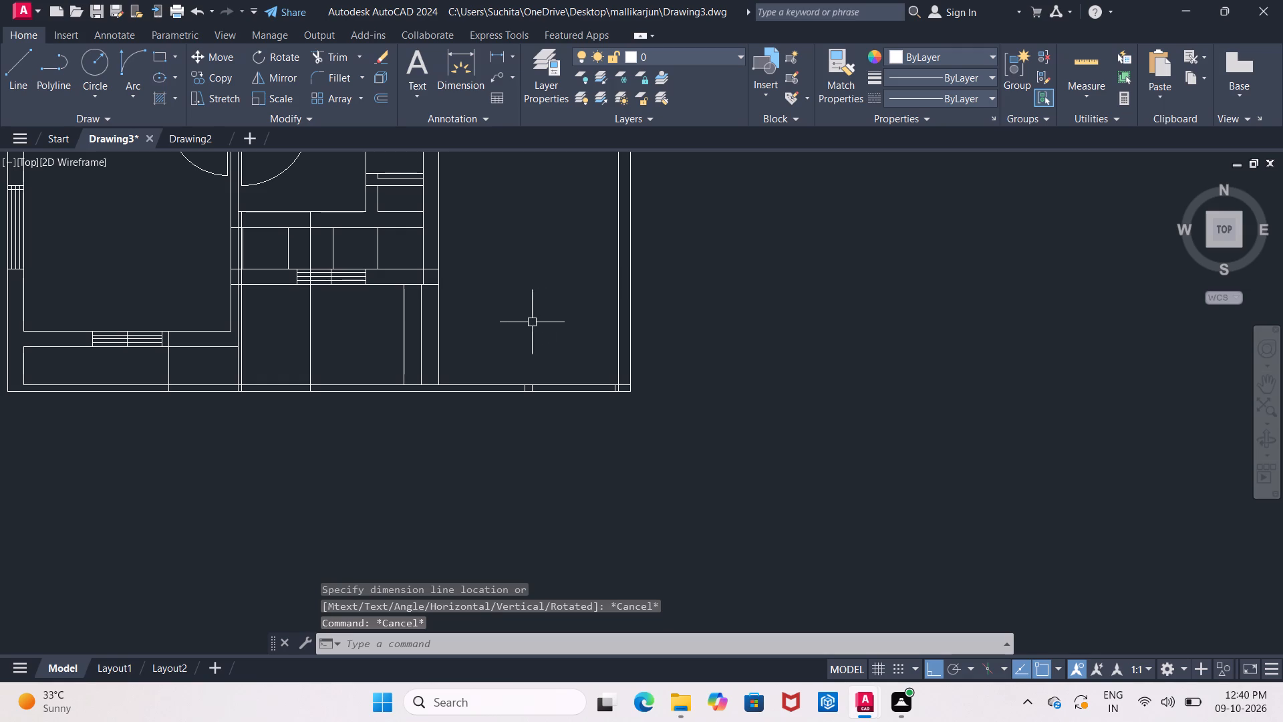
scroll(417, 349, down, 3)
scroll(436, 340, up, 1)
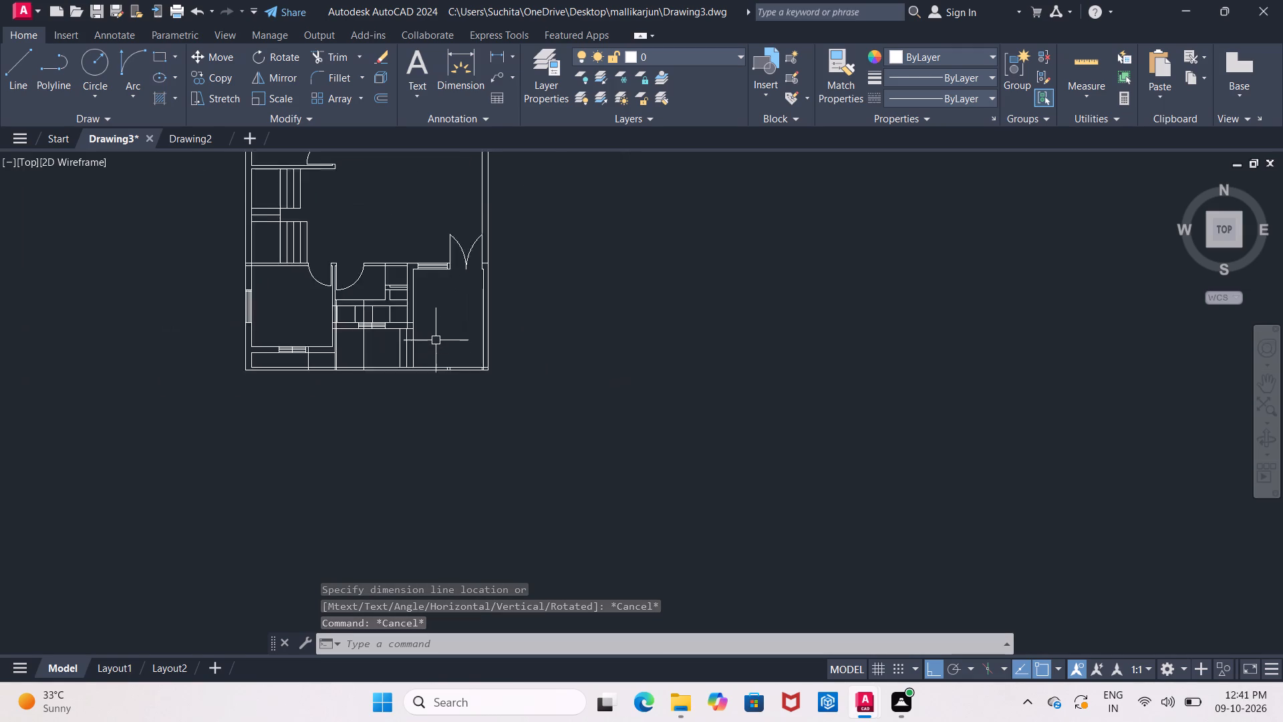
scroll(436, 340, up, 2)
click(360, 362)
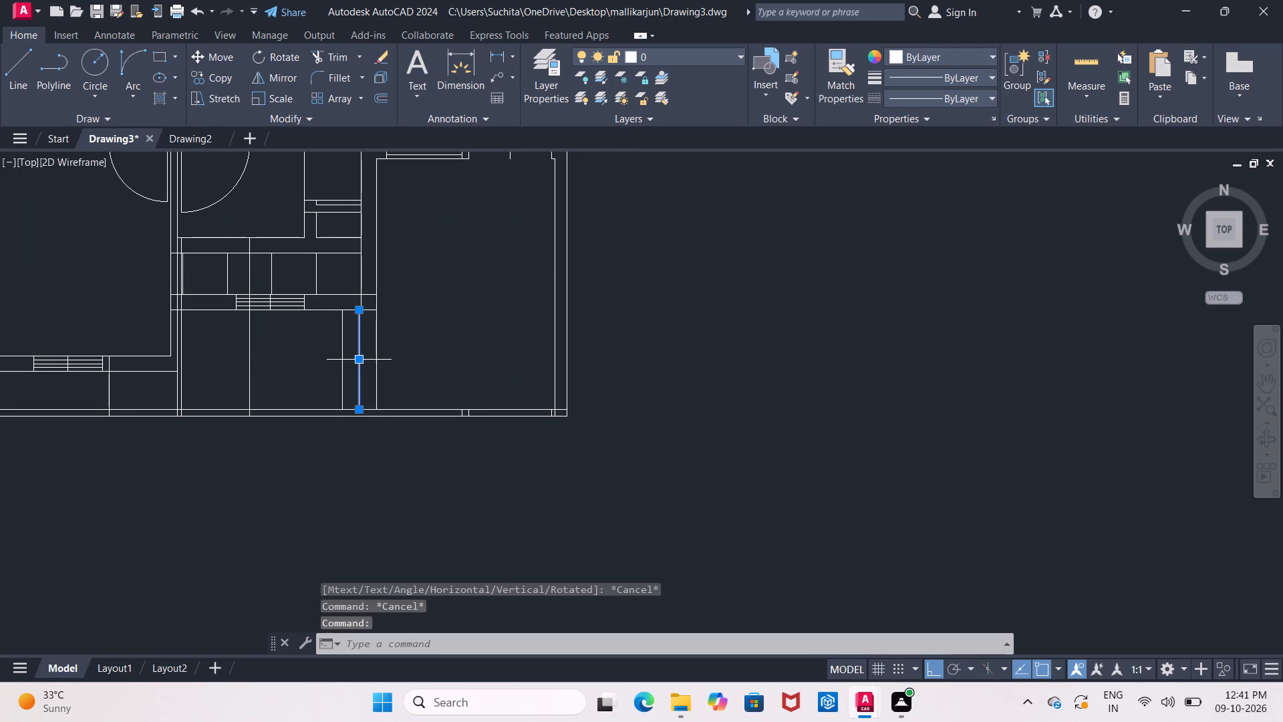
click(340, 364)
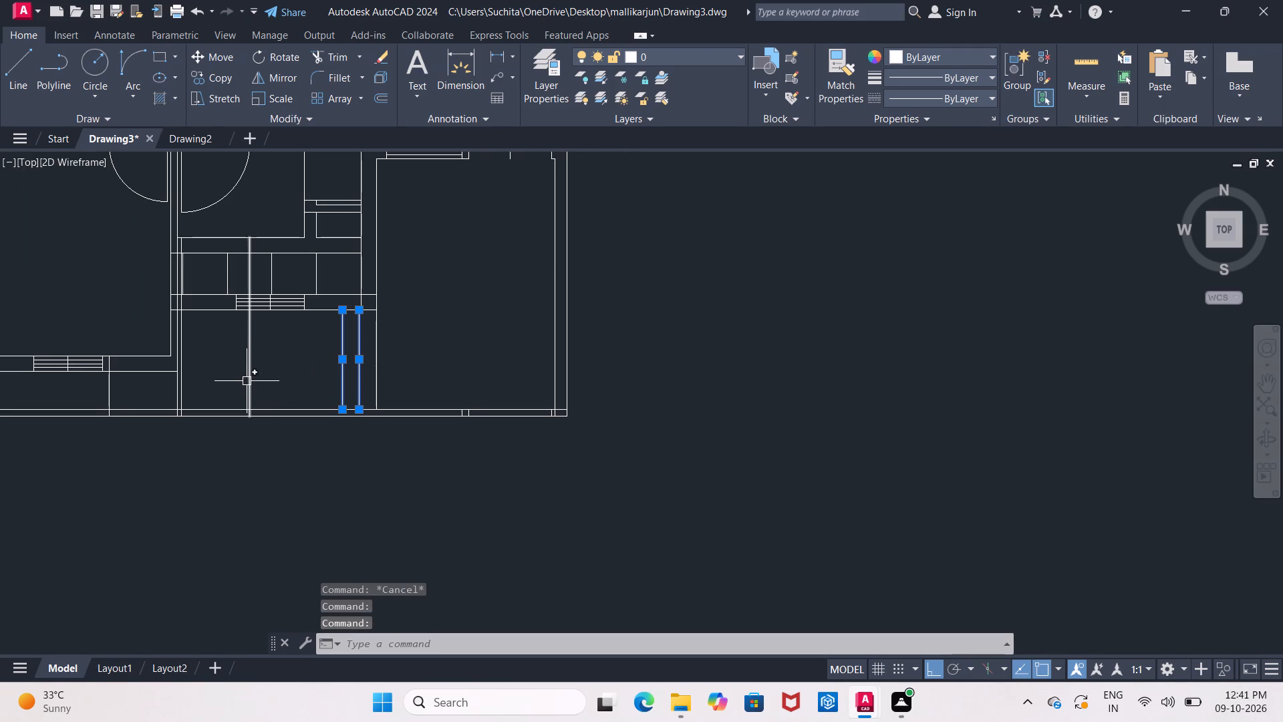
click(246, 381)
key(Delete)
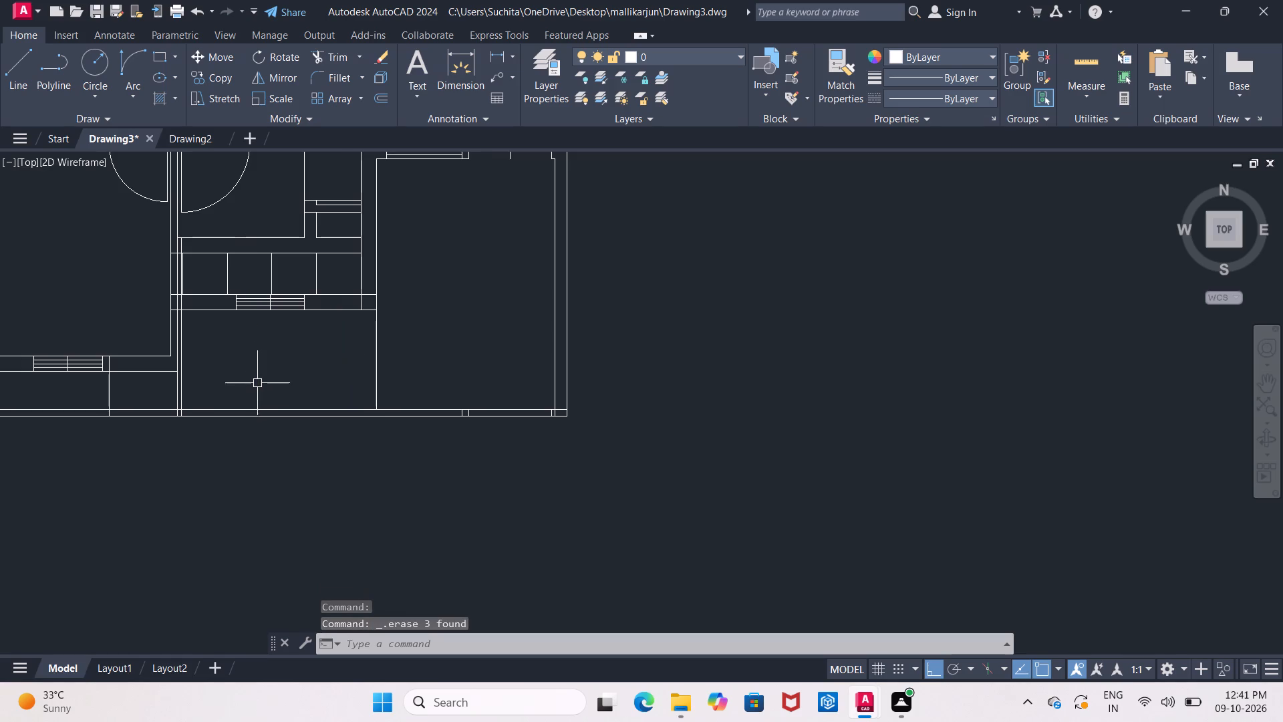
Erase the short vertical line east of the southwest room's south window and the extra vertical line beside that room's east wall.
click(109, 396)
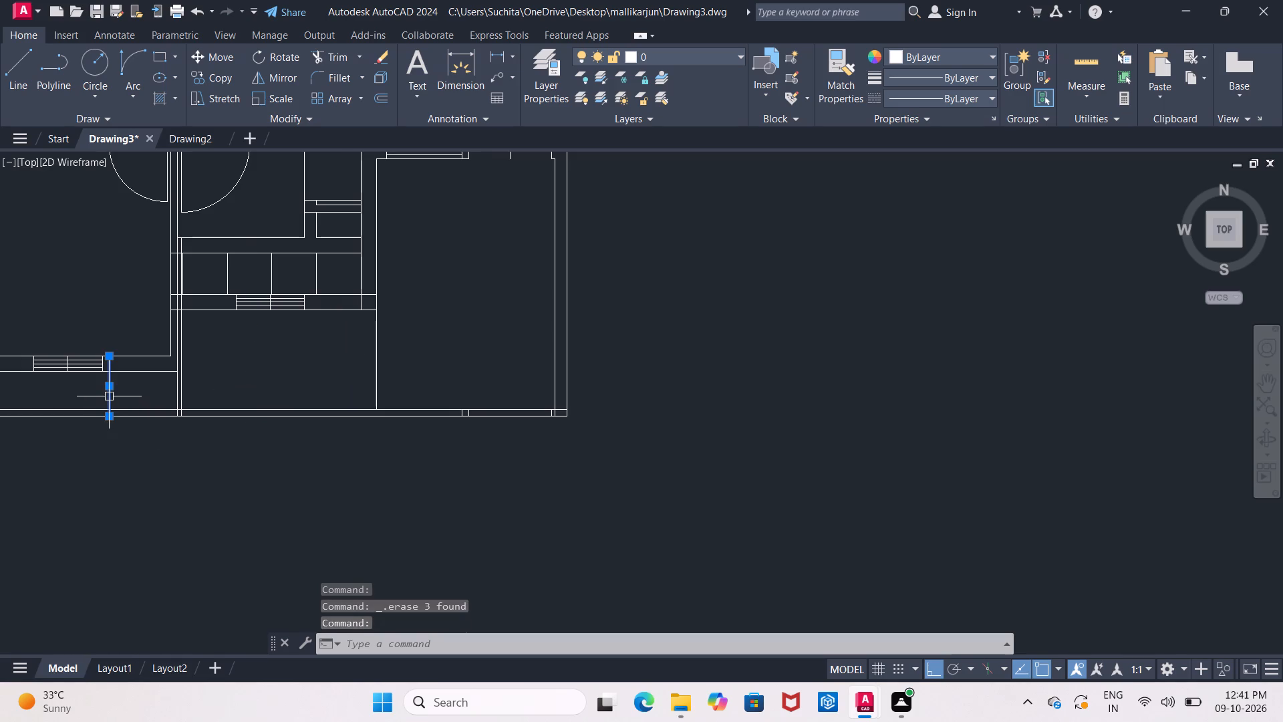
key(Delete)
scroll(160, 388, up, 1)
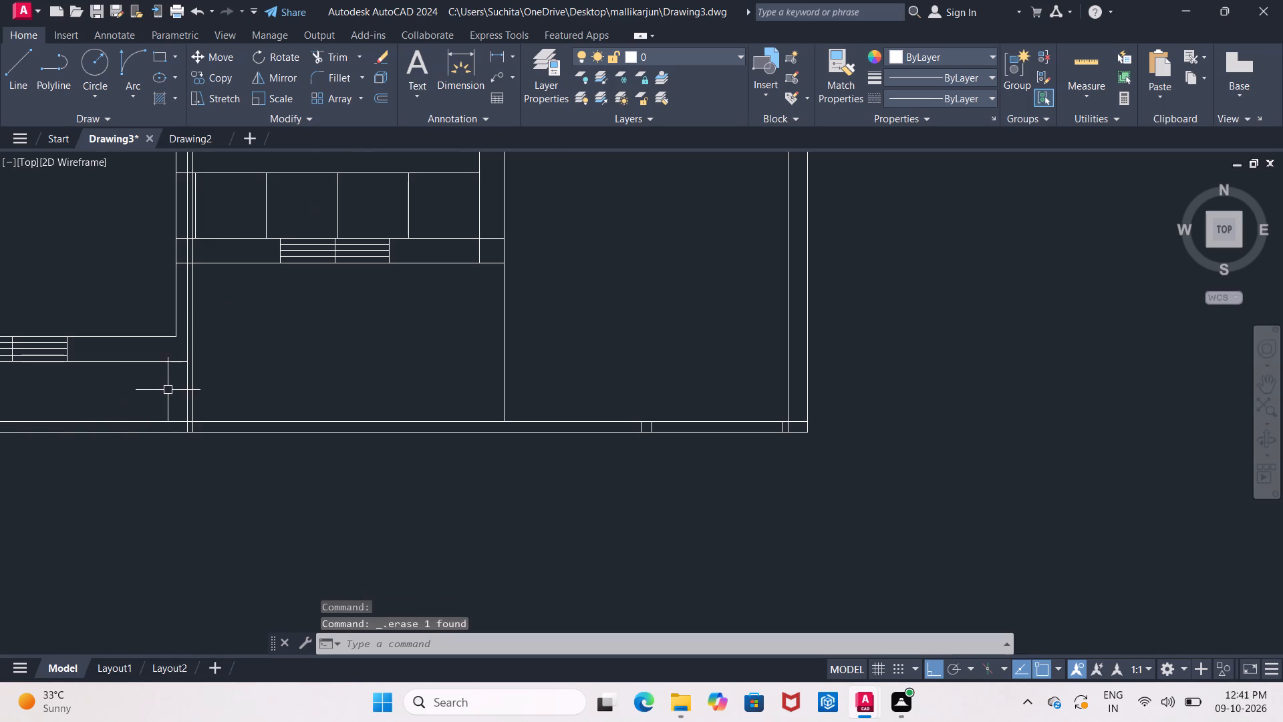
click(193, 374)
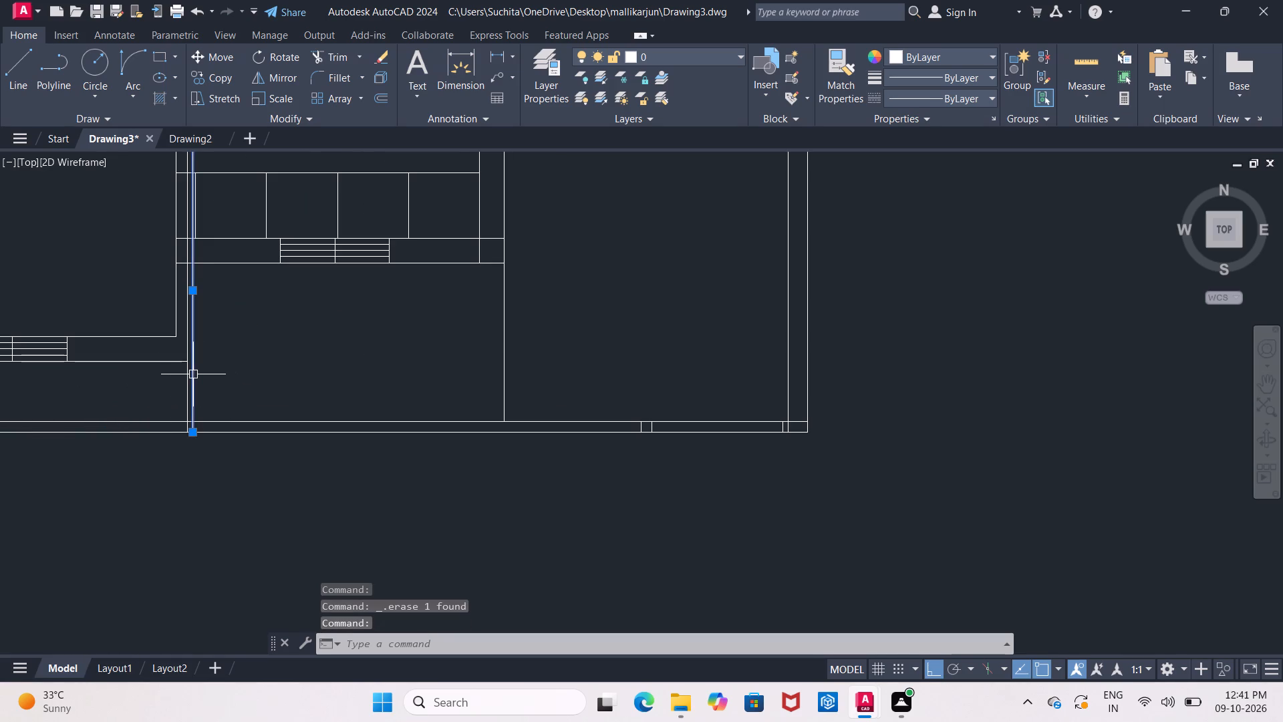
key(Delete)
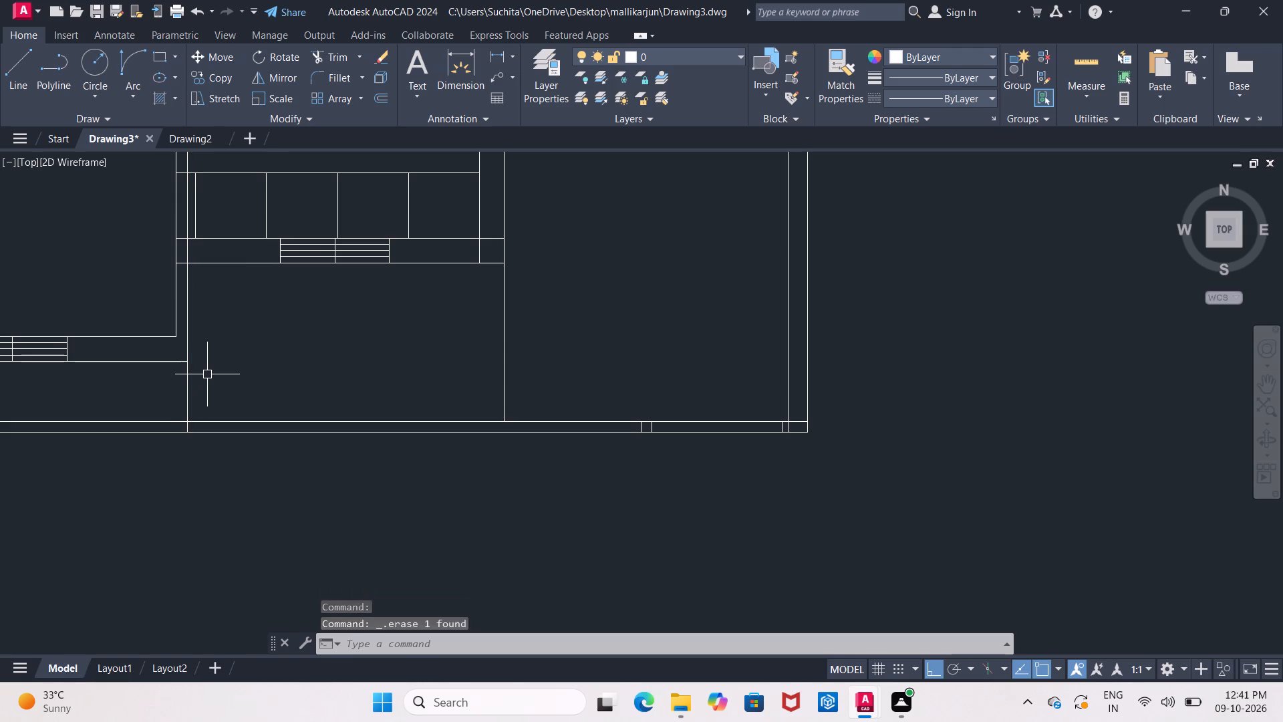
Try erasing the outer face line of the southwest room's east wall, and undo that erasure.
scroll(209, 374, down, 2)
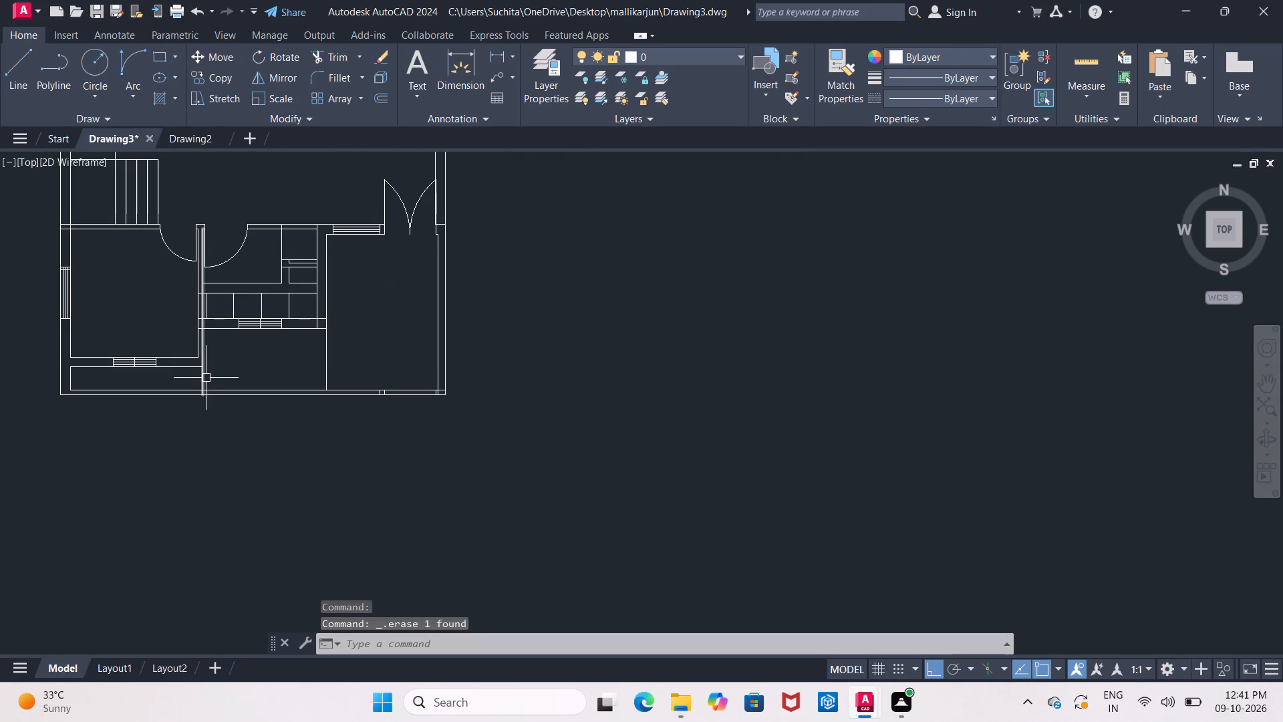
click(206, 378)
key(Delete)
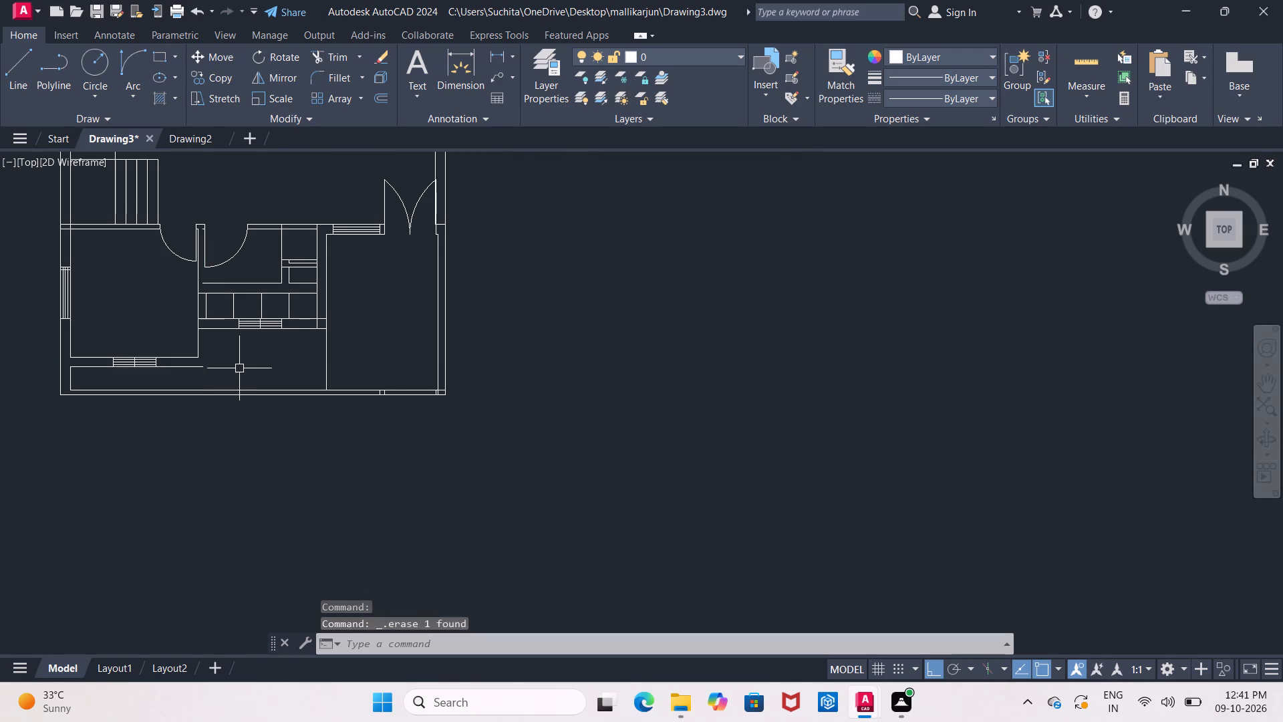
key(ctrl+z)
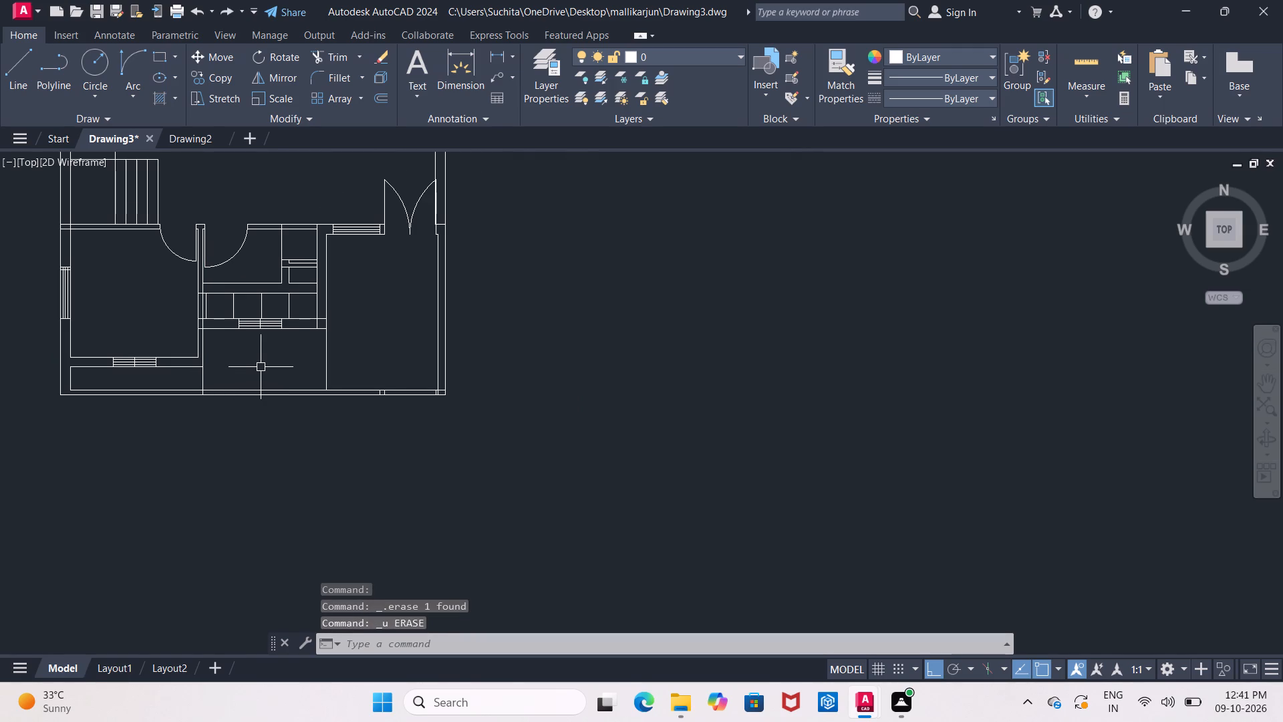
Trim the southwest room's outer east wall line where it runs south past the room's south wall to the boundary wall.
text(tr)
key(Return)
key(Return)
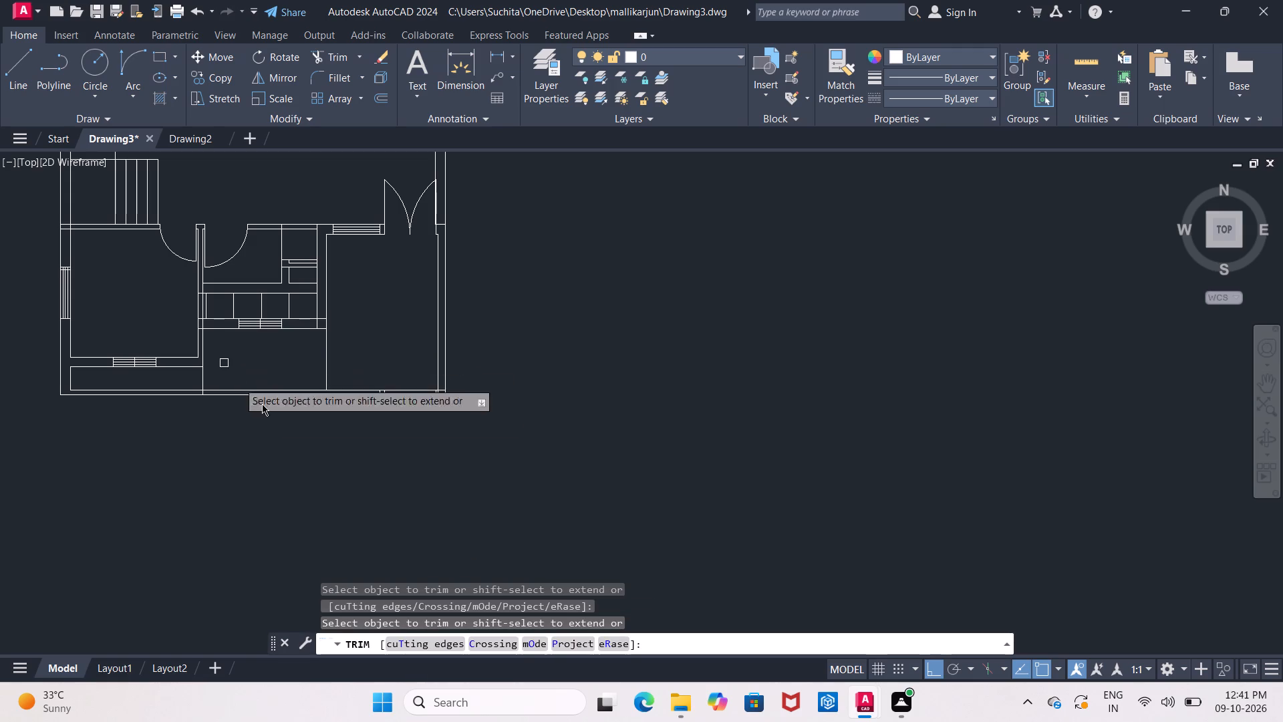
scroll(222, 373, up, 2)
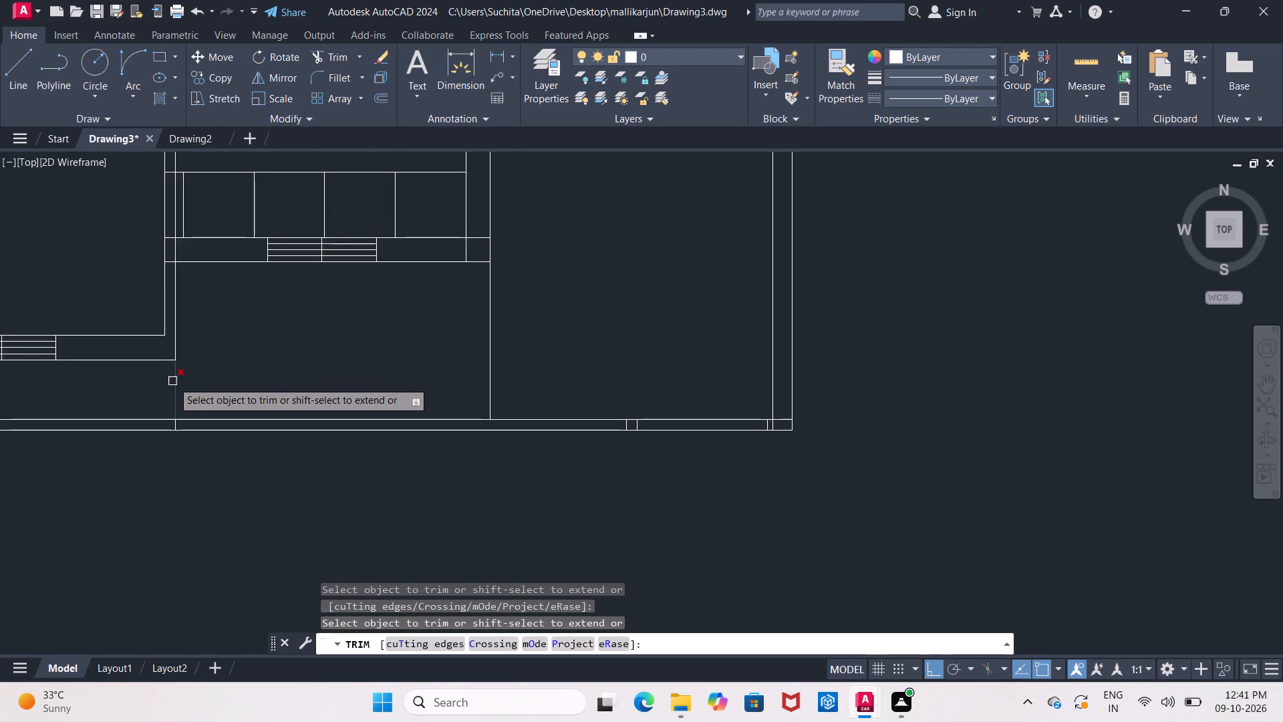
click(172, 381)
Trim the lines crossing the southwest room's east wall where the steps and the double-window wall meet it, opening the wall junction.
middle_drag(178, 358, 170, 453)
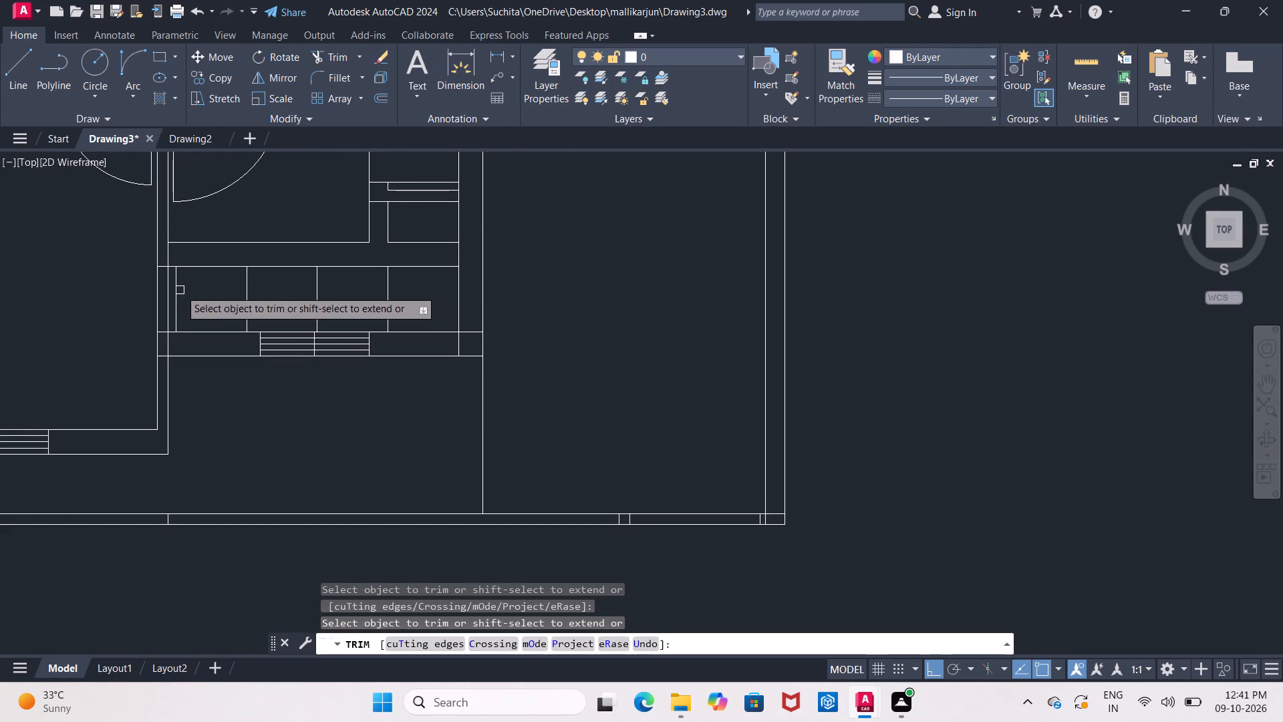
middle_drag(221, 286, 239, 380)
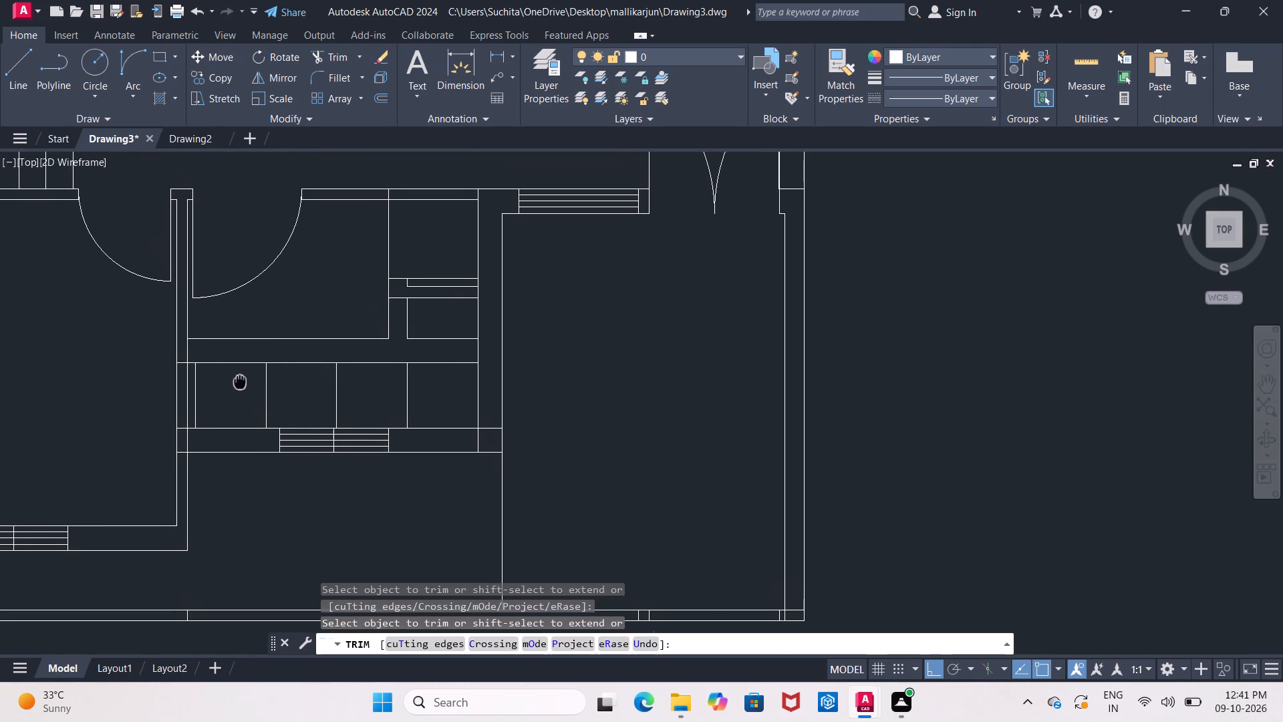
middle_drag(239, 380, 237, 376)
scroll(237, 377, up, 1)
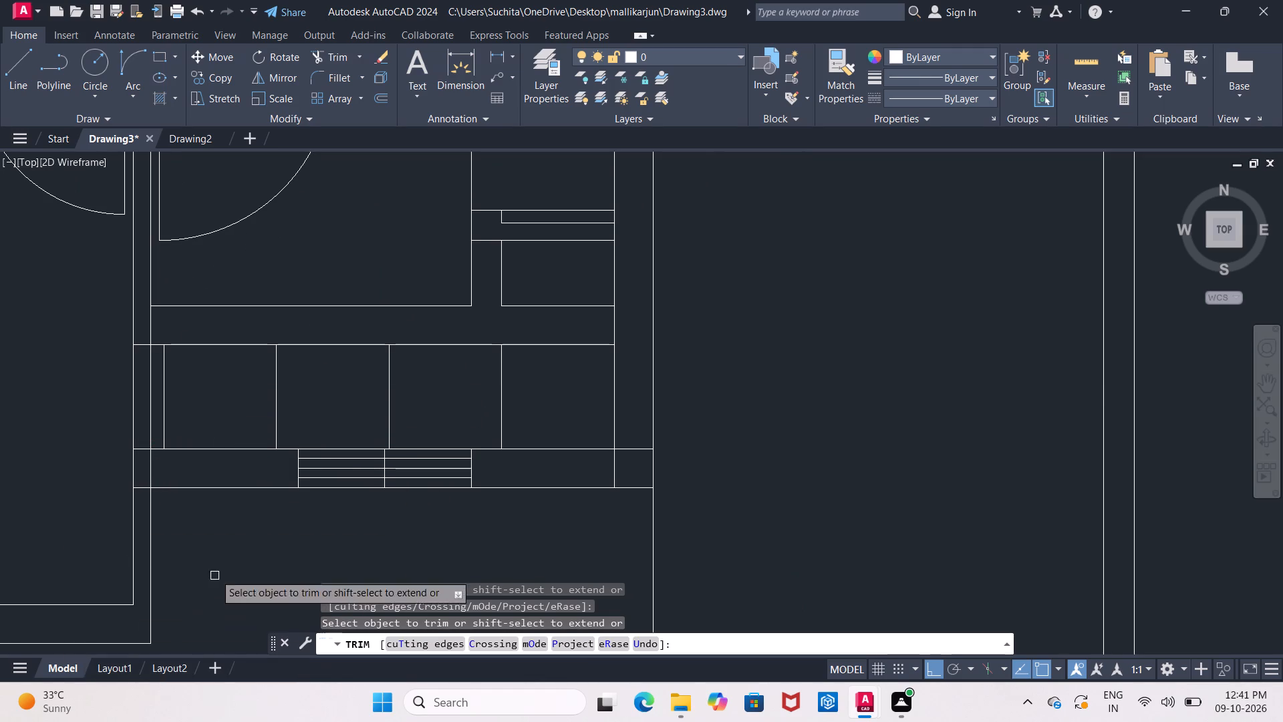
scroll(220, 463, down, 4)
middle_drag(235, 504, 235, 503)
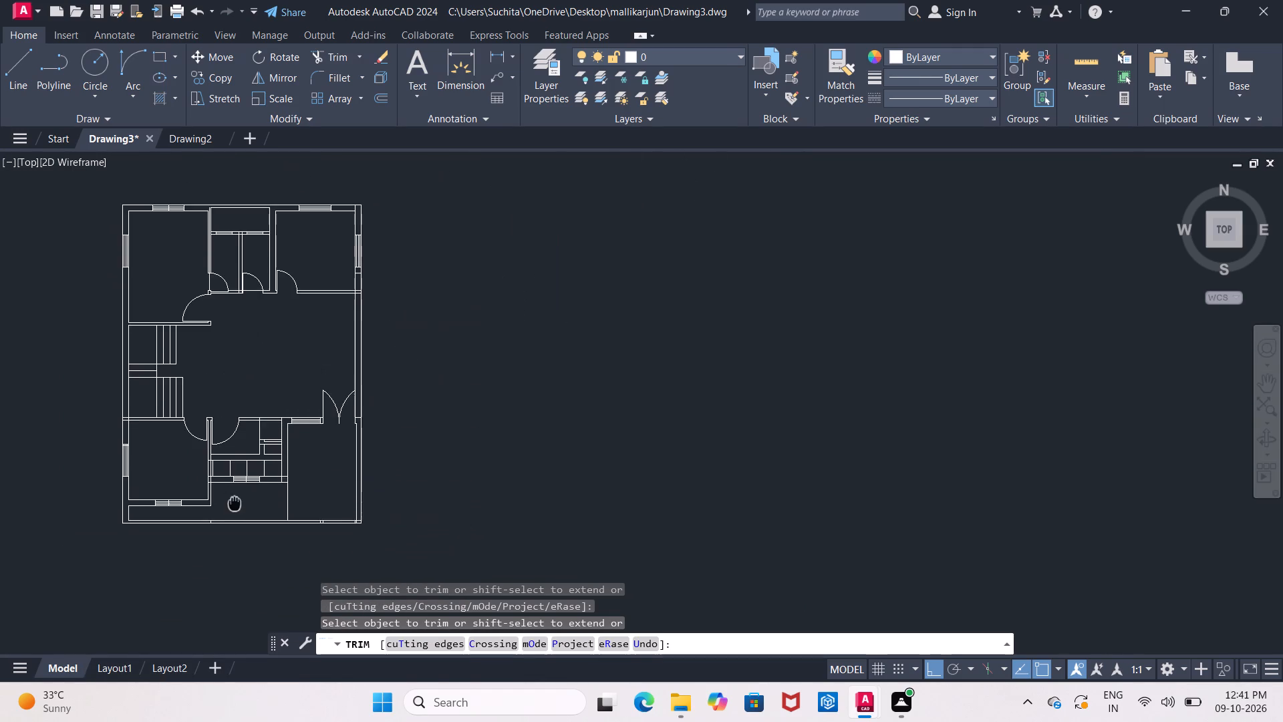
middle_drag(235, 503, 271, 365)
scroll(253, 359, up, 3)
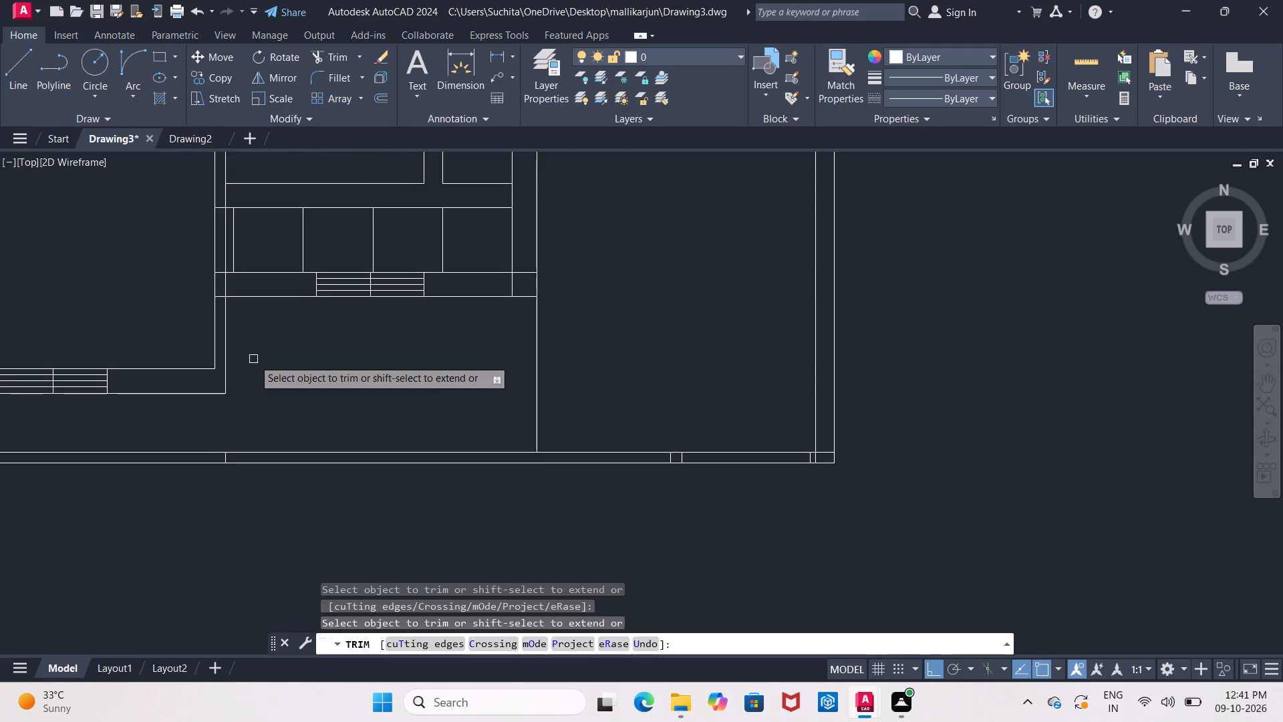
middle_drag(257, 365, 259, 420)
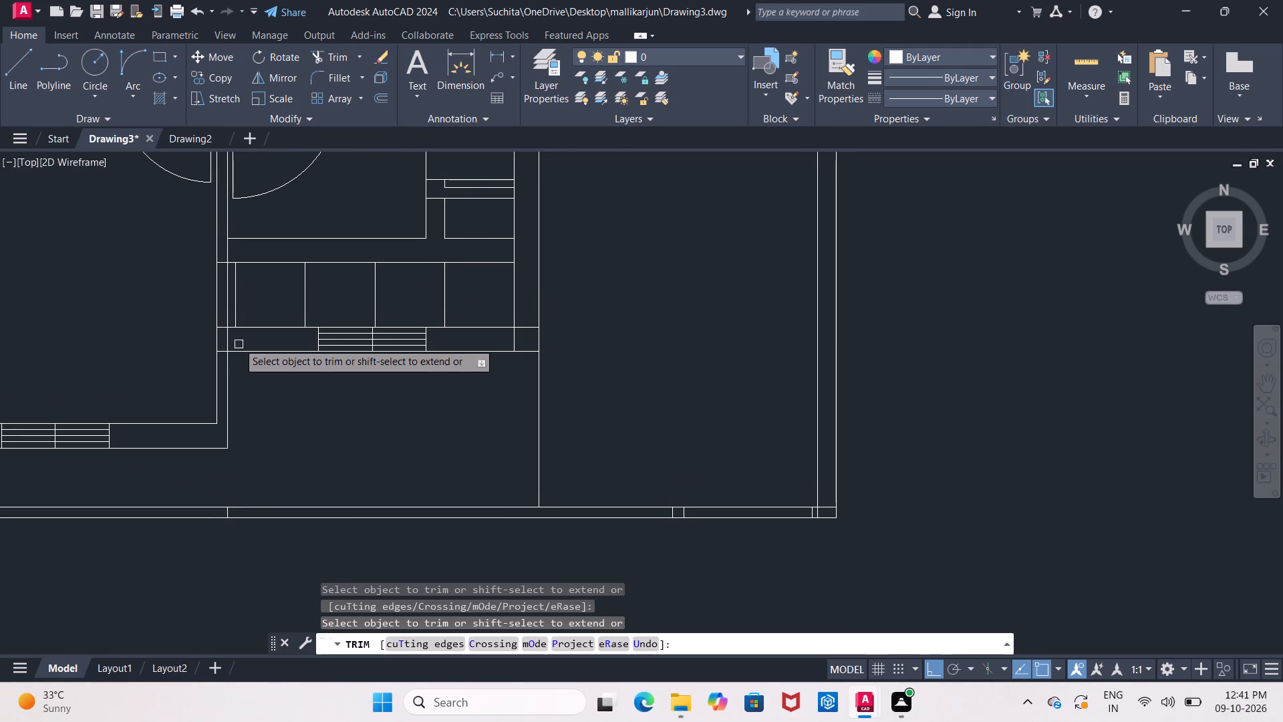
middle_drag(261, 302, 257, 346)
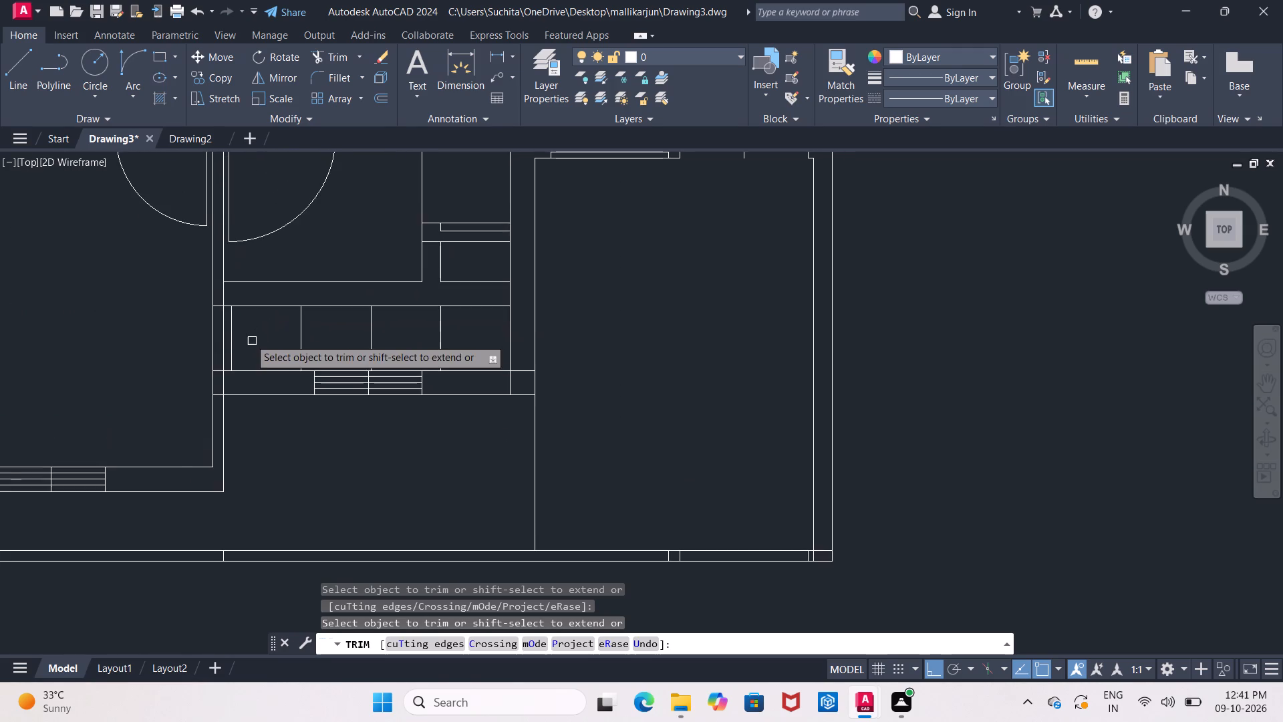
scroll(233, 320, up, 2)
click(195, 285)
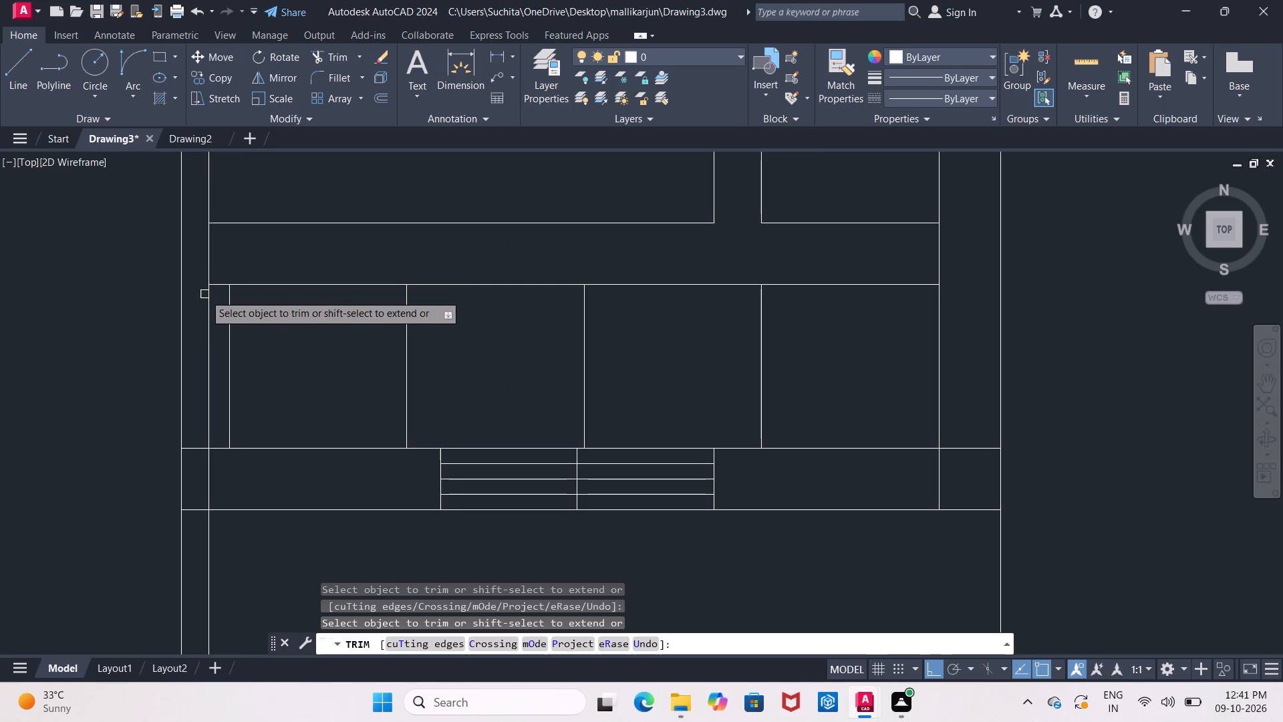
click(221, 282)
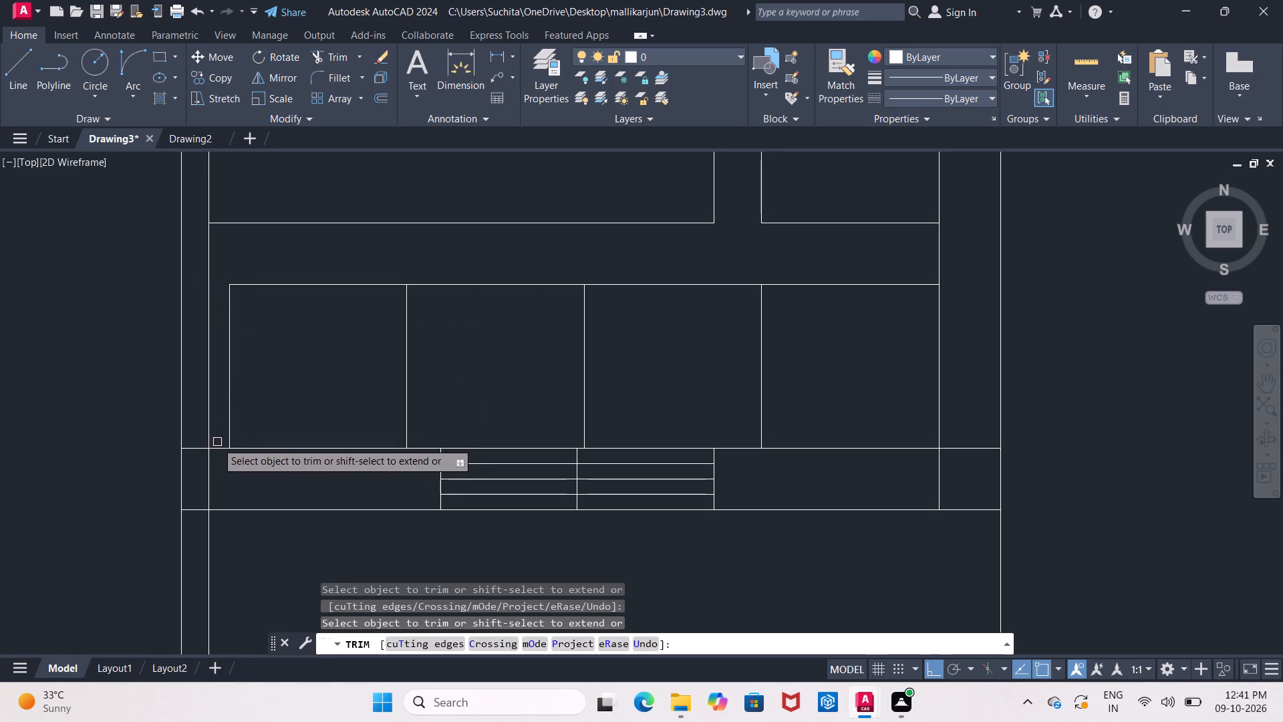
click(189, 447)
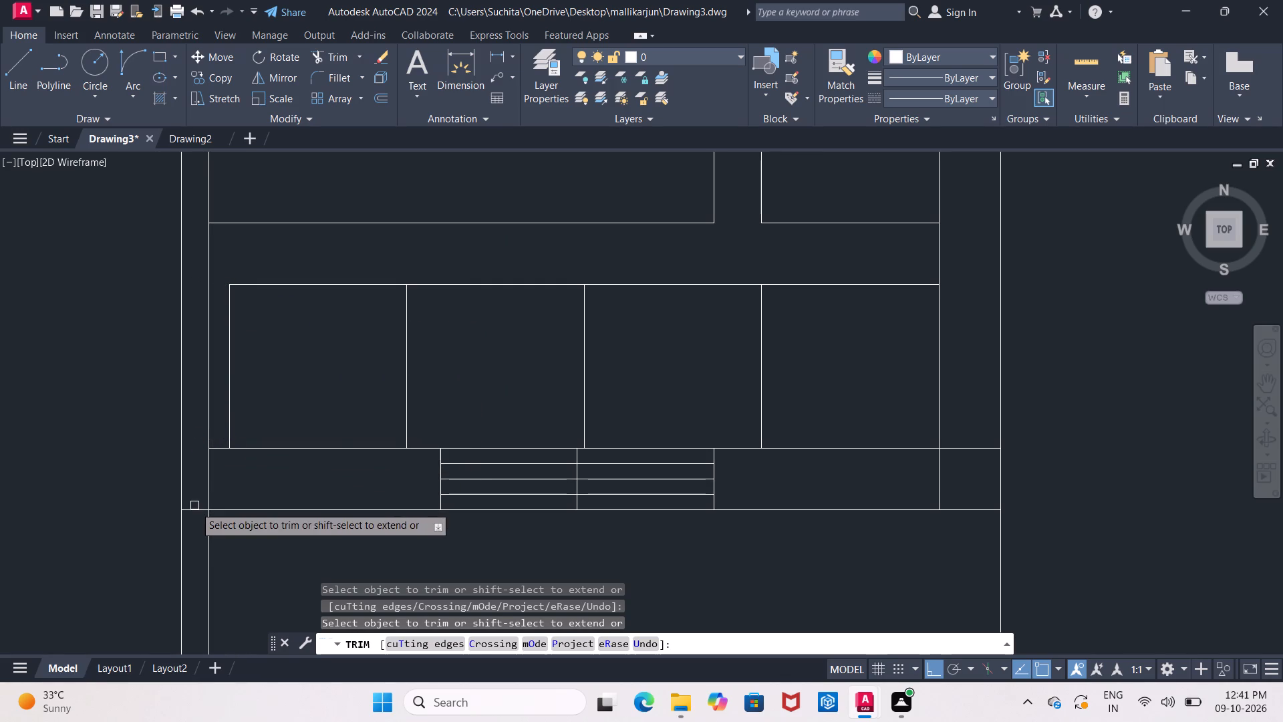
drag(194, 506, 196, 513)
click(196, 515)
drag(198, 481, 254, 475)
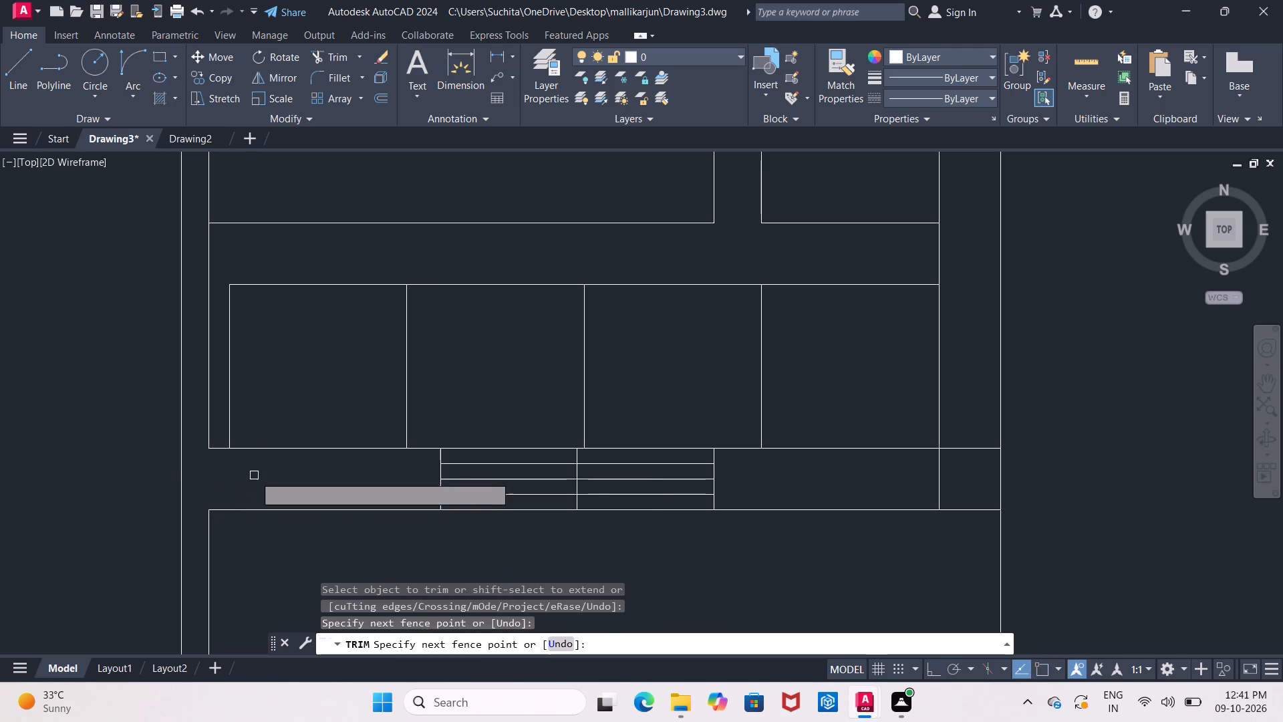
Trim the vertical line running north from the small recess to the door wall and the horizontal line running west above the steps.
scroll(247, 478, down, 2)
middle_drag(245, 476, 224, 439)
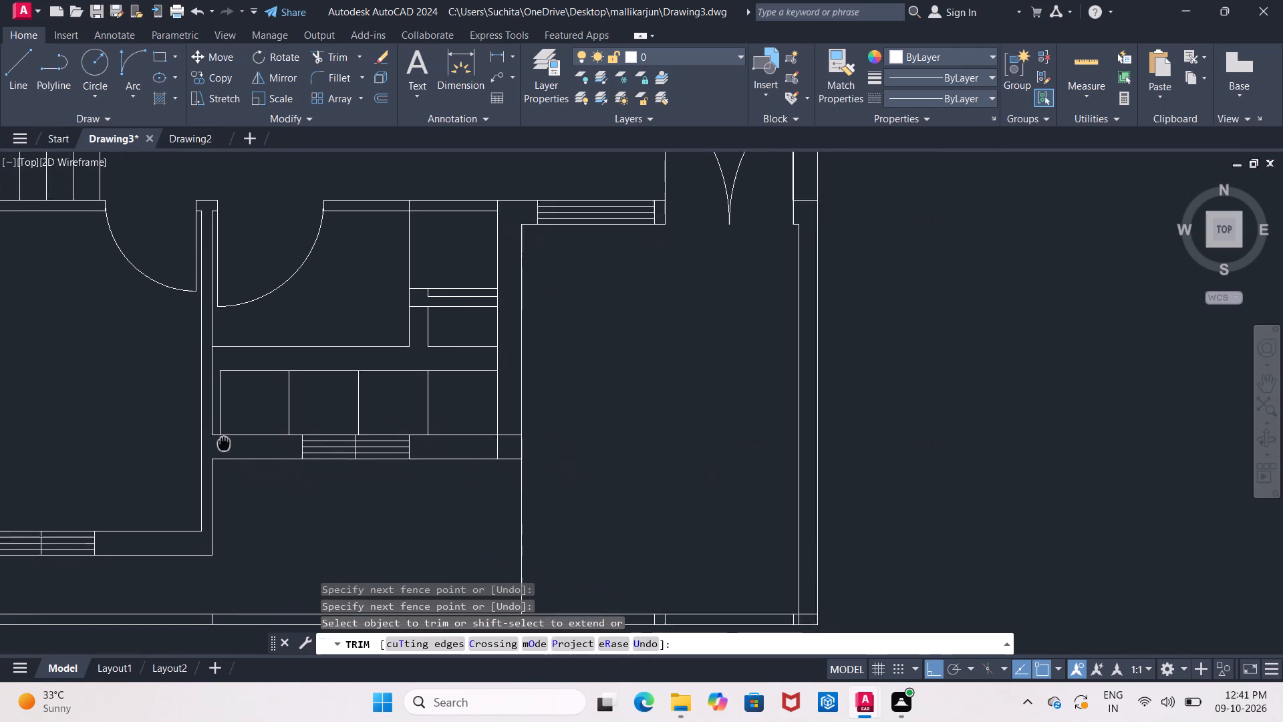
middle_drag(224, 439, 223, 437)
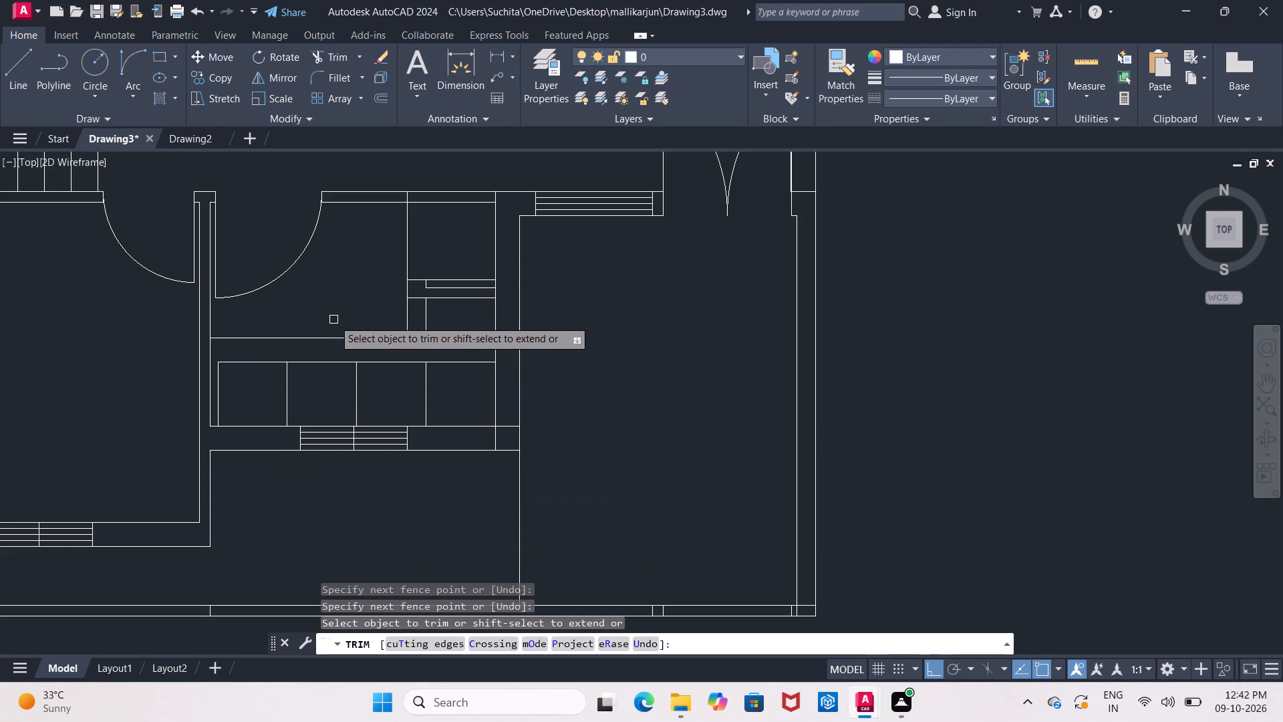
click(407, 235)
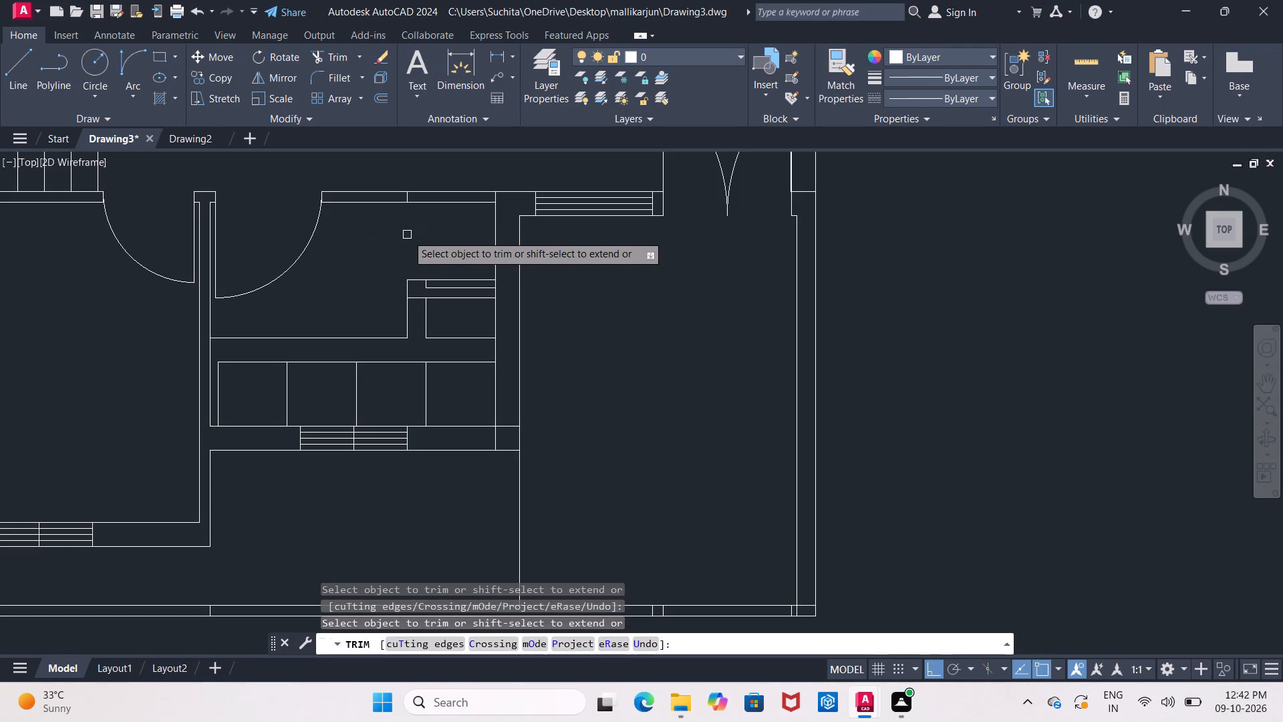
click(371, 338)
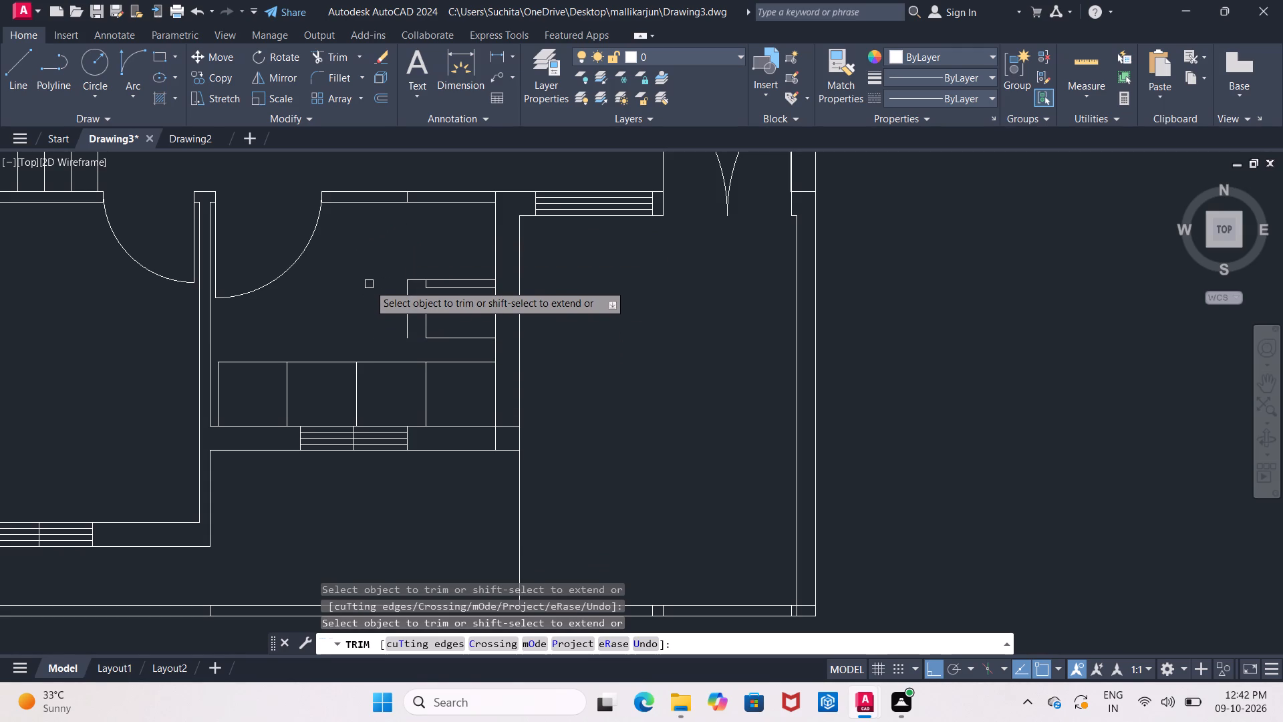
key(Escape)
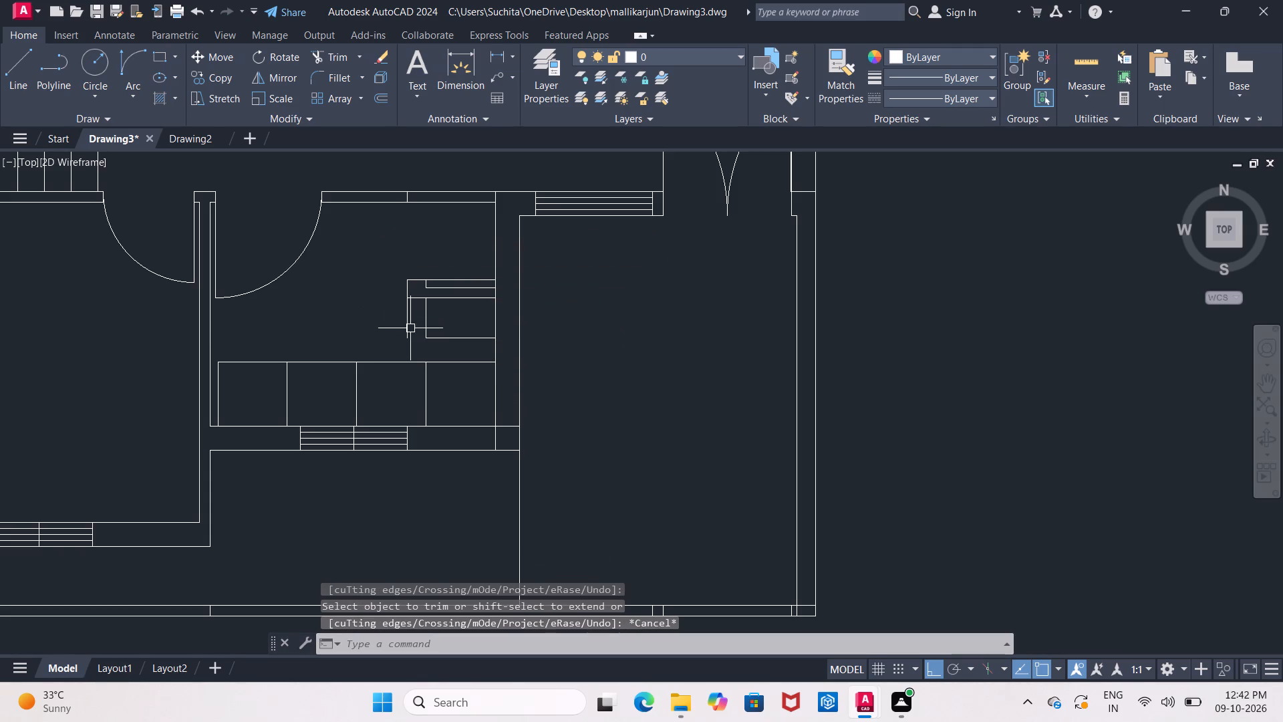
Extend the west vertical line of the small recess south to the top line of the steps.
click(406, 326)
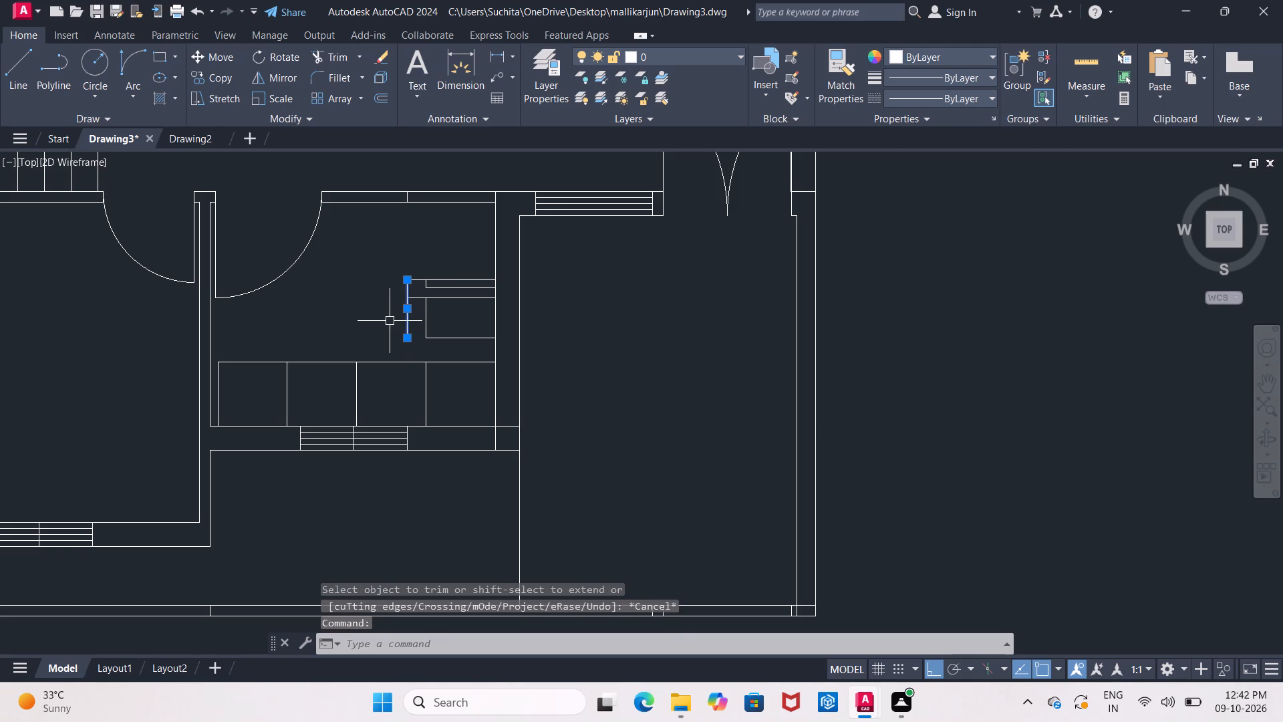
key(Escape)
text(ex)
click(431, 366)
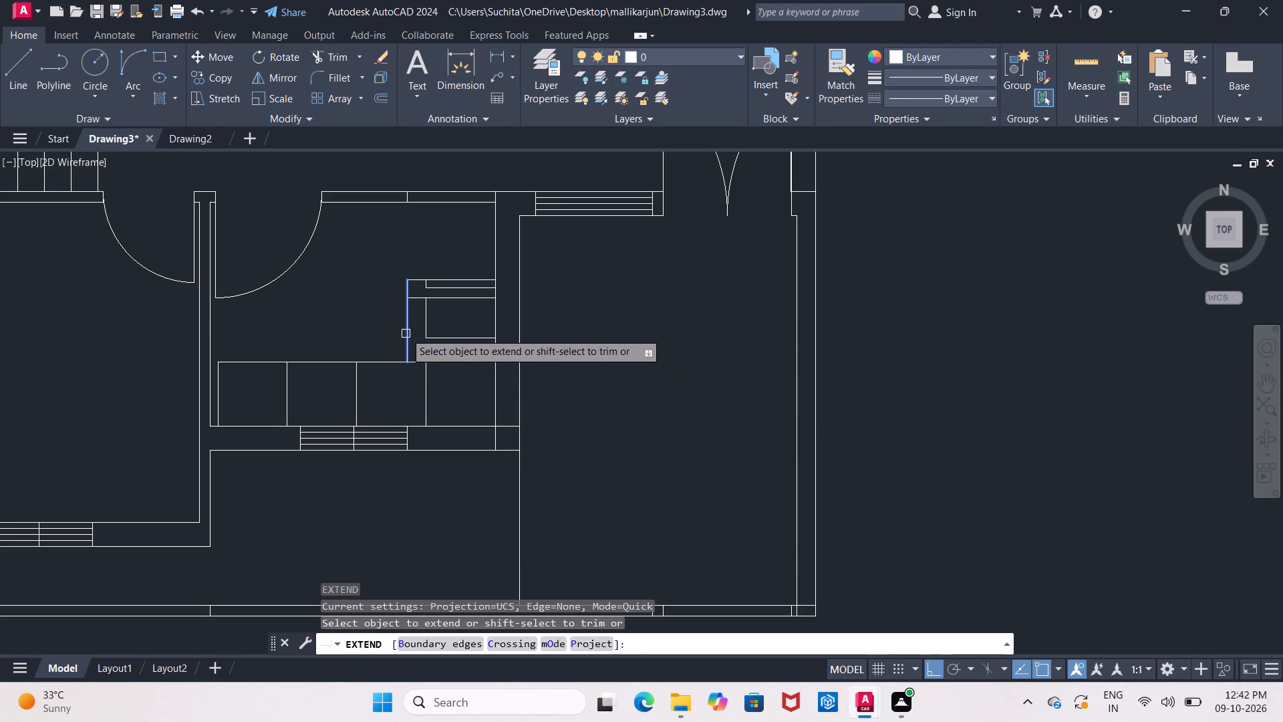
click(405, 329)
key(Escape)
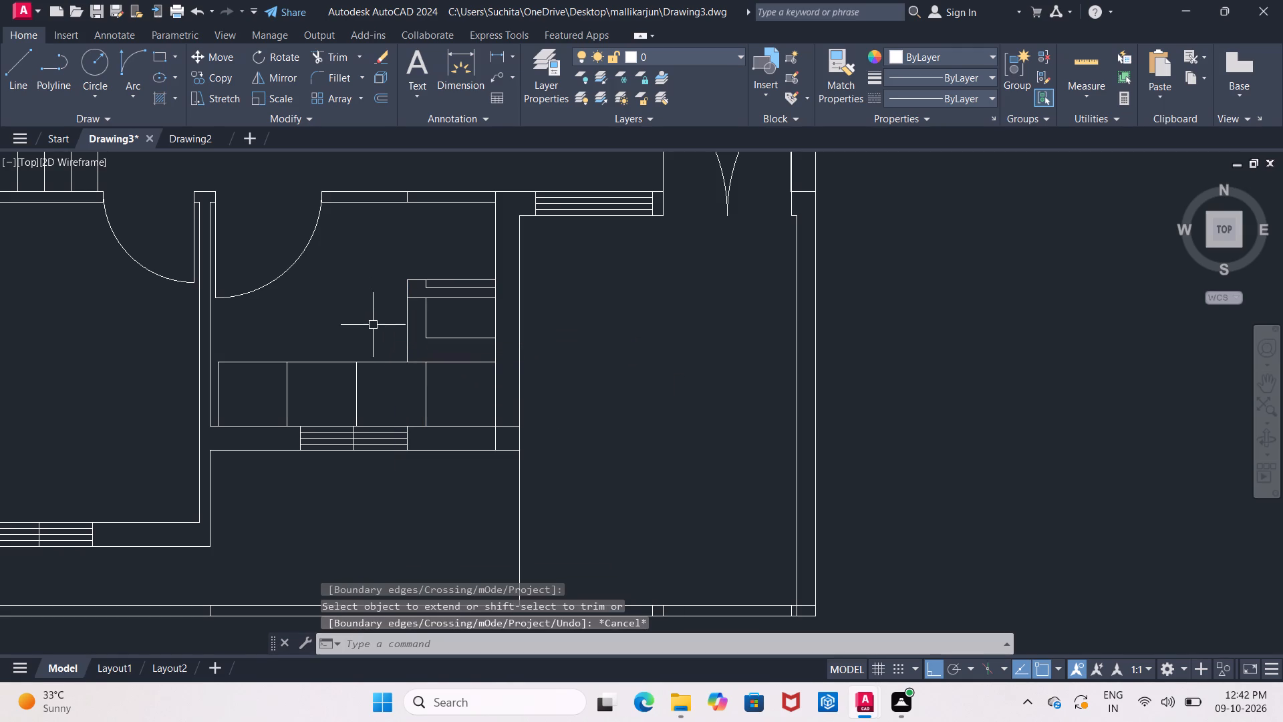
Trim the steps' top line between the recess's extended west line and the room's east wall.
text(tr)
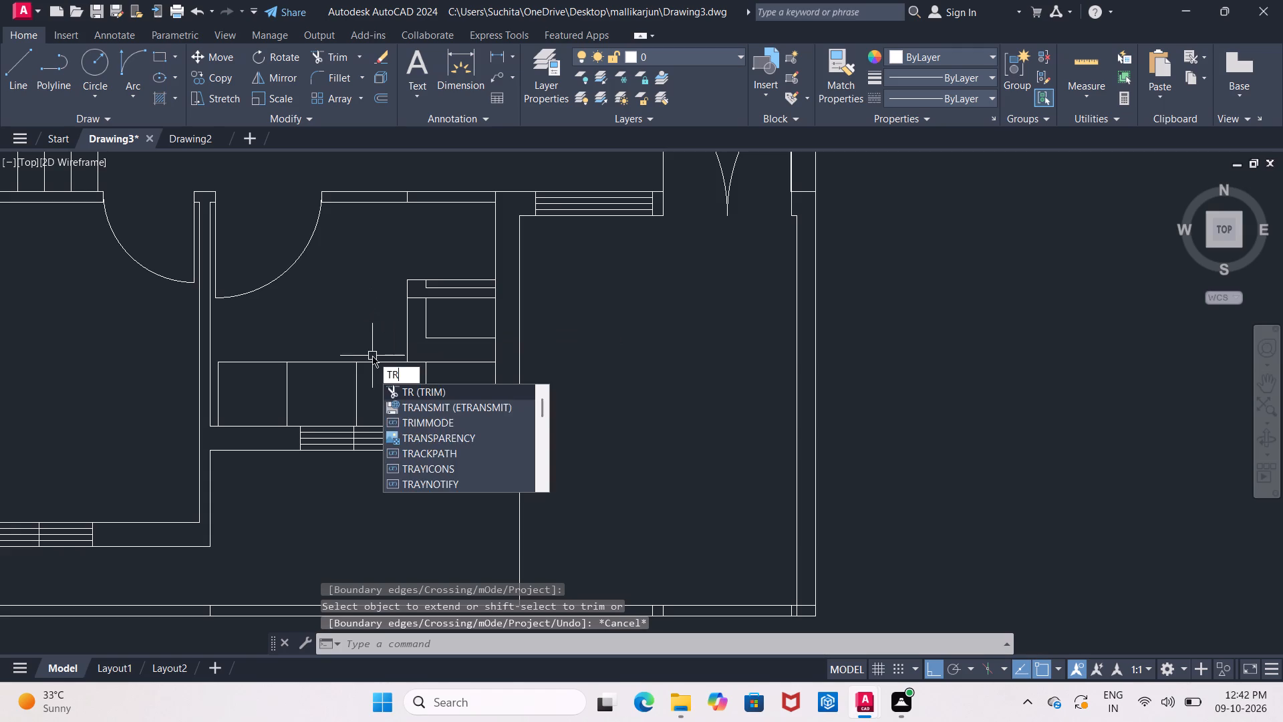
key(Return)
key(Return)
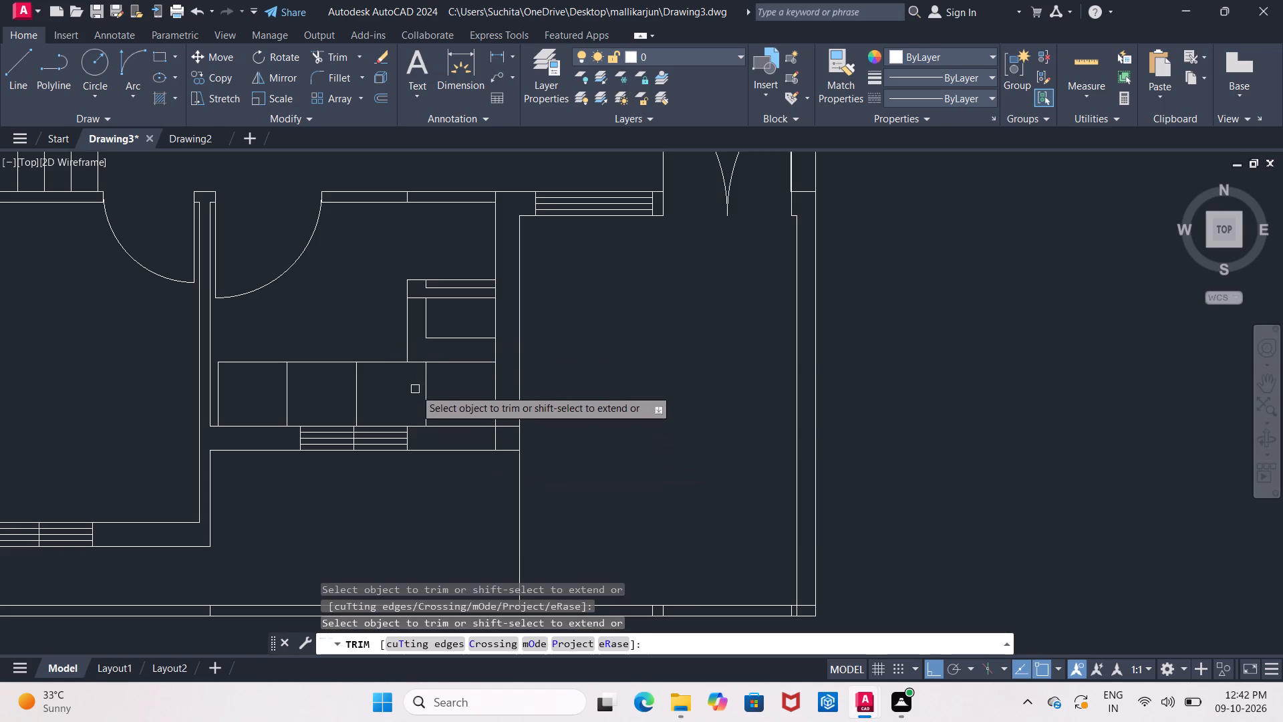
click(416, 364)
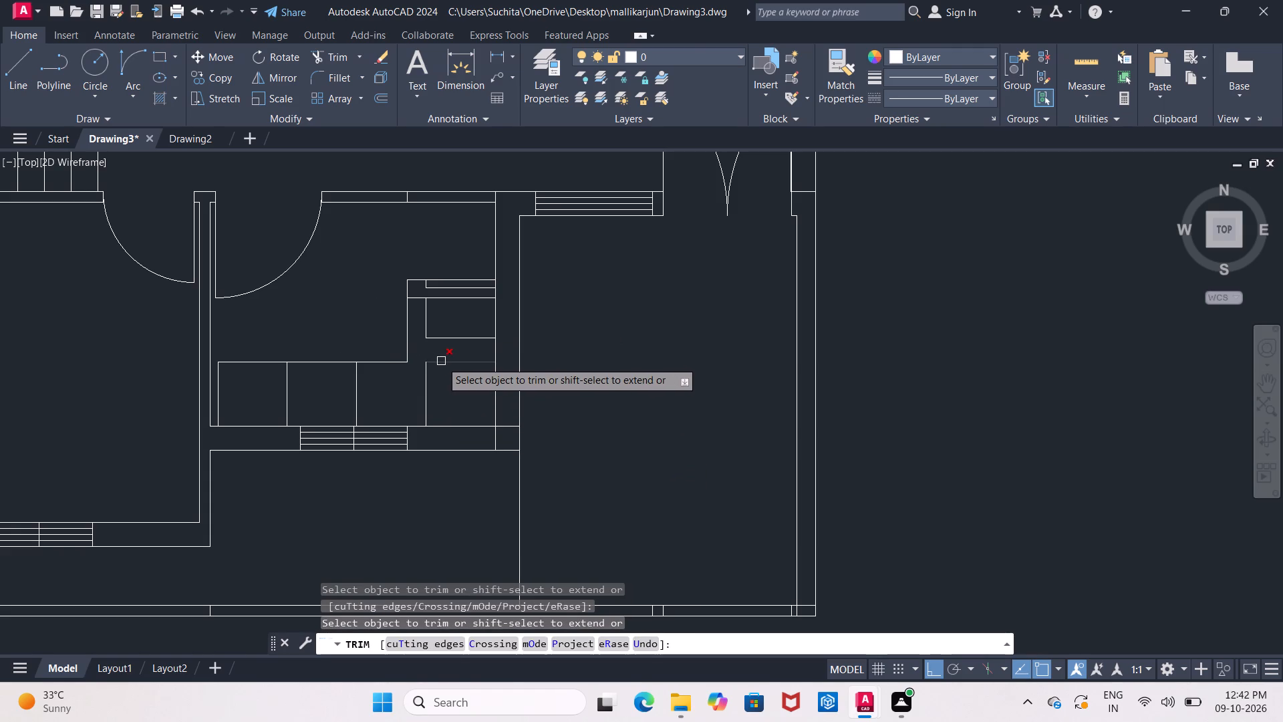
click(441, 361)
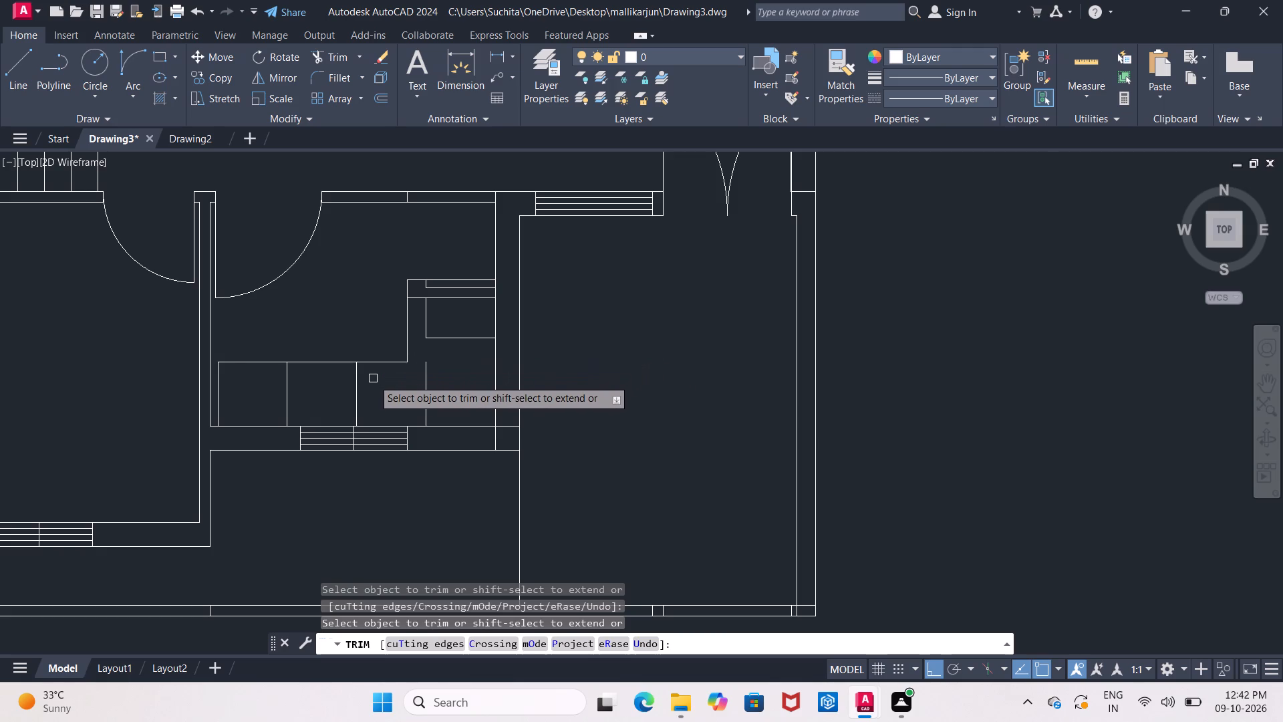
scroll(373, 380, up, 2)
middle_click(386, 380)
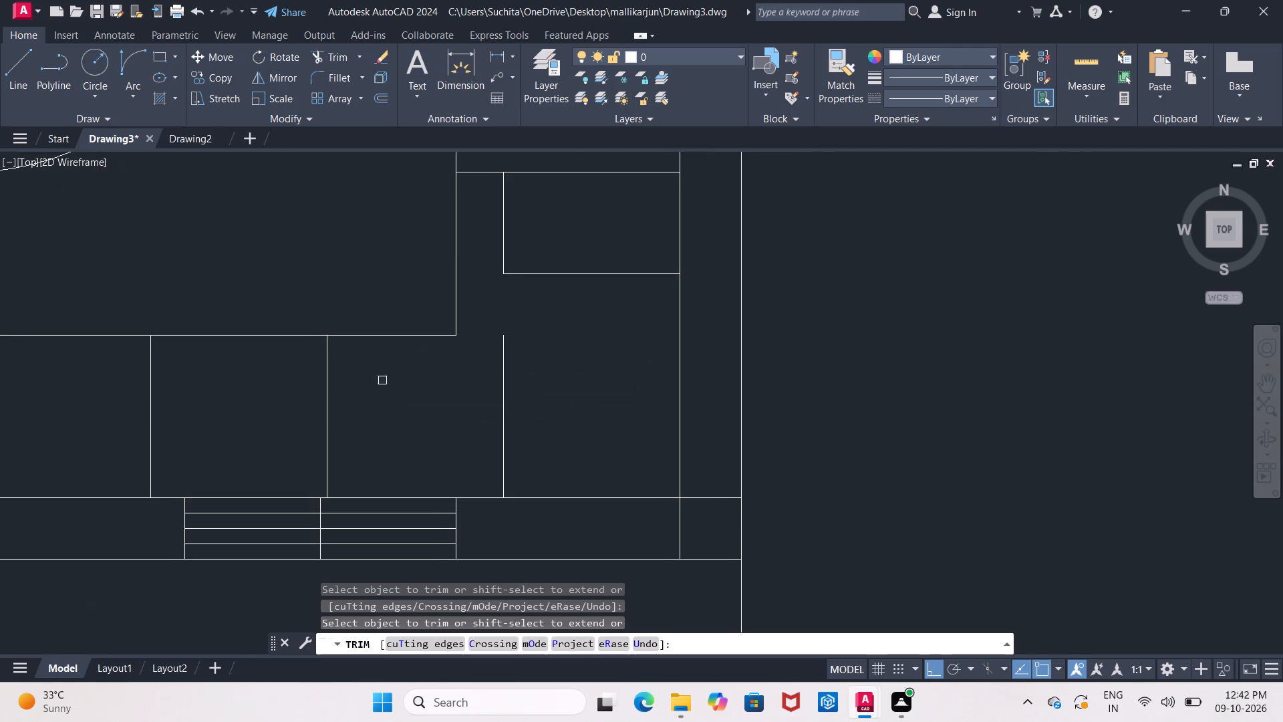
key(Escape)
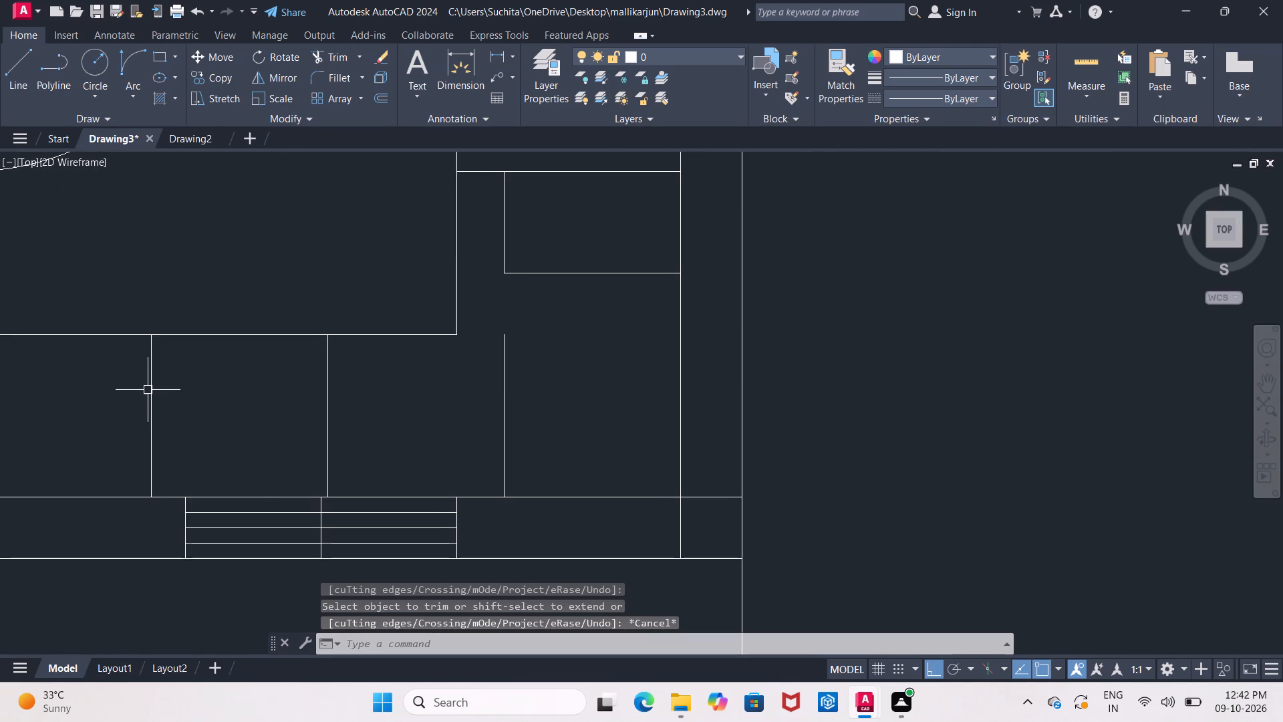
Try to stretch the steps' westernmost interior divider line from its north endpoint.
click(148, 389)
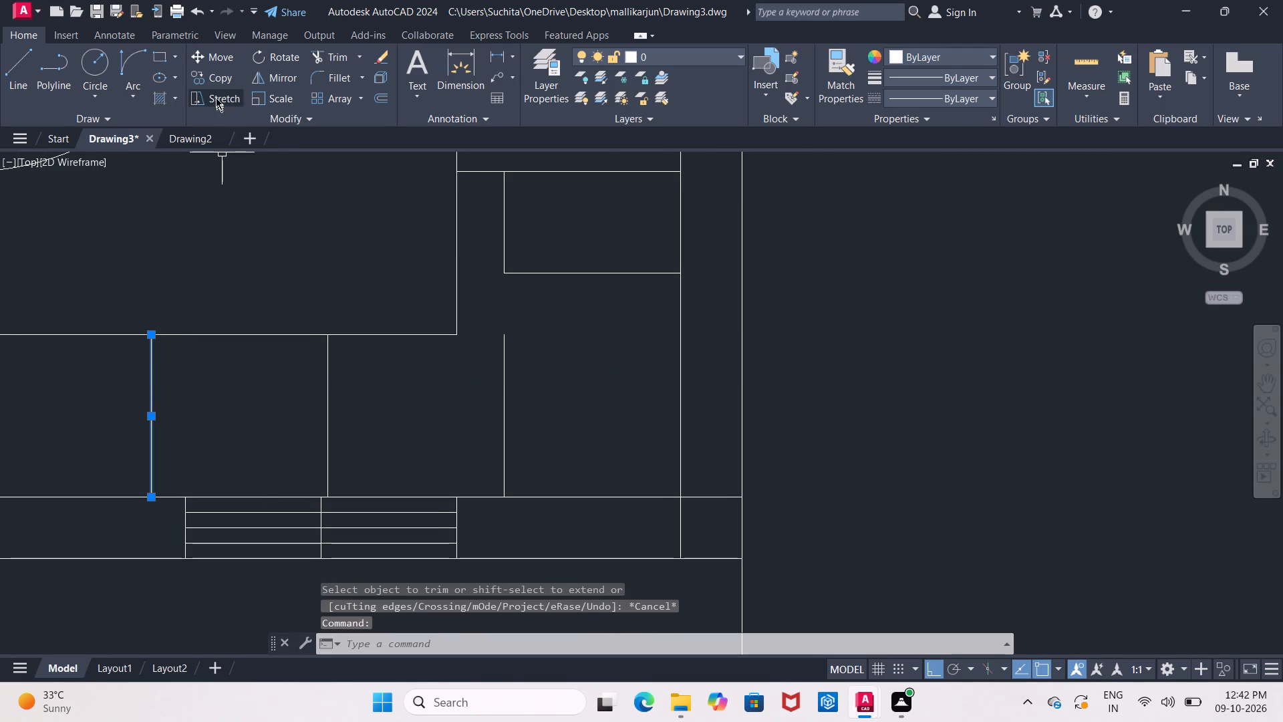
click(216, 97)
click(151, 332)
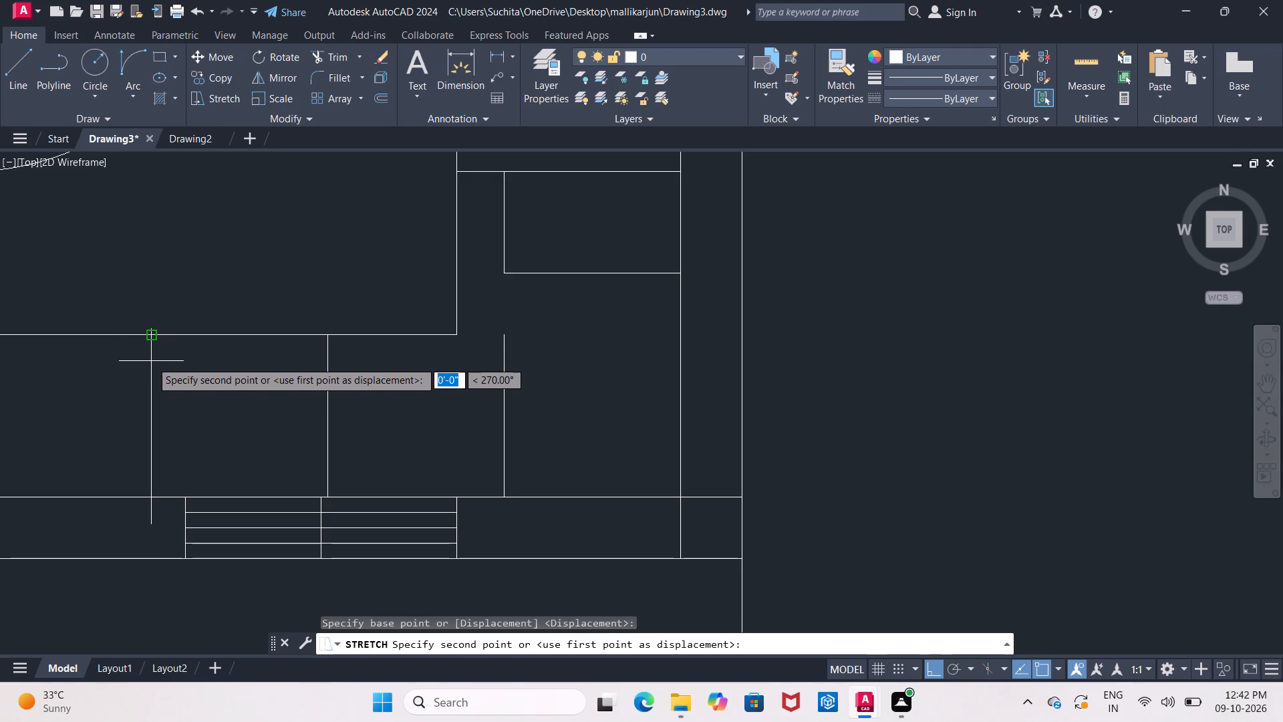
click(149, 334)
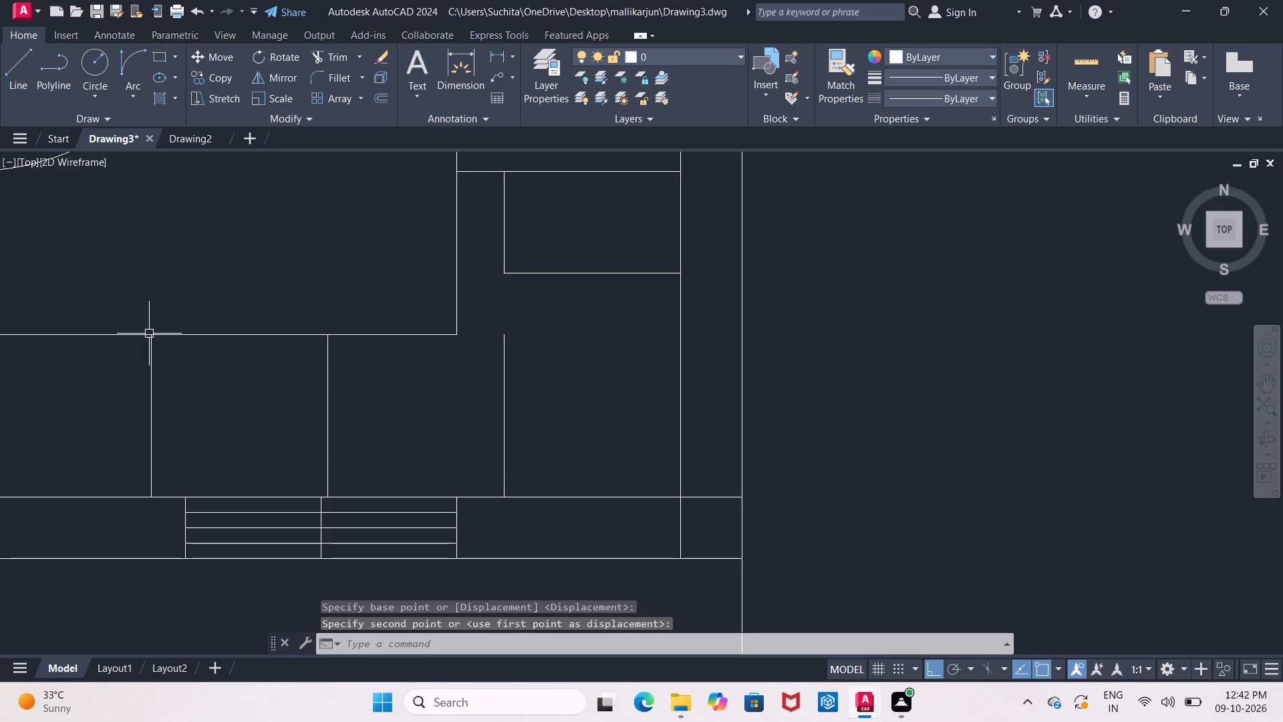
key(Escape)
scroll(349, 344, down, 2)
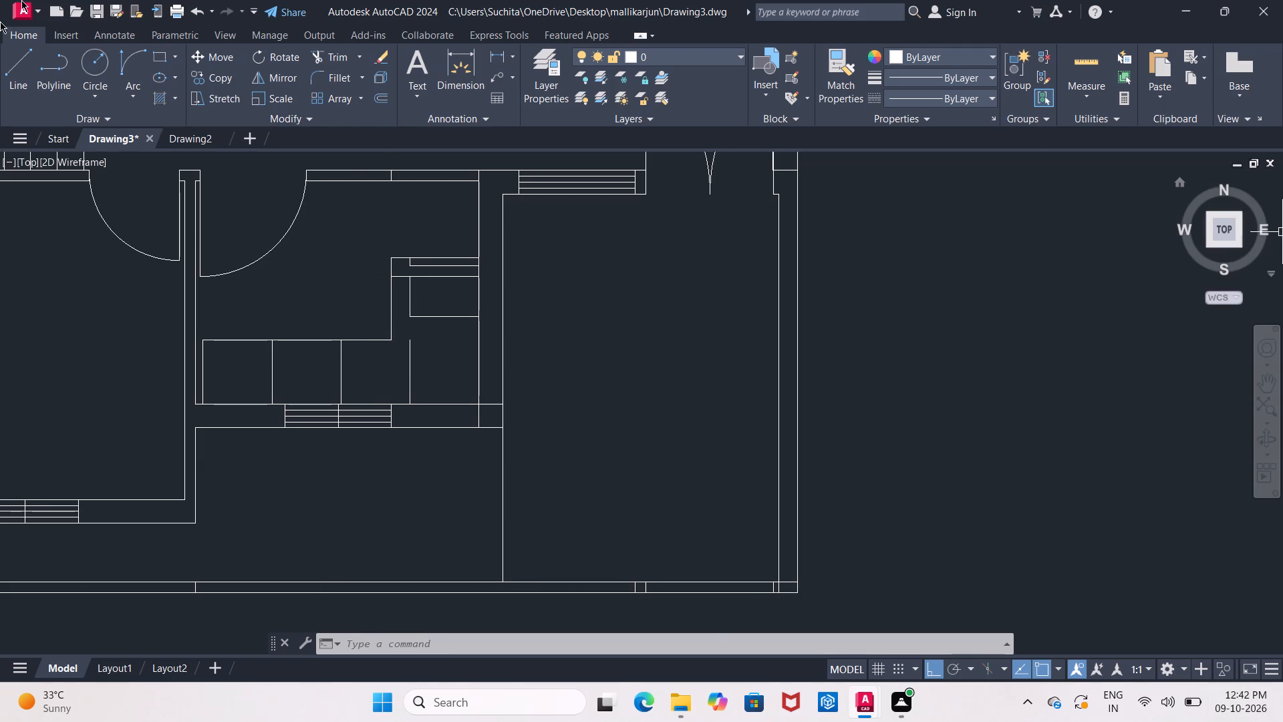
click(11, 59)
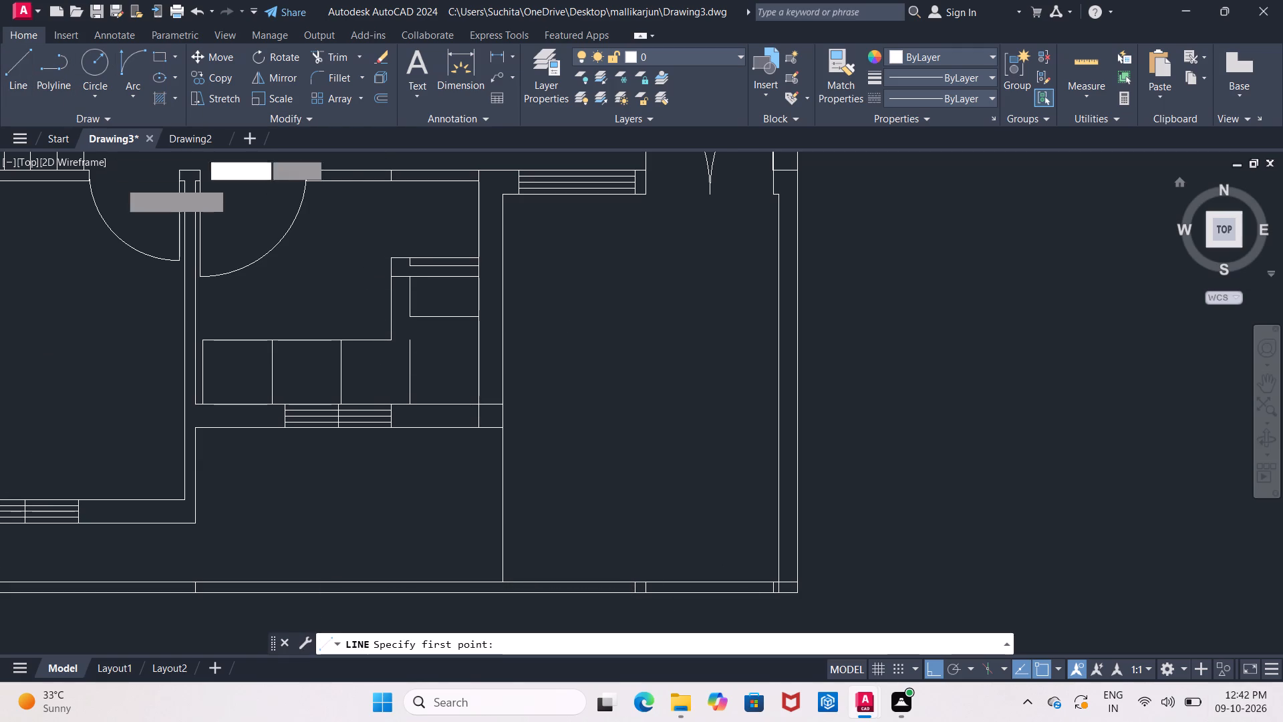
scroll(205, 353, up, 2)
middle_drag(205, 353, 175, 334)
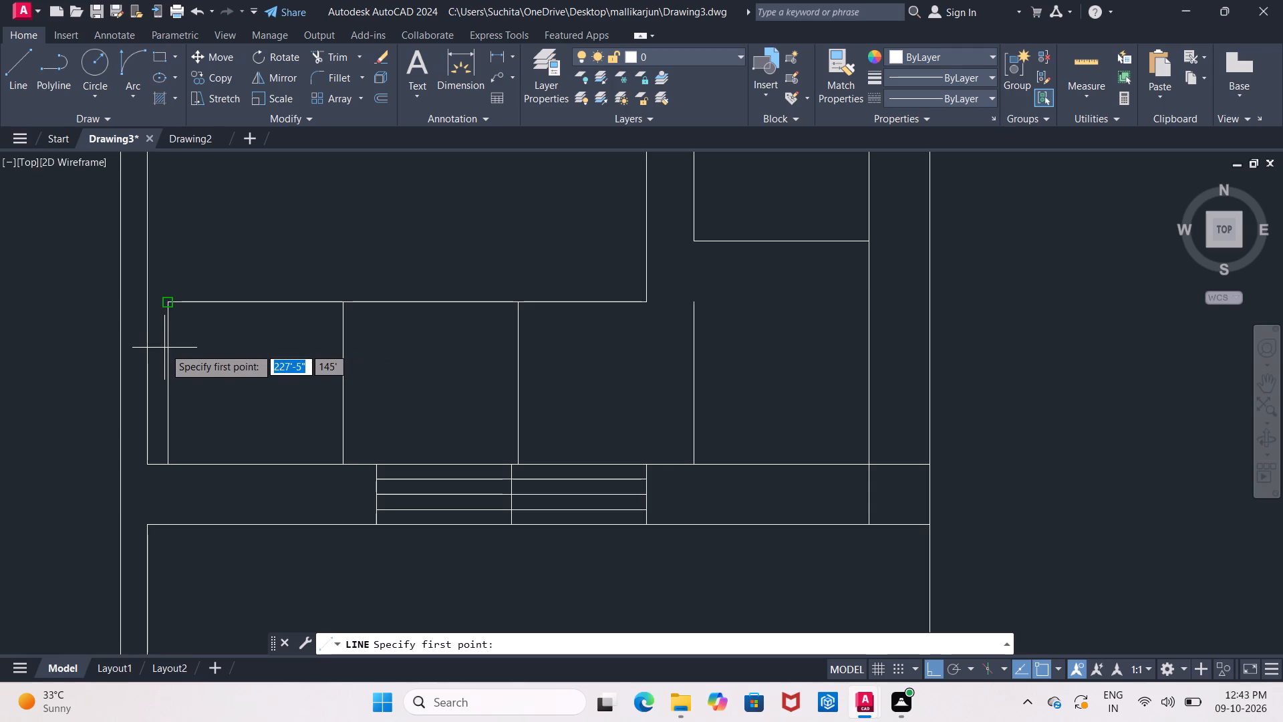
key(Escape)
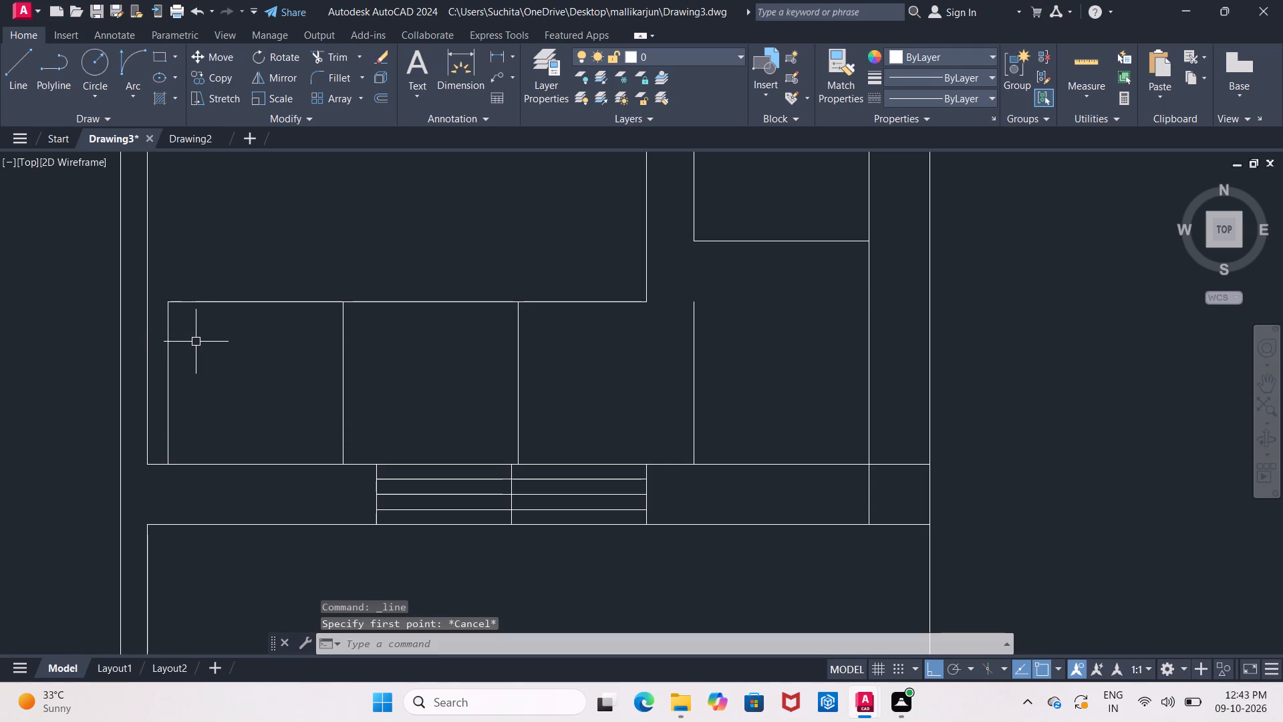
Start the Offset command for the lines of the steps.
key(o)
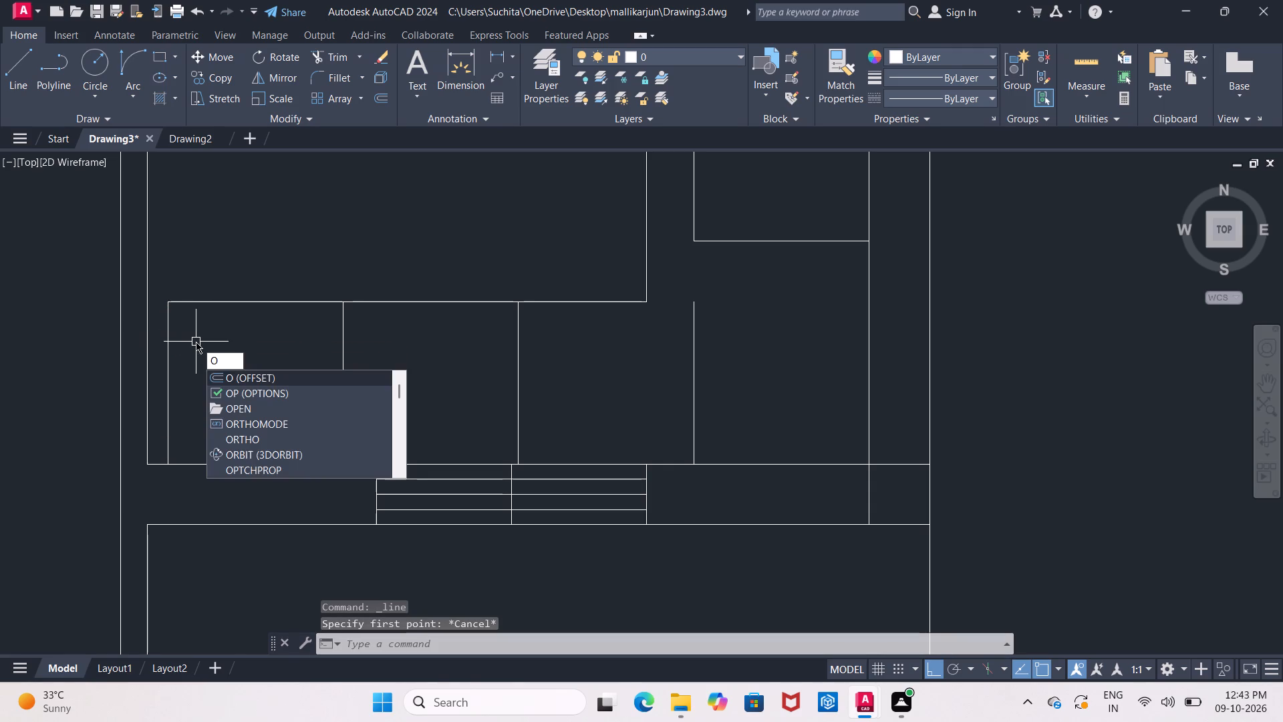
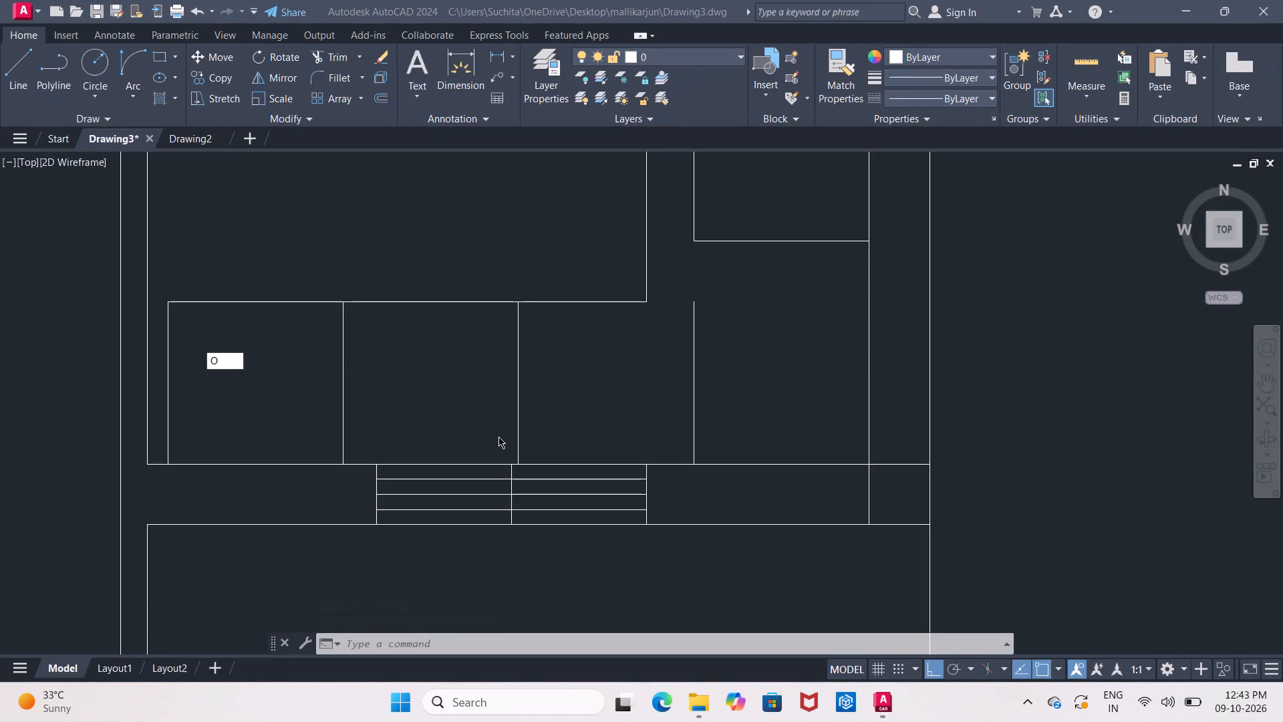
Offset the long horizontal line above the stair treads 4" downward, into the row of three compartments.
key(Escape)
key(Escape)
click(229, 370)
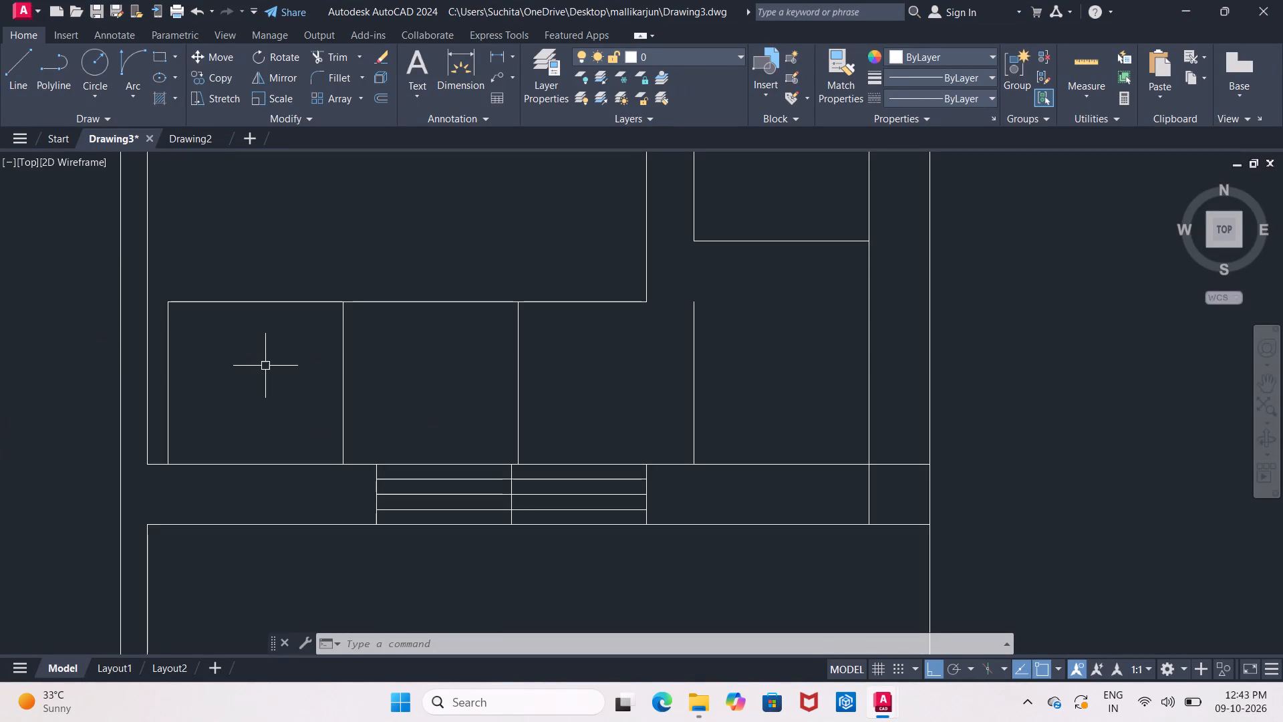
key(Escape)
key(o)
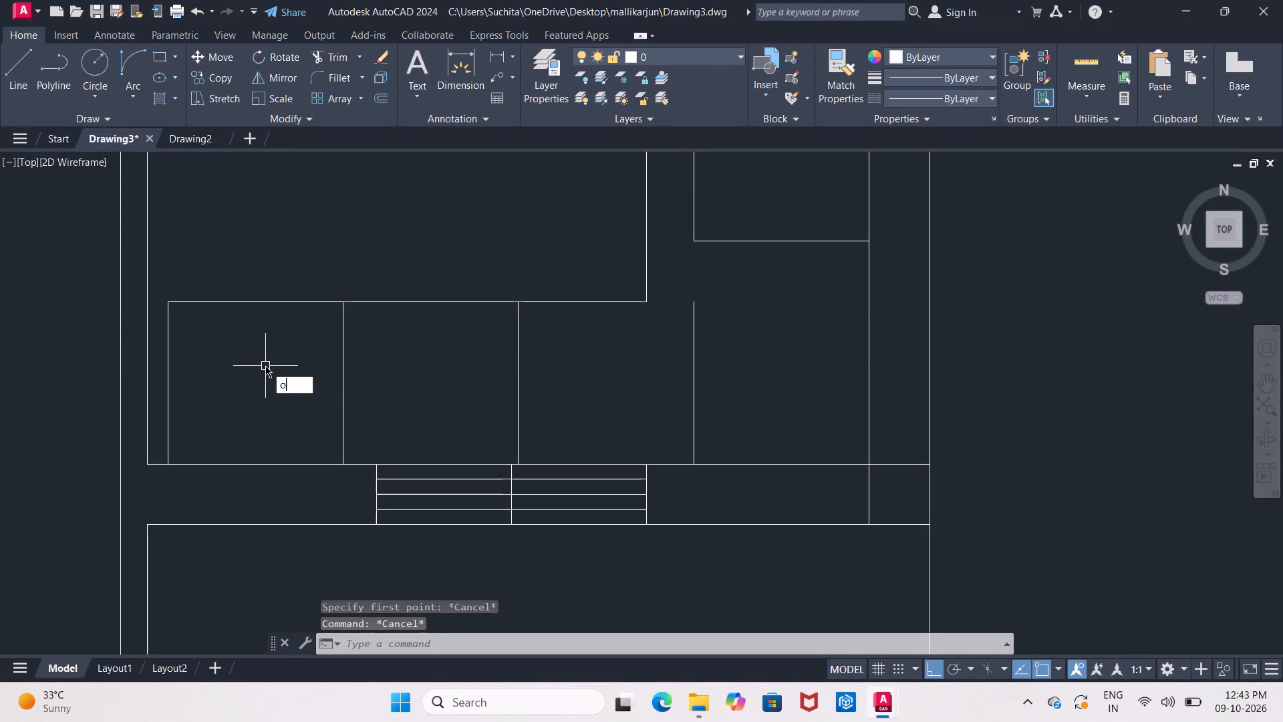
key(Return)
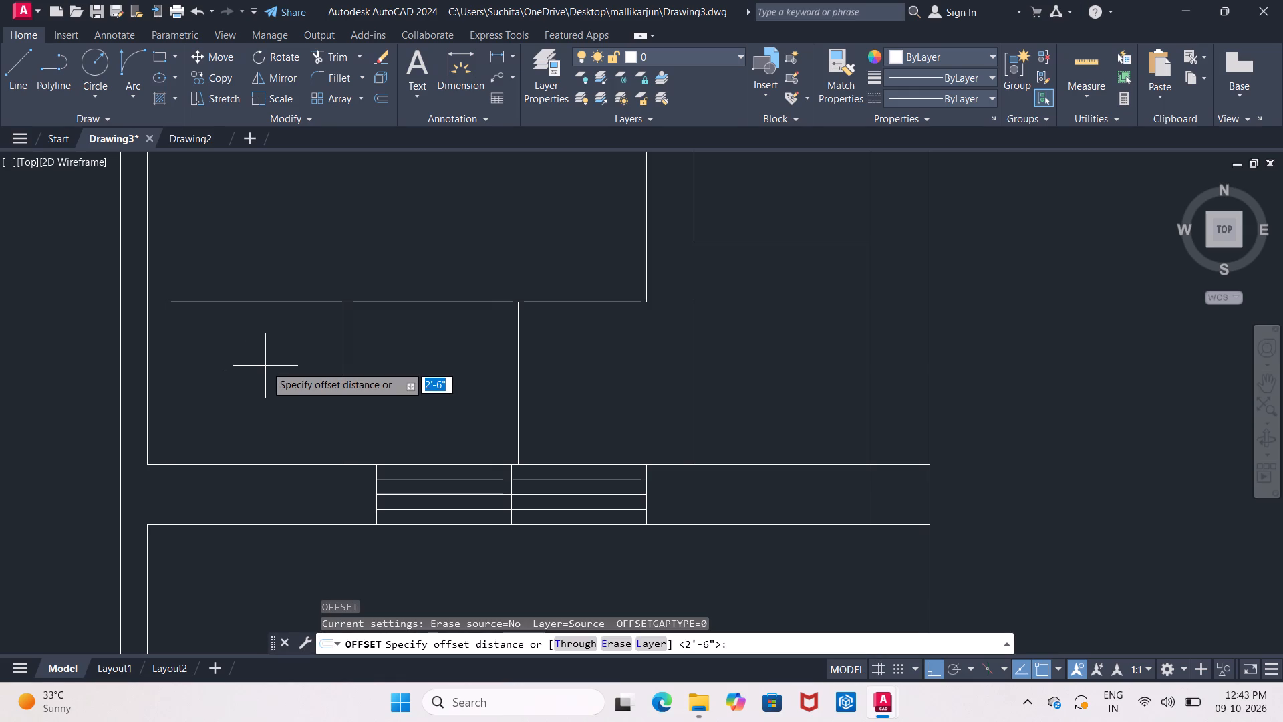
text(4")
key(Return)
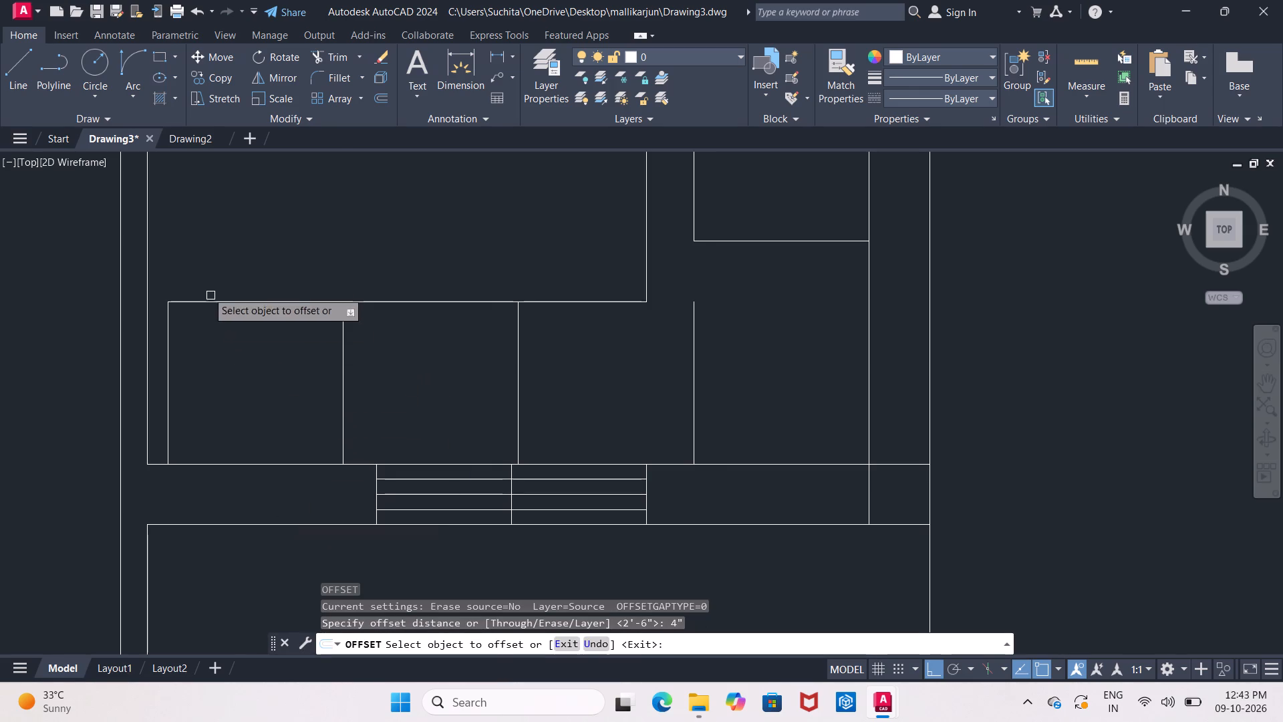
click(221, 301)
click(243, 358)
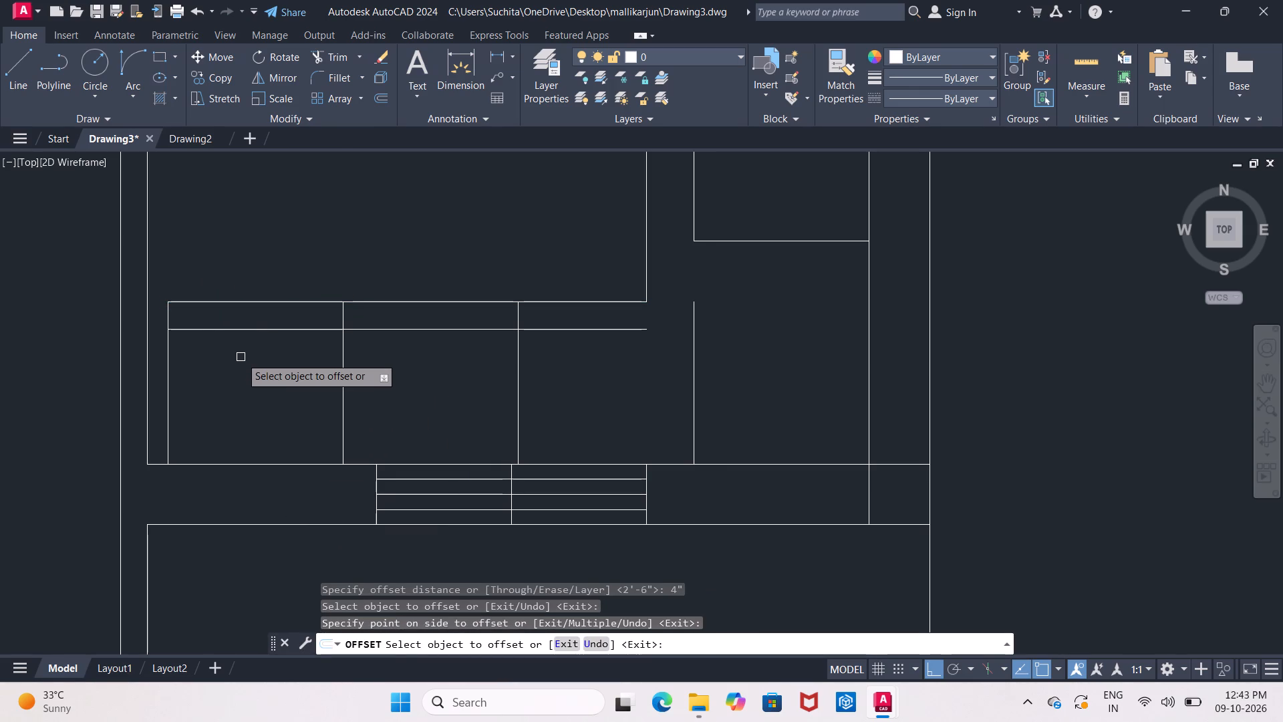
key(Escape)
Trim the two inner vertical dividers where they cross between the original horizontal line and its 4" offset.
text(tr)
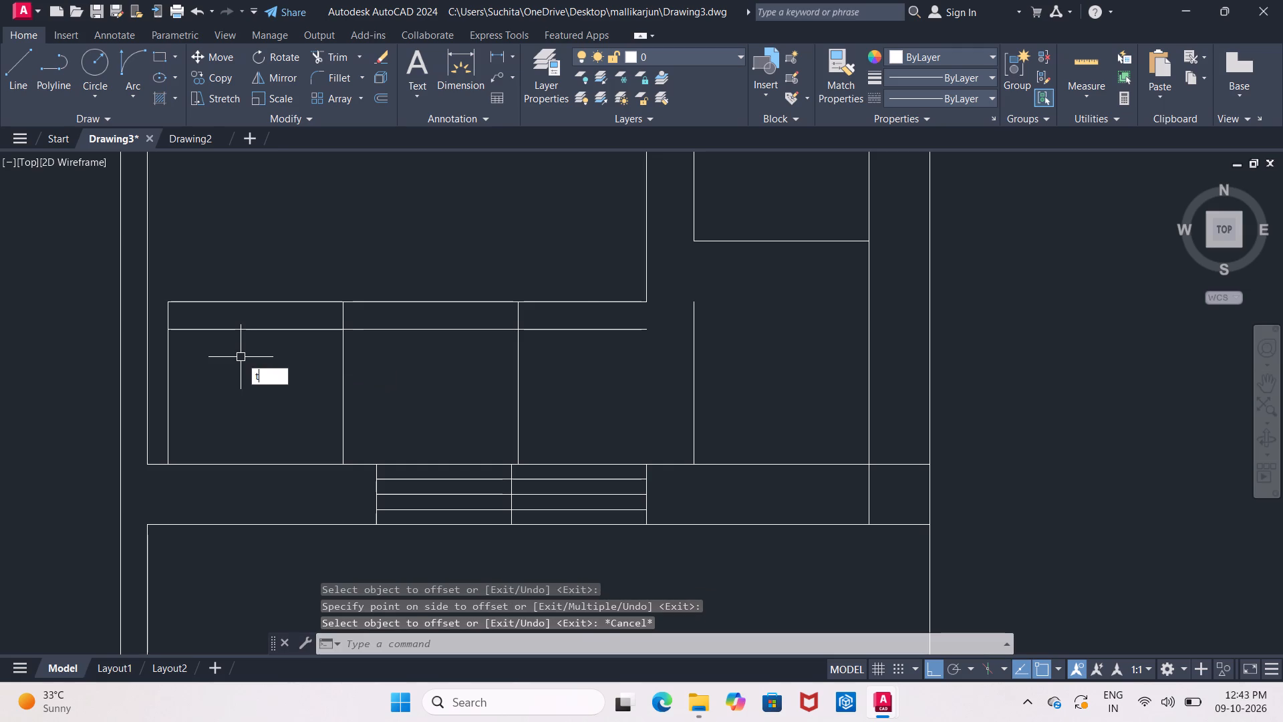
key(Return)
key(Return)
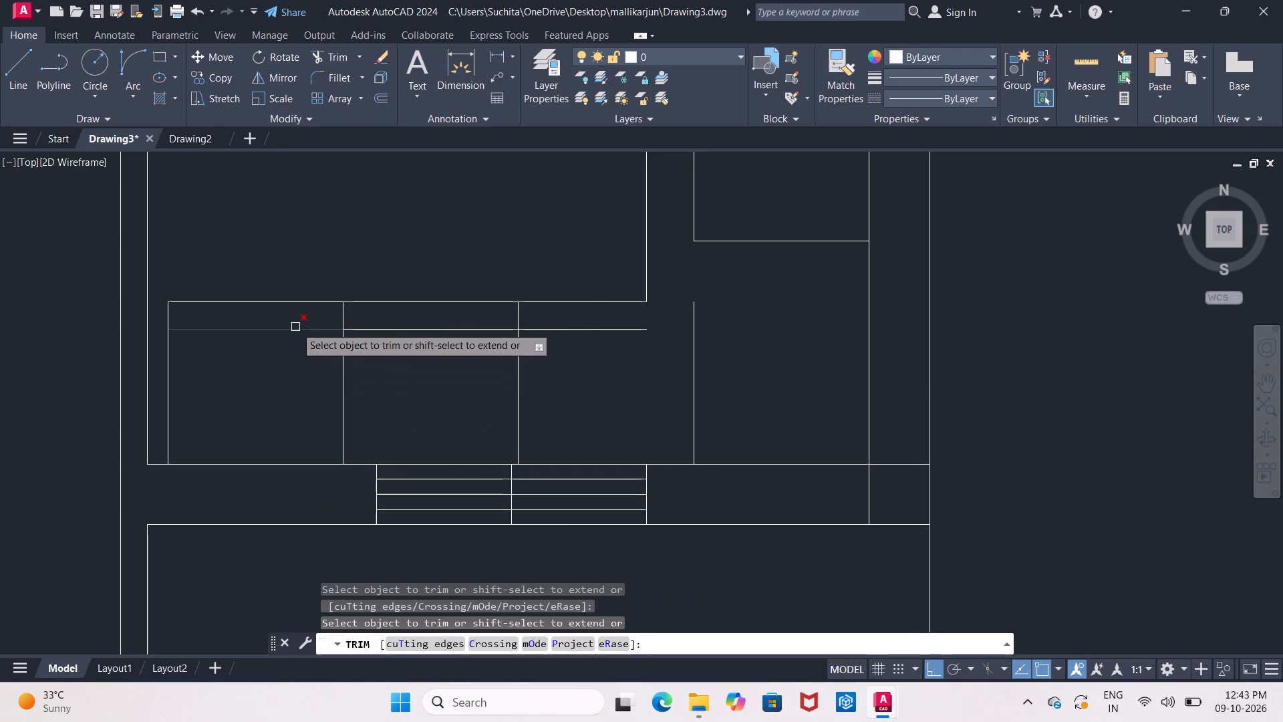
drag(295, 319, 561, 314)
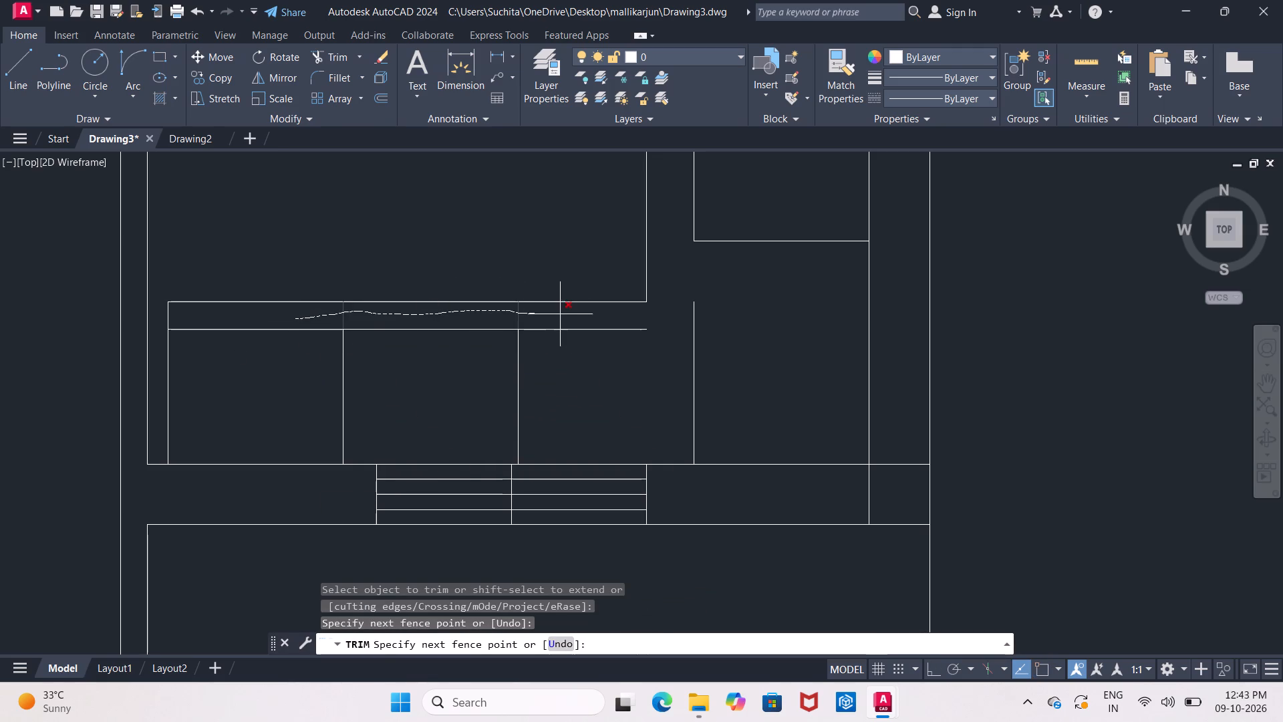
drag(561, 314, 577, 314)
key(Escape)
Extend the lower offset line to the vertical line closing the third compartment.
key(e)
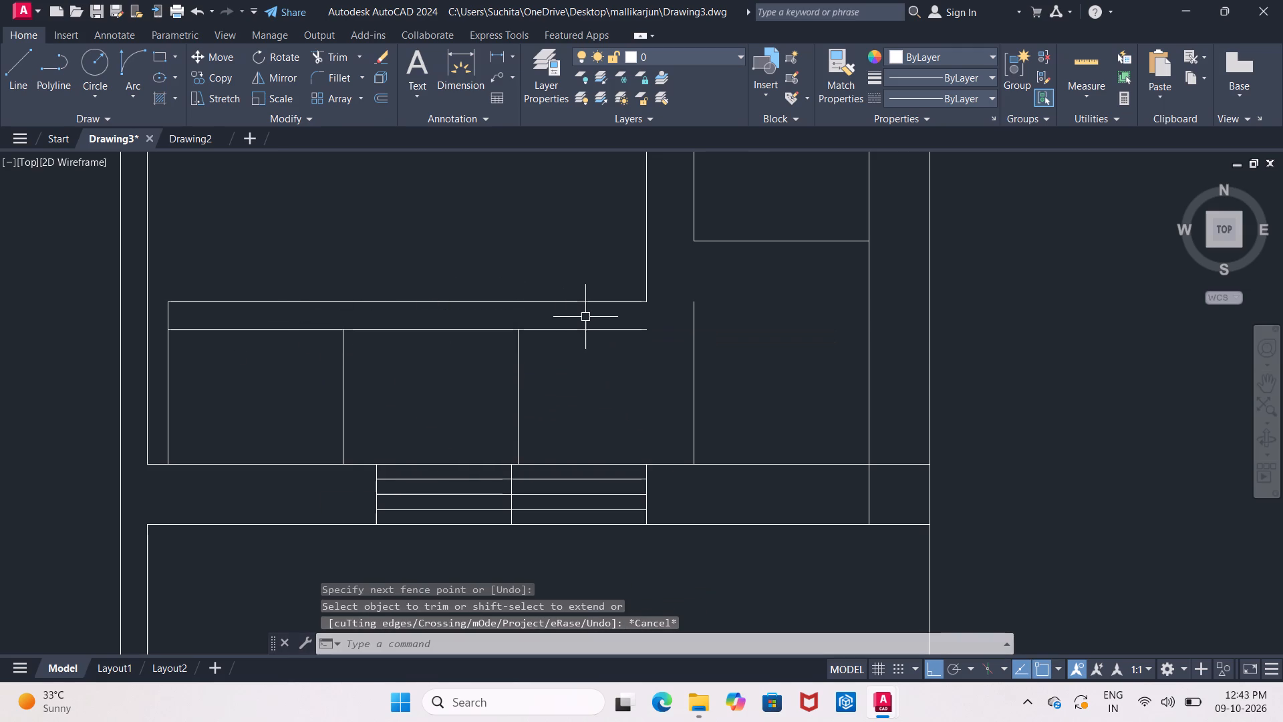
key(x)
click(631, 354)
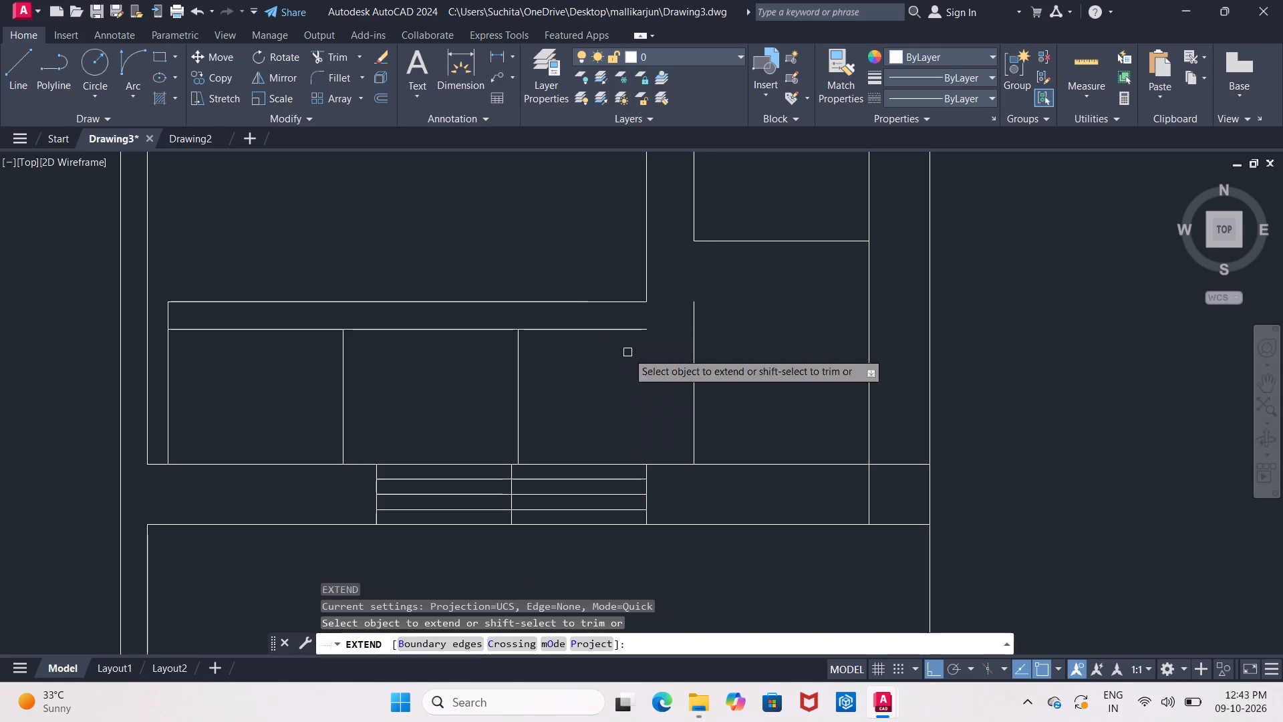
click(620, 330)
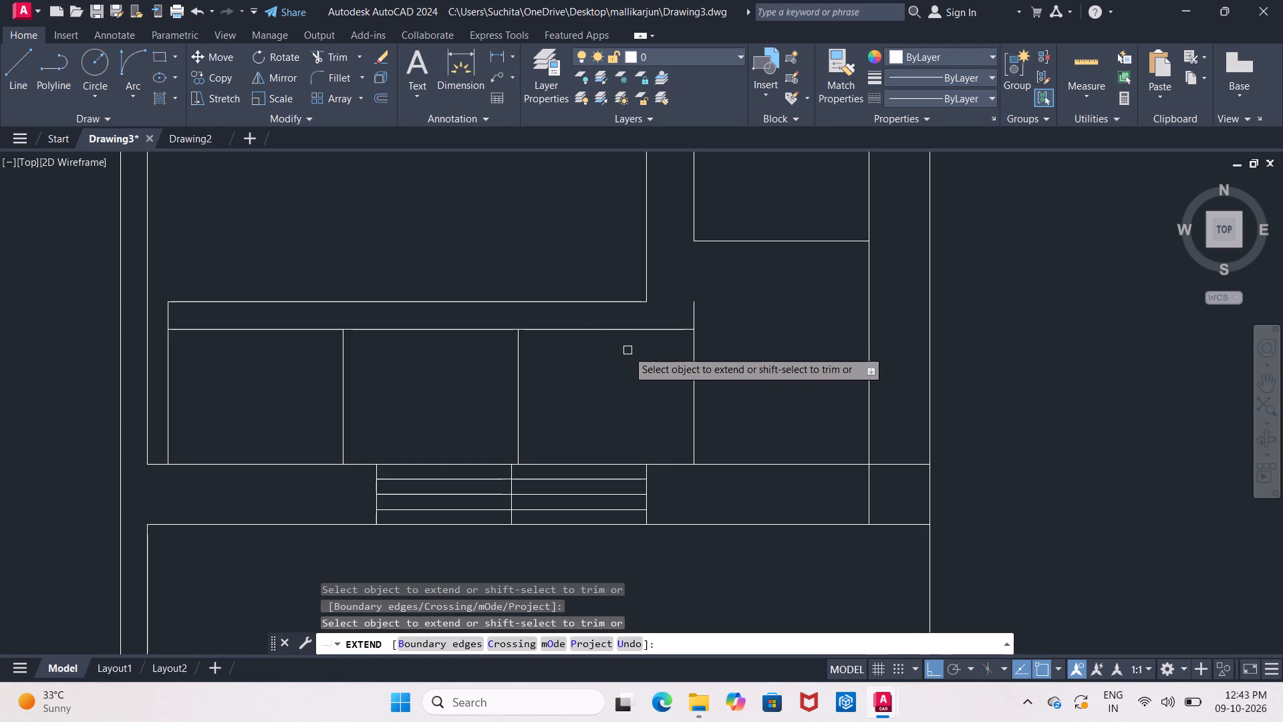
key(Escape)
Trim the stub of the third compartment's outer vertical line projecting above the extended offset line.
text(tr)
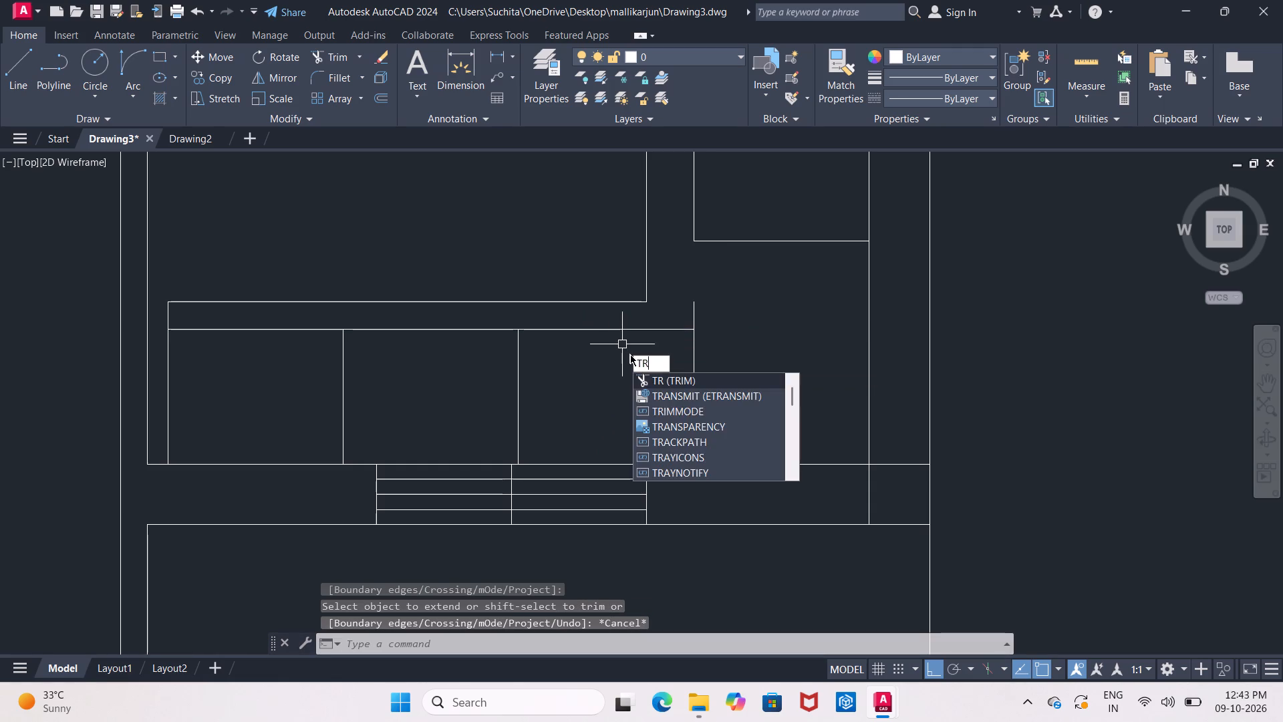
key(Return)
key(Return)
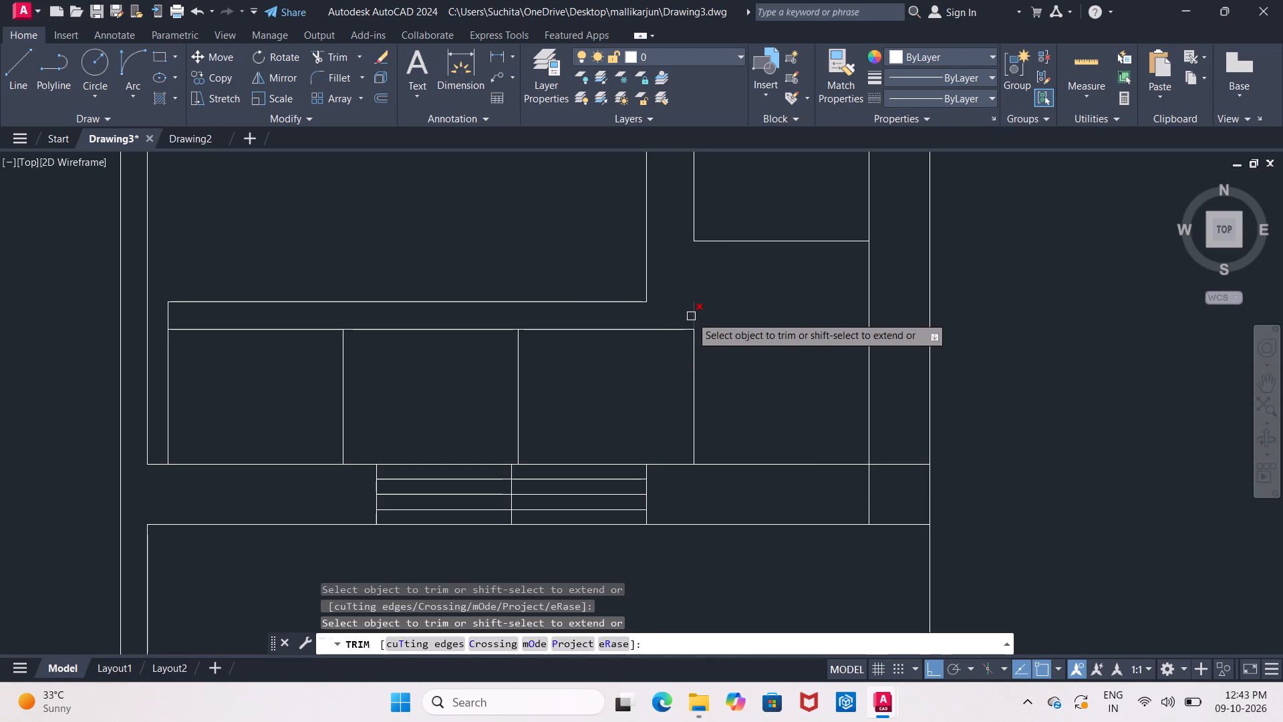
click(692, 326)
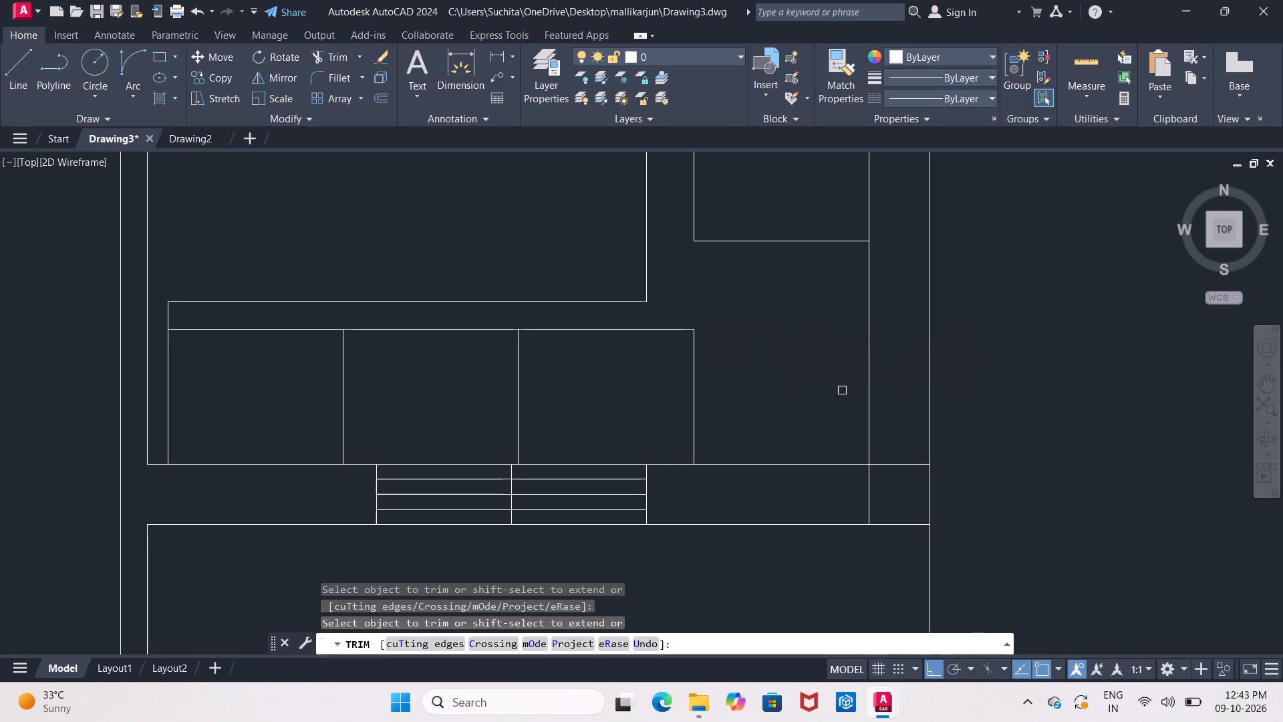
Switch to the desktop and launch the Fuji app.
click(1173, 8)
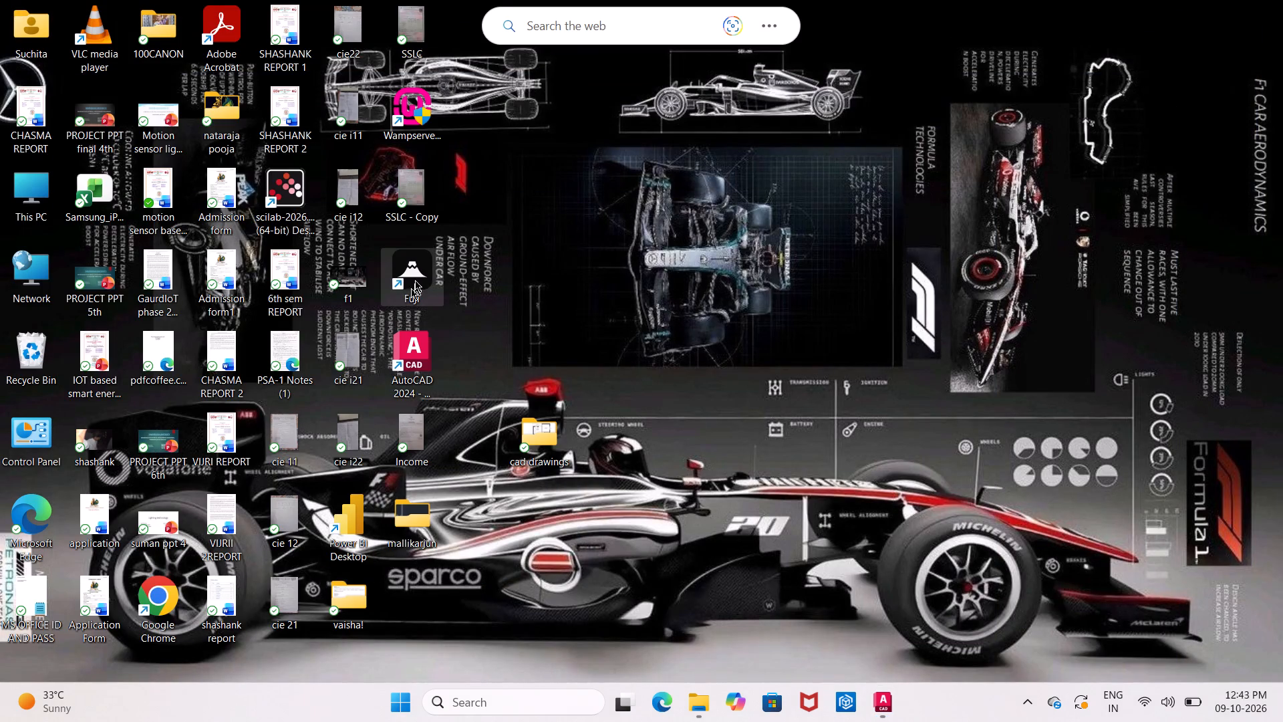
double_click(415, 279)
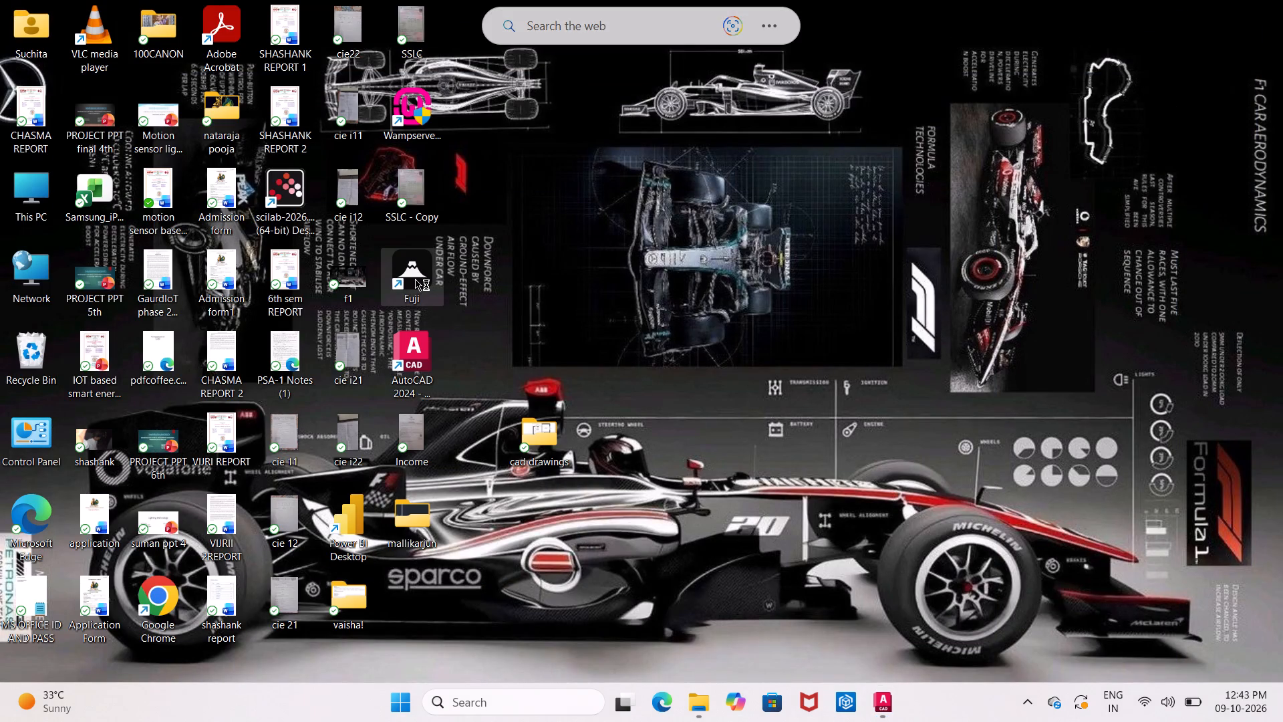
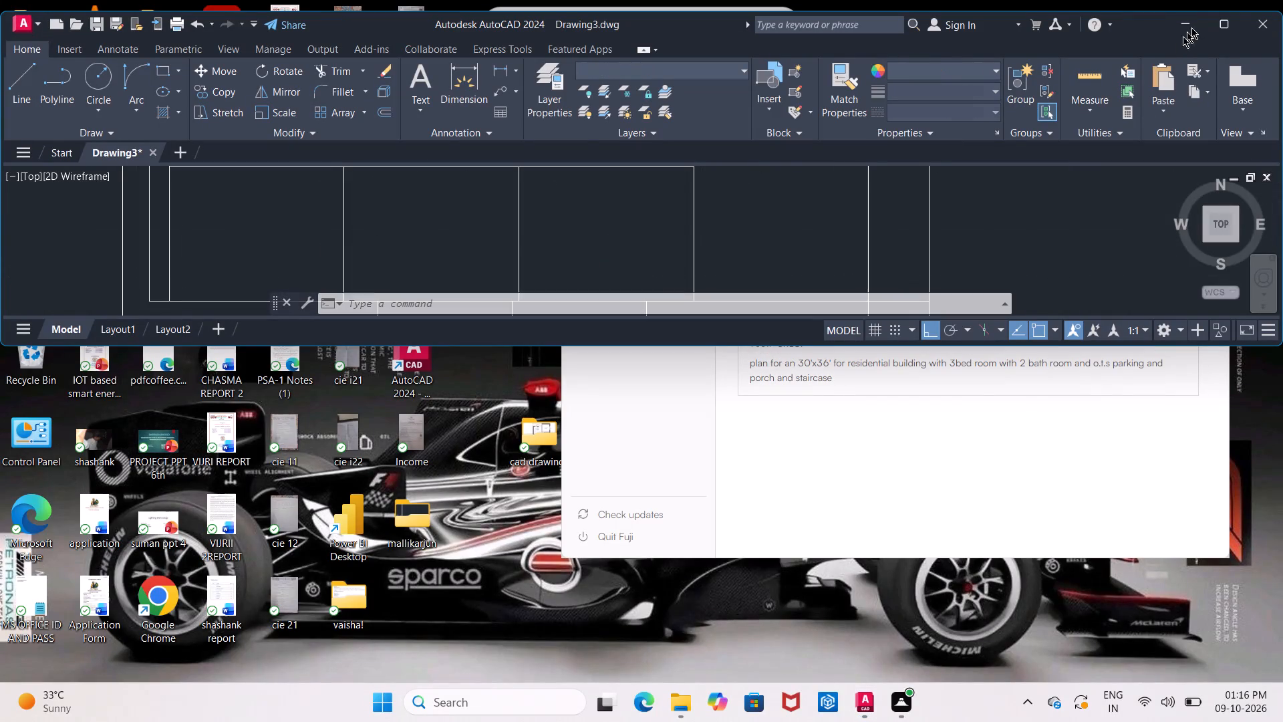
Return from the desktop to Drawing3 in a maximized AutoCAD window.
click(1229, 27)
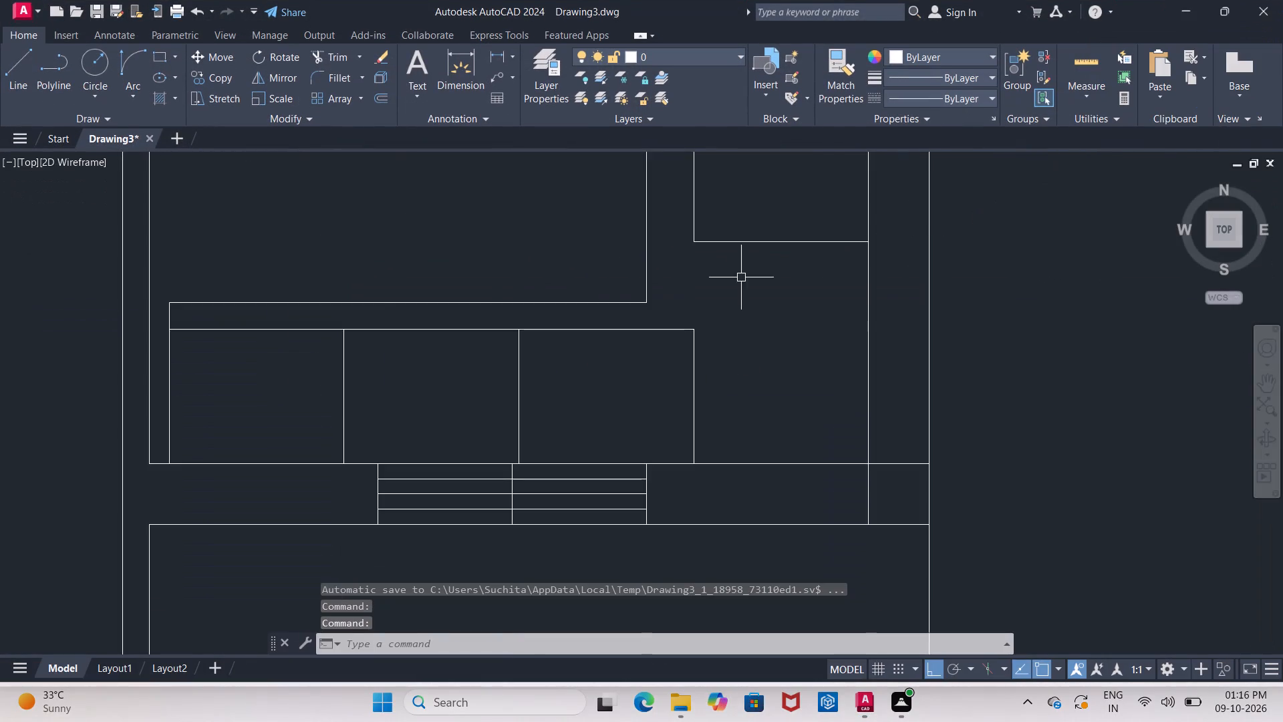
Erase the two short vertical lines crossing the plan's lower outer wall, beneath the room with the double door.
scroll(741, 277, down, 3)
middle_drag(646, 263, 412, 299)
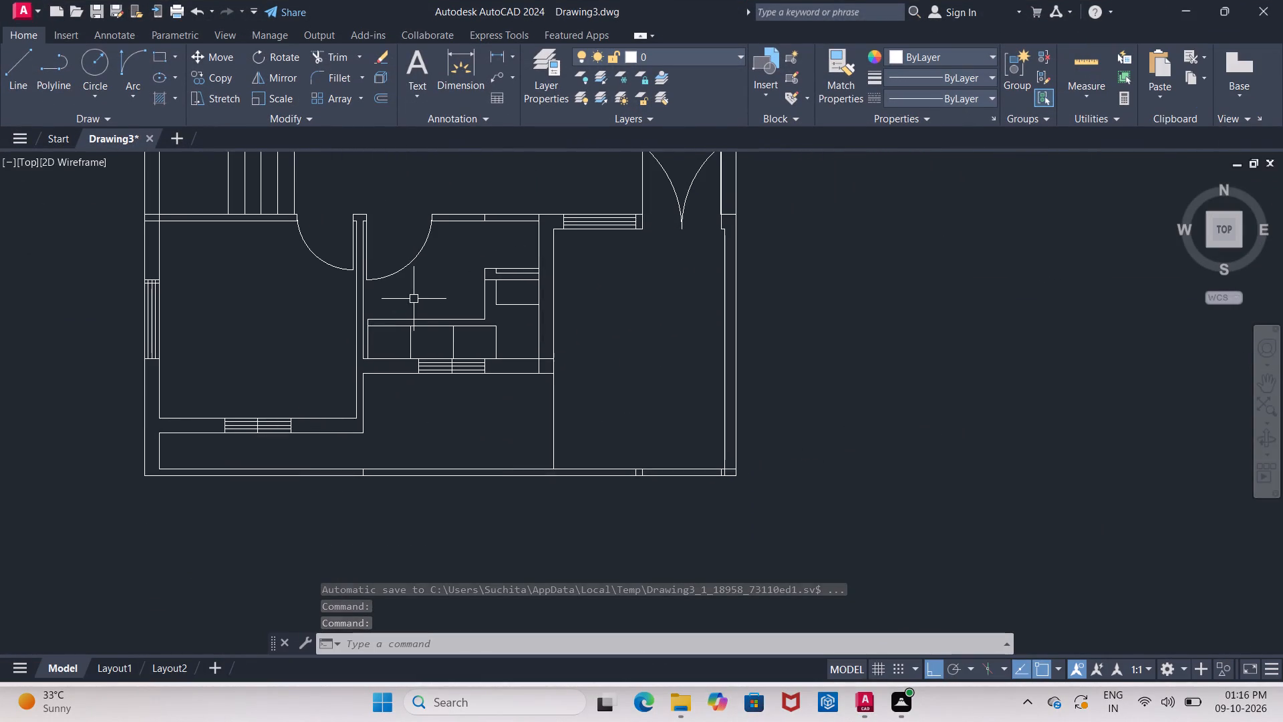
middle_drag(429, 303, 364, 267)
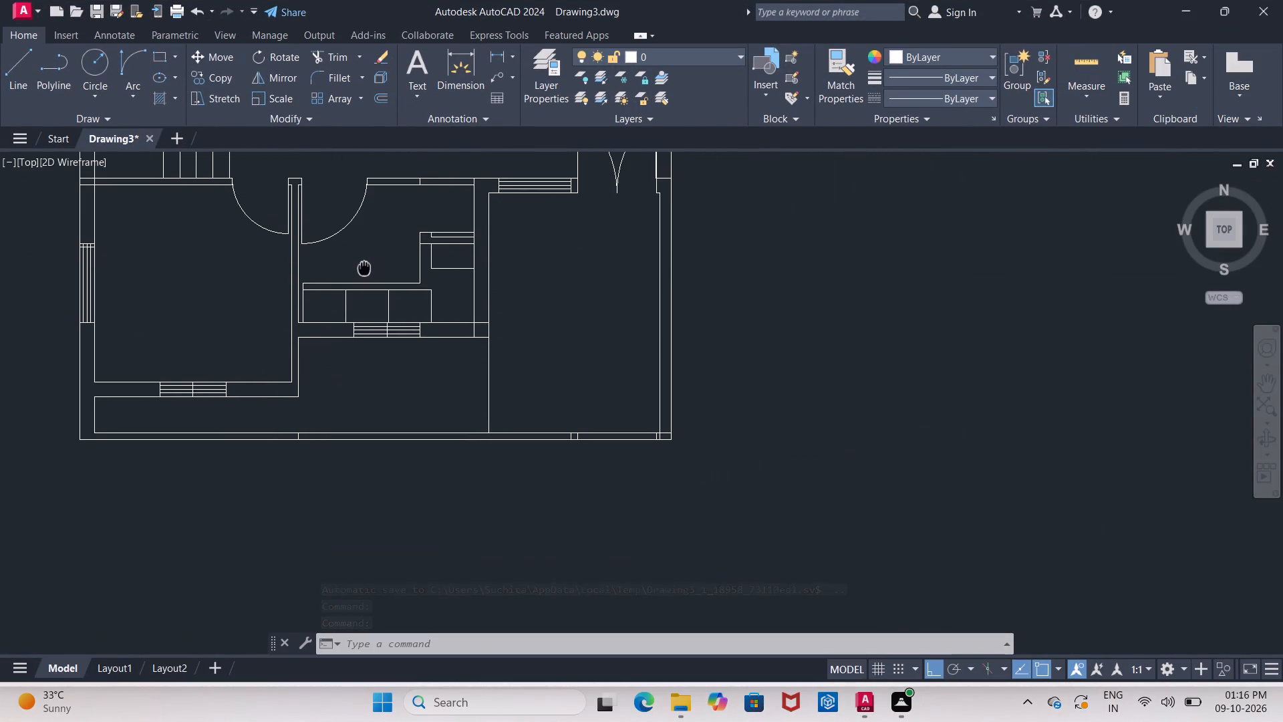
middle_drag(364, 267, 337, 294)
scroll(337, 291, down, 3)
middle_drag(333, 306, 333, 356)
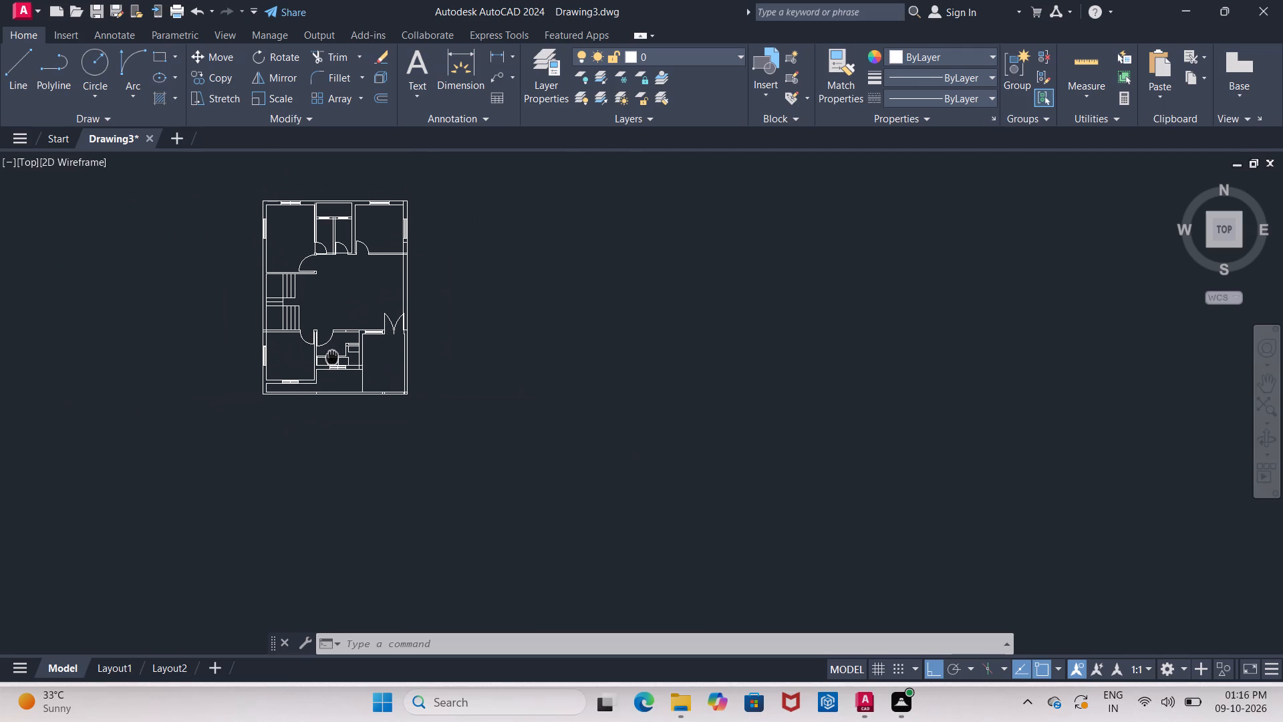
middle_drag(333, 356, 331, 263)
scroll(331, 263, up, 4)
middle_drag(331, 263, 262, 191)
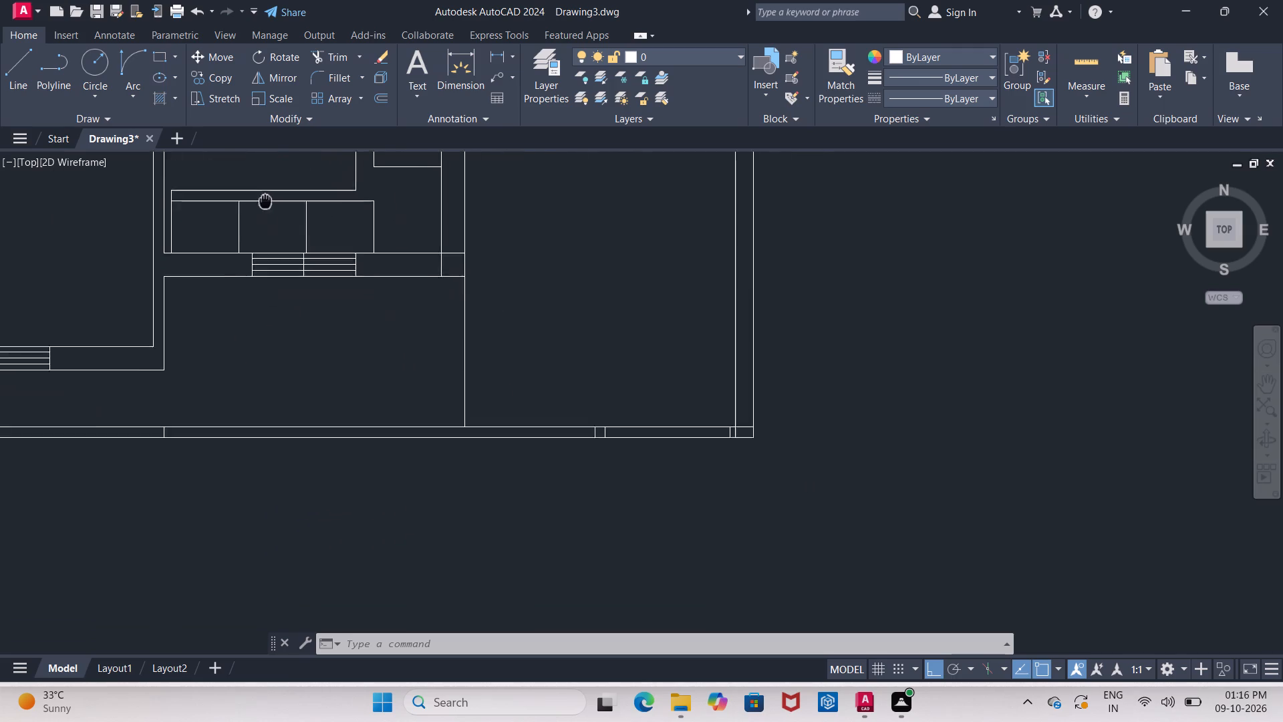
middle_drag(262, 191, 247, 136)
middle_drag(491, 268, 366, 272)
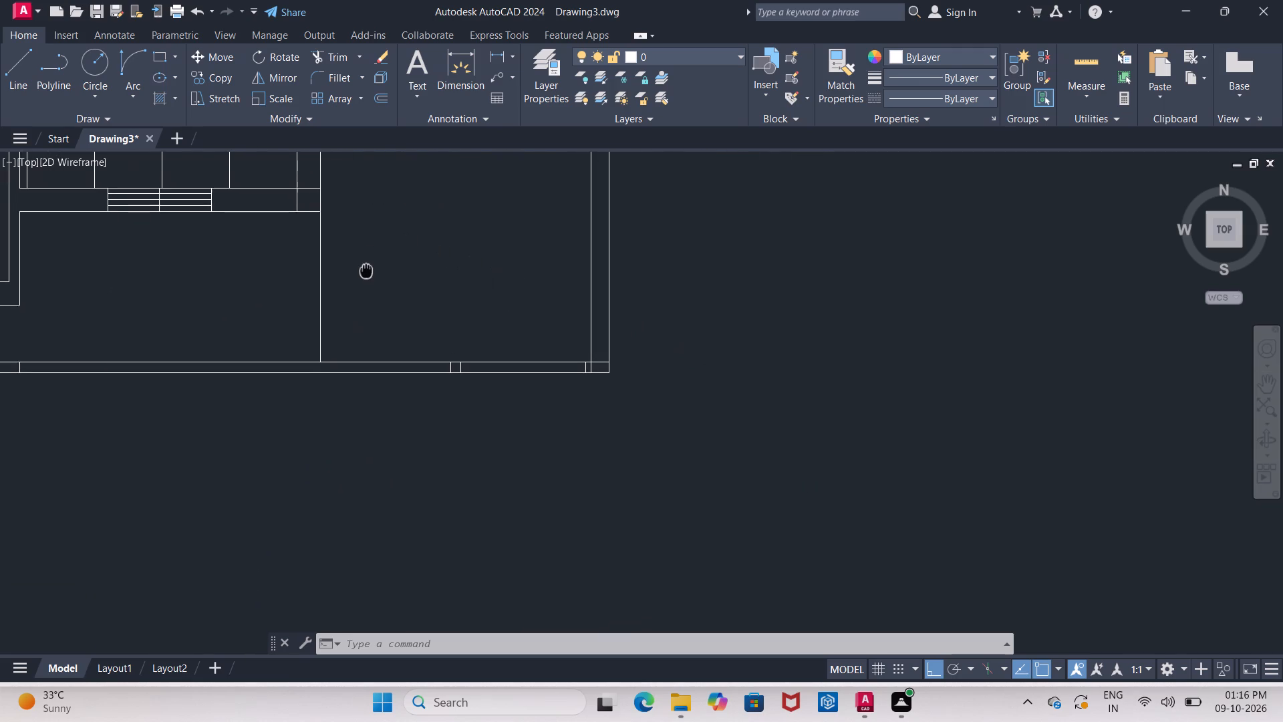
middle_drag(366, 272, 378, 271)
scroll(367, 287, up, 2)
middle_drag(367, 287, 364, 245)
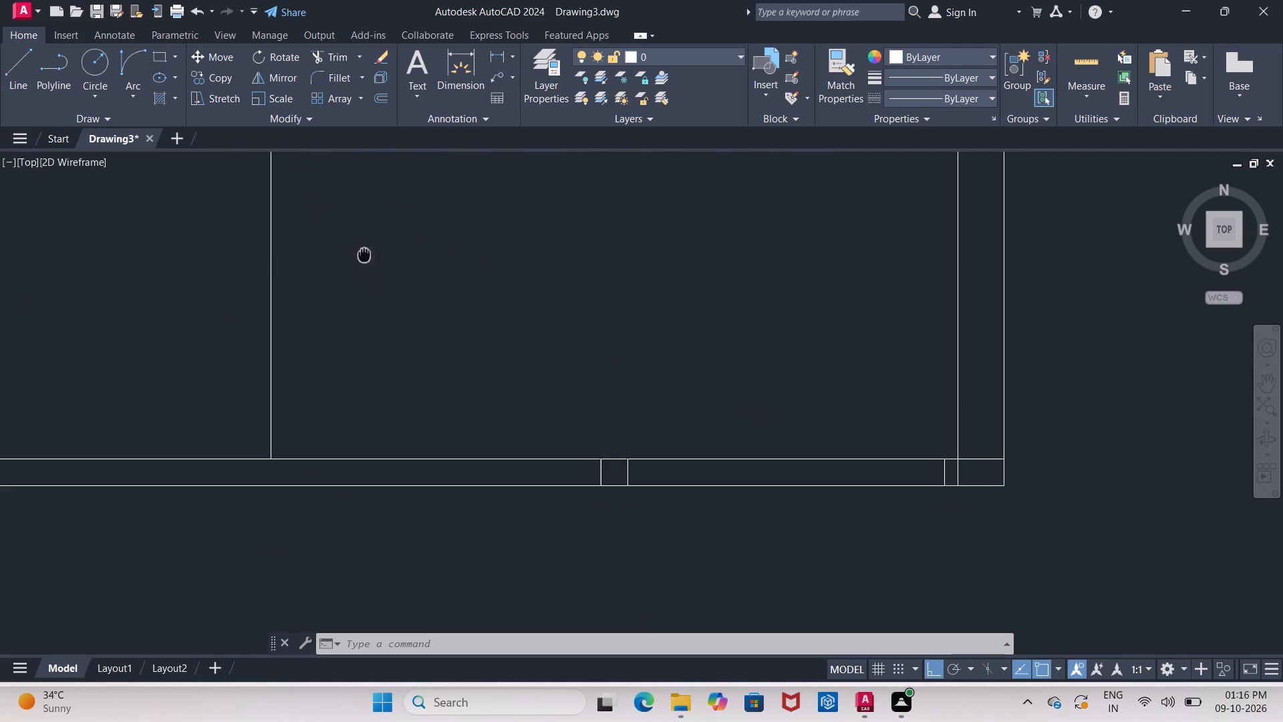
middle_drag(364, 245, 358, 209)
scroll(503, 430, up, 1)
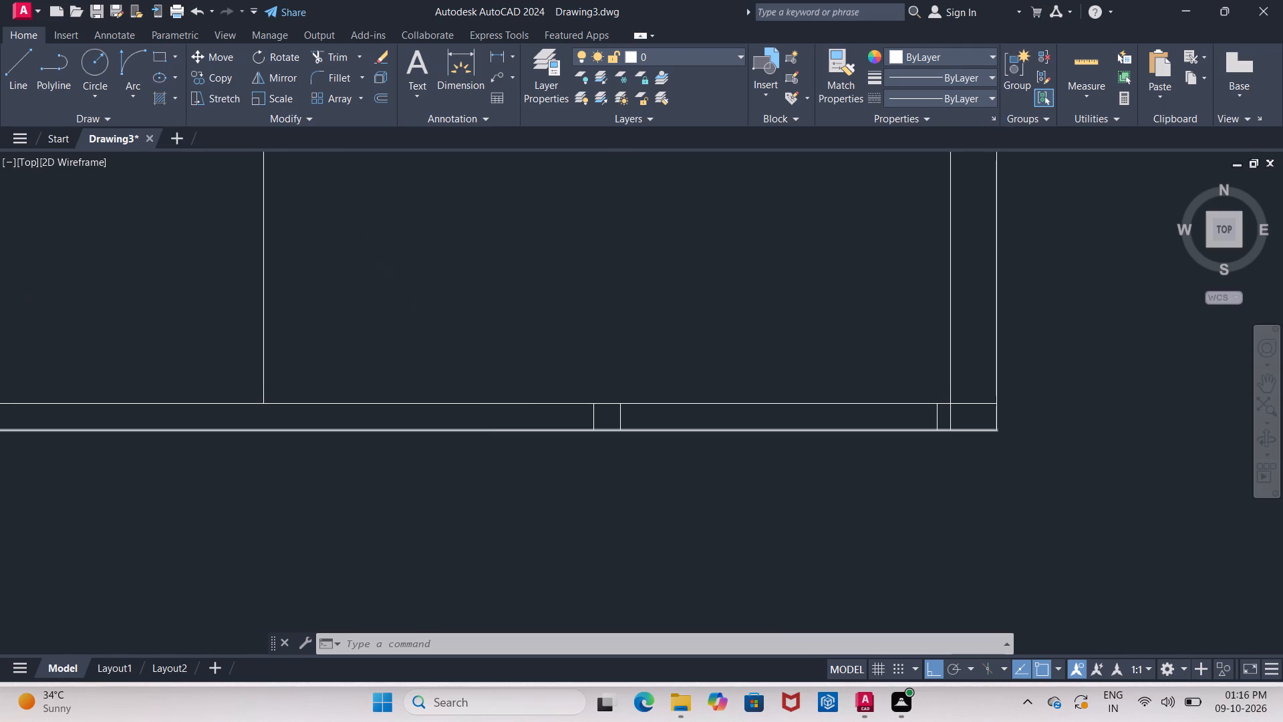
middle_drag(503, 430, 457, 342)
scroll(457, 342, up, 2)
middle_drag(597, 346, 328, 366)
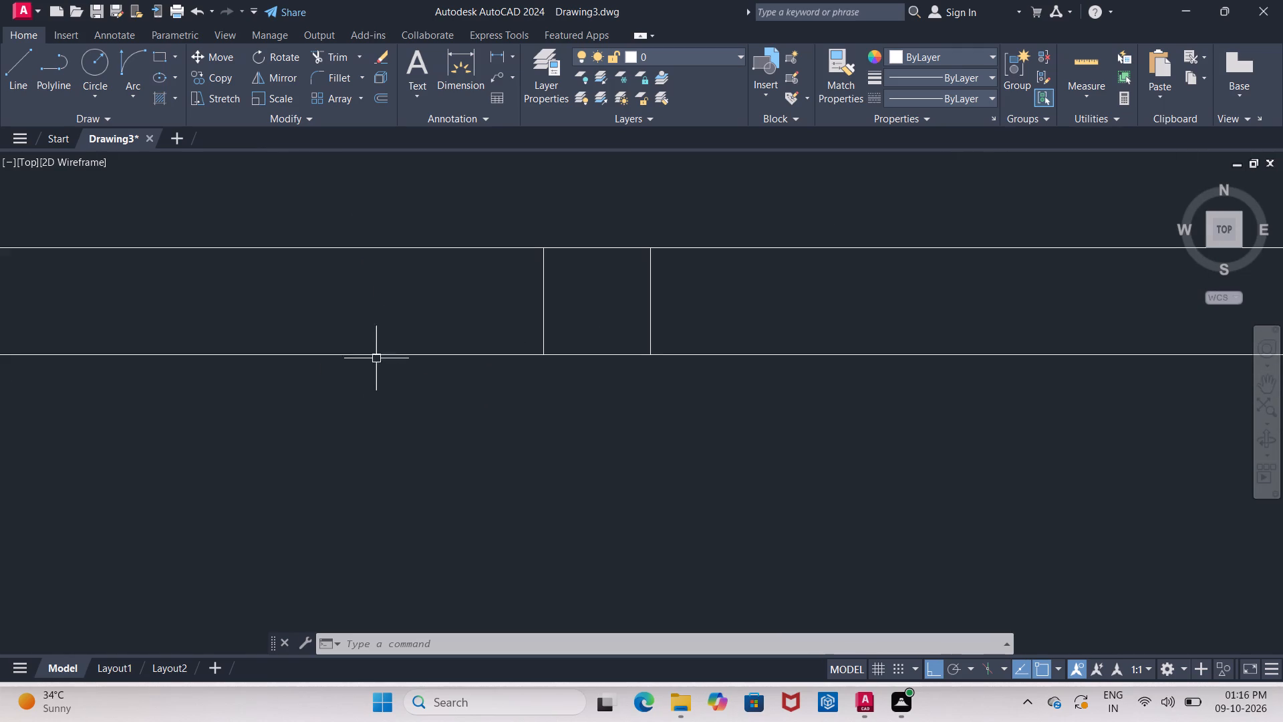
click(549, 316)
click(525, 321)
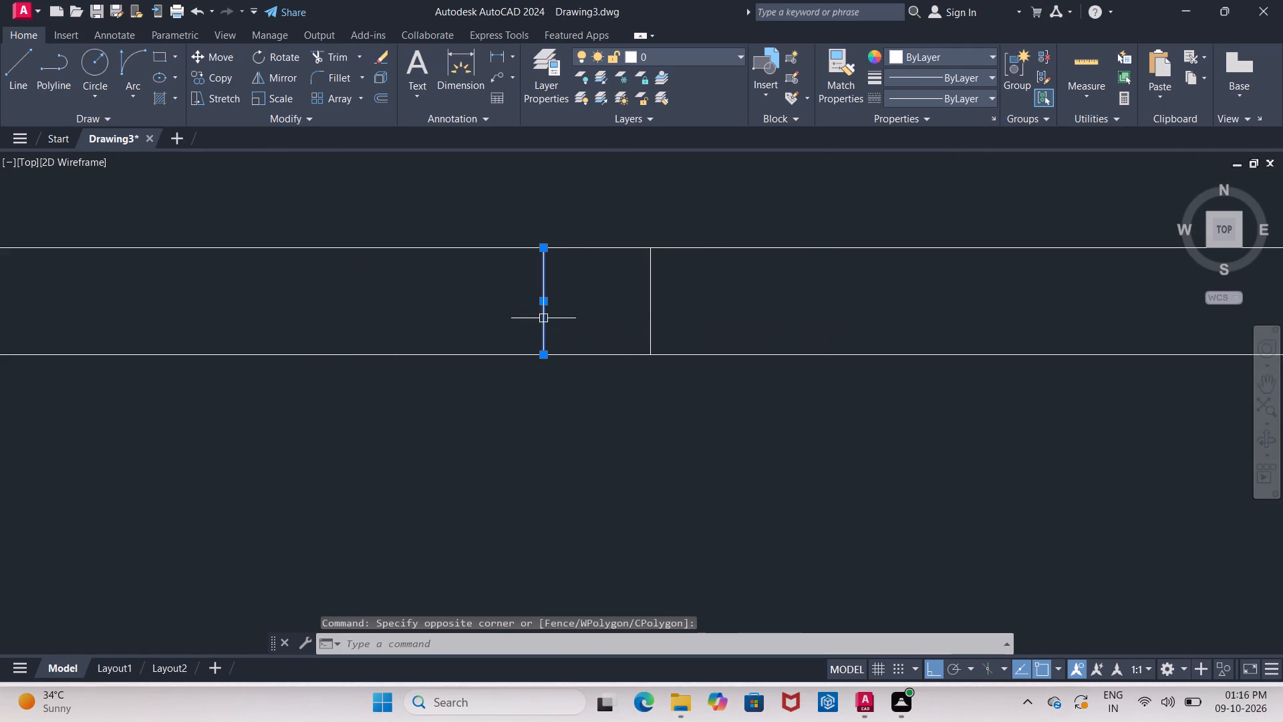
click(644, 314)
drag(644, 314, 662, 314)
click(665, 314)
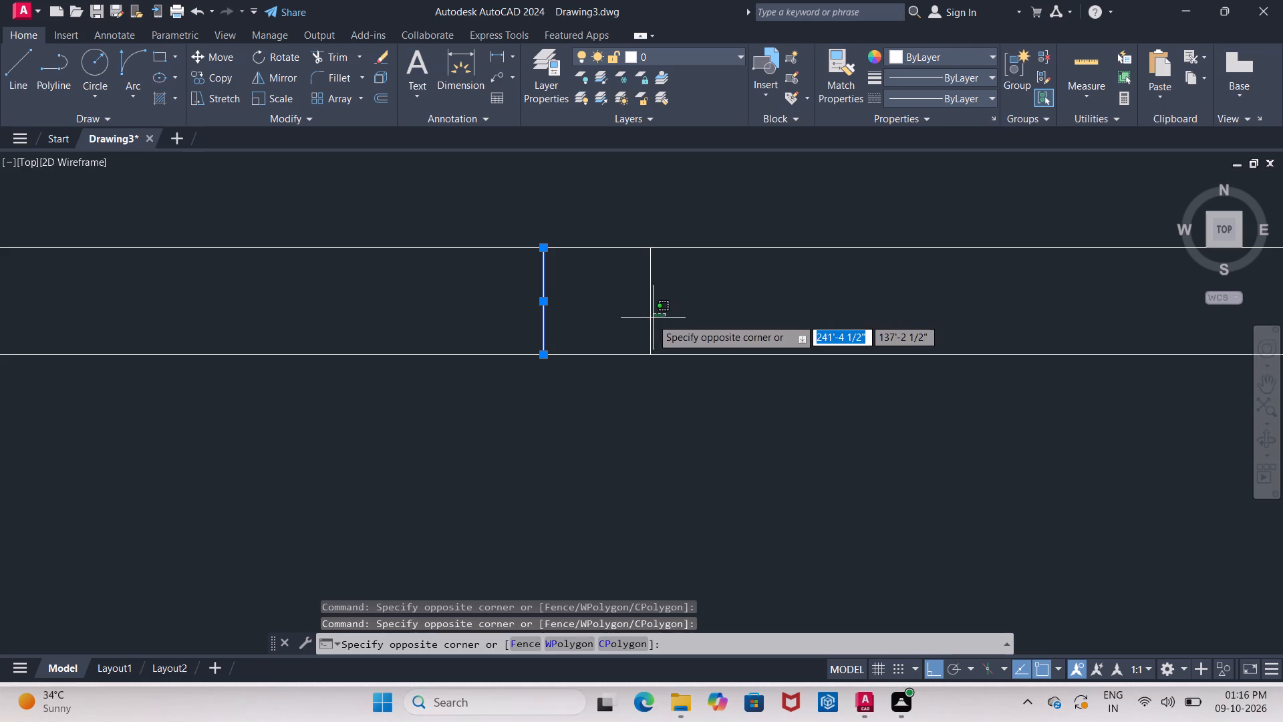
click(650, 319)
key(Delete)
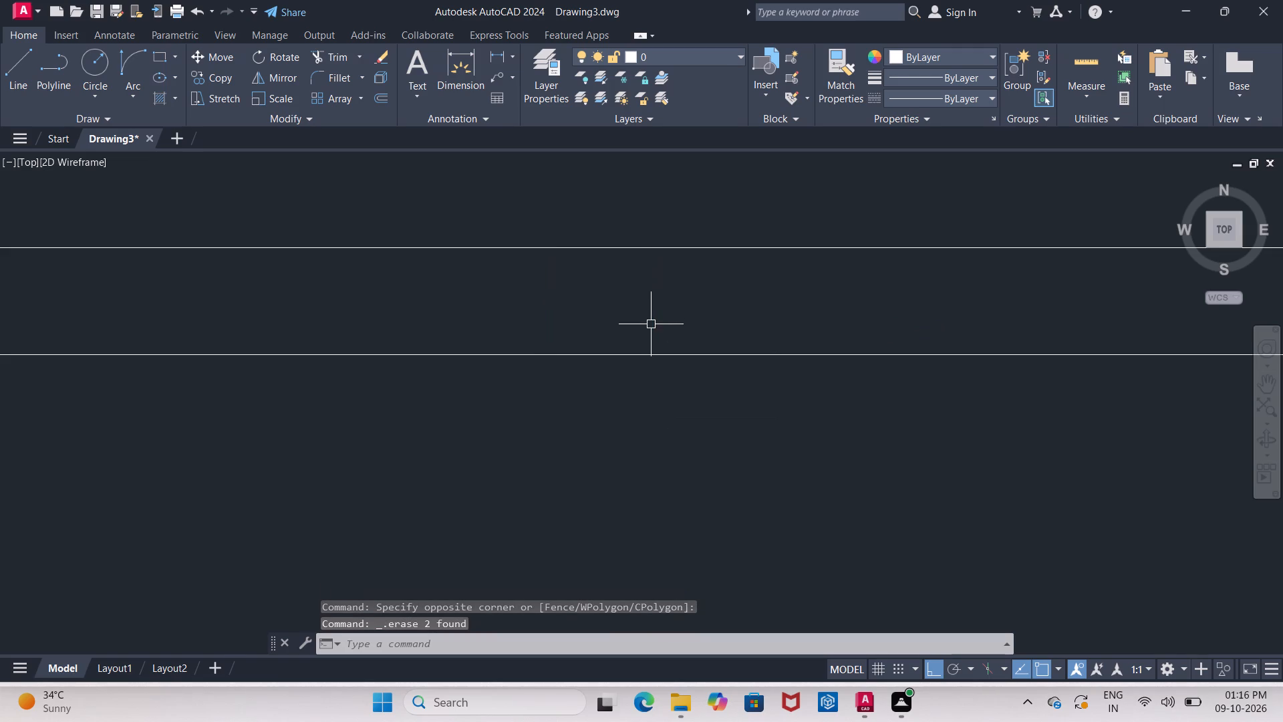
Erase the short vertical line crossing the lower outer wall just beside the plan's lower-right corner.
scroll(665, 333, down, 4)
middle_drag(864, 369, 263, 257)
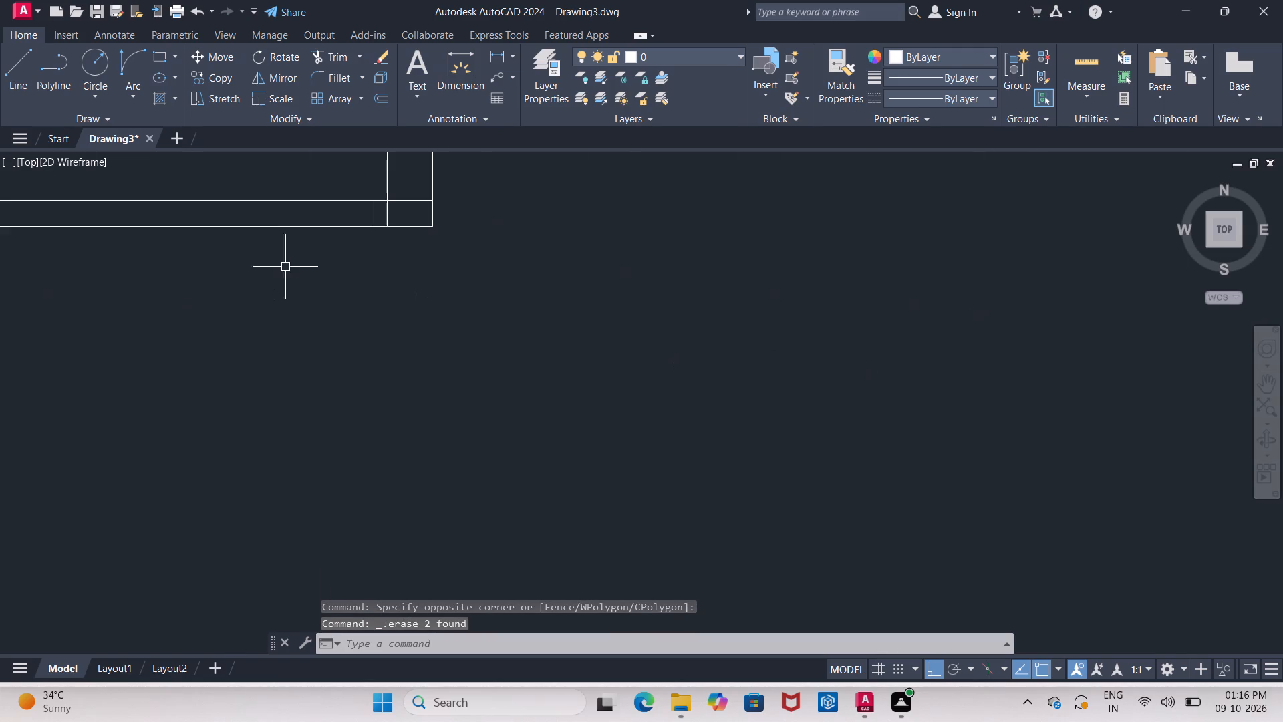
scroll(351, 218, up, 1)
middle_drag(353, 215, 313, 257)
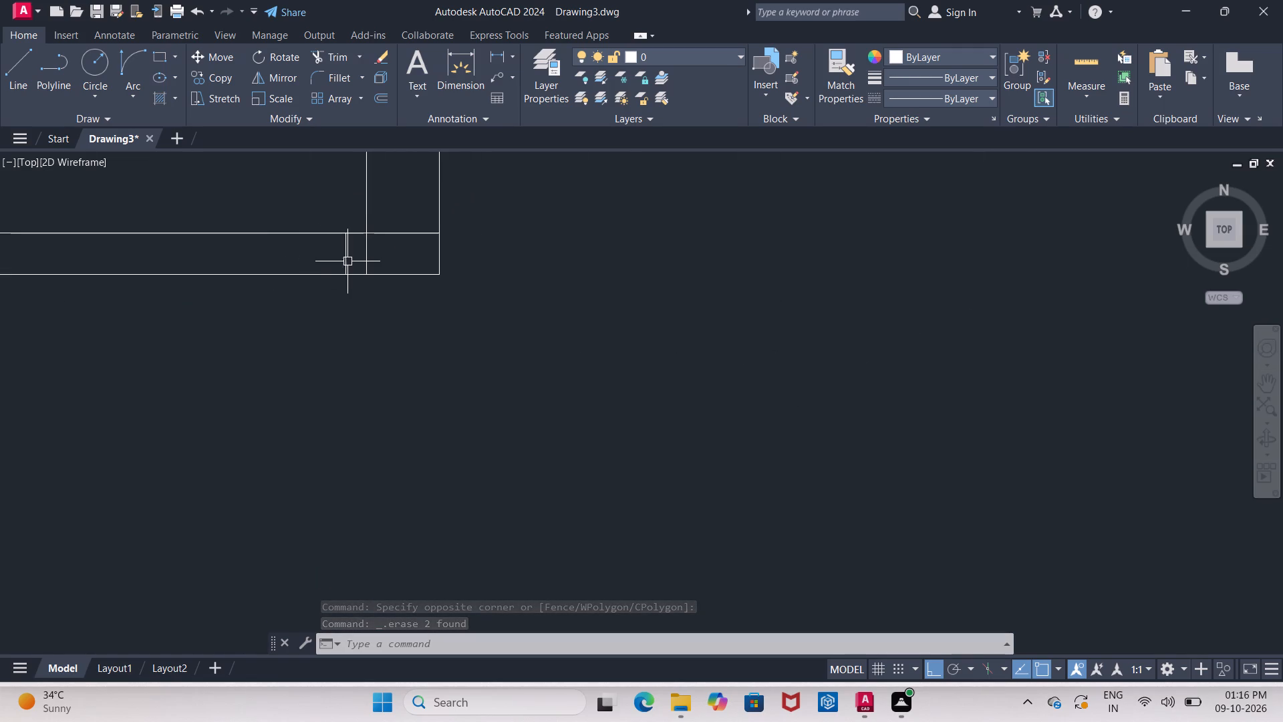
click(348, 261)
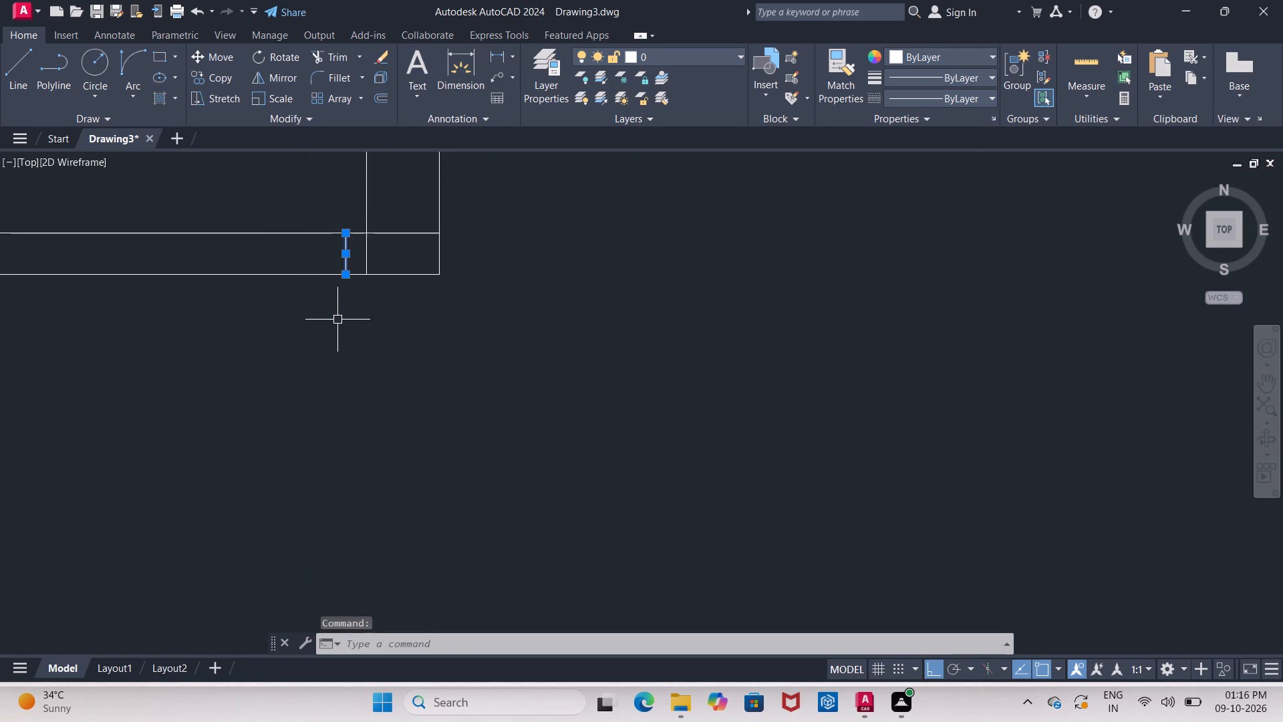
key(Delete)
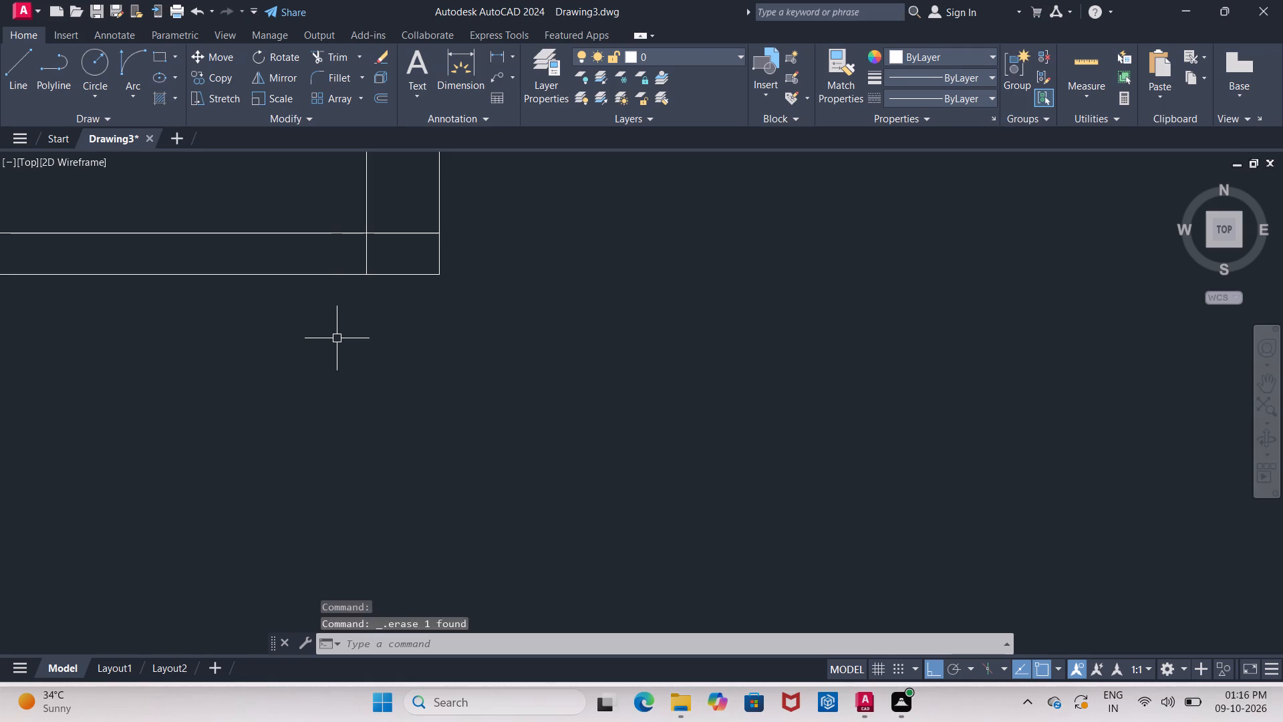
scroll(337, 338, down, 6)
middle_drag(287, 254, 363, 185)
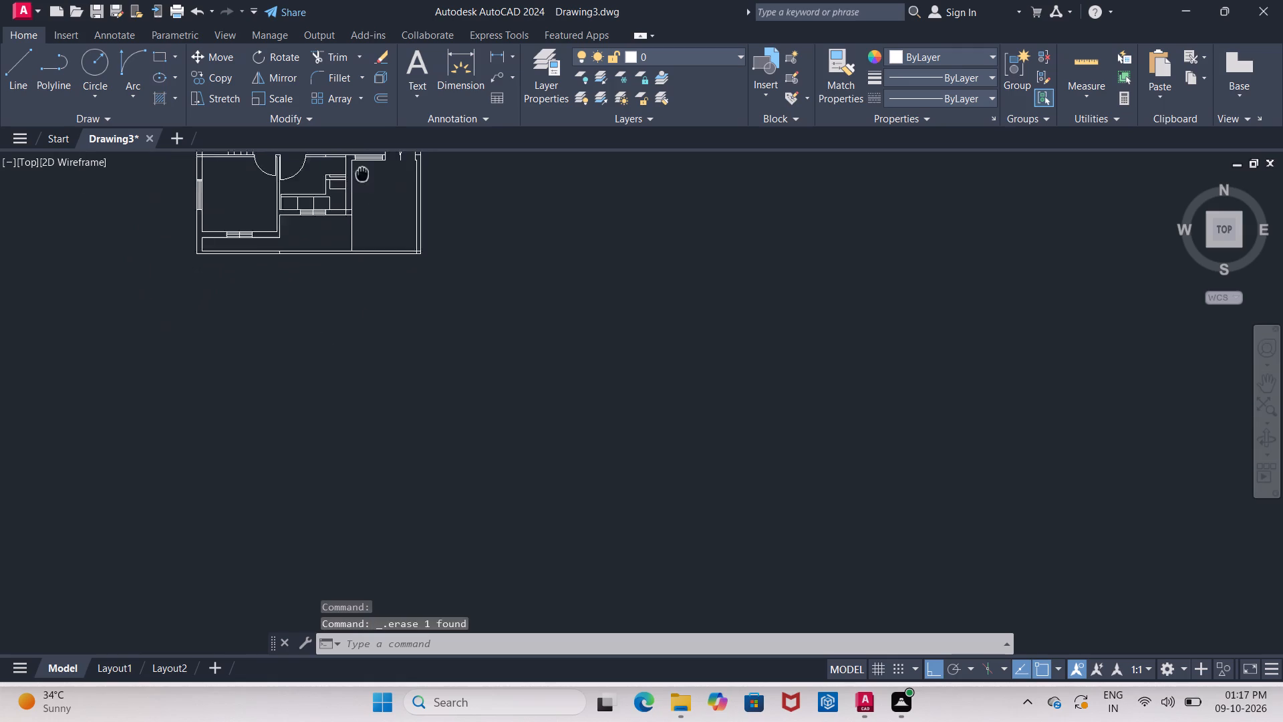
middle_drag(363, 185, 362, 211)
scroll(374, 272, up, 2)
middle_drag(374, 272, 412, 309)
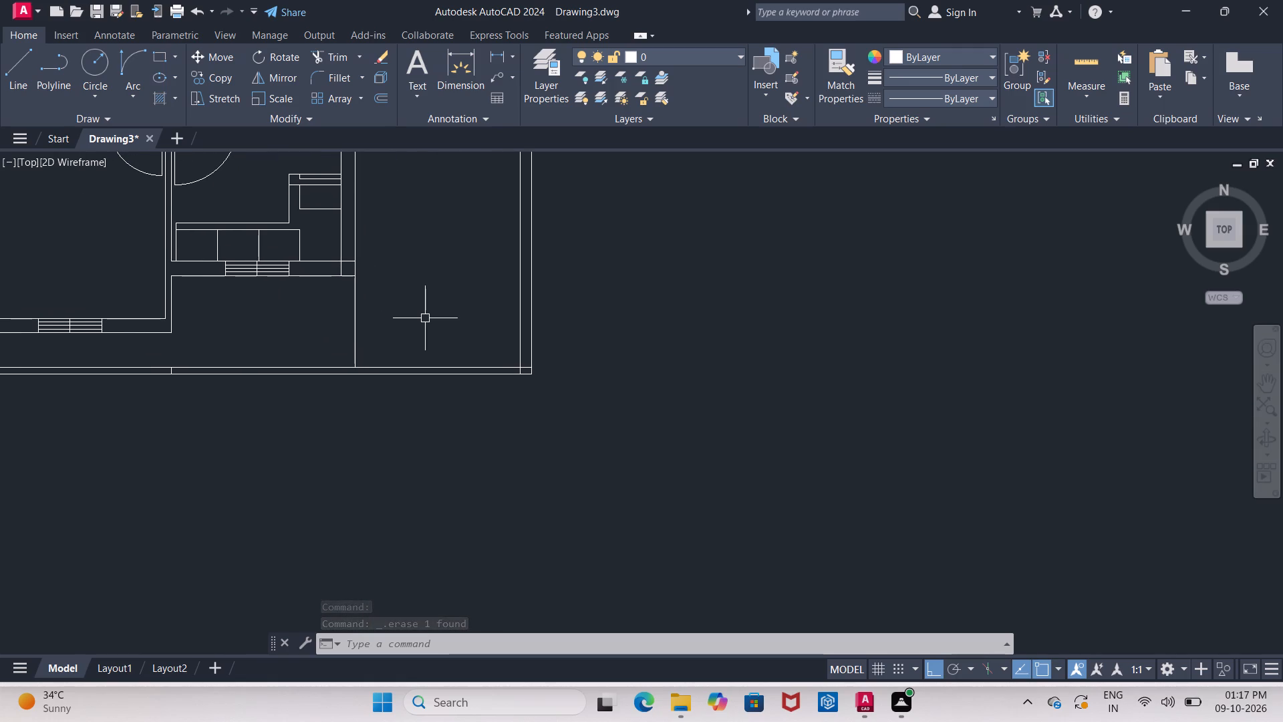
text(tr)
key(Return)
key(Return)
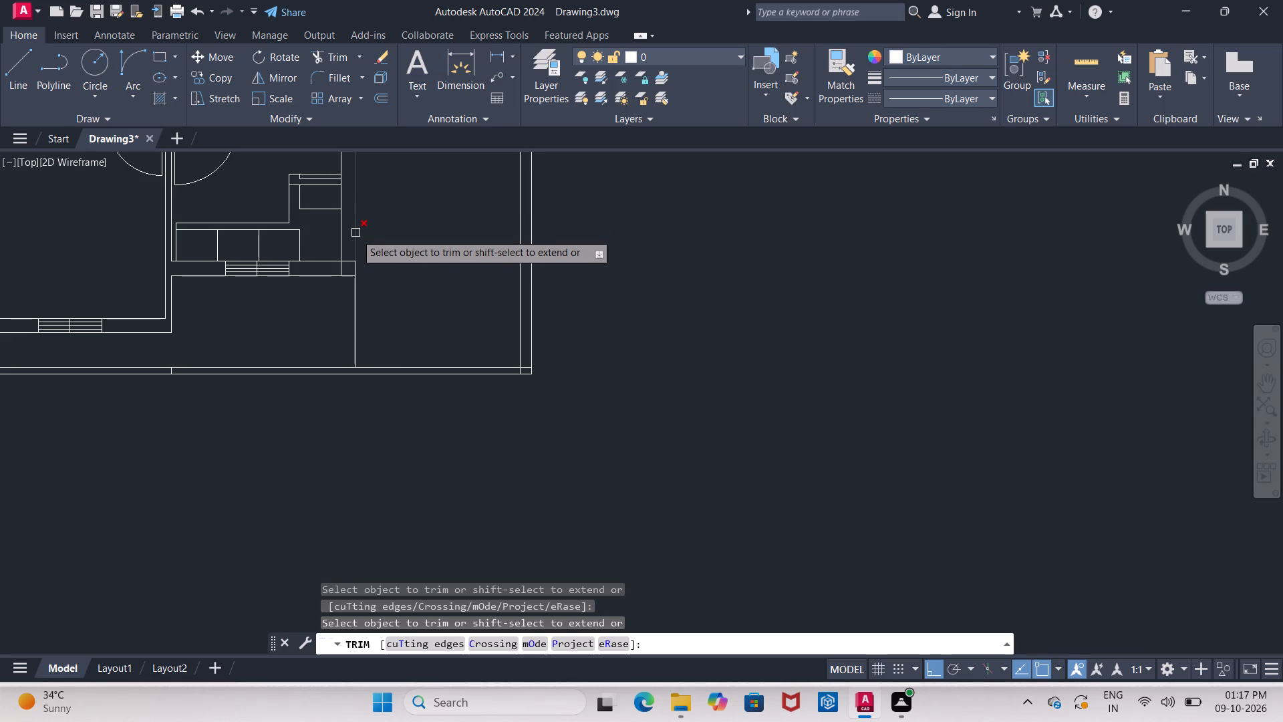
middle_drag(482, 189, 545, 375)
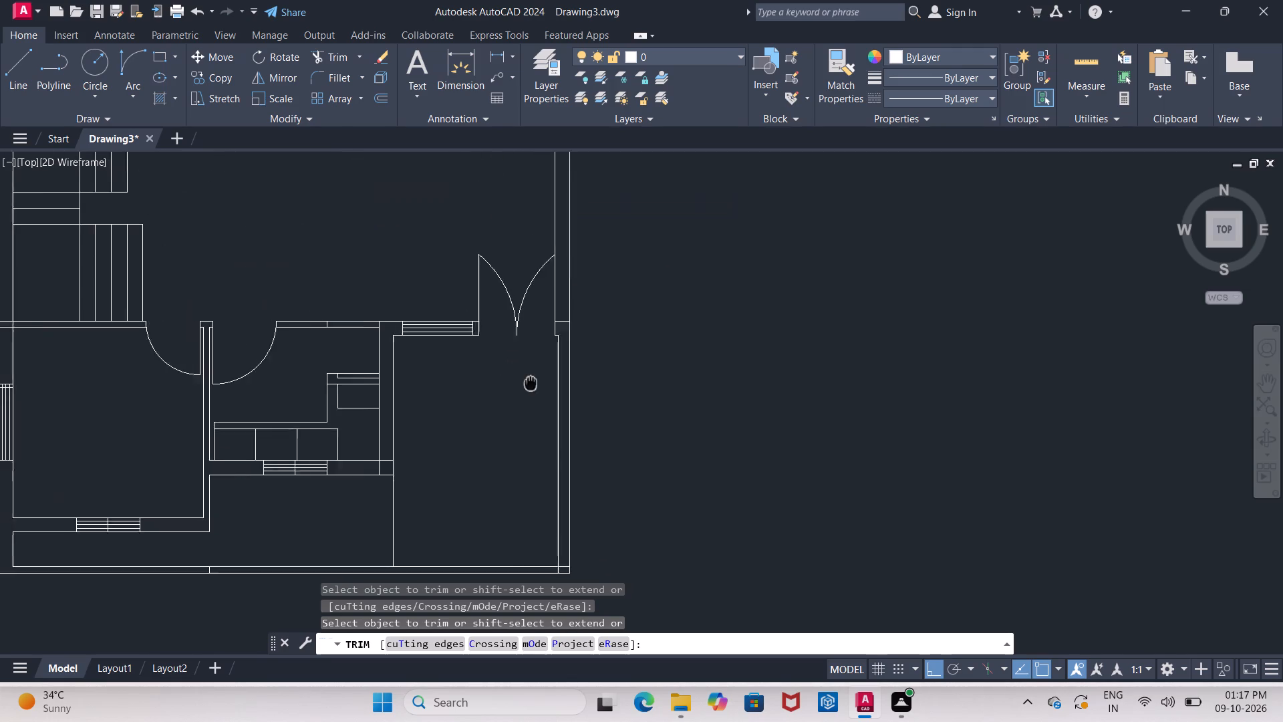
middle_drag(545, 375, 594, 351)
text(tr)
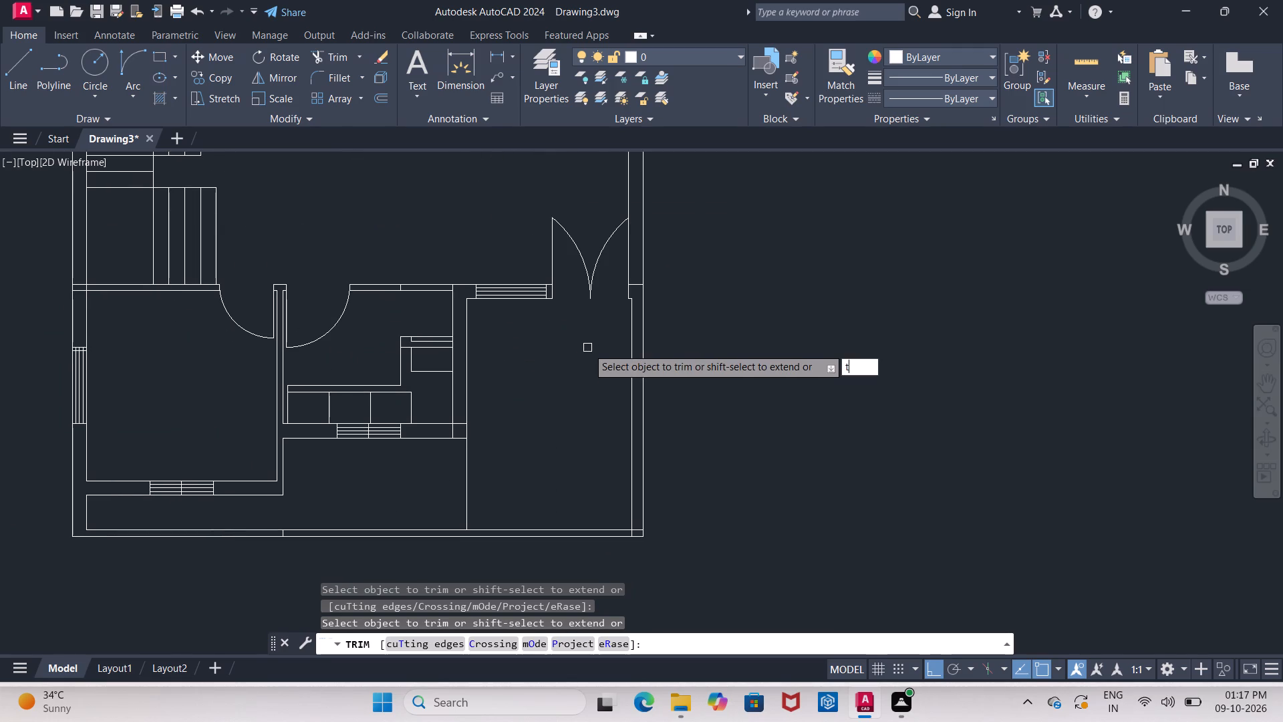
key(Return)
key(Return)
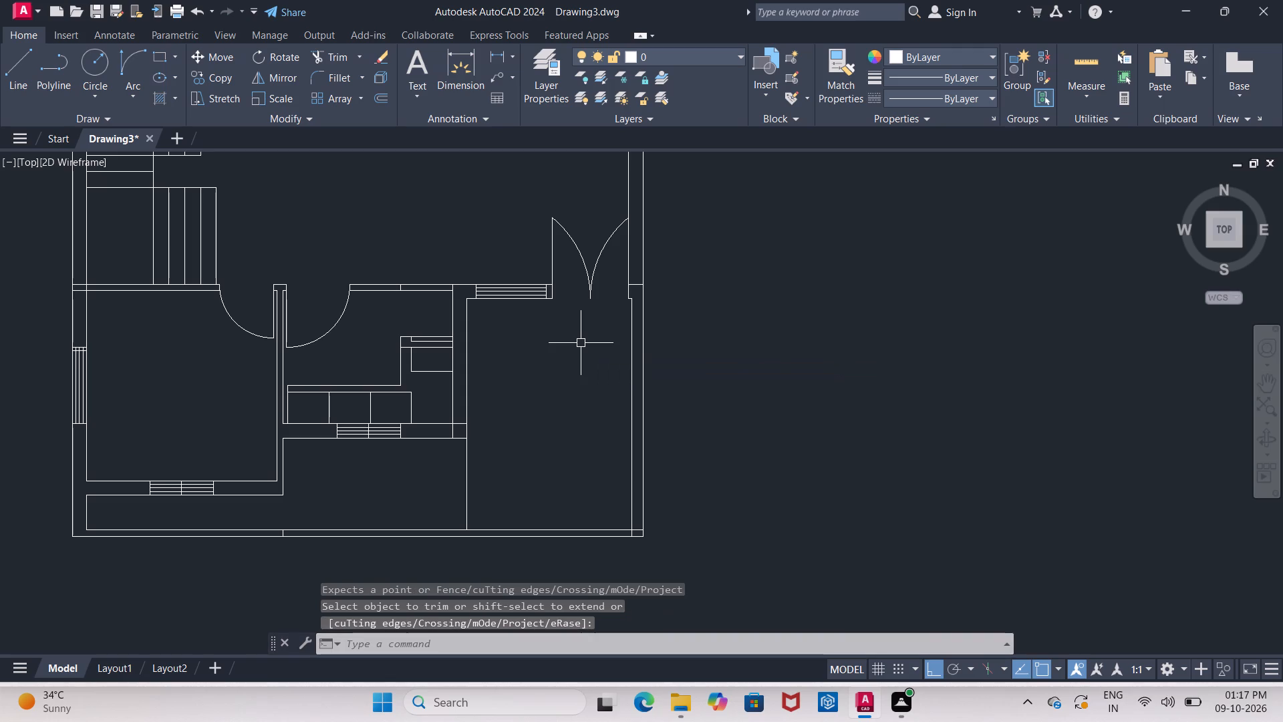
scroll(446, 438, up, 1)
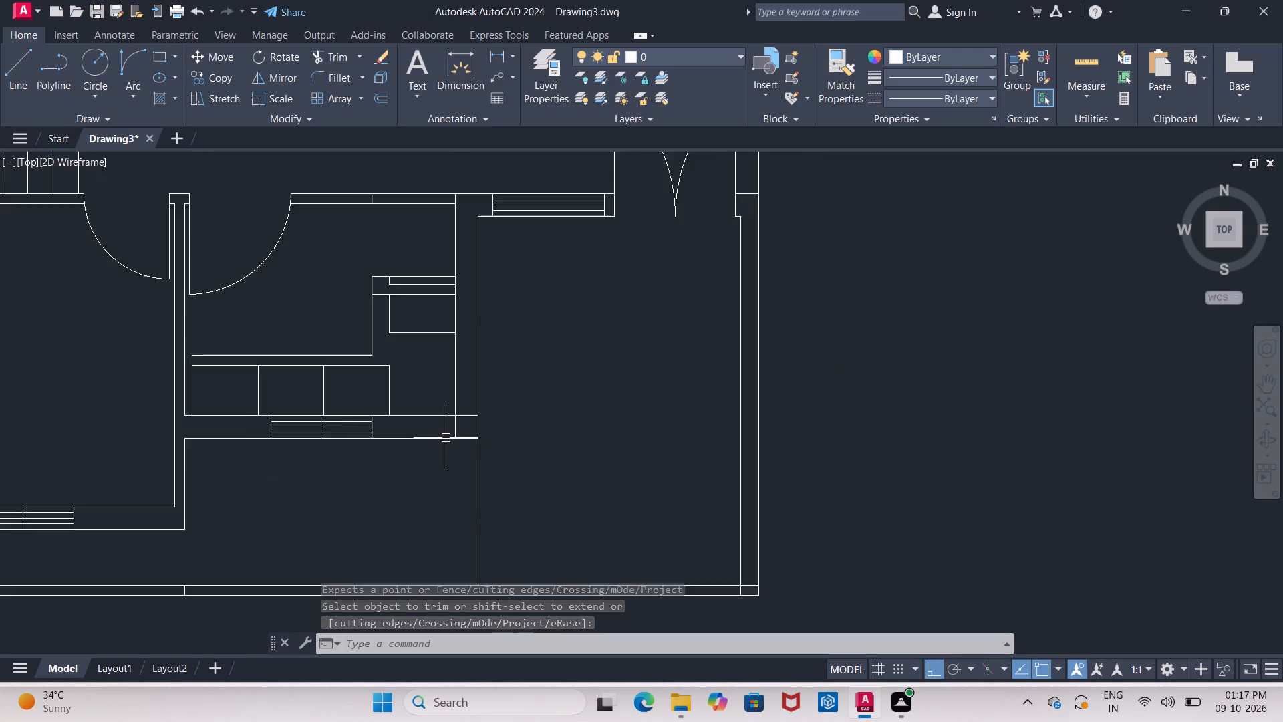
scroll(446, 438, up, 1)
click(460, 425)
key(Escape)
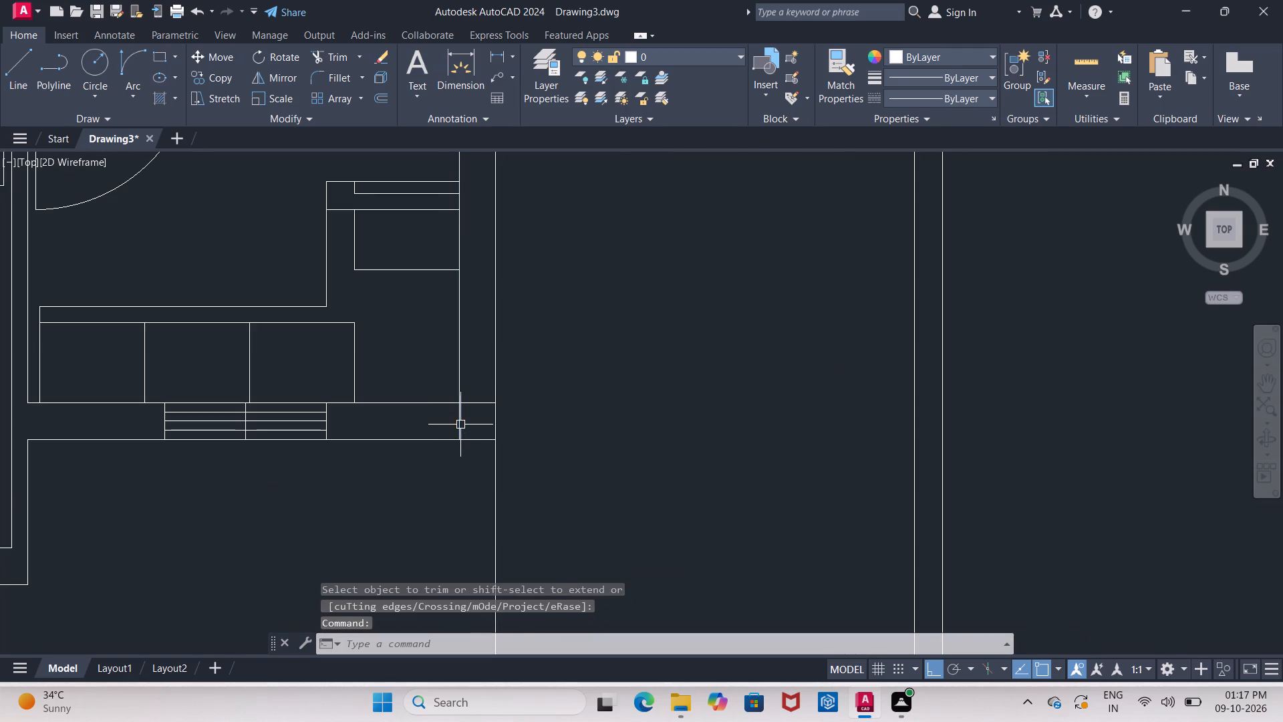
Trim the vertical and horizontal line stubs crossing inside the wall junction to the right of the compartments and window.
text(tr)
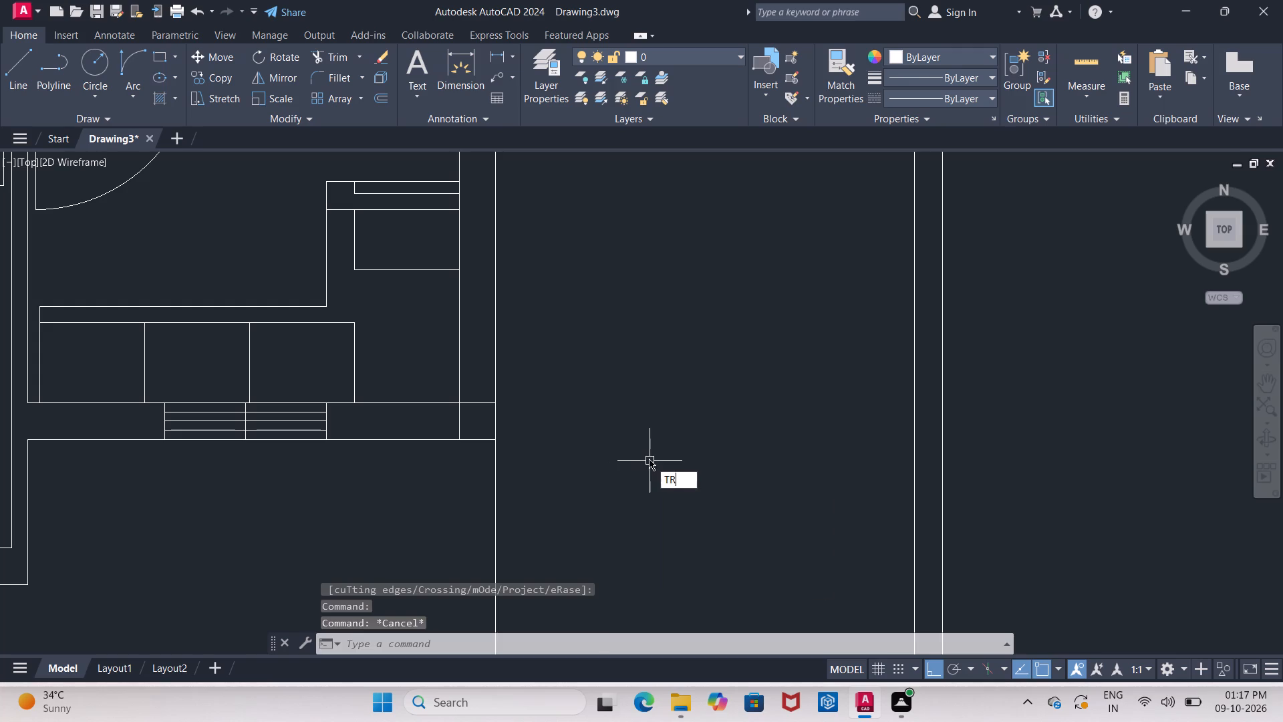
key(Return)
key(Return)
click(459, 422)
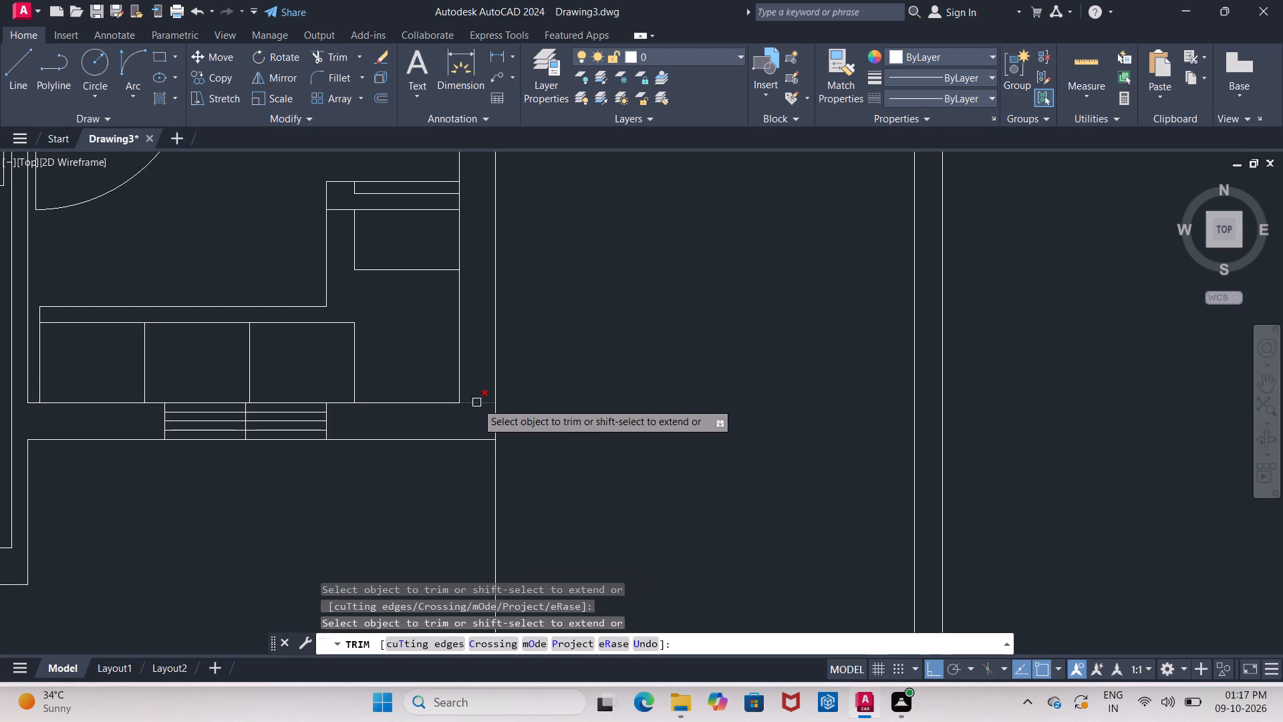
click(476, 400)
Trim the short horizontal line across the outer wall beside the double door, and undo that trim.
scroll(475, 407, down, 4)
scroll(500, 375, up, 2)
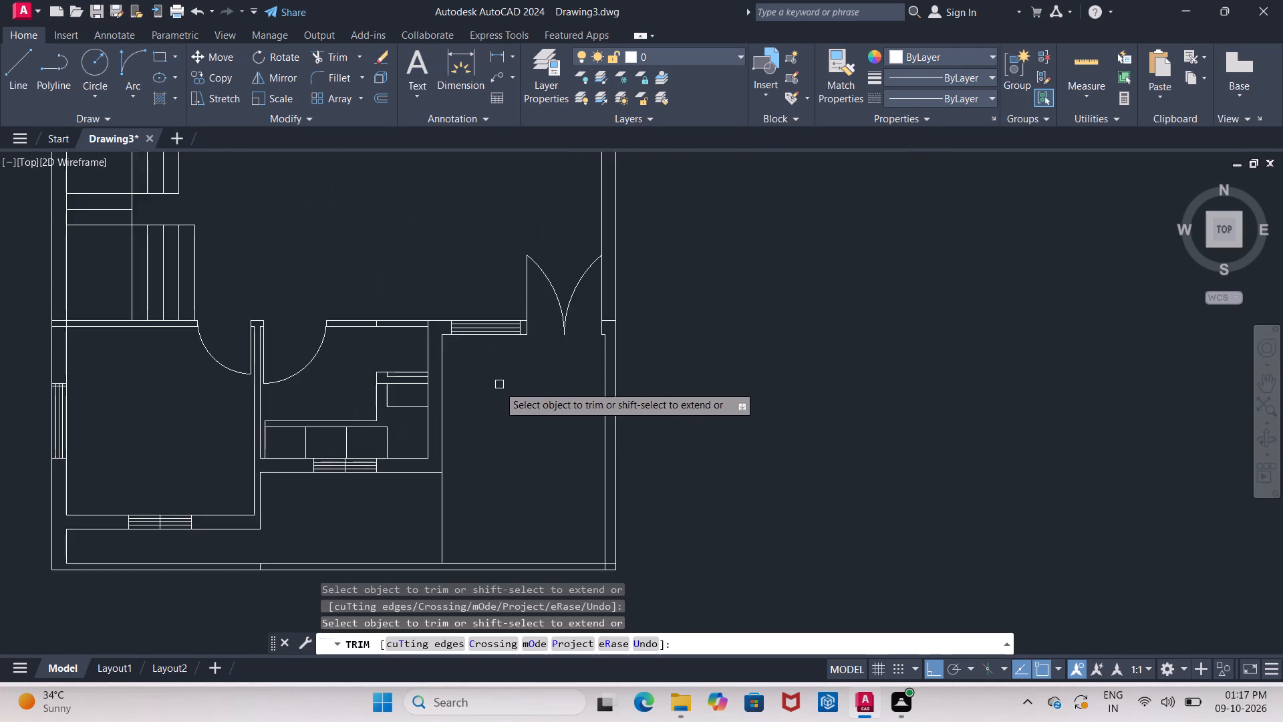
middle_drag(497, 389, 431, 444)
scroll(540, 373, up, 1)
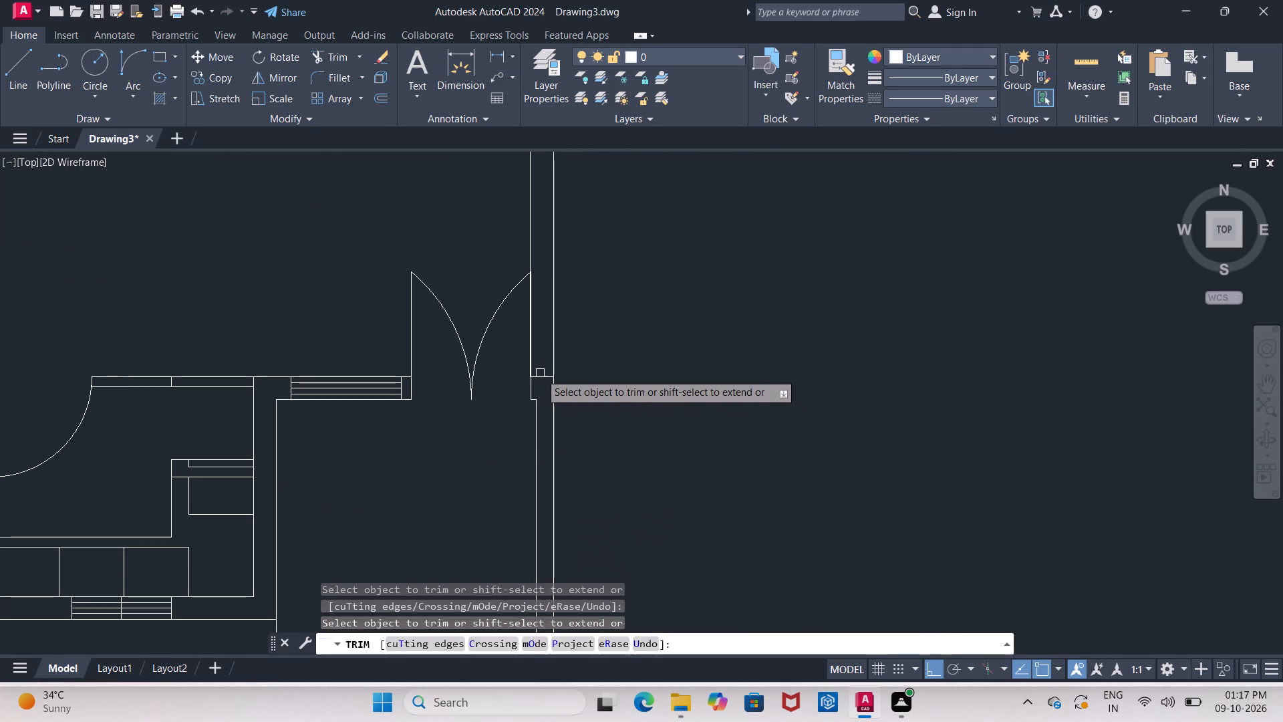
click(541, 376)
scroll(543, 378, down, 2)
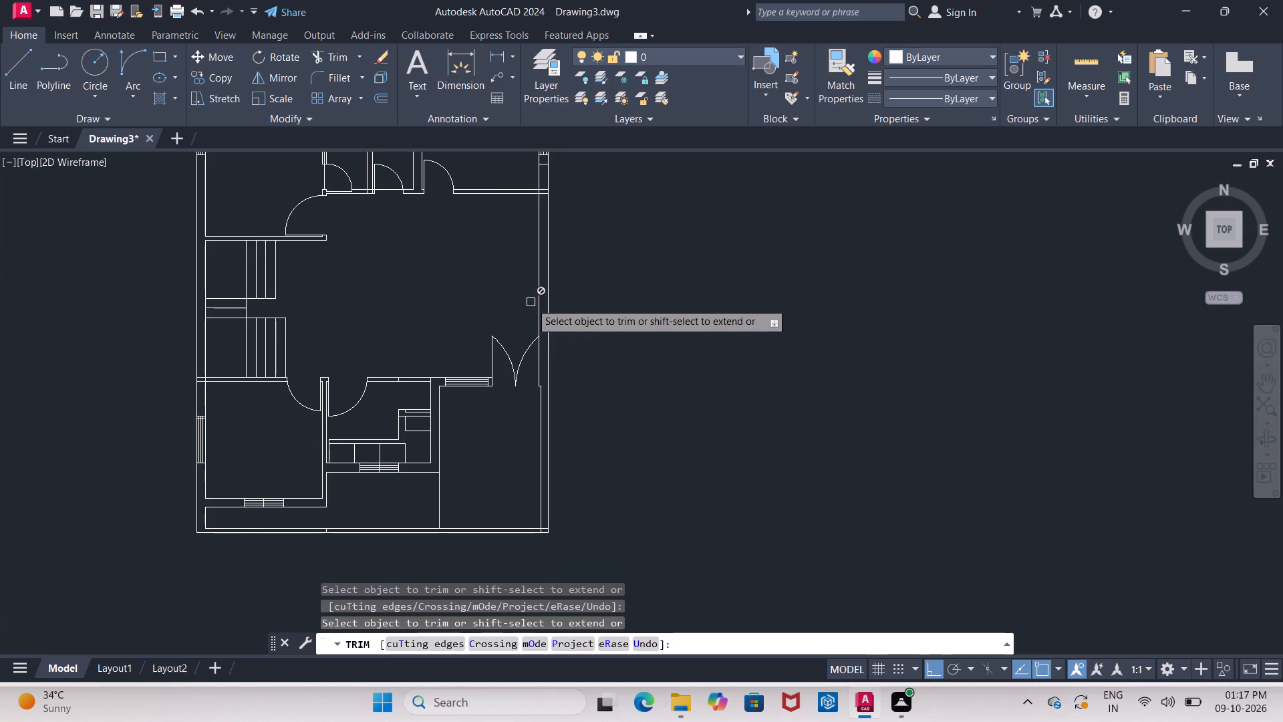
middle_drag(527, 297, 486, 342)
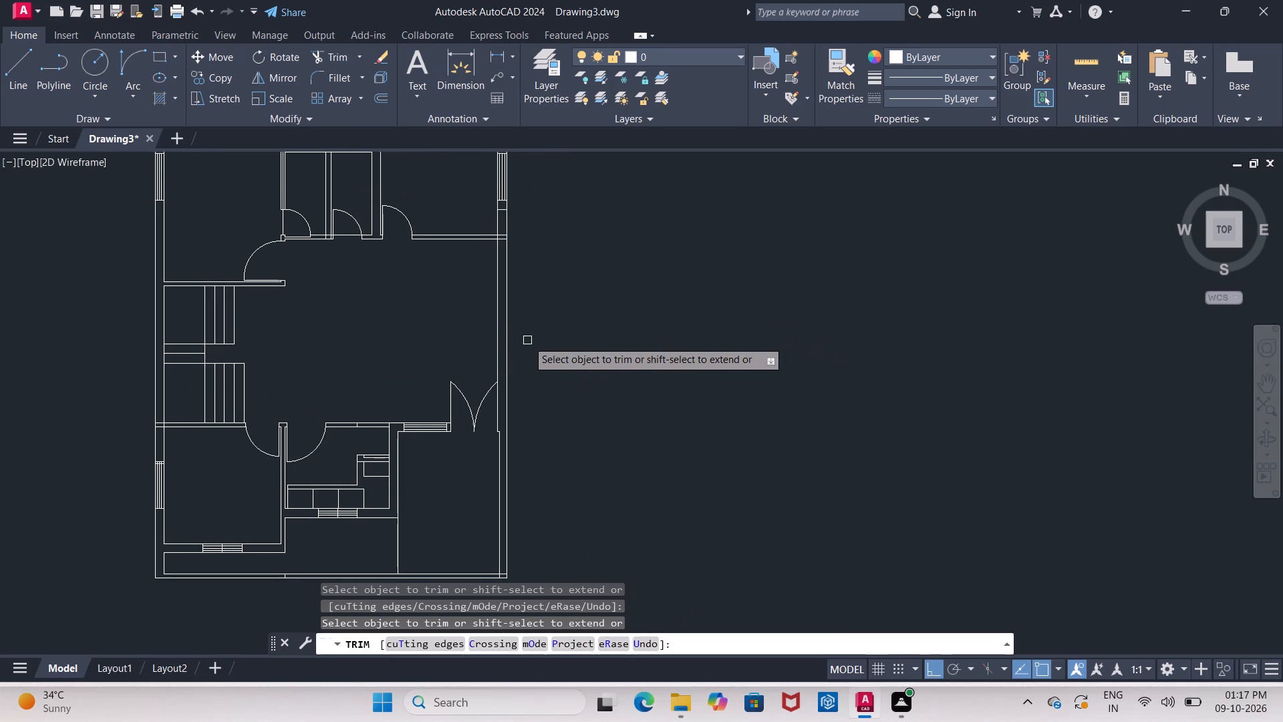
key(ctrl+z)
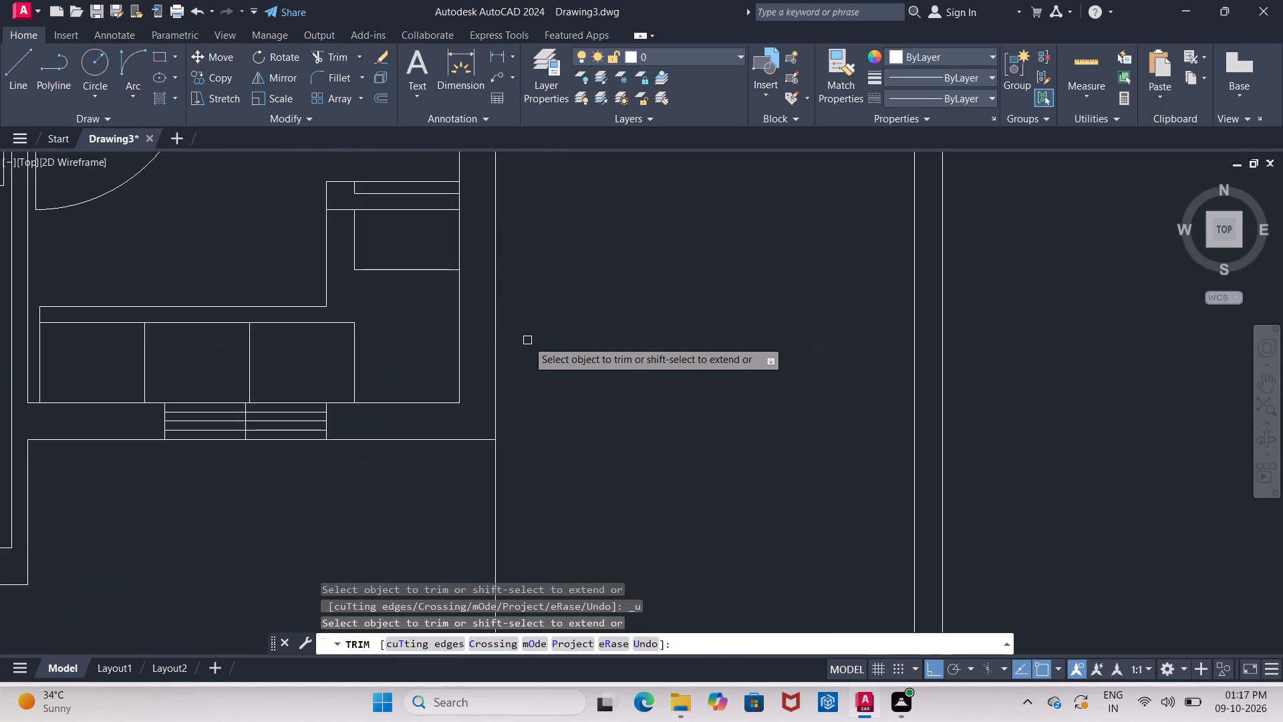
Examine the outer wall junction beside the double door and leave the Trim command.
scroll(557, 482, down, 4)
scroll(586, 444, up, 2)
middle_drag(586, 444, 354, 431)
middle_drag(414, 396, 334, 425)
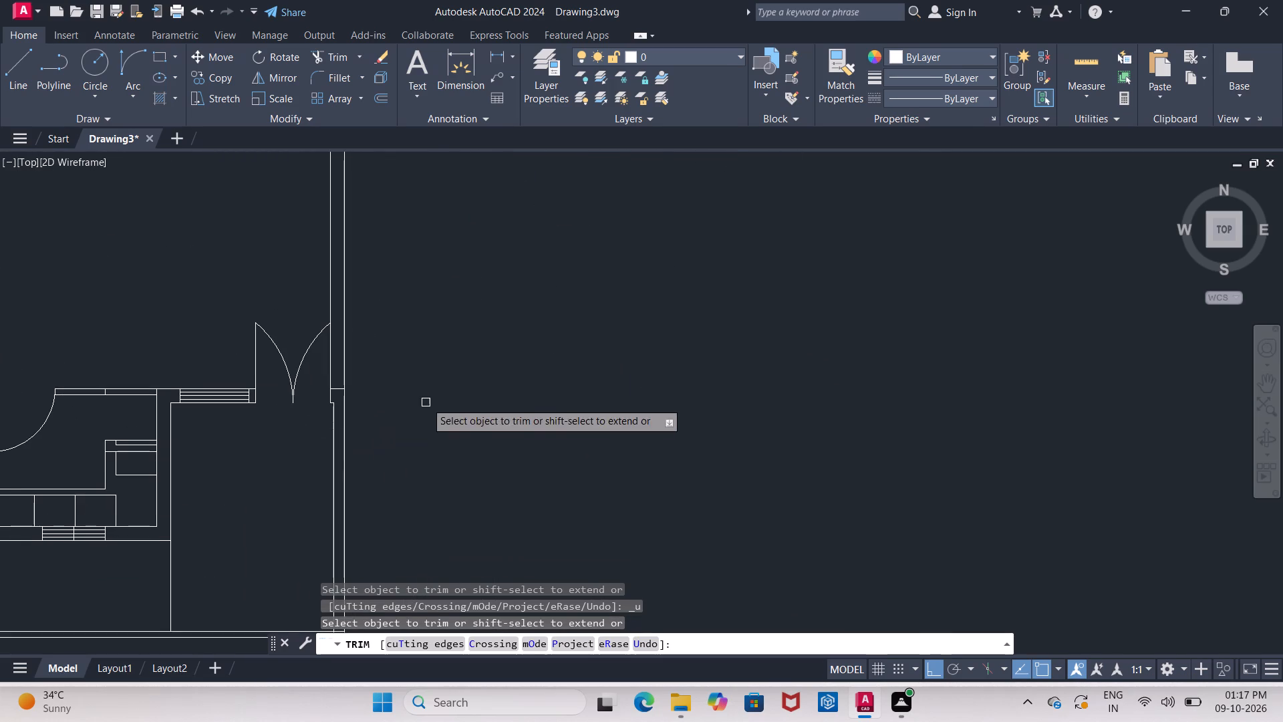
middle_drag(402, 372, 450, 408)
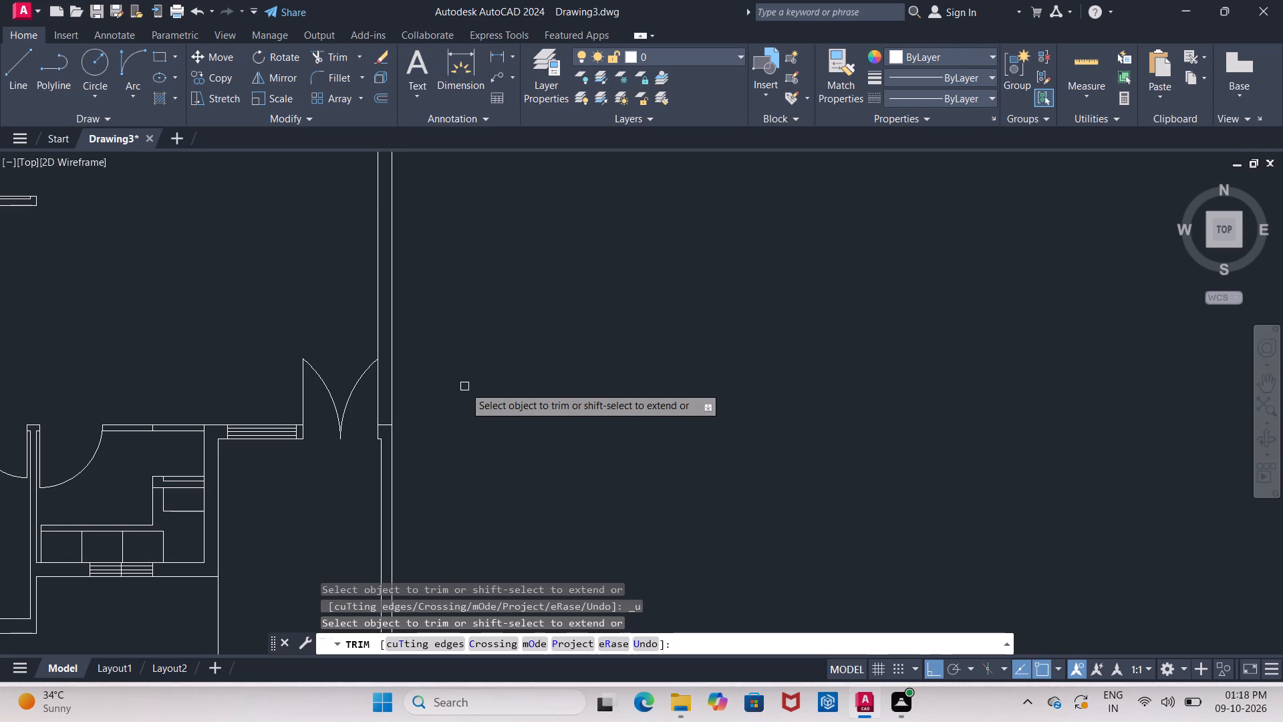
scroll(464, 386, down, 2)
middle_drag(464, 386, 454, 387)
scroll(444, 384, up, 3)
middle_click(444, 384)
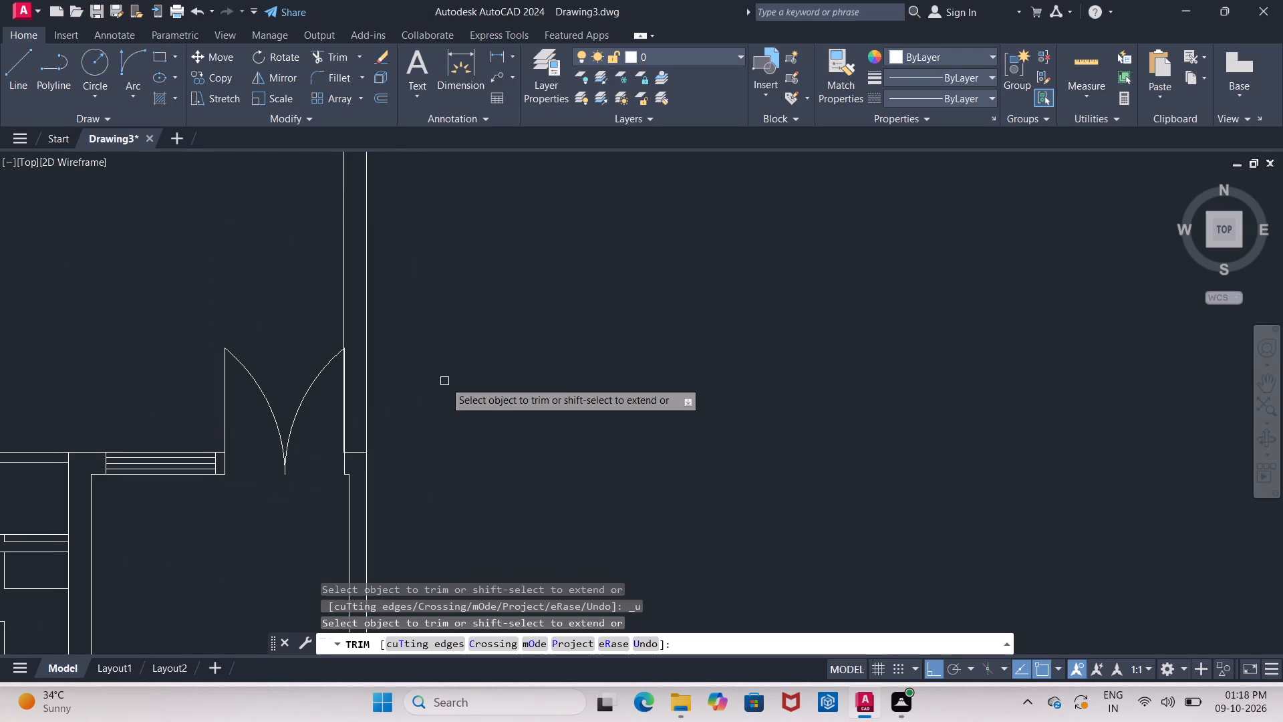
key(Escape)
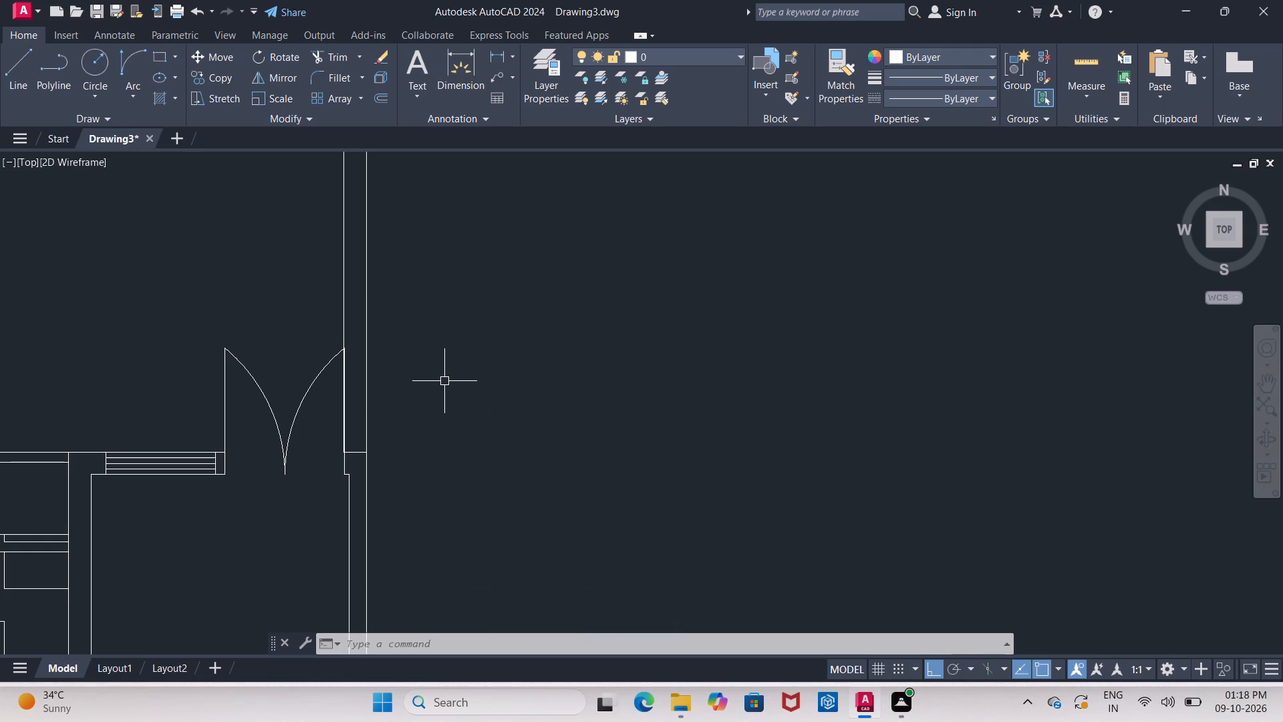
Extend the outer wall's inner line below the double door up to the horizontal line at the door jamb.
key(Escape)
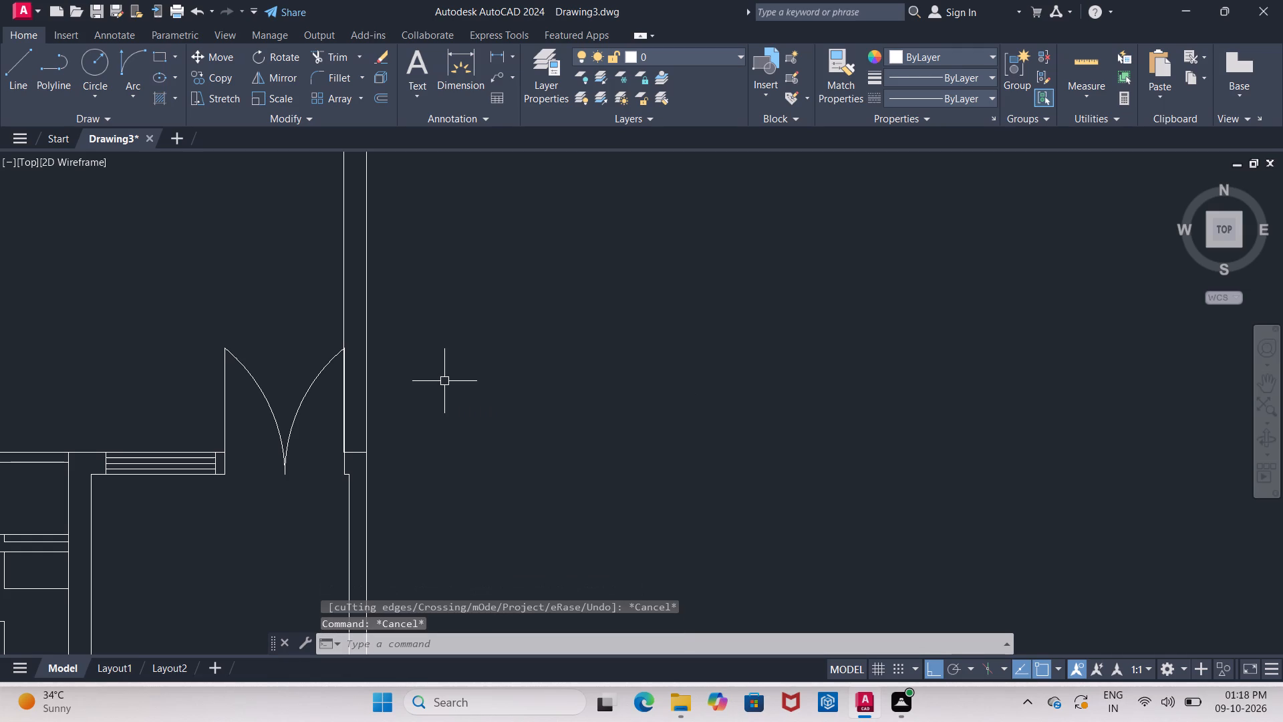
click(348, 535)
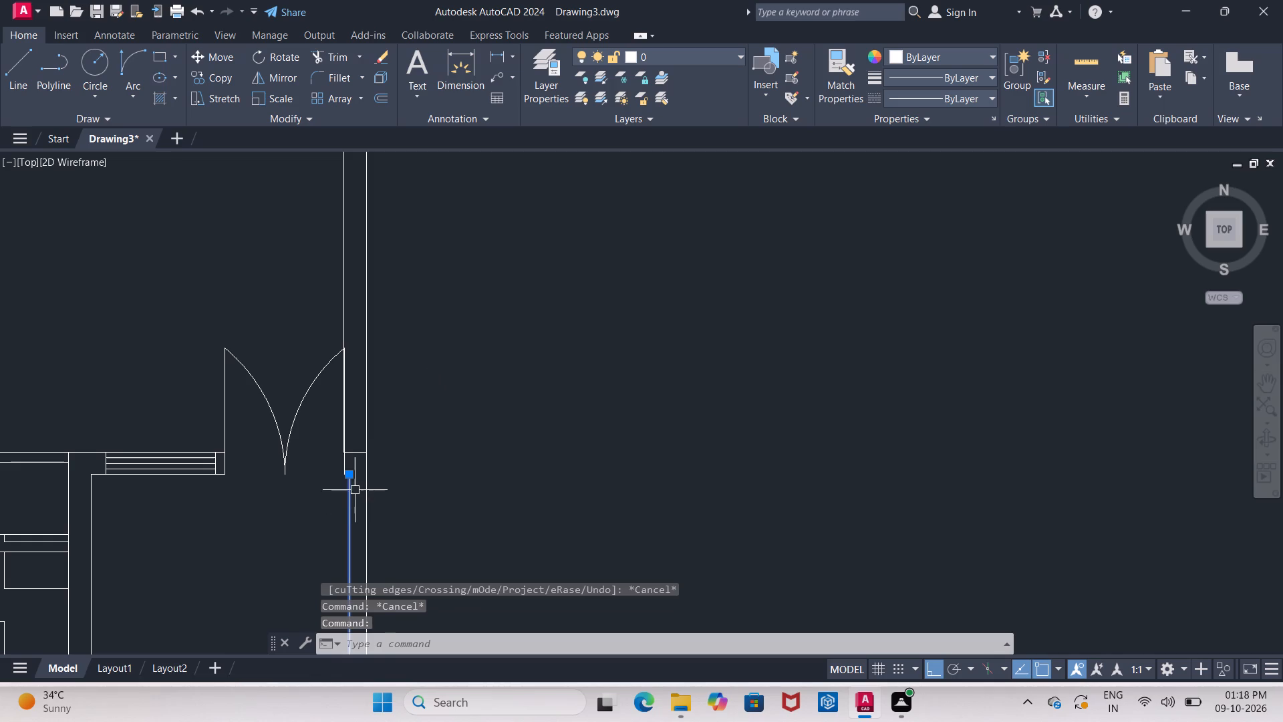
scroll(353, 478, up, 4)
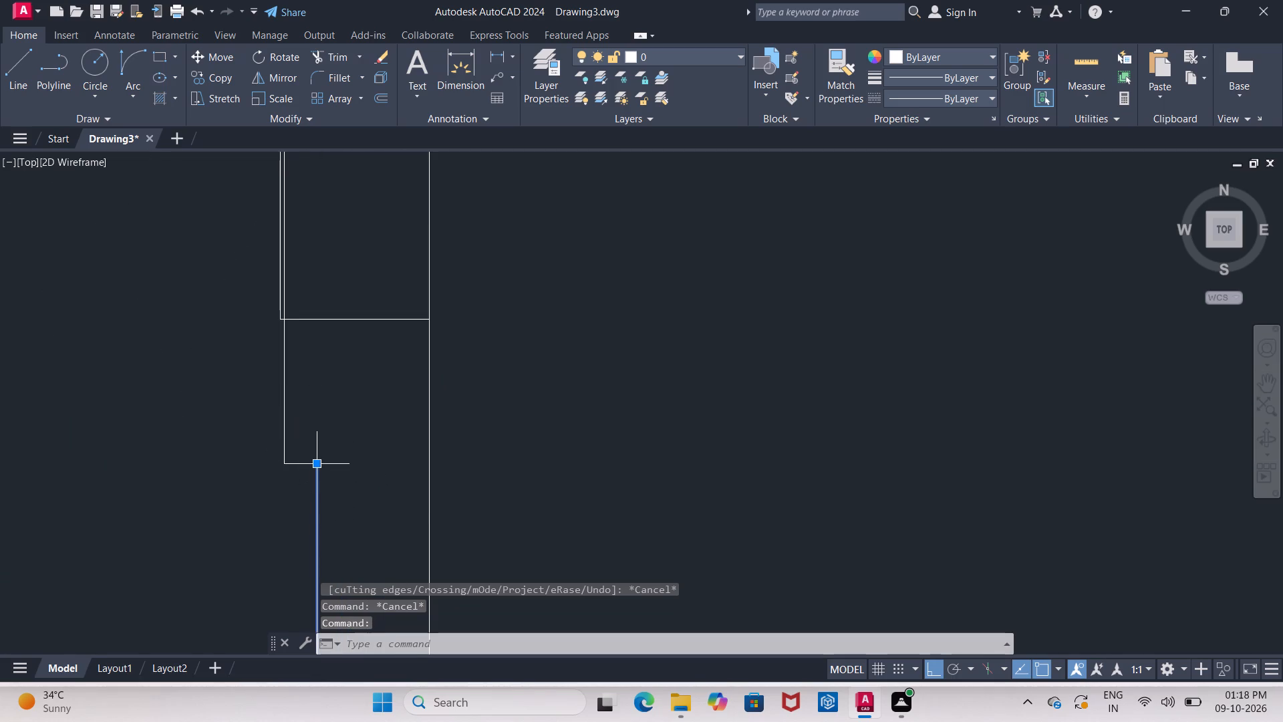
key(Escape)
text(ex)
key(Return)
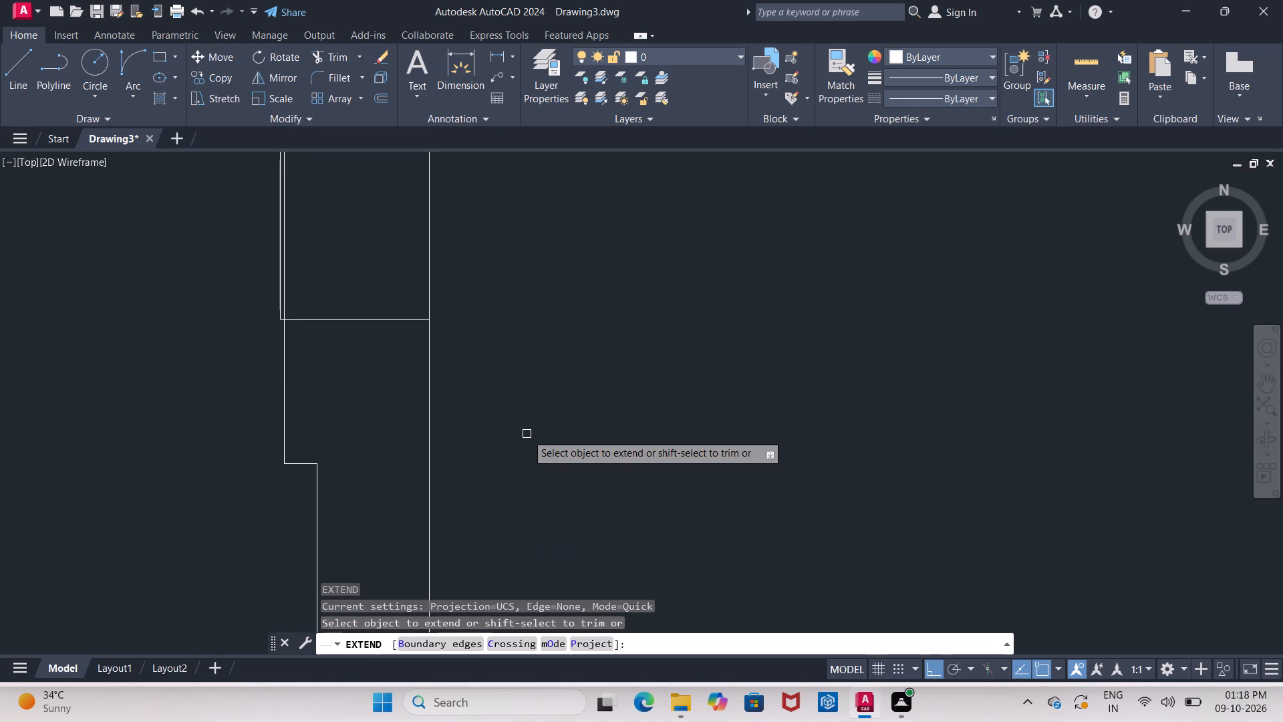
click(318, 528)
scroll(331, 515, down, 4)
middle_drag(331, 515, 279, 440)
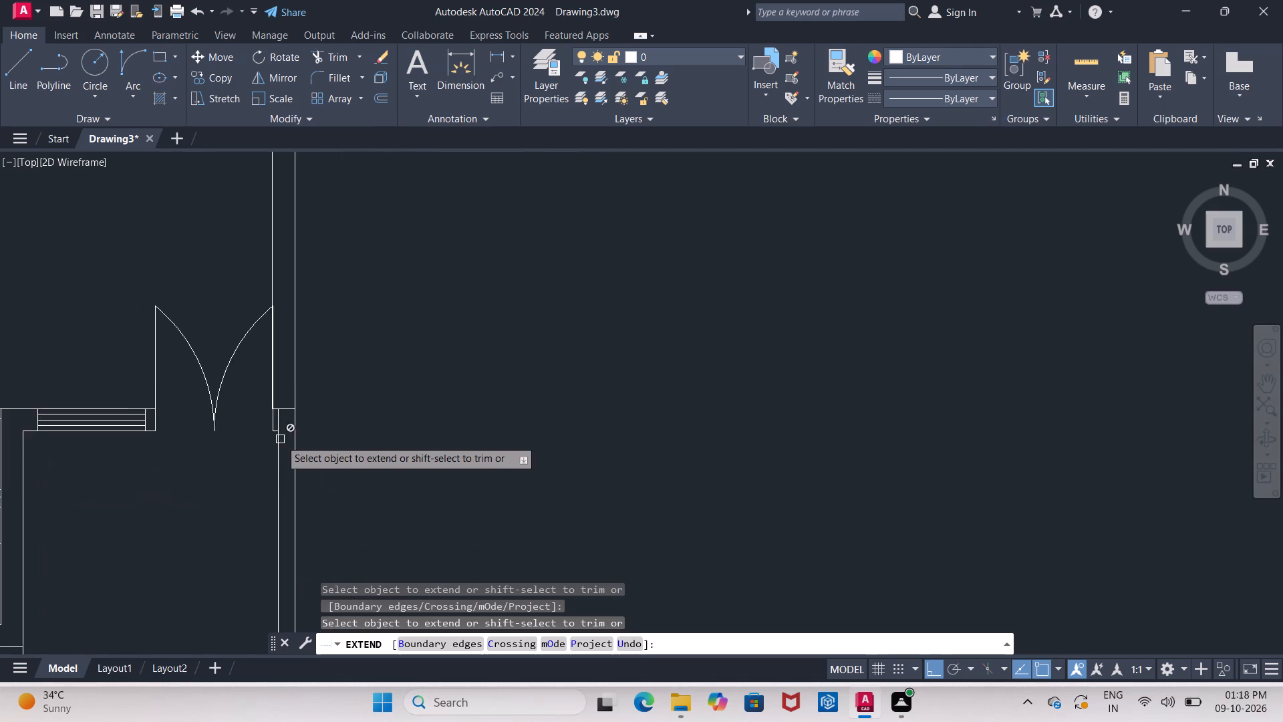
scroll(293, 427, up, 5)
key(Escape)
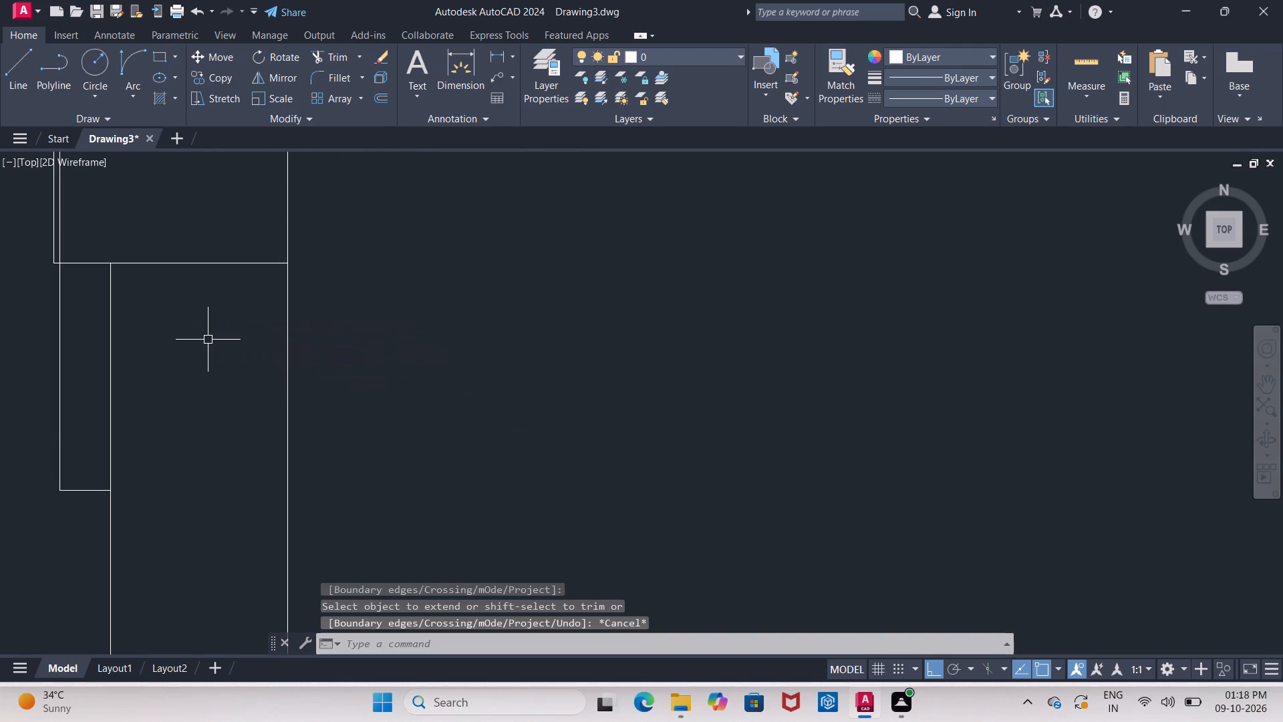
Trim the duplicate inner wall line running beside the double door's leaf, above the horizontal jamb line.
key(r)
key(BackSpace)
text(tr)
key(Return)
key(Return)
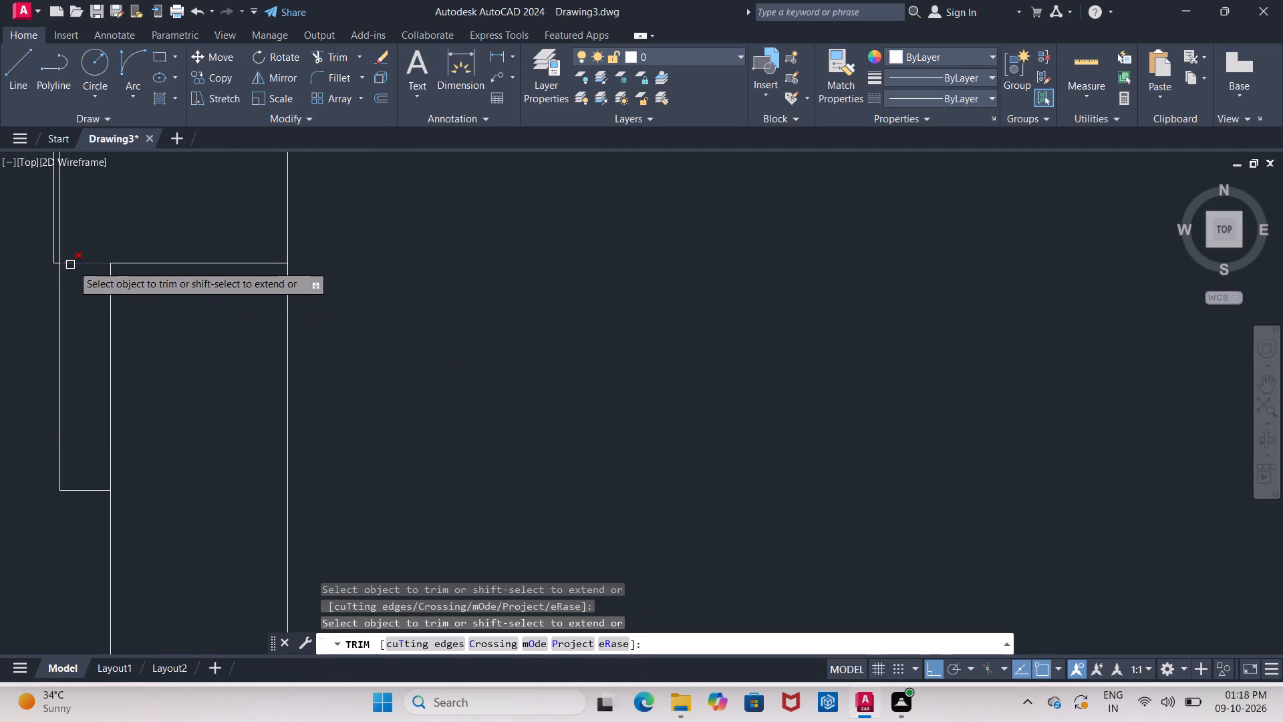
scroll(80, 266, down, 2)
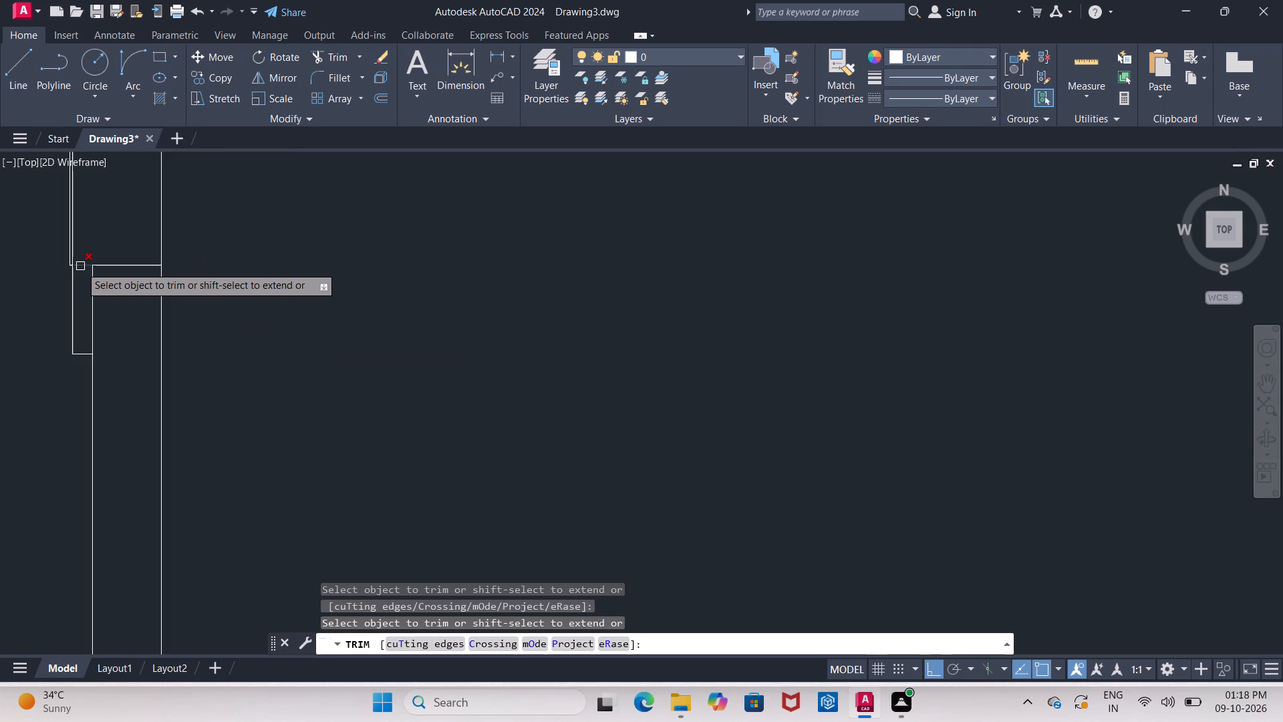
middle_drag(80, 266, 116, 340)
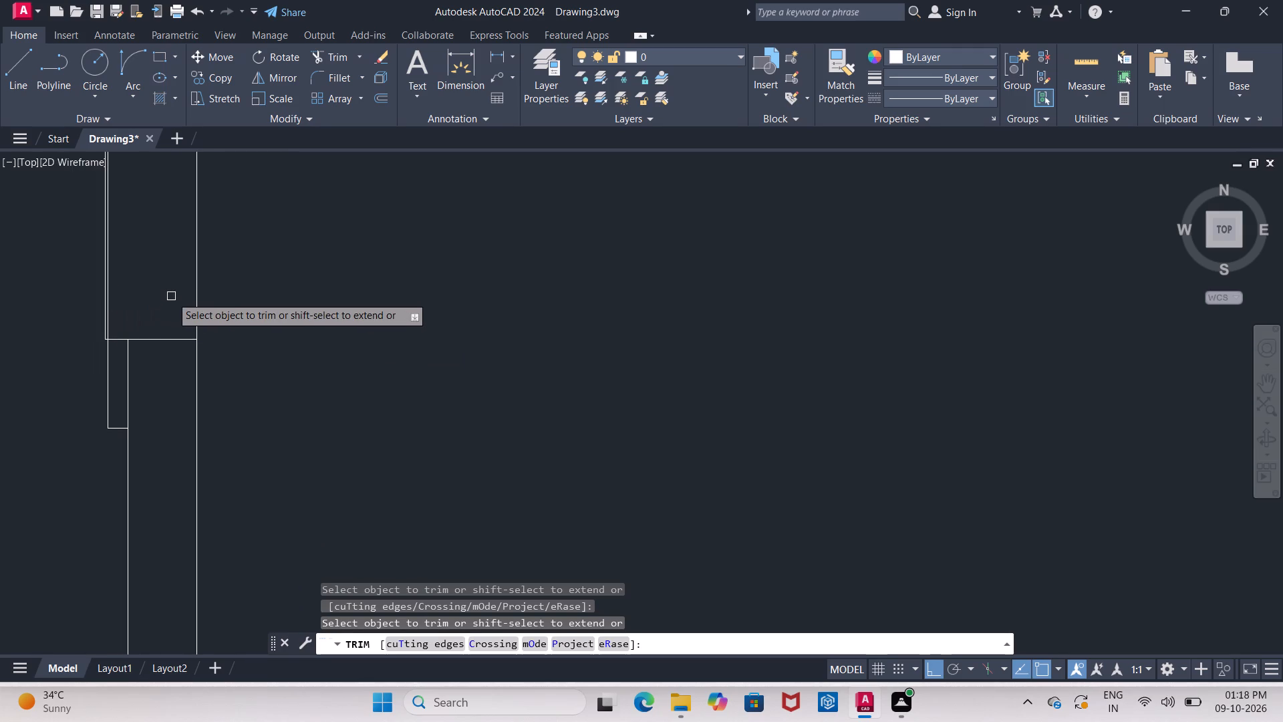
scroll(171, 296, down, 3)
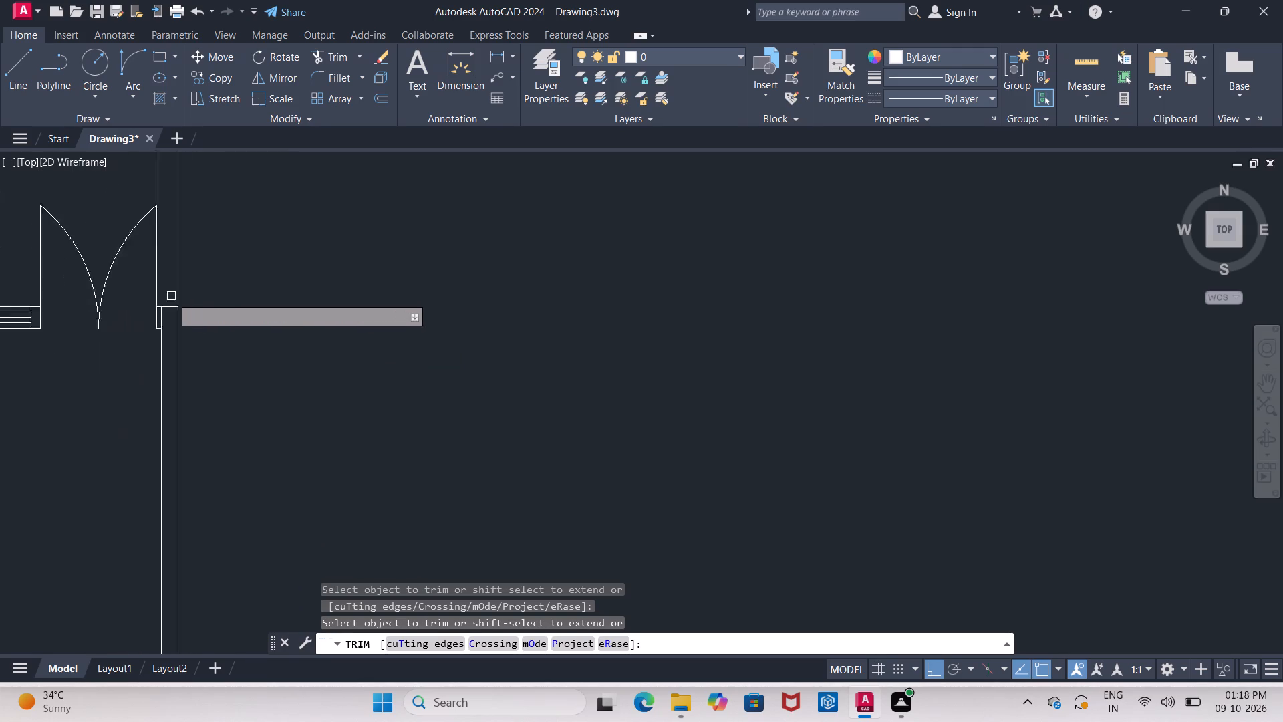
middle_drag(171, 296, 157, 371)
scroll(171, 296, down, 1)
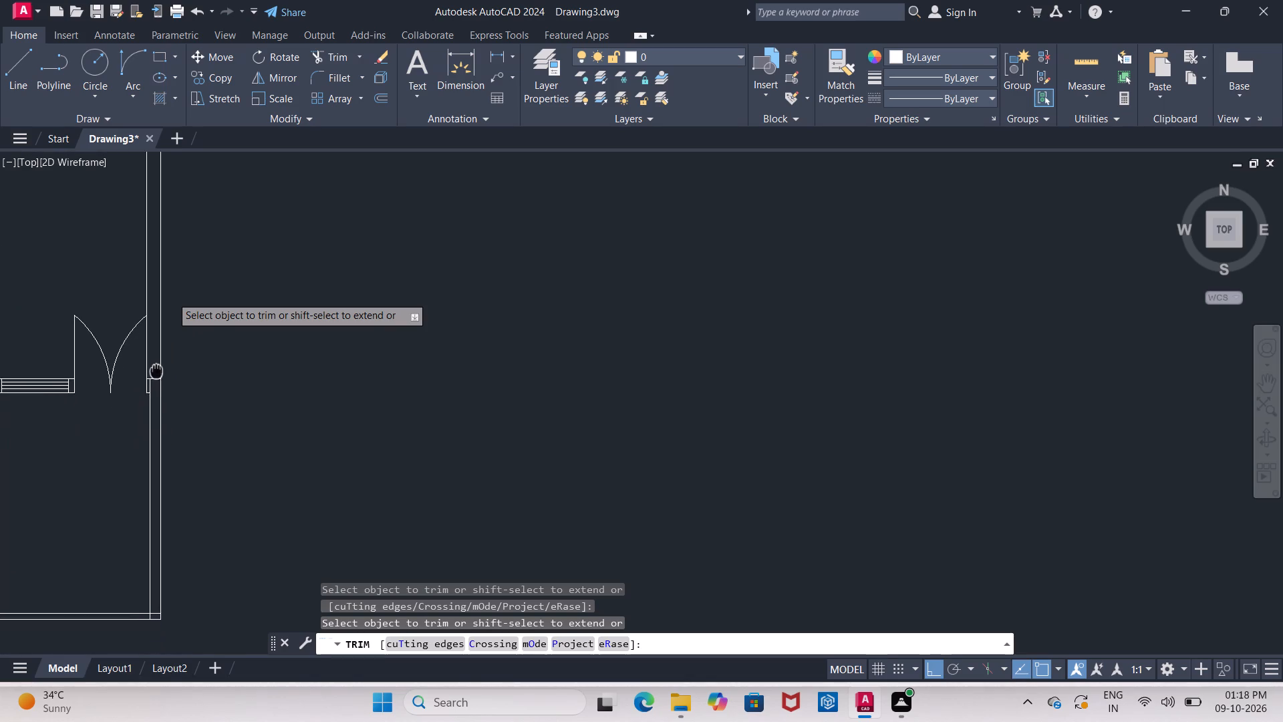
middle_drag(157, 371, 160, 365)
scroll(159, 366, up, 5)
middle_drag(200, 350, 265, 320)
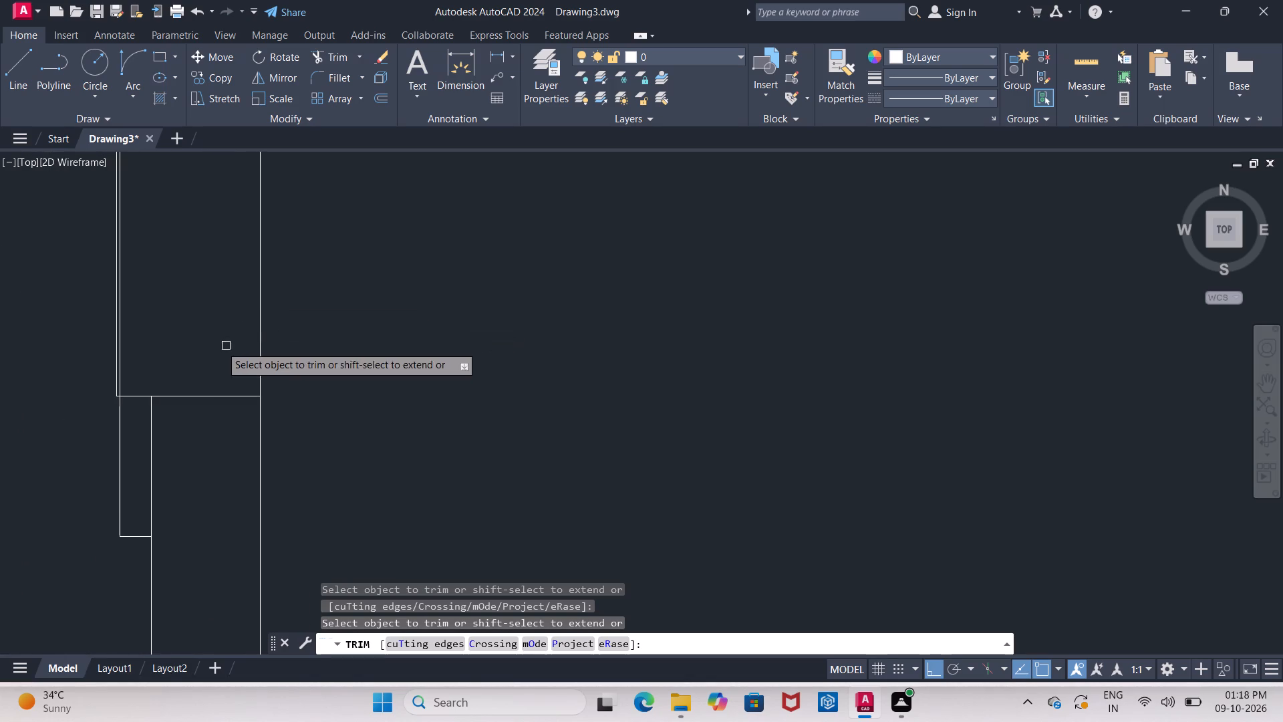
click(121, 377)
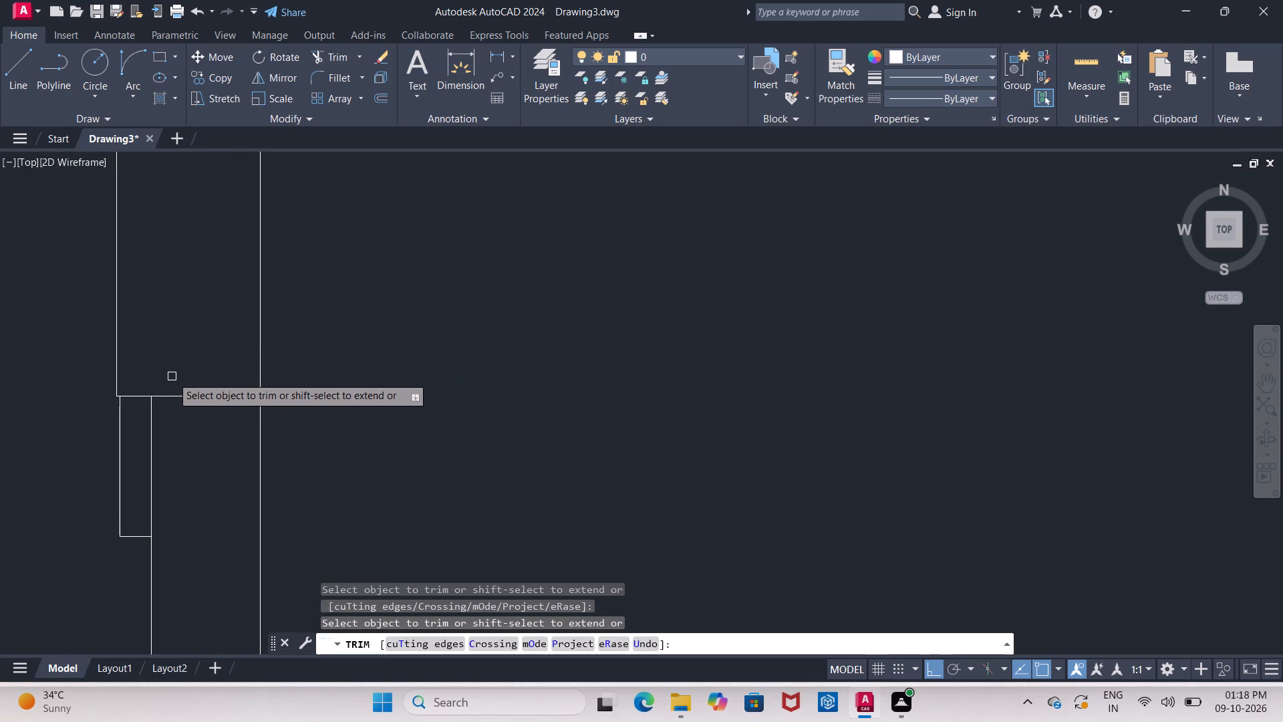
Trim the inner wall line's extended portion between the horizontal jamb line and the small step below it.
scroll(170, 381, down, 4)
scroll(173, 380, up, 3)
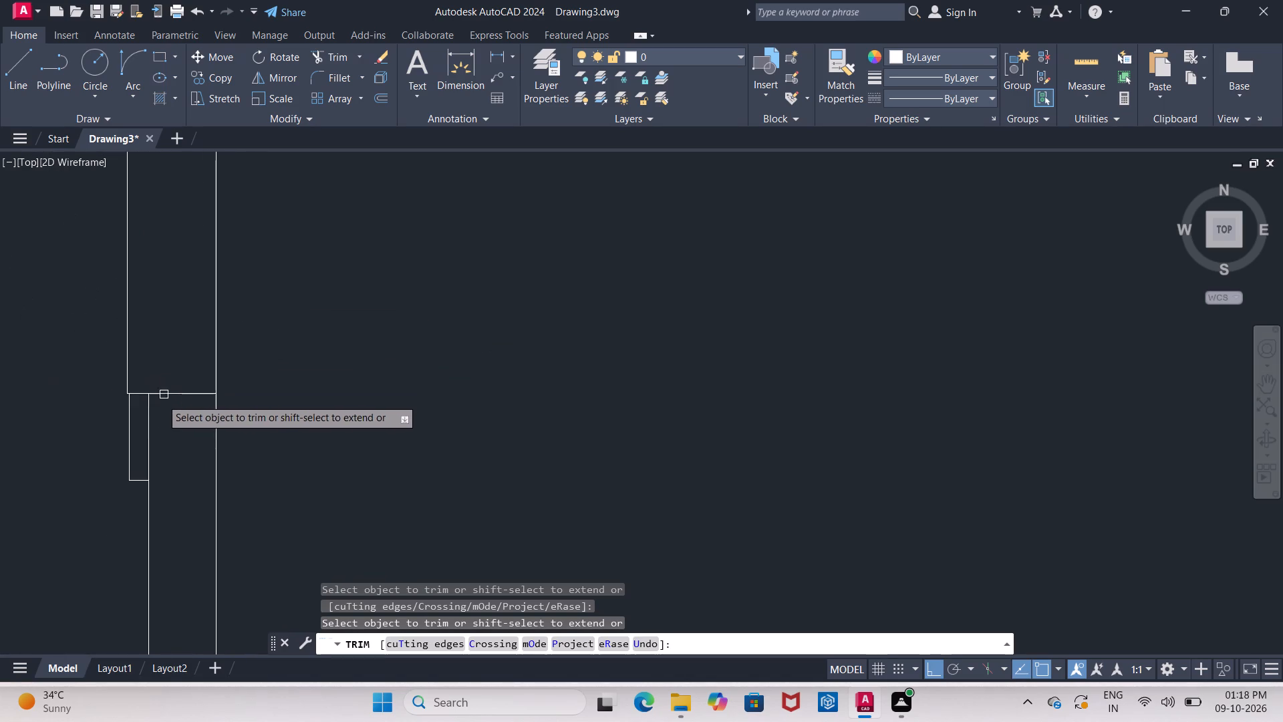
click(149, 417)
Examine the stepped outer wall junction beside the double door against the rest of the plan, and leave the Trim command.
scroll(158, 416, down, 3)
scroll(158, 416, up, 1)
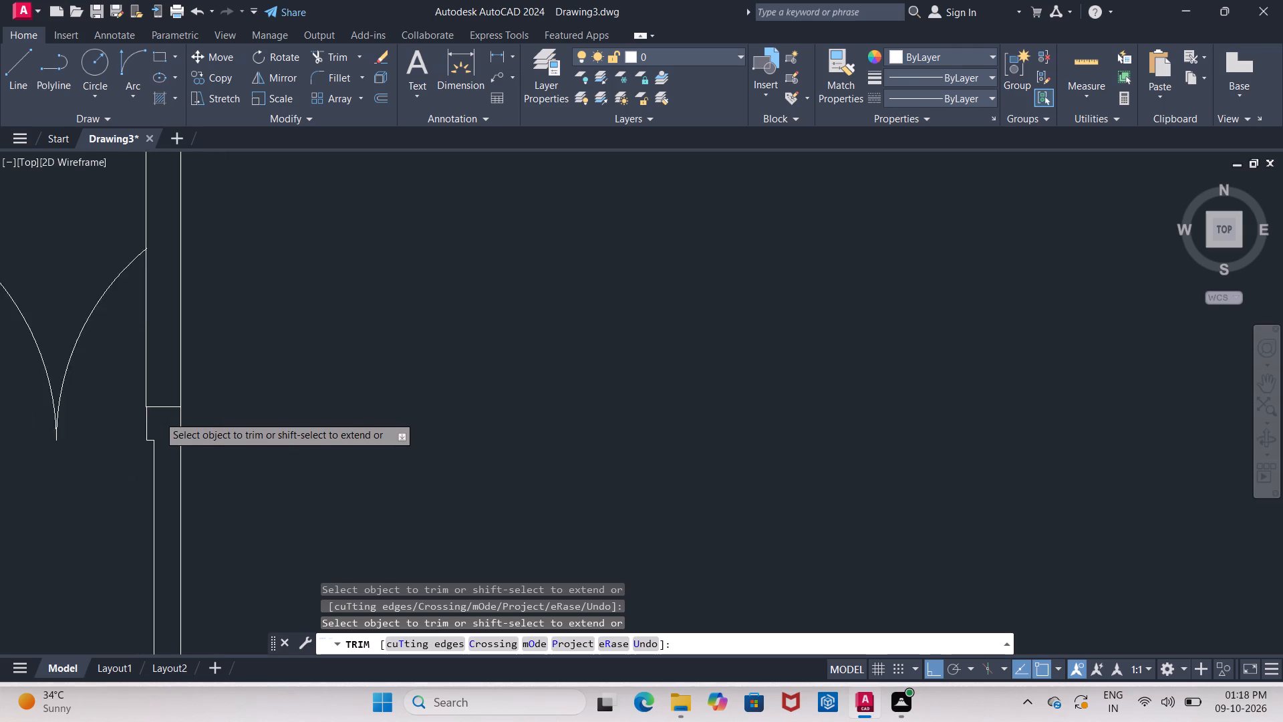
scroll(158, 416, up, 2)
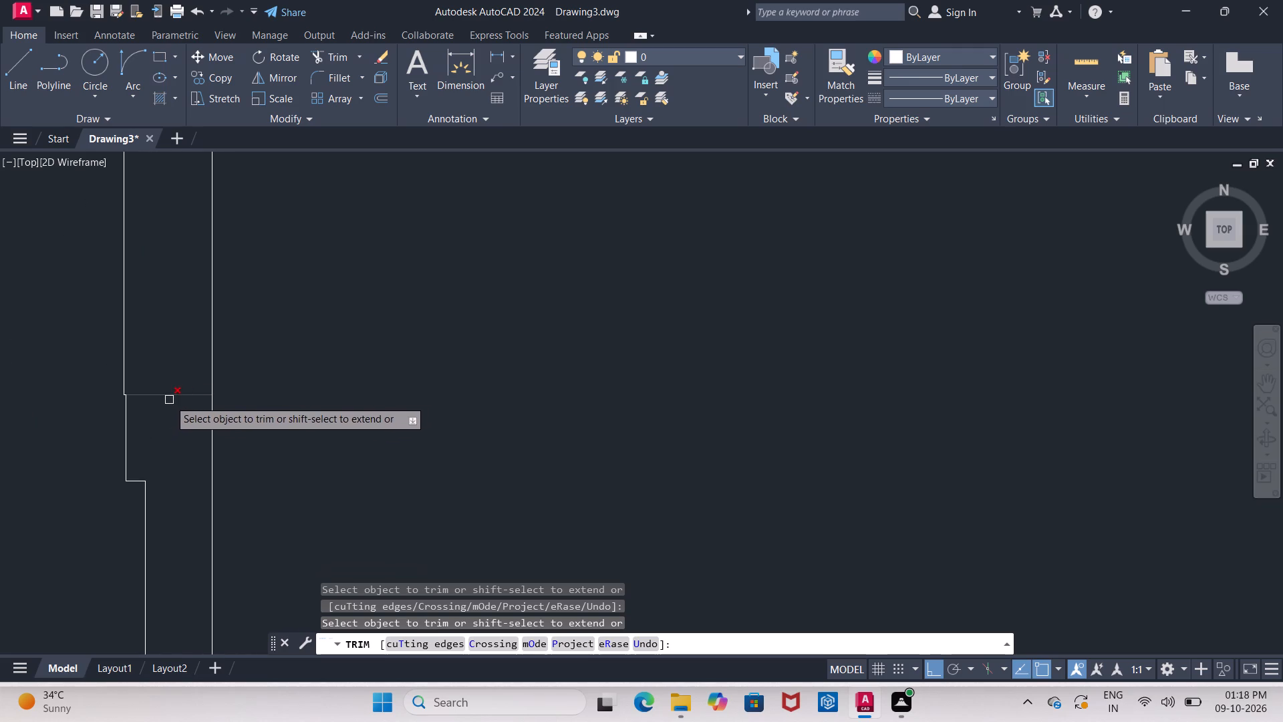
scroll(221, 379, down, 5)
middle_drag(255, 347, 285, 446)
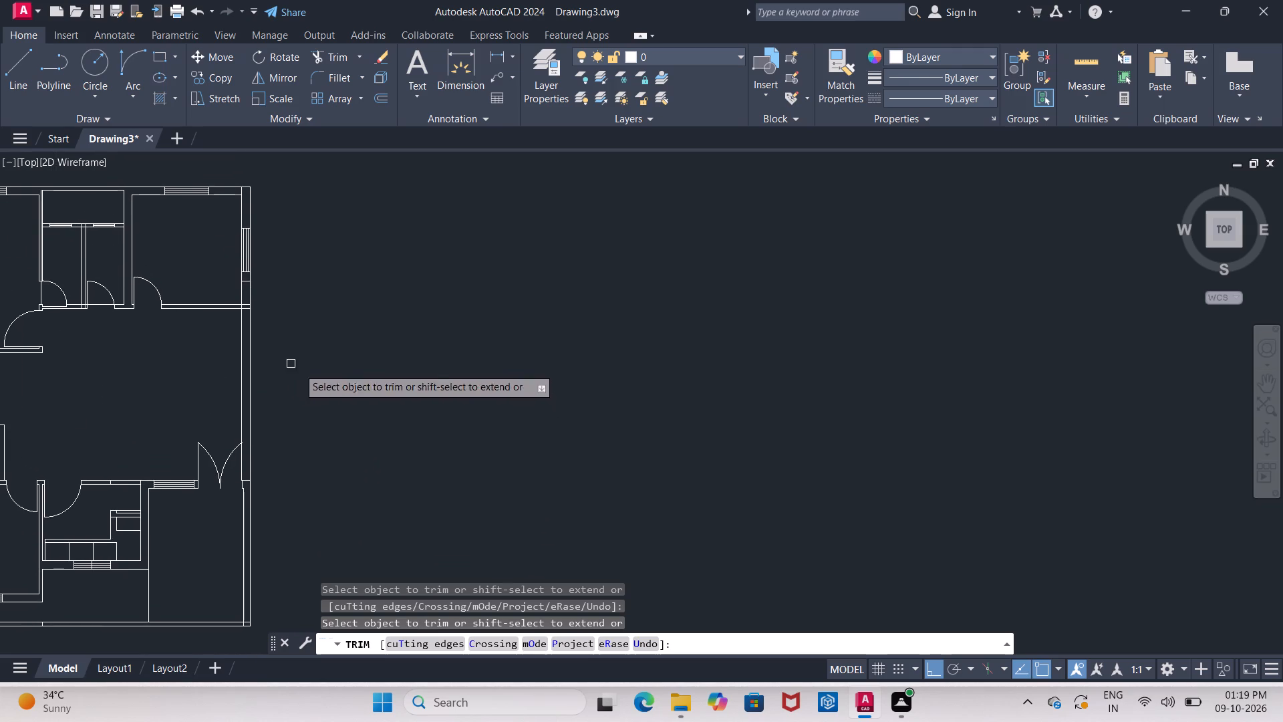
middle_drag(303, 370, 301, 323)
scroll(267, 397, up, 1)
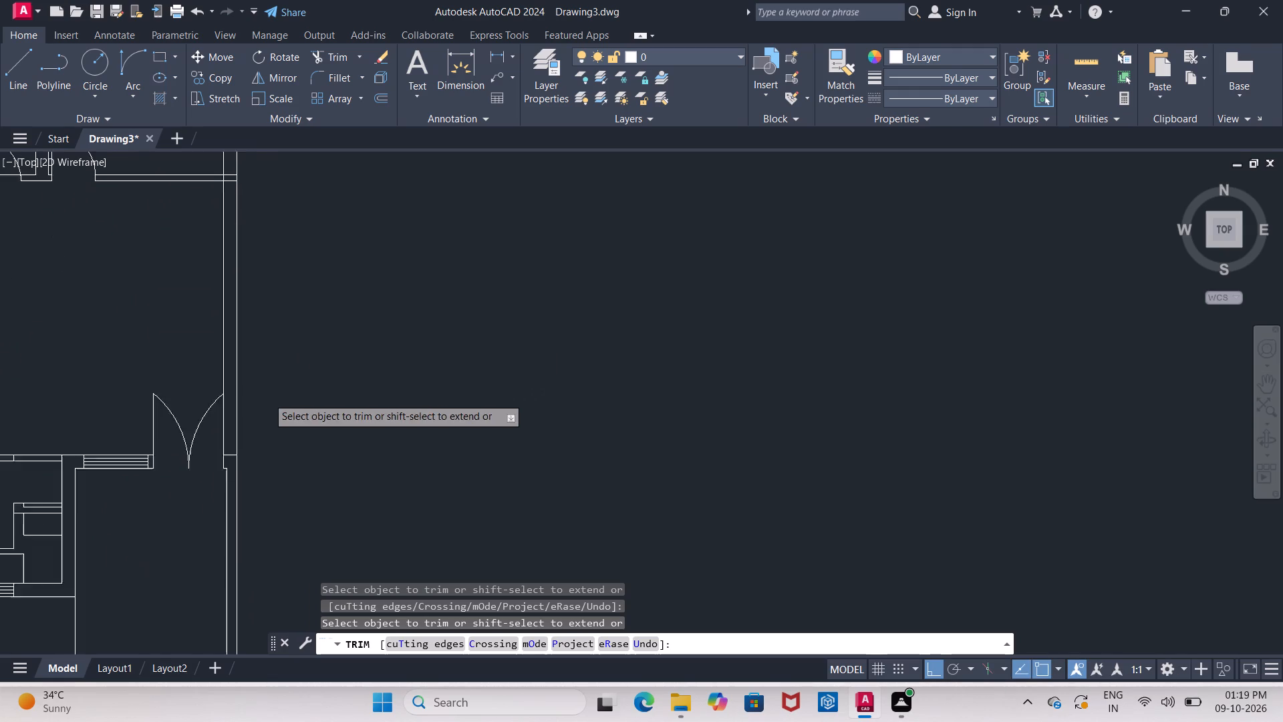
scroll(267, 397, up, 2)
middle_drag(269, 394, 354, 283)
middle_drag(313, 358, 315, 271)
scroll(303, 332, up, 1)
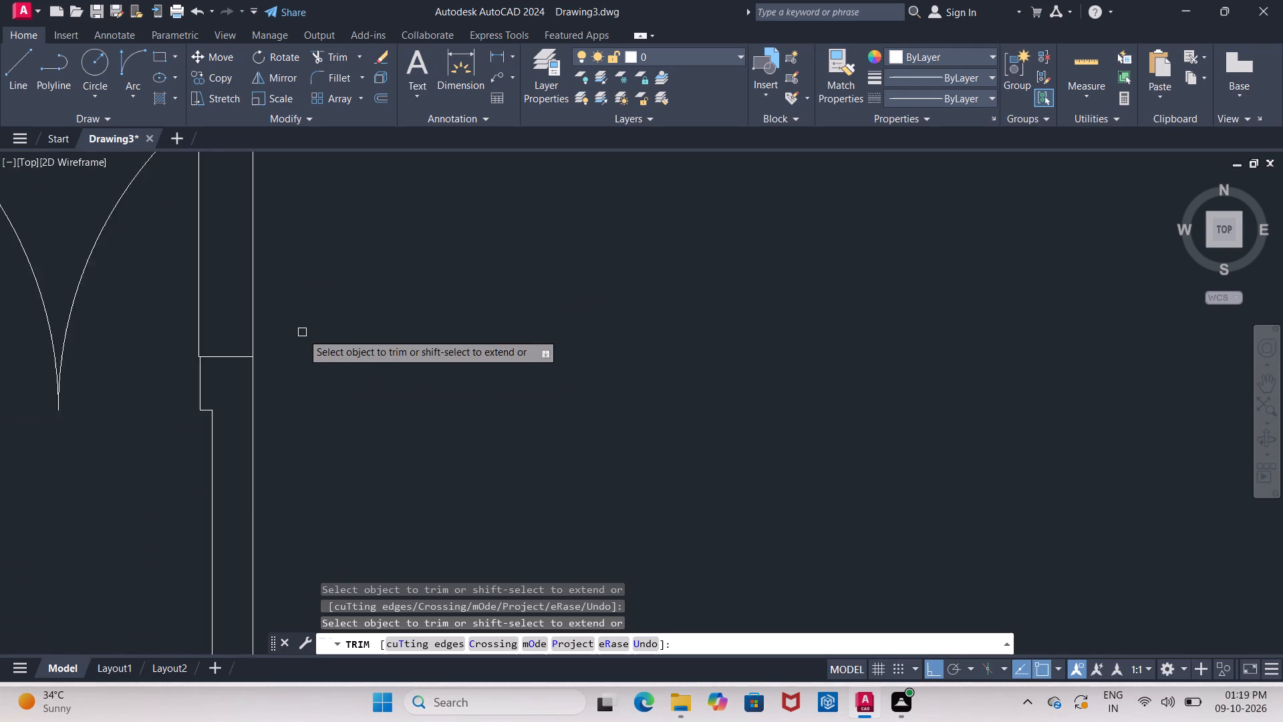
scroll(302, 333, up, 2)
middle_drag(303, 333, 523, 193)
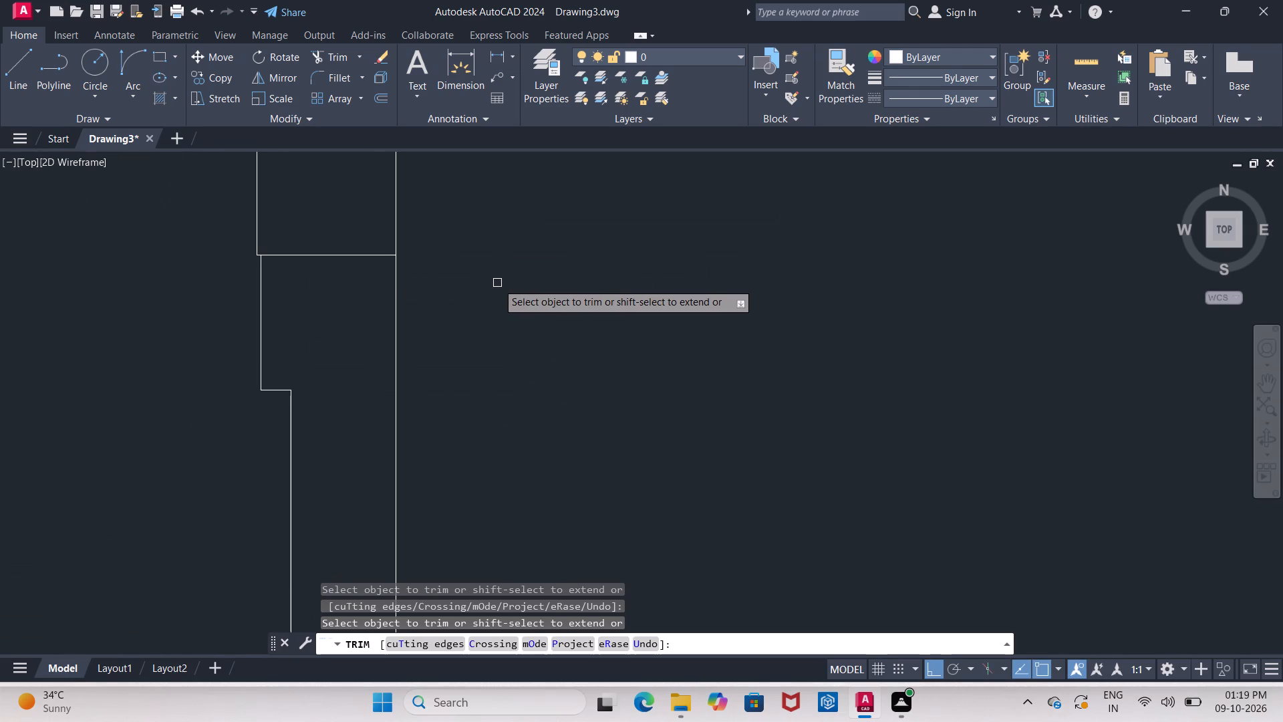
key(Escape)
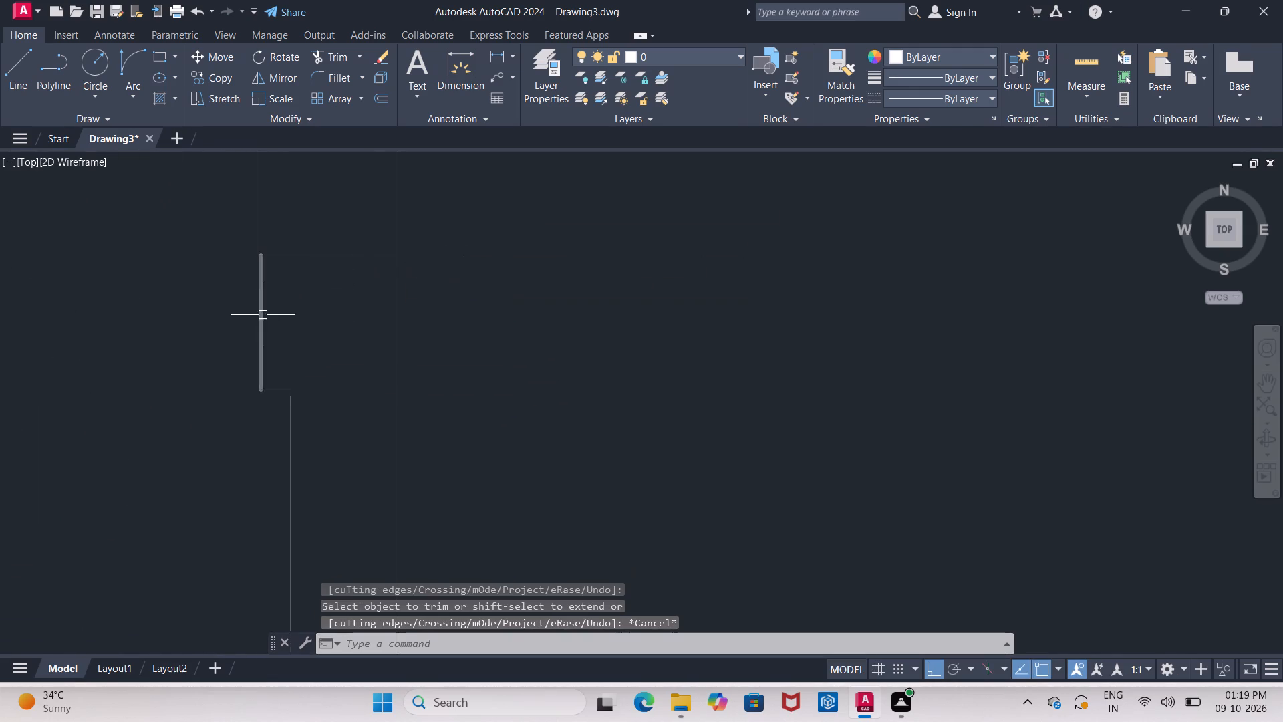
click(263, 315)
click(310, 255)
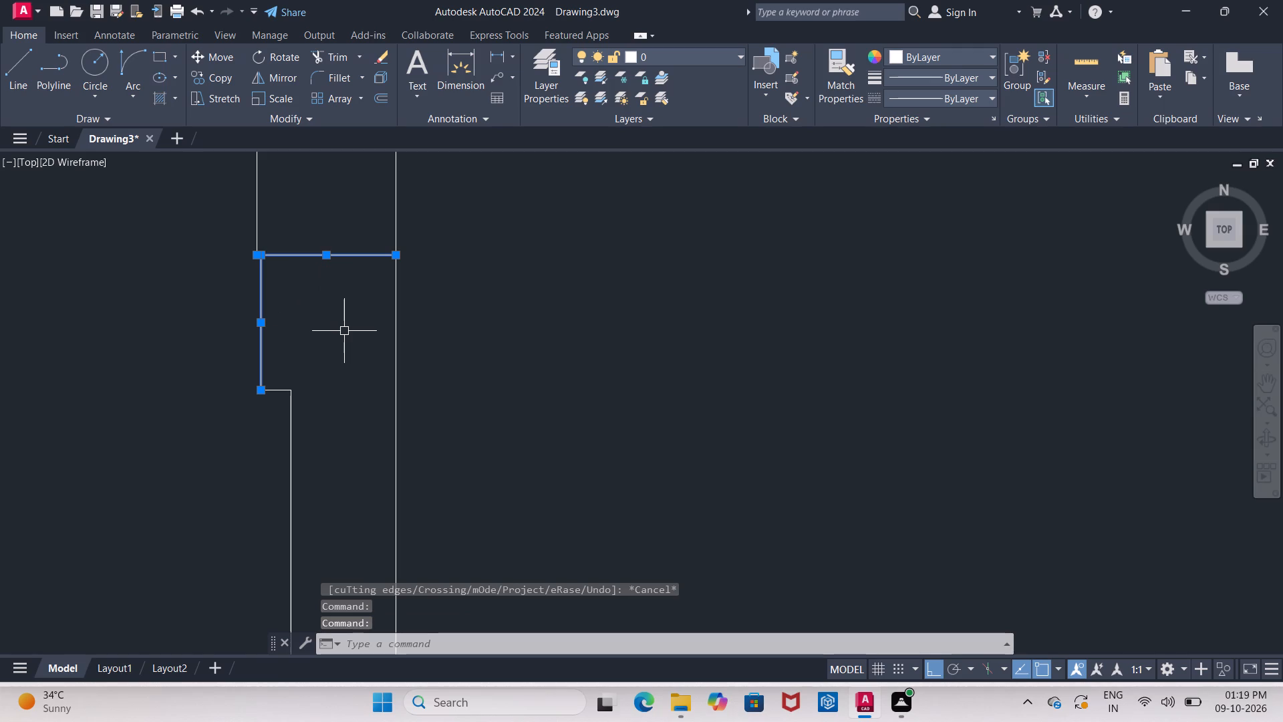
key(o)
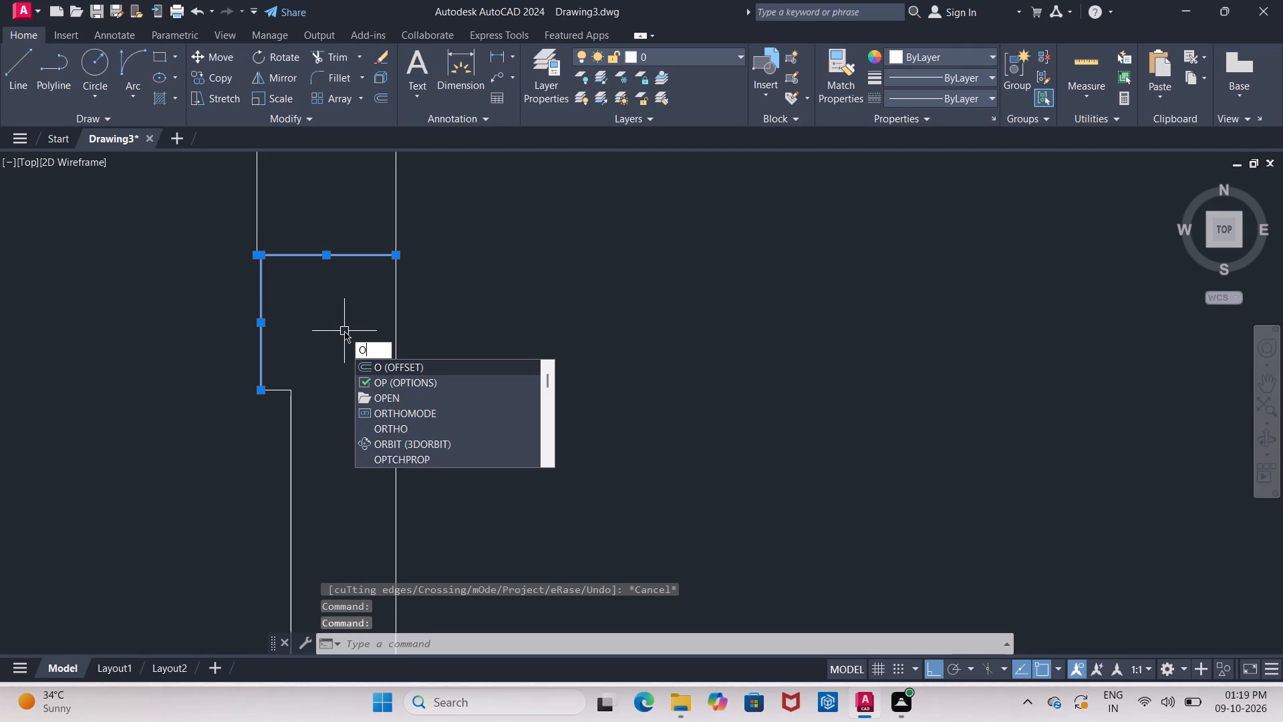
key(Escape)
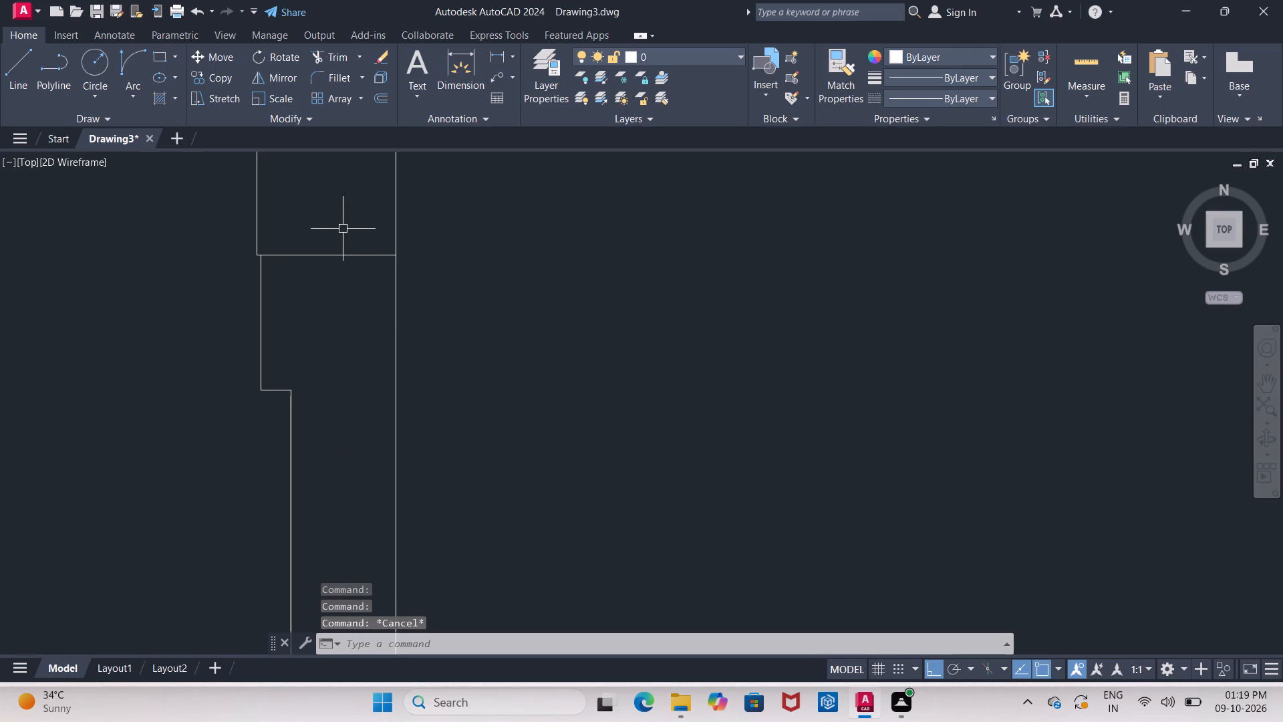
Stretch the three jamb lines and the inner wall line below them 2" horizontally toward the double door.
click(349, 253)
click(261, 363)
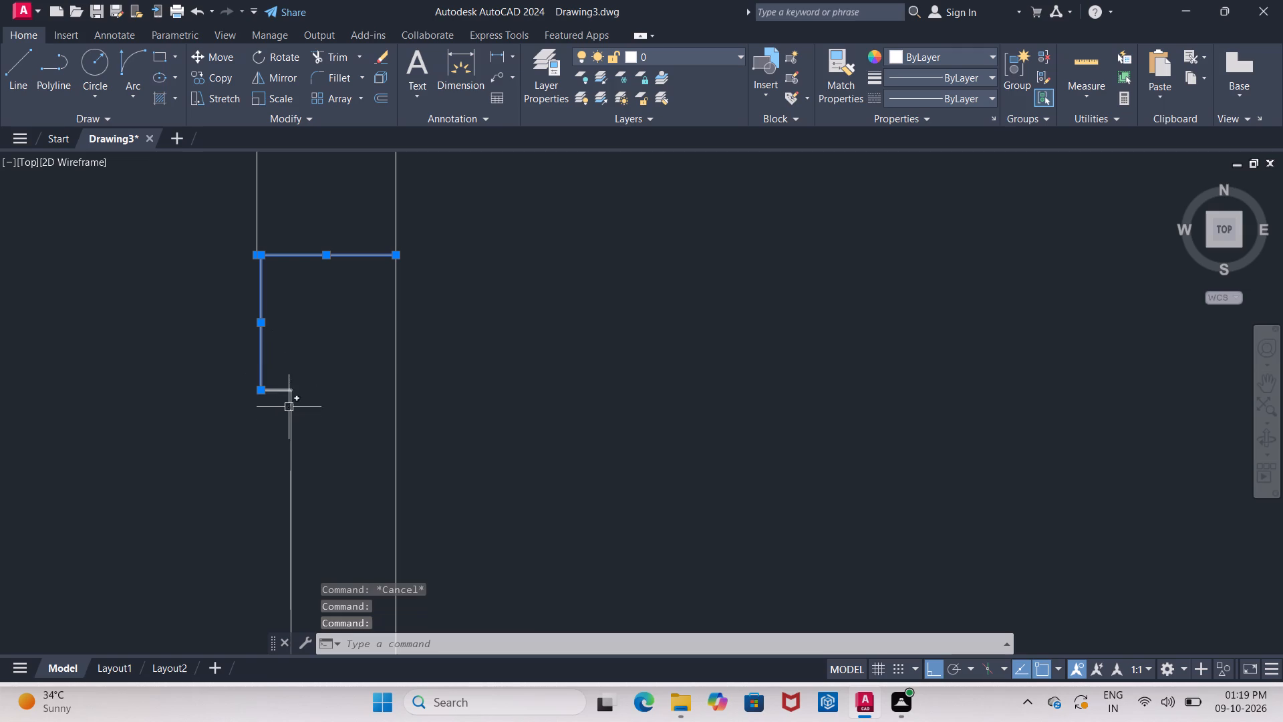
click(291, 421)
click(275, 392)
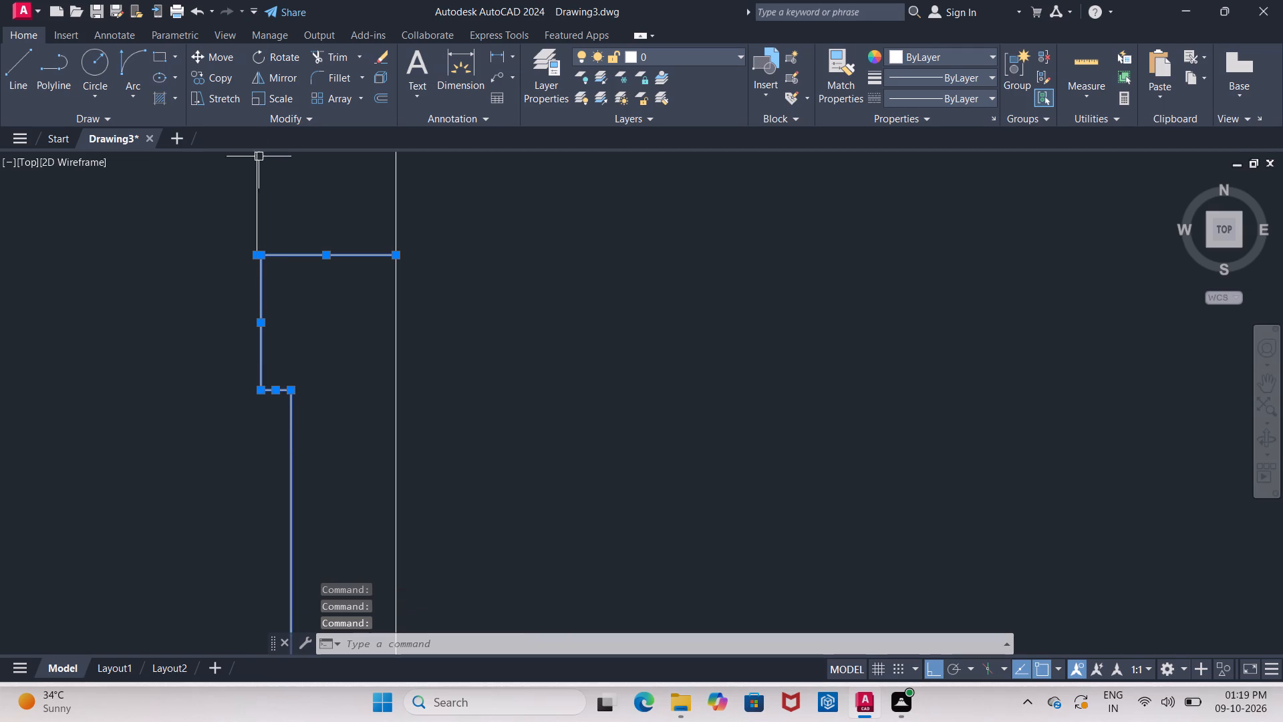
click(228, 96)
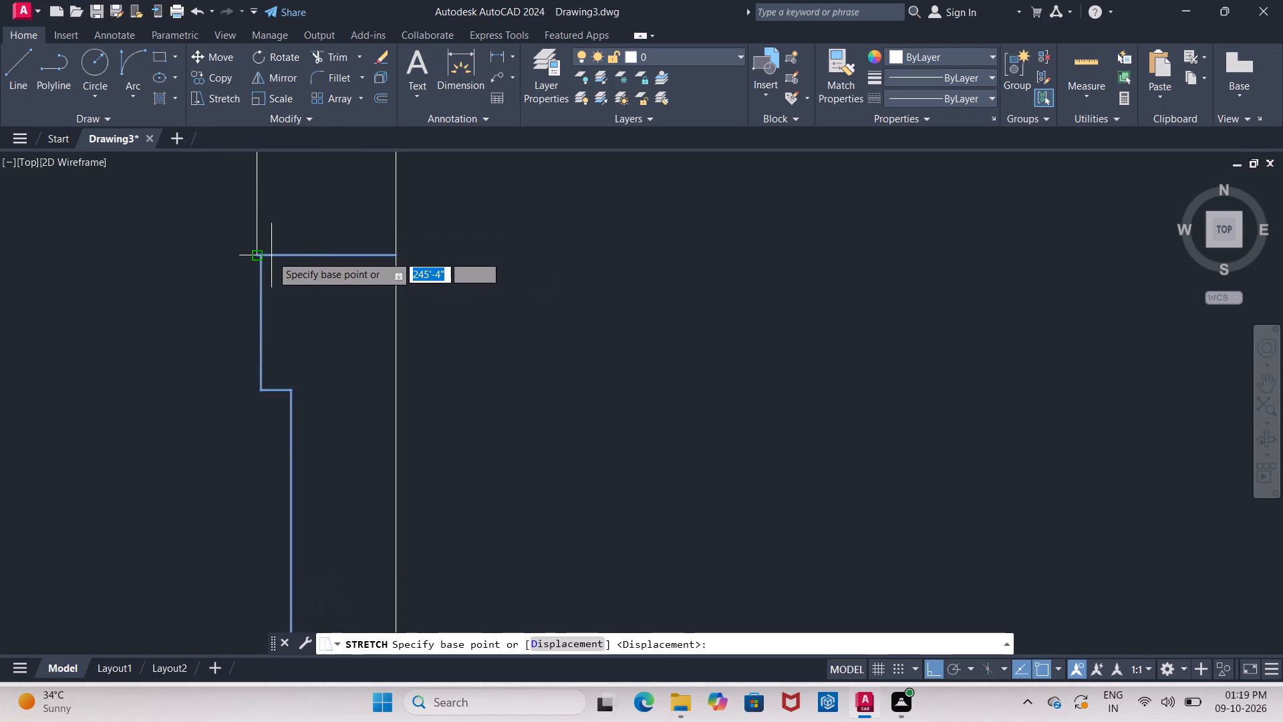
click(263, 257)
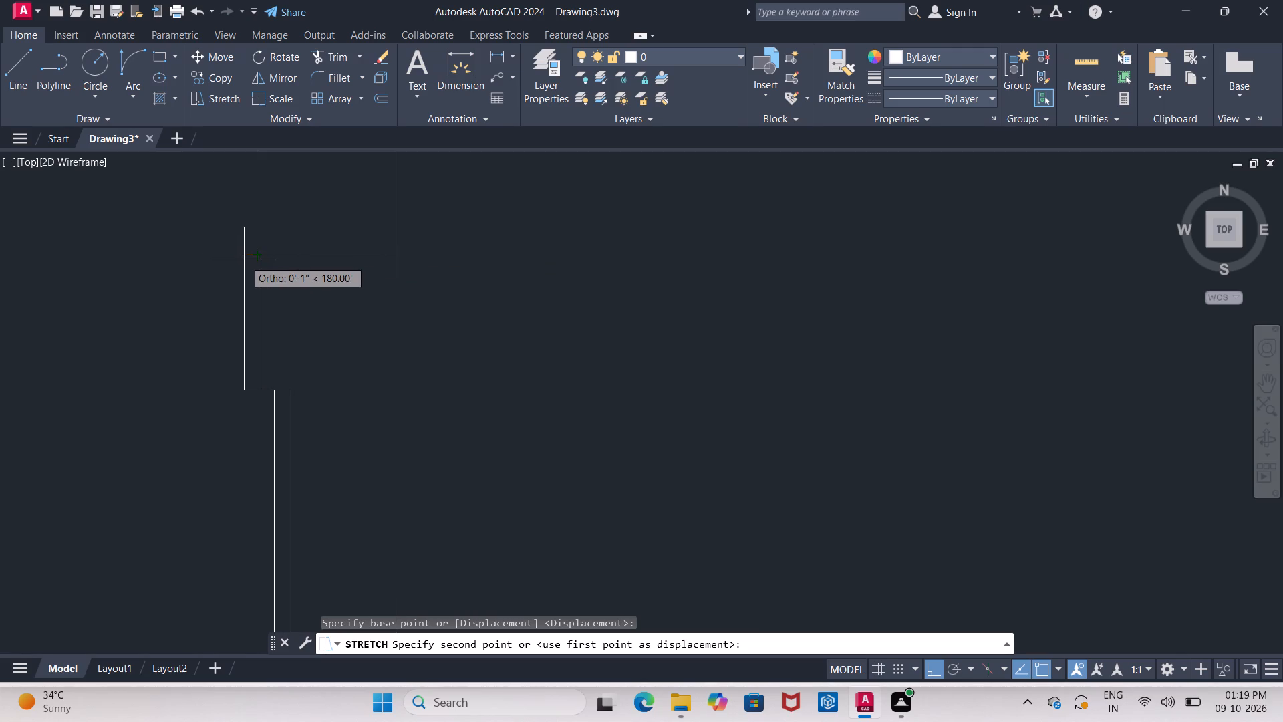
key(2)
key(shift+quotedbl)
key(Return)
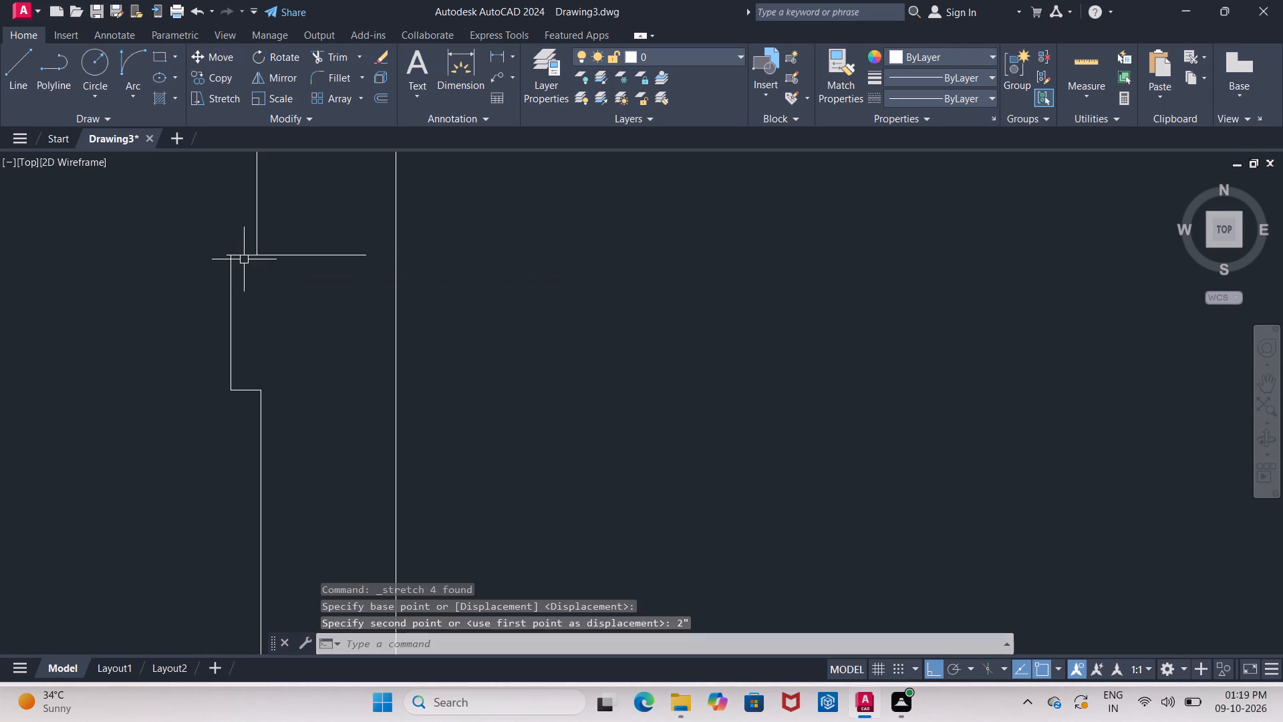
key(Escape)
Extend the horizontal jamb line beside the double door to the outer wall's outer line.
scroll(225, 272, down, 3)
middle_drag(254, 299, 250, 374)
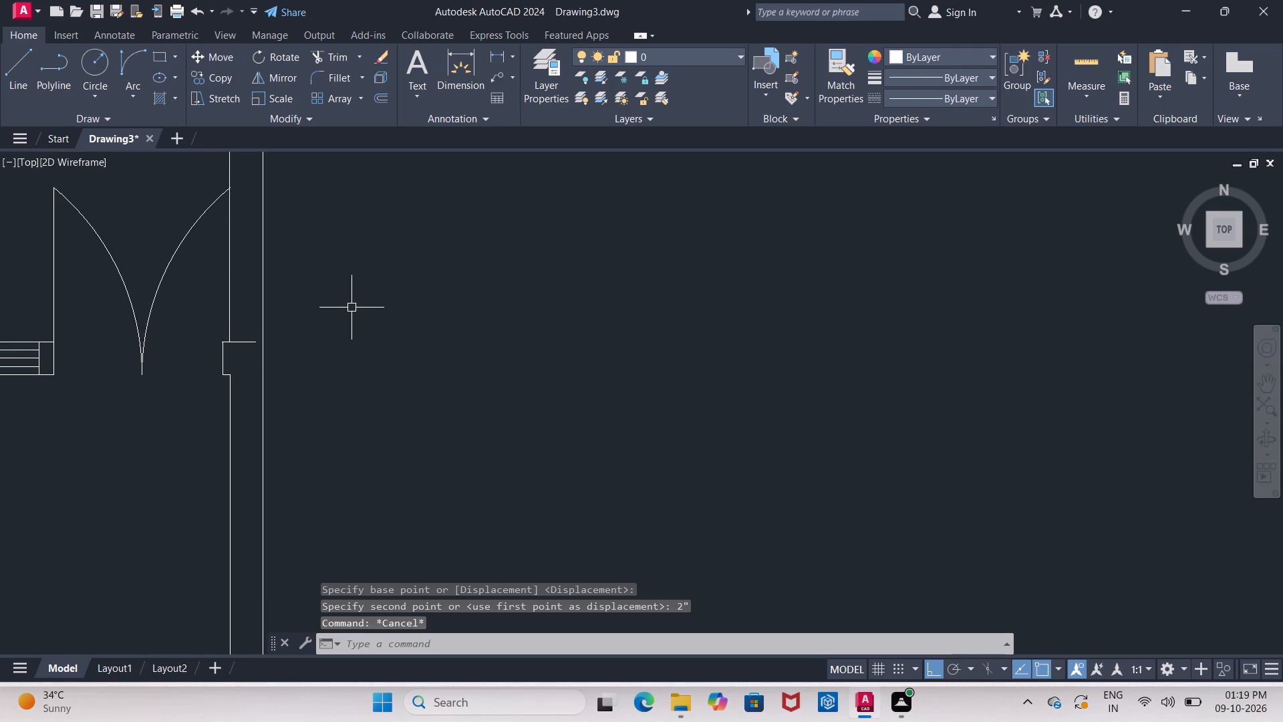
key(Escape)
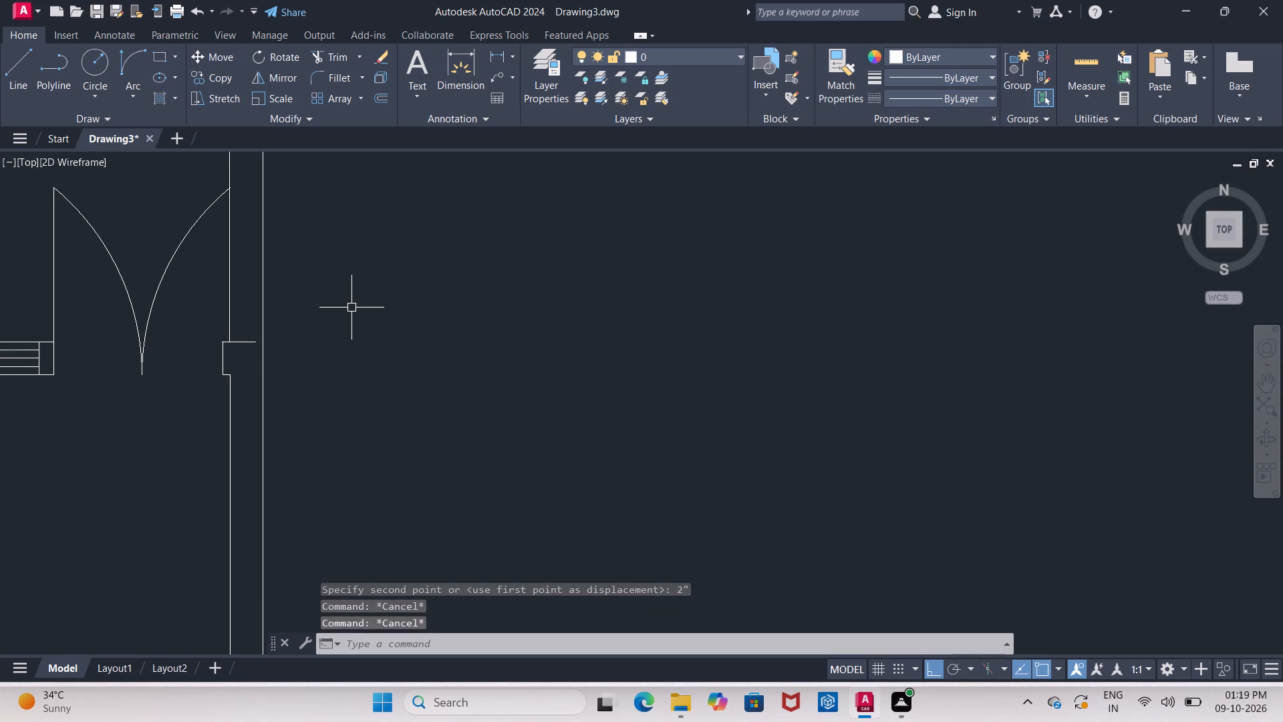
text(ex)
key(Return)
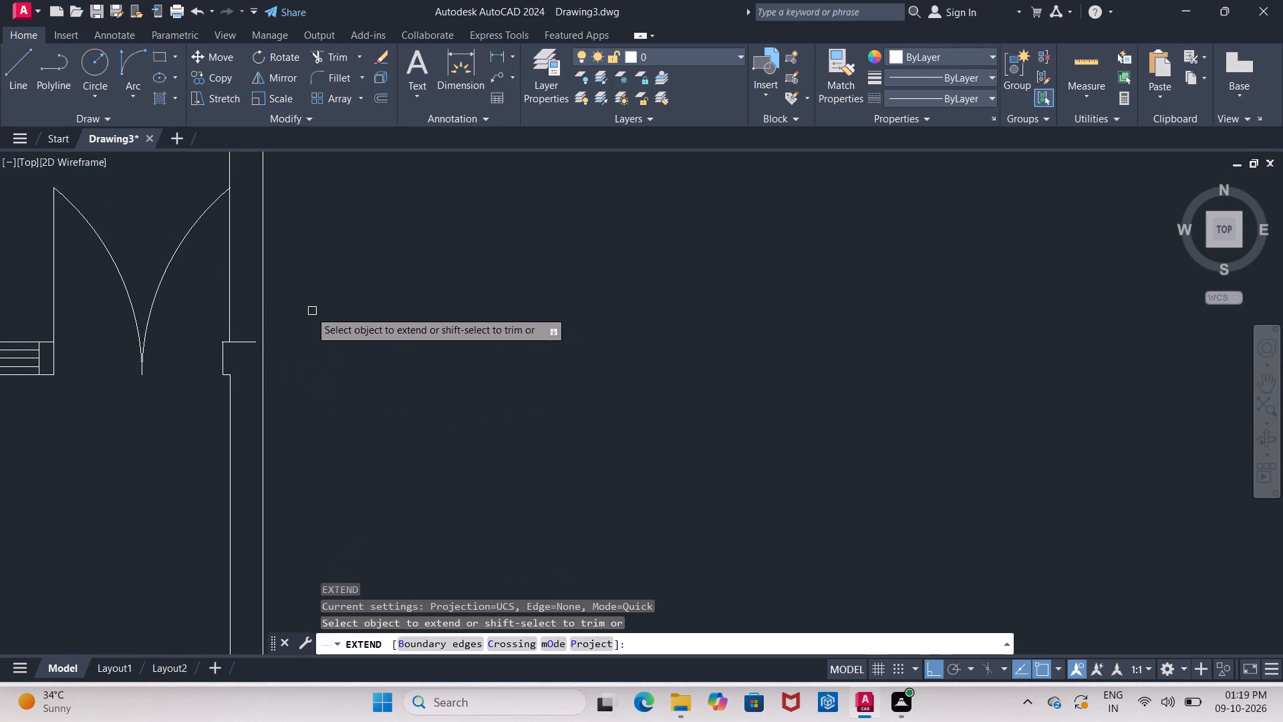
click(247, 342)
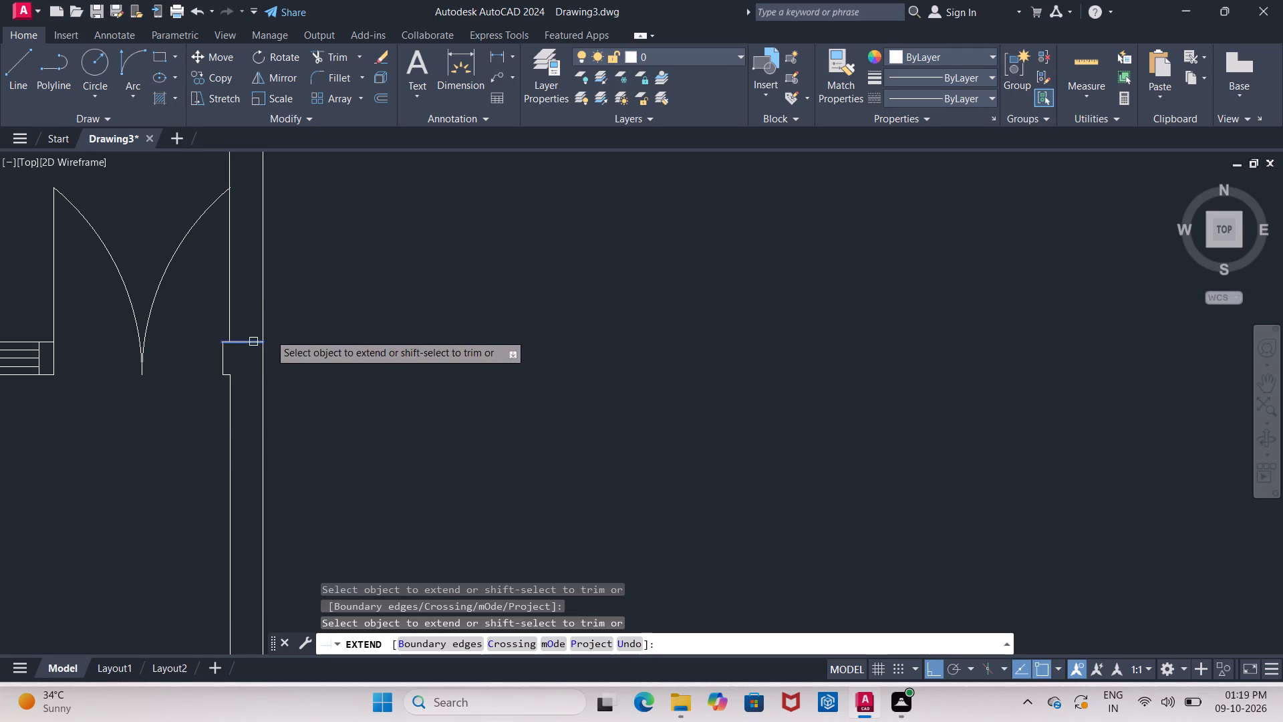
key(Escape)
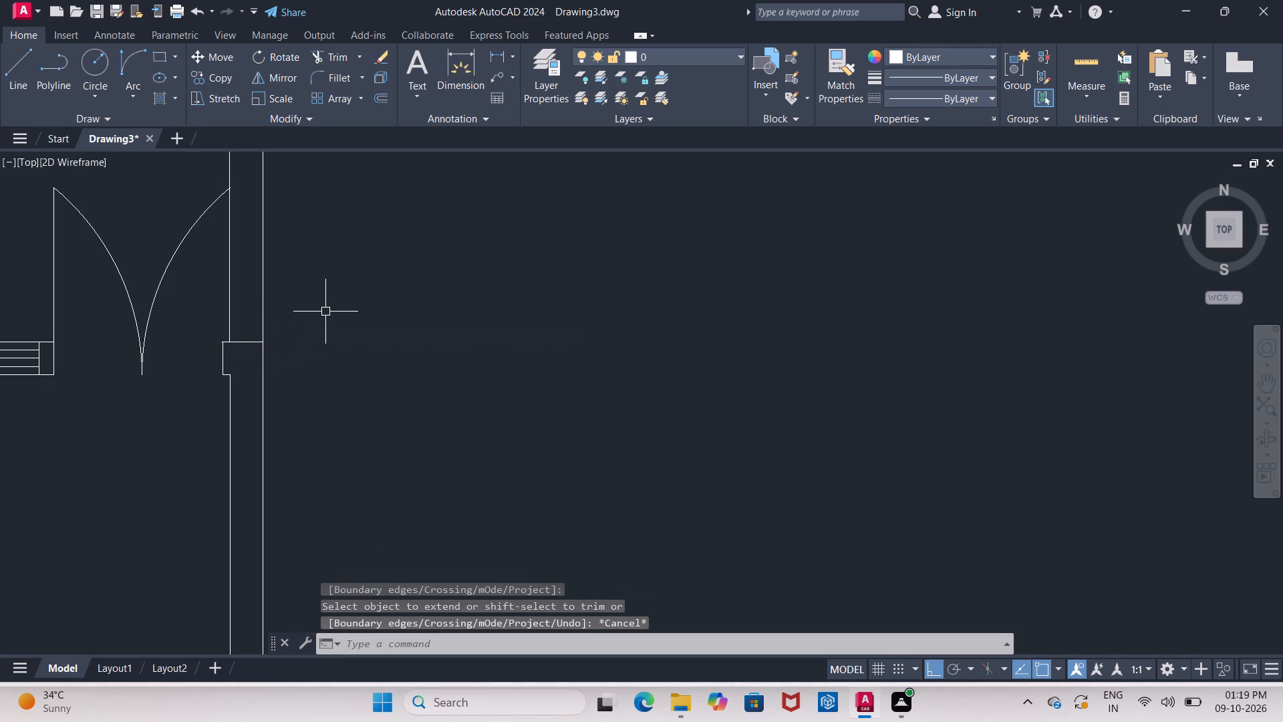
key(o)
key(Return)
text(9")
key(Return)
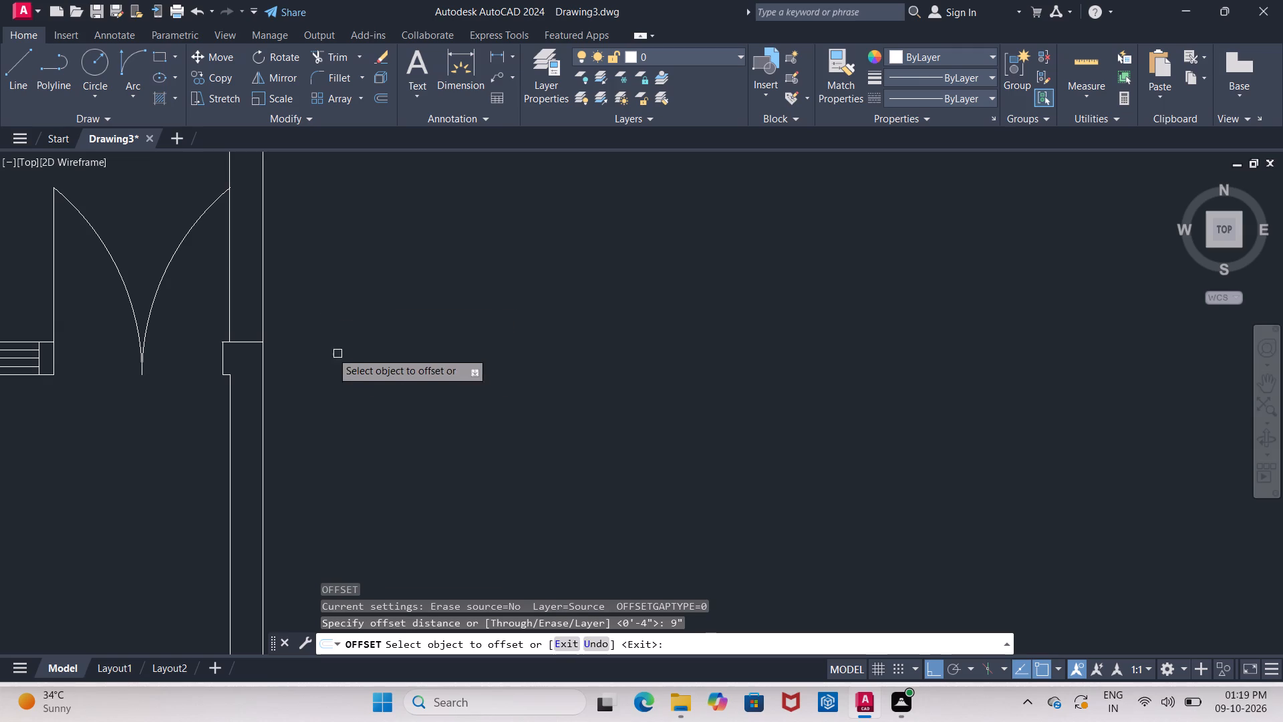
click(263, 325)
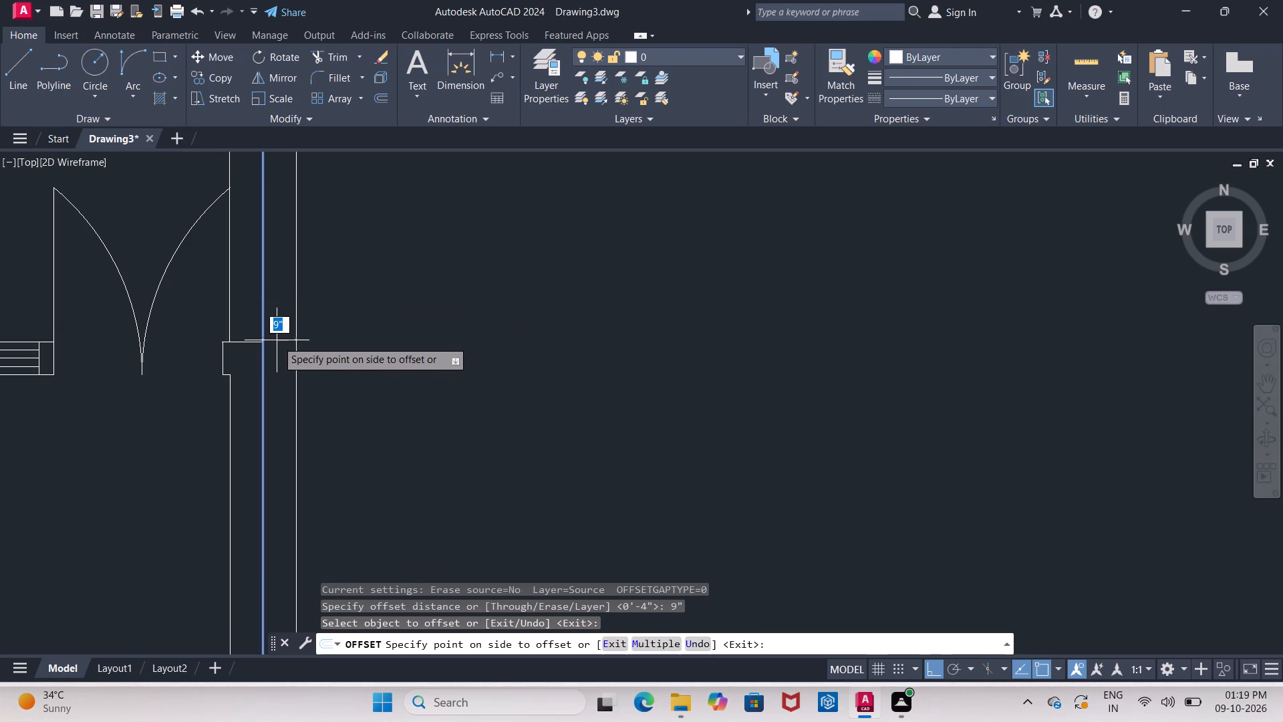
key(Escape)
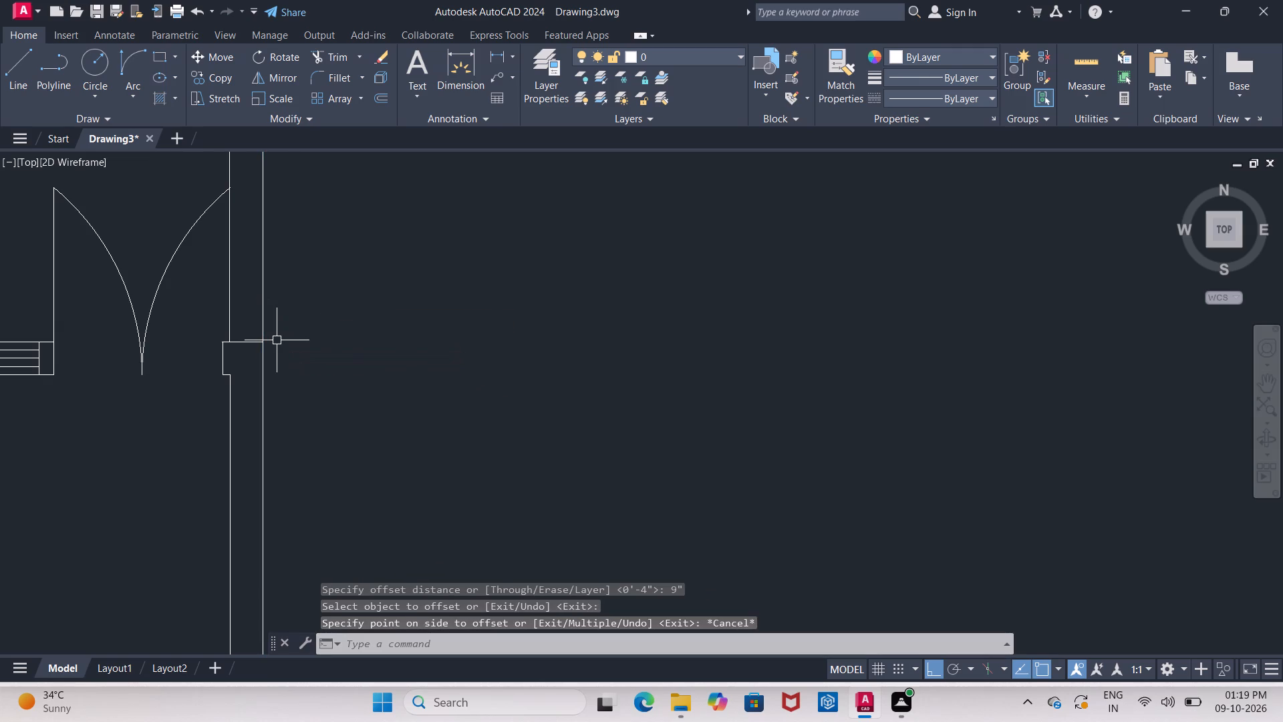
Offset the inner wall line above the horizontal jamb line by 2" toward the double door.
key(o)
key(Return)
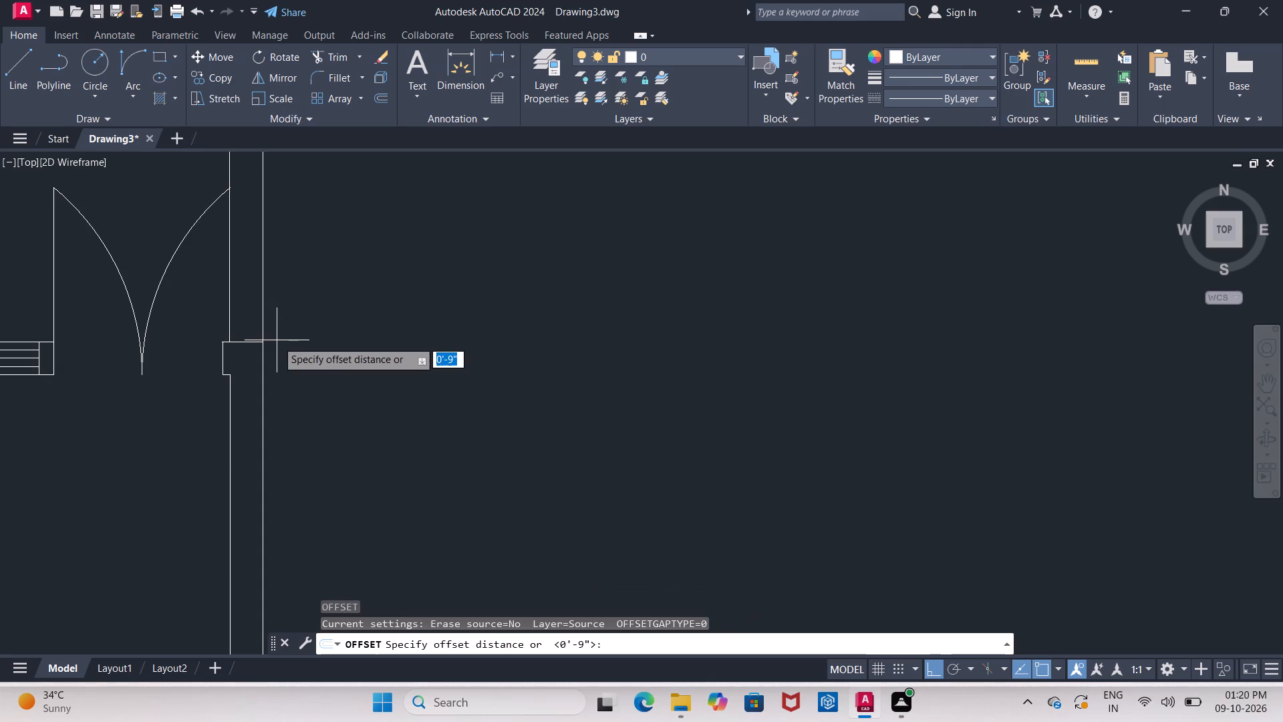
text(2")
key(Return)
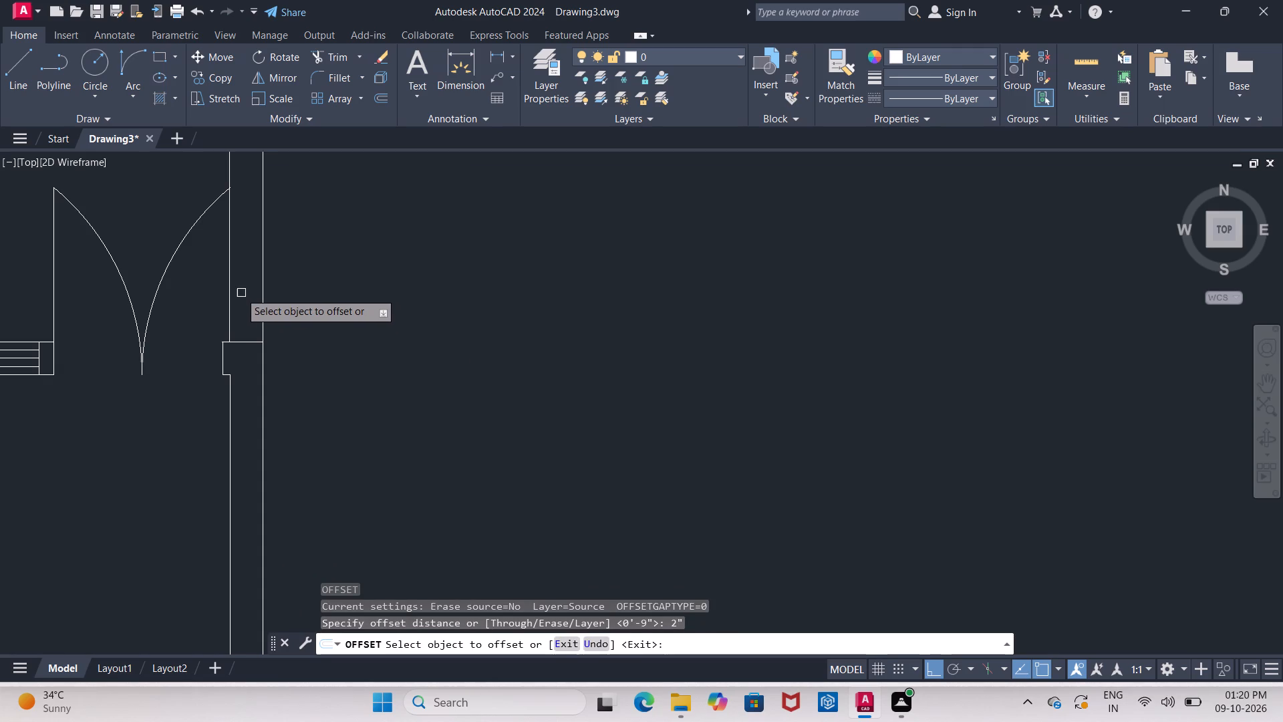
click(231, 305)
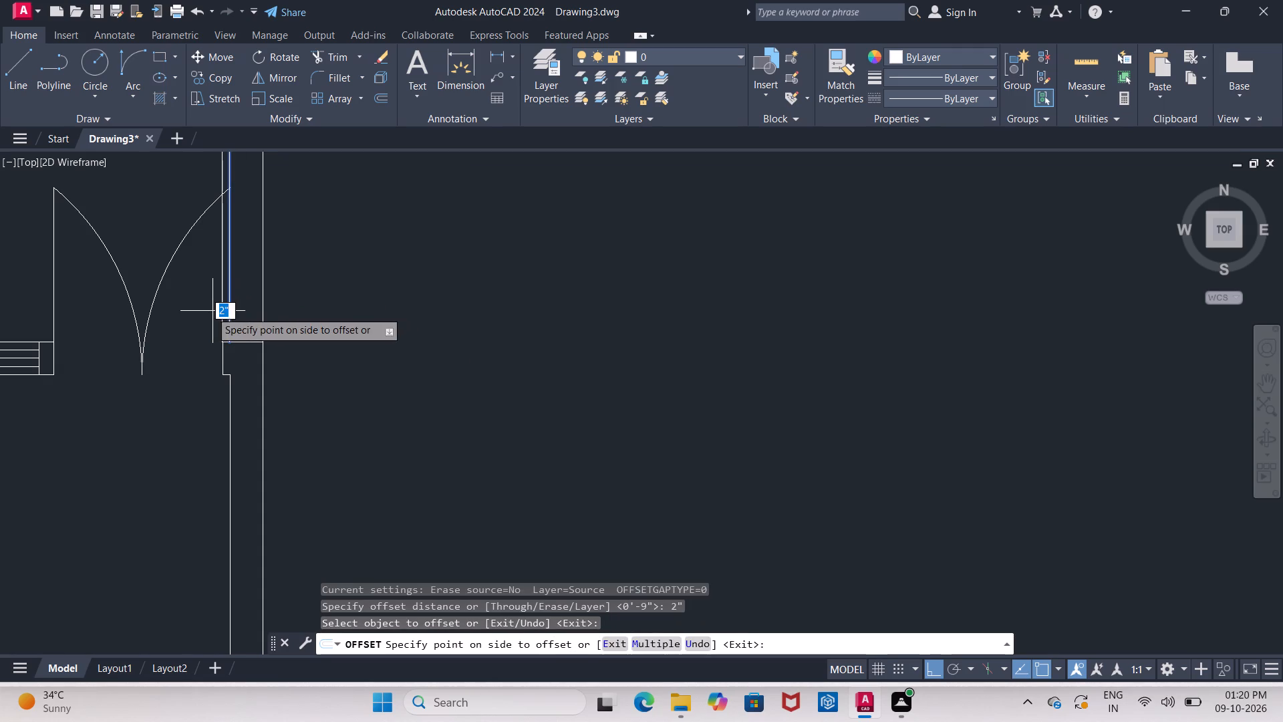
click(210, 311)
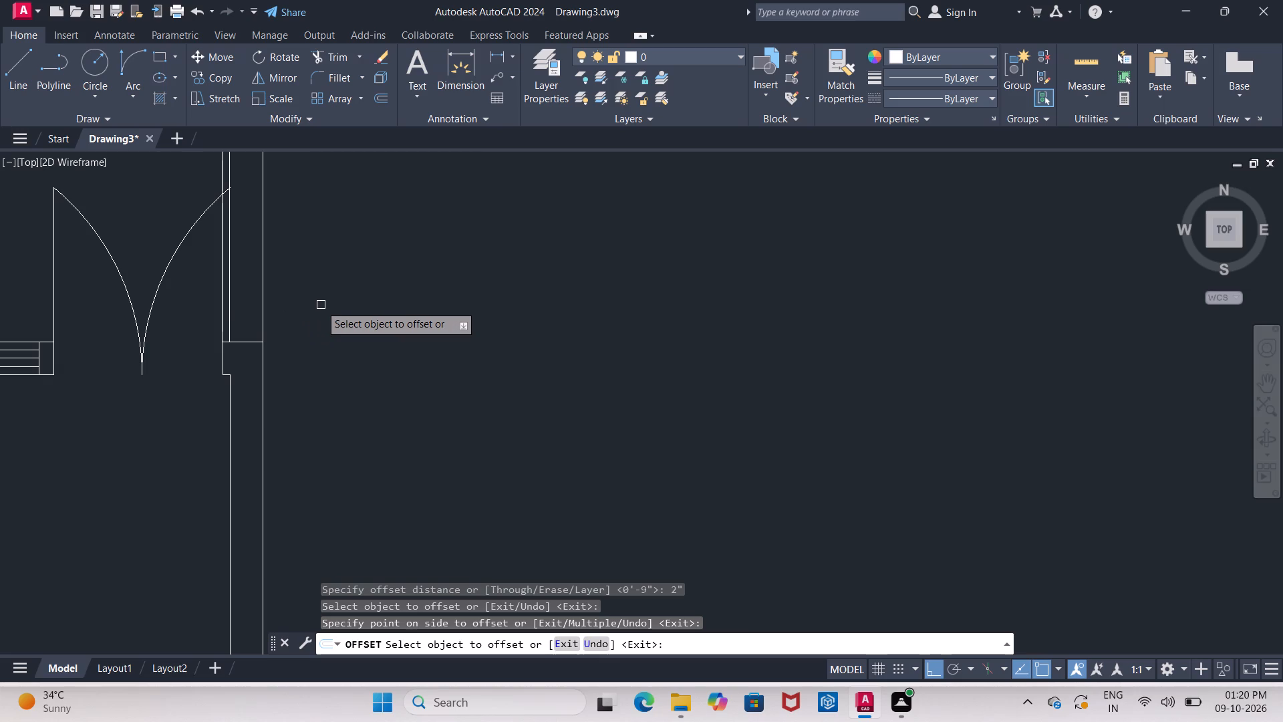
key(Escape)
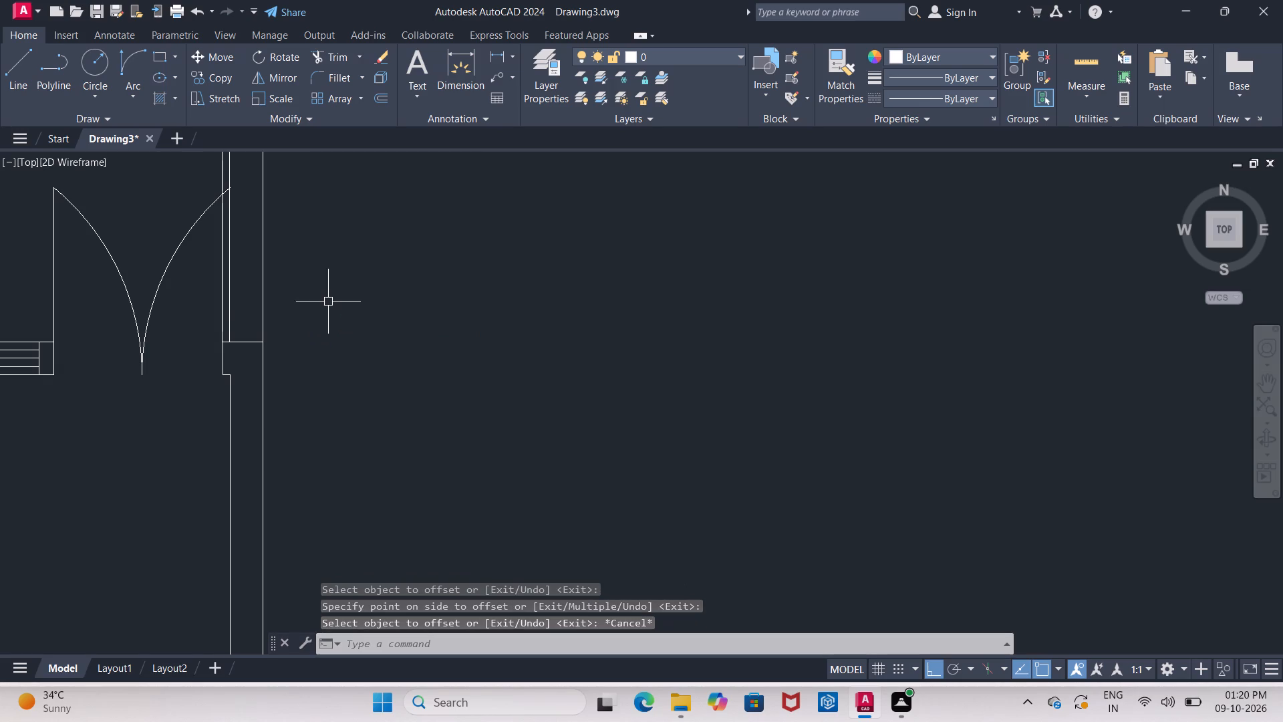
Extend the inner wall line below the double door up to the horizontal jamb line, and leave the Extend command.
text(tr)
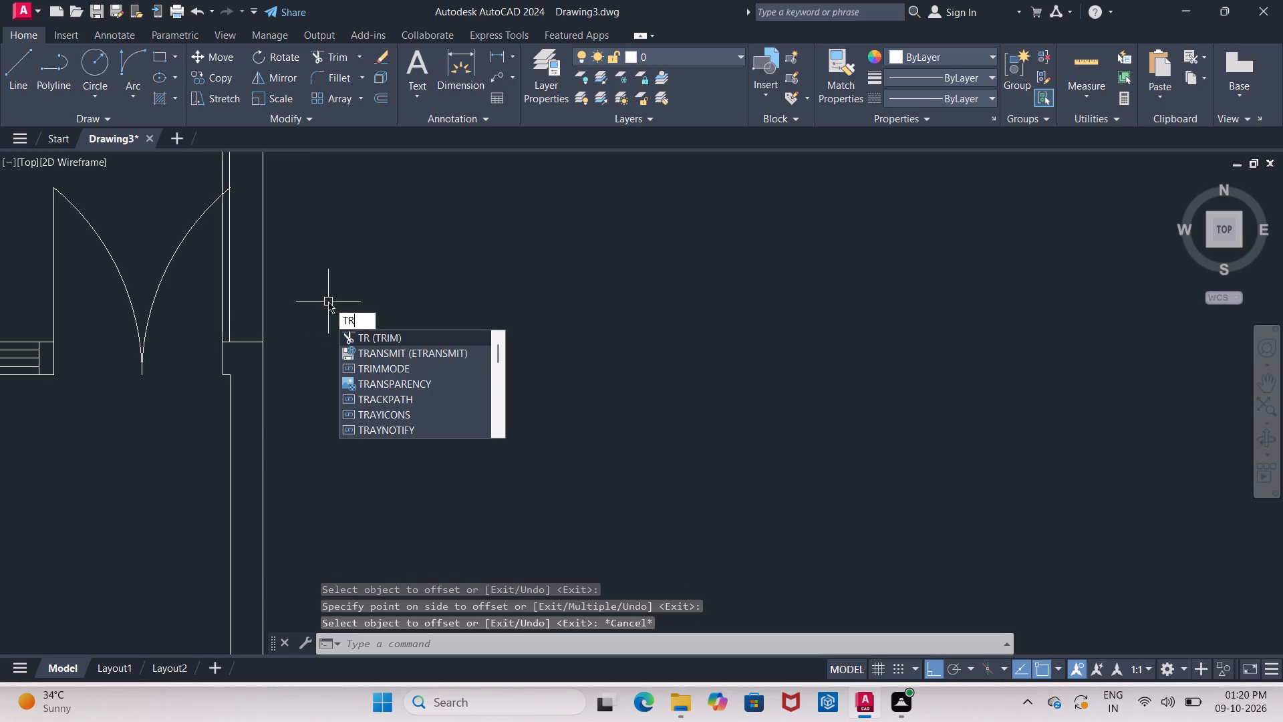
key(Escape)
text(ex)
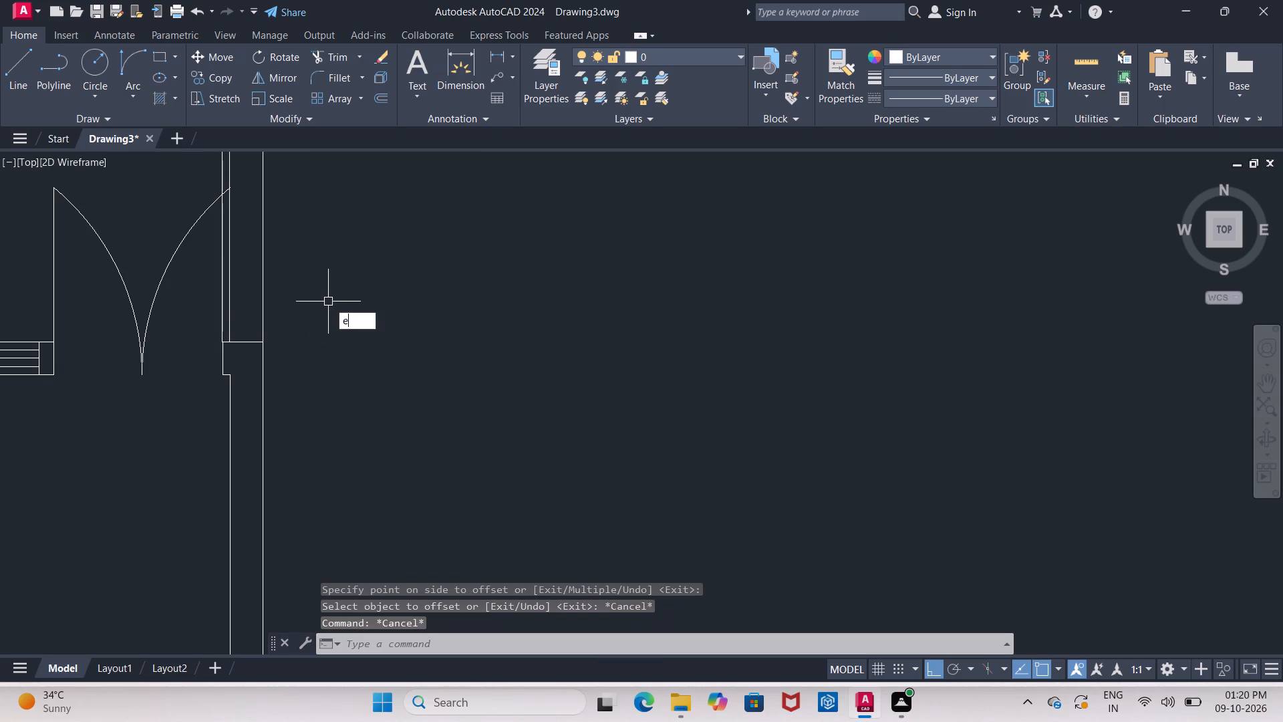
key(Return)
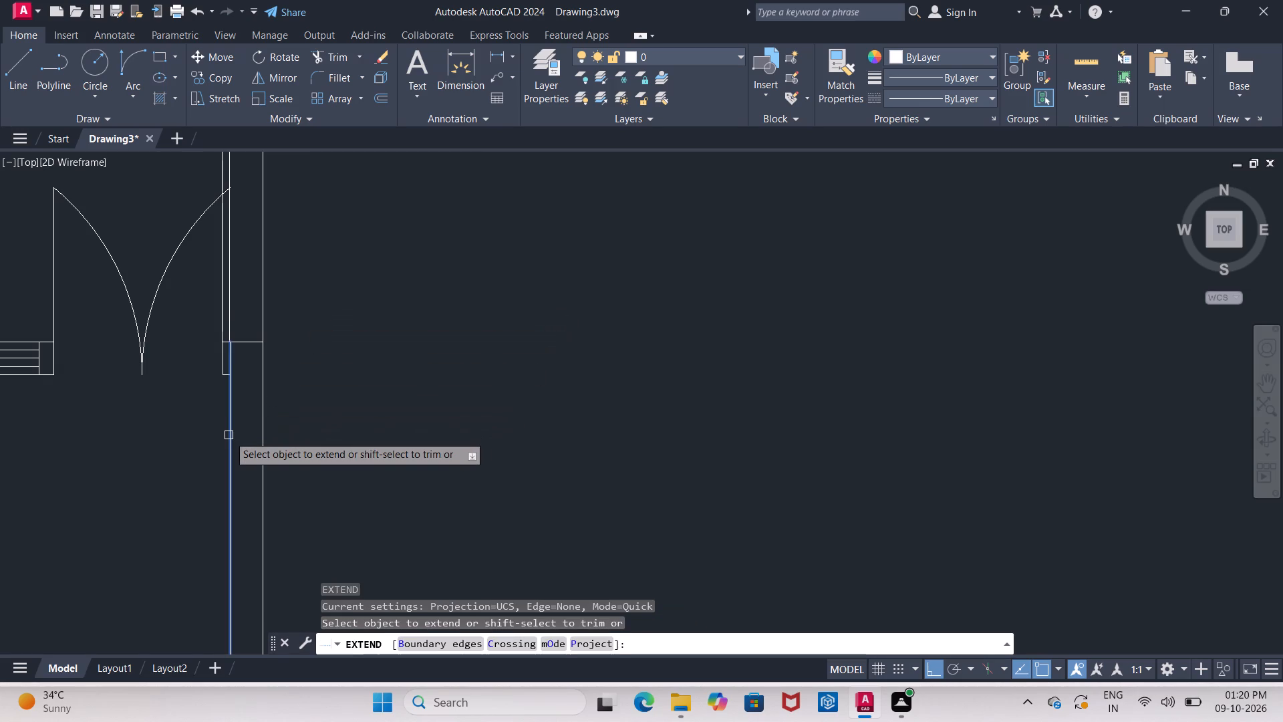
click(229, 435)
scroll(229, 412, up, 2)
middle_drag(229, 412, 152, 493)
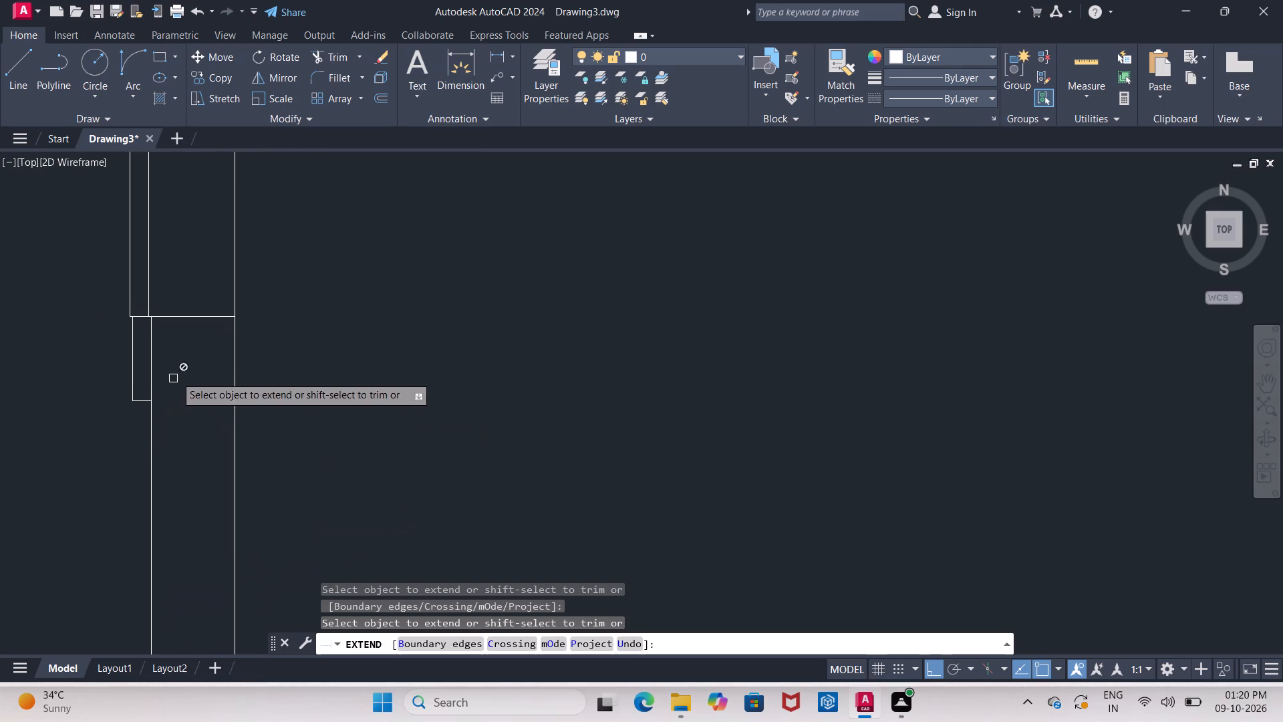
middle_drag(170, 364, 200, 452)
middle_click(199, 440)
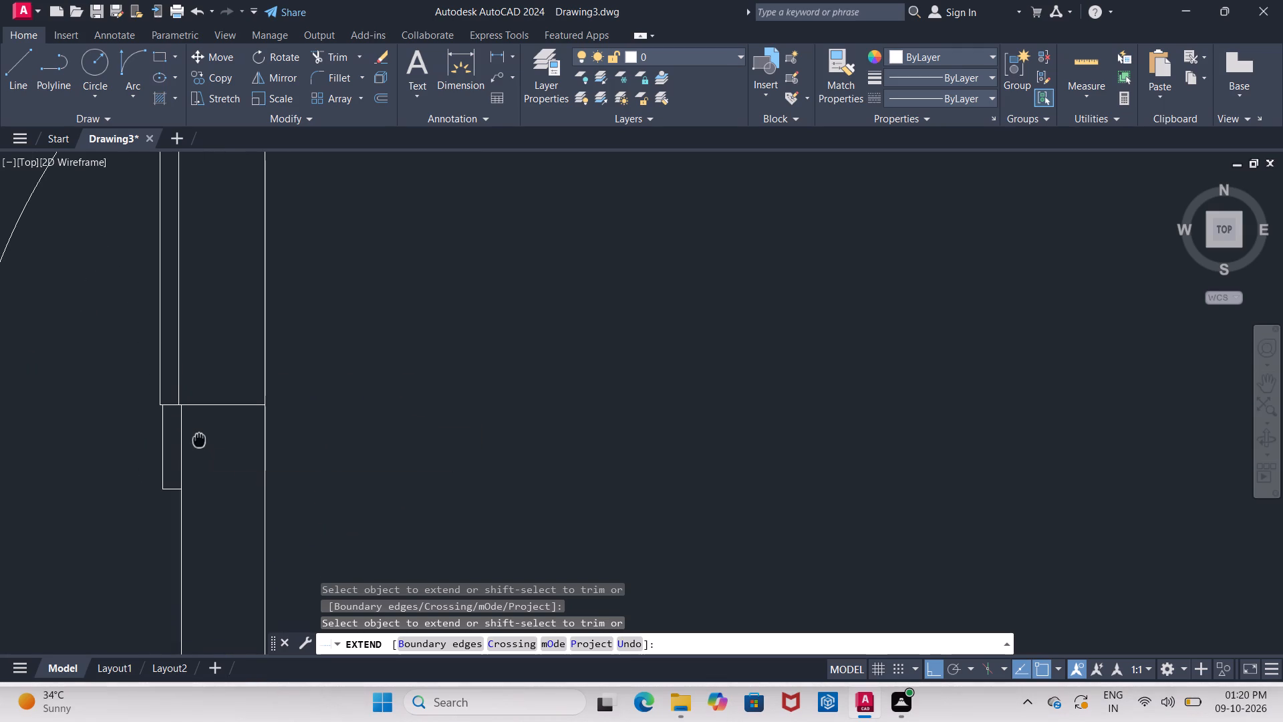
scroll(174, 406, up, 2)
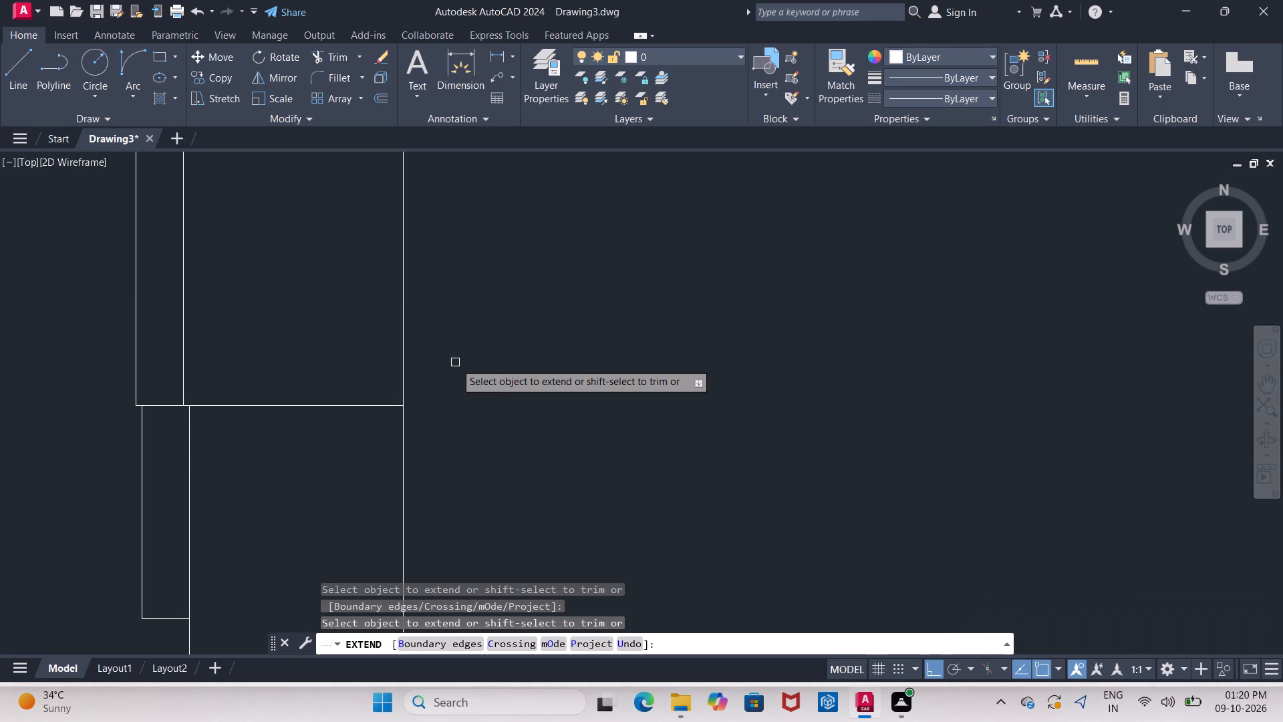
drag(610, 339, 615, 352)
scroll(618, 361, down, 2)
middle_drag(618, 361, 613, 375)
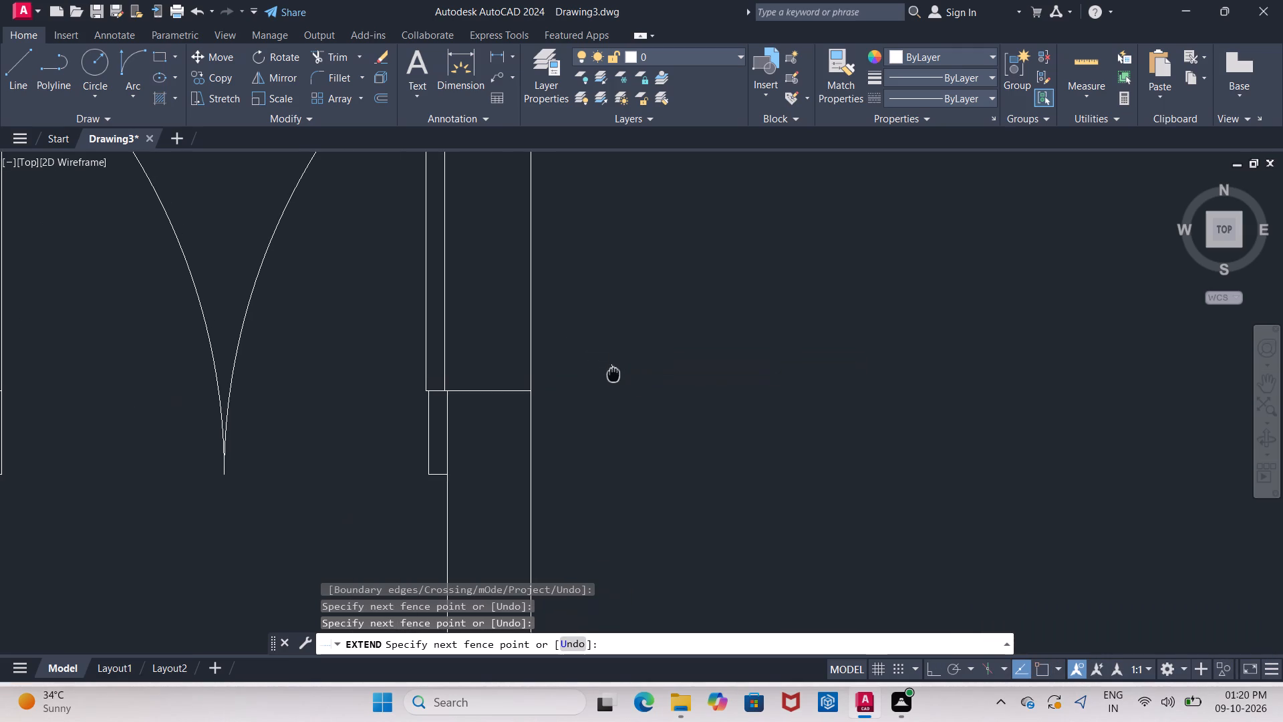
middle_drag(613, 375, 584, 384)
scroll(591, 373, up, 1)
middle_drag(591, 373, 547, 367)
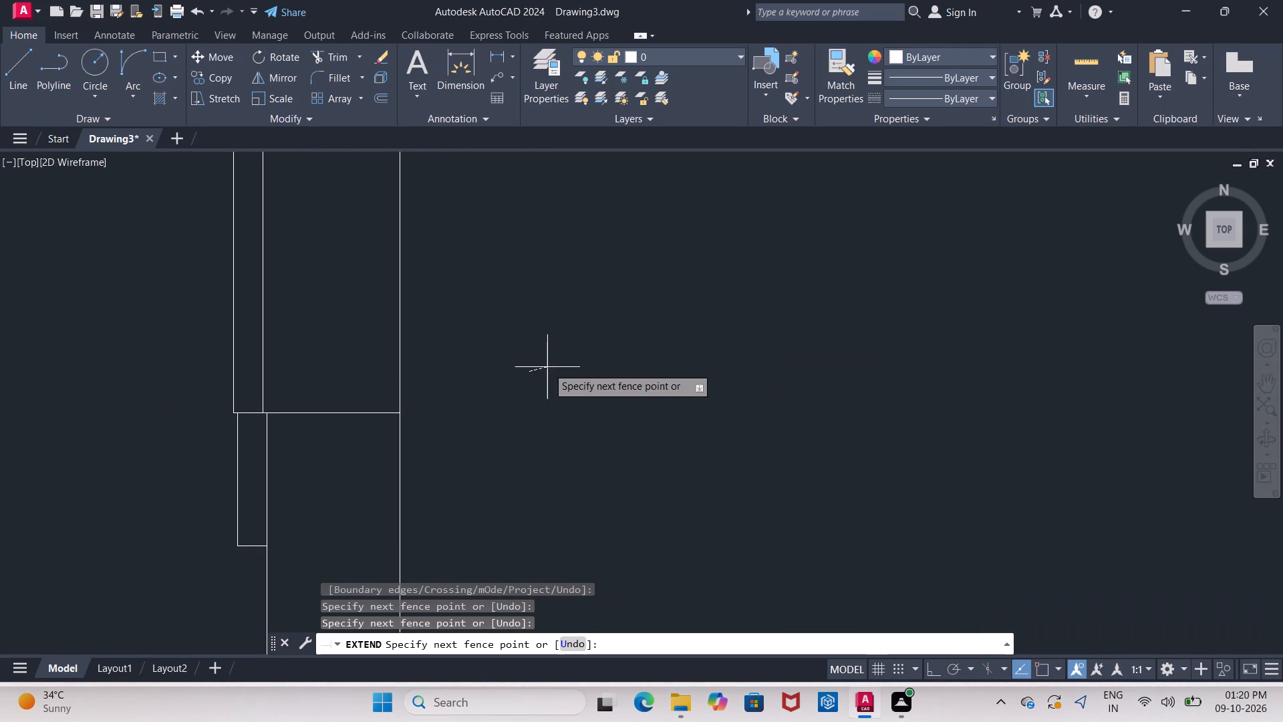
key(Escape)
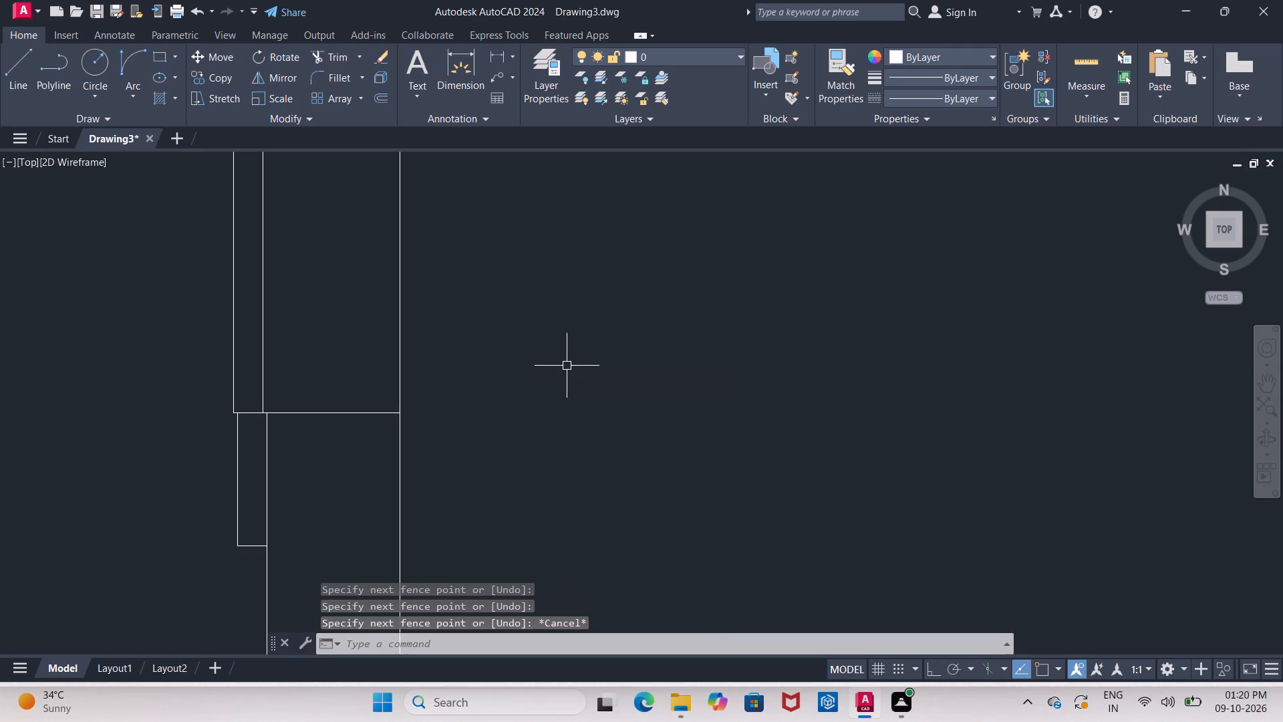
Trim the offset line's portion above the tip of the adjacent door leaf's swing arc.
text(tr)
key(Return)
key(Return)
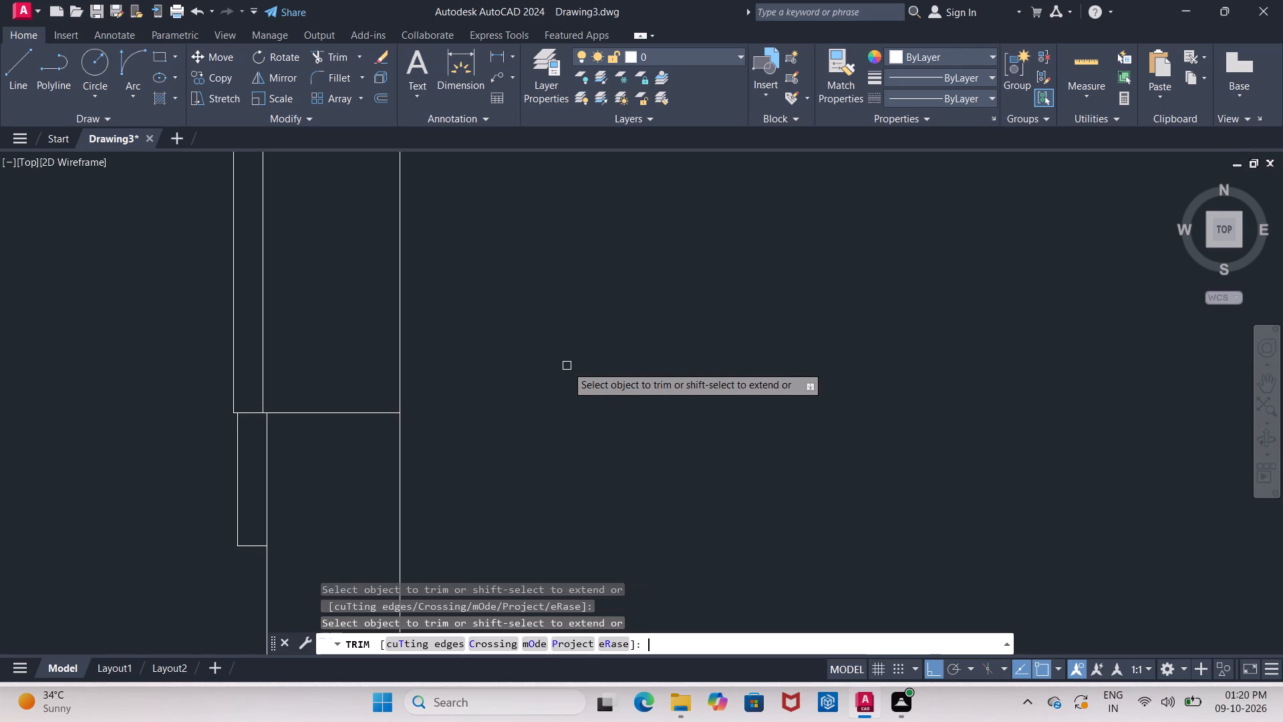
scroll(563, 388, down, 4)
middle_drag(652, 365, 478, 482)
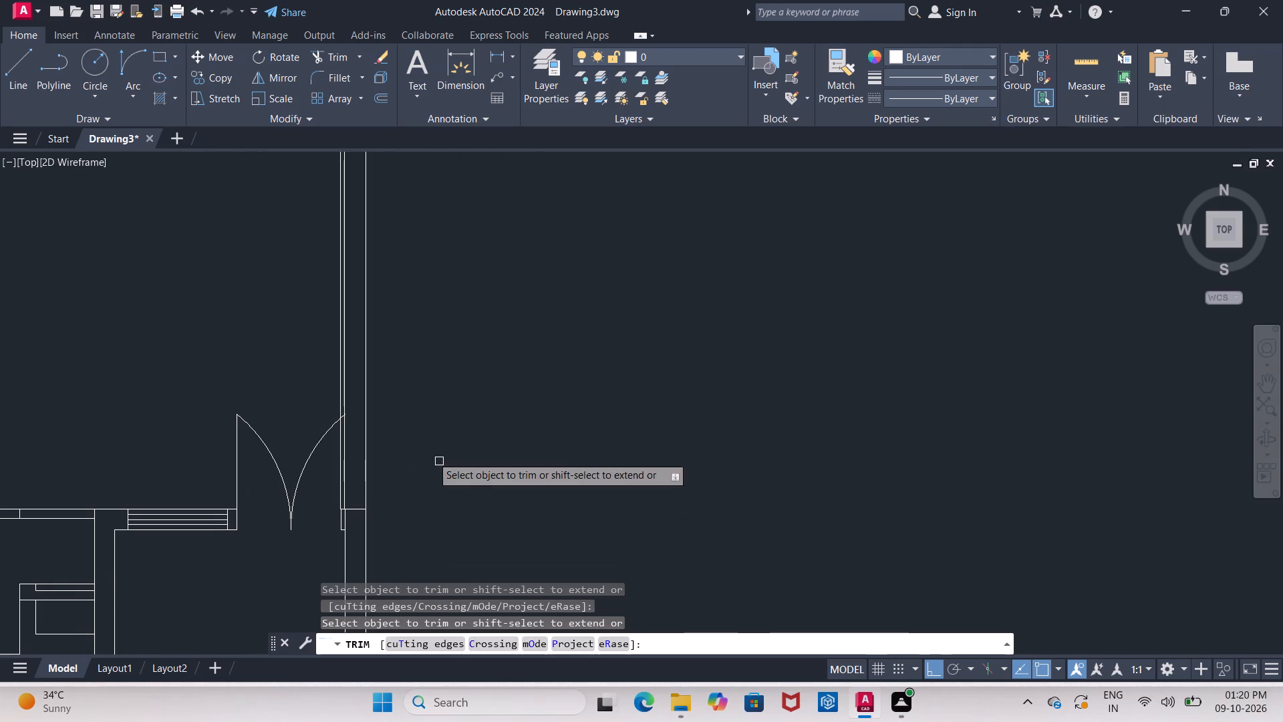
scroll(339, 378, up, 2)
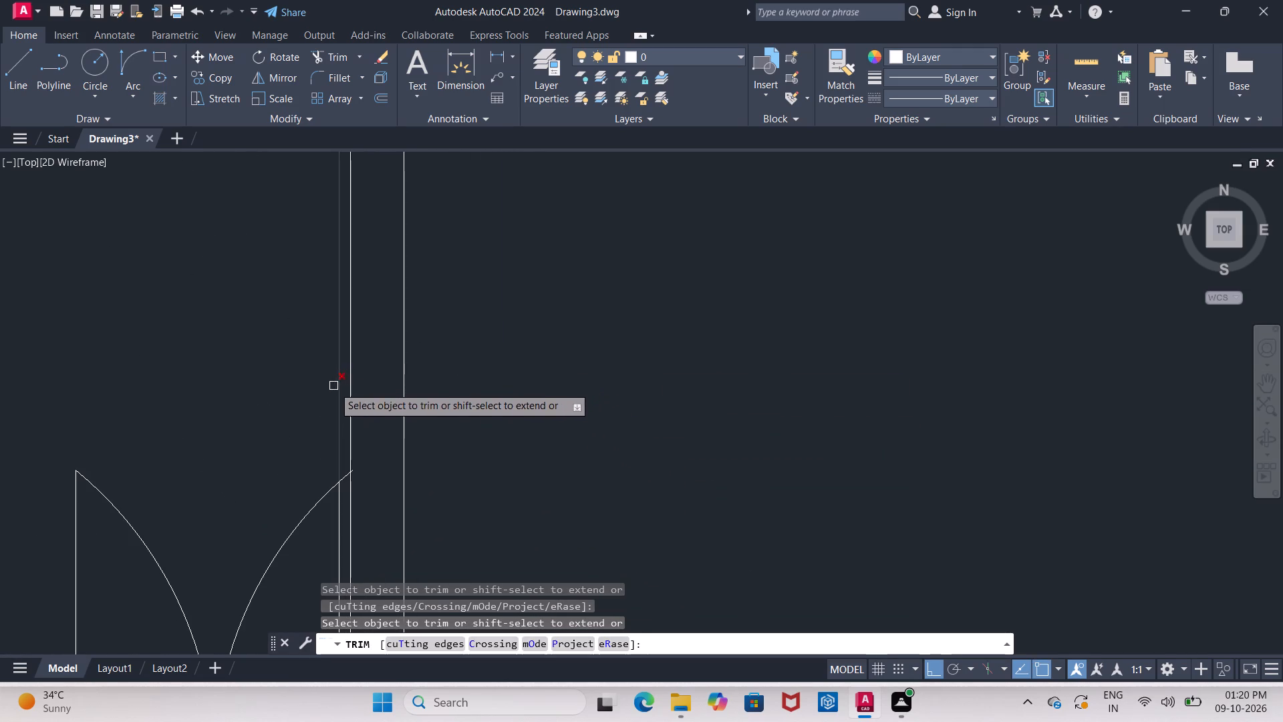
click(333, 386)
middle_drag(341, 410, 283, 322)
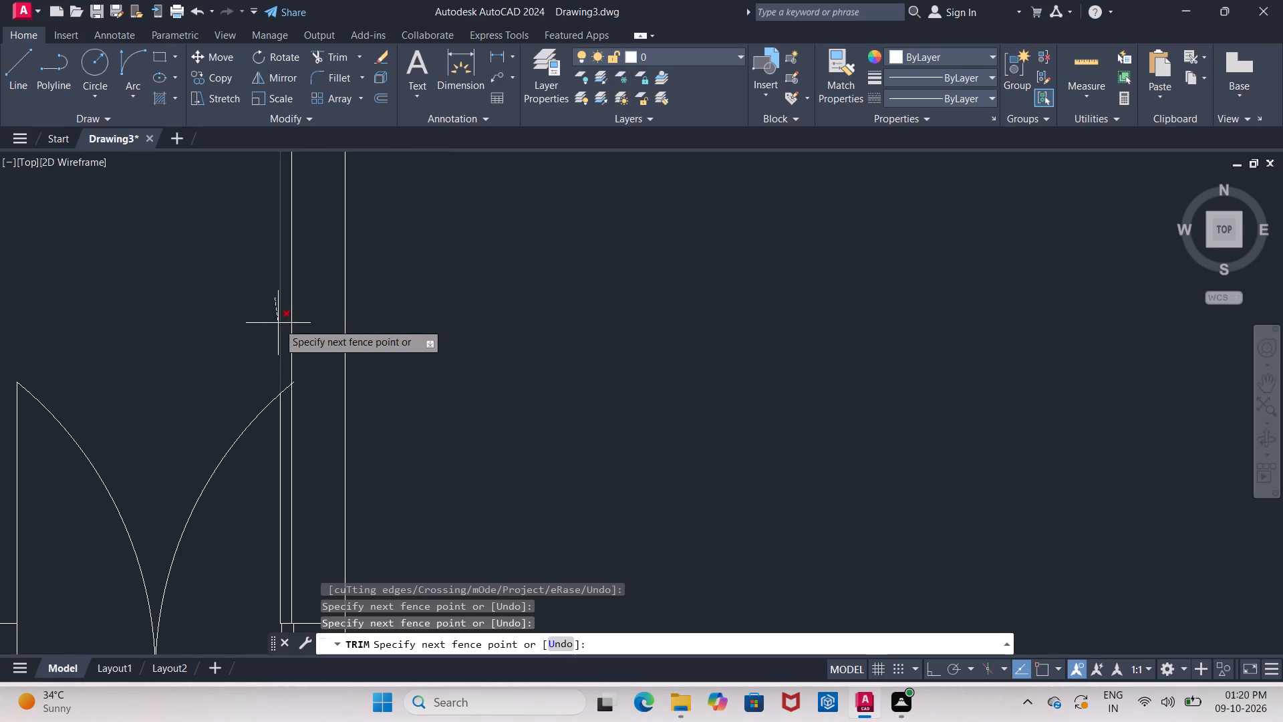
click(281, 333)
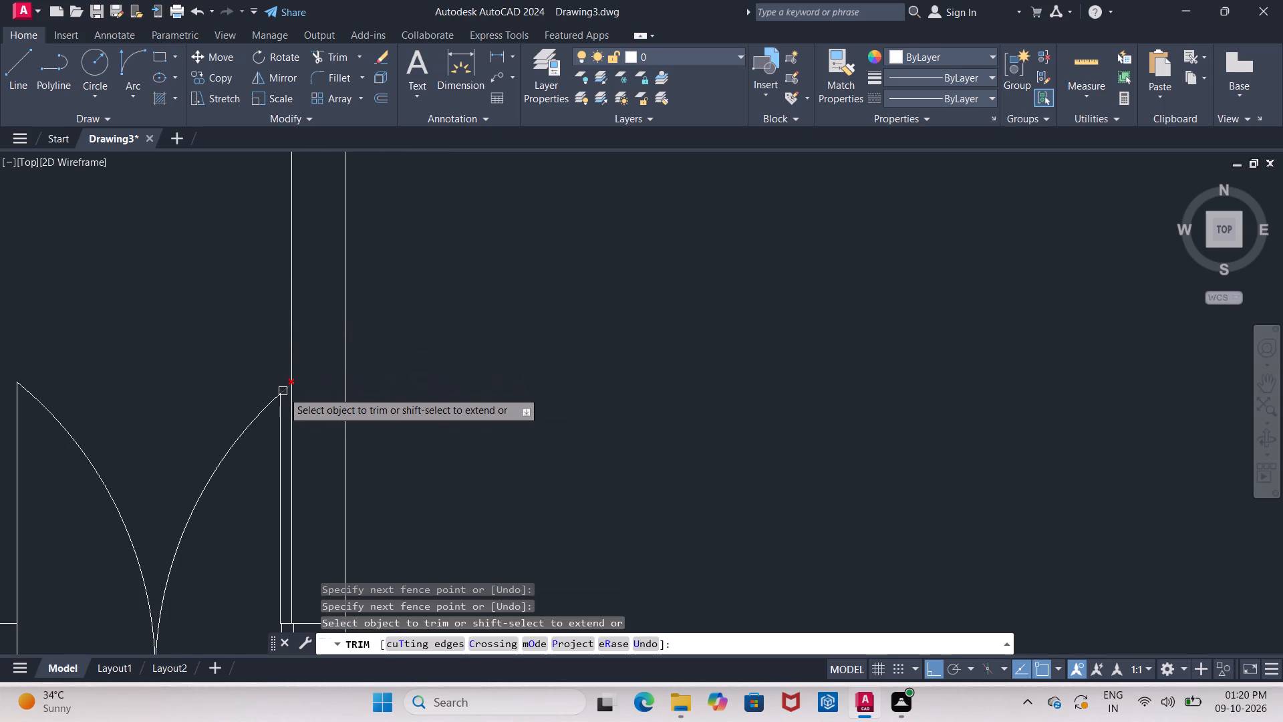
Trim the end of the door swing arc that projects beyond the offset line to the inner wall line.
scroll(283, 391, up, 3)
click(281, 388)
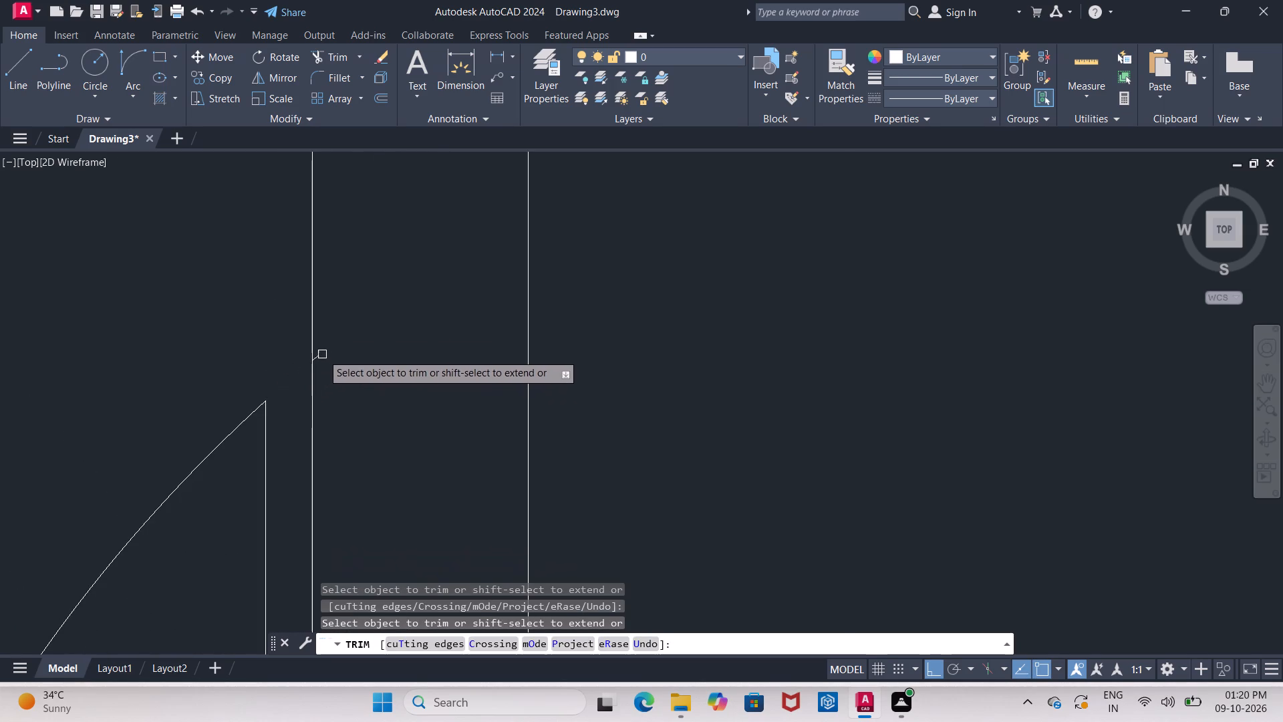
scroll(321, 354, up, 2)
click(311, 358)
scroll(311, 360, down, 7)
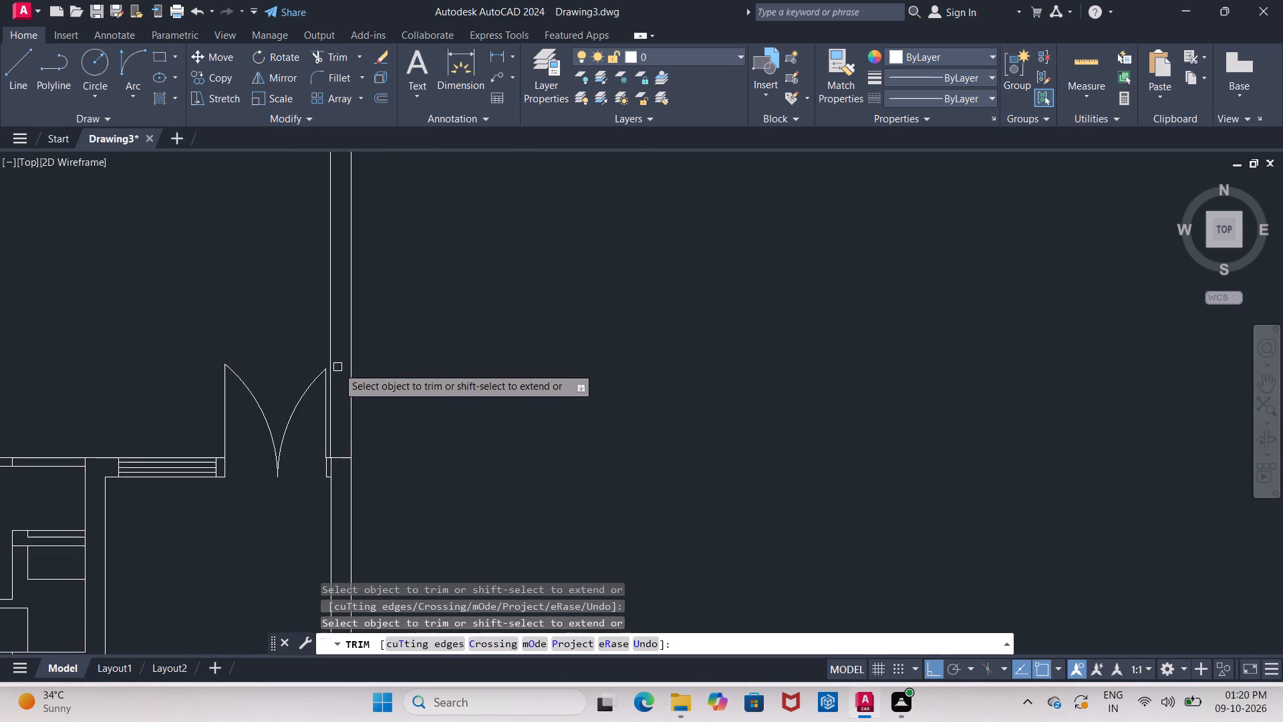
Trim the short piece of the horizontal jamb line between the offset line and the inner wall line.
middle_drag(337, 367, 300, 330)
scroll(294, 406, up, 2)
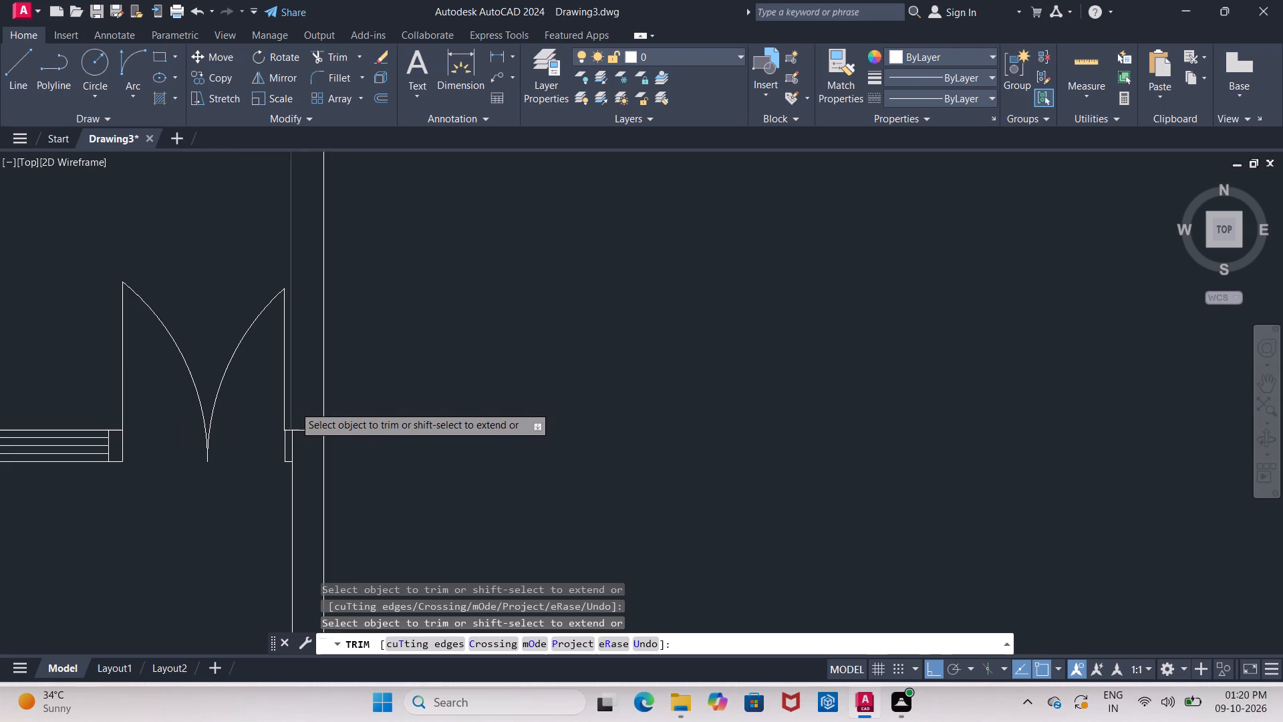
scroll(294, 406, up, 2)
middle_drag(293, 385, 286, 332)
click(257, 452)
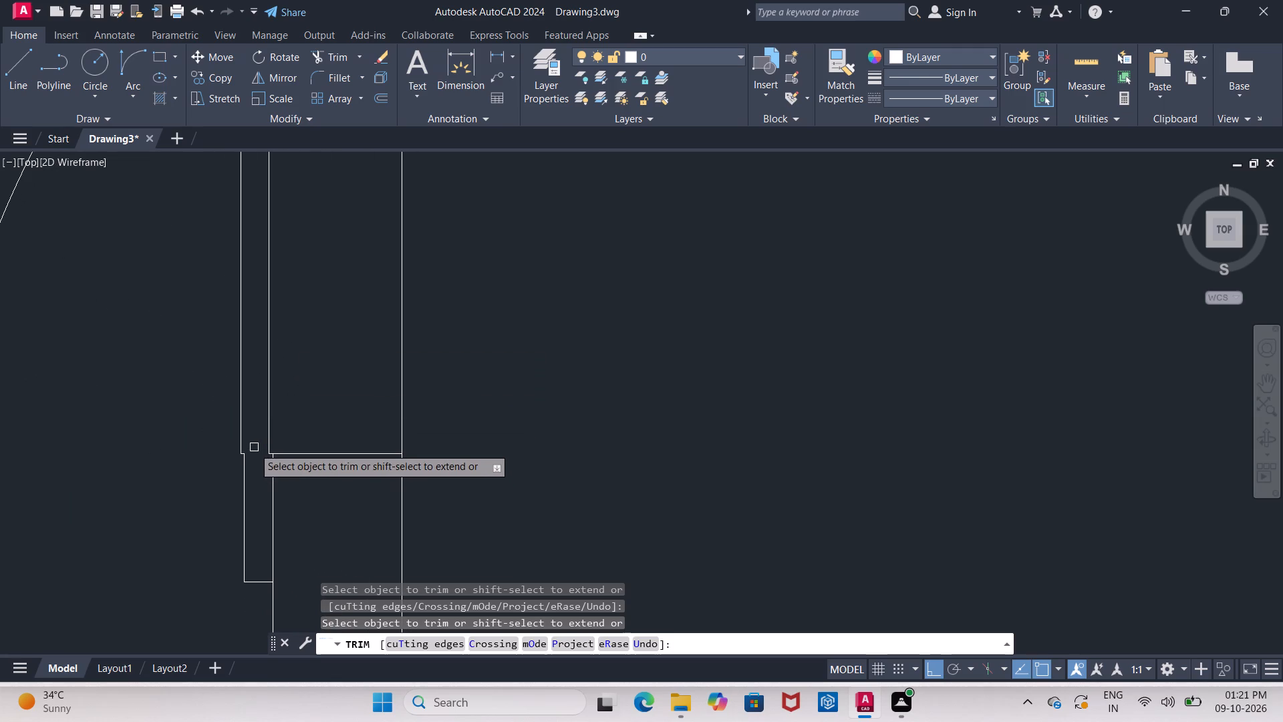
scroll(253, 448, up, 2)
middle_click(253, 448)
key(Escape)
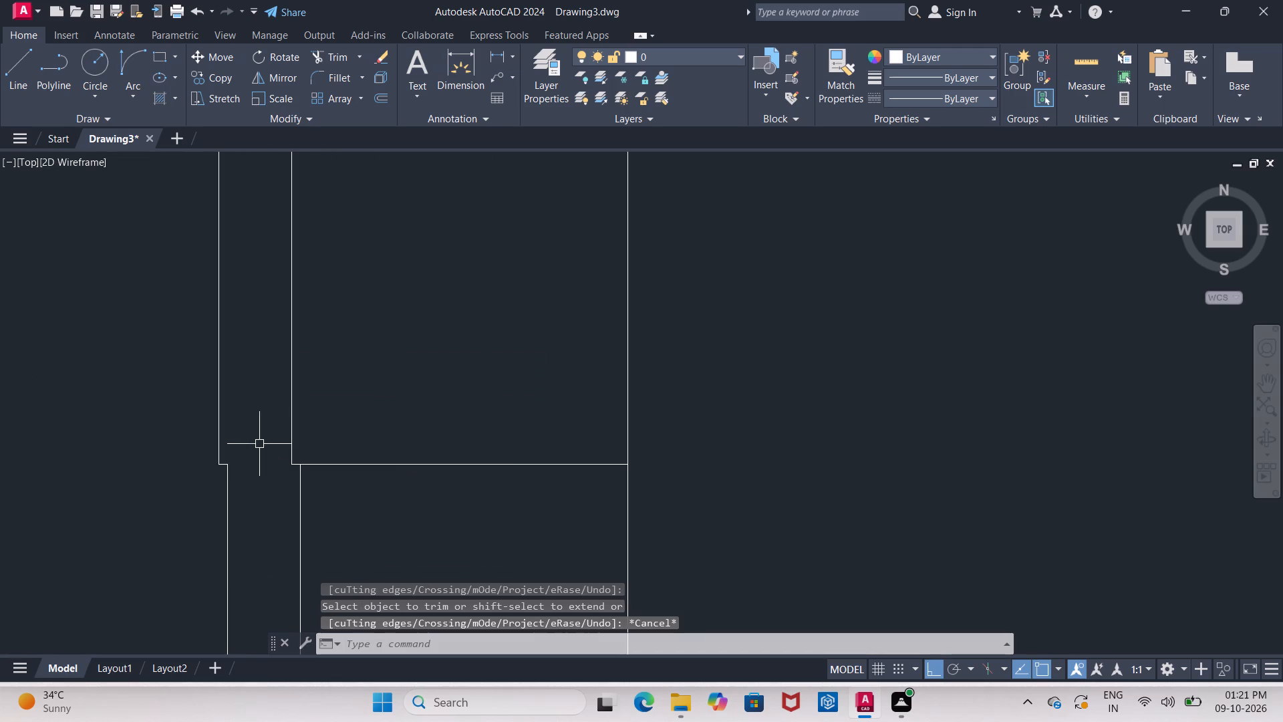
key(Escape)
Stretch the upper inner wall line and the horizontal jamb line sideways to align with the inner wall line below.
scroll(283, 431, up, 2)
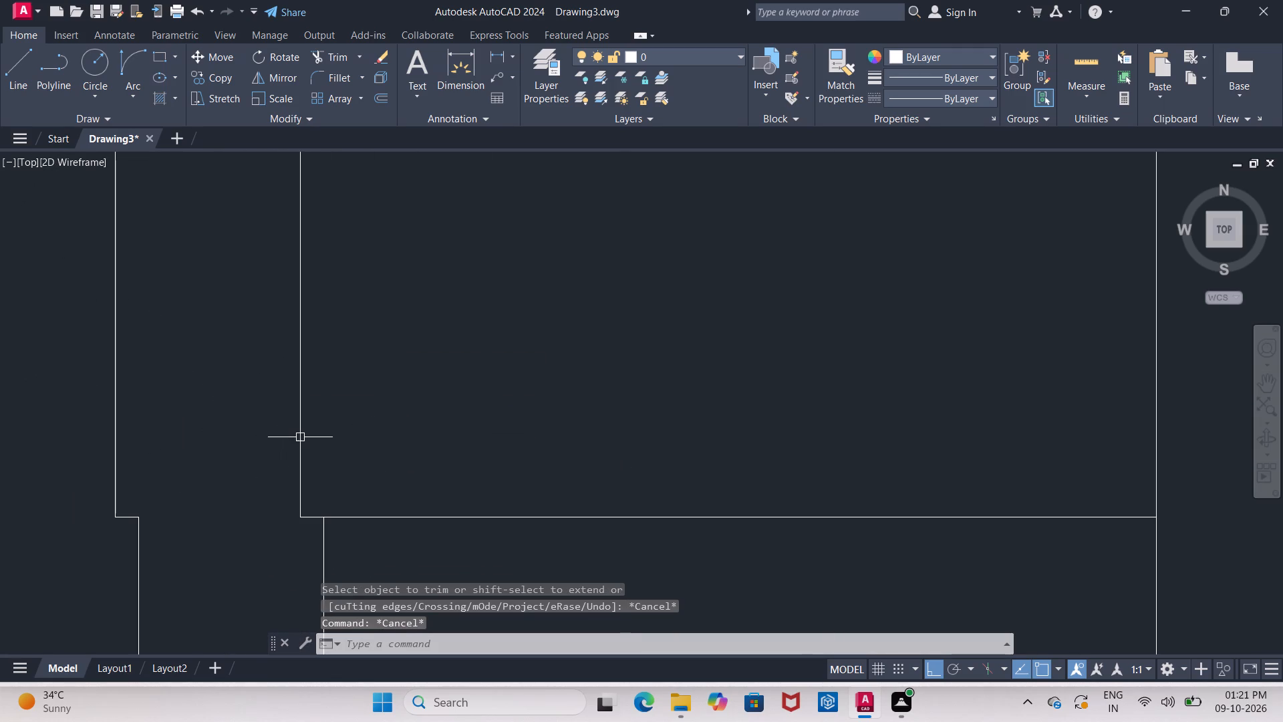
click(300, 437)
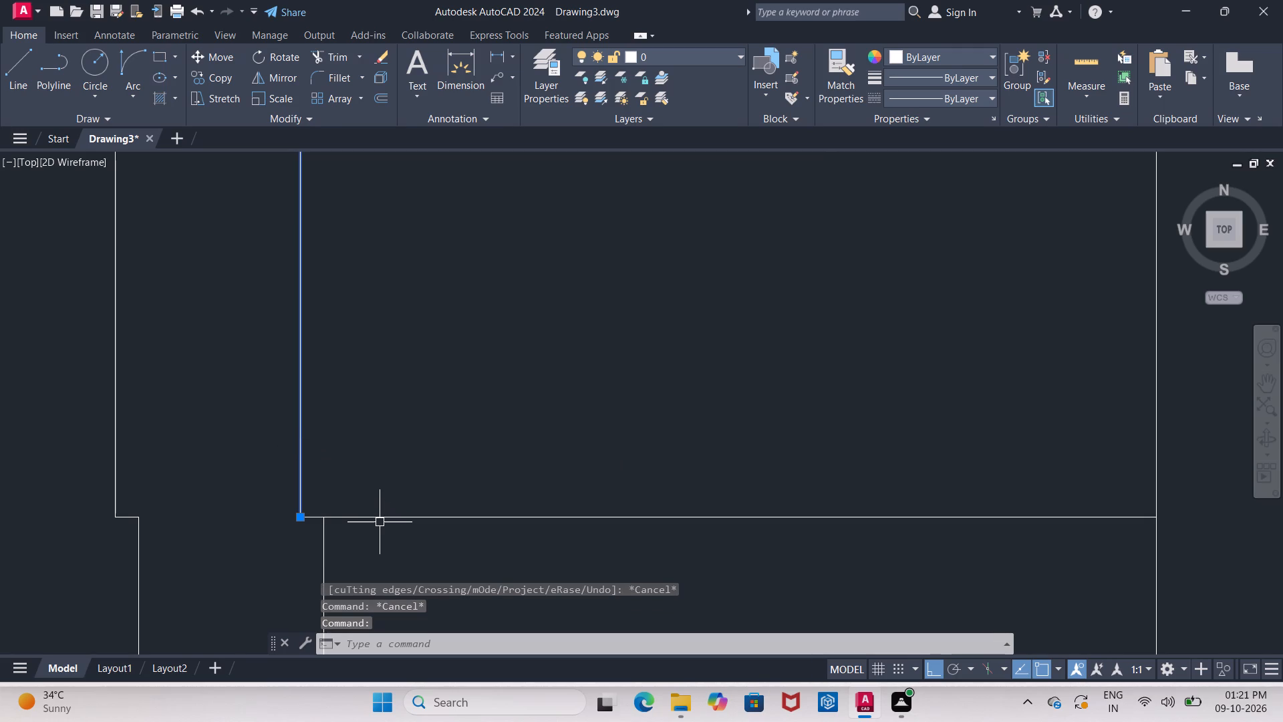
click(380, 517)
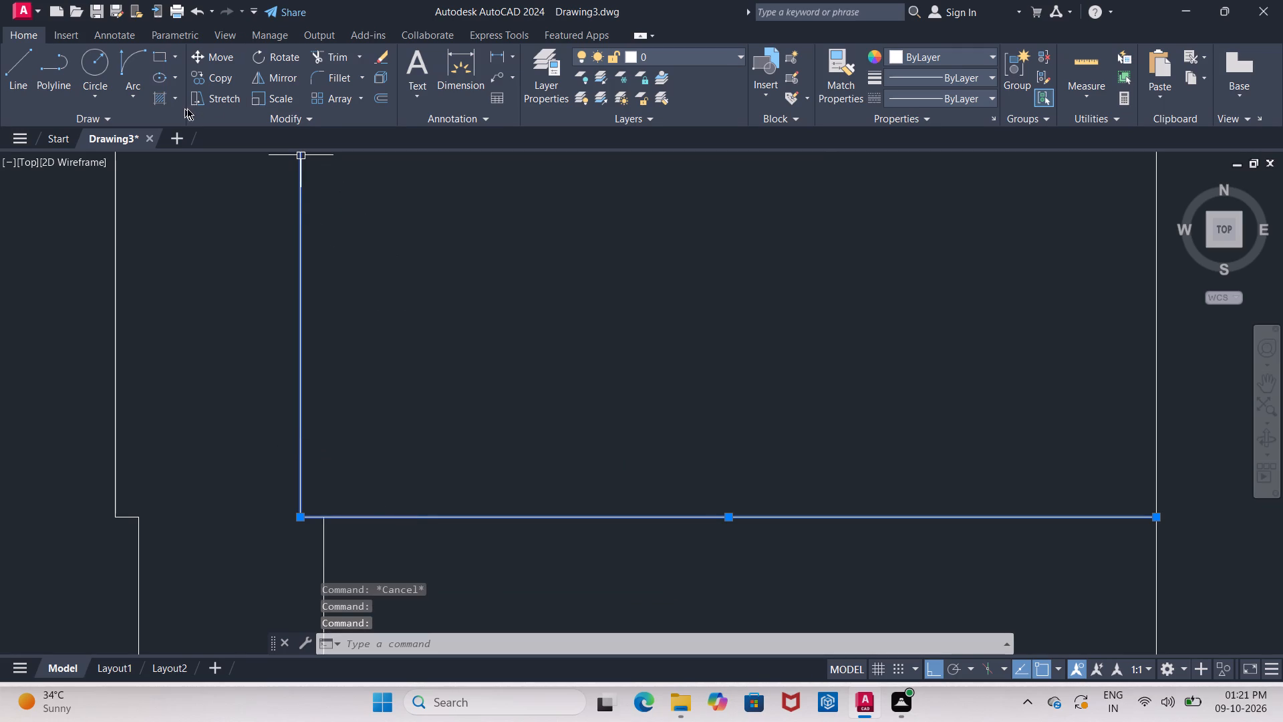
click(223, 96)
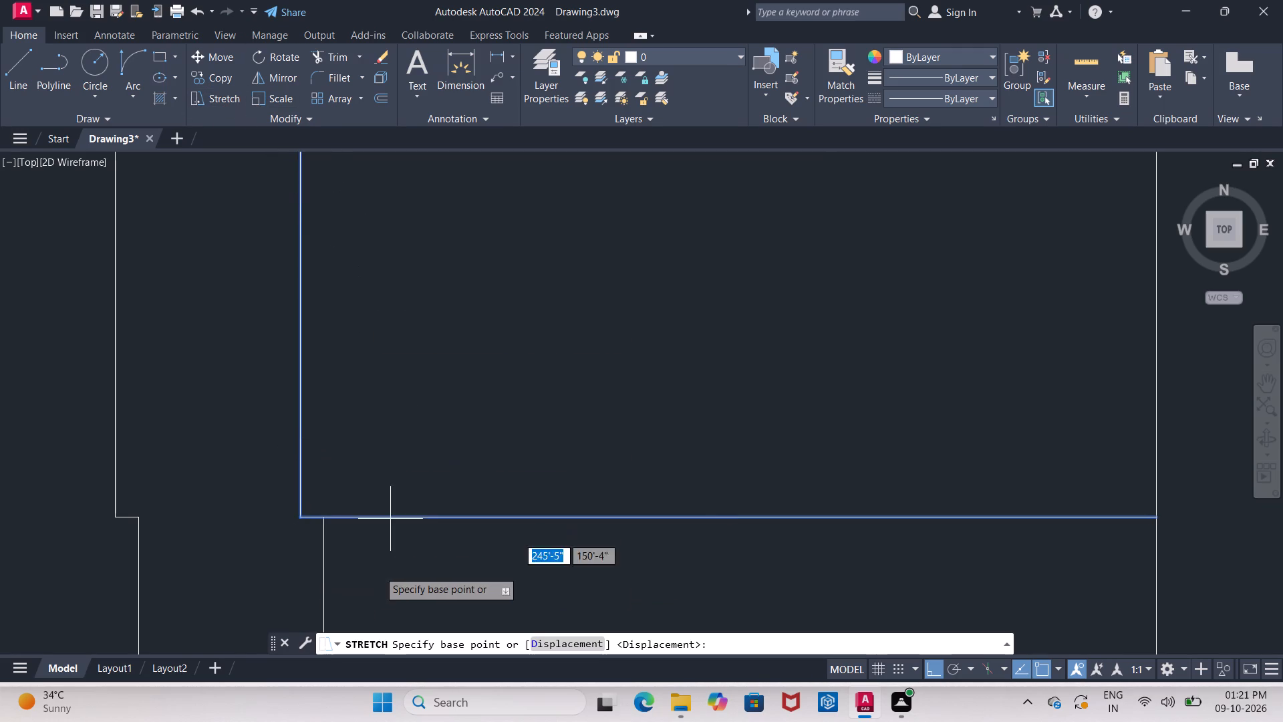
click(302, 517)
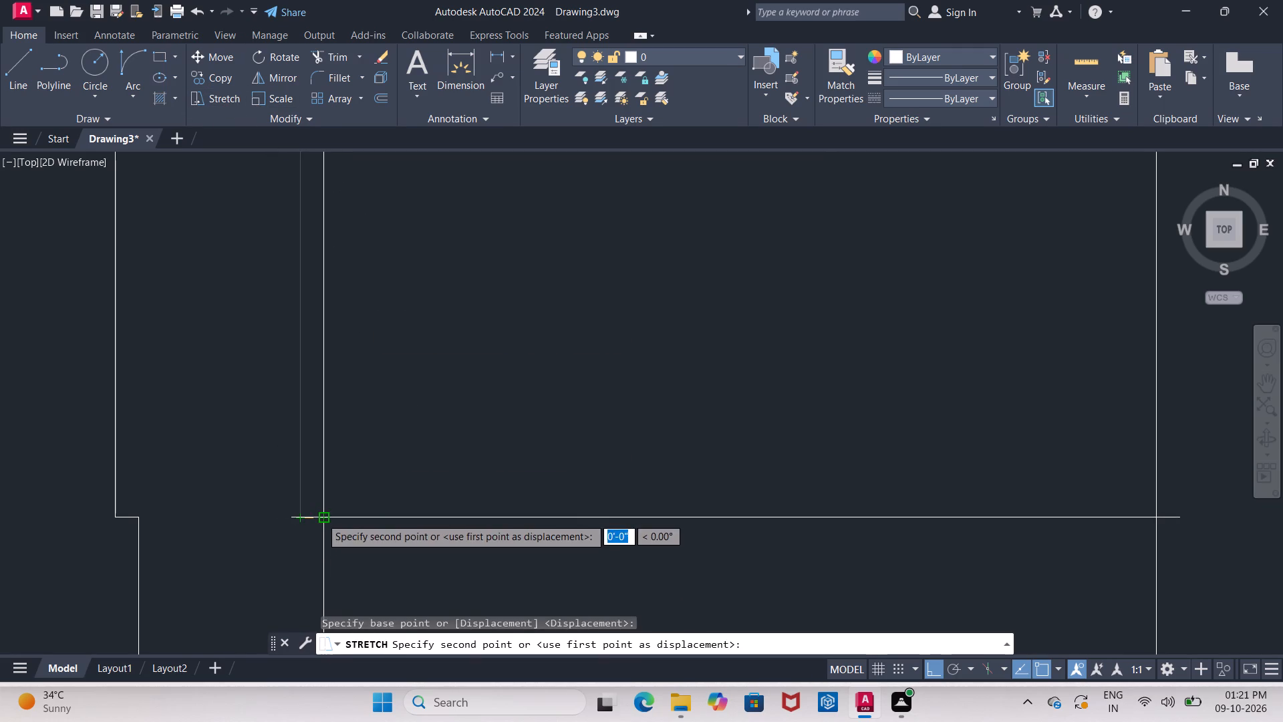
click(321, 517)
Examine the jamb and wall line junction beside the double door.
scroll(321, 521, down, 3)
middle_drag(299, 523, 273, 404)
scroll(256, 368, down, 2)
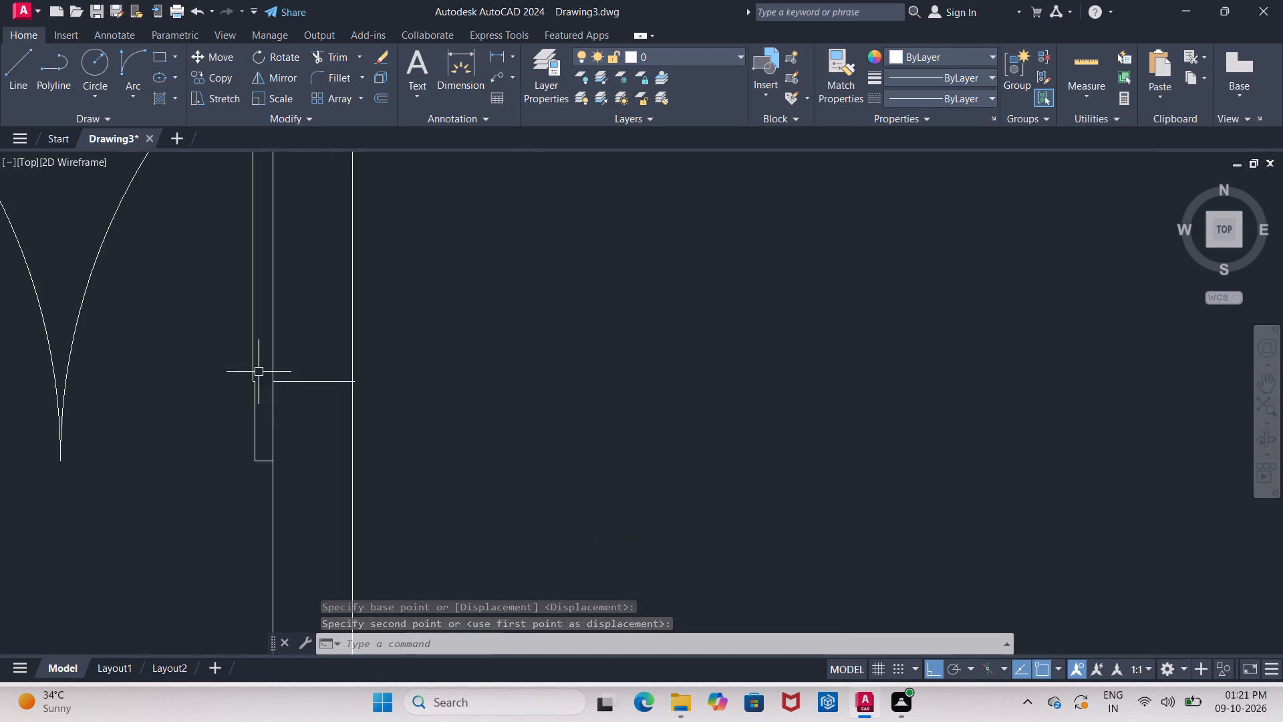
scroll(259, 372, down, 1)
middle_drag(261, 384, 249, 428)
scroll(249, 420, up, 3)
middle_drag(249, 419, 249, 418)
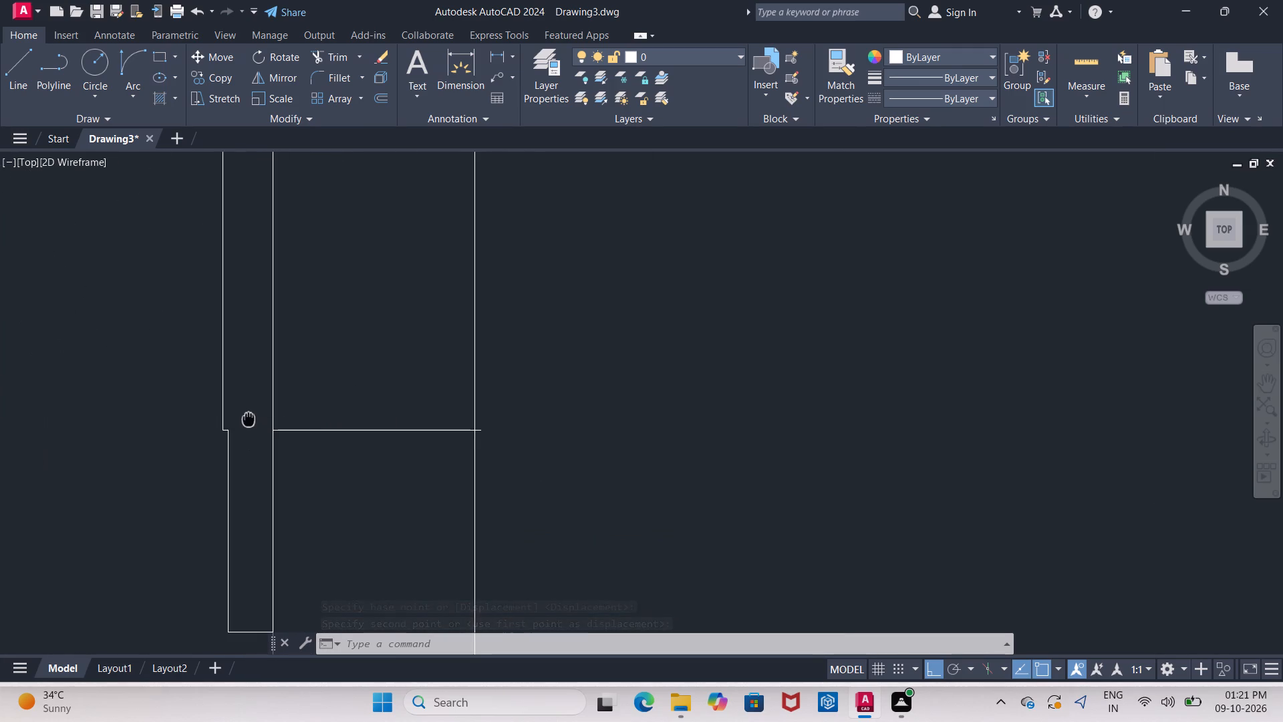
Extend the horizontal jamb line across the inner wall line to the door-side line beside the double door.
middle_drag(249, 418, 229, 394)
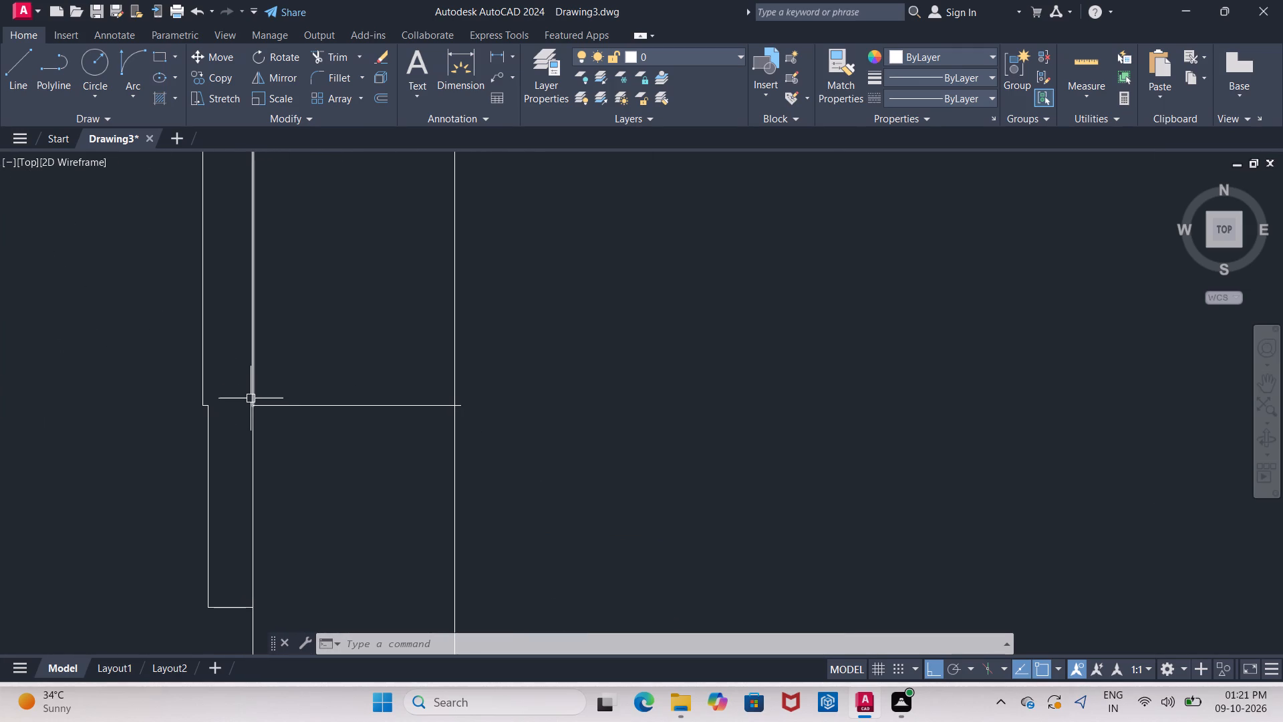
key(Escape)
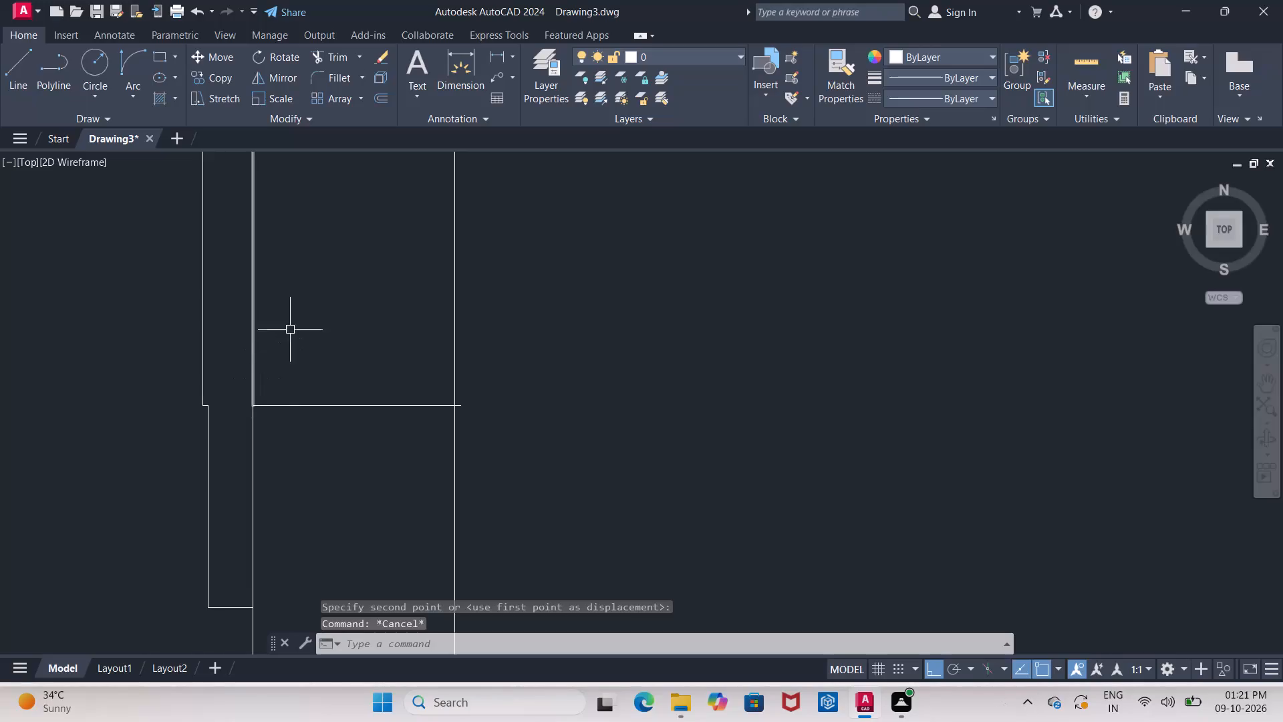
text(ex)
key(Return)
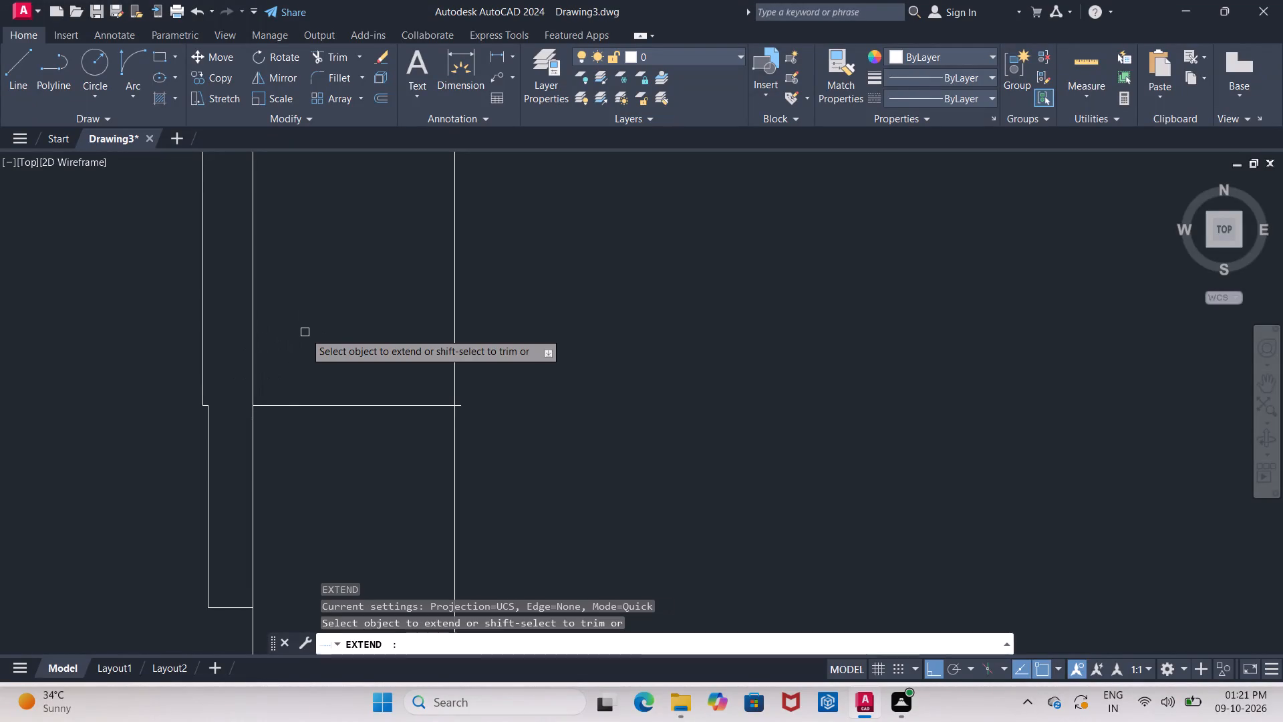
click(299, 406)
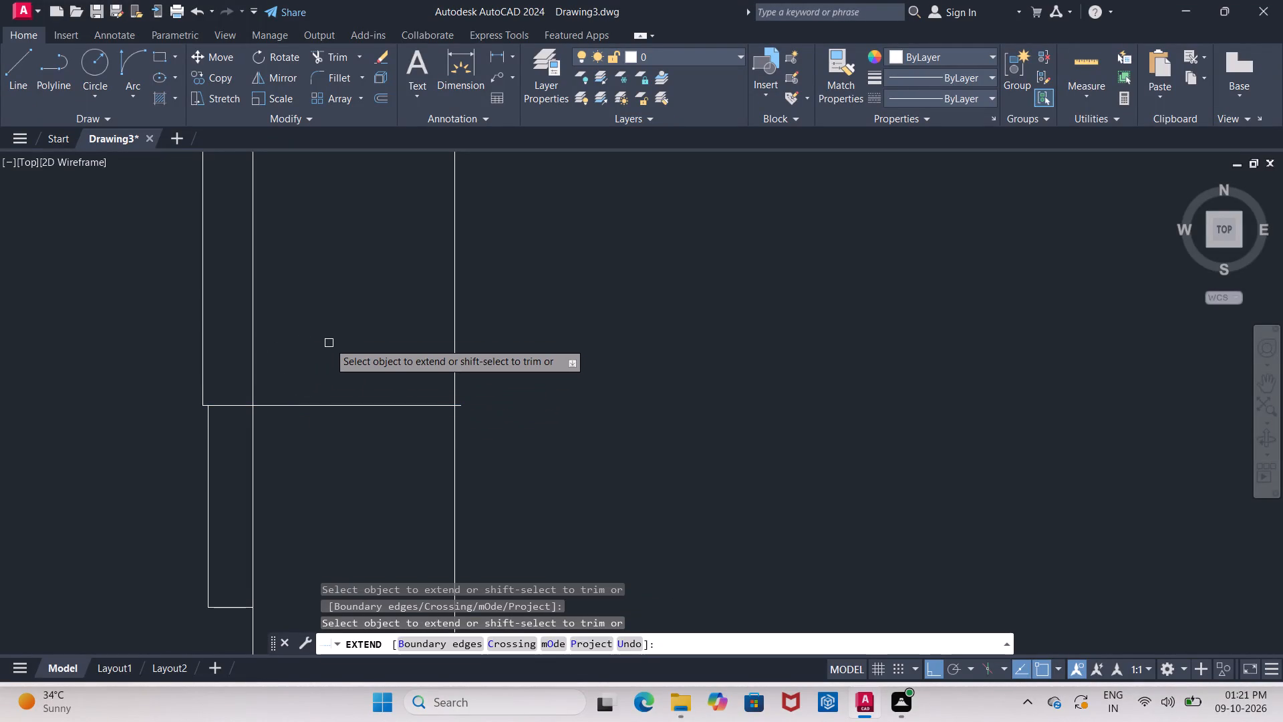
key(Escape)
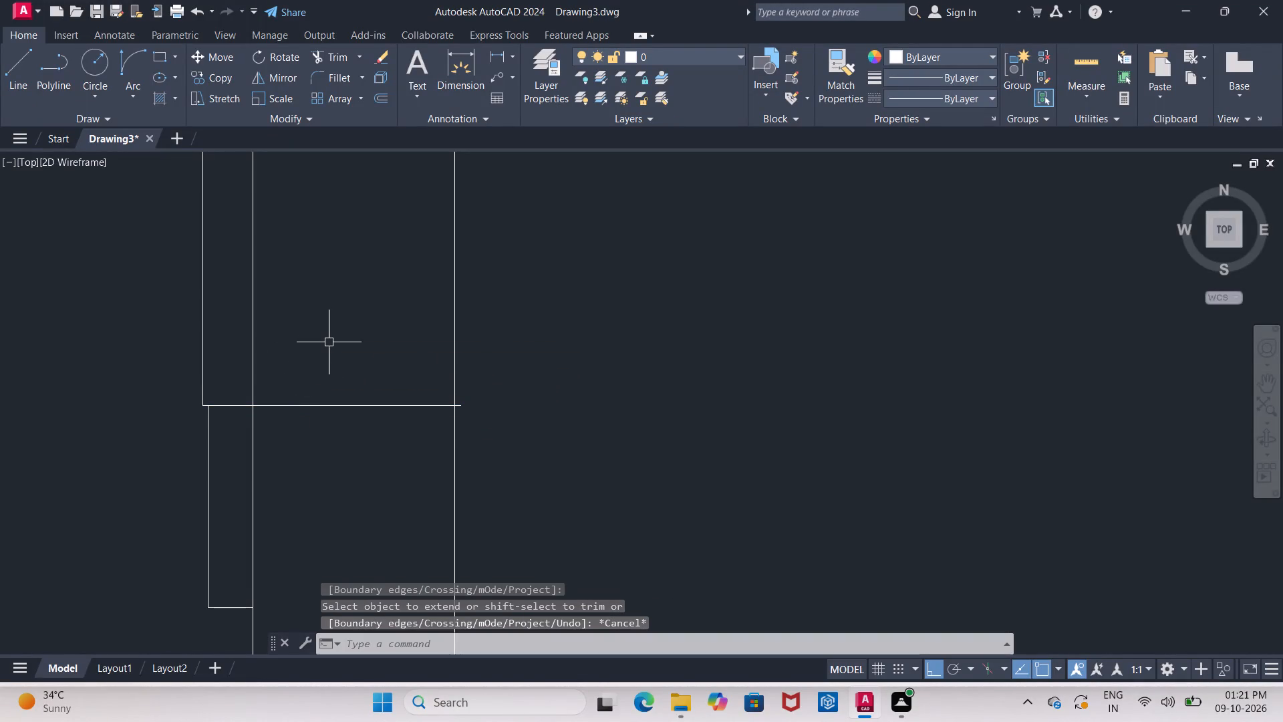
Trim the inner wall line between the horizontal jamb line and the bottom of the double door's jamb.
text(tr)
key(Return)
key(Return)
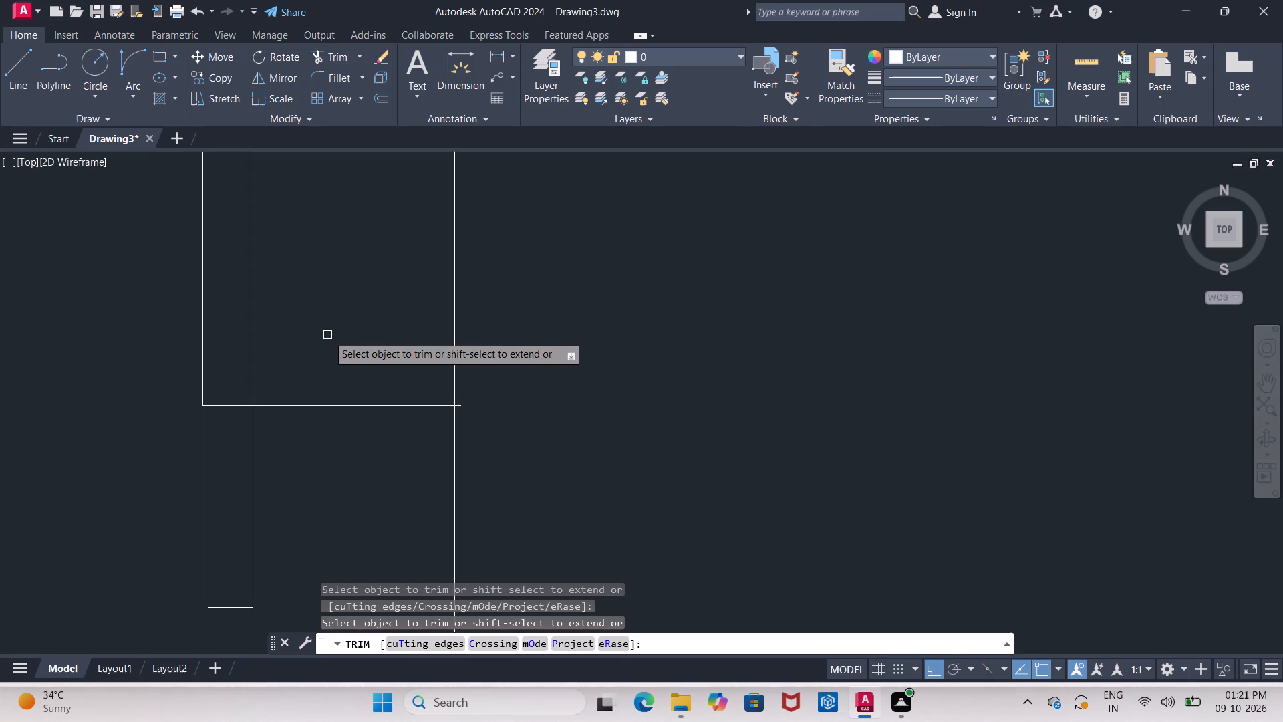
scroll(327, 335, down, 4)
middle_drag(418, 352, 406, 382)
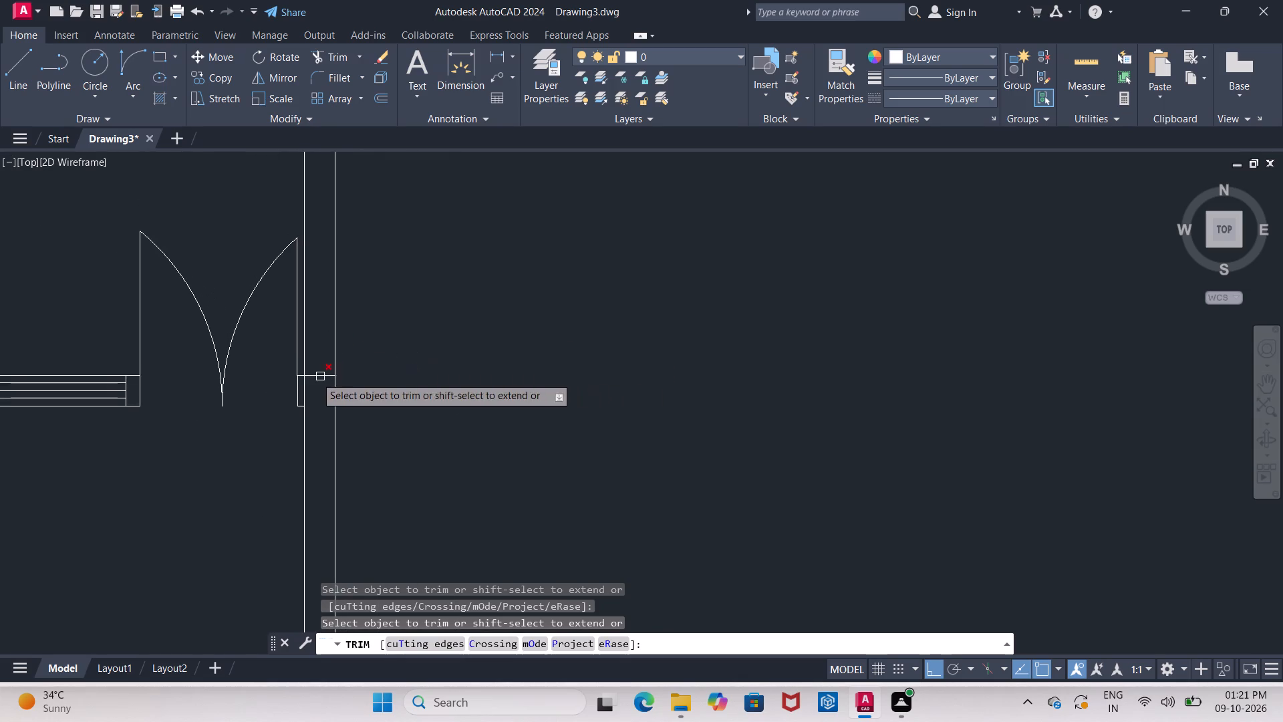
scroll(314, 398, up, 2)
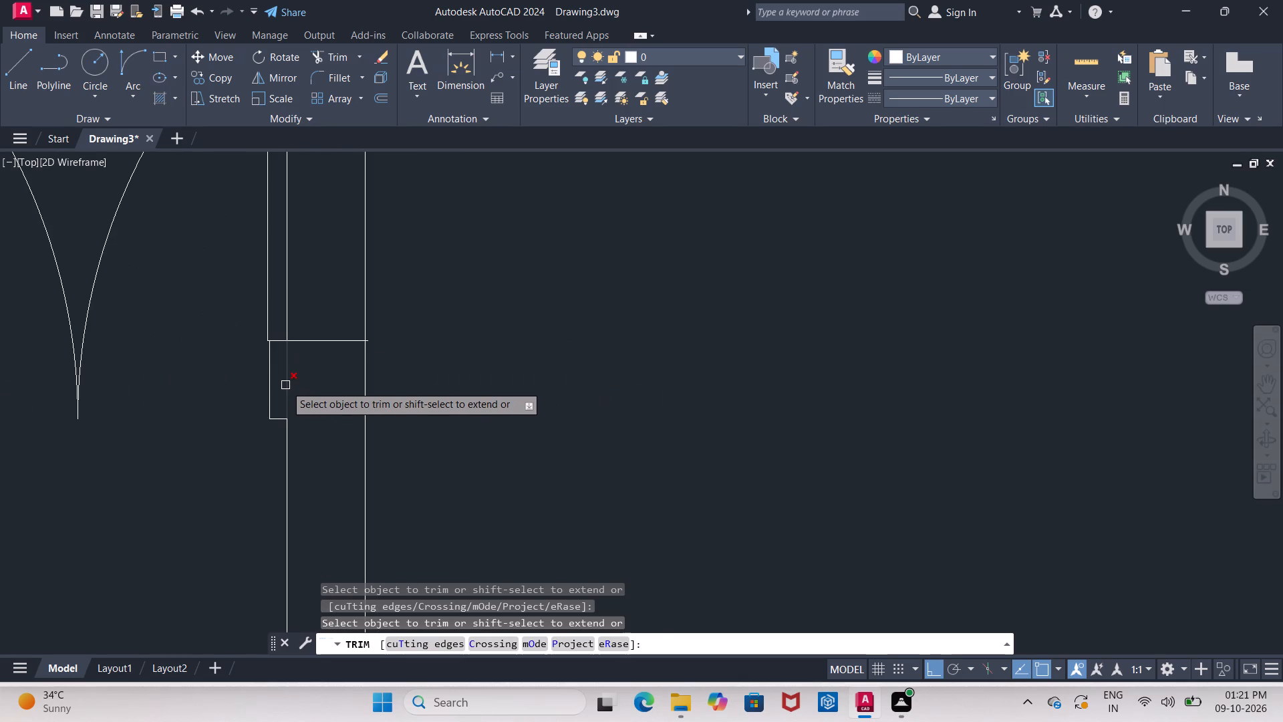
click(285, 385)
scroll(285, 385, up, 2)
middle_drag(285, 385, 287, 455)
scroll(245, 368, up, 4)
middle_drag(275, 371, 330, 490)
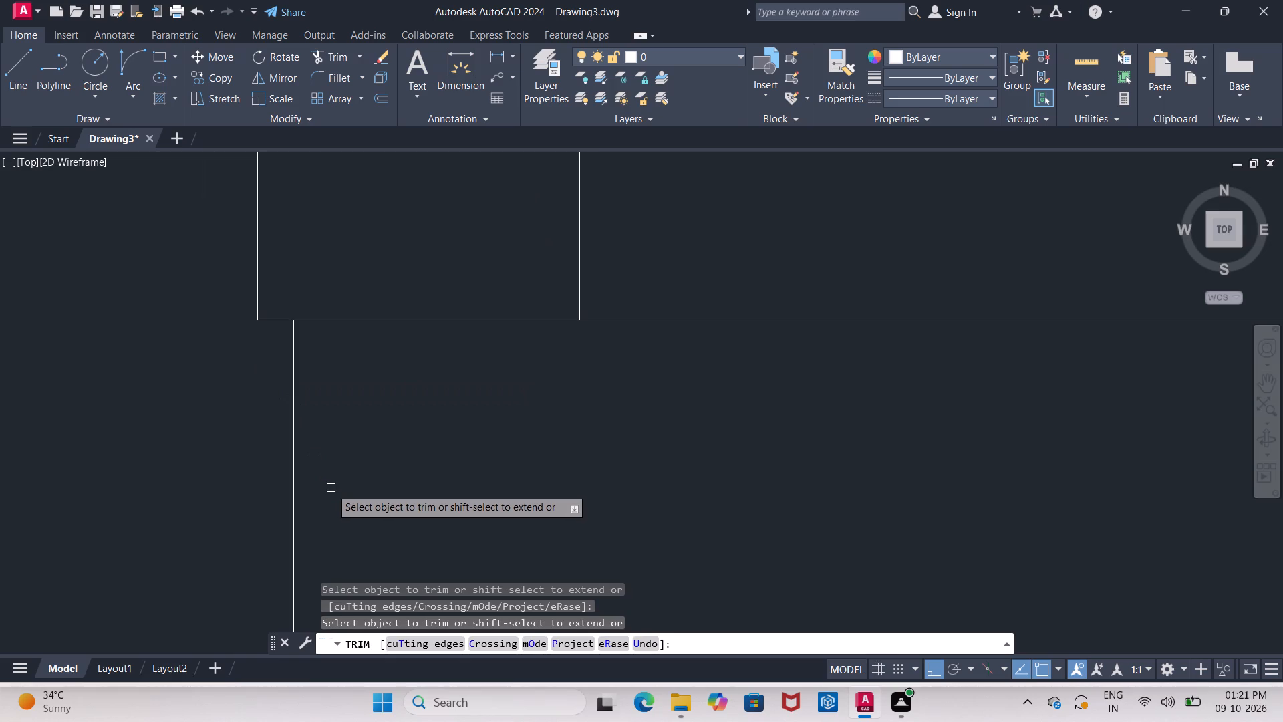
key(Escape)
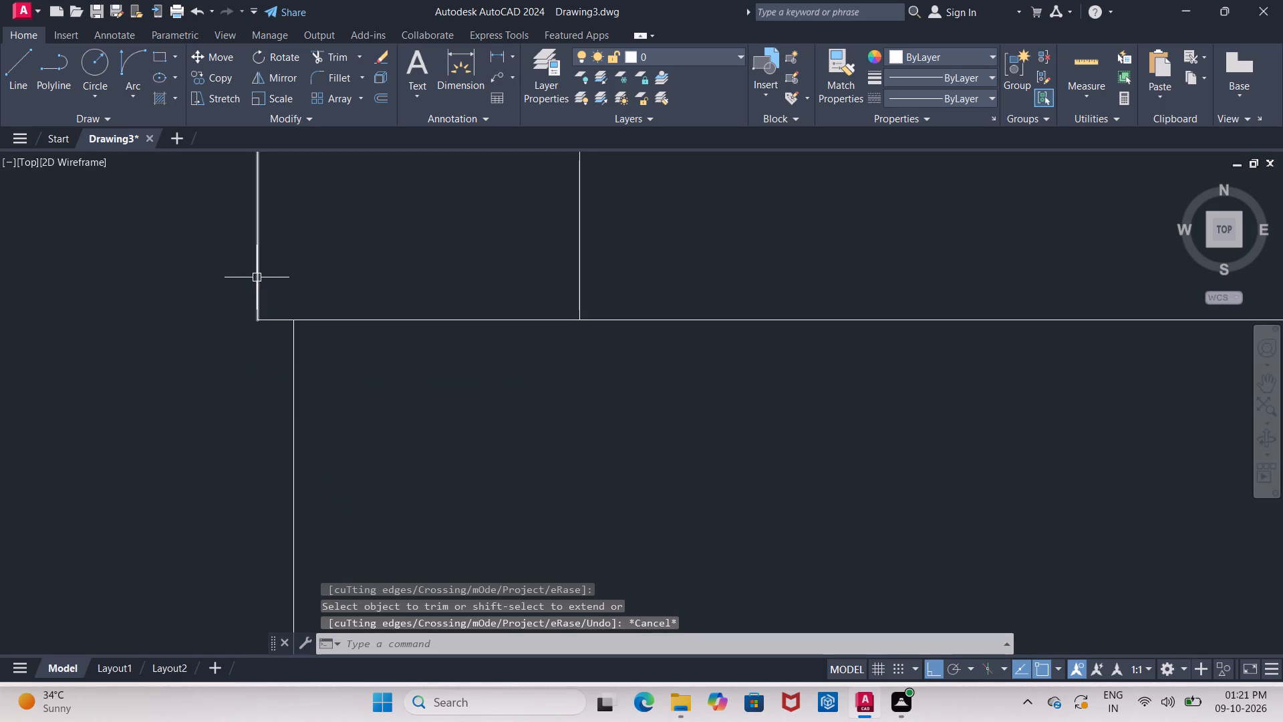
Stretch the vertical door line and its short horizontal return sideways to align with the jamb line below.
click(257, 277)
click(276, 320)
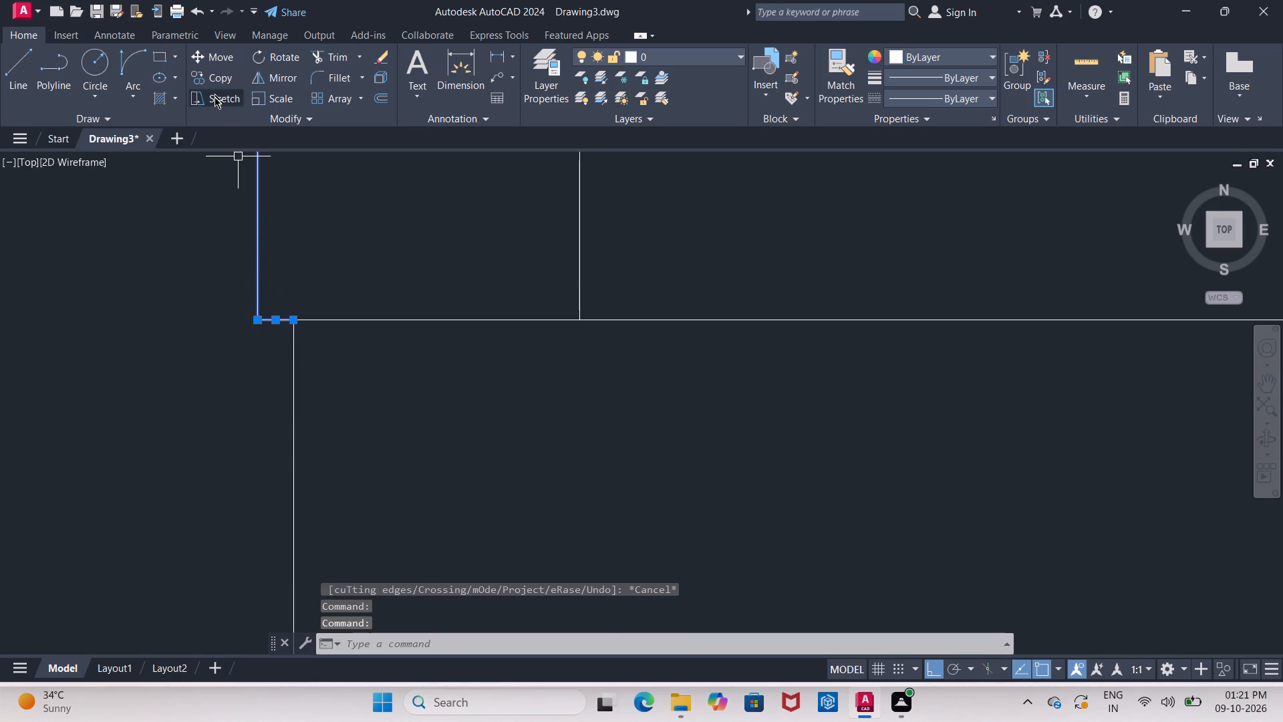
click(215, 98)
click(253, 325)
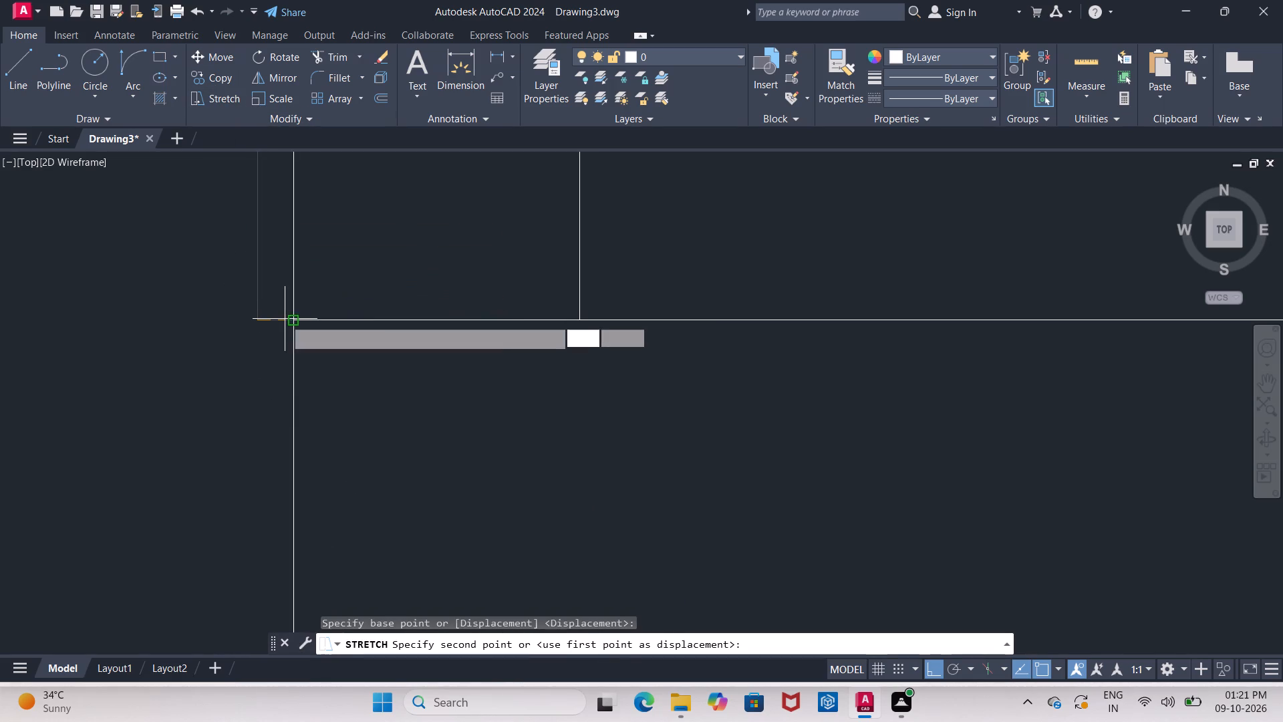
click(289, 318)
scroll(288, 322, down, 6)
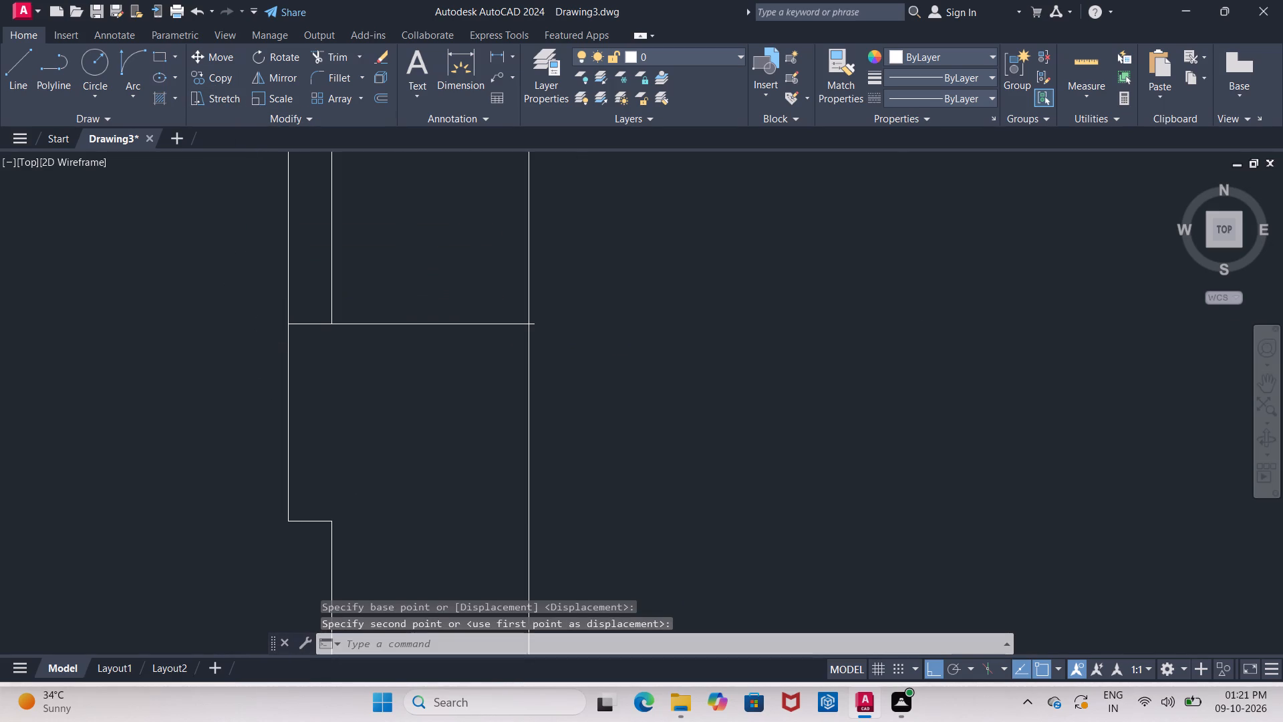
Trim the horizontal jamb line's ends that project past the inner and outer wall lines beside the double door.
scroll(263, 336, down, 2)
scroll(253, 340, up, 1)
middle_drag(253, 340, 229, 359)
middle_drag(334, 324, 323, 346)
text(tr)
key(Return)
key(Return)
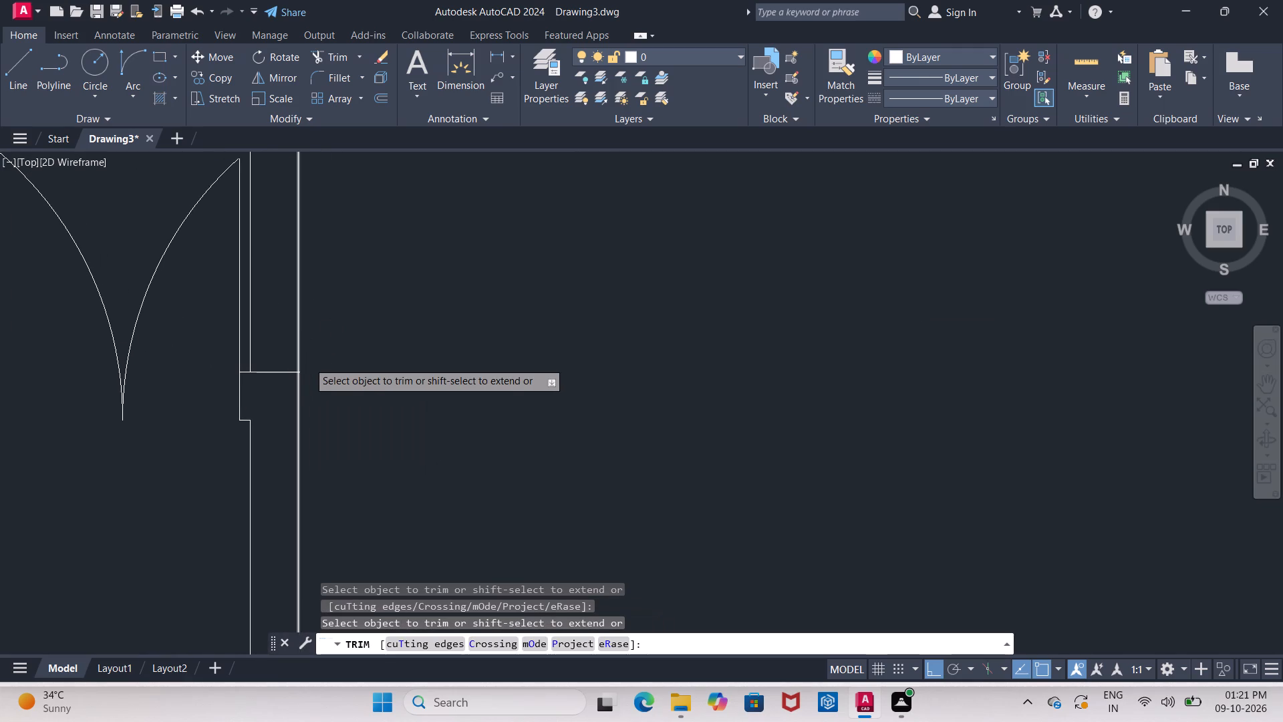
scroll(421, 374, down, 1)
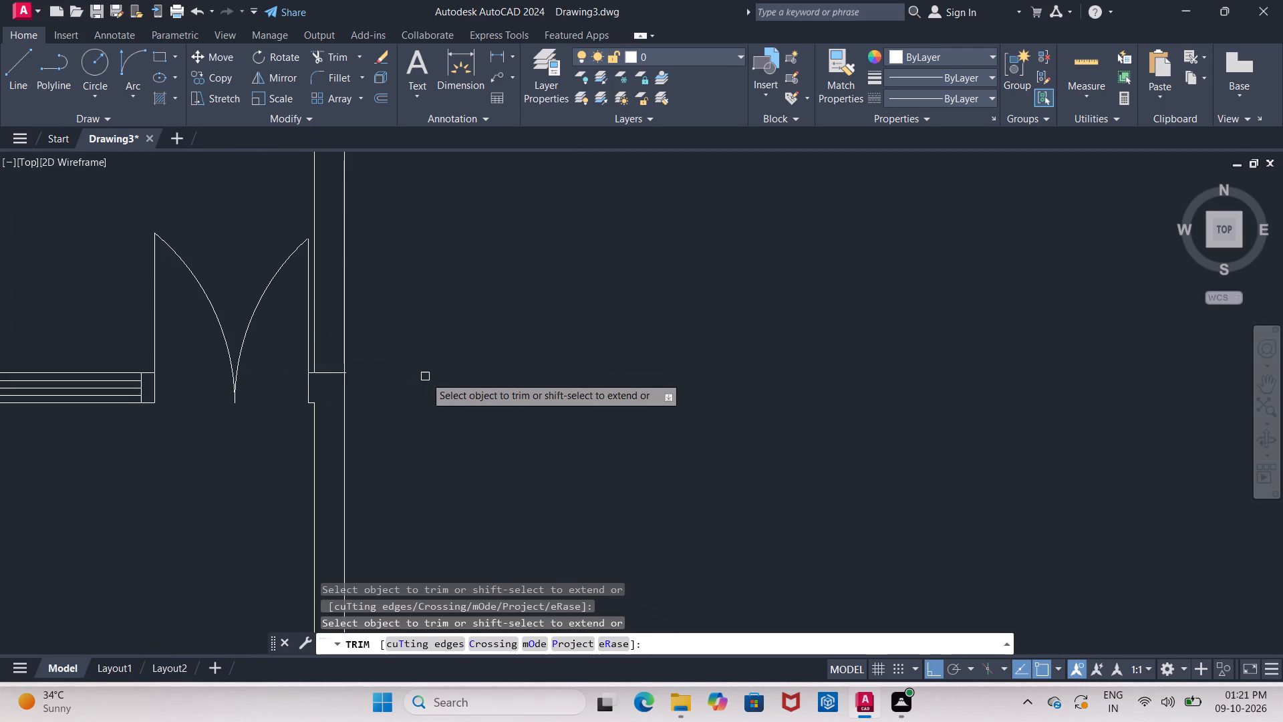
middle_drag(427, 382, 382, 451)
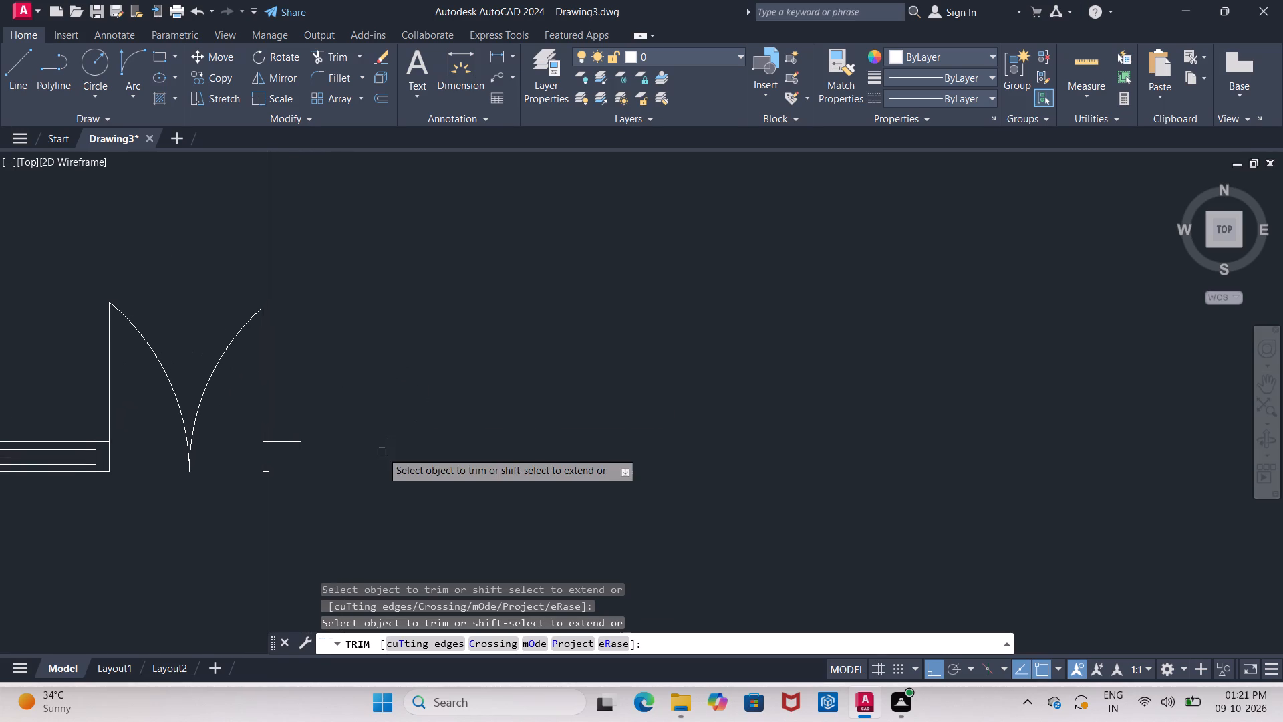
scroll(268, 463, up, 1)
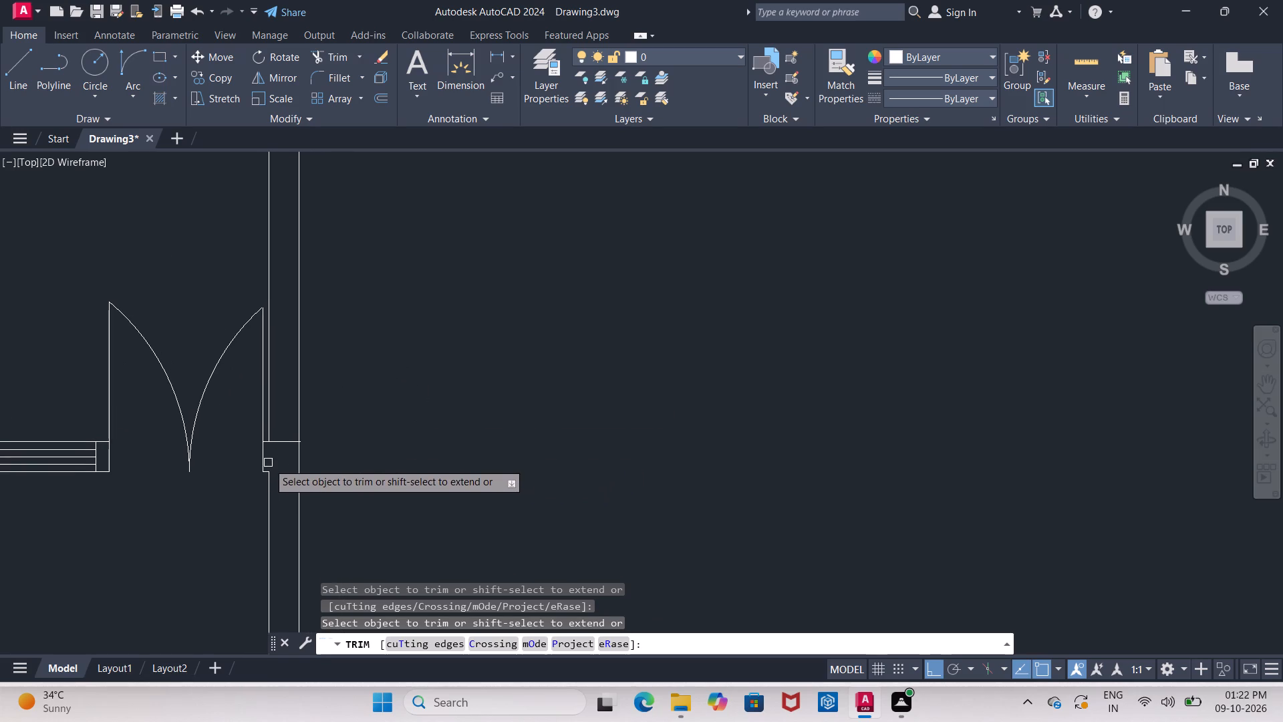
scroll(268, 463, up, 1)
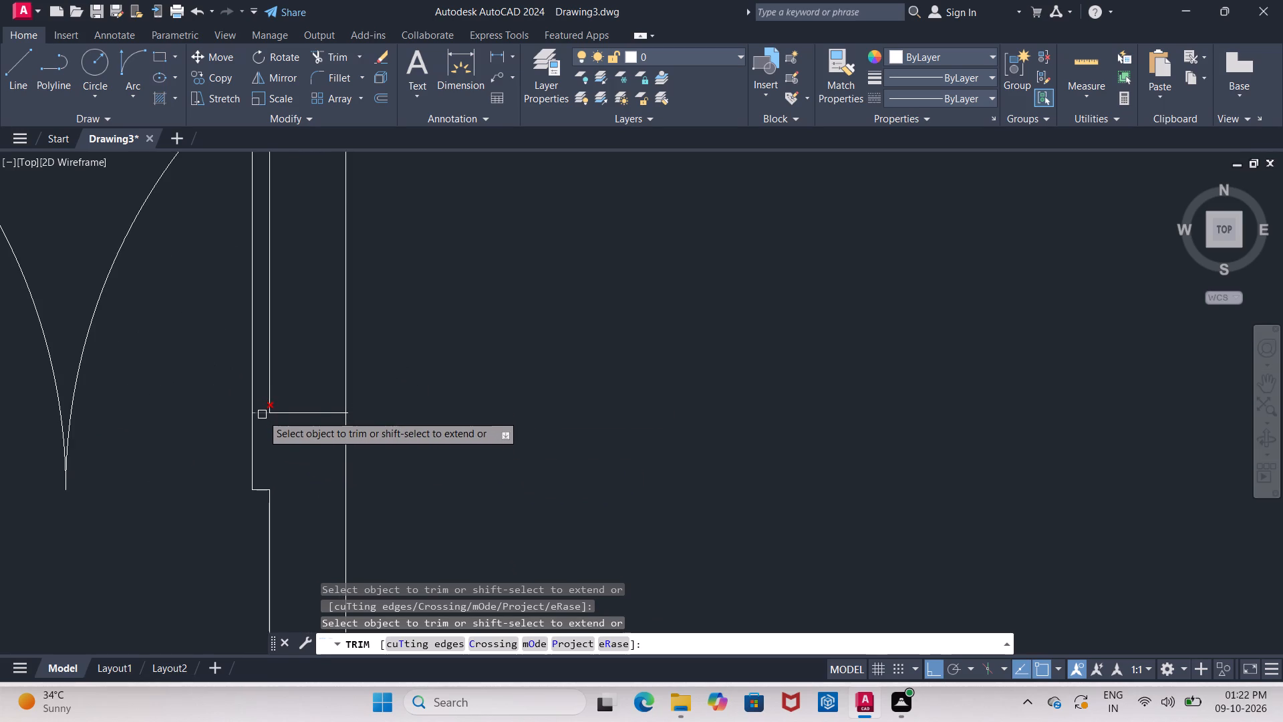
click(262, 414)
scroll(275, 433, down, 2)
scroll(278, 449, up, 5)
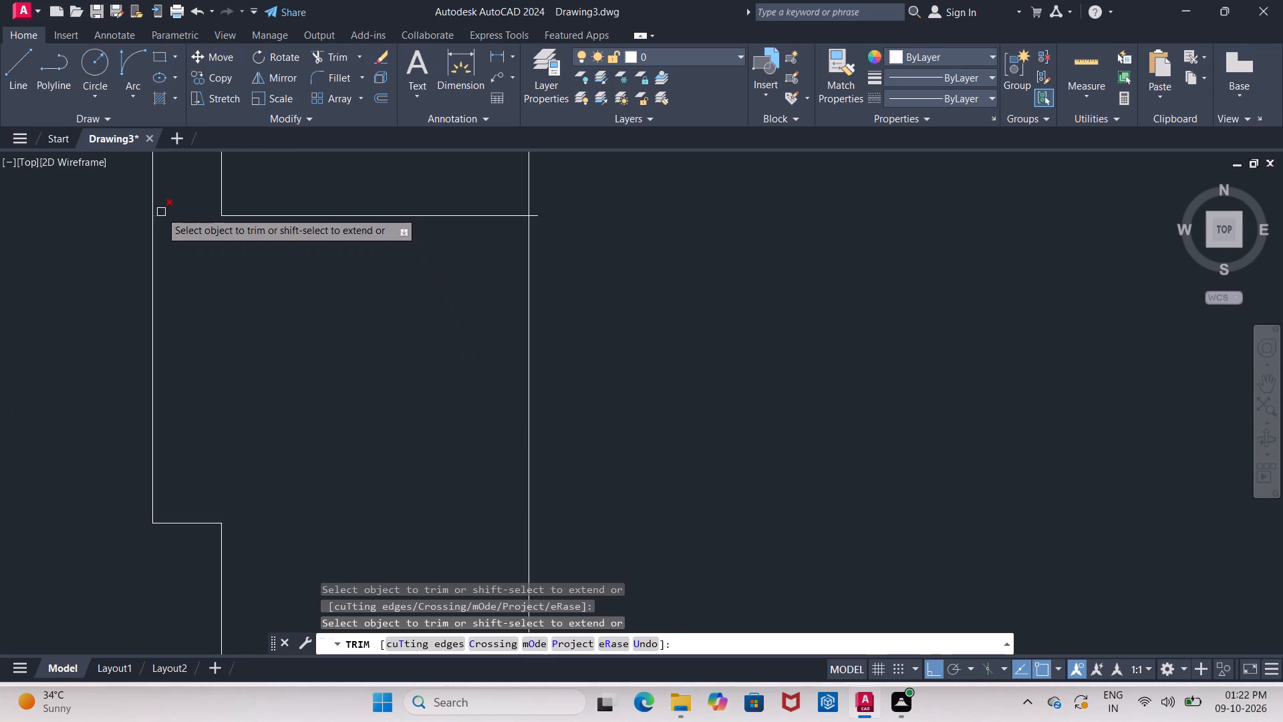
click(161, 217)
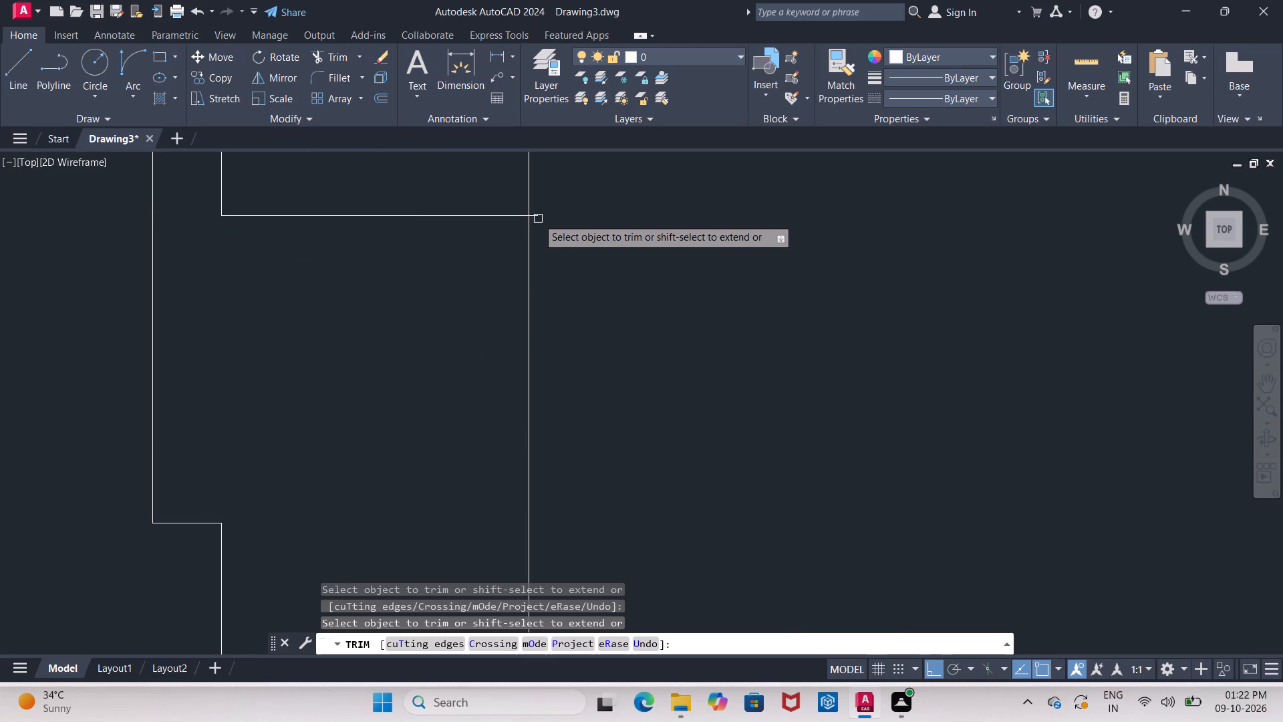
click(535, 215)
Trim the partition line ends inside the outer wall and the inner wall line segment across that junction.
scroll(565, 229, down, 7)
middle_drag(636, 297, 484, 427)
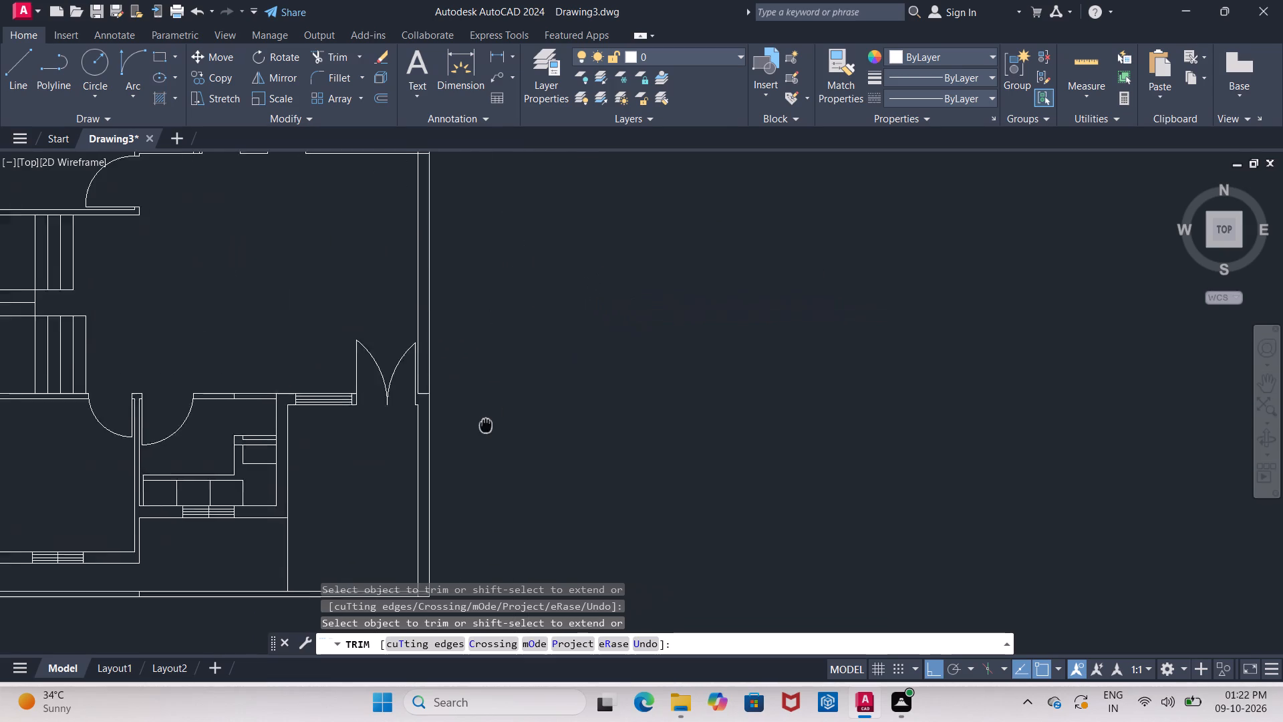
middle_drag(484, 427, 474, 519)
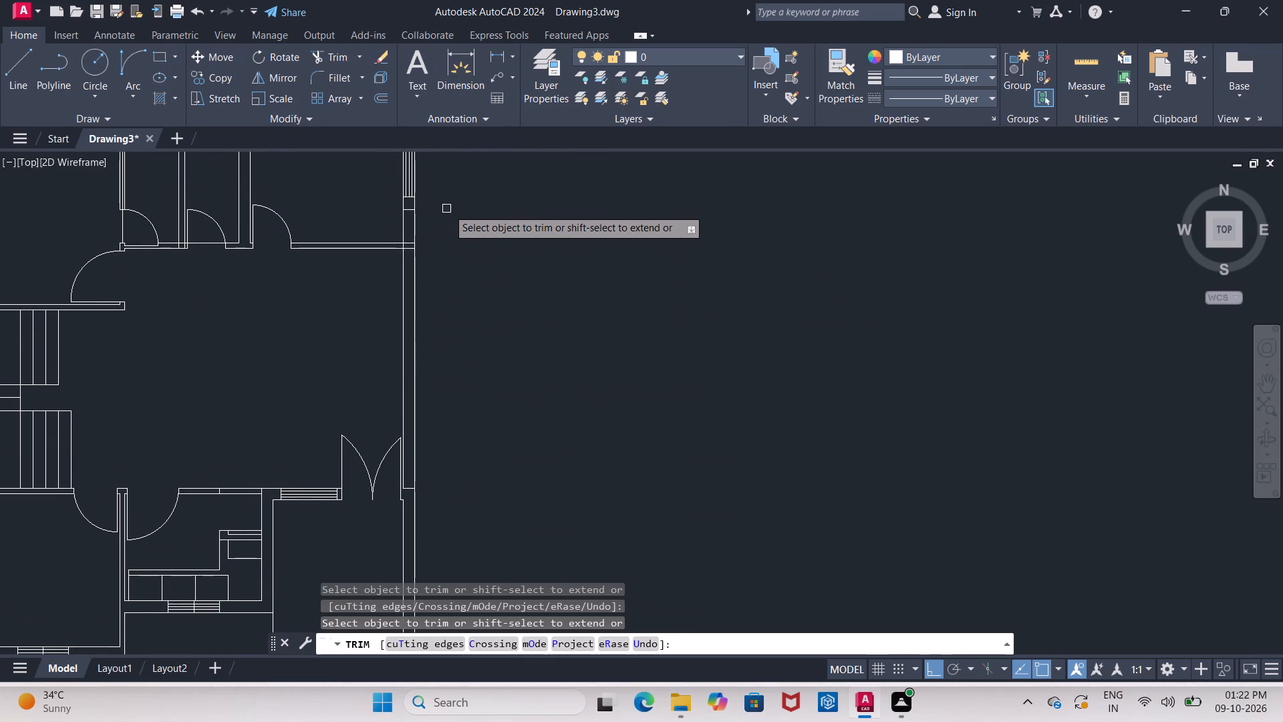
scroll(448, 209, up, 3)
middle_drag(456, 221, 513, 215)
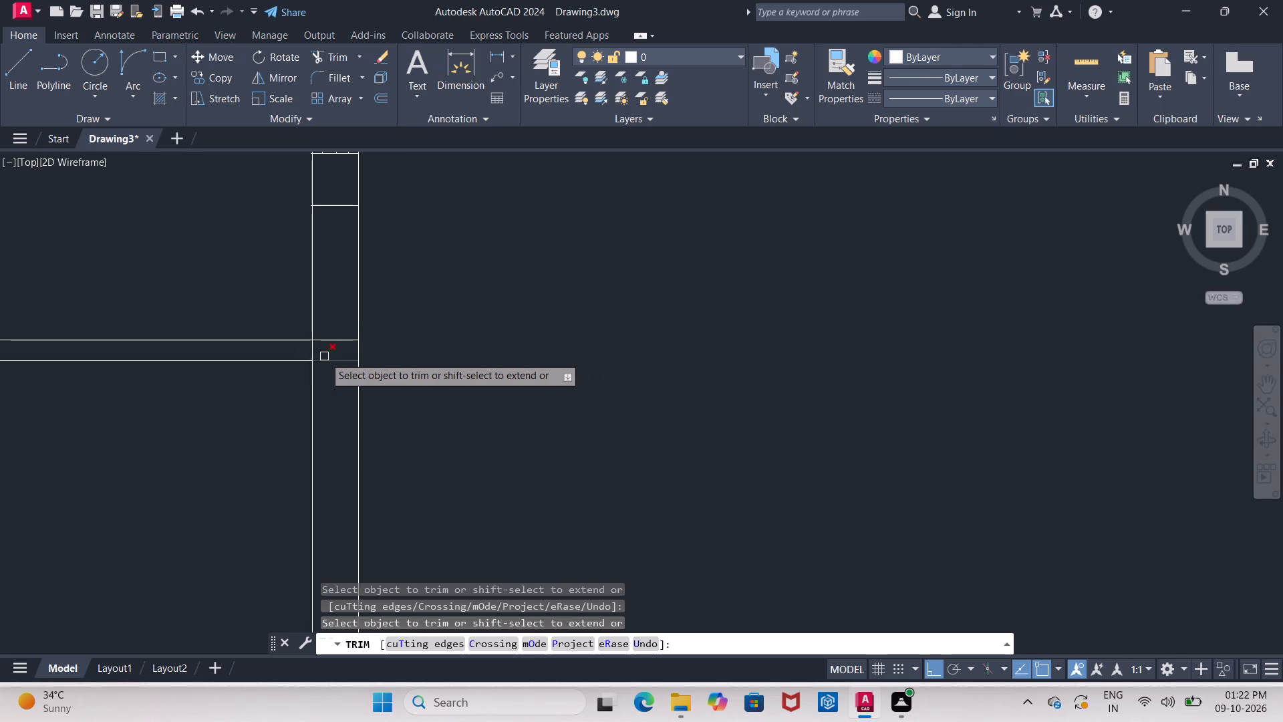
click(315, 350)
drag(339, 307, 335, 392)
Trim the extra horizontal line across the outer wall below the window, including its stub at the inner wall line.
scroll(333, 389, down, 2)
middle_drag(333, 389, 336, 412)
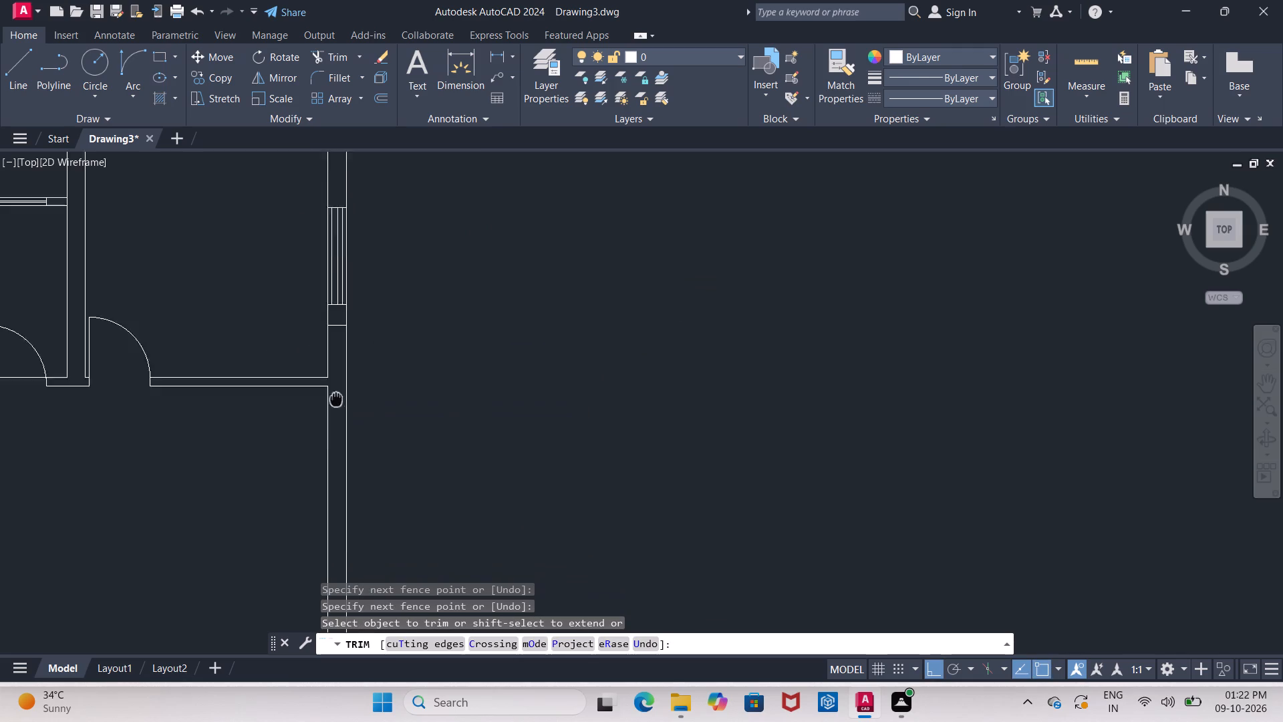
middle_drag(336, 412, 335, 451)
scroll(340, 381, up, 2)
click(333, 378)
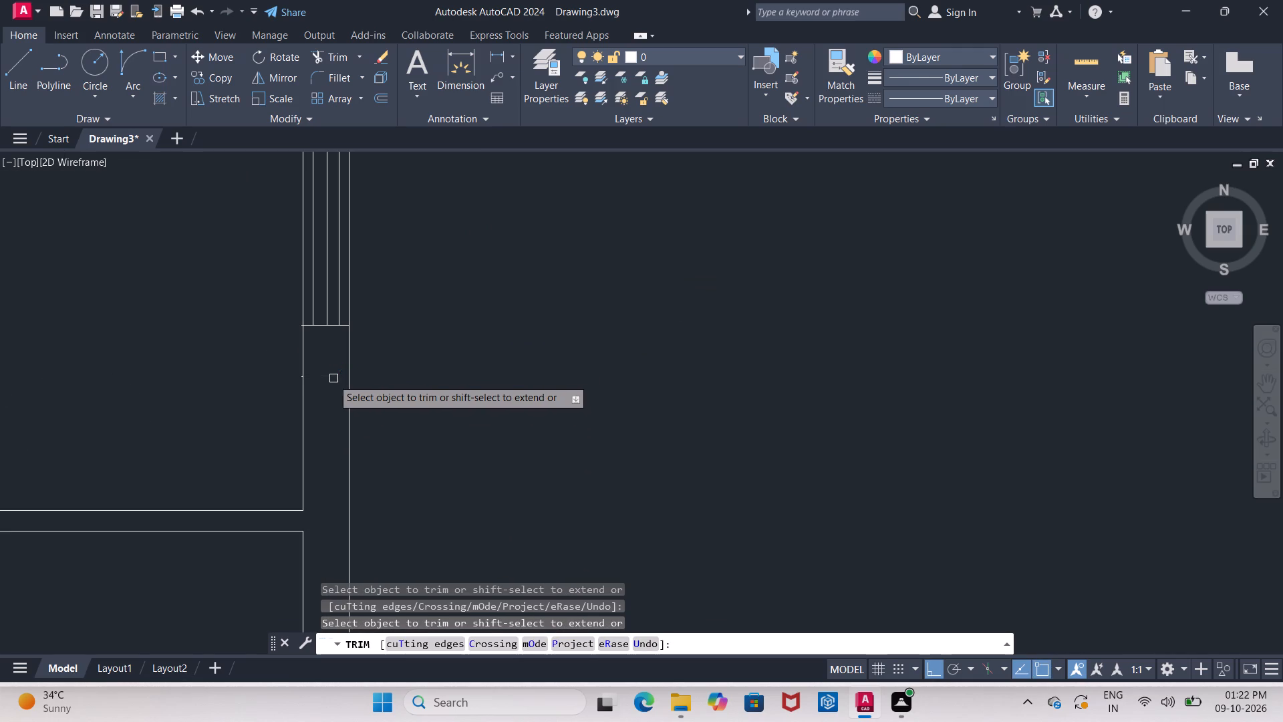
scroll(305, 382, up, 4)
click(271, 336)
scroll(272, 346, down, 5)
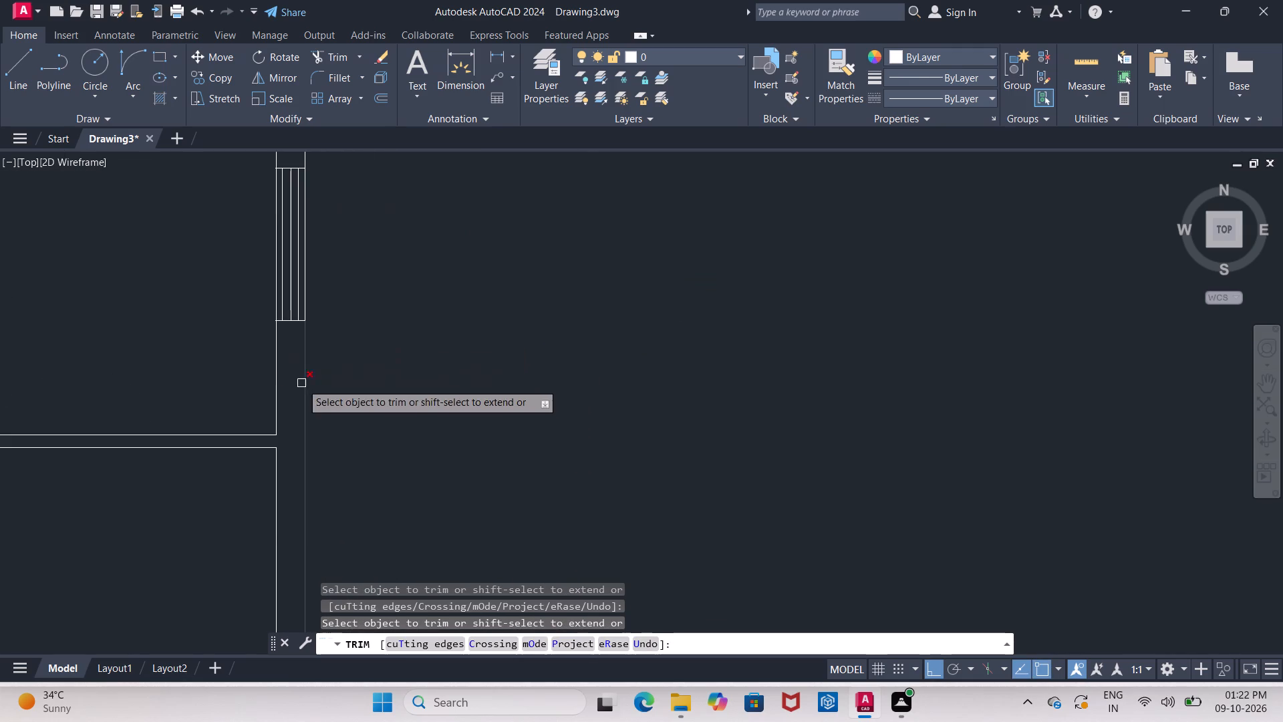
Extend the inner horizontal wall line to meet the inner vertical wall line at the building's upper corner.
scroll(302, 384, down, 3)
middle_drag(356, 343, 422, 406)
scroll(376, 364, up, 5)
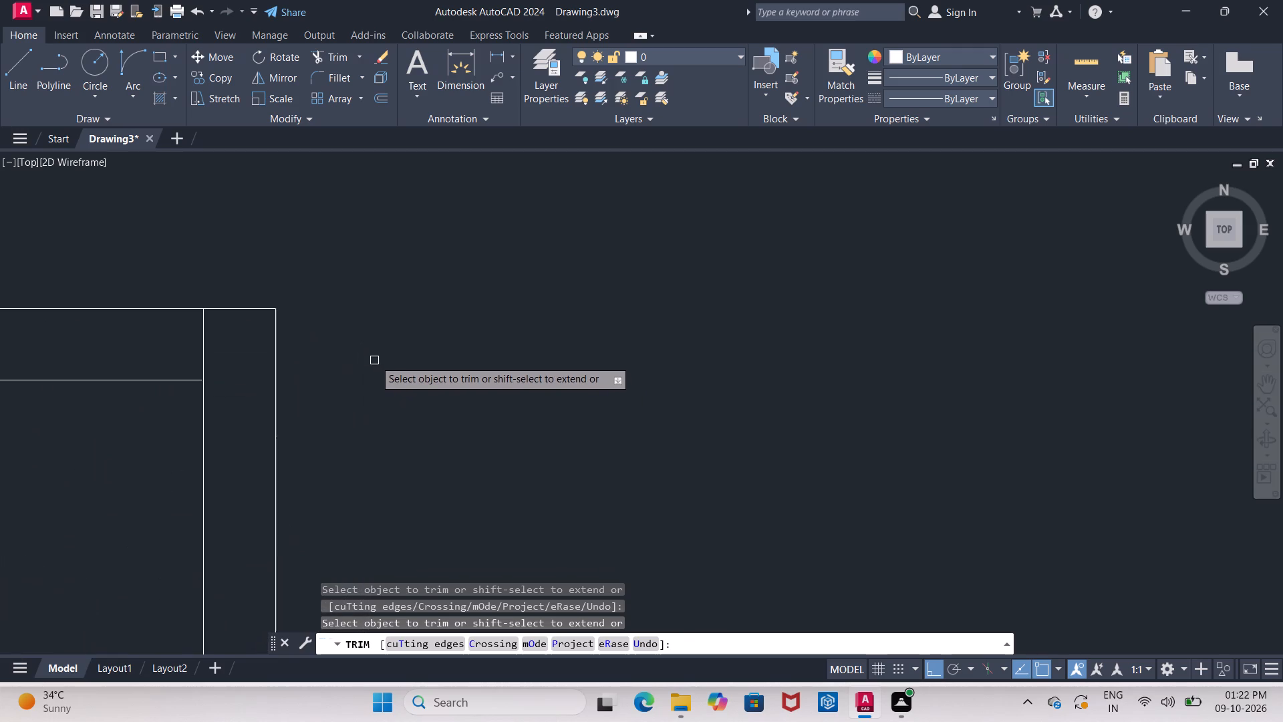
middle_drag(375, 356, 427, 360)
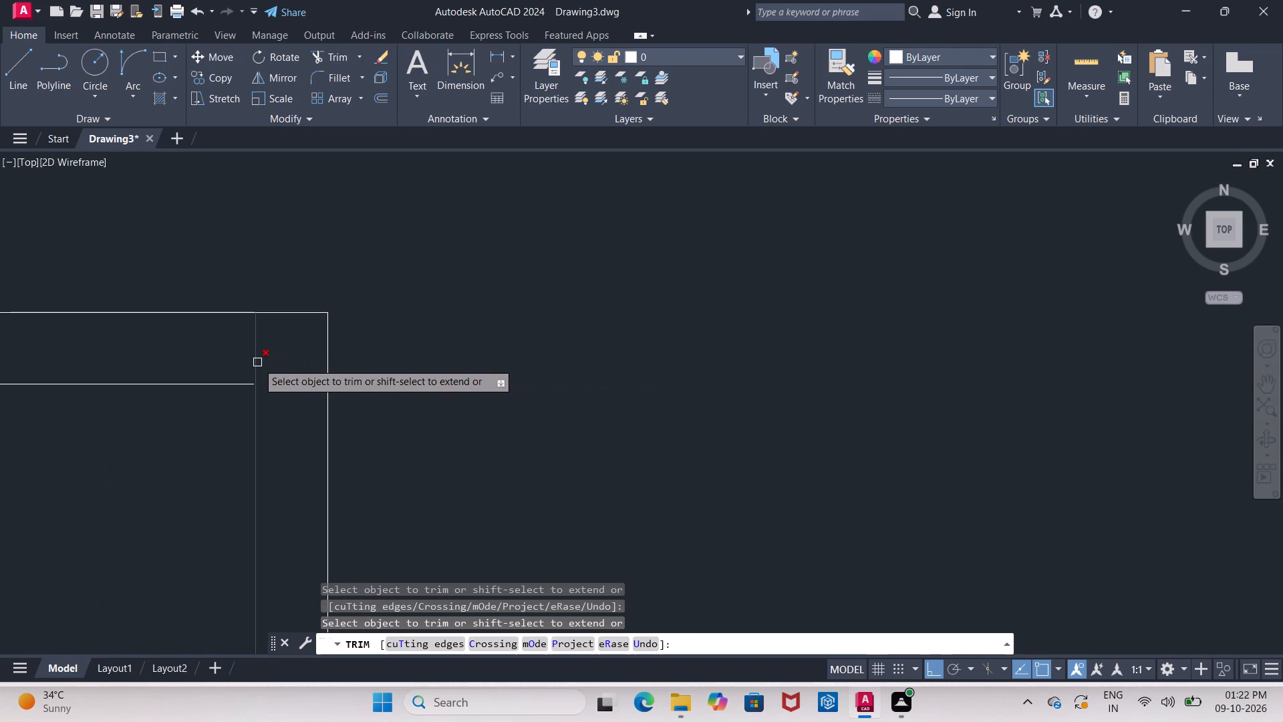
key(Escape)
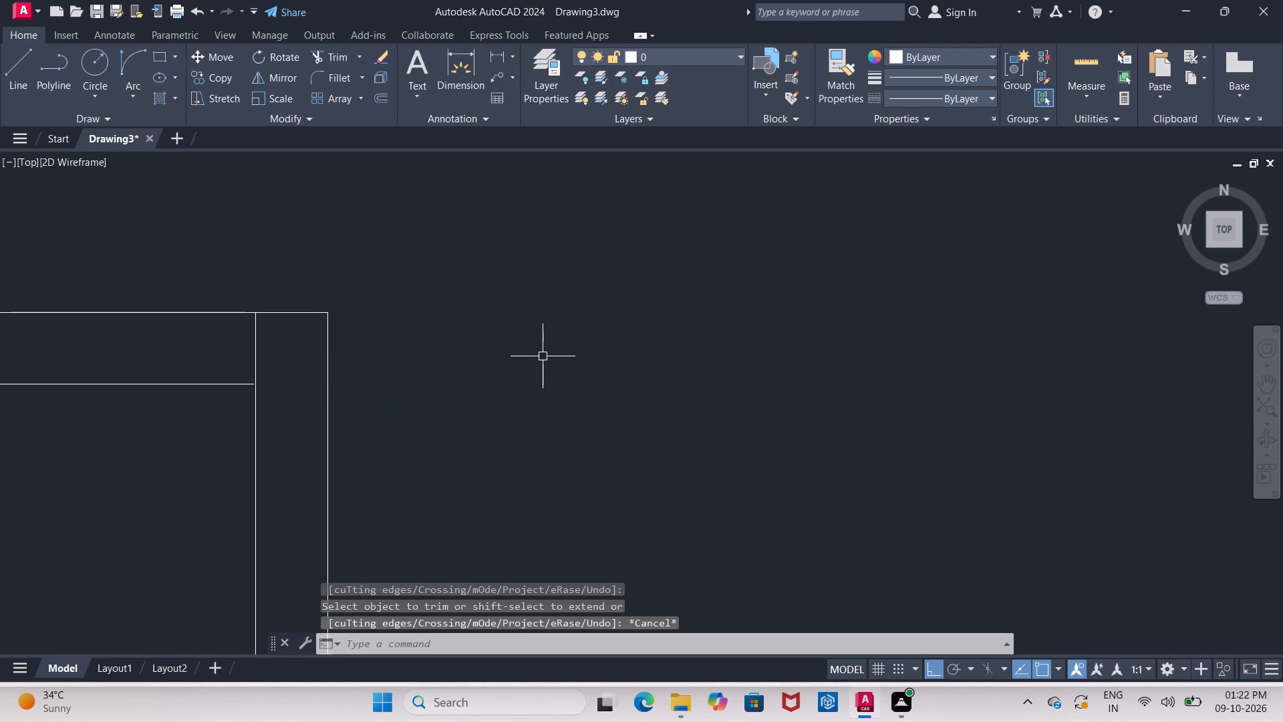
text(ex)
key(Return)
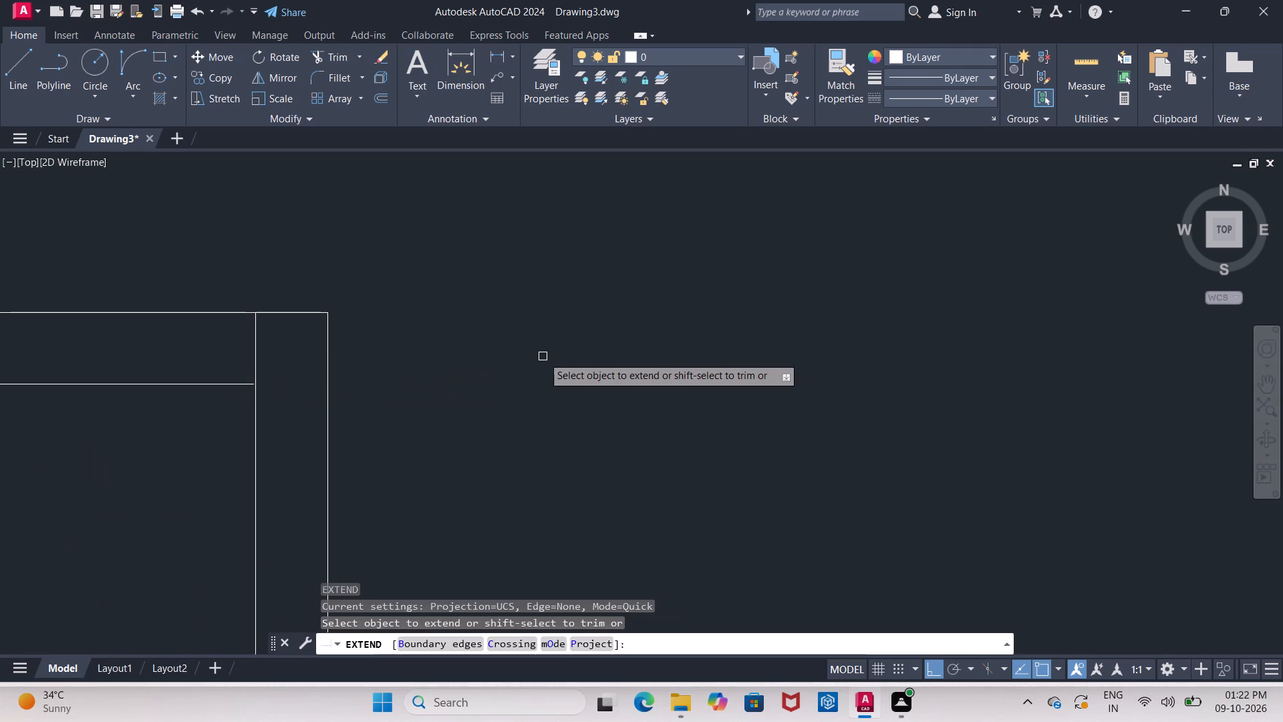
click(196, 386)
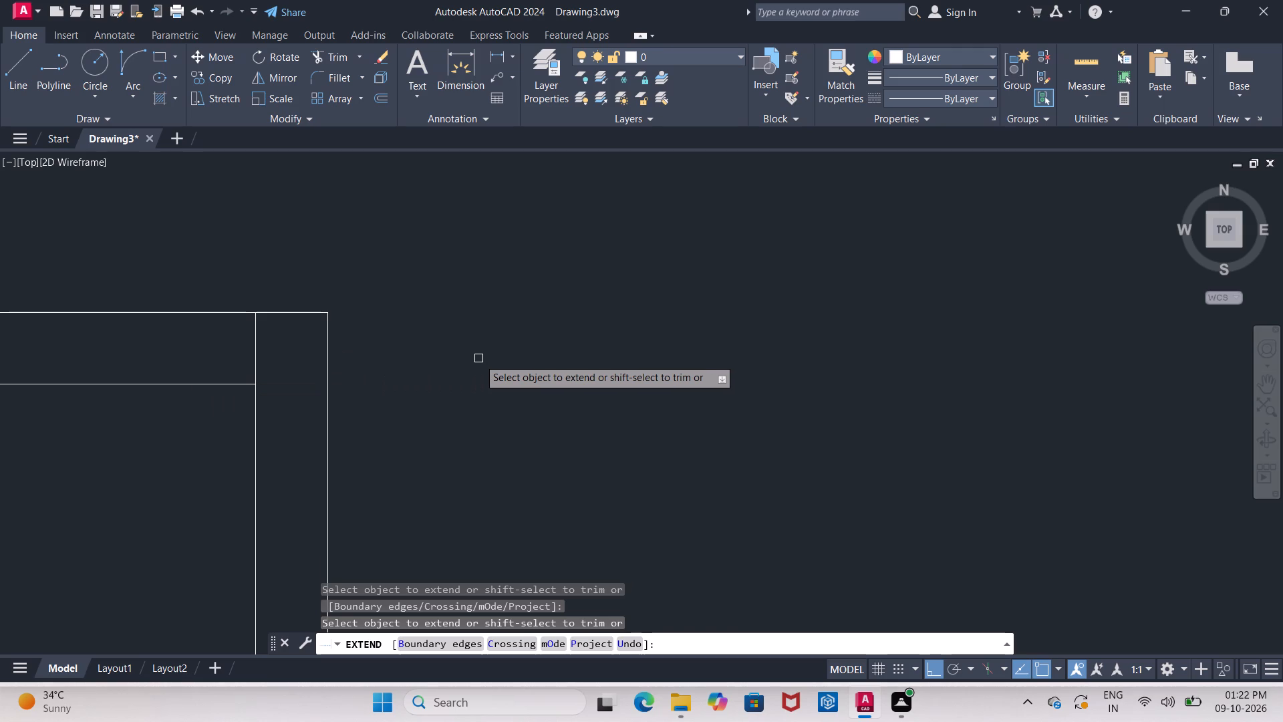
key(Escape)
Trim the inner vertical wall line between the two horizontal wall lines at the upper corner.
text(tr)
key(Return)
key(Return)
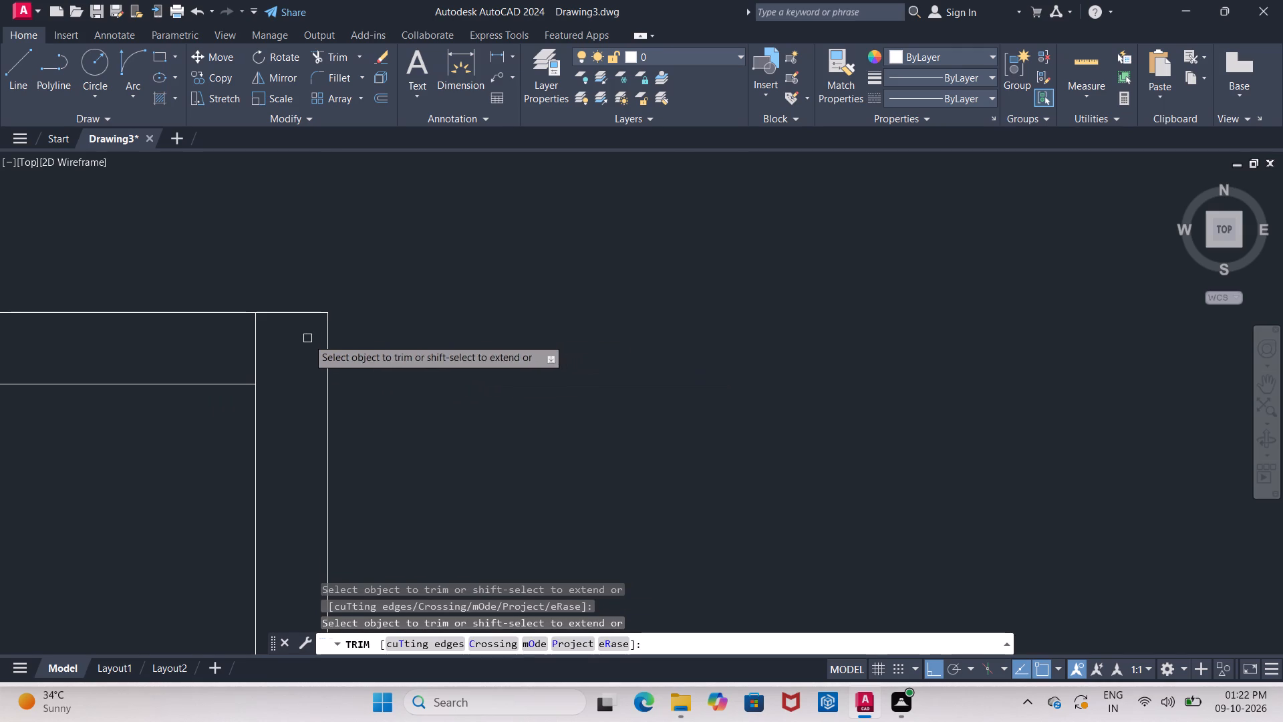
click(254, 364)
Trim both partition line ends inside the corridor wall beside the middle door, and the wall line segment between them.
scroll(254, 364, down, 5)
middle_drag(260, 362, 486, 310)
scroll(348, 386, up, 5)
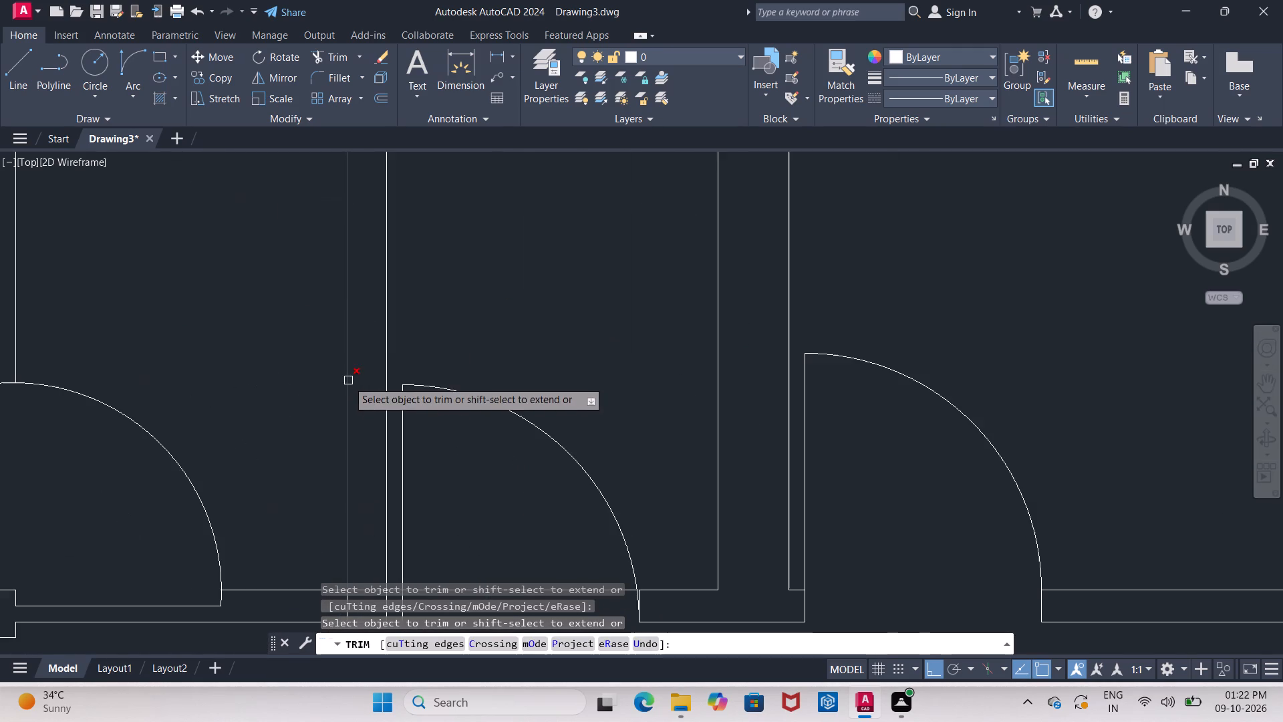
middle_drag(410, 342, 307, 196)
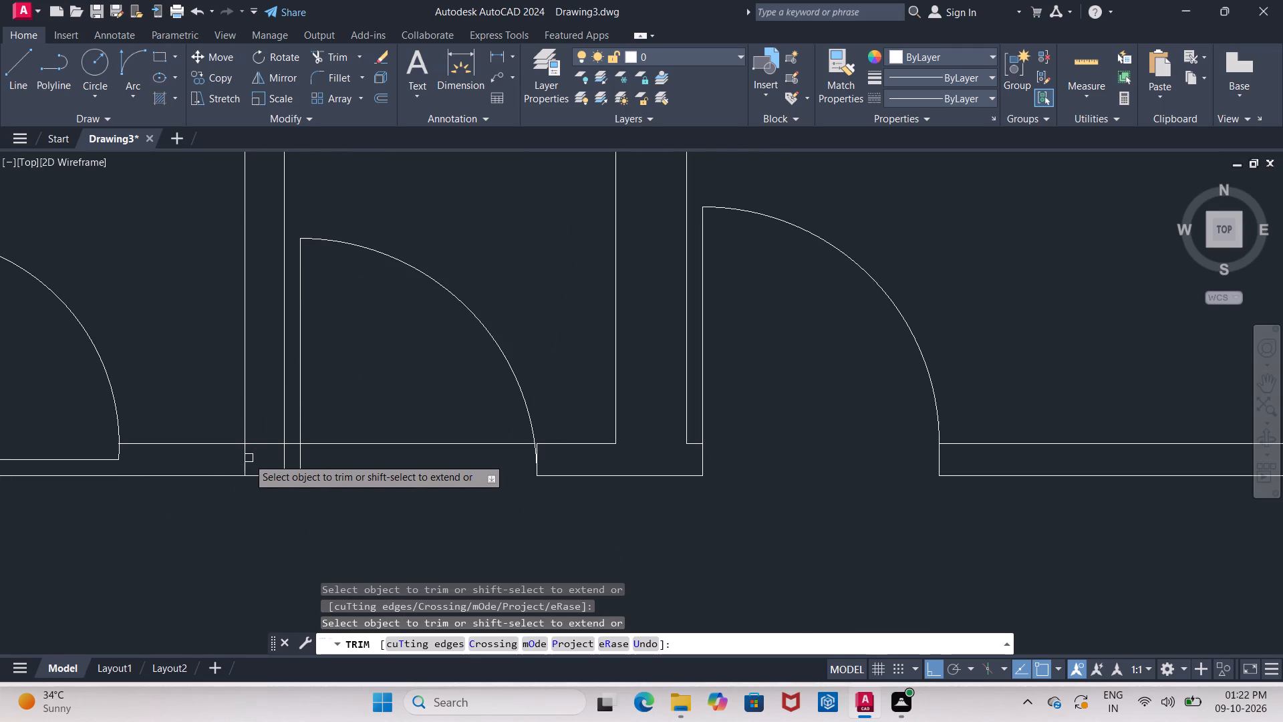
click(248, 458)
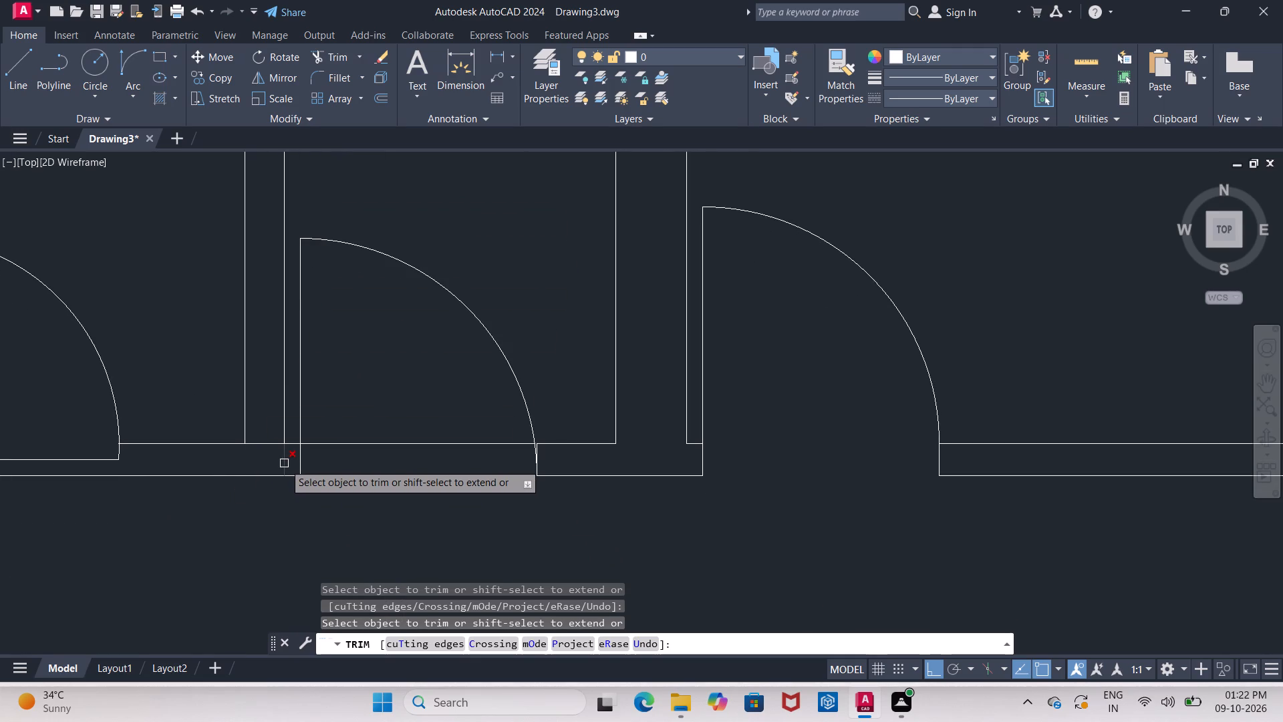
click(284, 463)
click(275, 442)
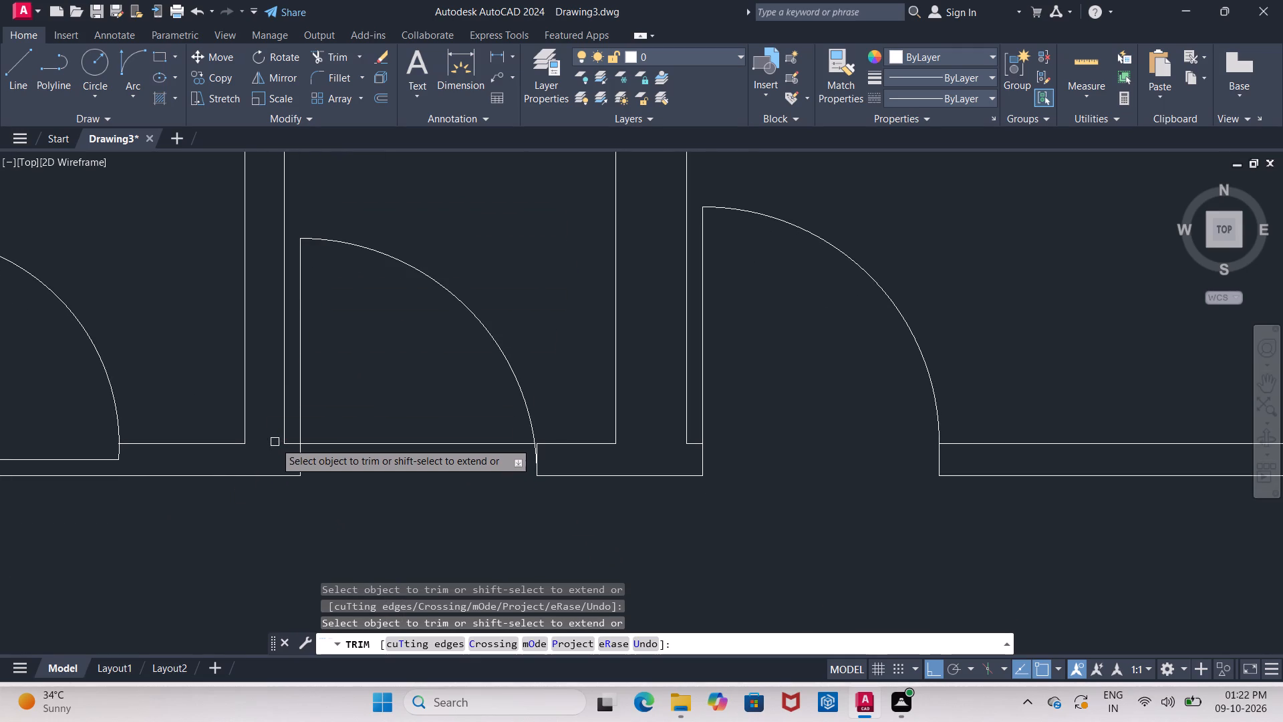
Trim the same partition's upper ends inside the wall with two small windows, and the lower wall line between them.
middle_drag(270, 451, 231, 466)
scroll(231, 466, down, 2)
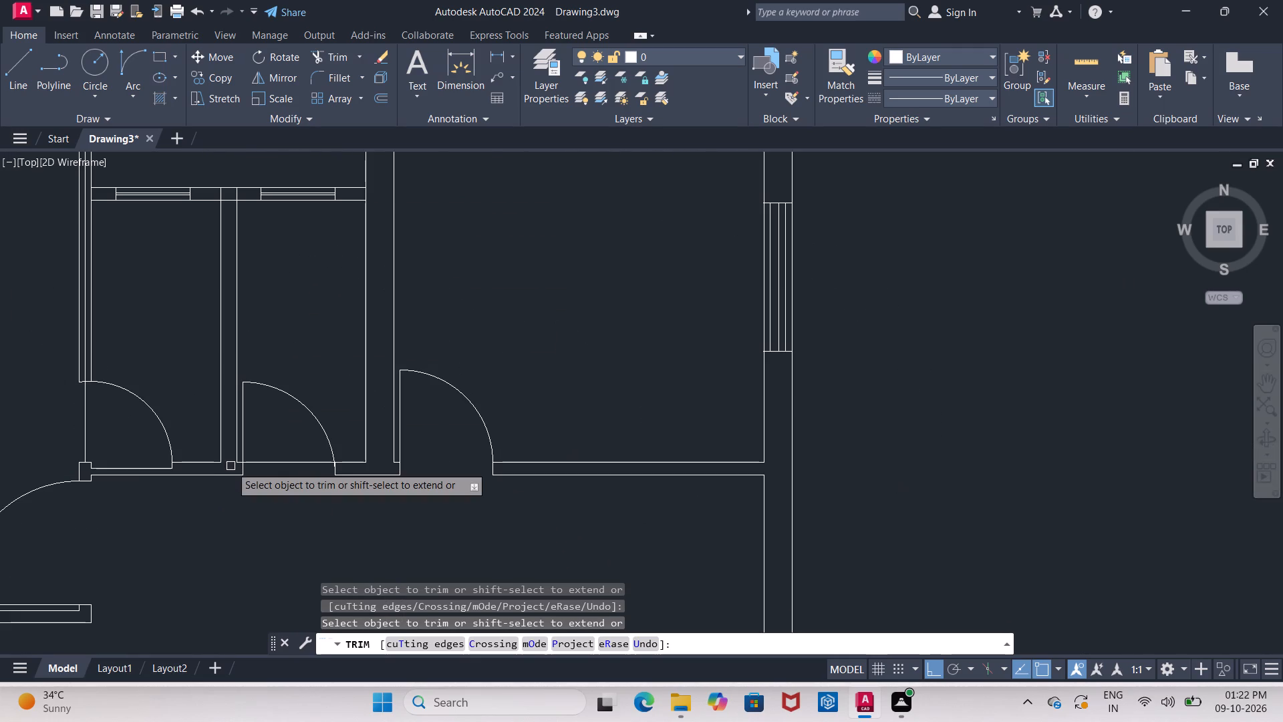
middle_drag(369, 506, 390, 497)
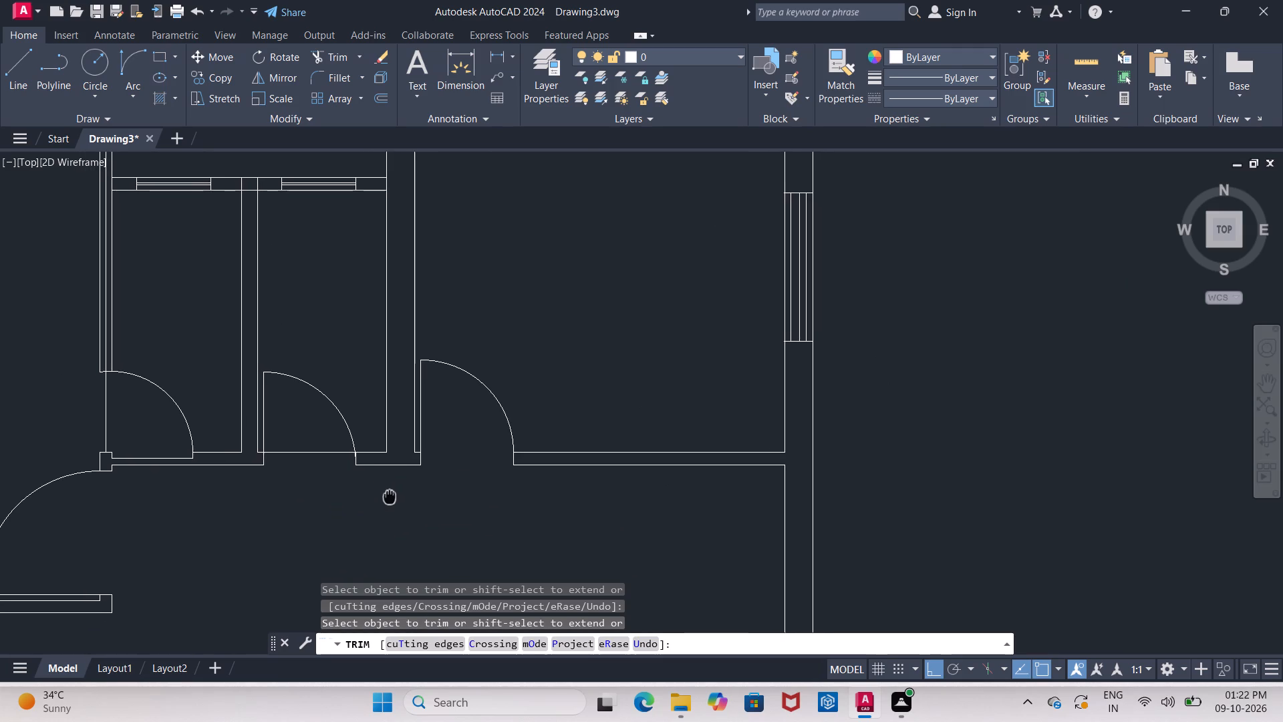
middle_drag(390, 497, 373, 526)
scroll(249, 221, up, 2)
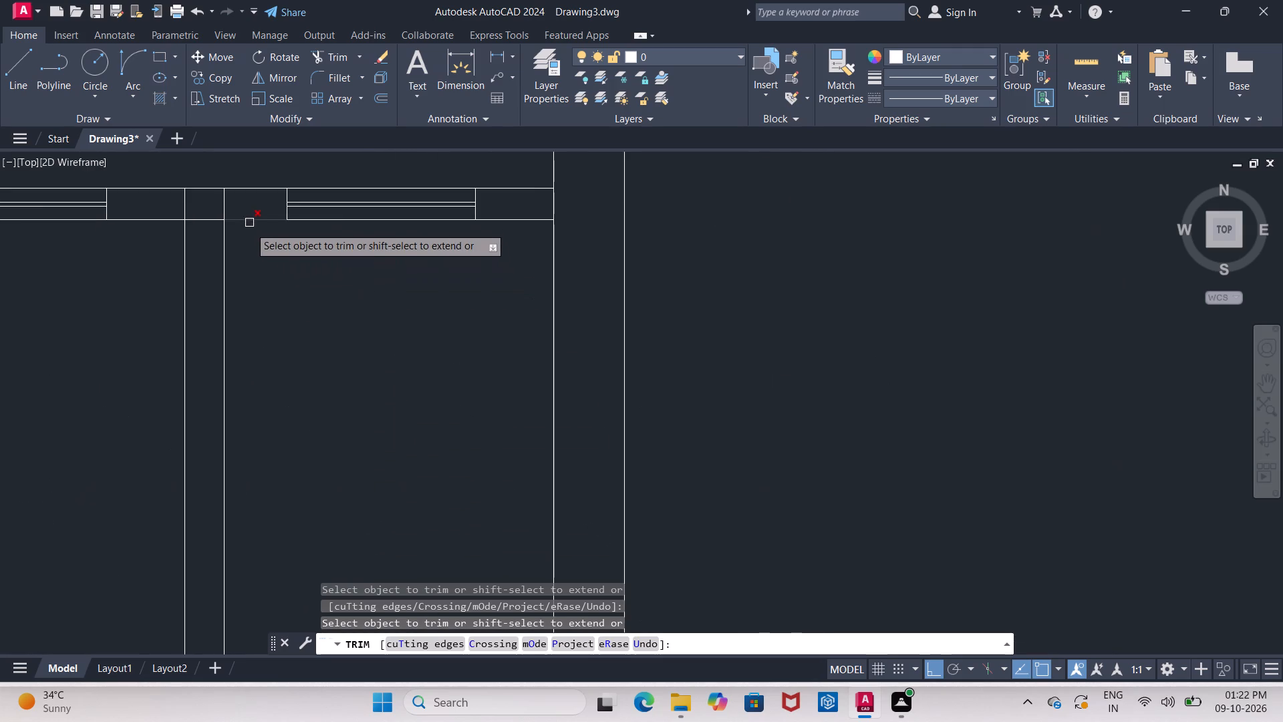
middle_drag(255, 249, 260, 314)
click(229, 269)
click(190, 267)
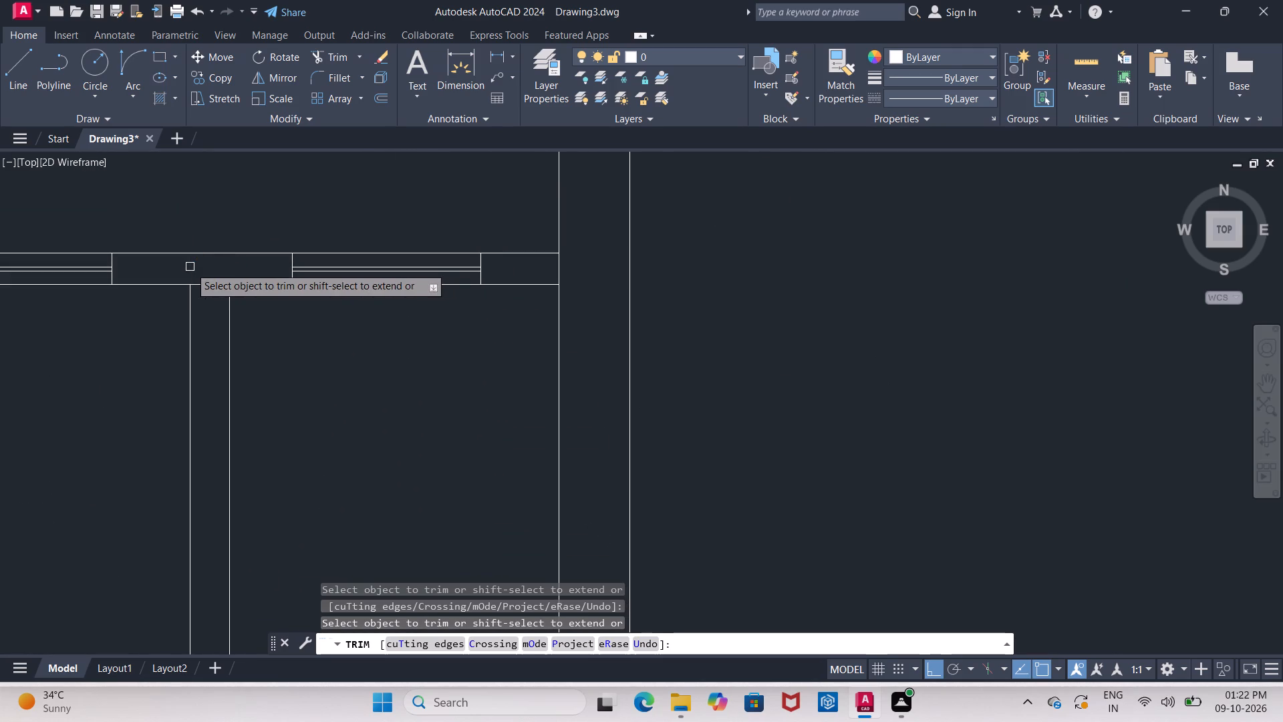
click(209, 291)
scroll(209, 291, down, 2)
click(208, 282)
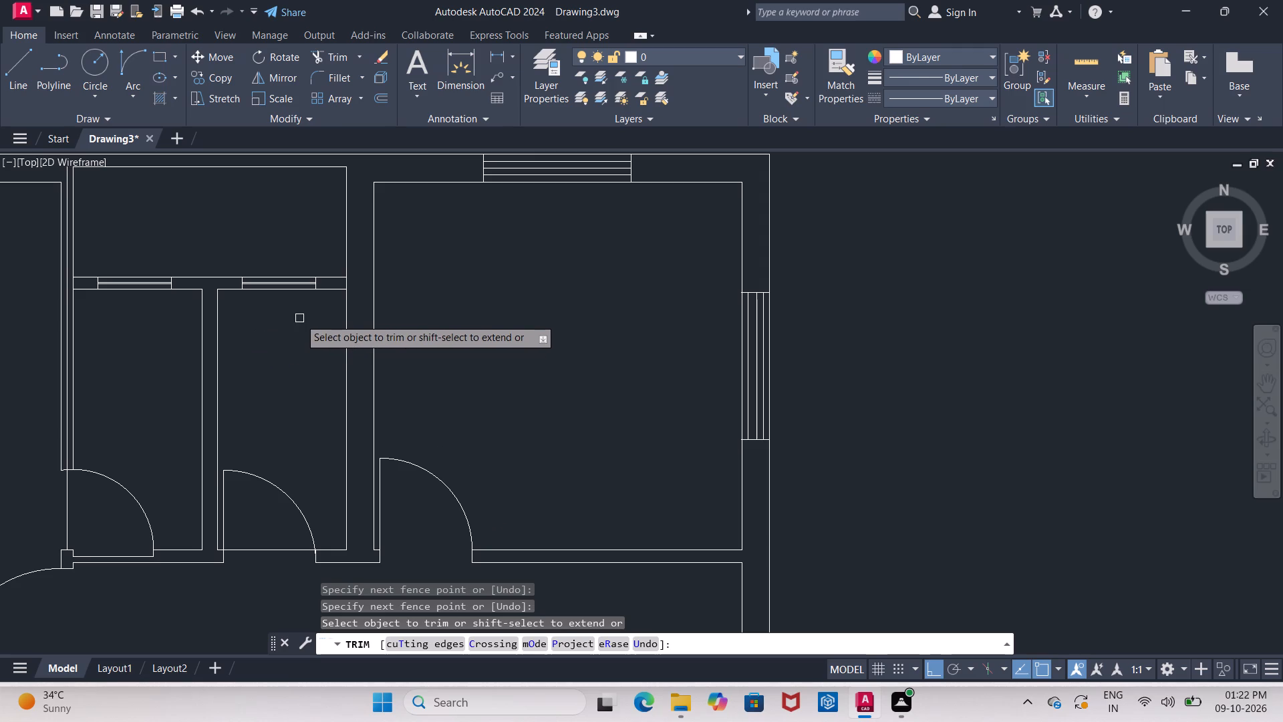
Trim the vertical wall line between the two small-window wall lines at their junction with the larger bedroom's partition wall.
middle_drag(299, 318, 189, 368)
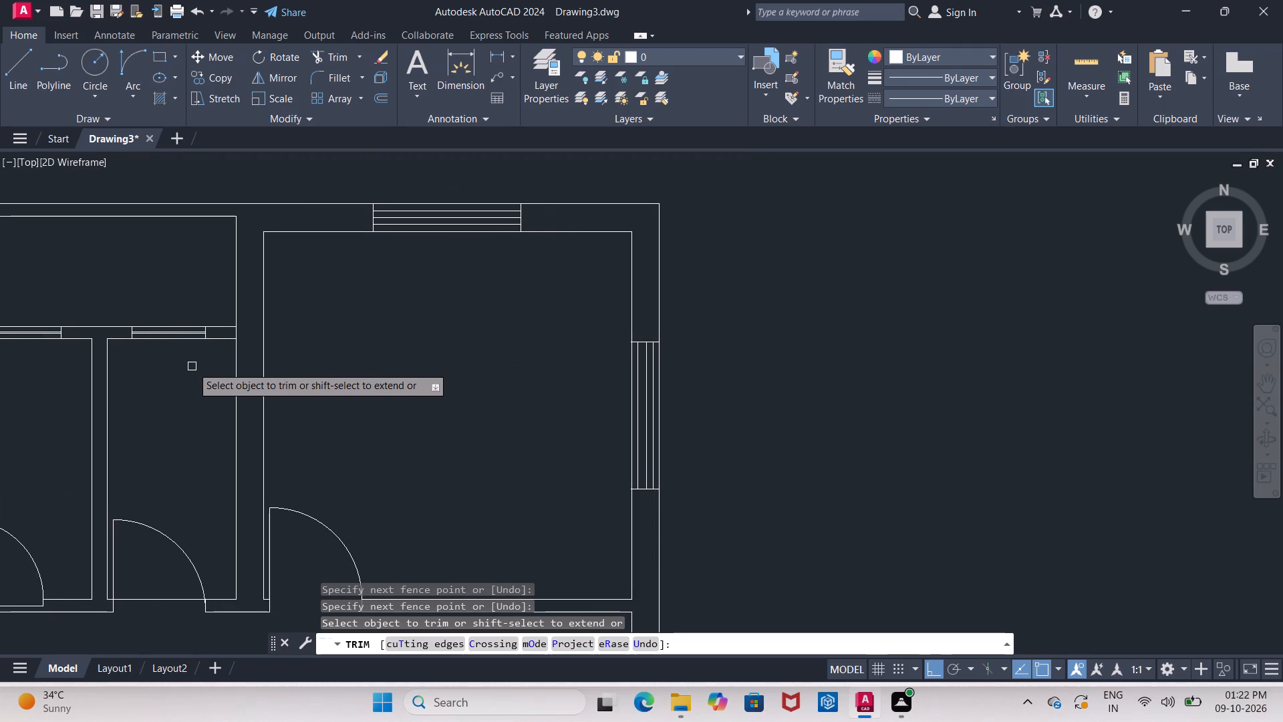
middle_drag(192, 366, 194, 415)
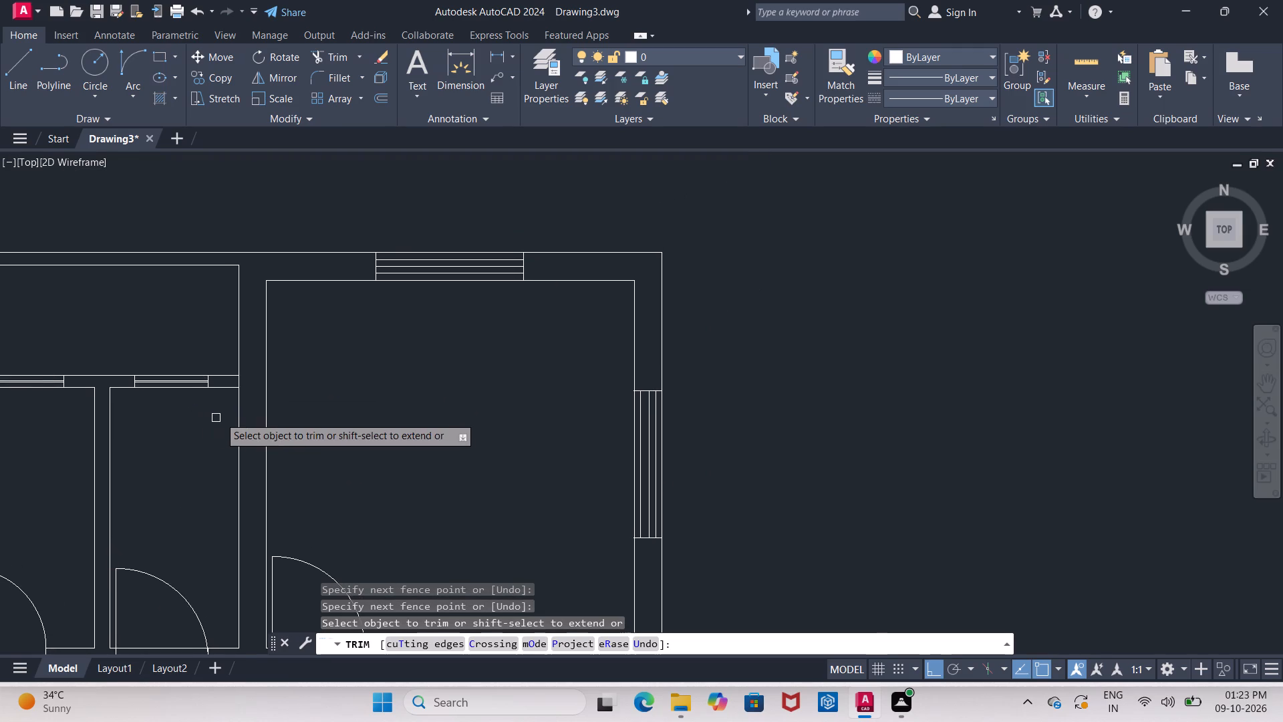
scroll(227, 409, up, 1)
click(243, 370)
Trim the extra vertical line running inside the partition wall on the far side of the small rooms.
scroll(184, 414, down, 1)
middle_drag(184, 414, 358, 406)
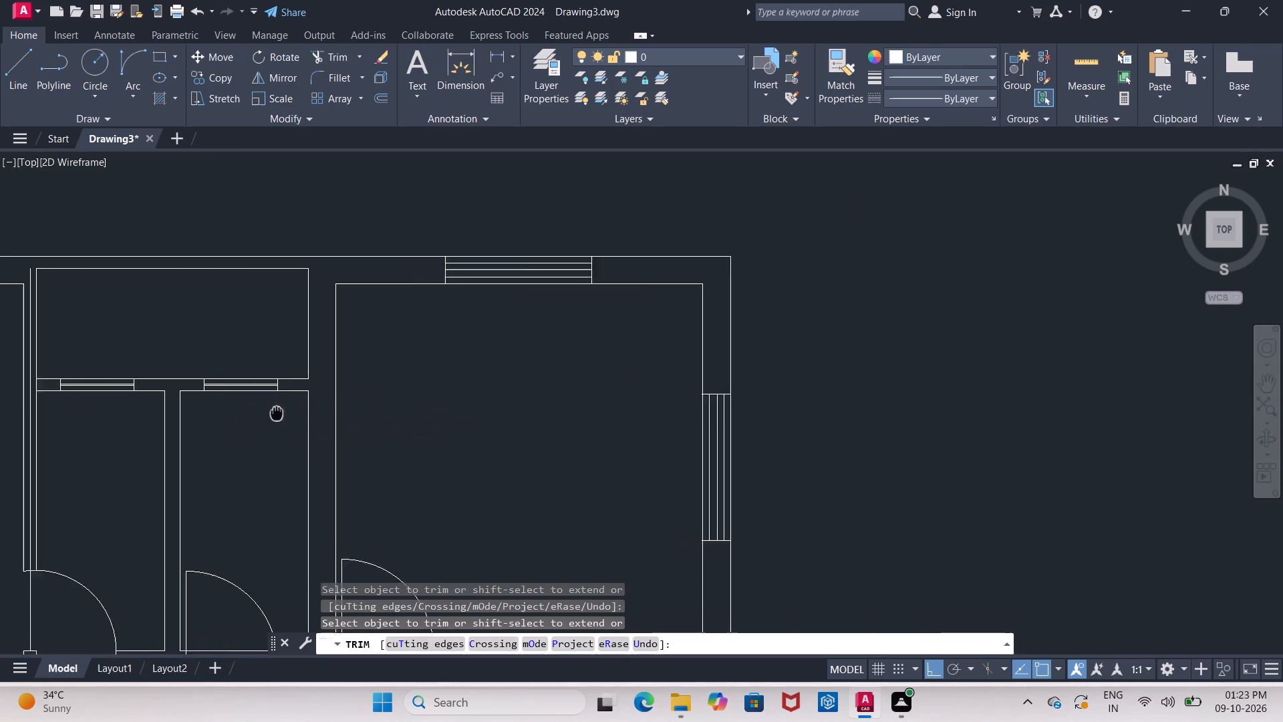
middle_drag(358, 406, 359, 406)
middle_drag(205, 402, 233, 392)
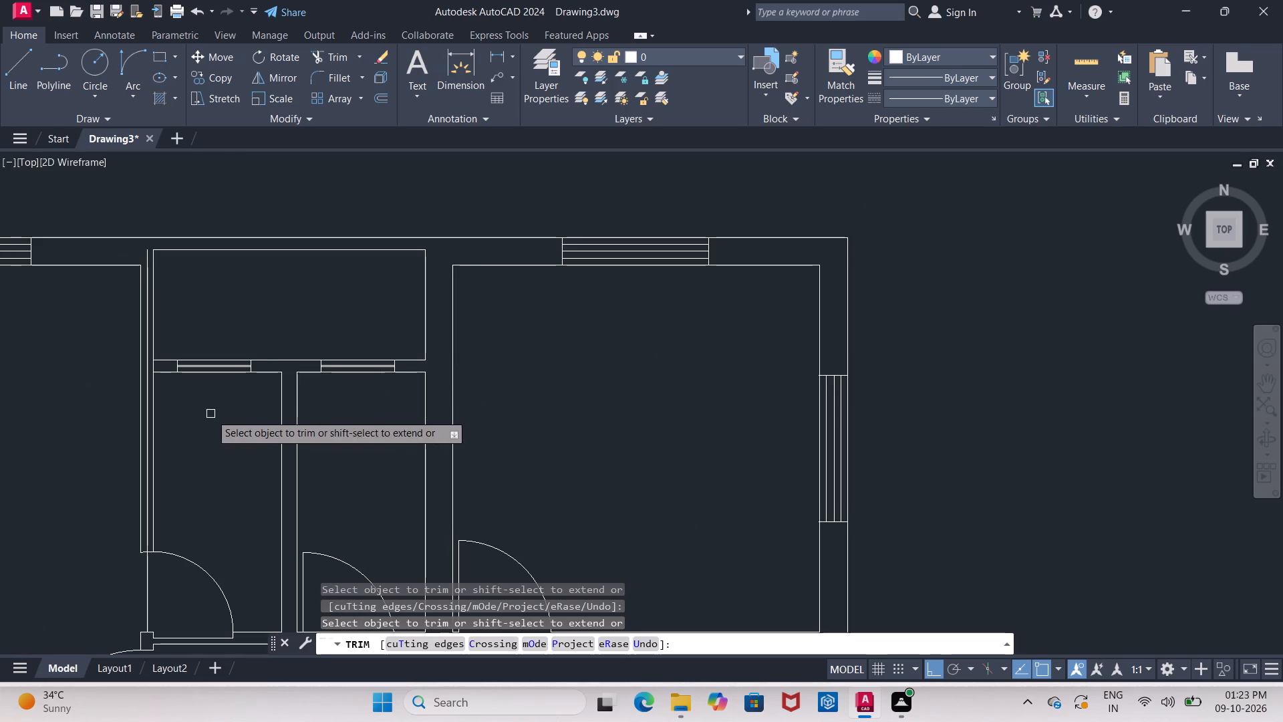
middle_drag(226, 403, 255, 388)
scroll(184, 427, up, 3)
click(145, 443)
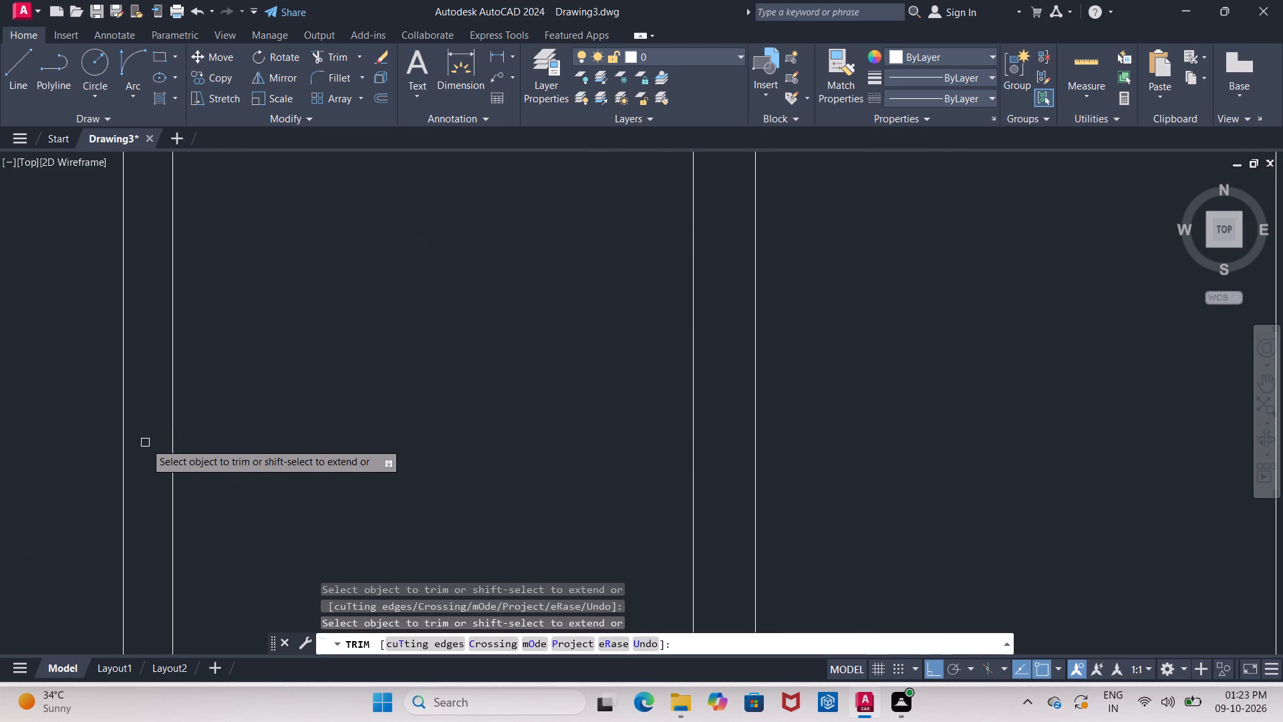
Trim the partition line segment between the two small-window wall lines at that wall's other end.
scroll(145, 443, down, 3)
scroll(157, 362, up, 3)
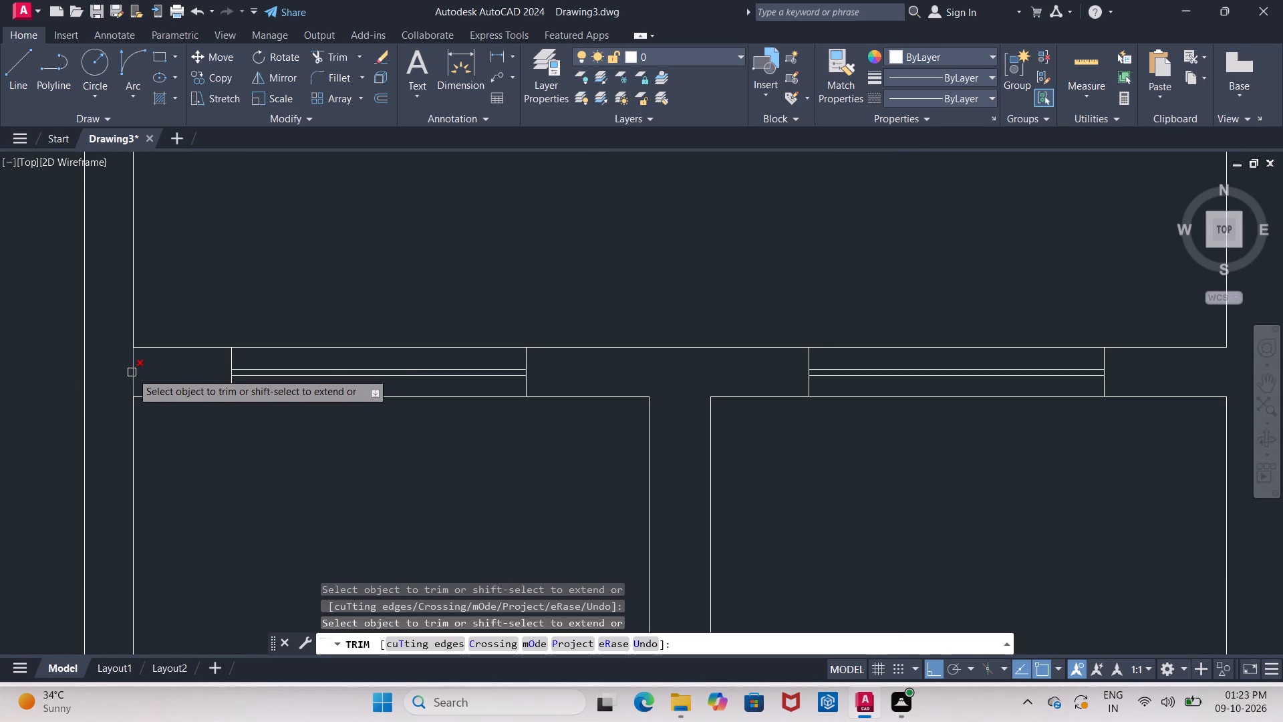
click(132, 373)
click(132, 376)
drag(144, 372, 145, 372)
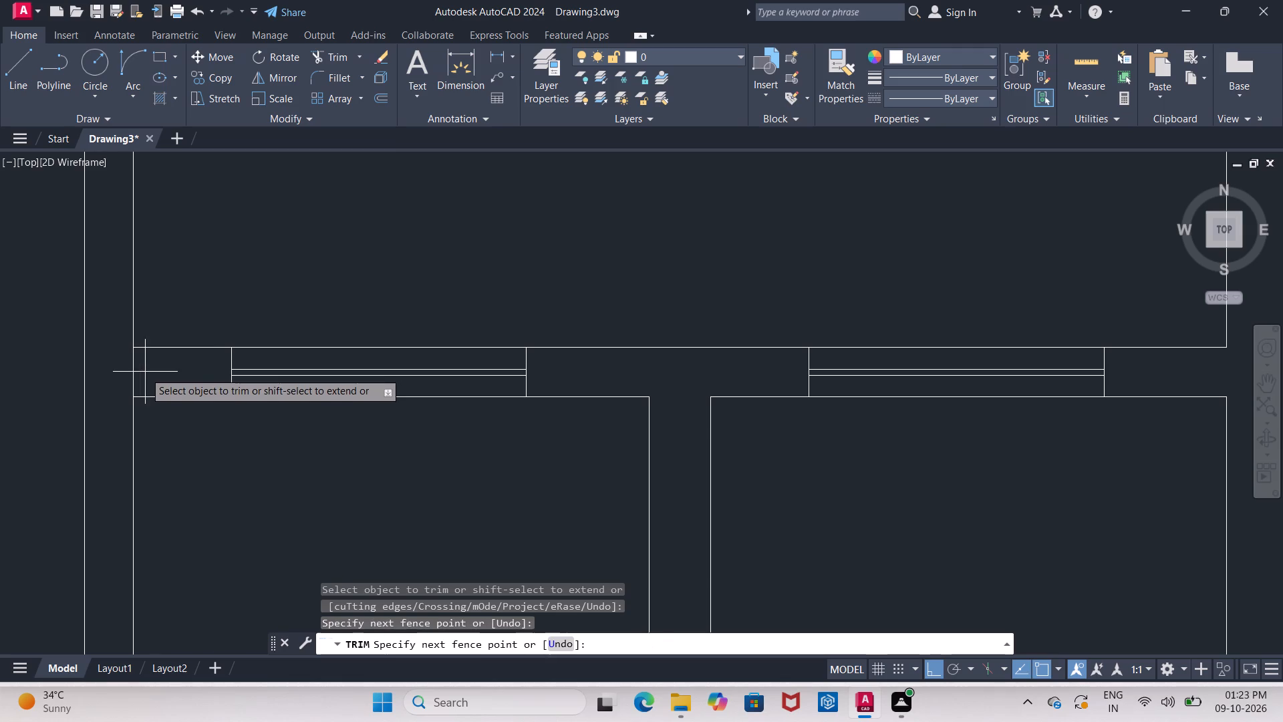
drag(145, 372, 134, 372)
click(132, 372)
Trim the wall lines crossing the outer wall below the staircase, and the inner outer-wall line segment between them.
scroll(138, 379, down, 3)
middle_drag(198, 430, 248, 332)
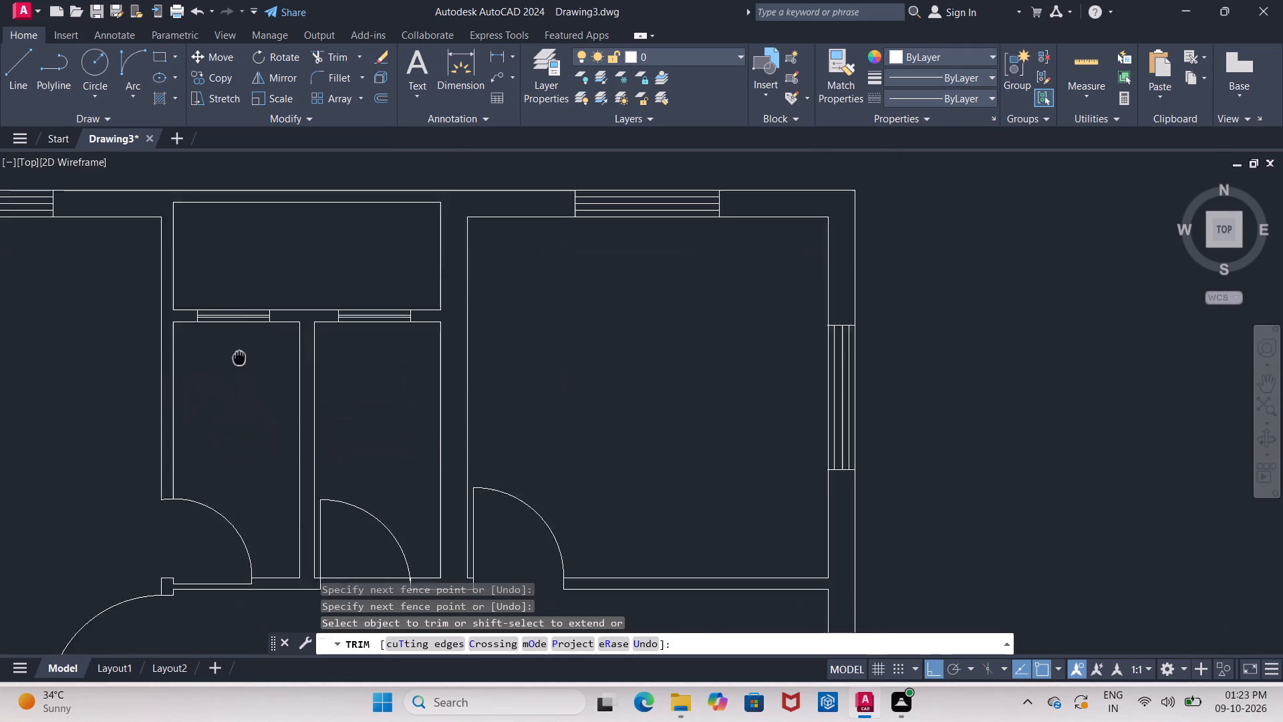
middle_drag(248, 332, 257, 291)
scroll(263, 298, down, 2)
middle_drag(265, 299, 305, 318)
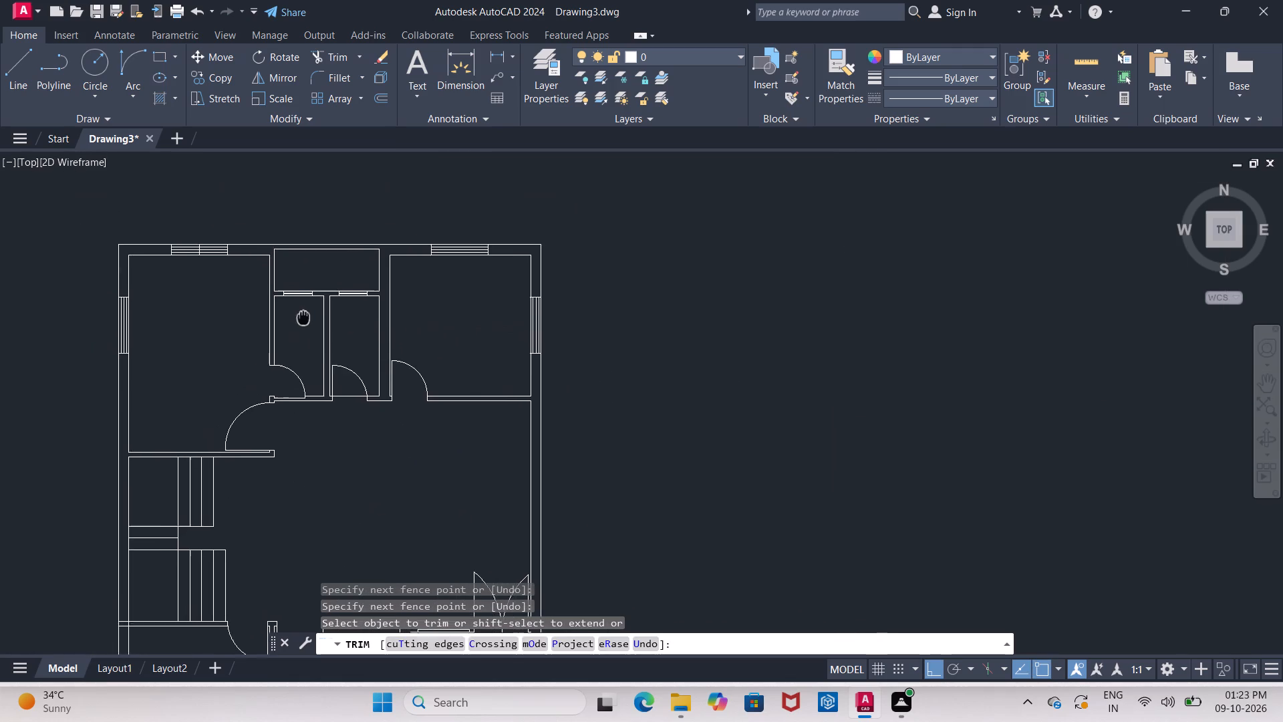
middle_drag(305, 318, 317, 223)
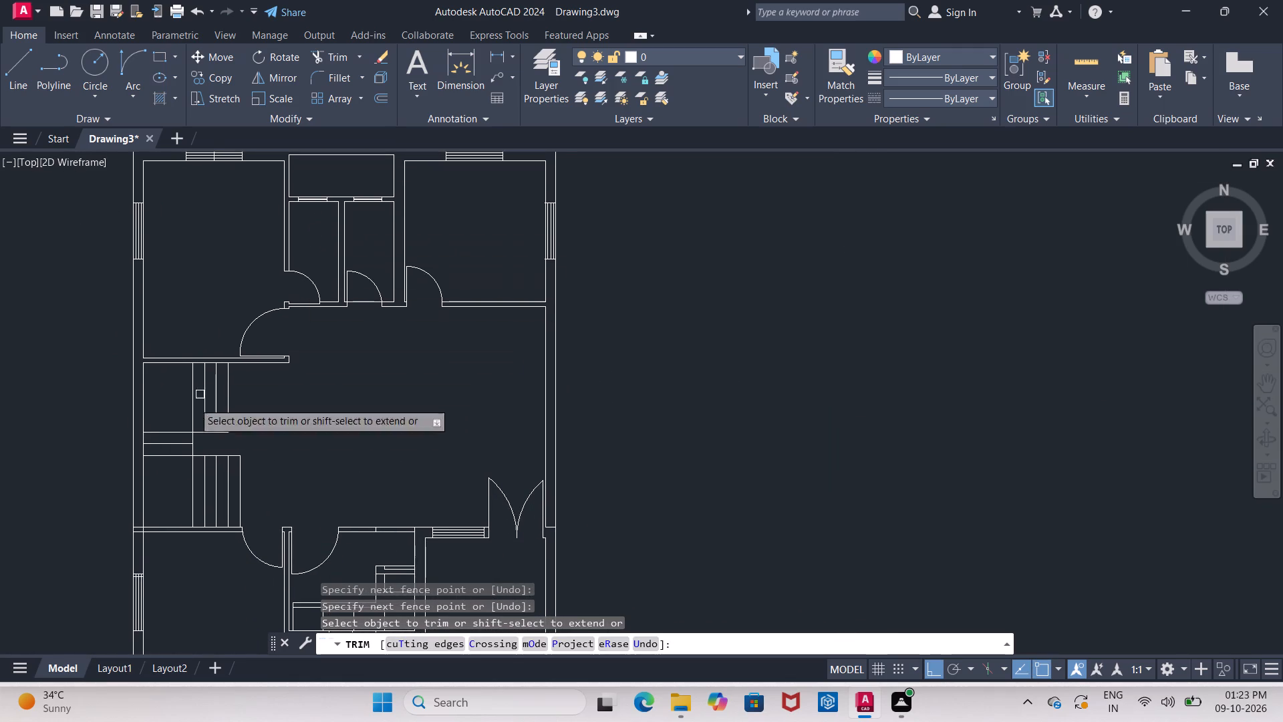
middle_drag(161, 456, 212, 295)
scroll(219, 354, up, 4)
middle_drag(223, 349, 339, 312)
drag(128, 348, 174, 408)
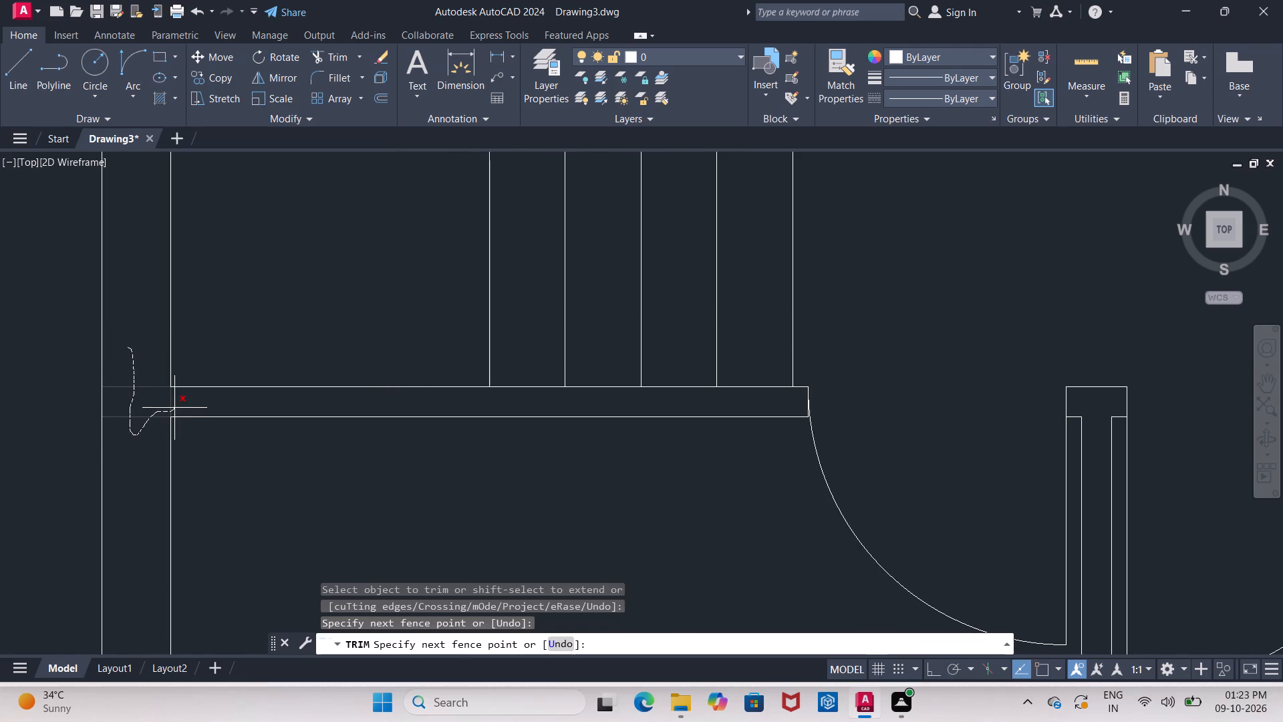
drag(174, 408, 174, 407)
Trim the extra horizontal line and the vertical line stubs above the outer wall window in the room below the staircase.
scroll(160, 402, down, 4)
middle_drag(207, 461, 181, 444)
scroll(125, 429, up, 6)
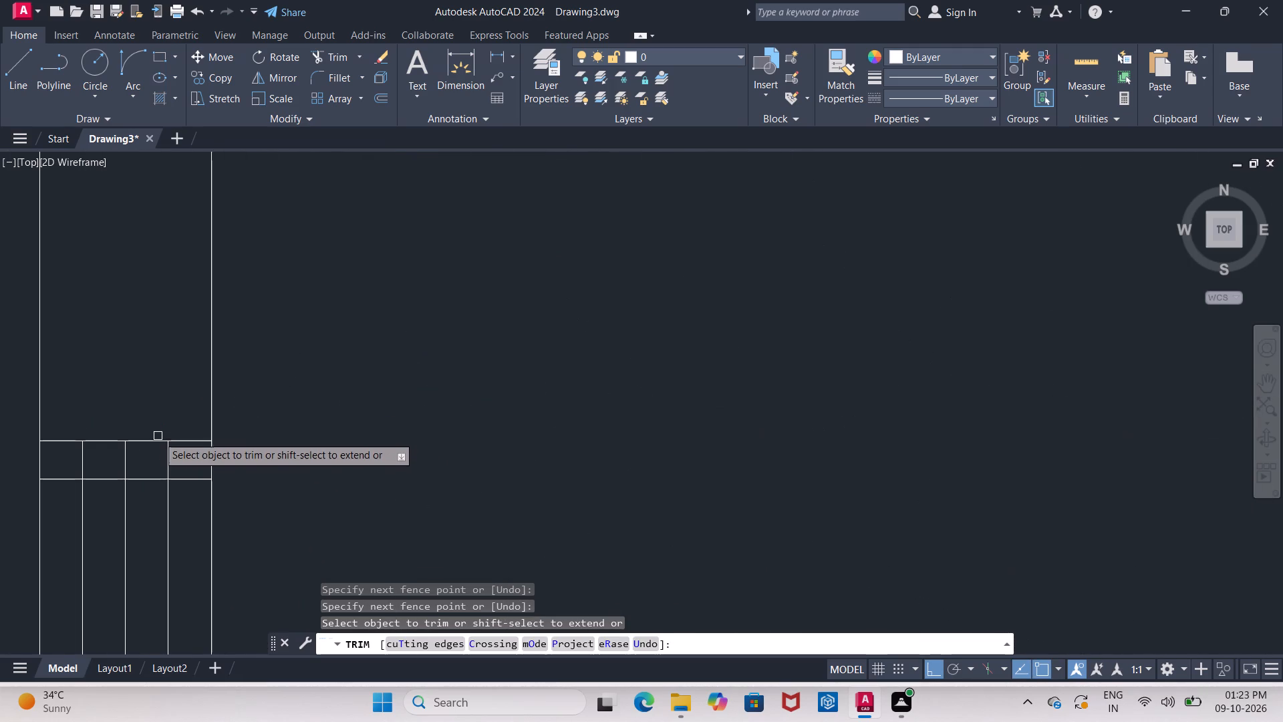
scroll(150, 429, down, 4)
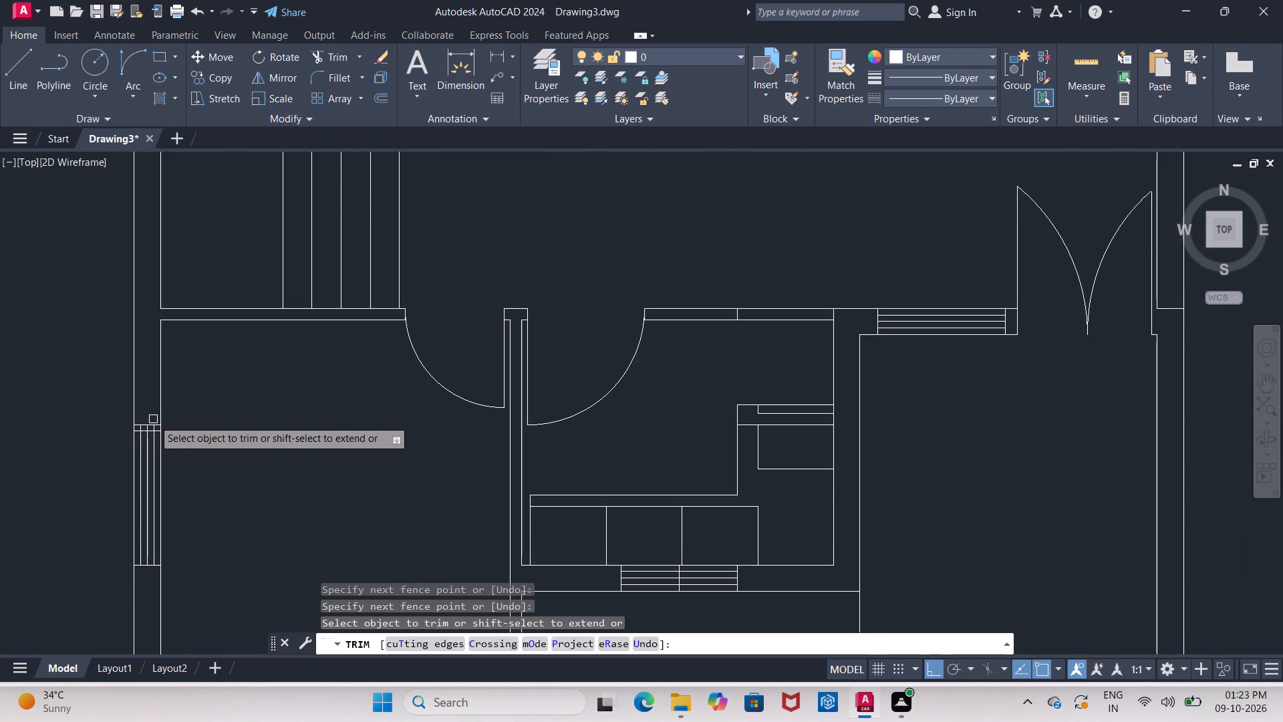
scroll(150, 418, up, 4)
drag(74, 443, 68, 455)
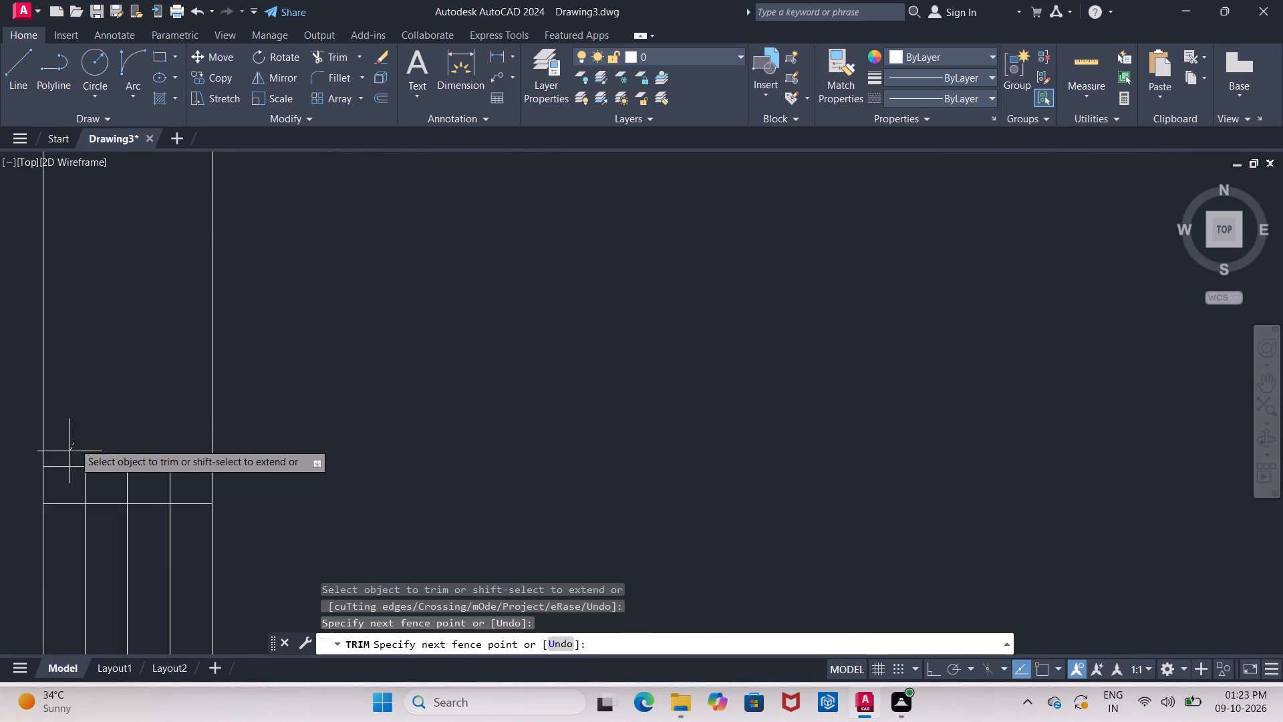
drag(68, 455, 195, 479)
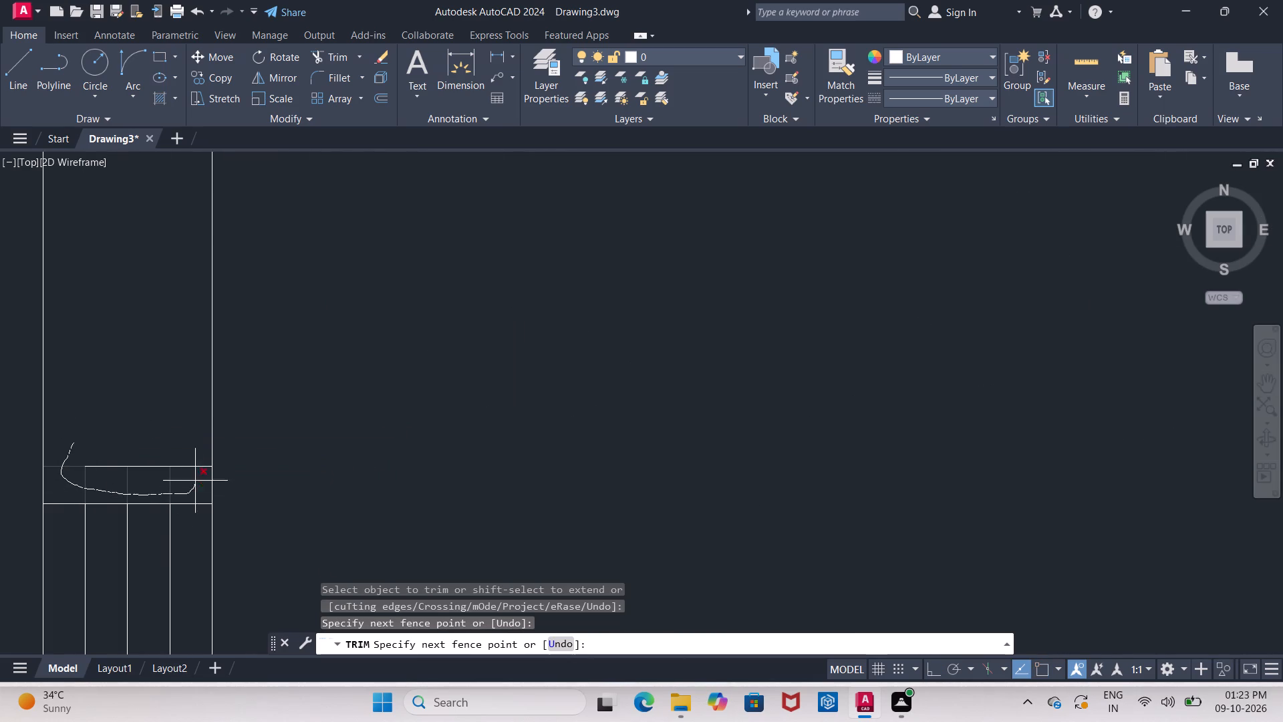
drag(195, 479, 180, 449)
Extend the short vertical stub in the bottom boundary wall up to the corner of the room wall above it.
scroll(178, 443, down, 5)
middle_drag(261, 470, 123, 323)
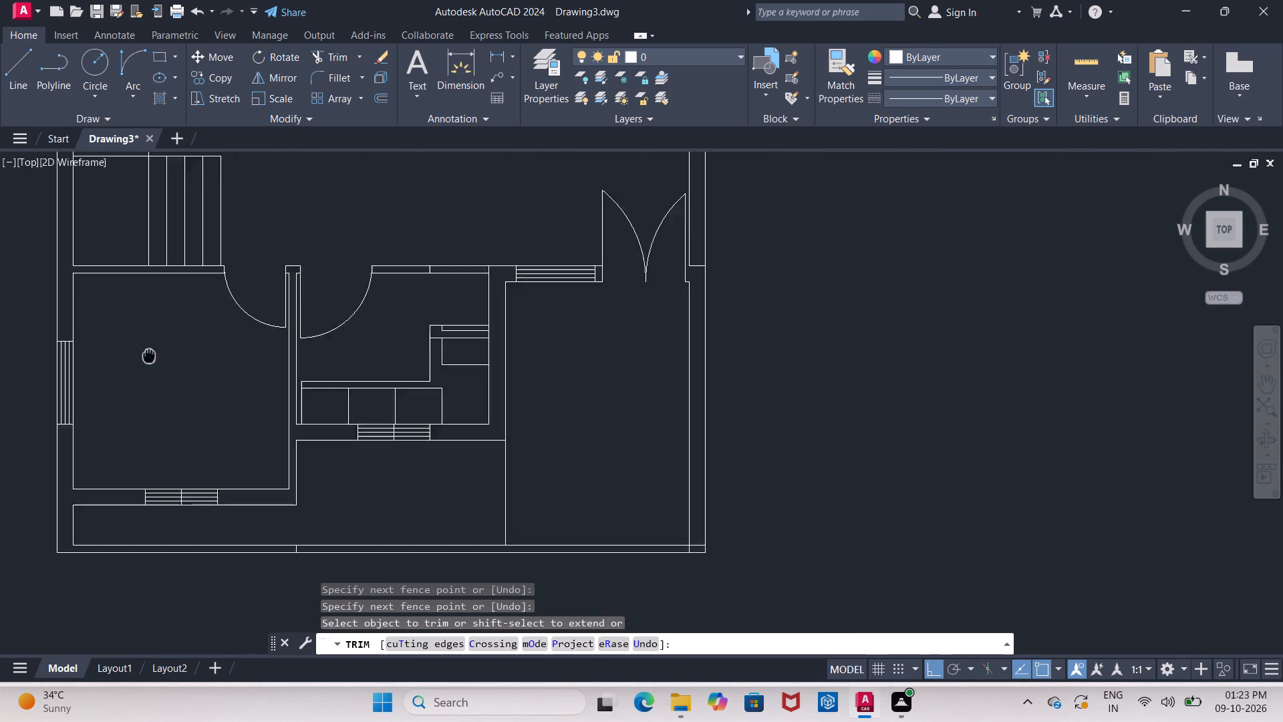
middle_drag(123, 323, 94, 296)
middle_drag(93, 300, 82, 314)
scroll(204, 451, up, 2)
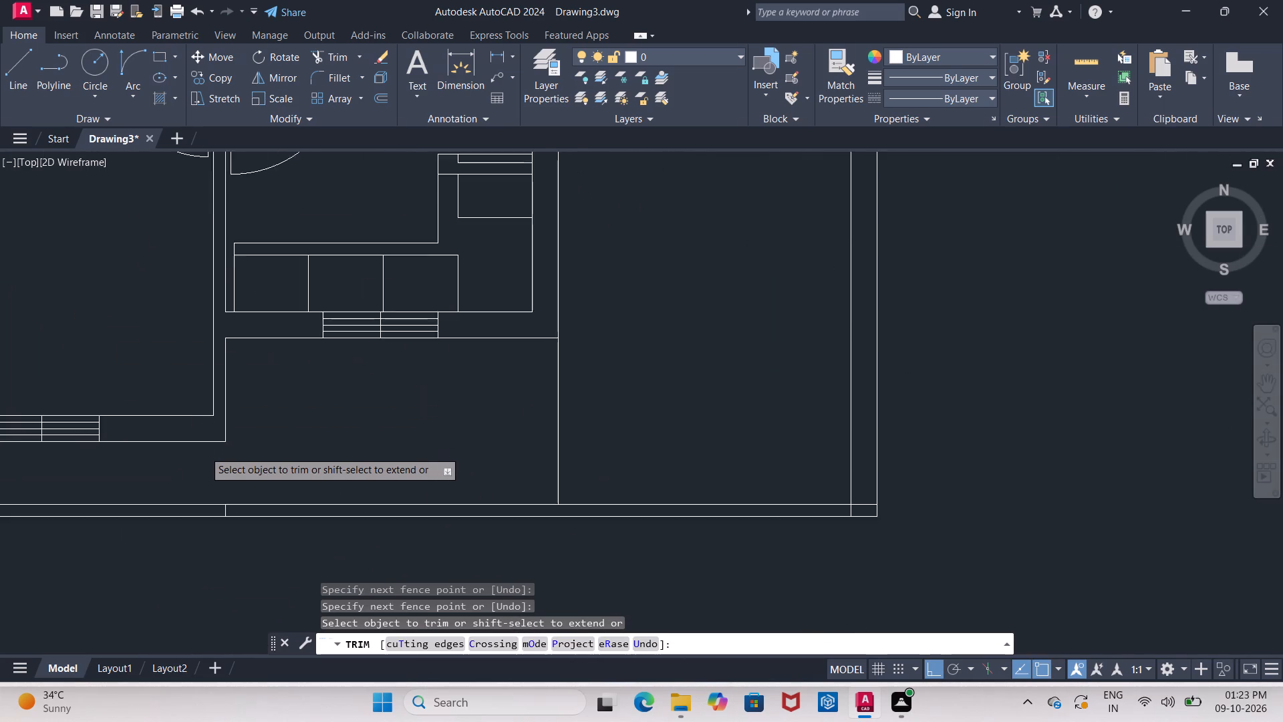
scroll(204, 451, up, 1)
middle_drag(203, 418, 202, 250)
scroll(202, 258, up, 1)
middle_drag(251, 283, 241, 237)
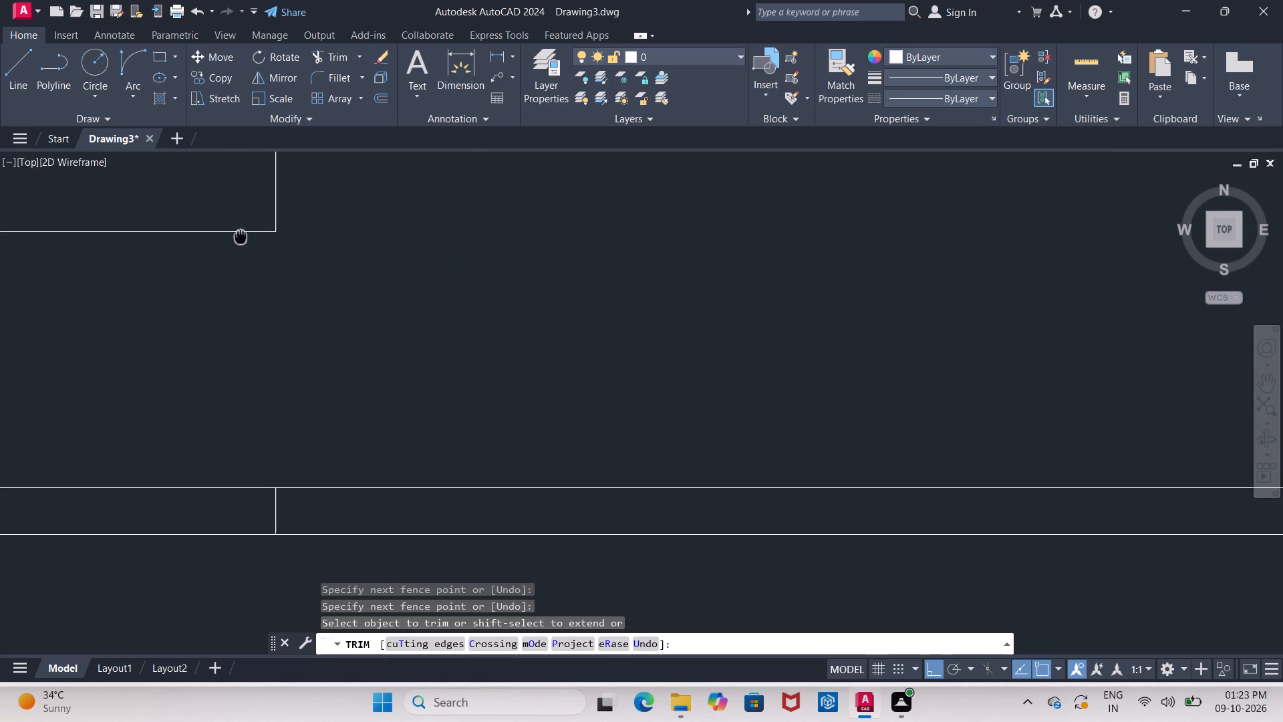
scroll(279, 394, down, 4)
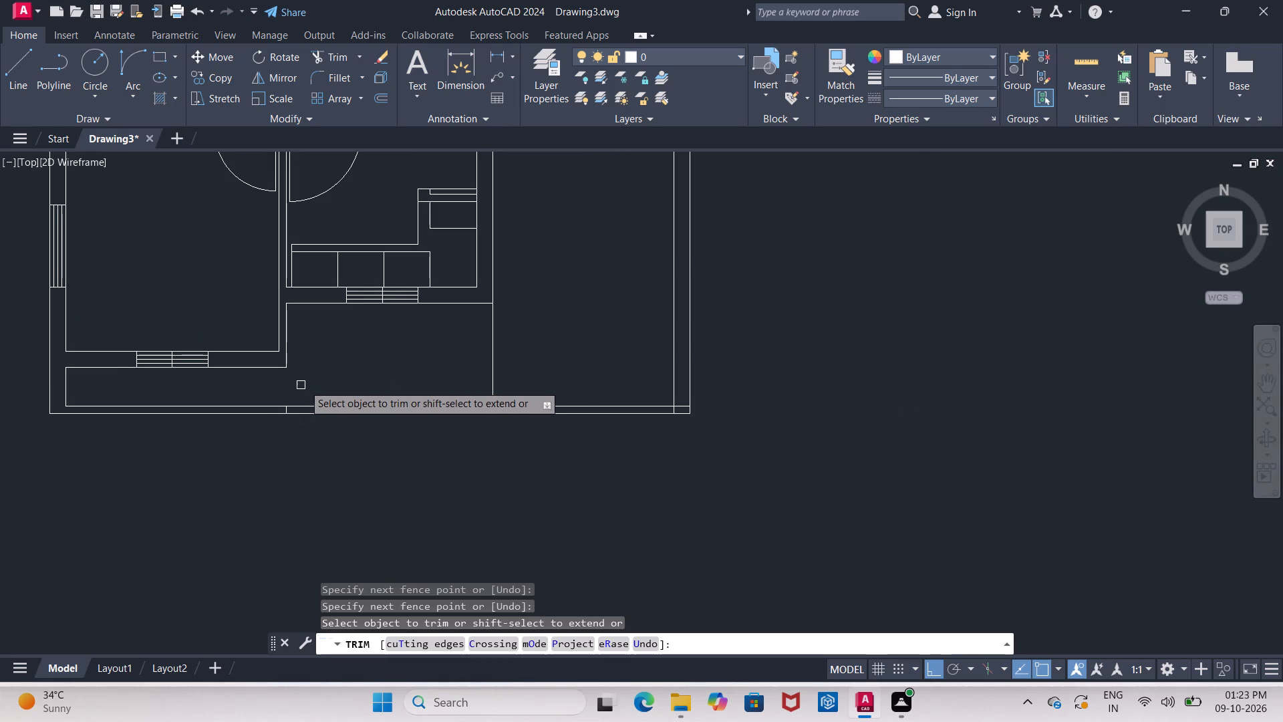
key(Escape)
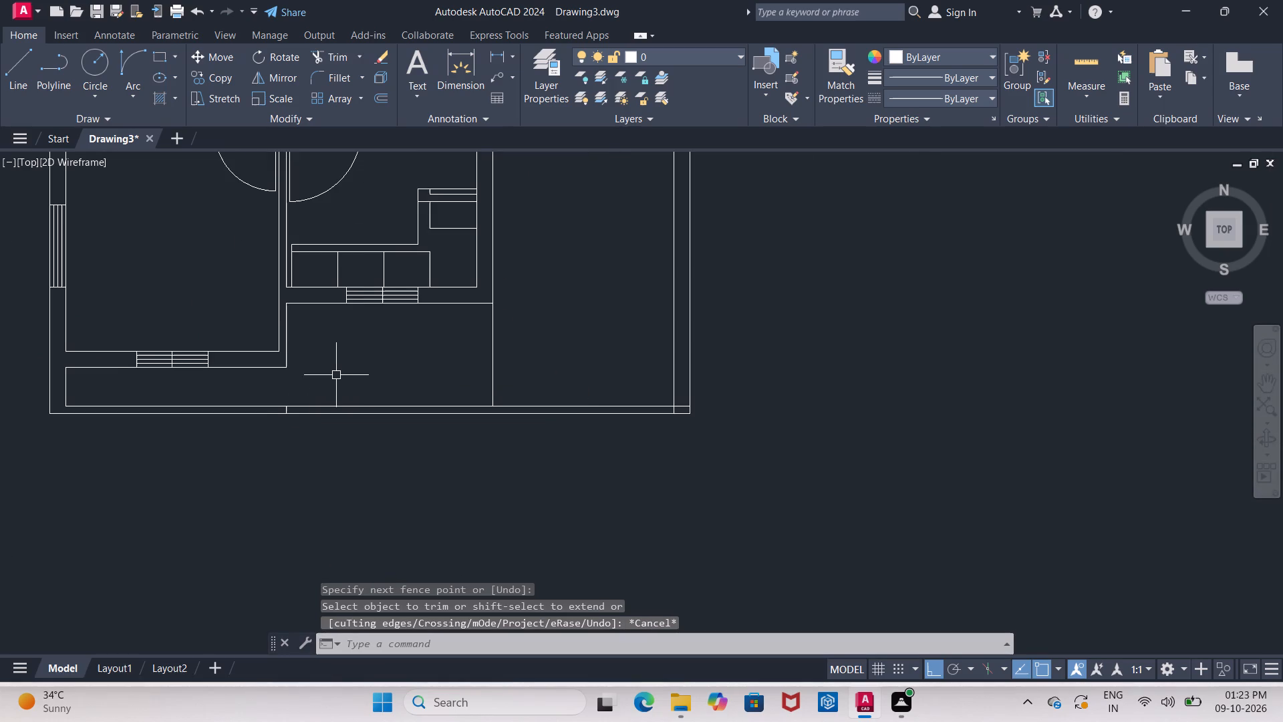
text(ex)
key(Return)
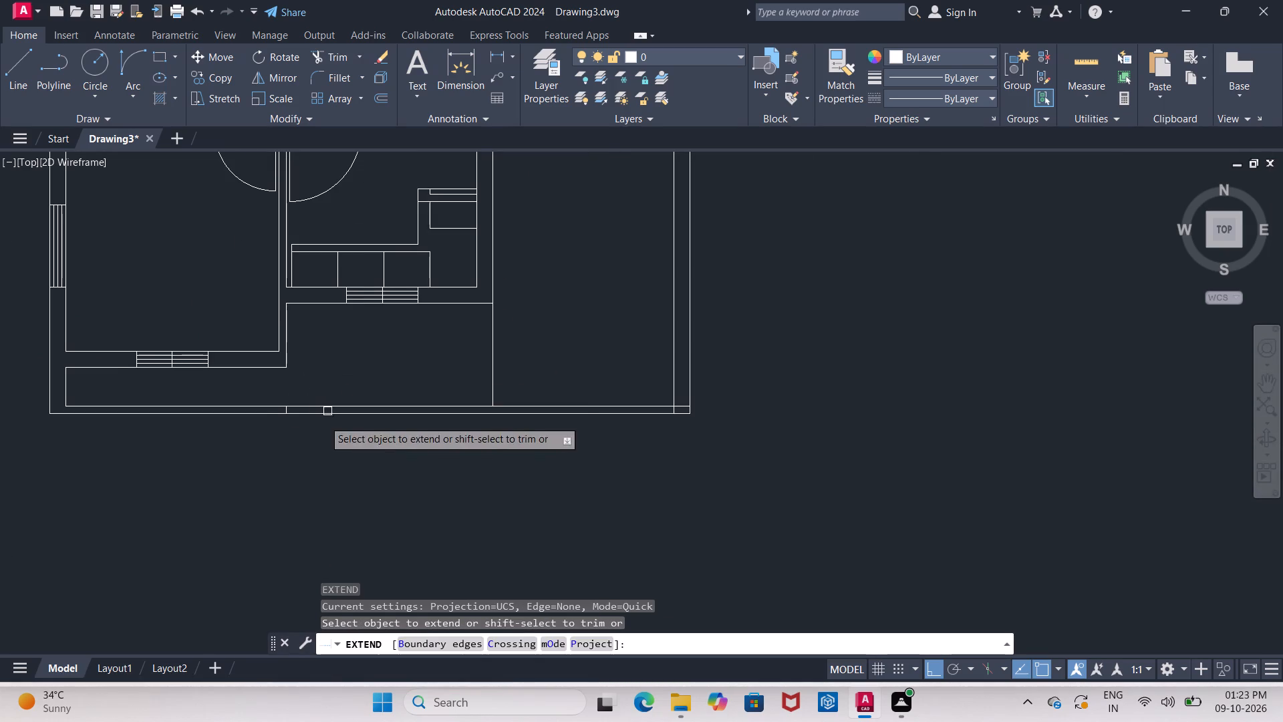
scroll(106, 406, up, 2)
middle_drag(484, 436, 309, 401)
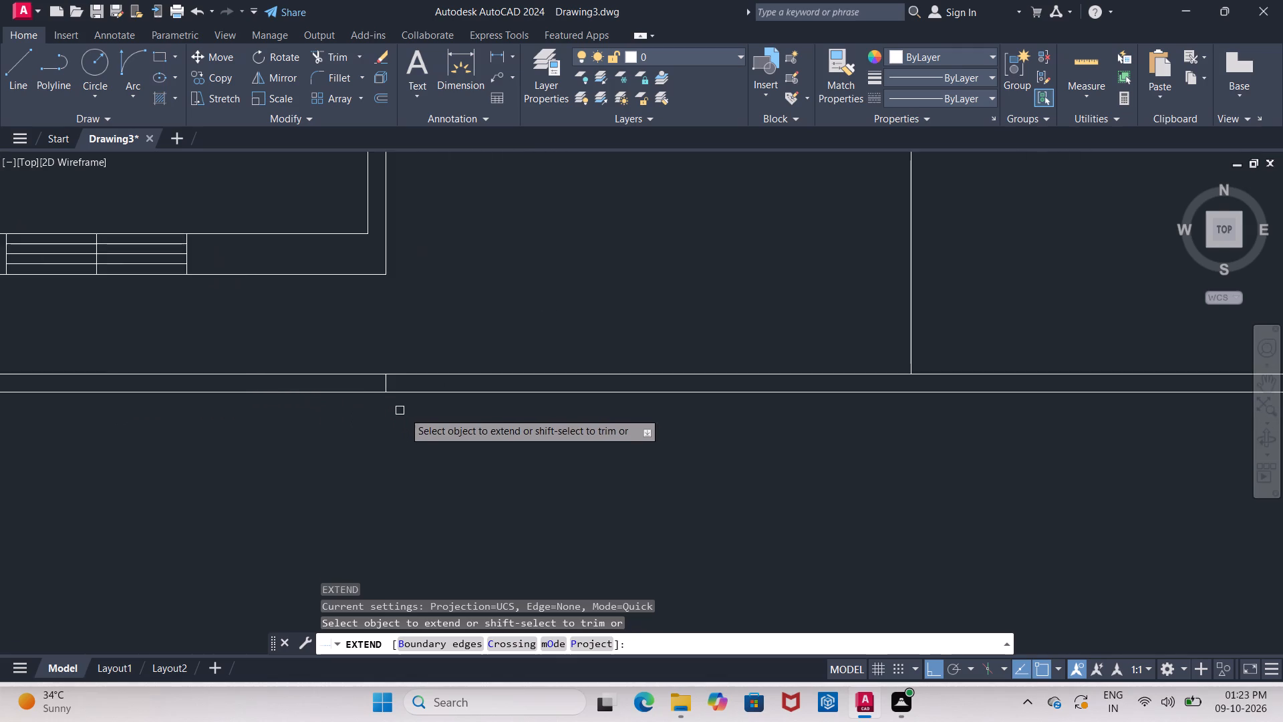
scroll(392, 406, up, 2)
middle_drag(380, 421, 355, 517)
scroll(355, 517, down, 1)
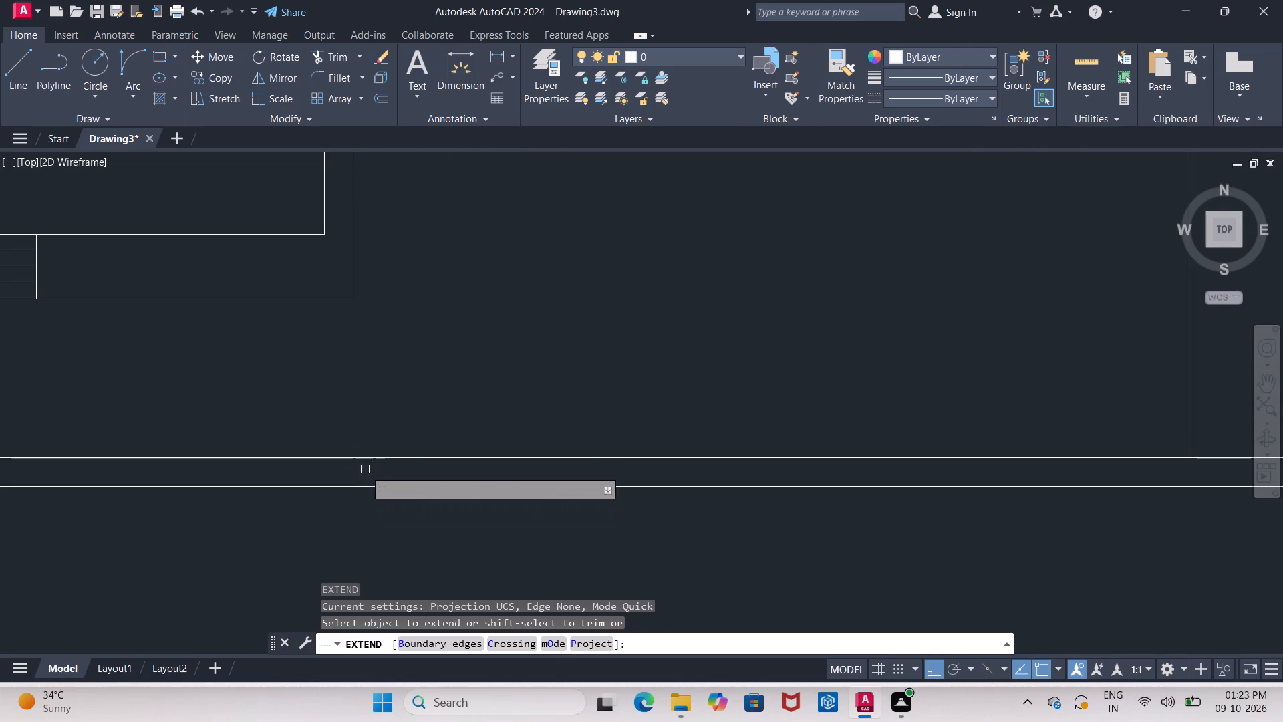
click(351, 466)
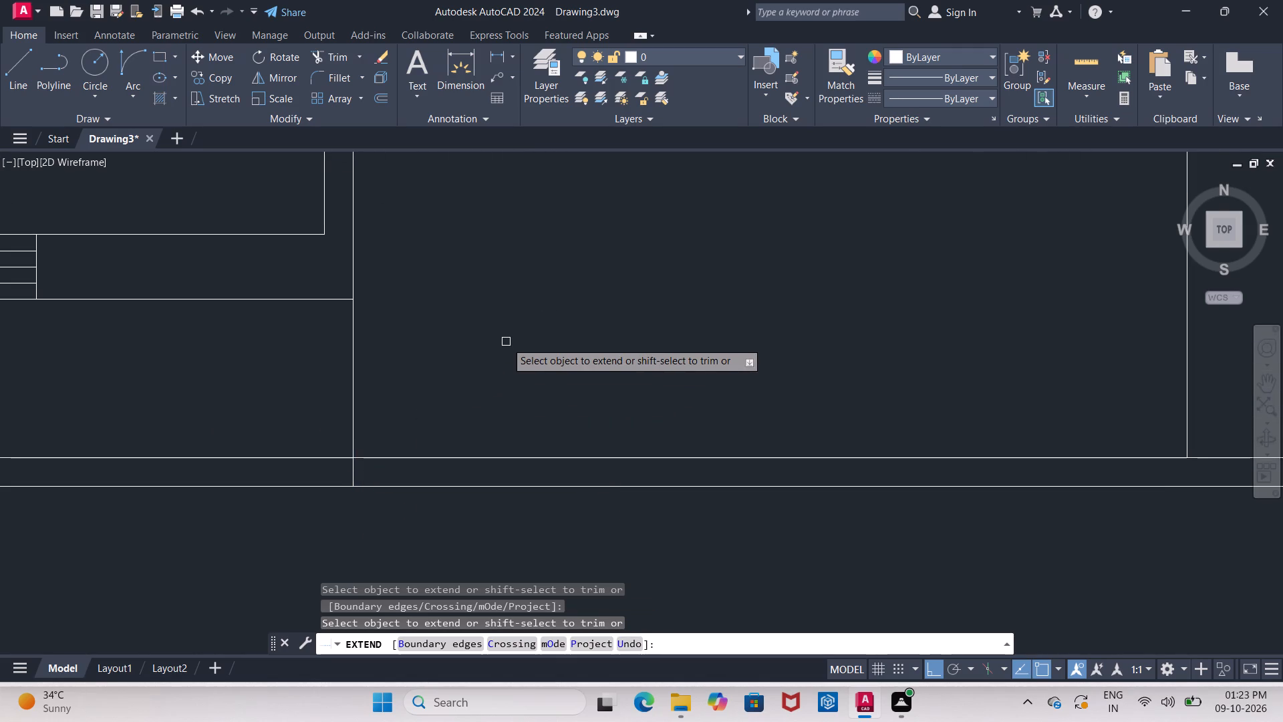
key(Escape)
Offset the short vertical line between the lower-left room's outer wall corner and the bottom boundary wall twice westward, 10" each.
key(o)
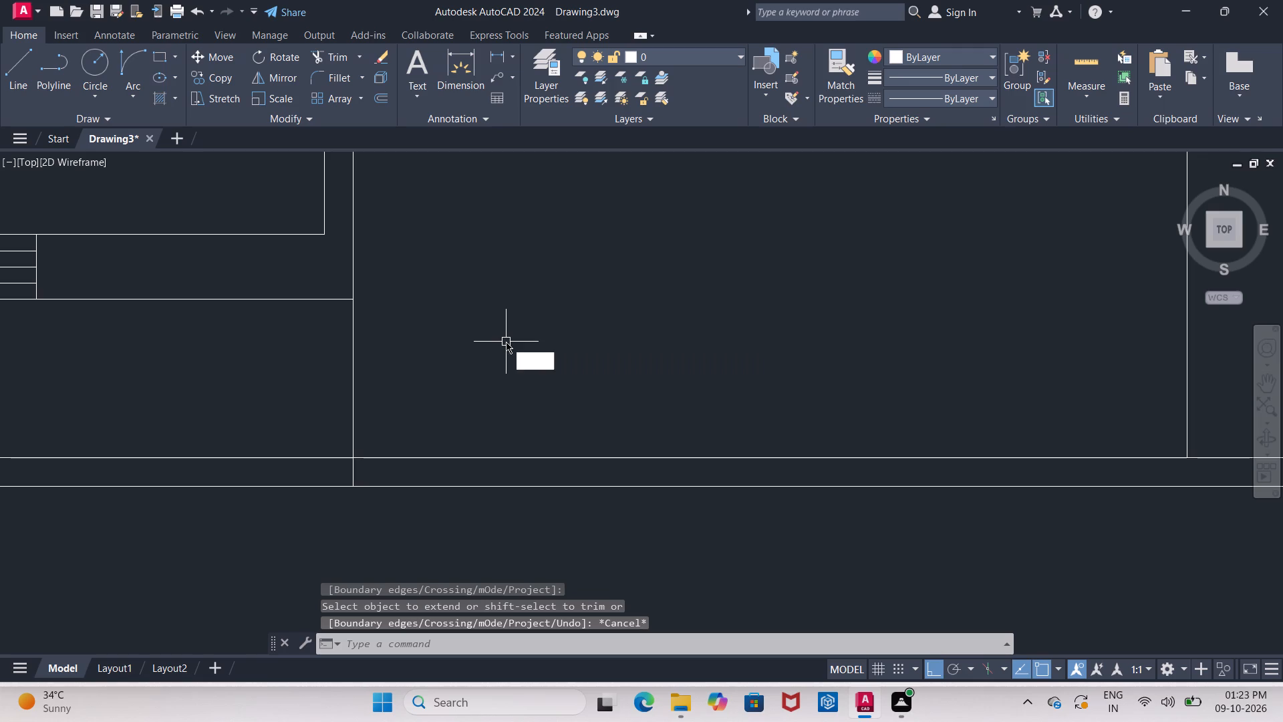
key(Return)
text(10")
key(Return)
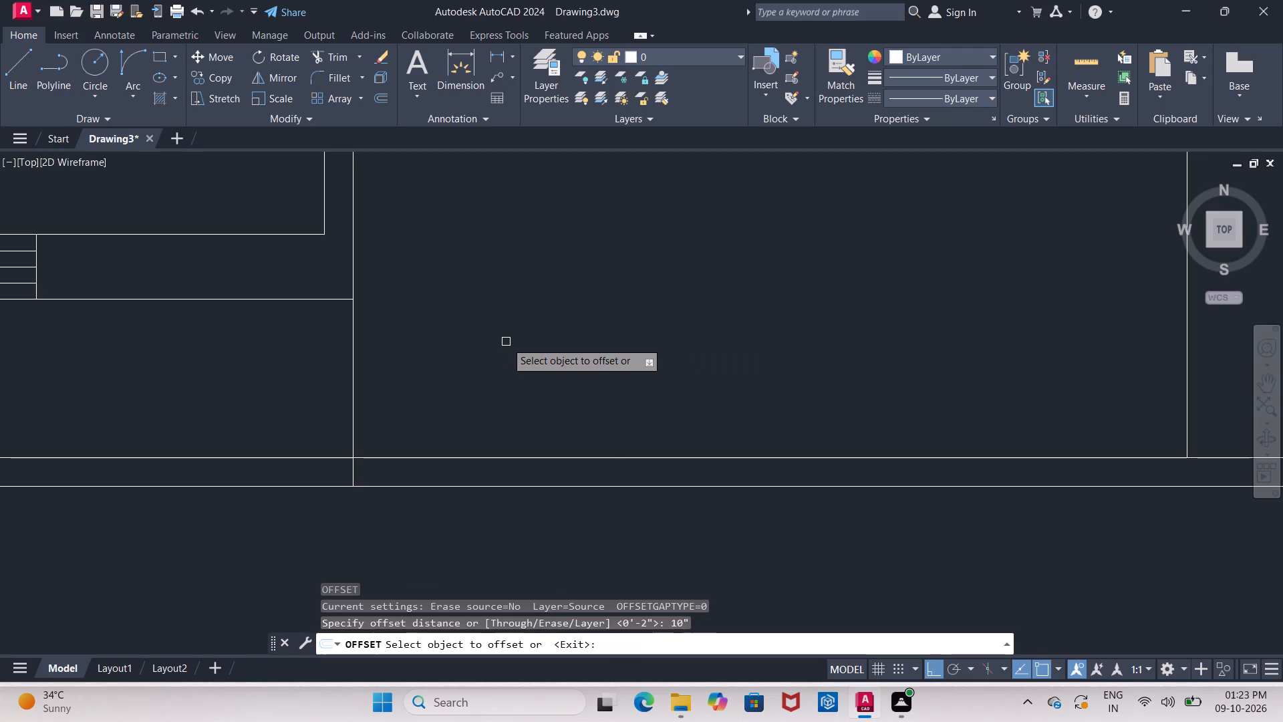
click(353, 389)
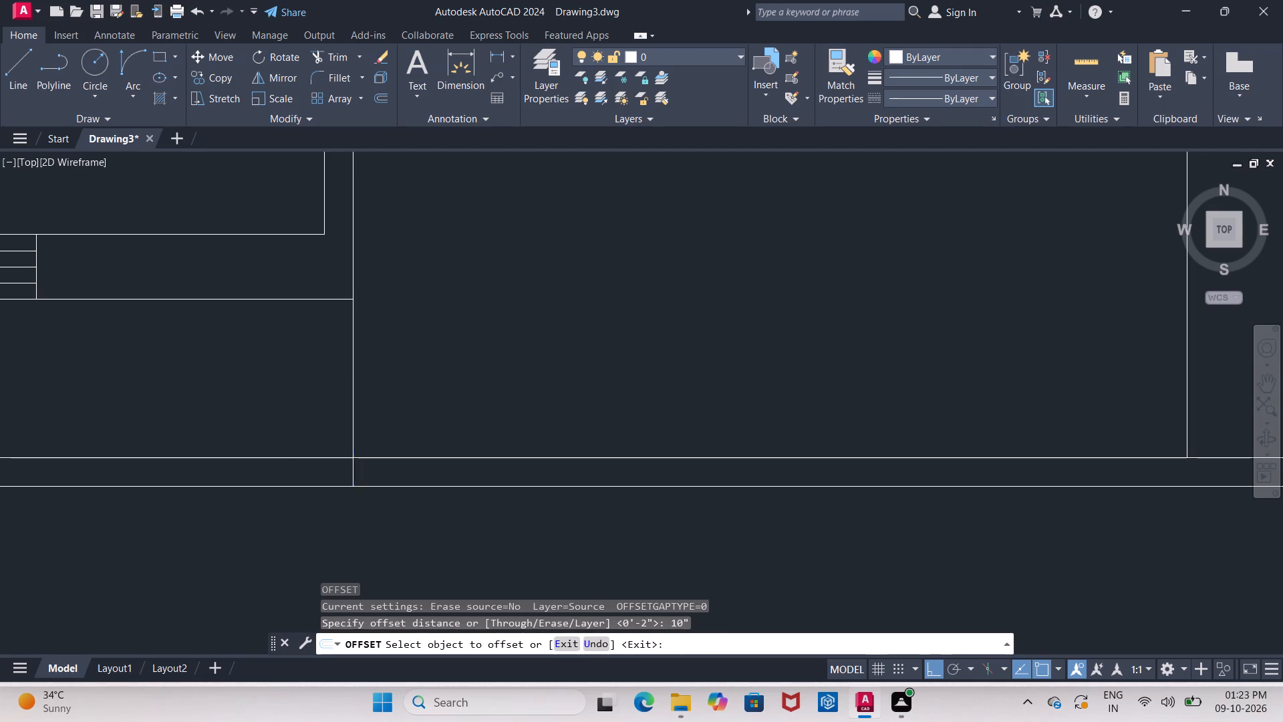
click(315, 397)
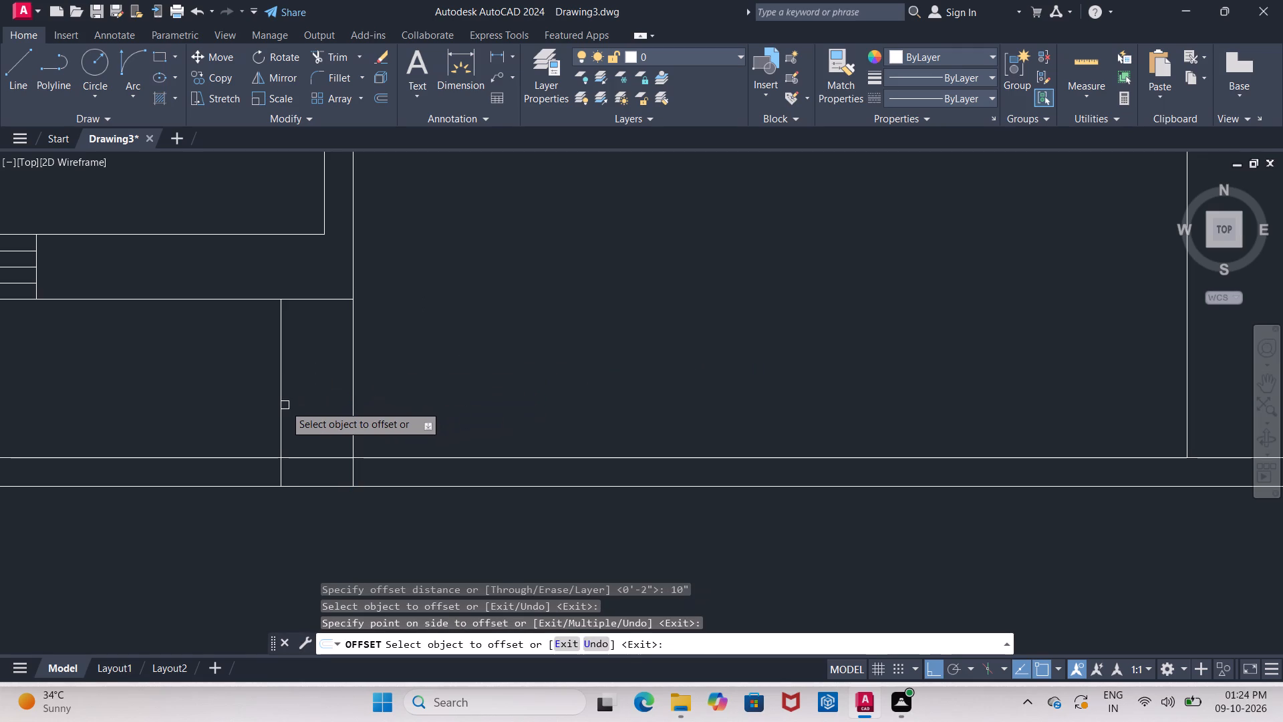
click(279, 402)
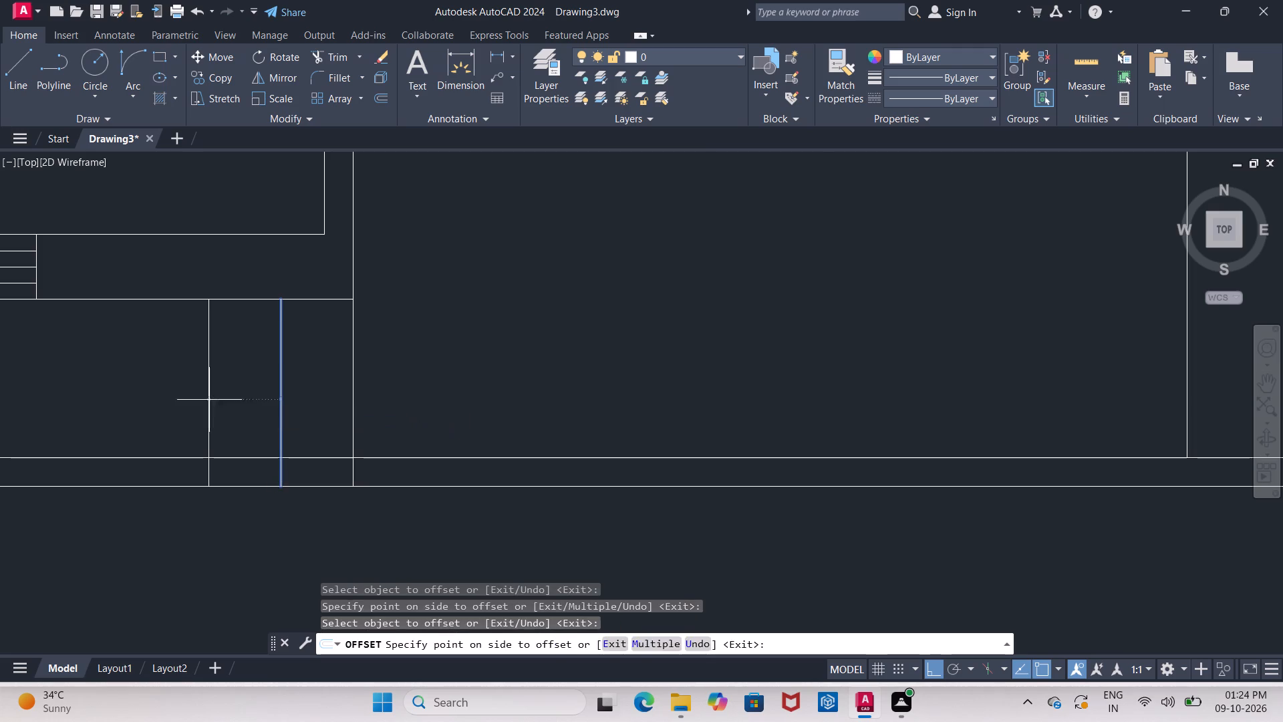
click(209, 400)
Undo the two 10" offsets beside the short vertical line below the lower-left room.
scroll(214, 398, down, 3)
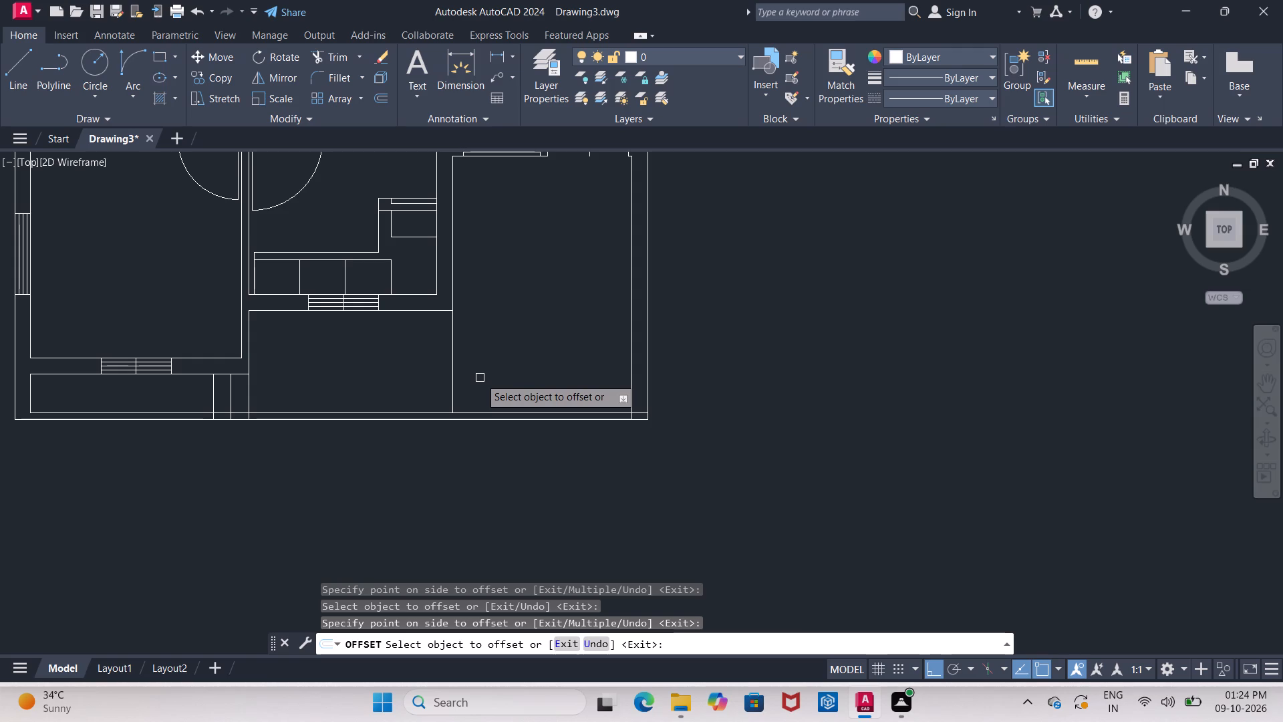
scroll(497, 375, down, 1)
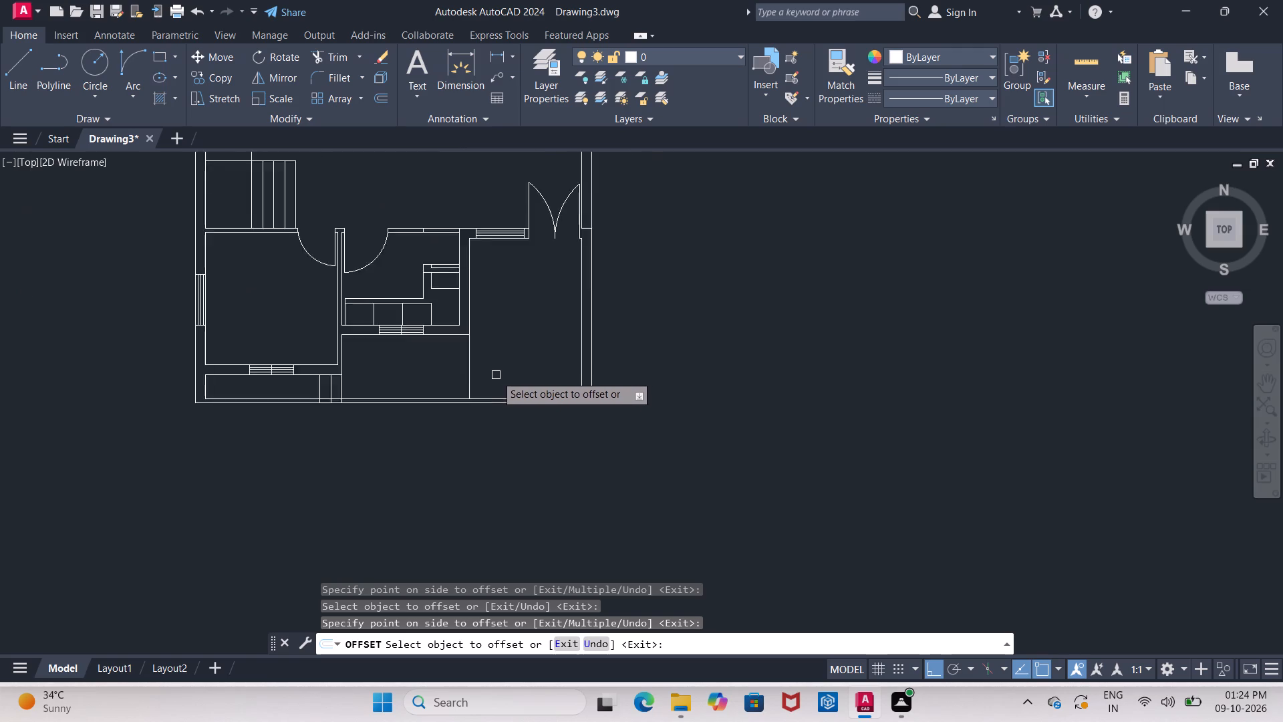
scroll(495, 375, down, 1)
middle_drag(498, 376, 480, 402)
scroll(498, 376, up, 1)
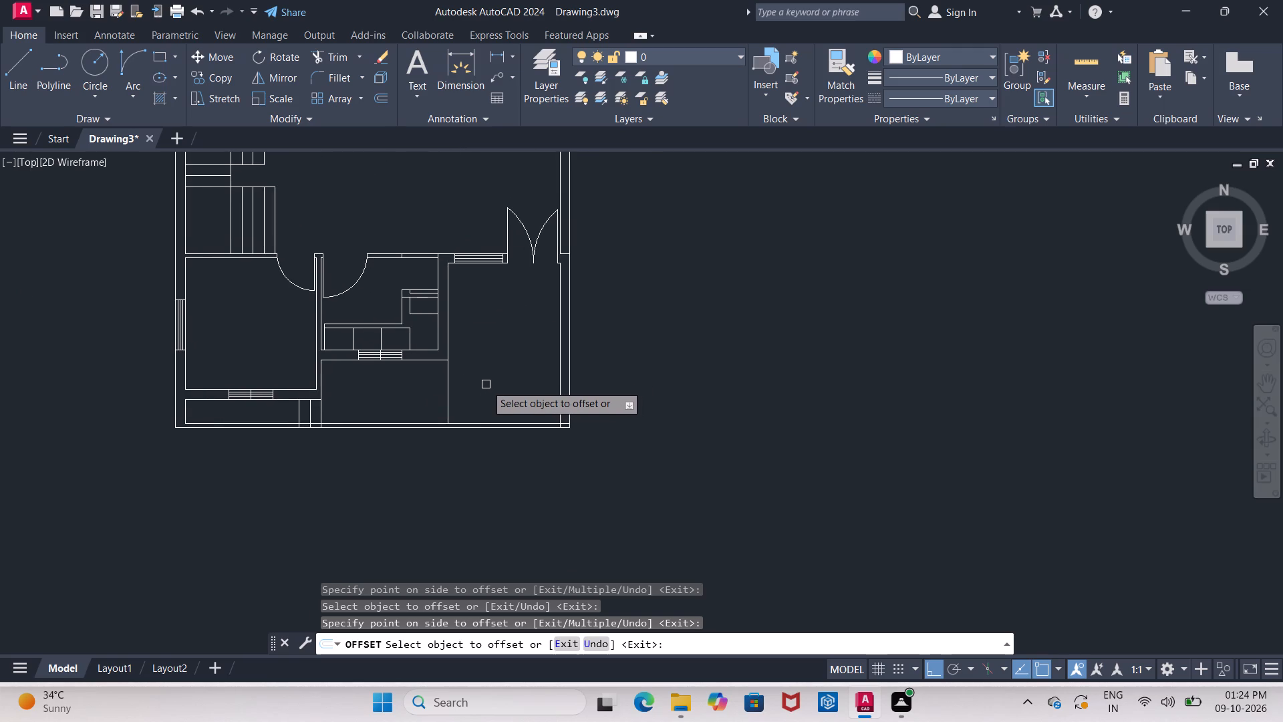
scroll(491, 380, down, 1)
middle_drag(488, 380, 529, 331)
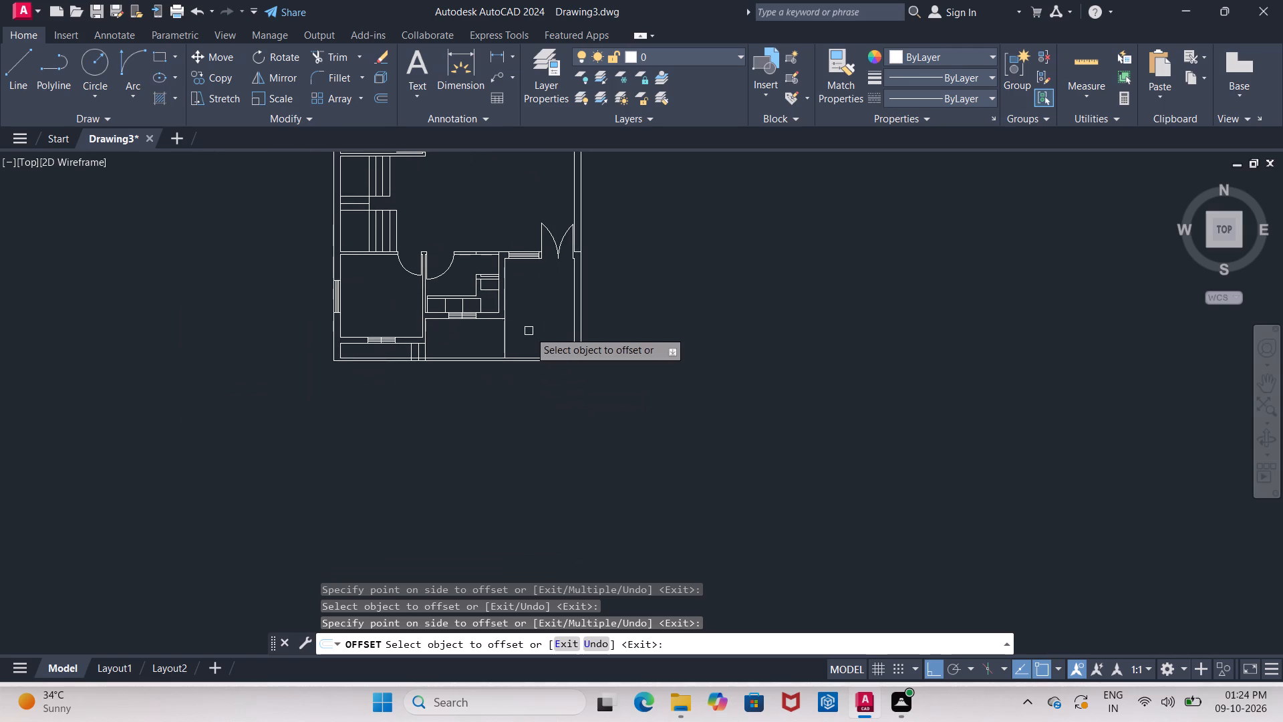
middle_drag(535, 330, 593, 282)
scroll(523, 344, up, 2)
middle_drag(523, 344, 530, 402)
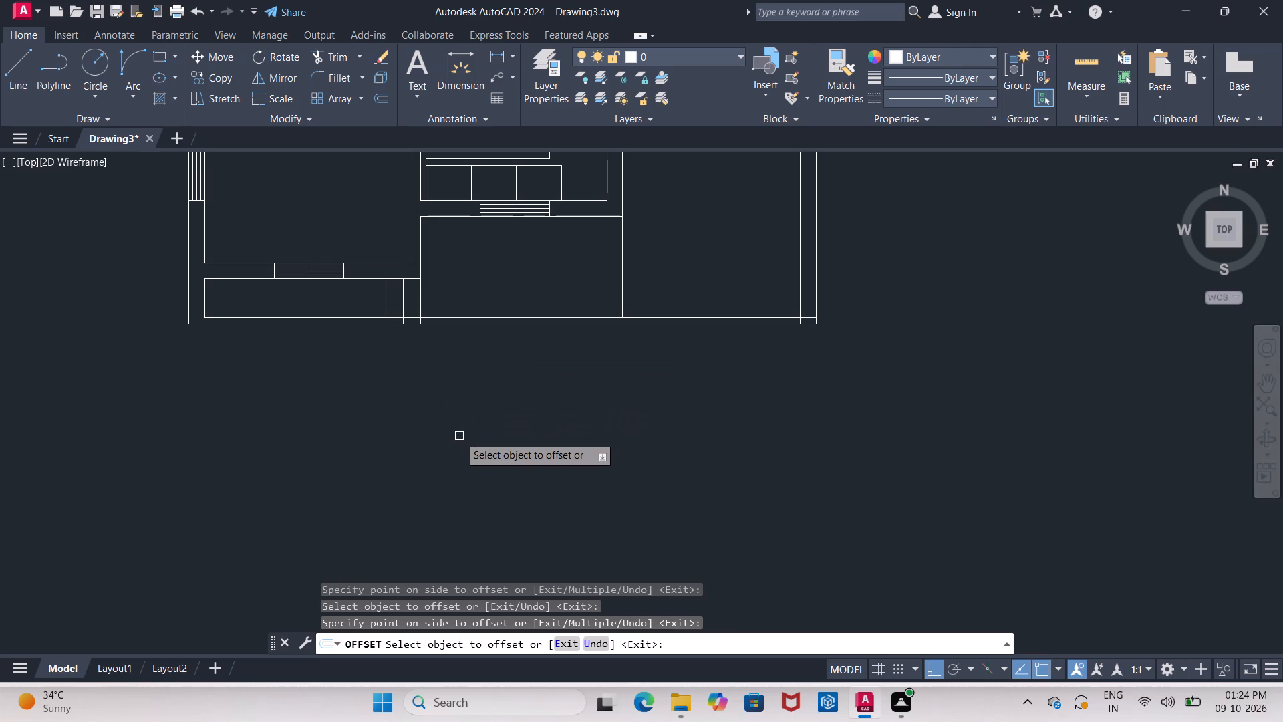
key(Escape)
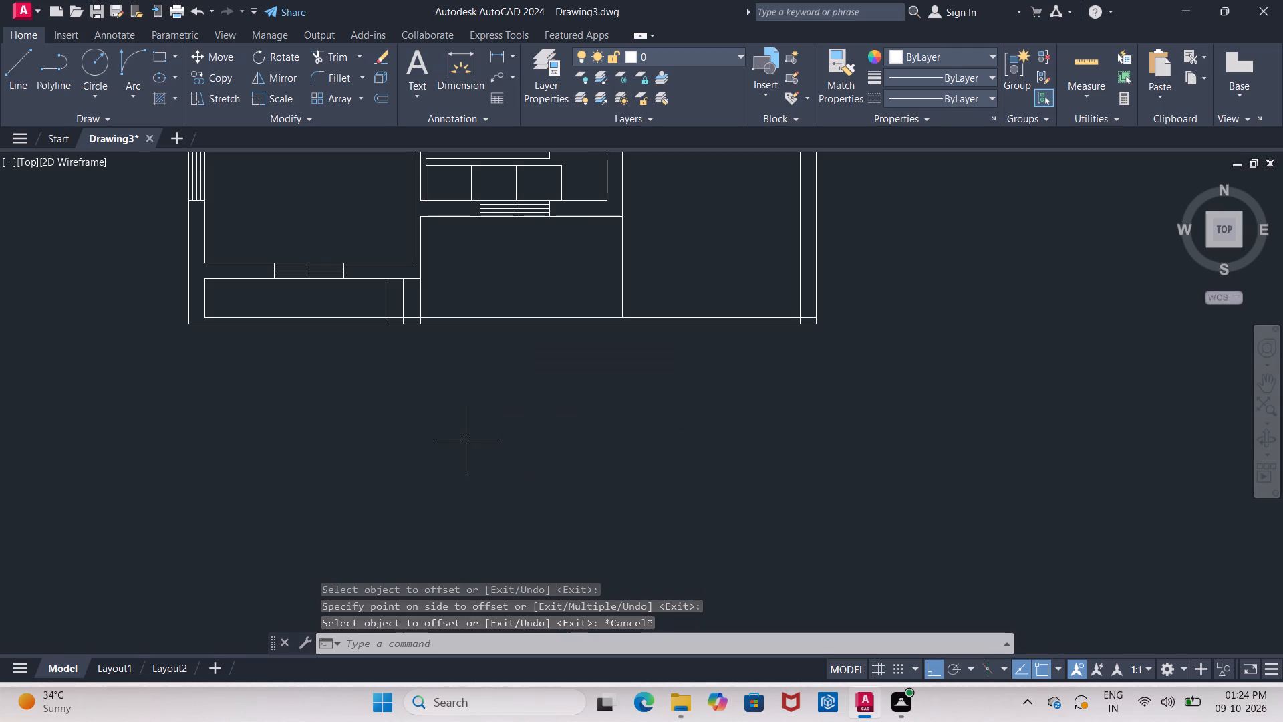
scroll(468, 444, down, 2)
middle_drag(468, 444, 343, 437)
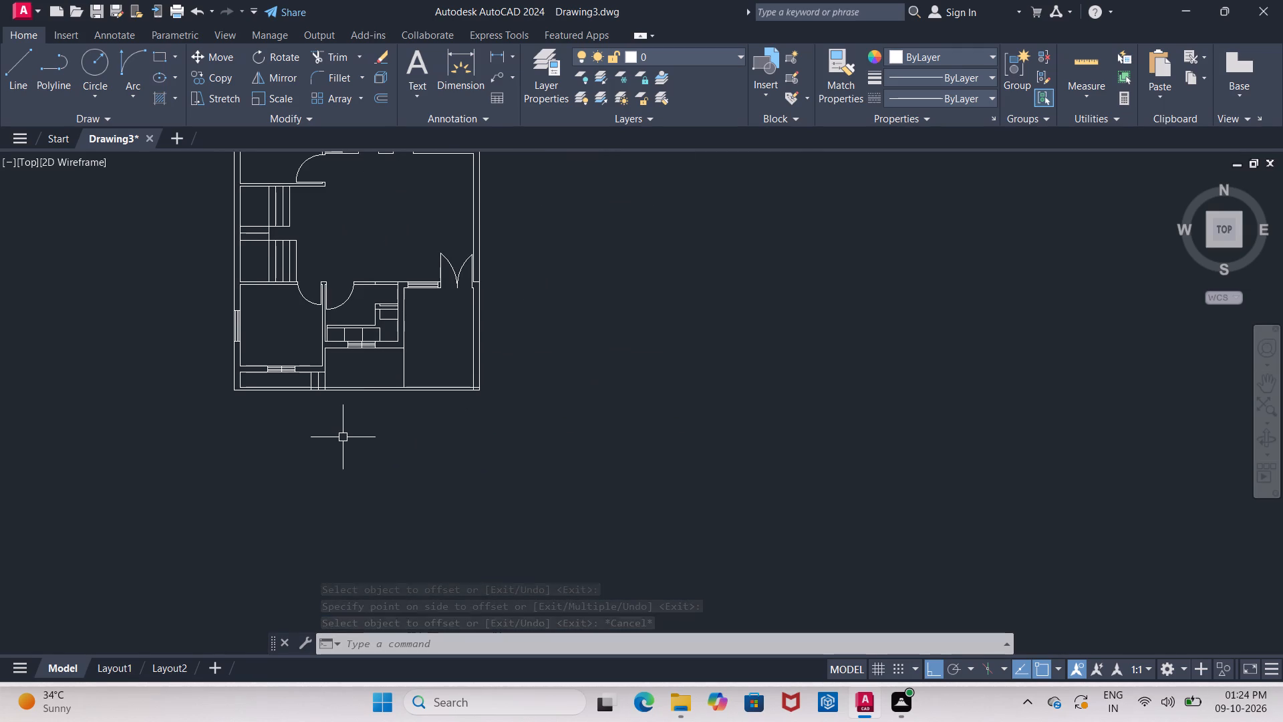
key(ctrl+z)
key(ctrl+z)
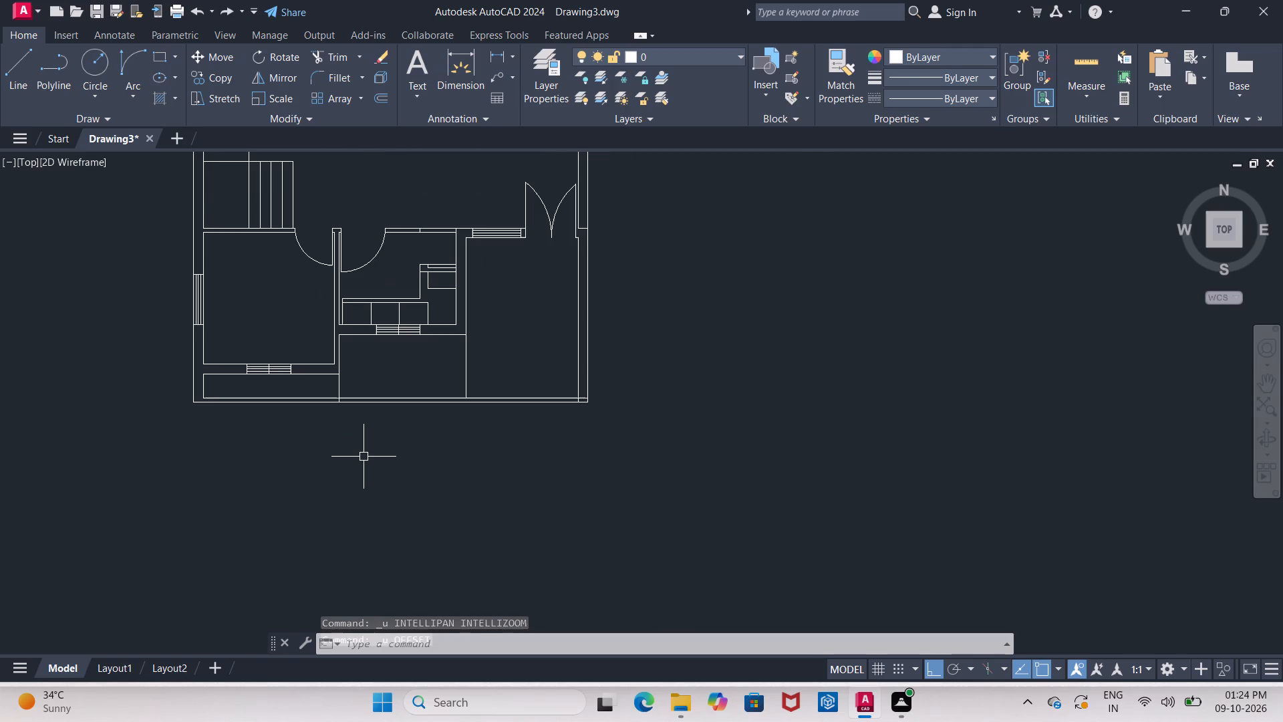
Erase the short vertical line joining the lower-left room's outer wall corner to the bottom boundary wall.
scroll(376, 384, up, 2)
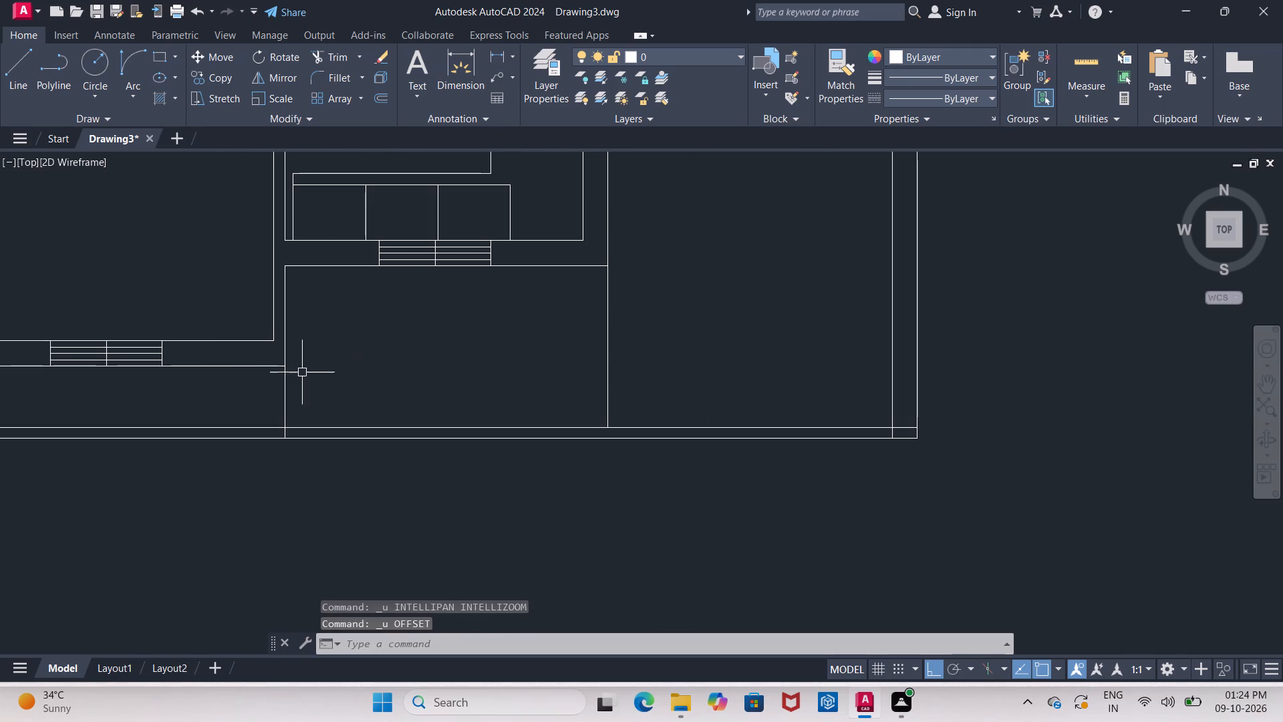
click(285, 388)
key(Delete)
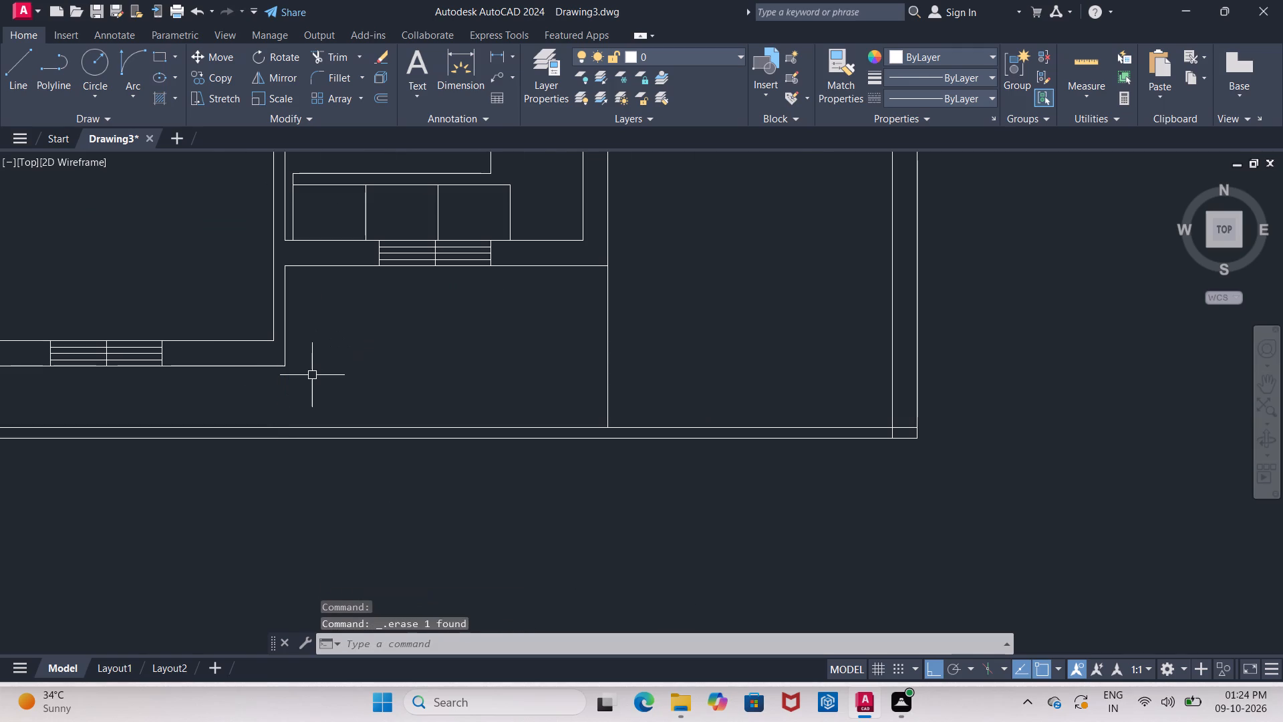
Offset the vertical line between the kitchen's outer wall corner and the bottom boundary wall twice westward, 10" each.
middle_drag(369, 348, 182, 371)
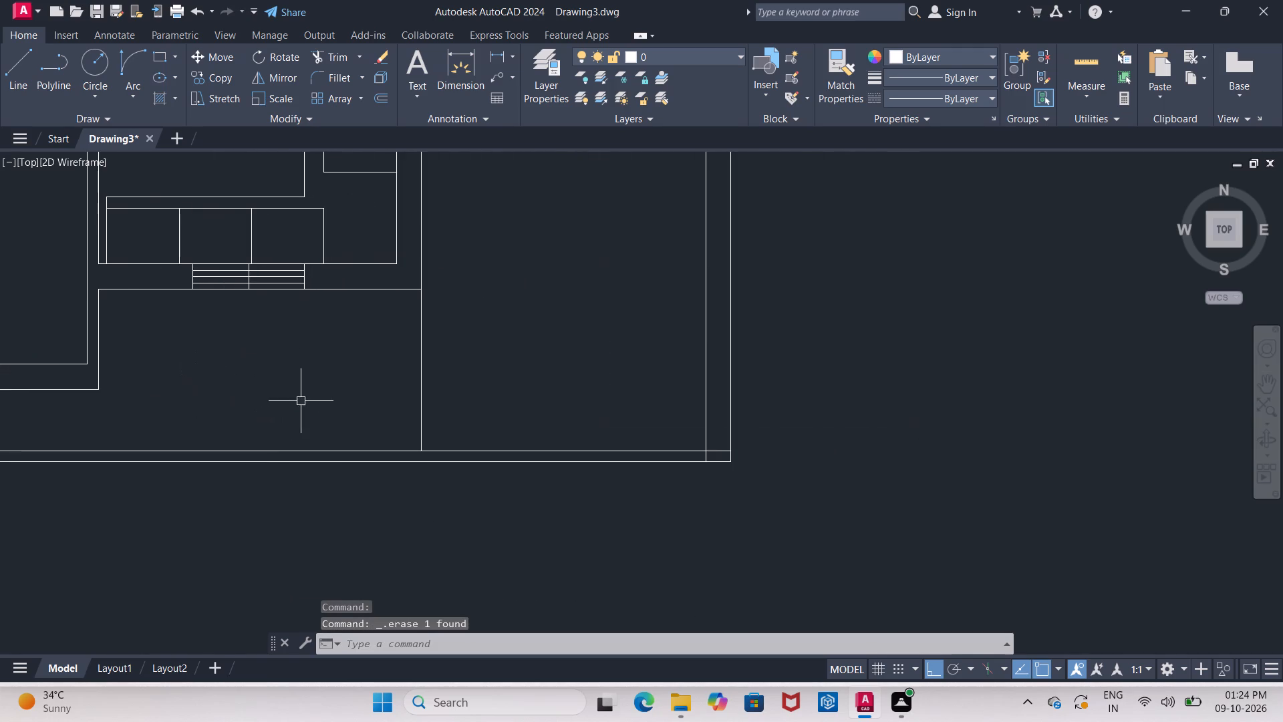
key(o)
key(Return)
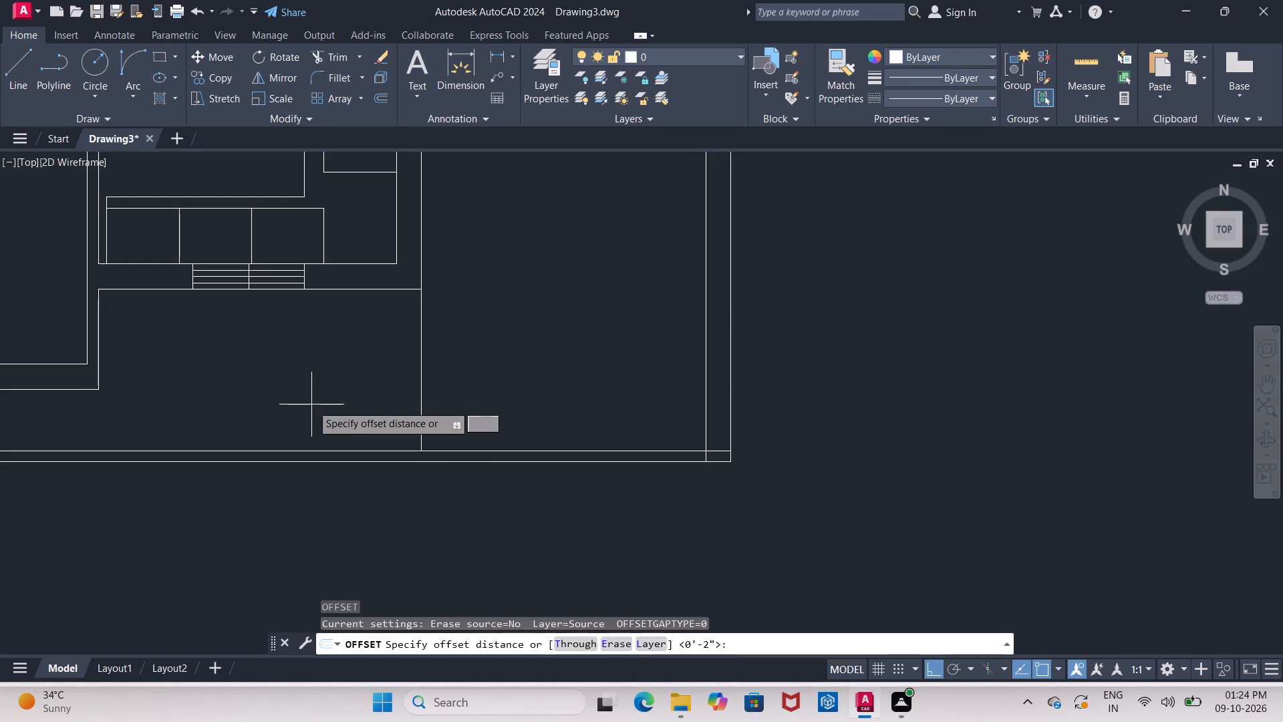
text(10")
key(Return)
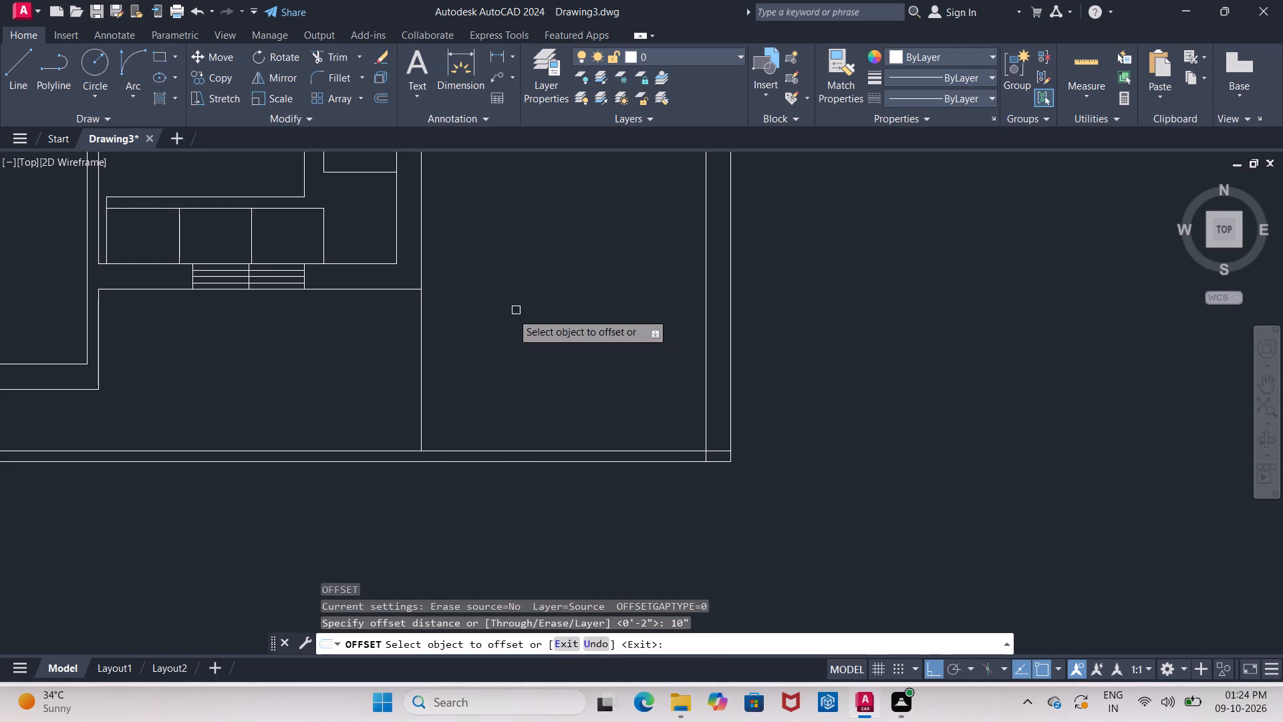
click(419, 412)
drag(382, 420, 376, 421)
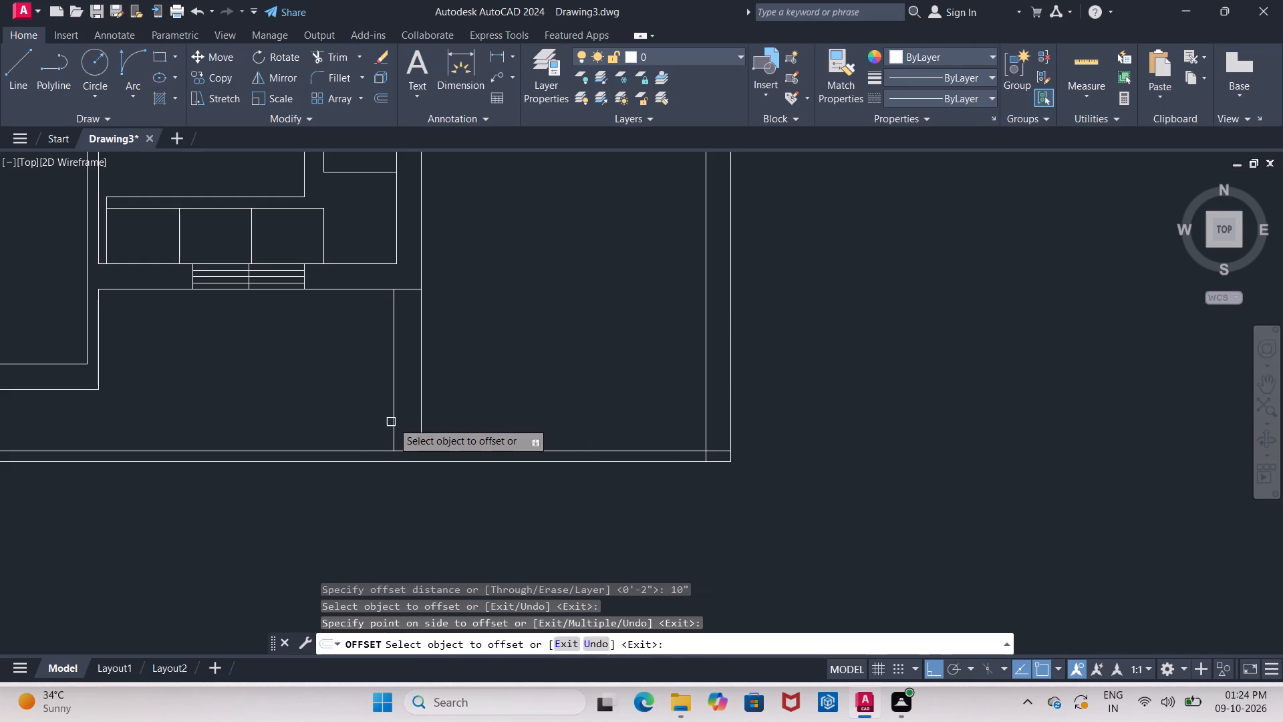
click(393, 422)
click(318, 411)
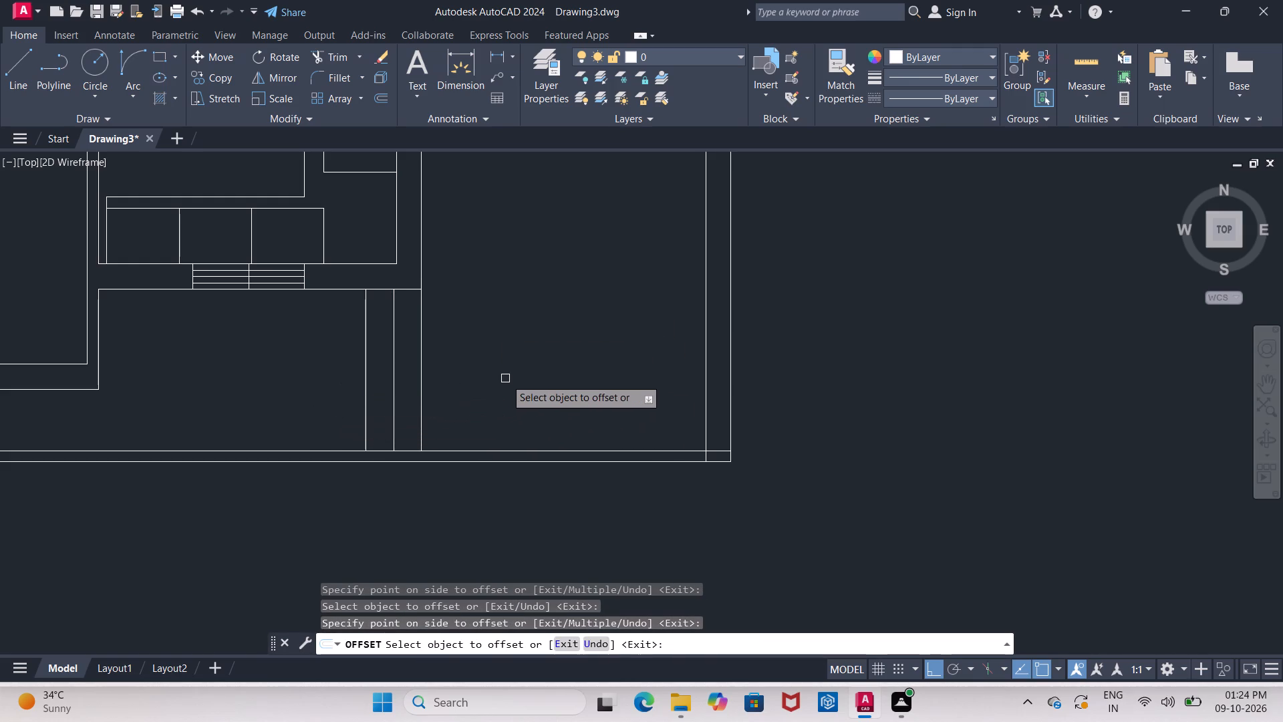
key(Escape)
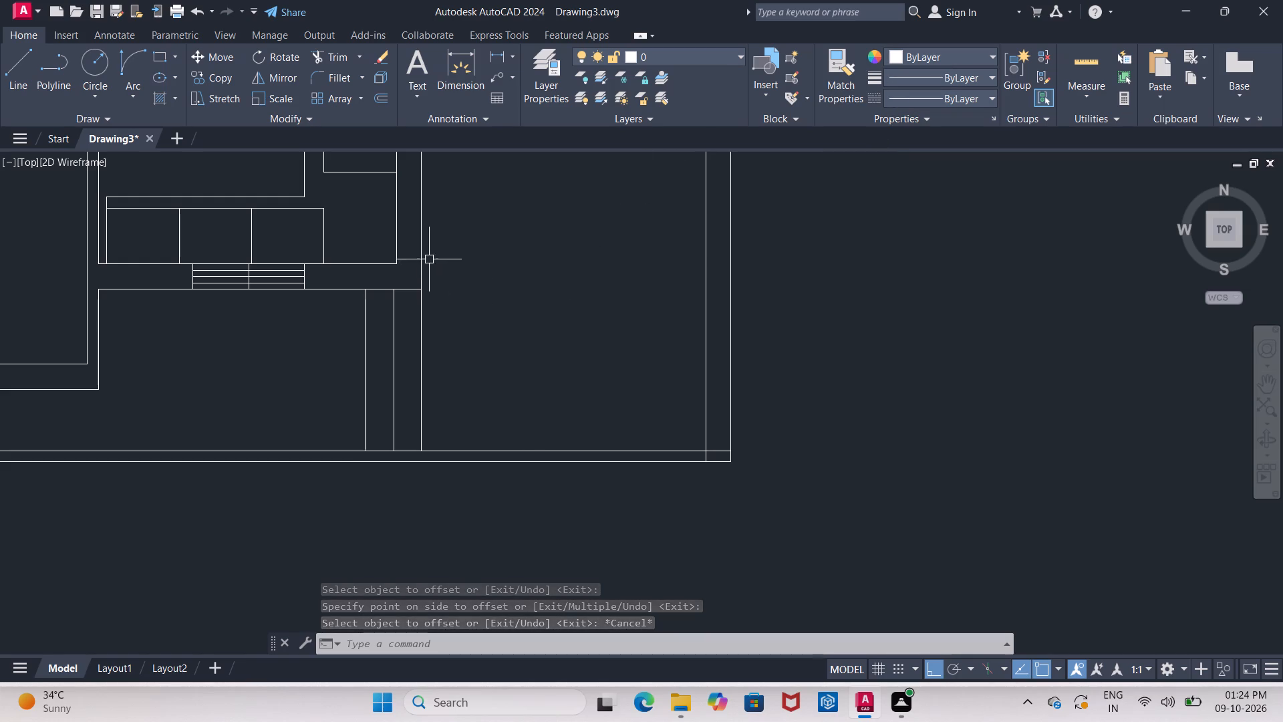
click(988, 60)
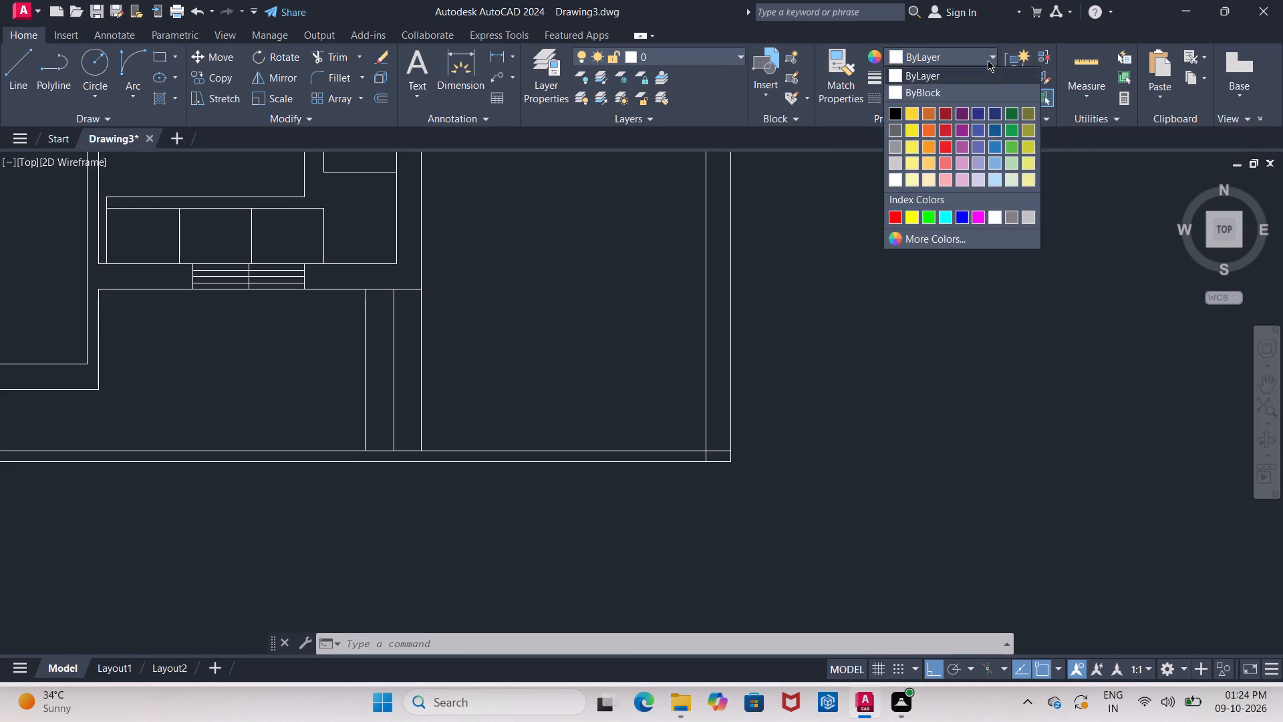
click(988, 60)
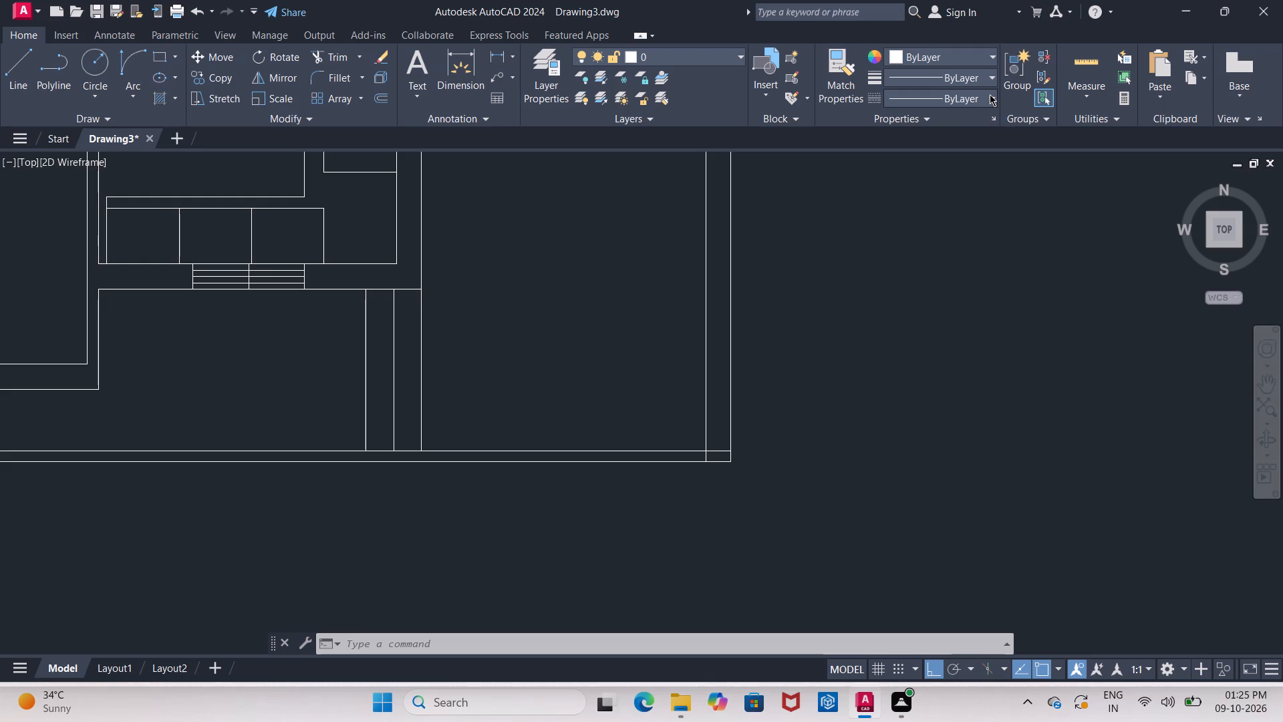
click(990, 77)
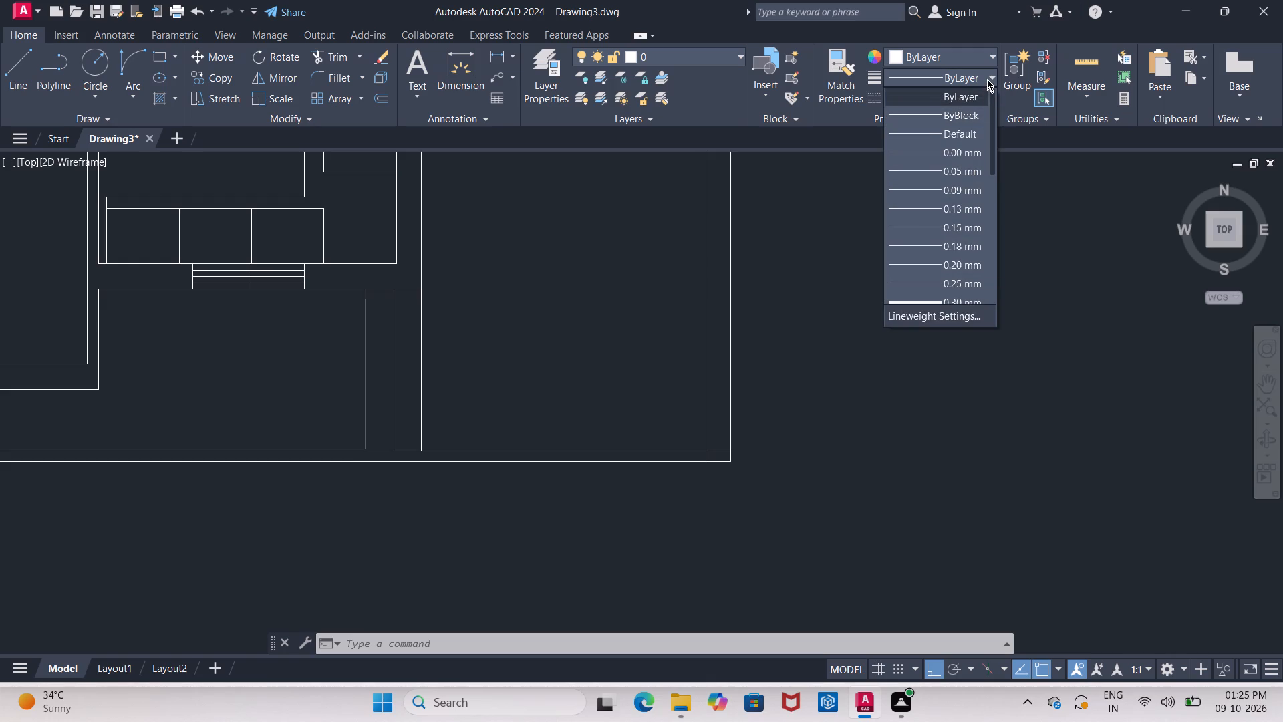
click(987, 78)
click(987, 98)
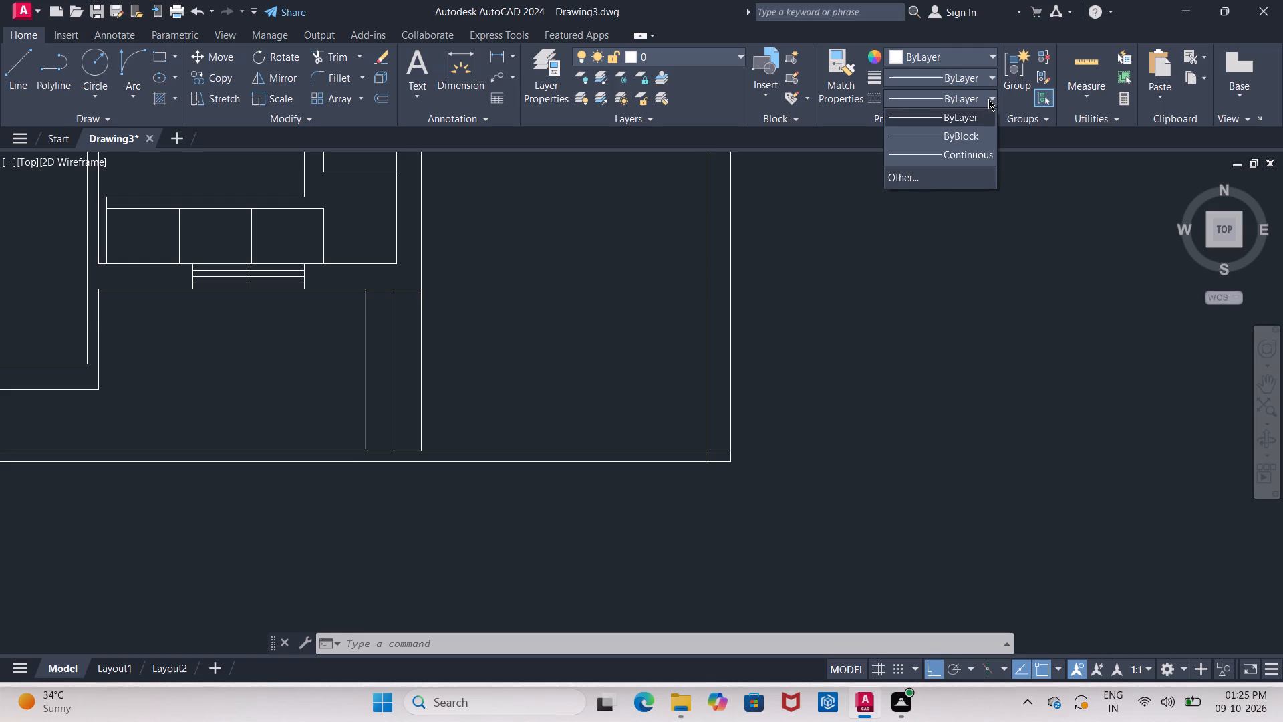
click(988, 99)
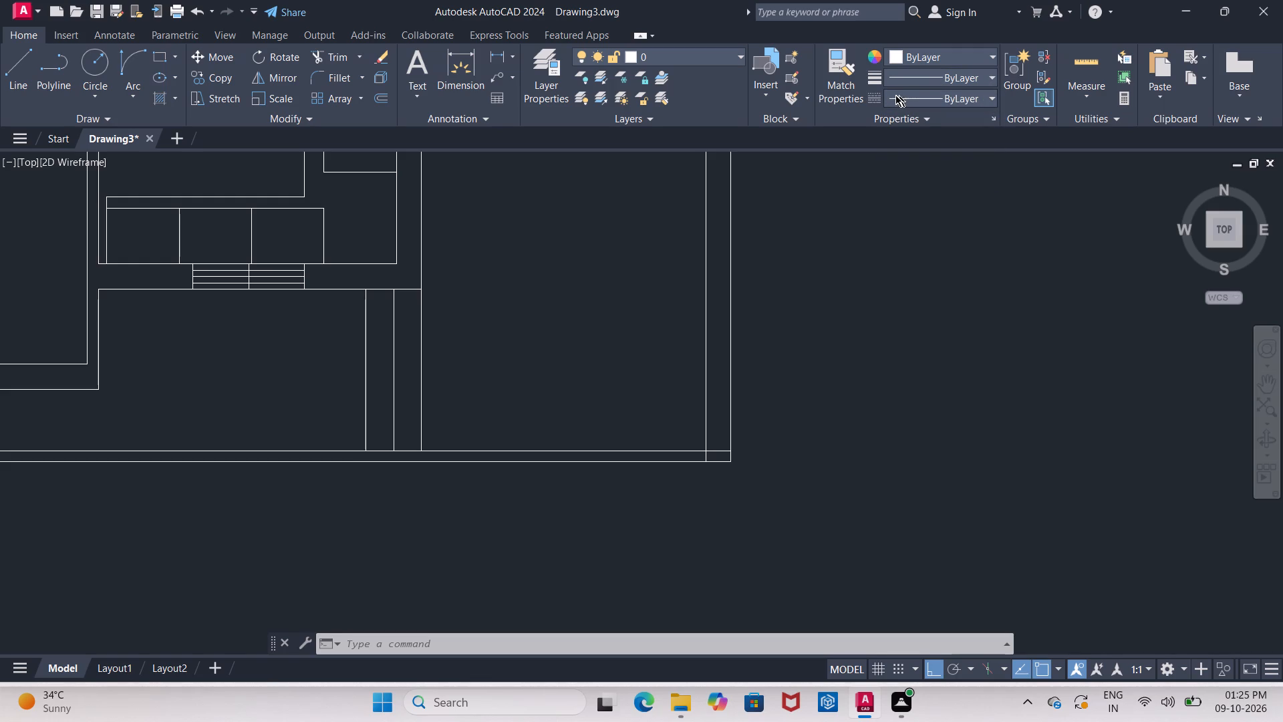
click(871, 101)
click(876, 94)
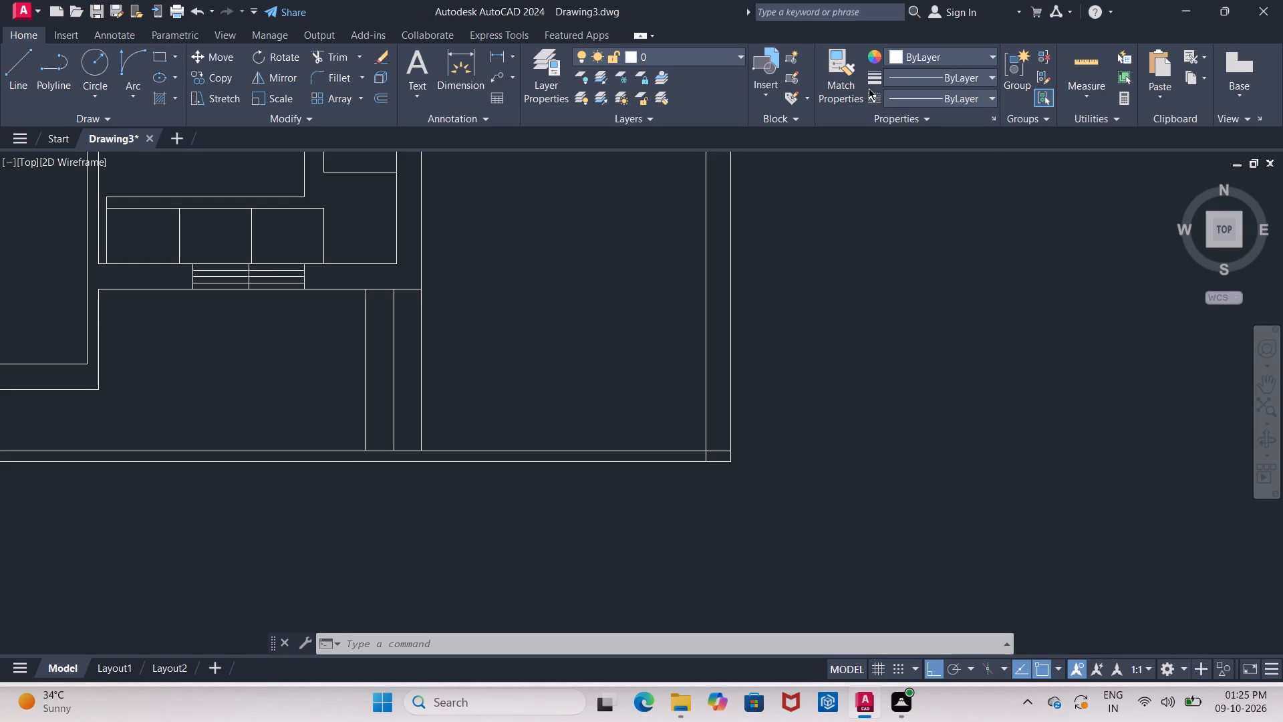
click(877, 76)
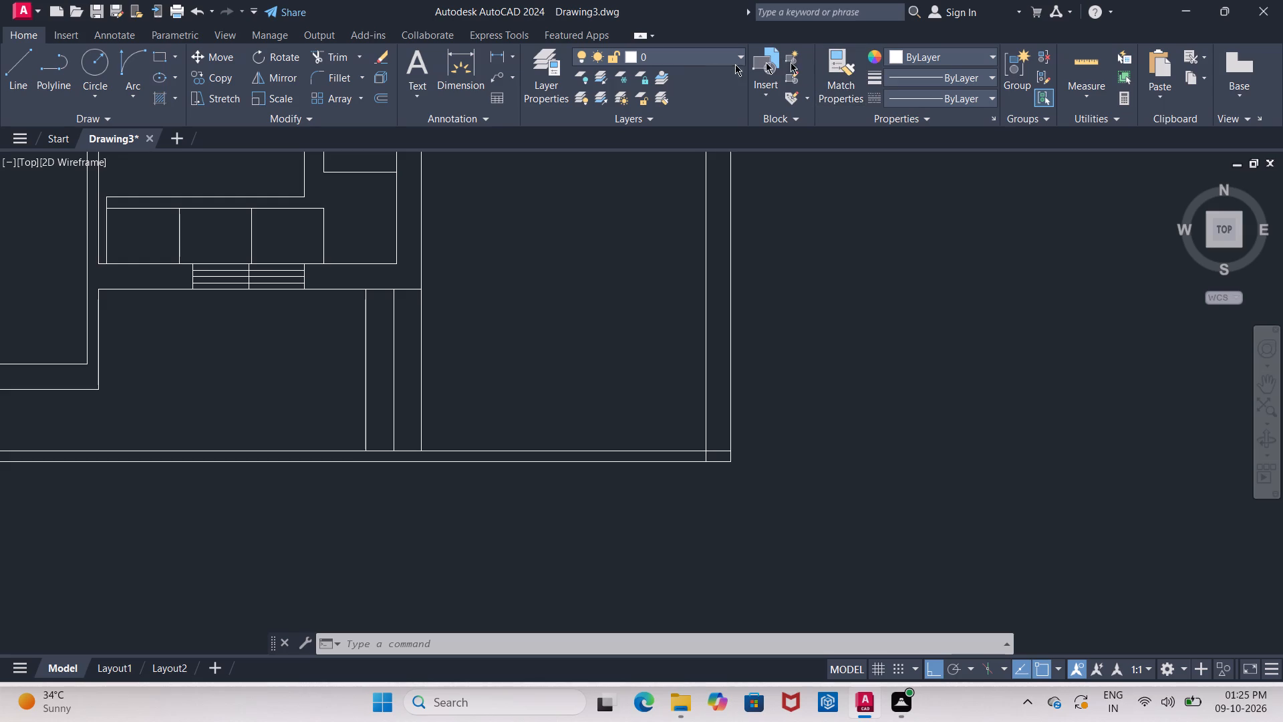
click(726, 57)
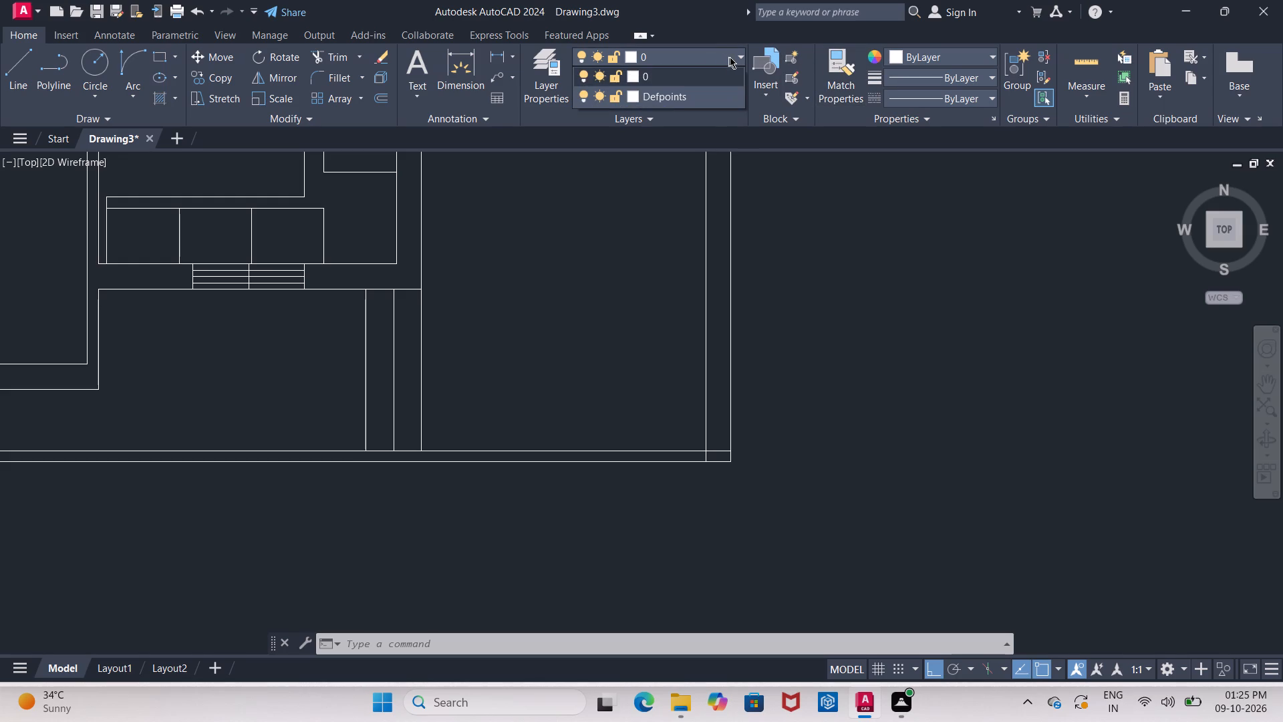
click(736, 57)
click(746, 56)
Load the ACAD_ISO03W100 linetype and assign it to the Defpoints layer.
click(545, 74)
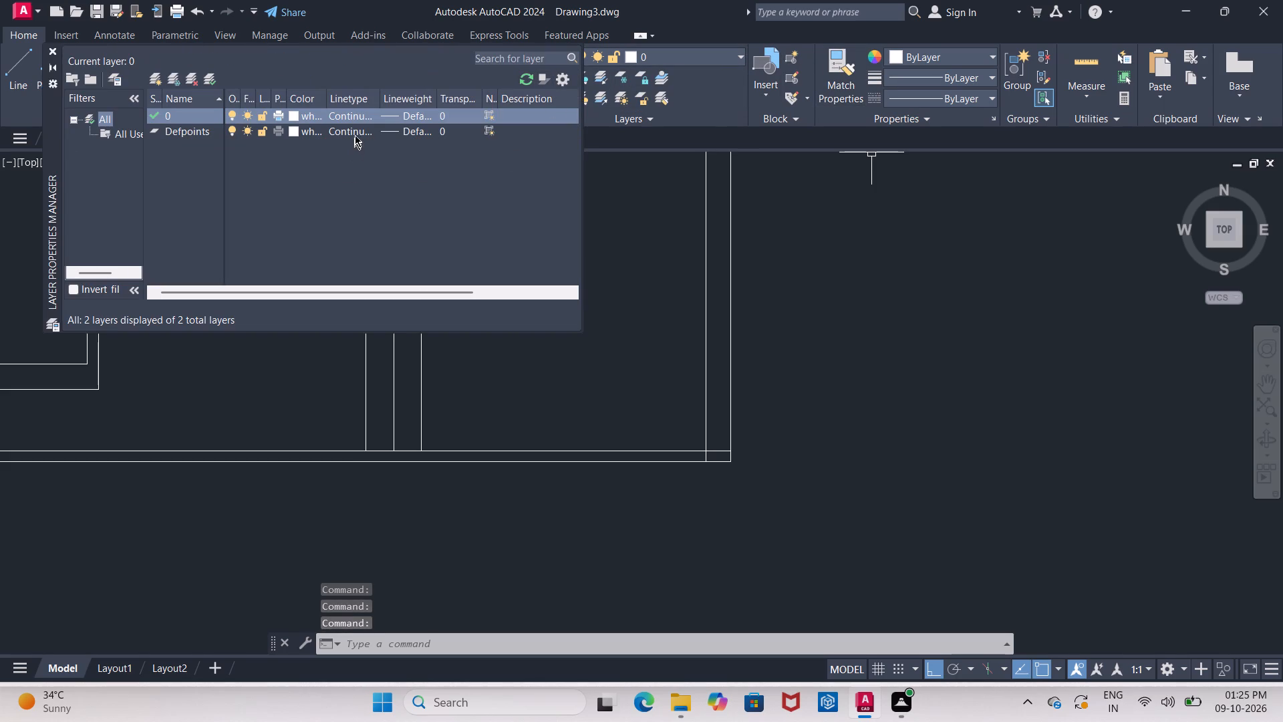
click(361, 132)
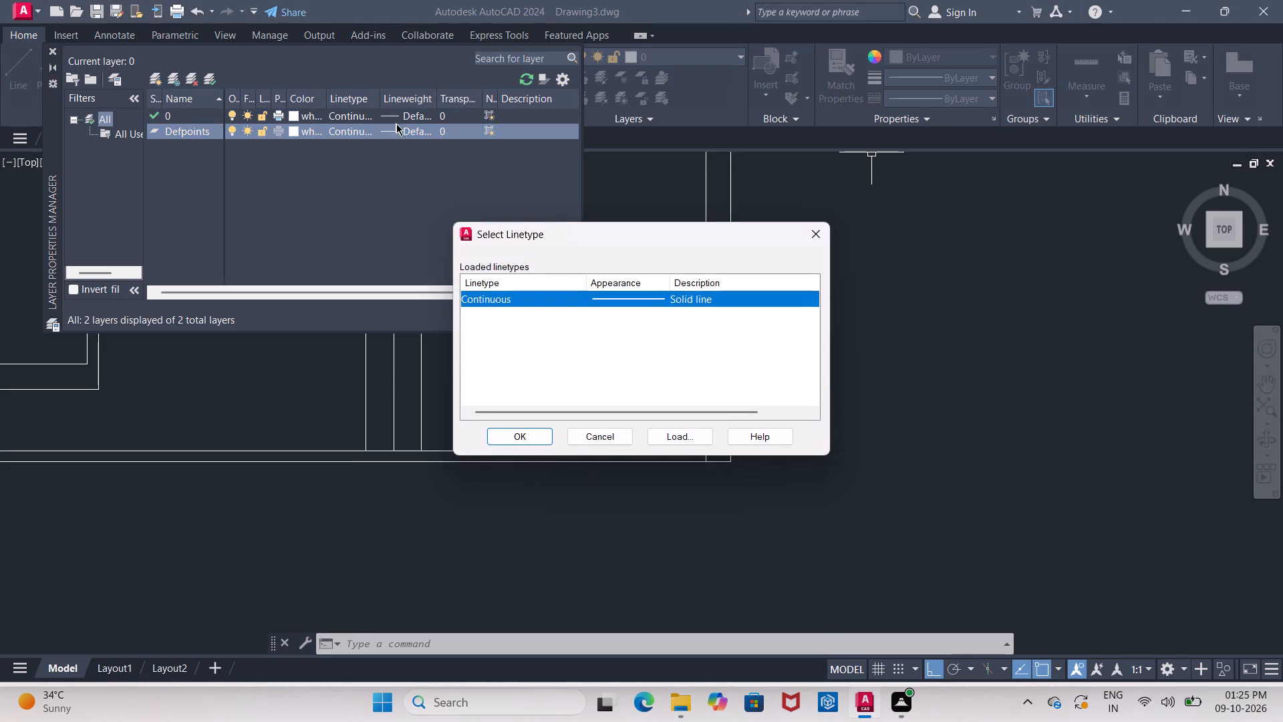
click(677, 429)
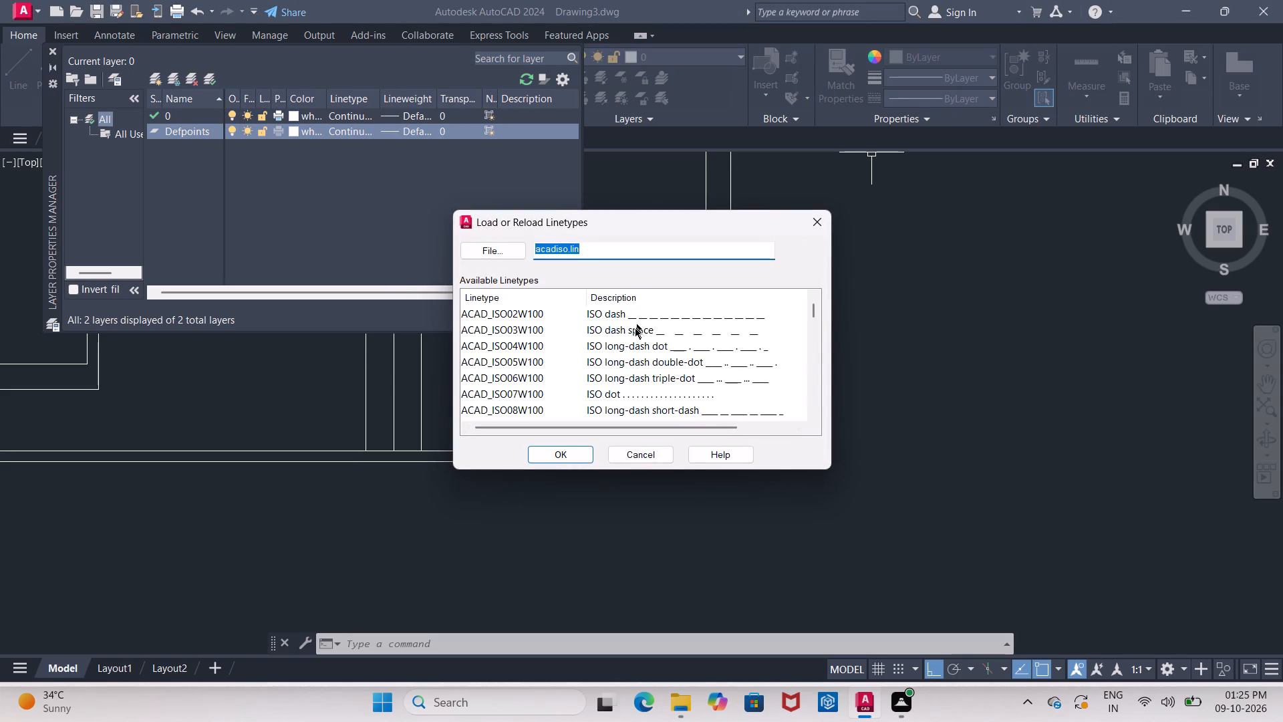
click(635, 330)
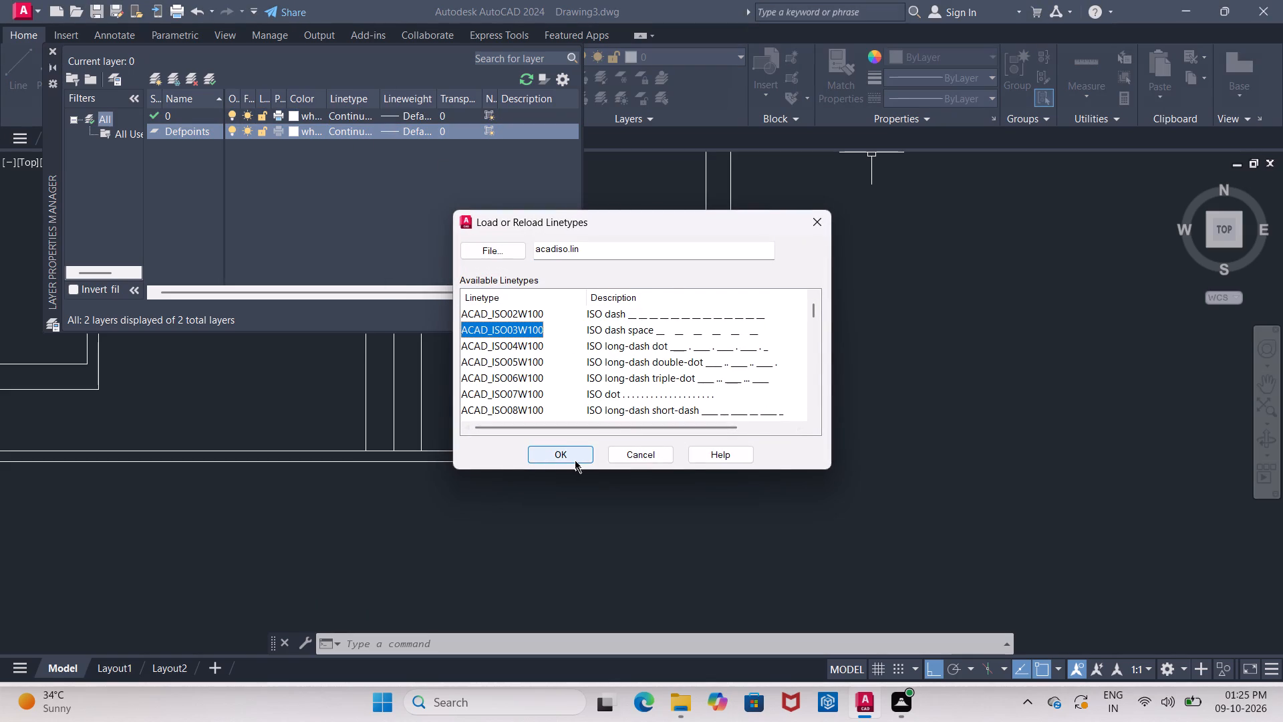
click(575, 459)
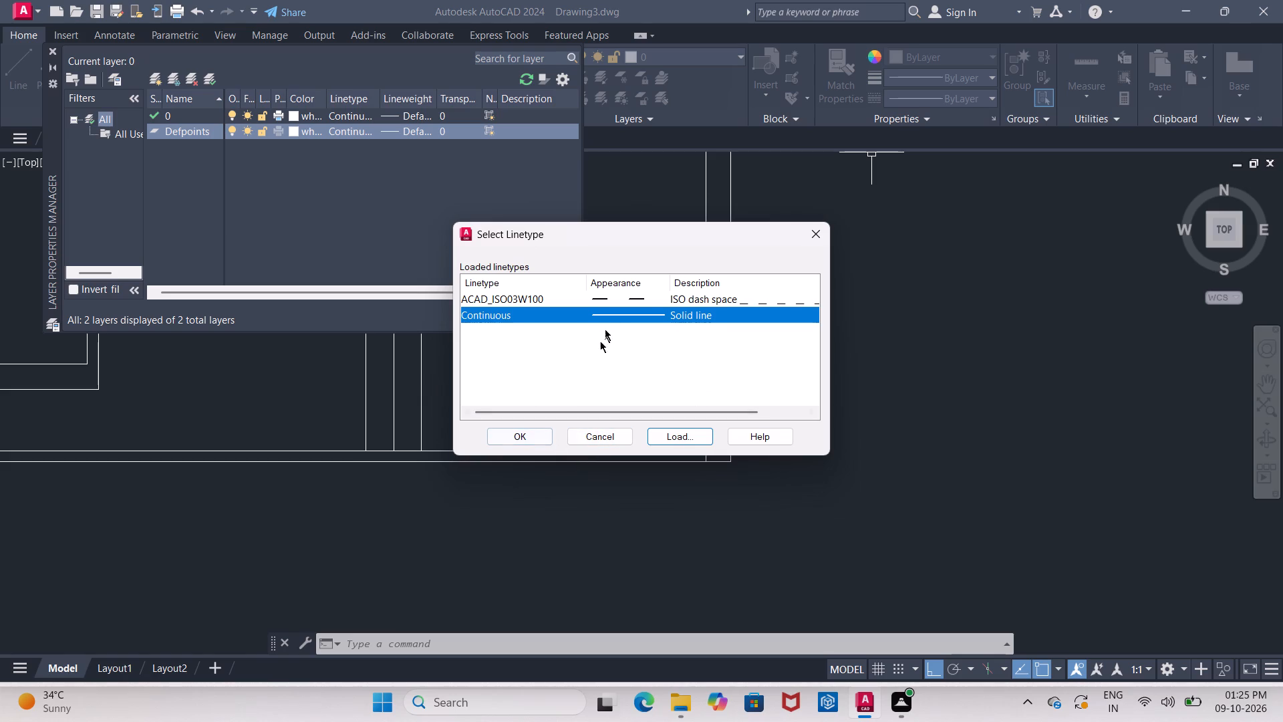
click(598, 295)
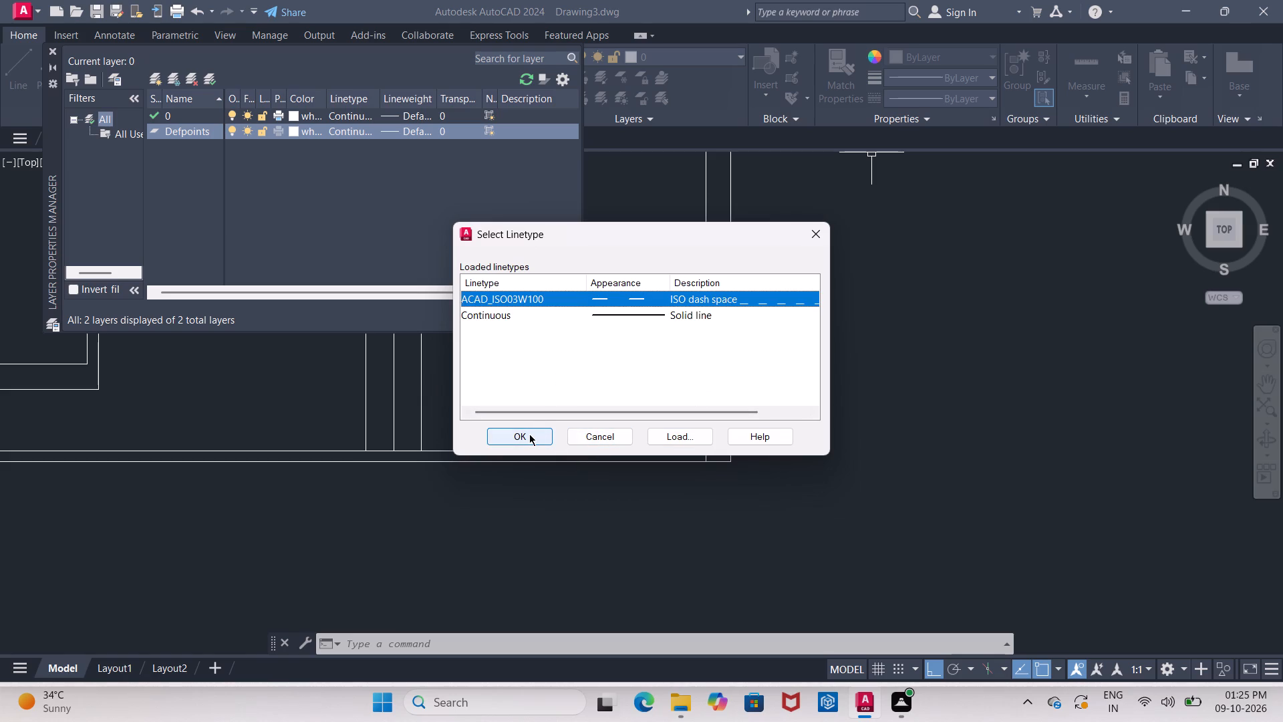
click(529, 434)
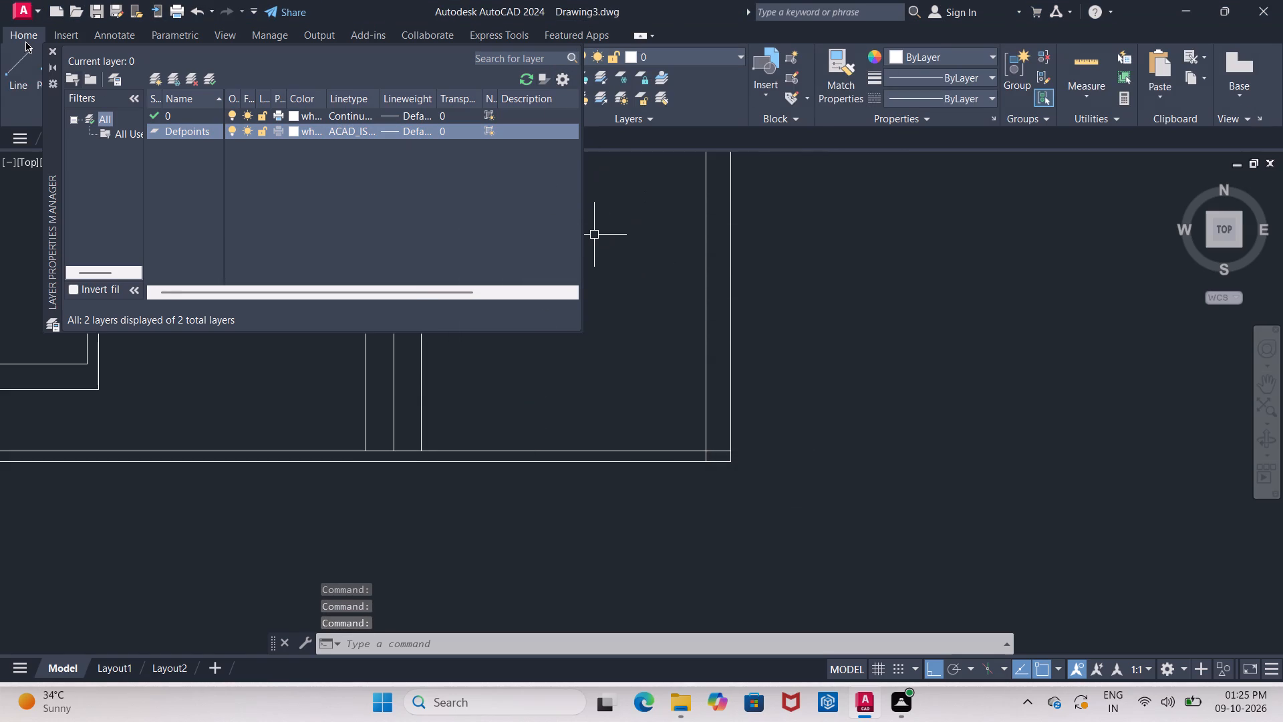
click(49, 53)
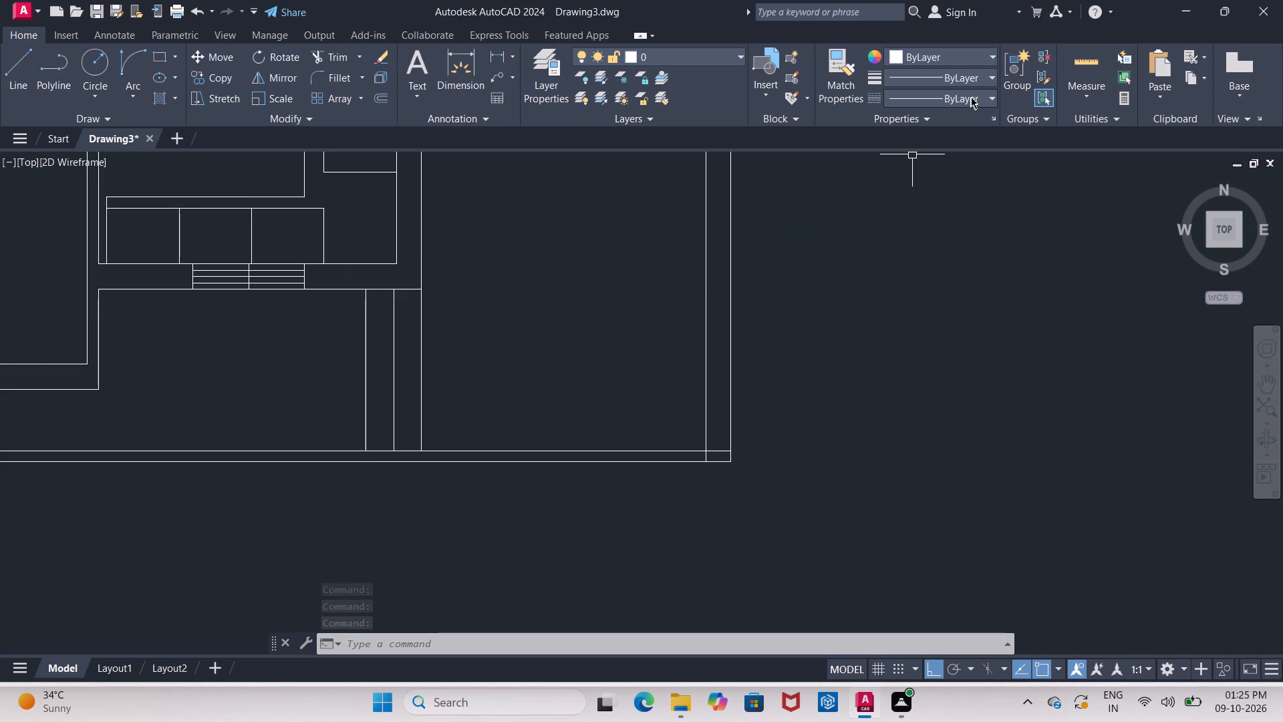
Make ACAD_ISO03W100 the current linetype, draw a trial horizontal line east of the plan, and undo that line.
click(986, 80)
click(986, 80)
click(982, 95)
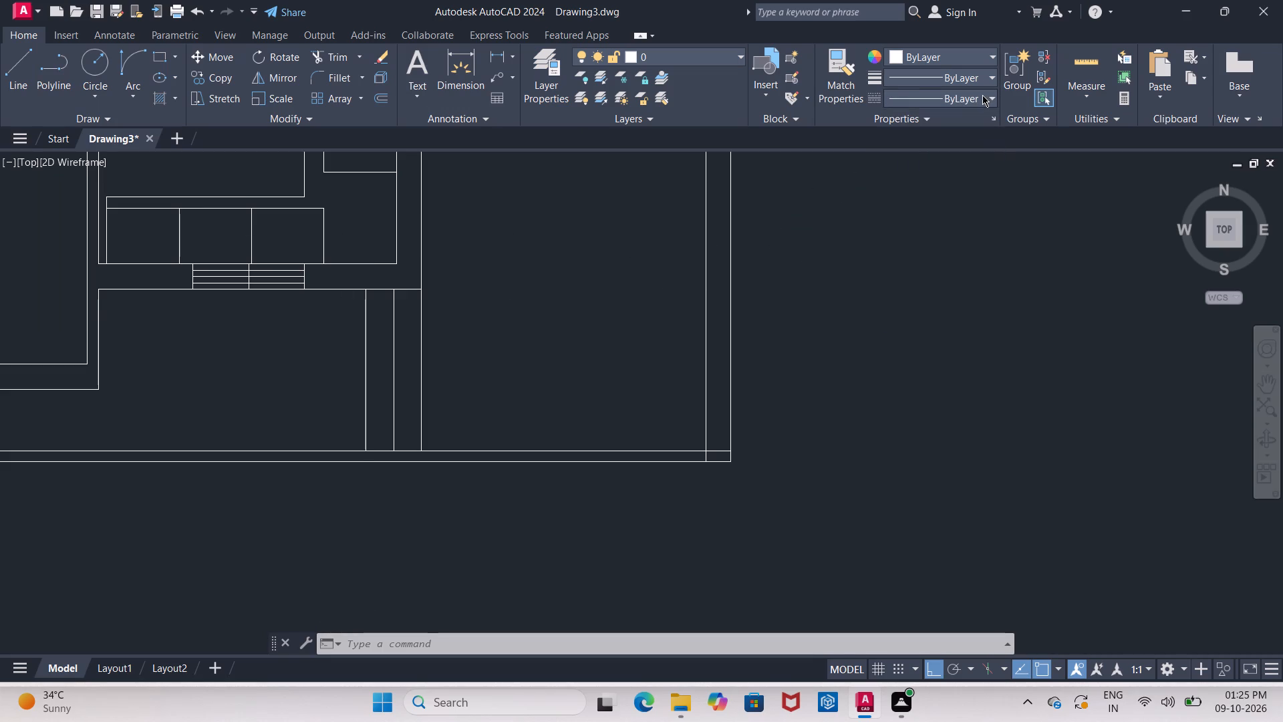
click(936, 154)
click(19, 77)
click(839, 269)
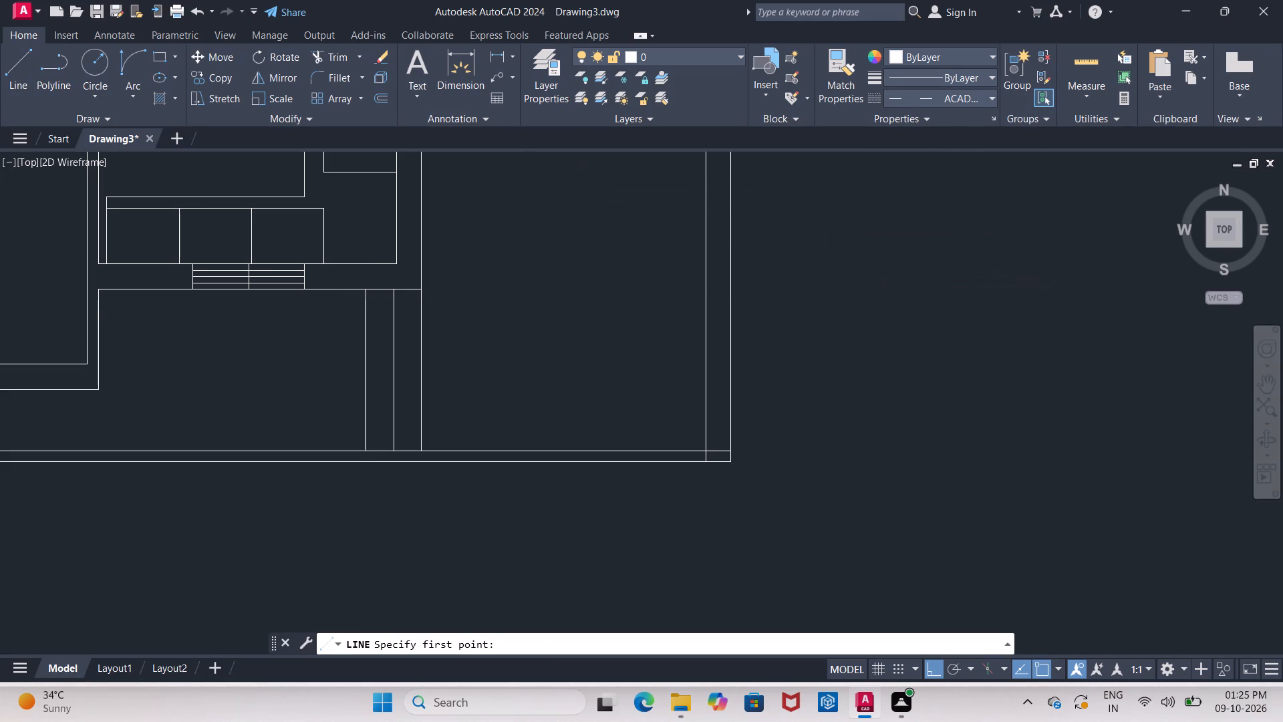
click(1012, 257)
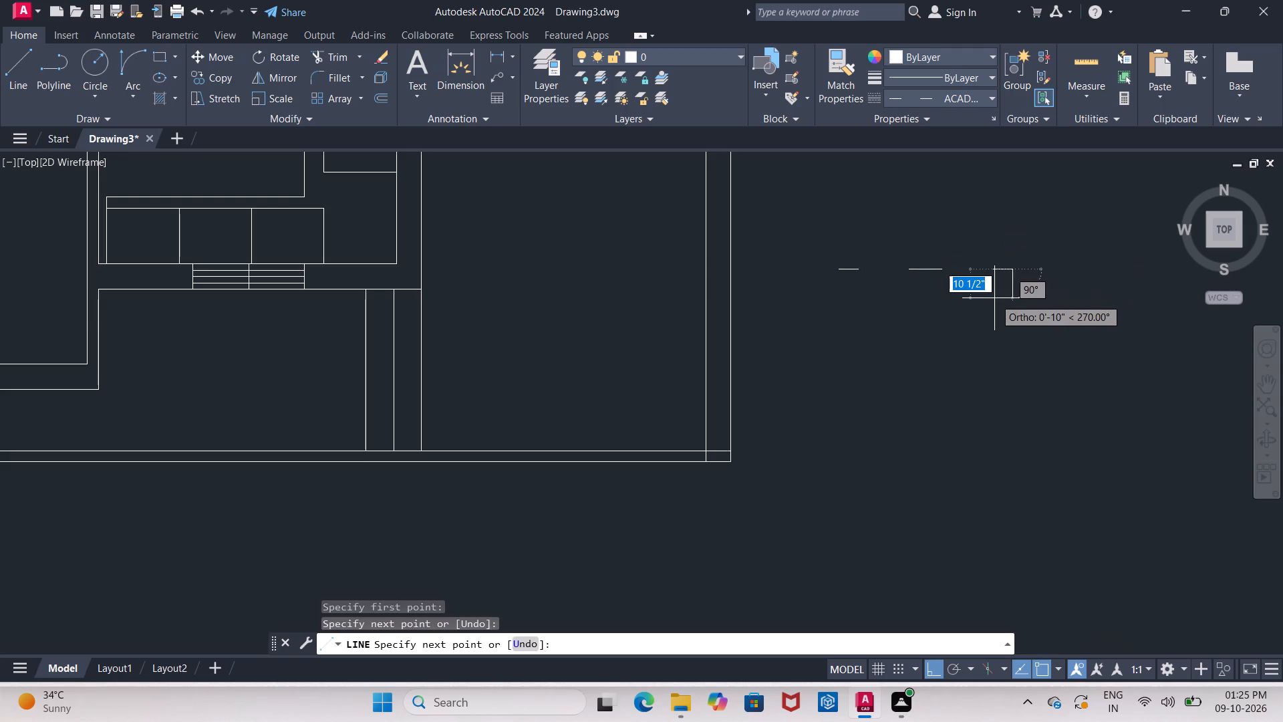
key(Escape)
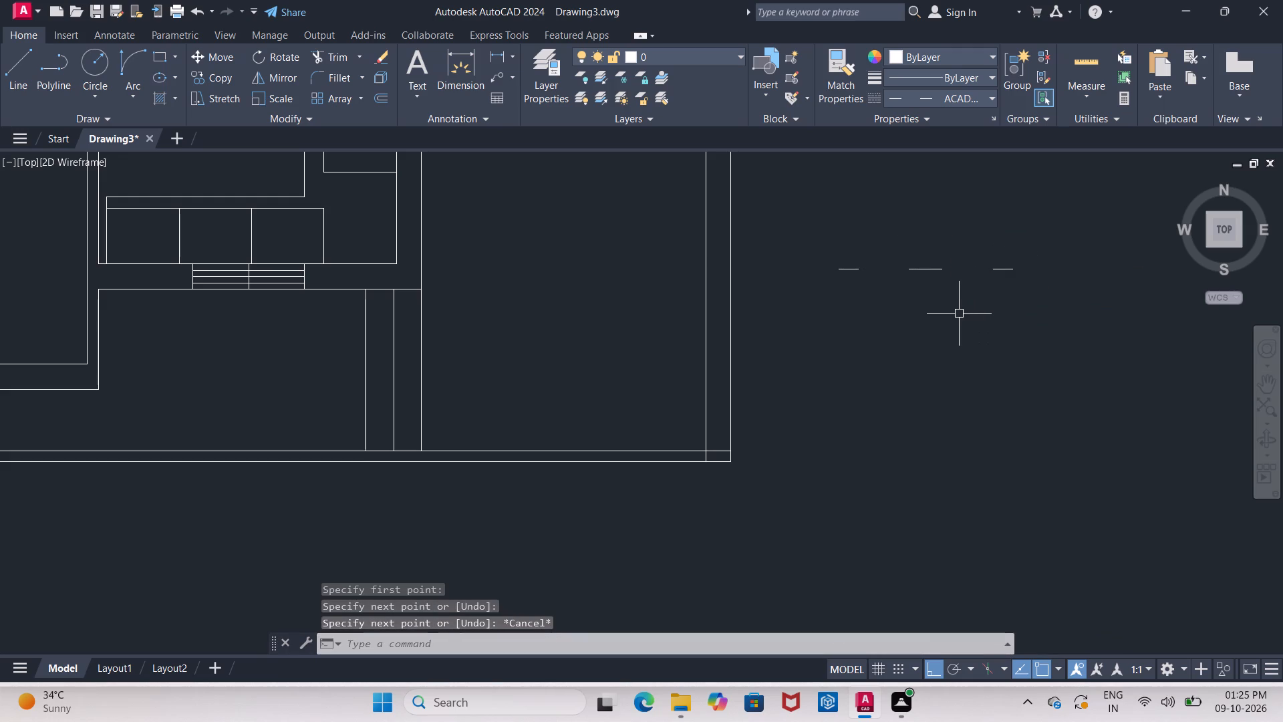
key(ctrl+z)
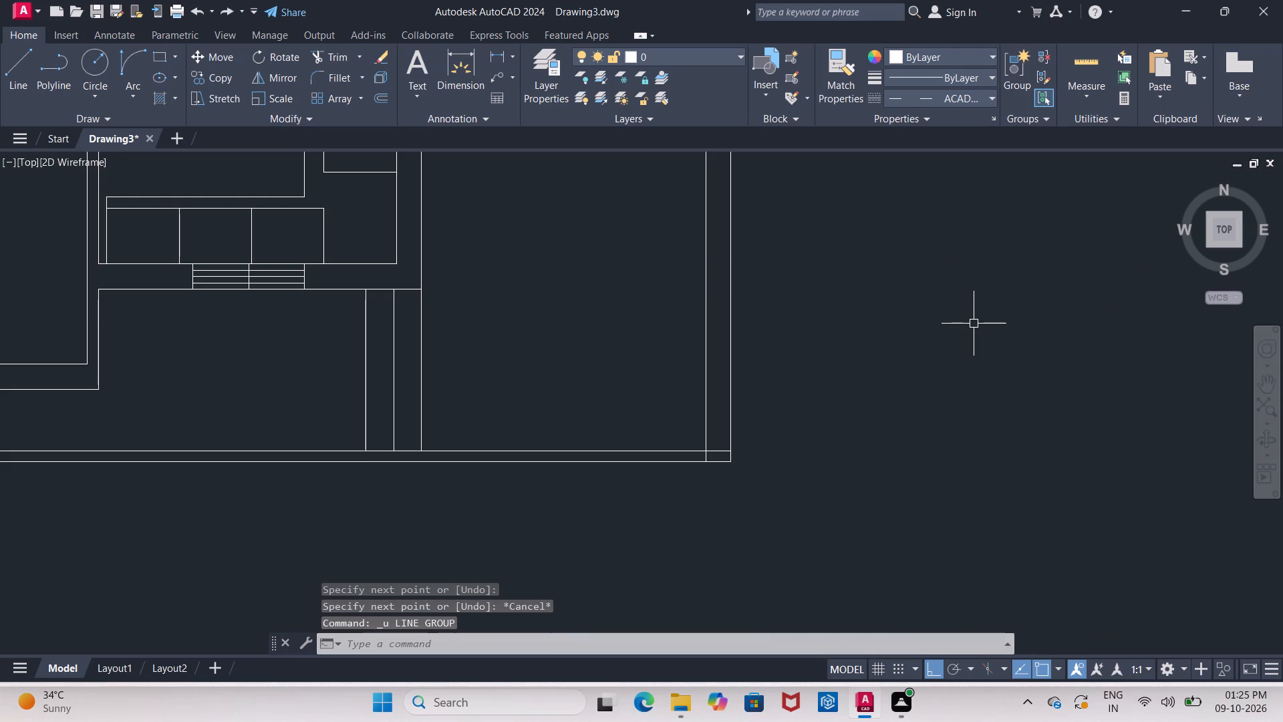
Load the ACAD_ISO02W100 (ISO dash) linetype from acadiso.lin into the drawing.
click(984, 91)
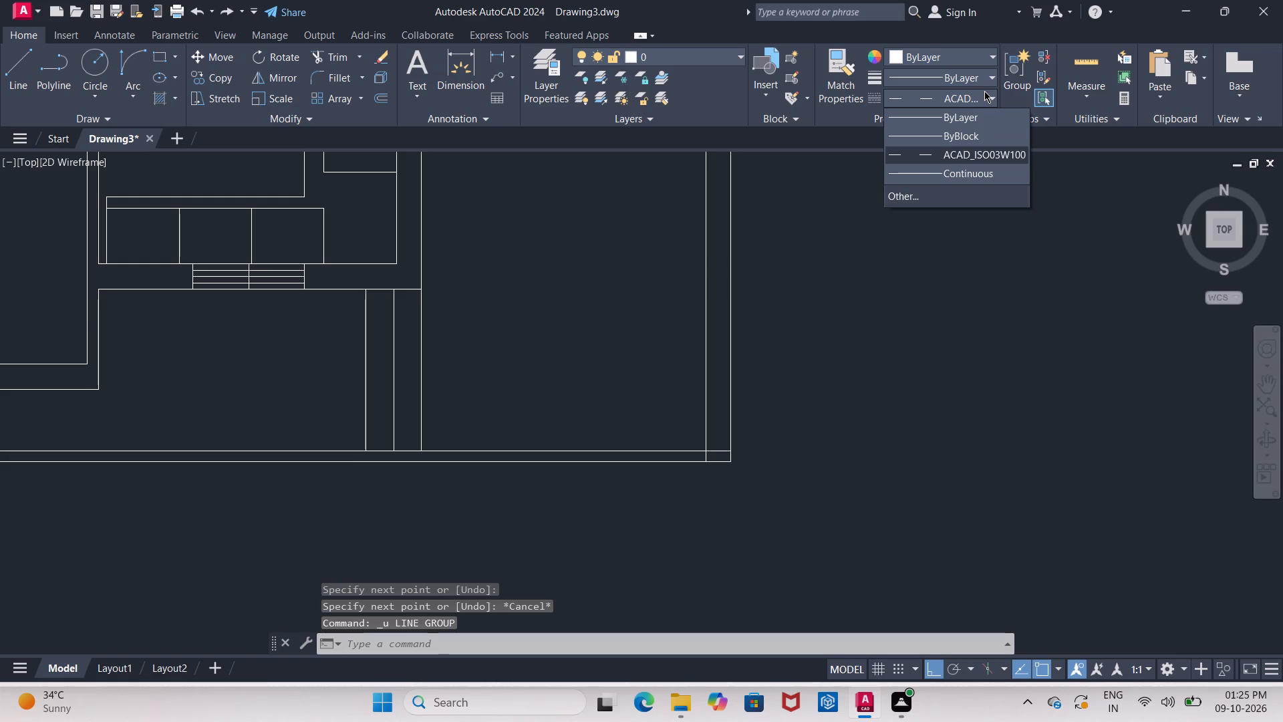
click(942, 195)
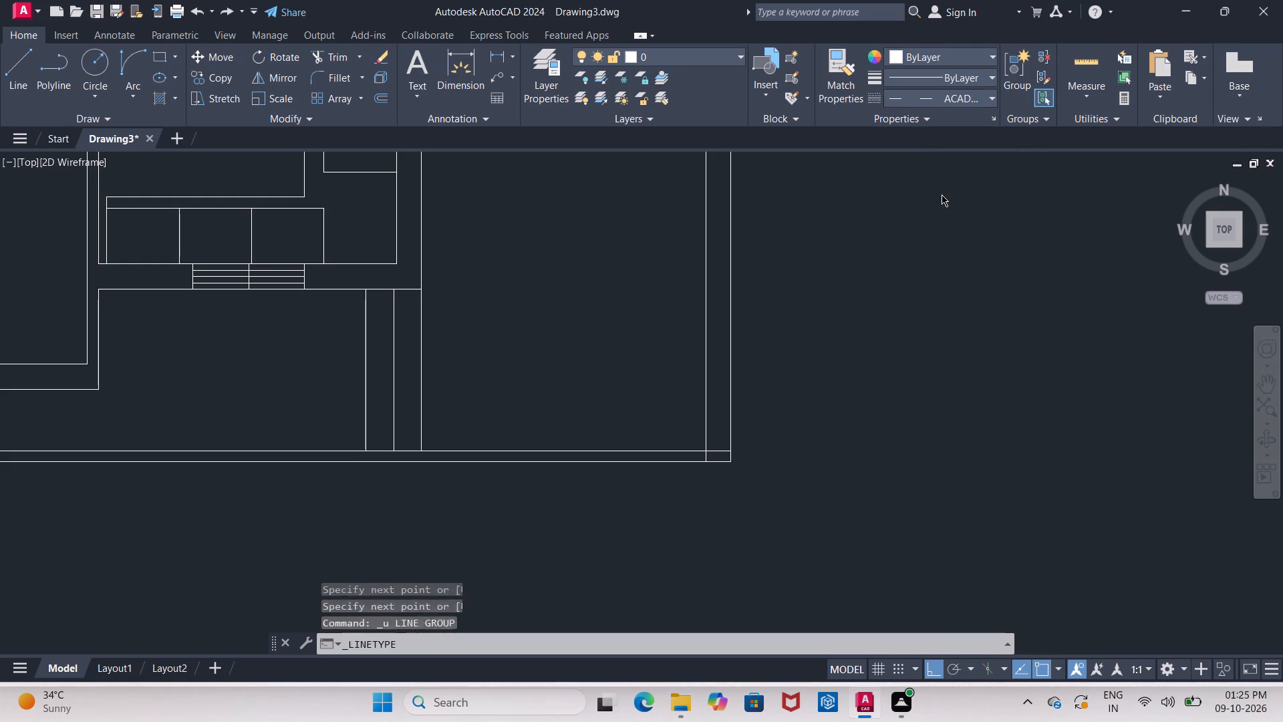
click(710, 325)
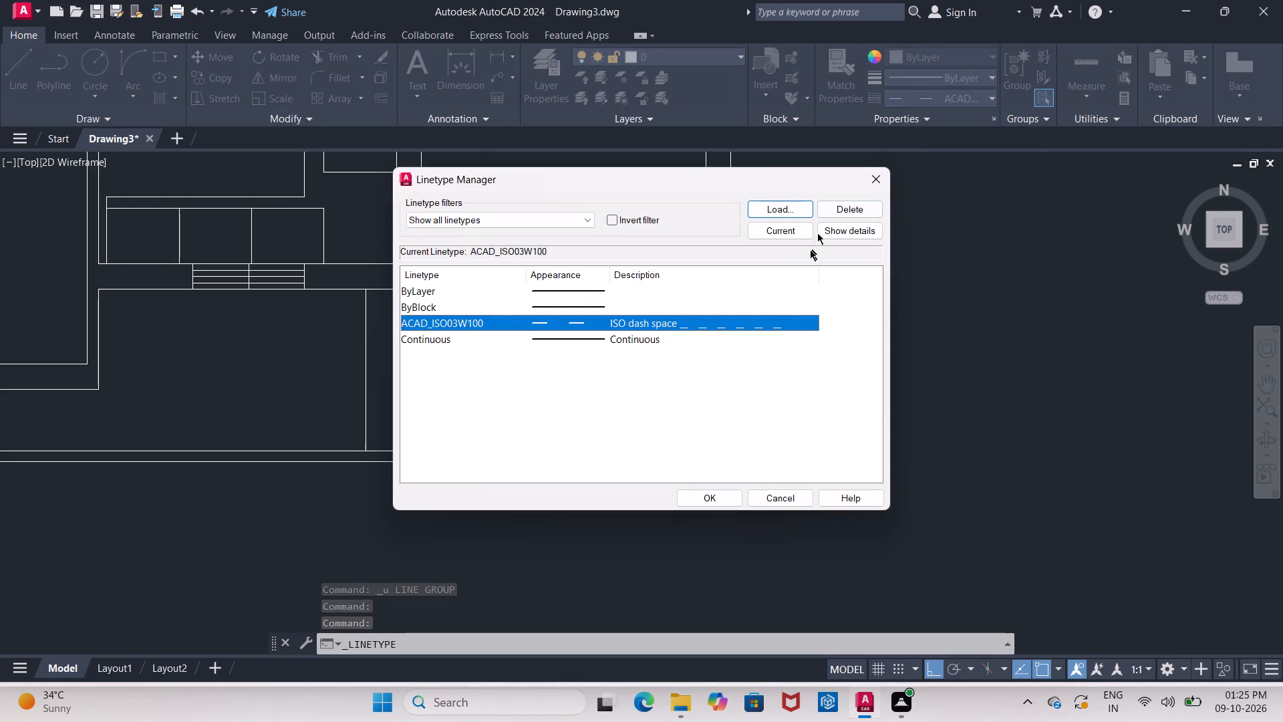
click(784, 207)
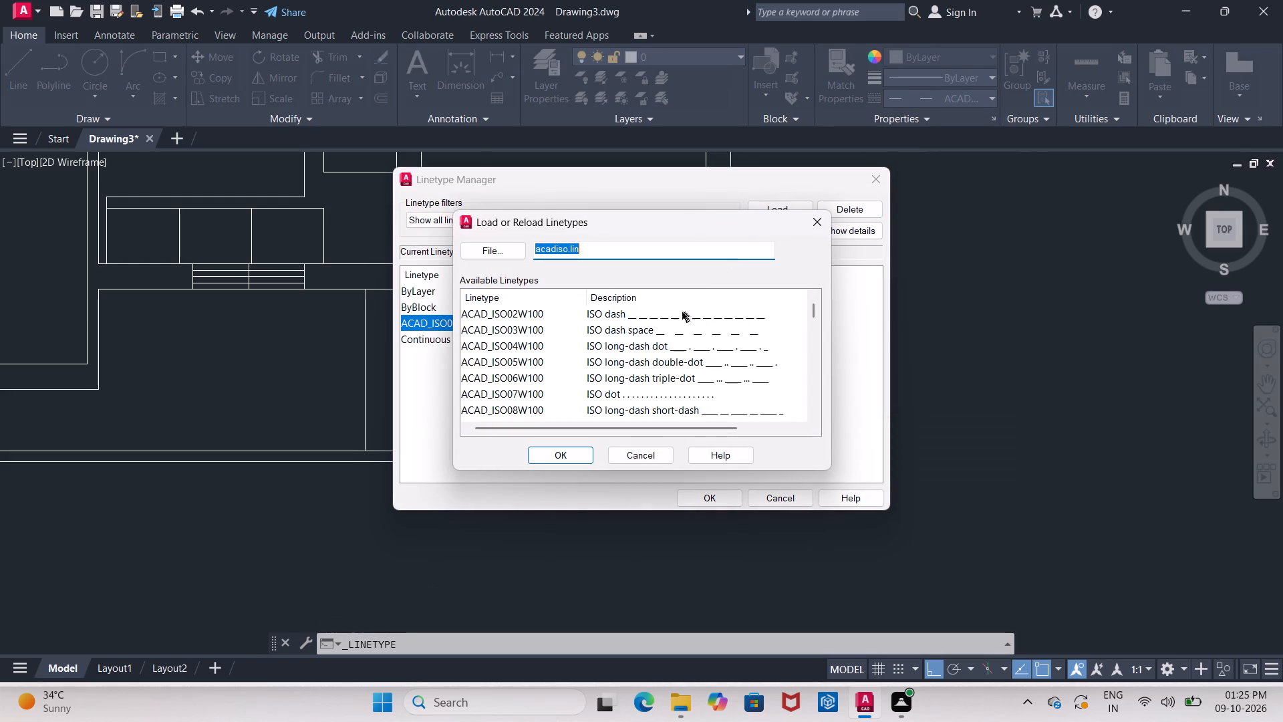
click(606, 314)
click(544, 459)
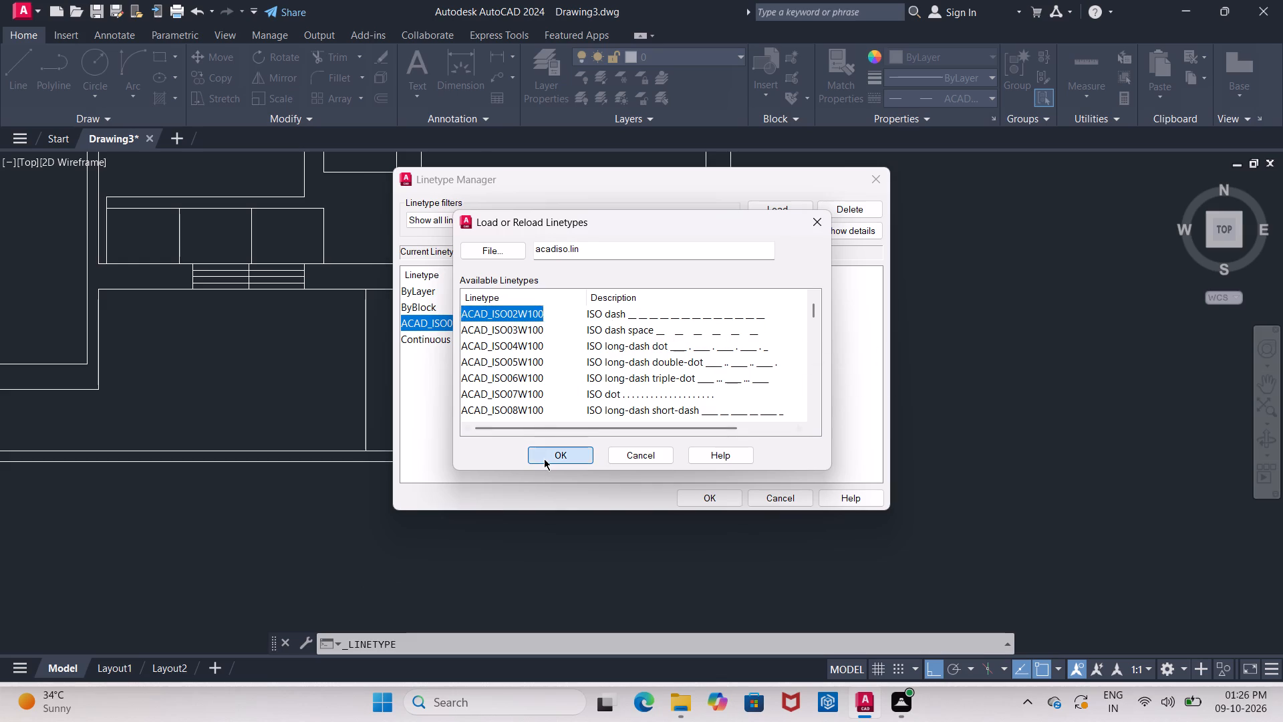
click(708, 495)
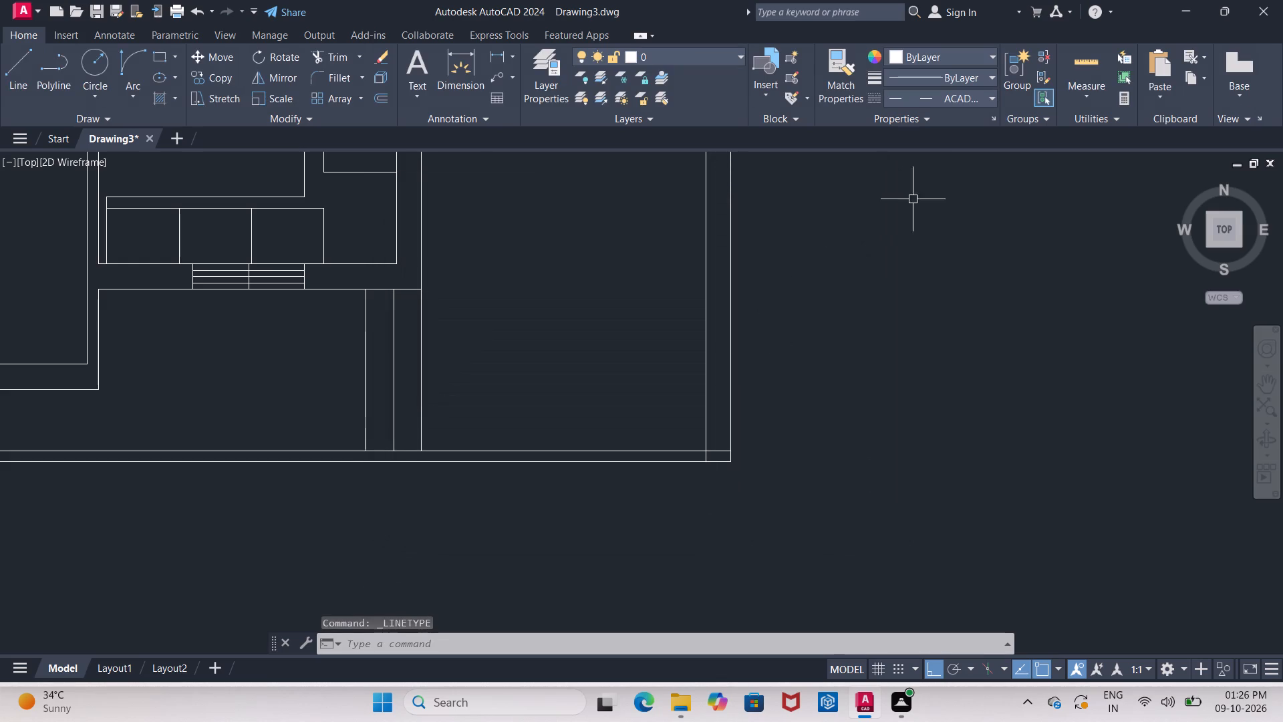
Make ACAD_ISO02W100 the current linetype and draw a short horizontal sample line in the empty area east of the plan.
click(982, 93)
click(957, 150)
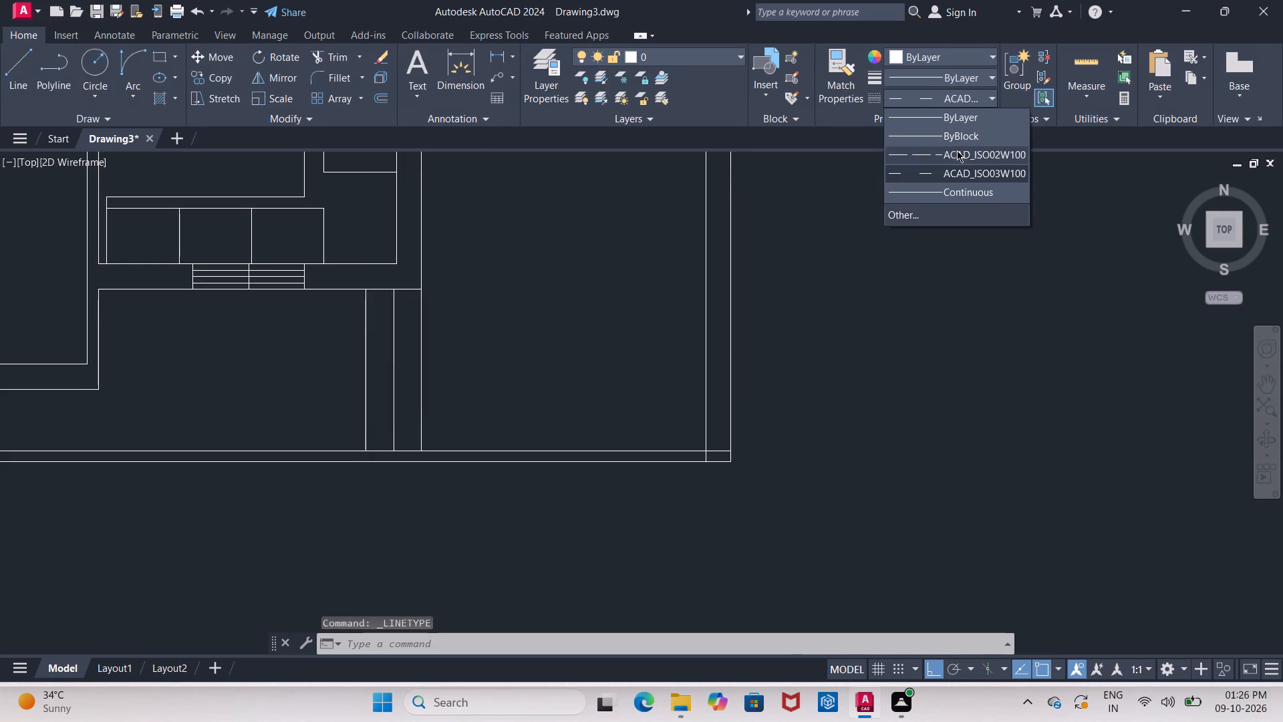
click(25, 63)
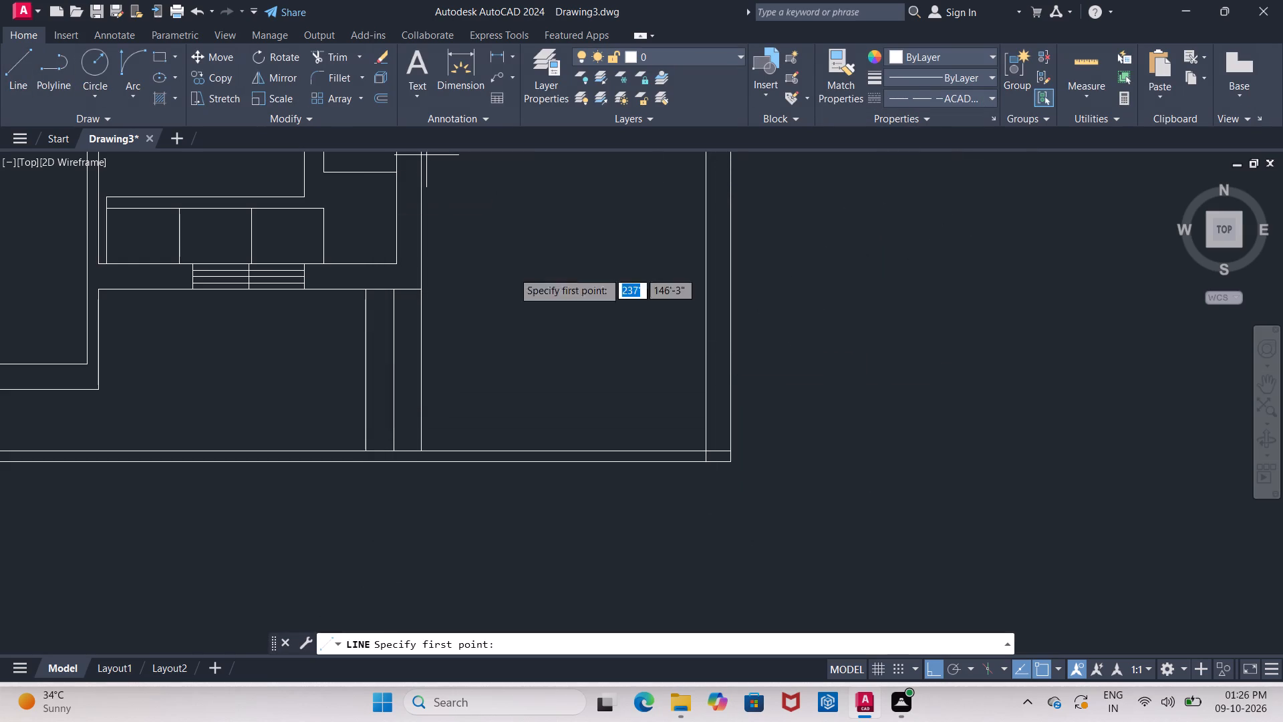
click(930, 366)
click(1008, 352)
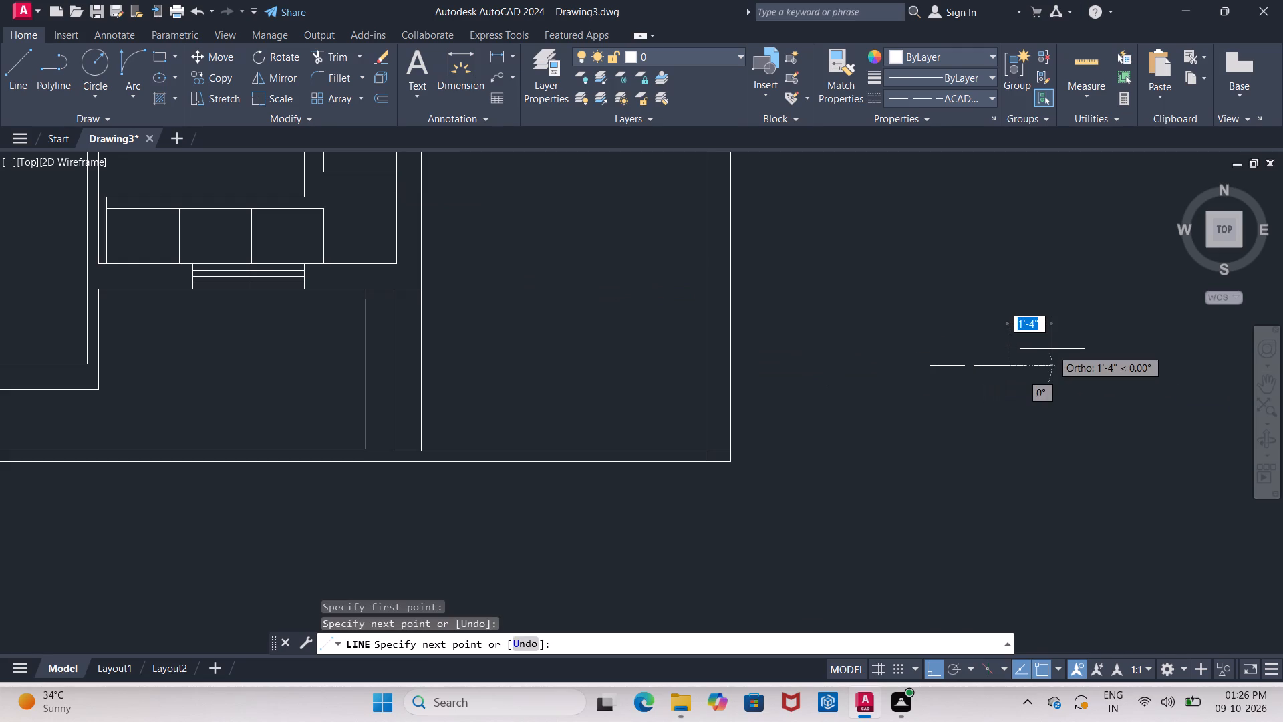
key(Escape)
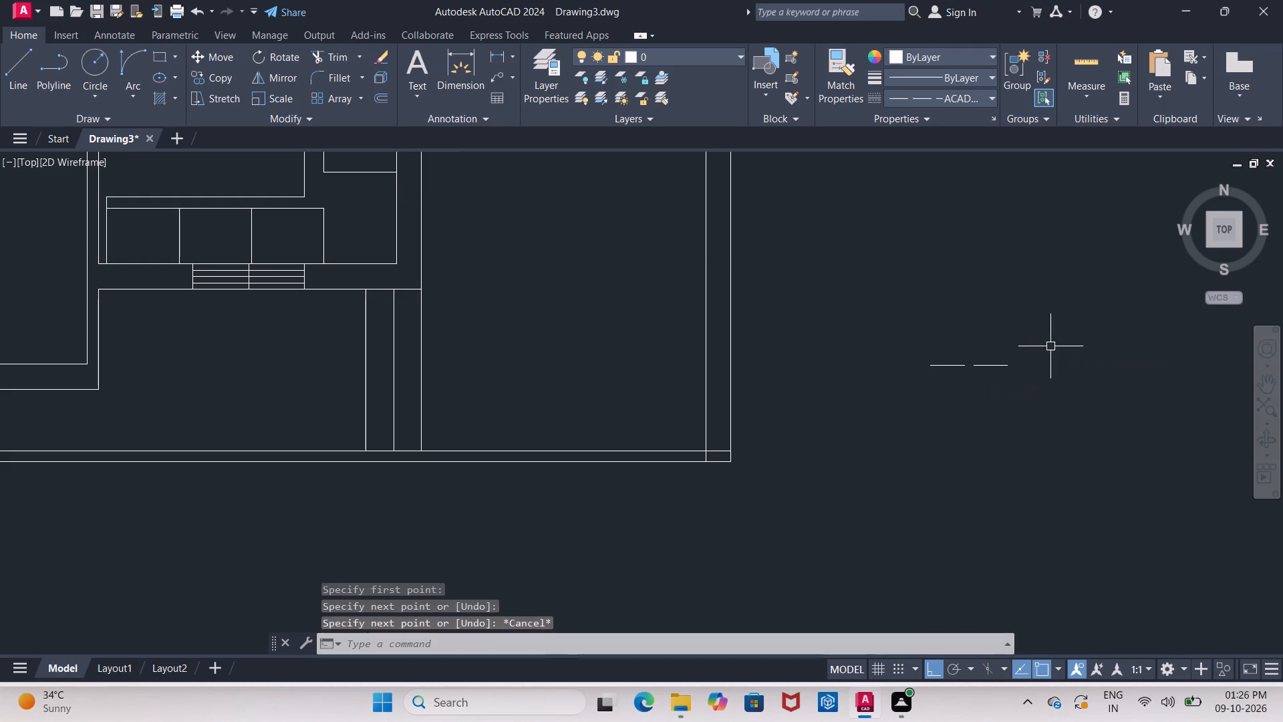
Match the dashed sample line's properties onto the vertical line between the kitchen's outer wall corner and the bottom boundary wall.
click(845, 55)
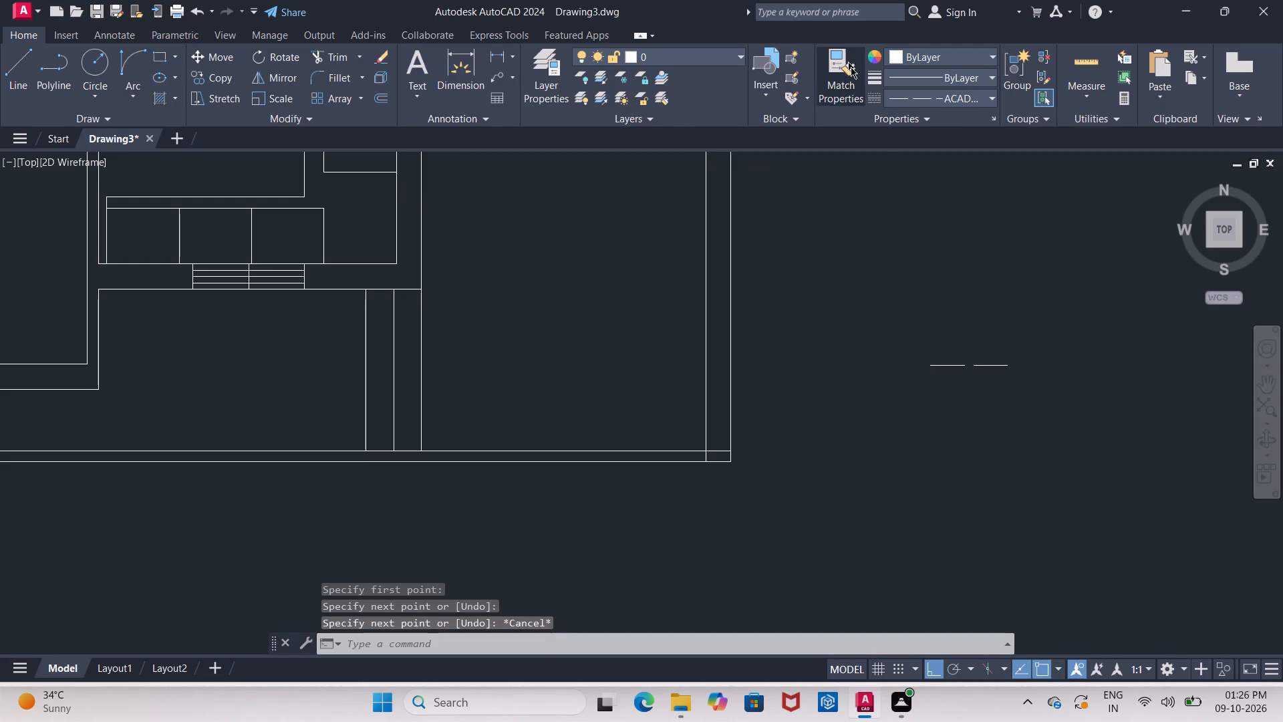
click(964, 363)
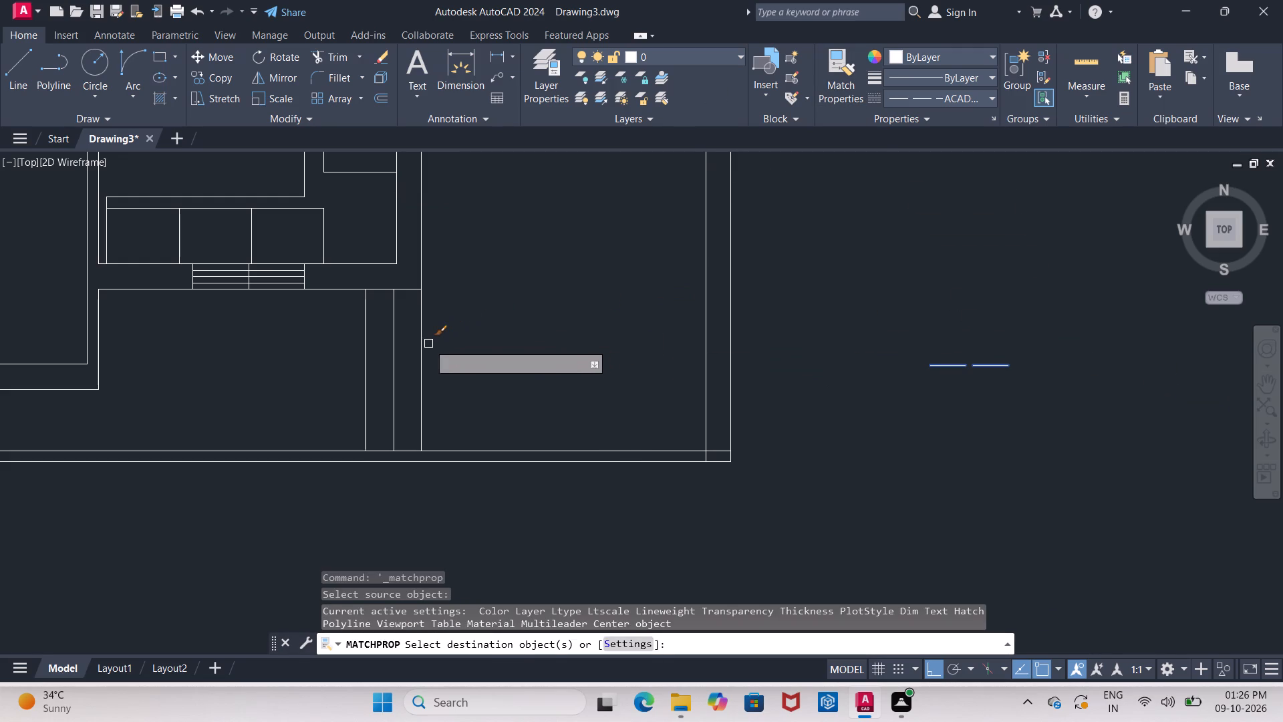
click(421, 356)
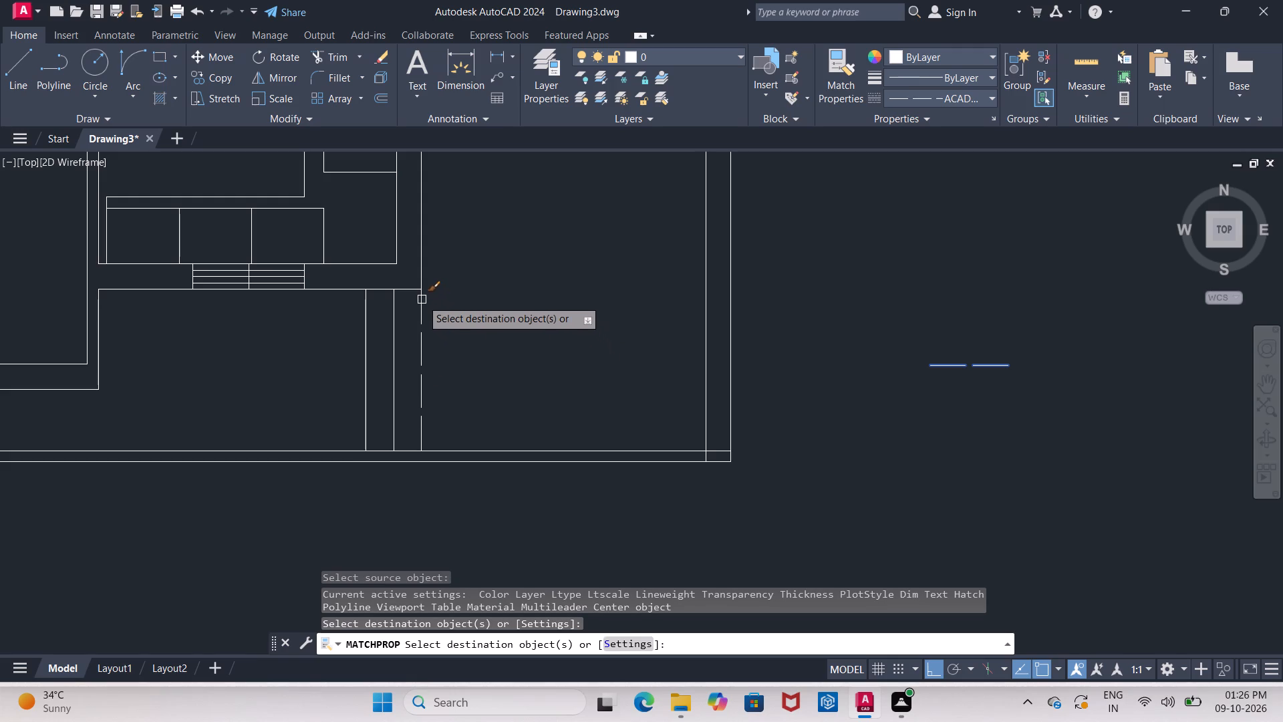
click(422, 299)
scroll(469, 312, down, 1)
middle_drag(482, 310, 449, 318)
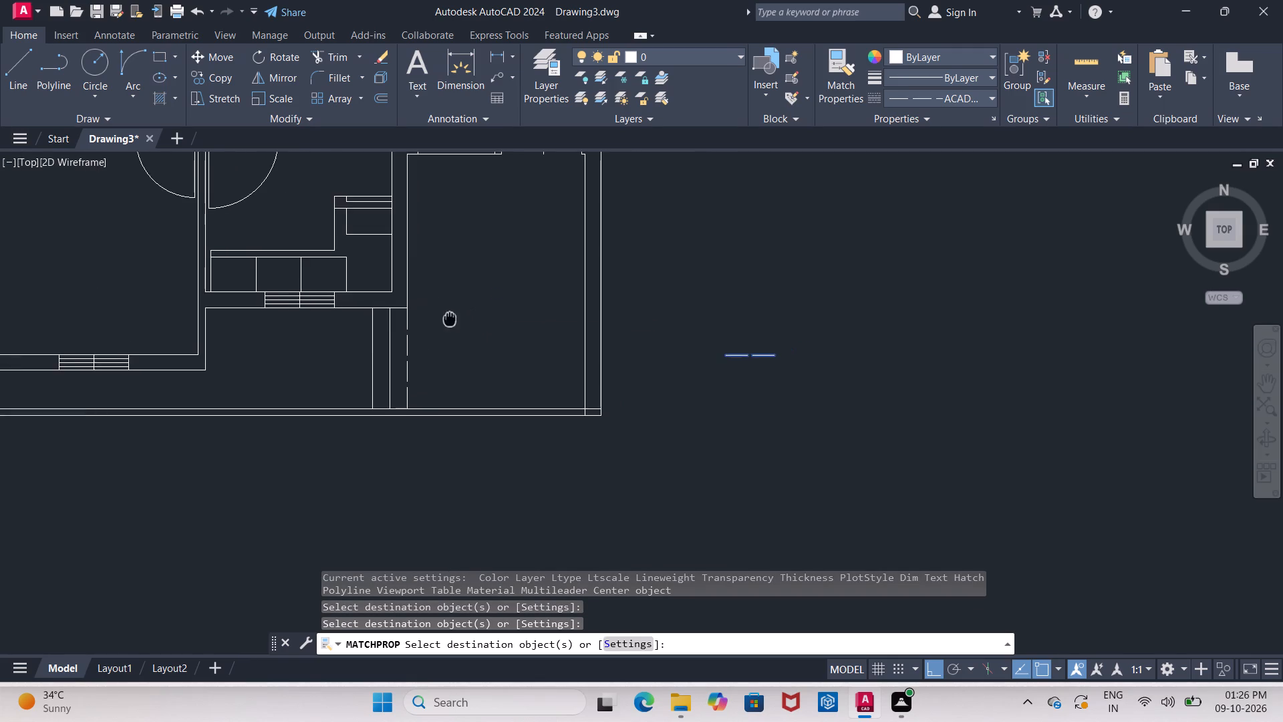
middle_drag(449, 318, 444, 304)
scroll(444, 304, down, 2)
middle_drag(444, 304, 372, 314)
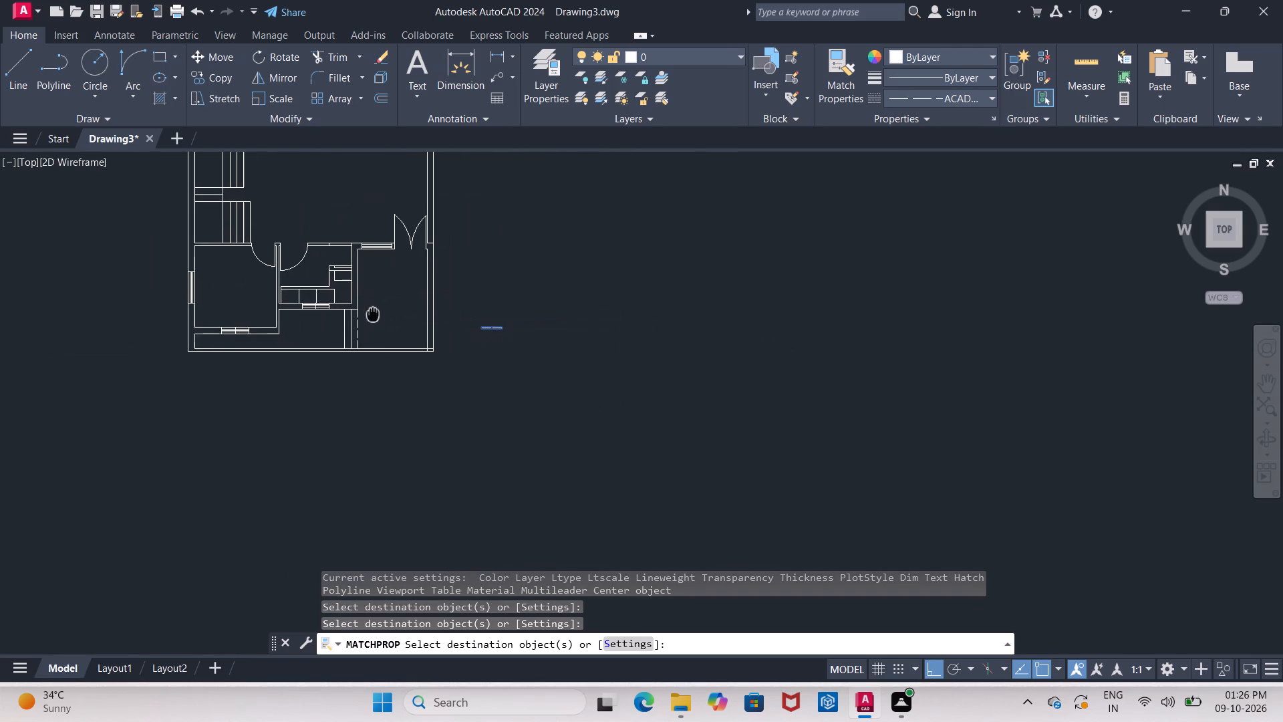
middle_drag(372, 314, 399, 298)
scroll(399, 298, up, 4)
middle_drag(446, 271, 450, 267)
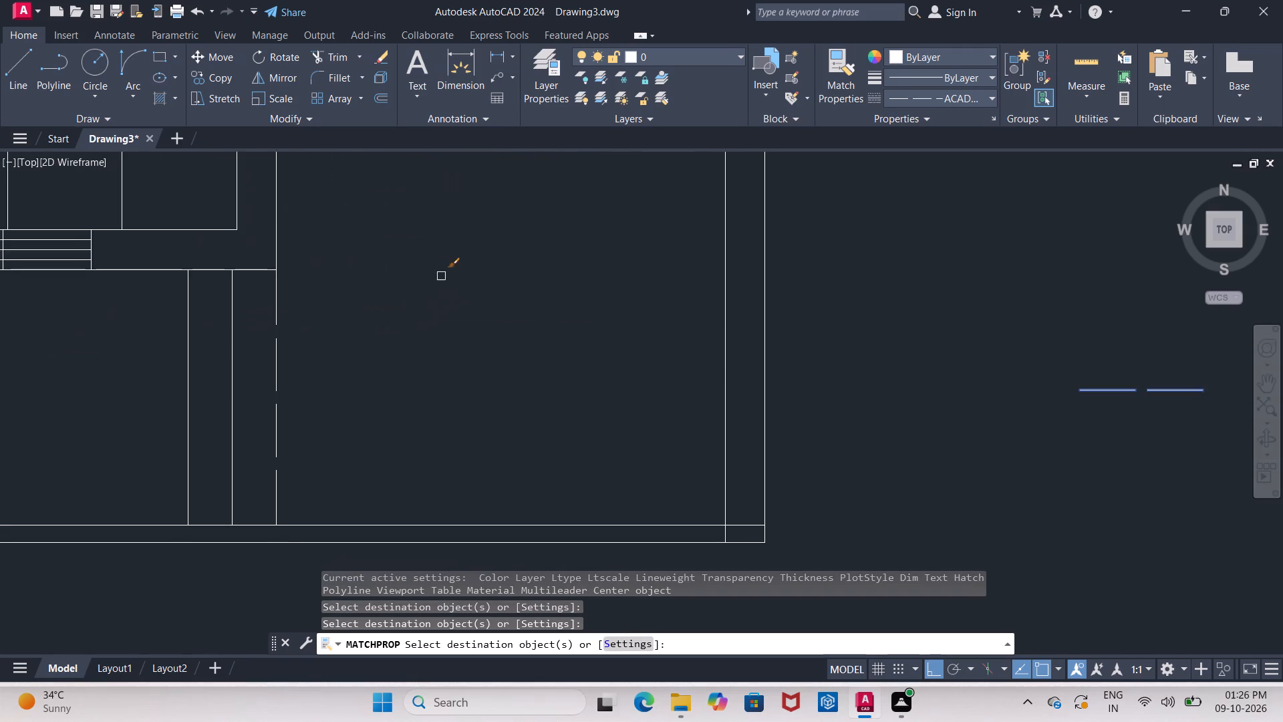
middle_drag(450, 267, 460, 230)
key(Escape)
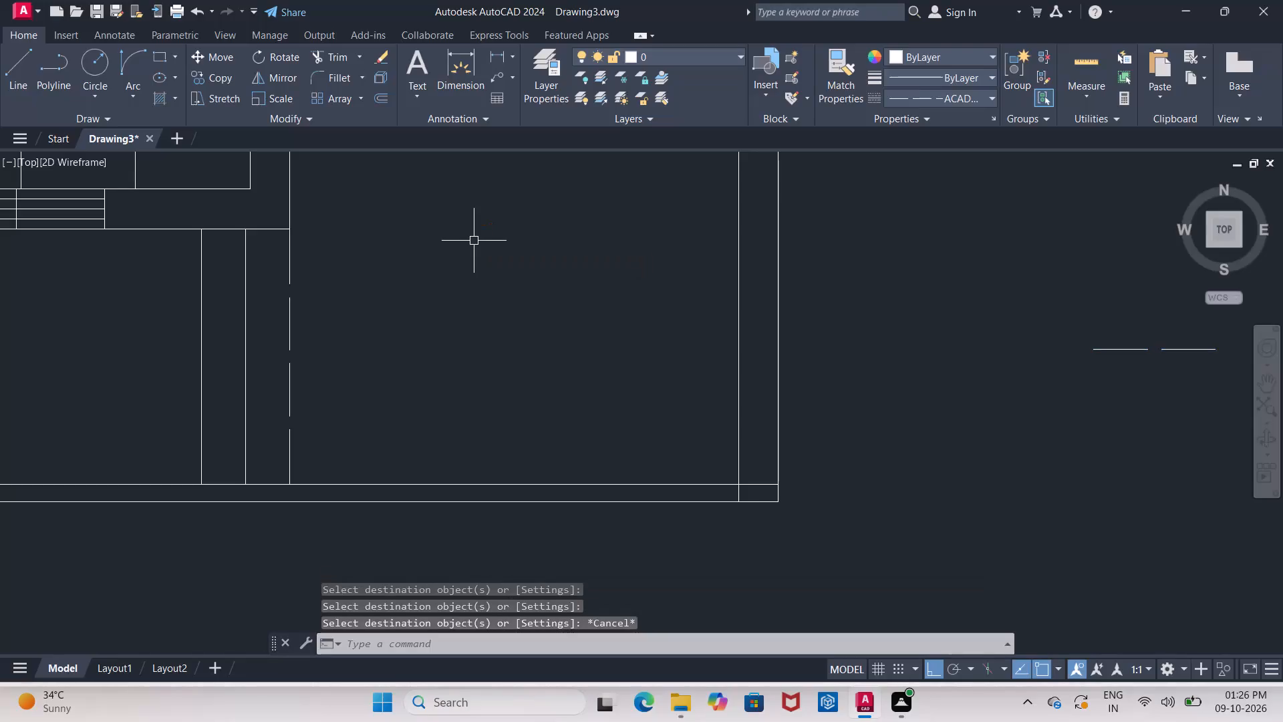
Set the current linetype back to ByLayer.
click(989, 100)
click(940, 118)
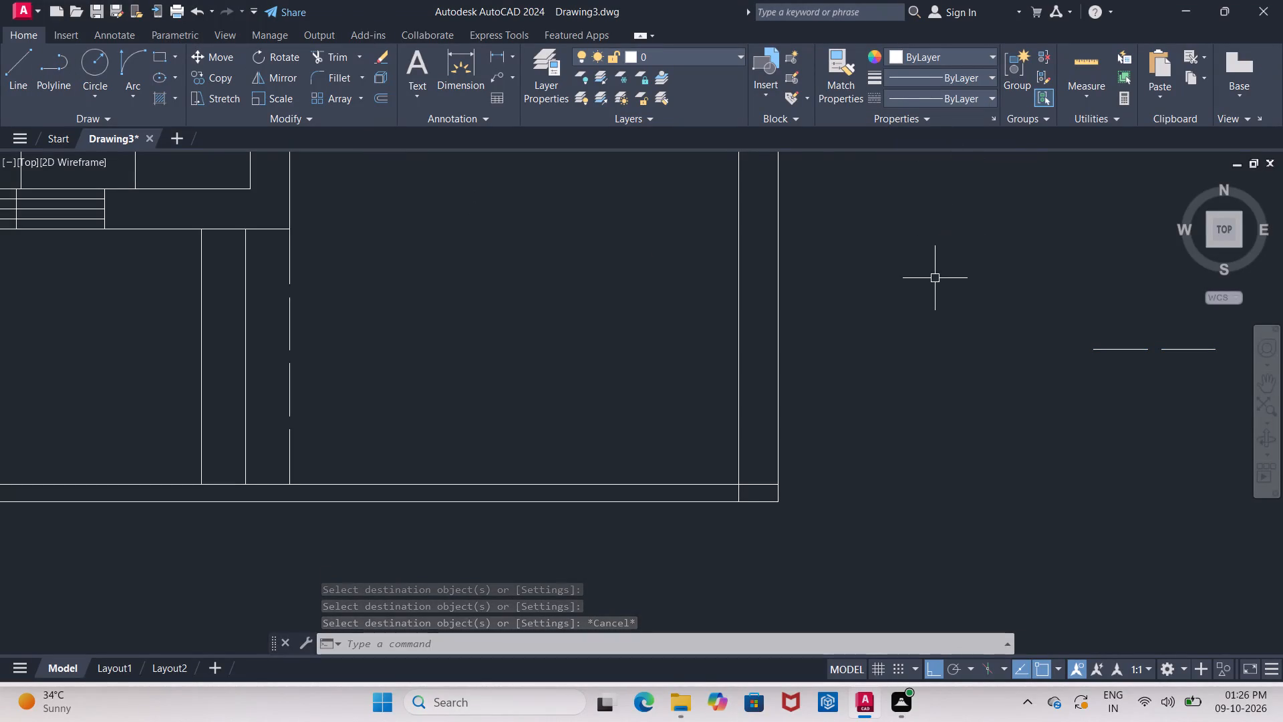
Extend the dashed vertical line below the kitchen's outer wall corner down to the outer line of the bottom boundary wall.
middle_drag(935, 278, 994, 215)
text(ex)
key(Return)
scroll(489, 360, up, 1)
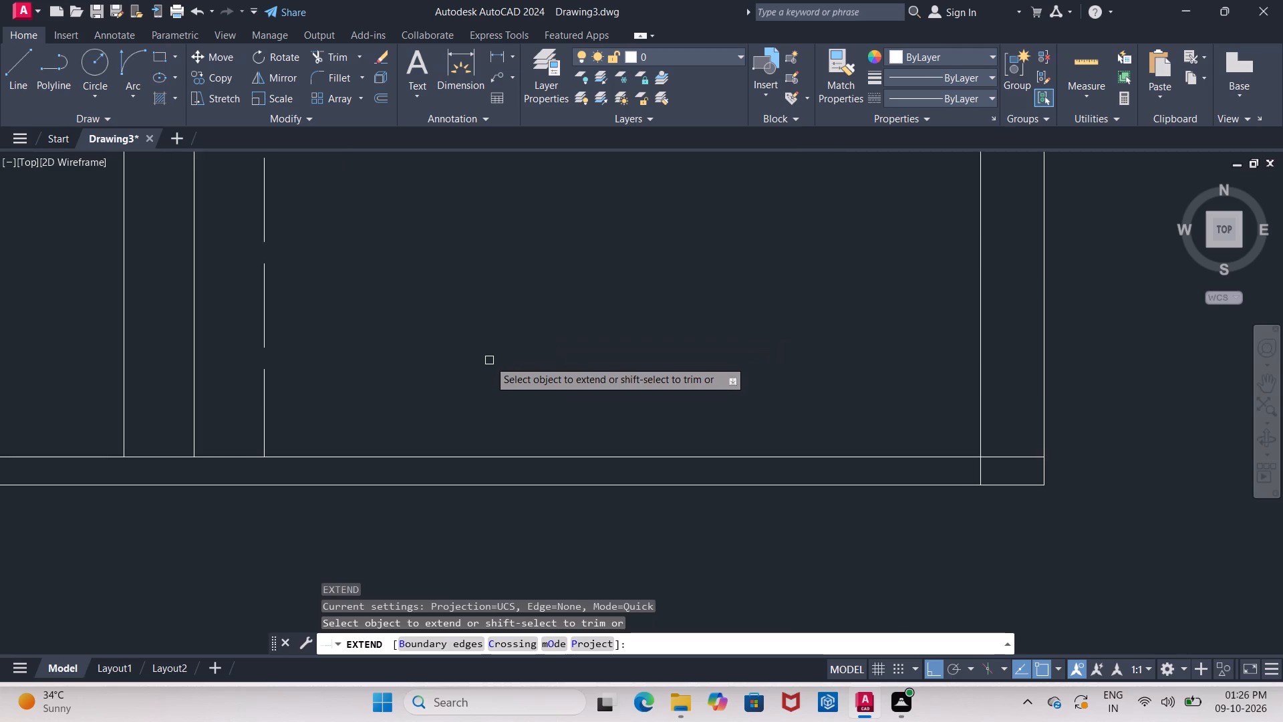
middle_drag(489, 360, 605, 223)
click(380, 284)
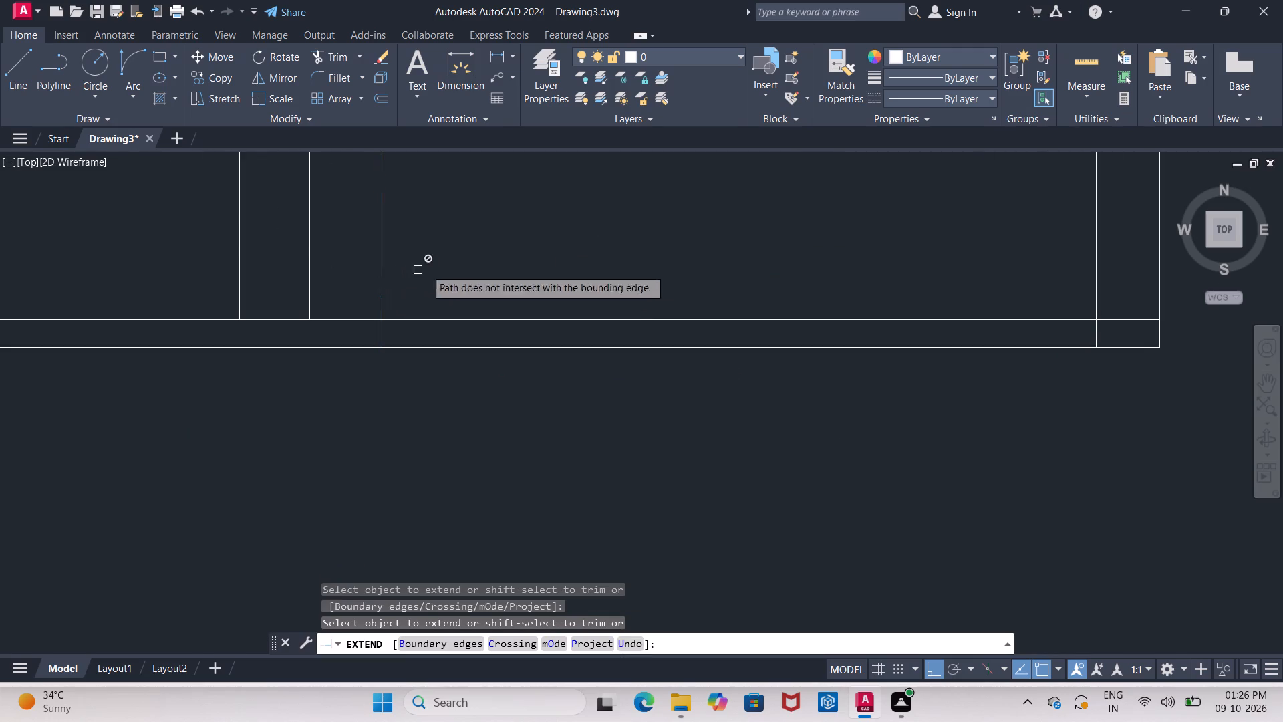
middle_drag(464, 250, 366, 326)
scroll(368, 325, down, 2)
middle_drag(382, 299, 375, 357)
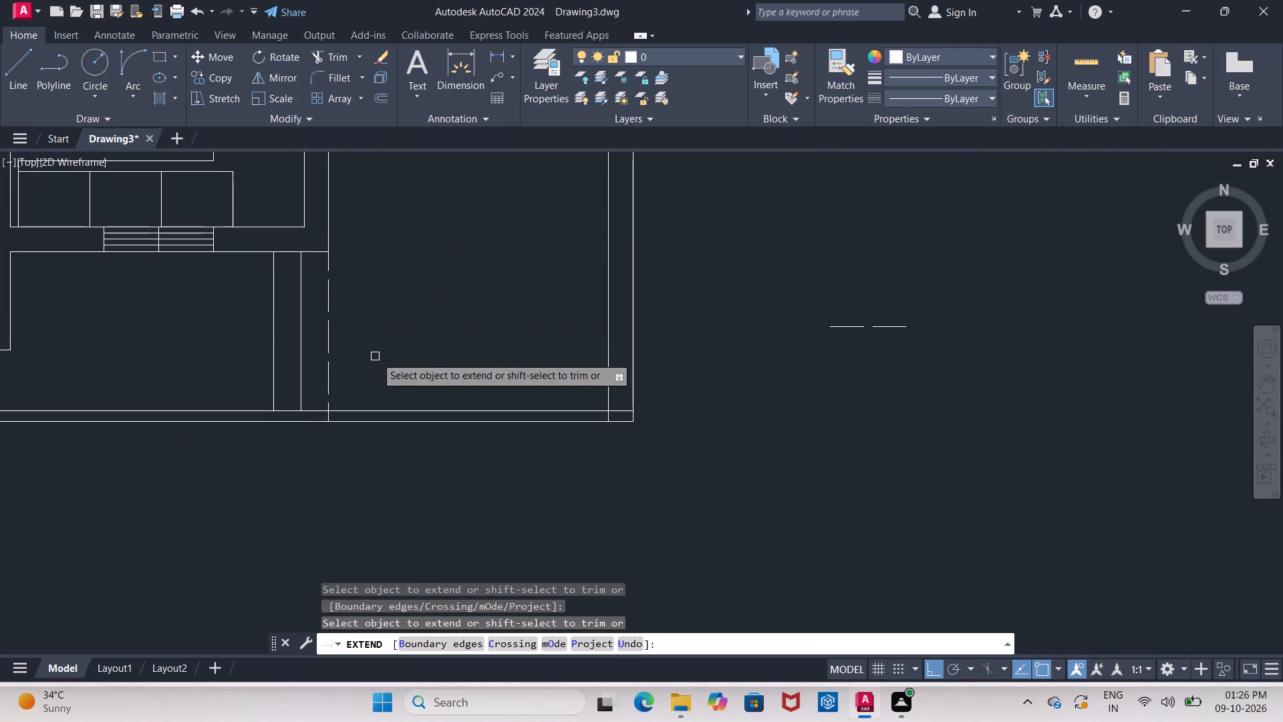
Erase the dashed horizontal sample line from the empty area east of the plan.
scroll(390, 344, up, 1)
middle_click(390, 344)
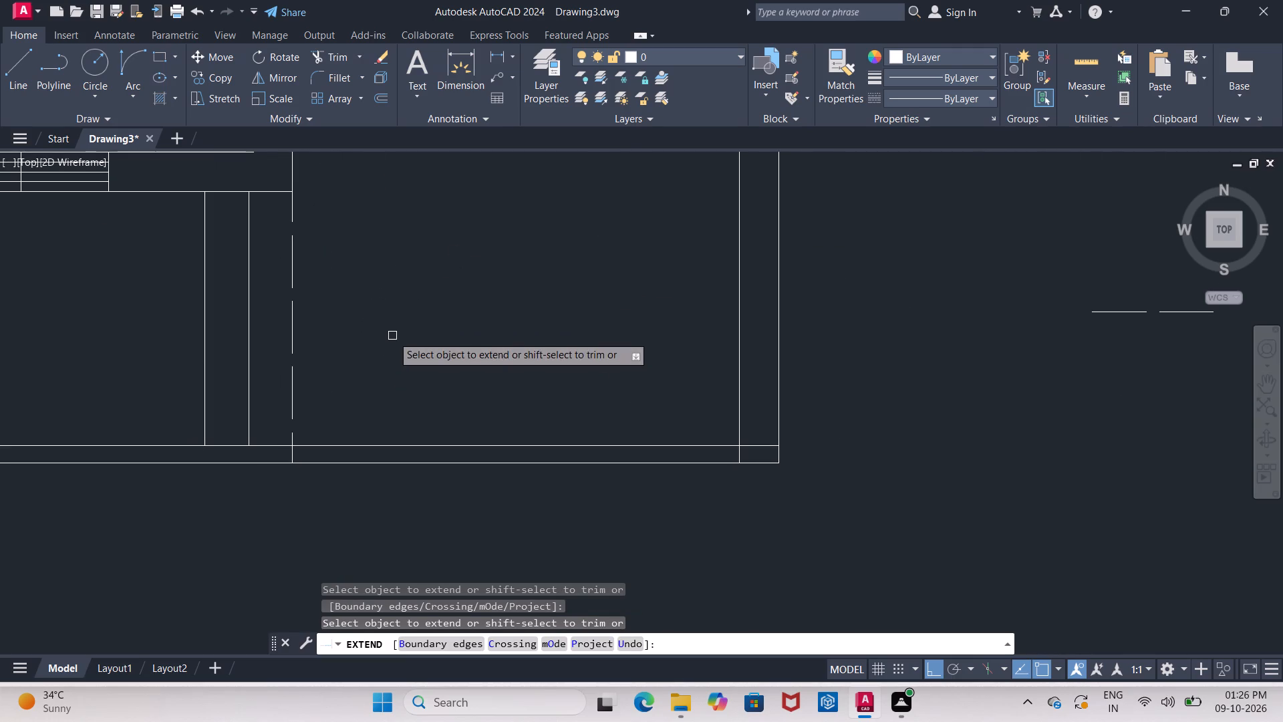
middle_drag(392, 336, 378, 343)
middle_click(377, 338)
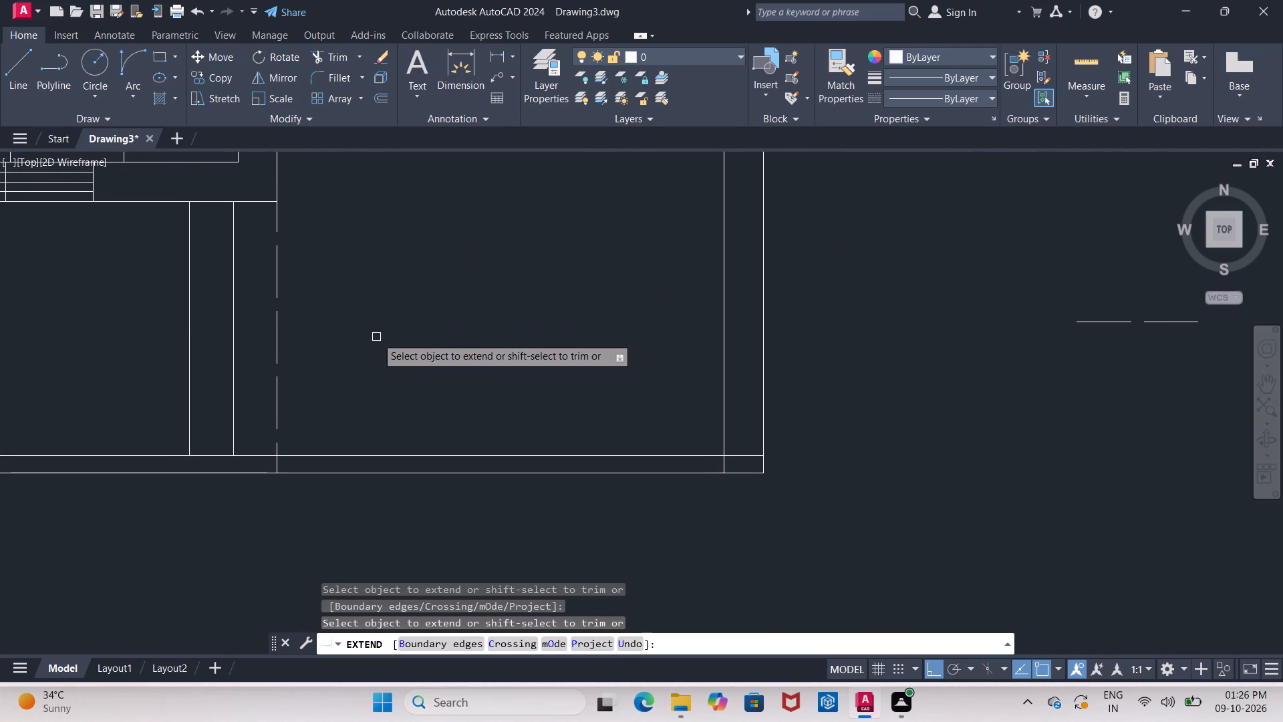
middle_drag(376, 336, 359, 259)
middle_drag(359, 269, 249, 290)
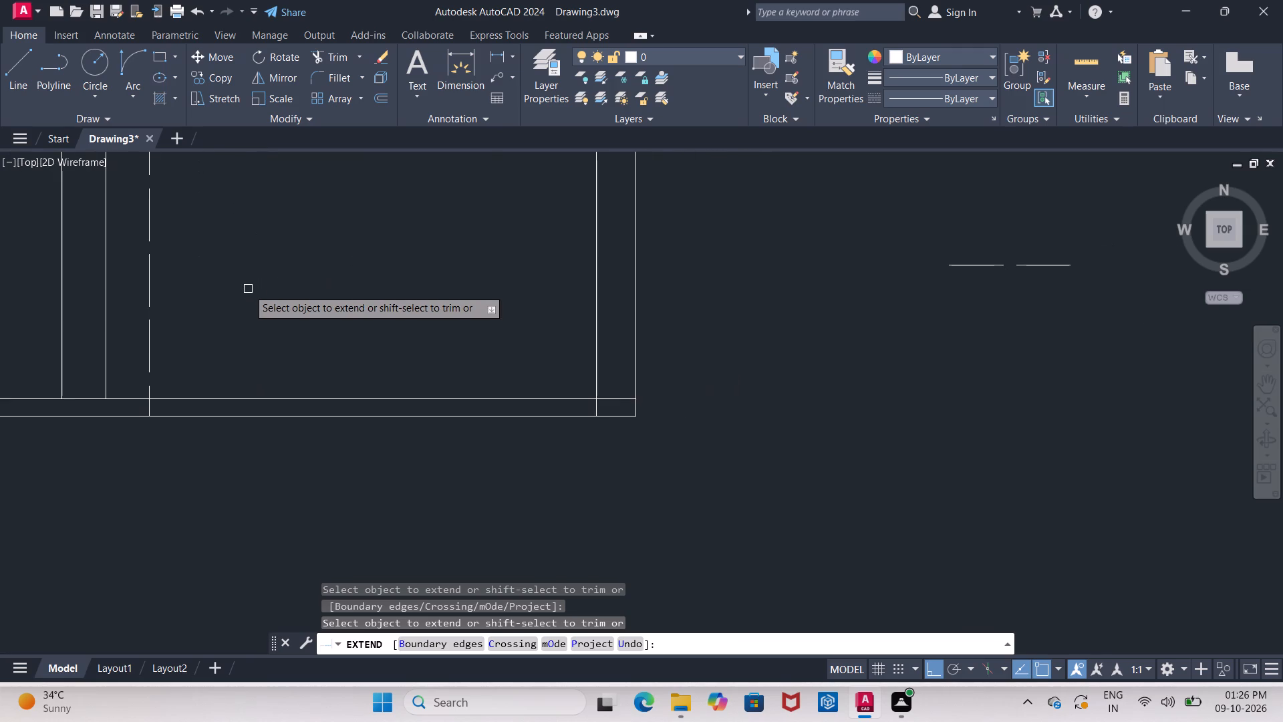
scroll(253, 288, down, 4)
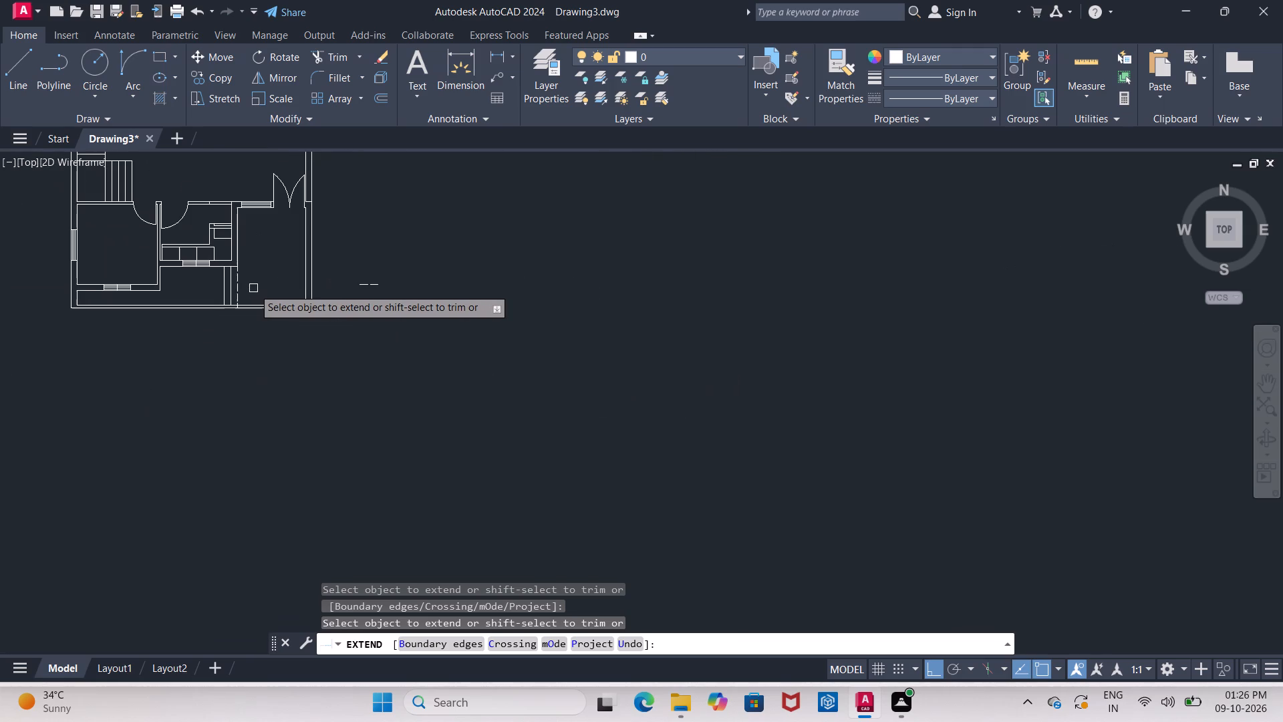
scroll(253, 288, down, 3)
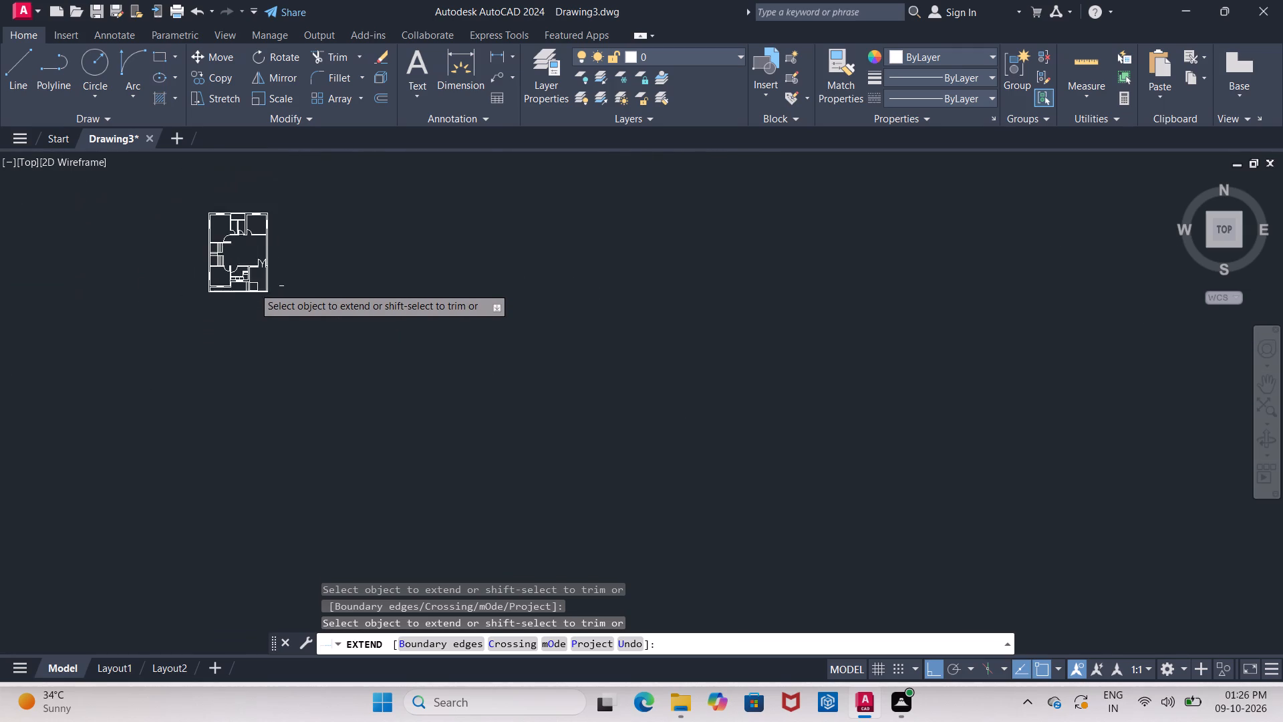
middle_drag(277, 299, 289, 301)
scroll(289, 301, up, 4)
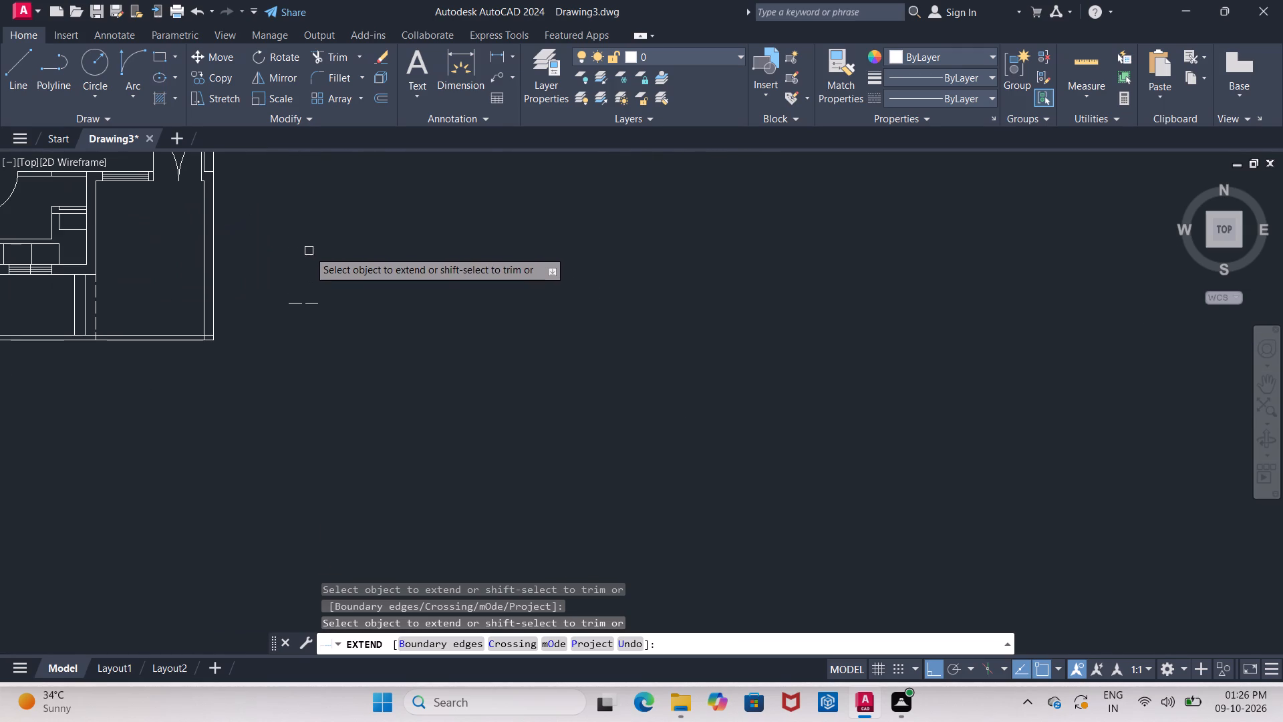
key(Escape)
drag(271, 261, 329, 317)
drag(271, 269, 356, 332)
drag(356, 332, 362, 327)
key(Delete)
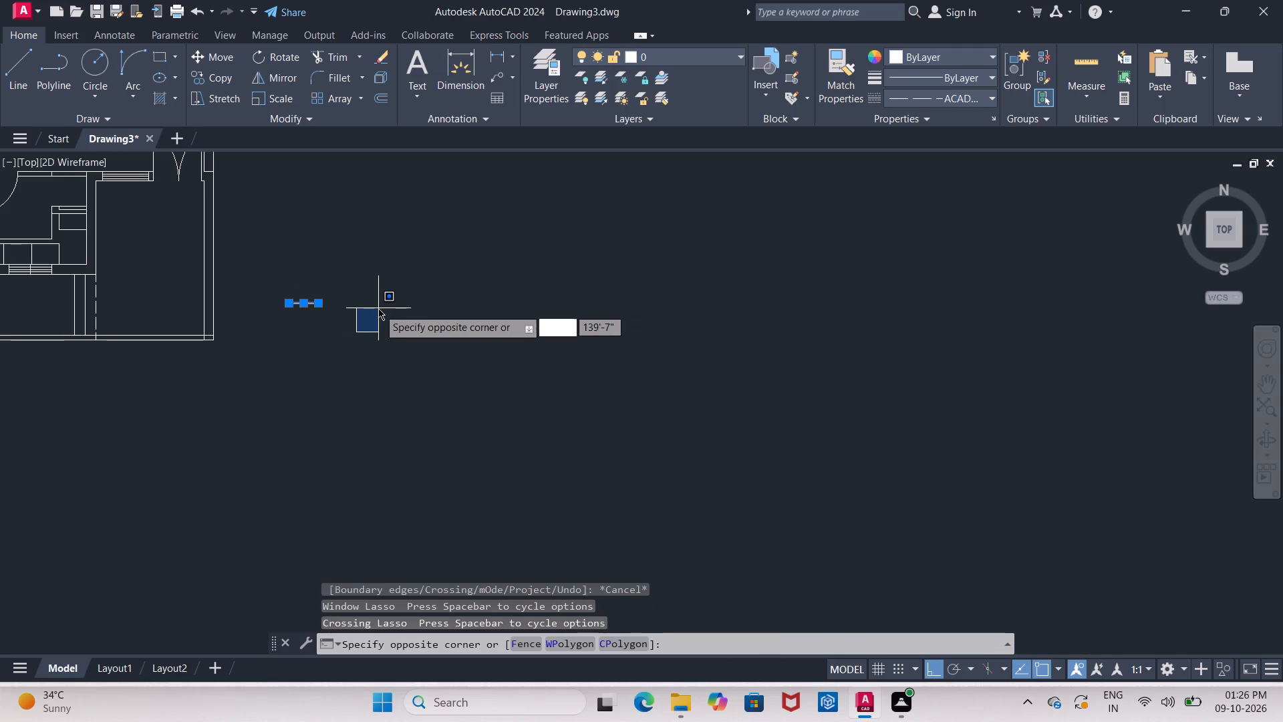
scroll(453, 355, up, 1)
click(625, 370)
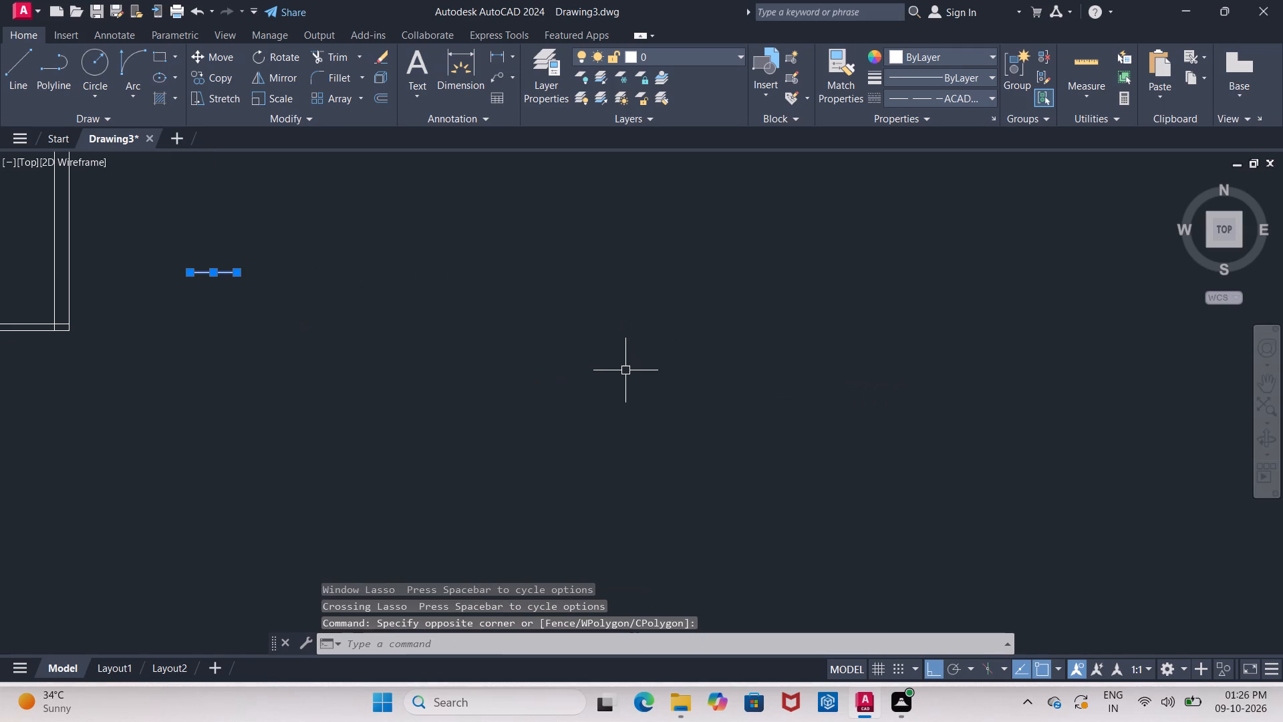
key(Delete)
Extend the outer east wall line of the southwest room down to the inner line of the bottom boundary wall.
scroll(625, 370, down, 2)
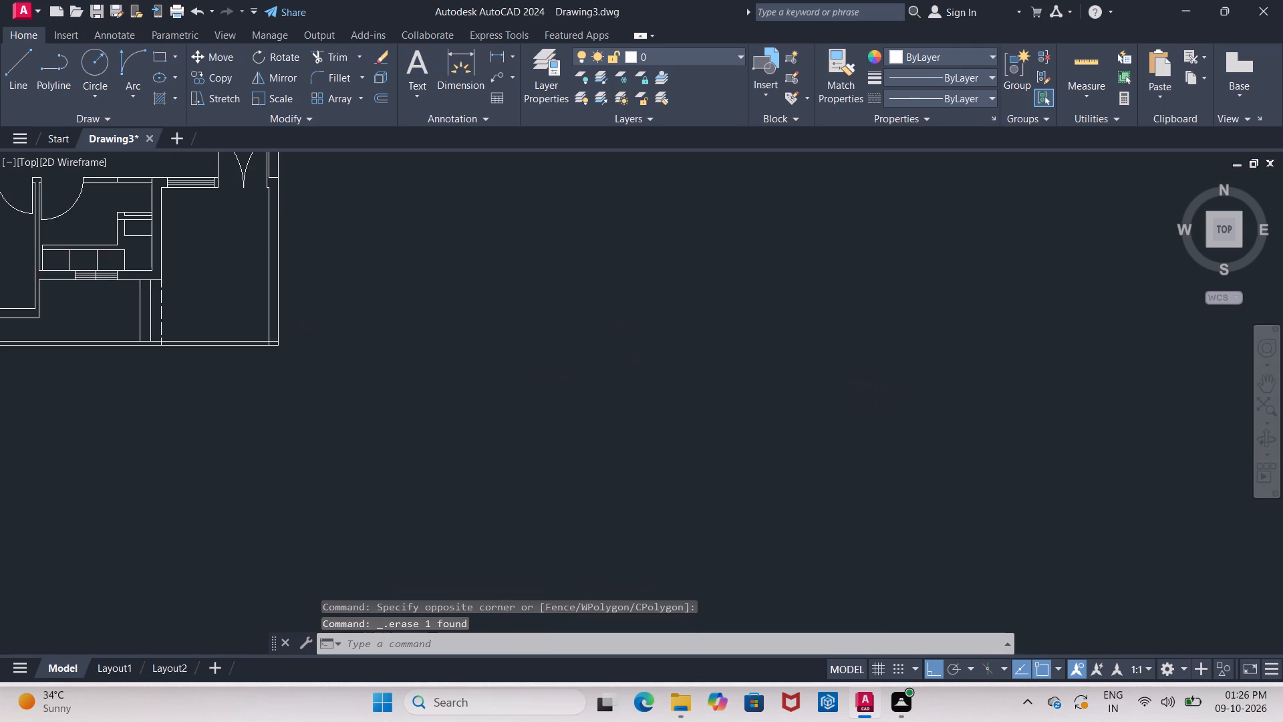
scroll(625, 370, down, 1)
middle_drag(654, 305, 621, 411)
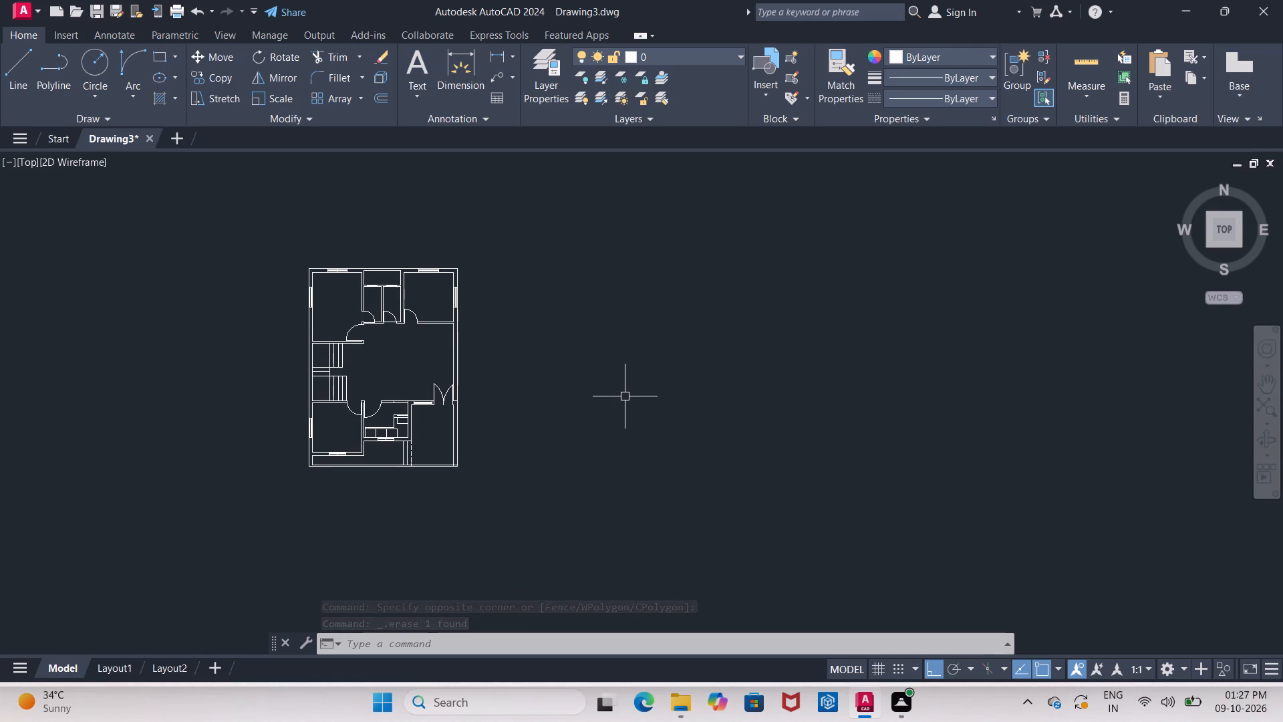
middle_drag(625, 396, 748, 249)
scroll(751, 247, up, 1)
scroll(372, 396, up, 3)
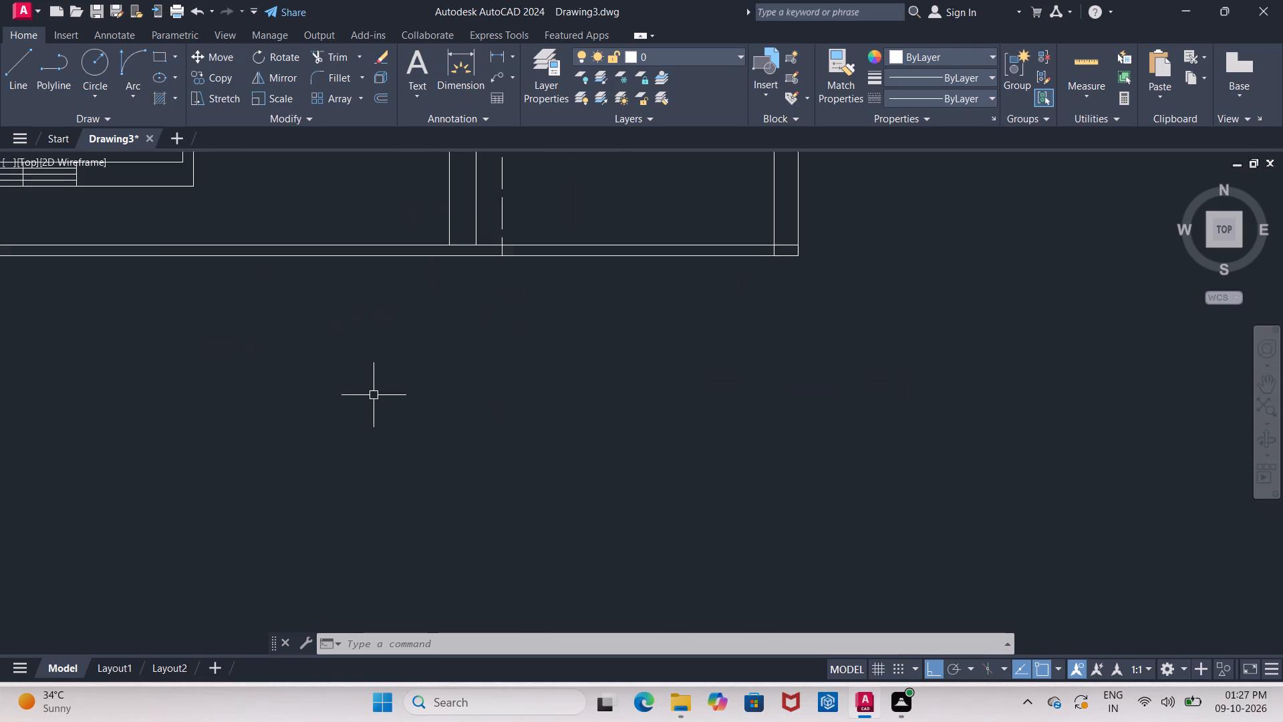
middle_drag(377, 395, 688, 436)
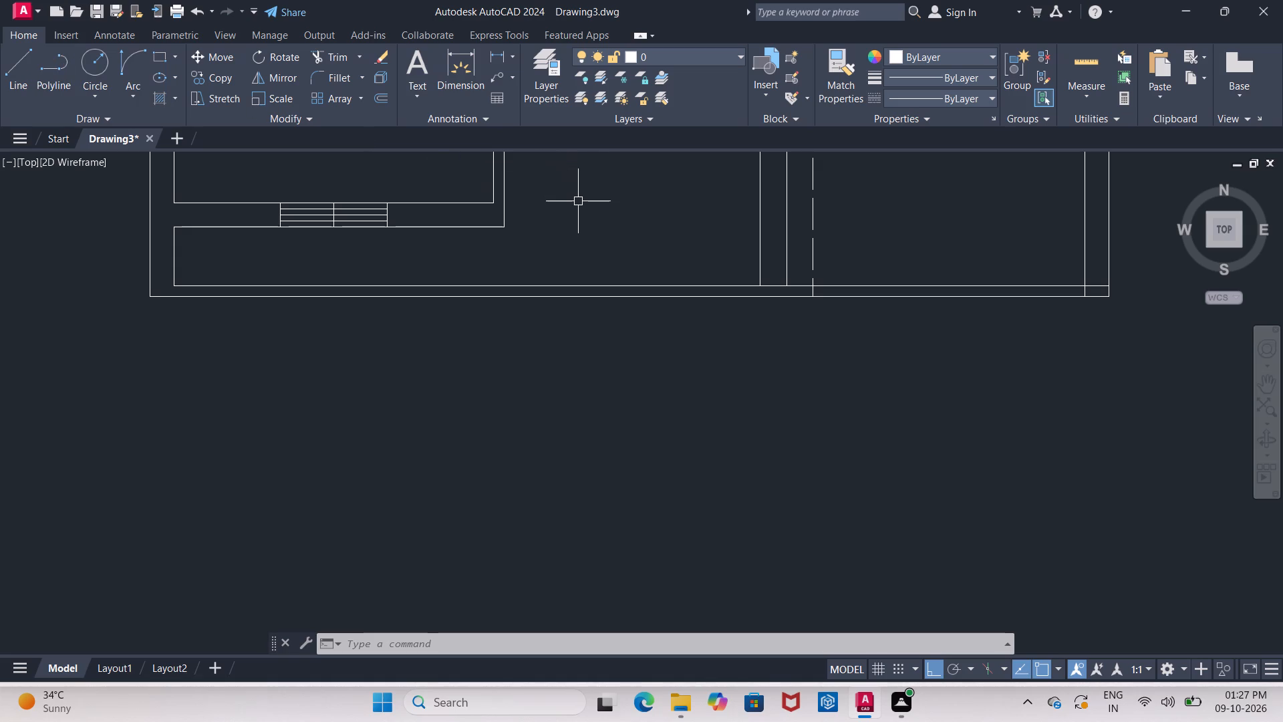
key(Escape)
key(e)
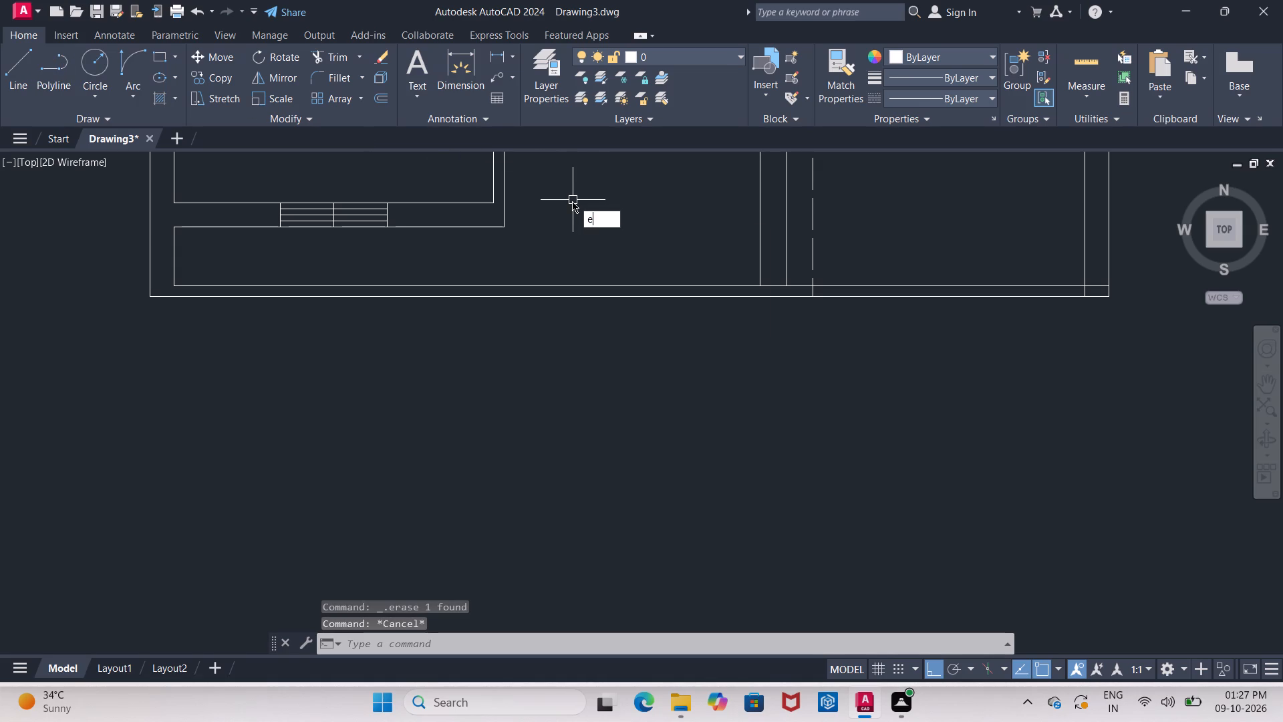
key(x)
key(Return)
click(506, 209)
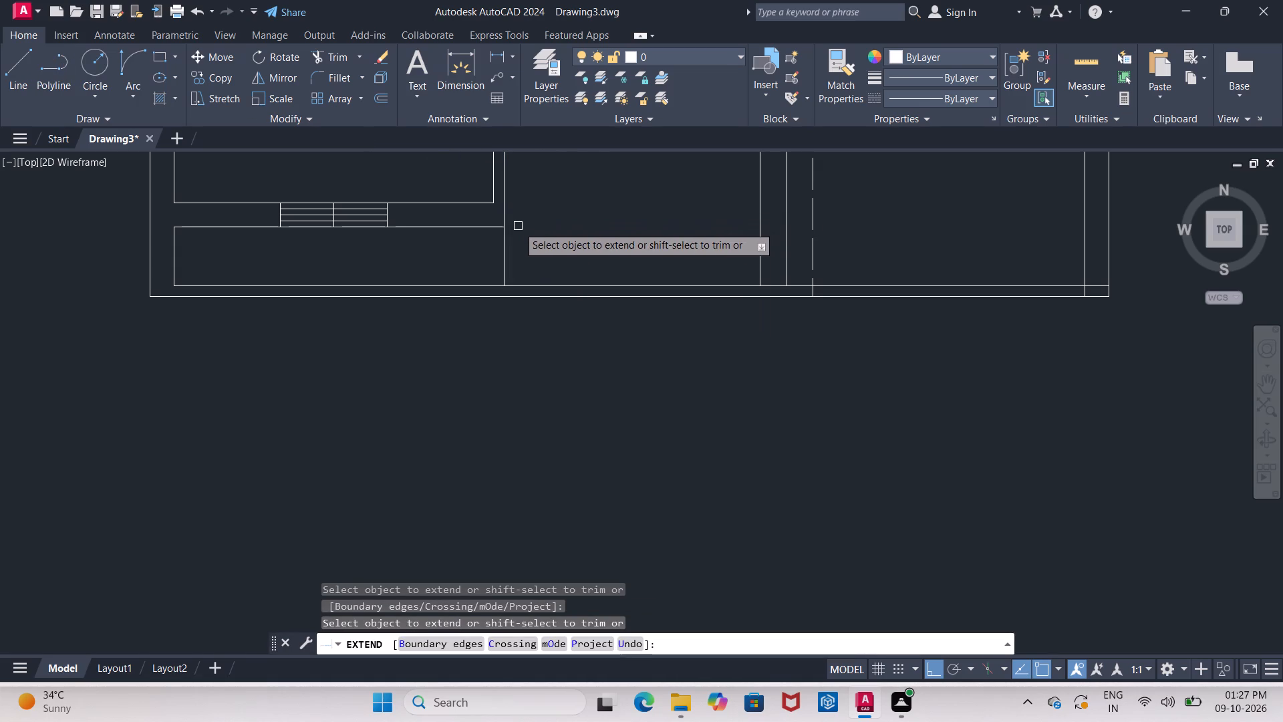
scroll(559, 221, down, 1)
middle_drag(559, 221, 462, 310)
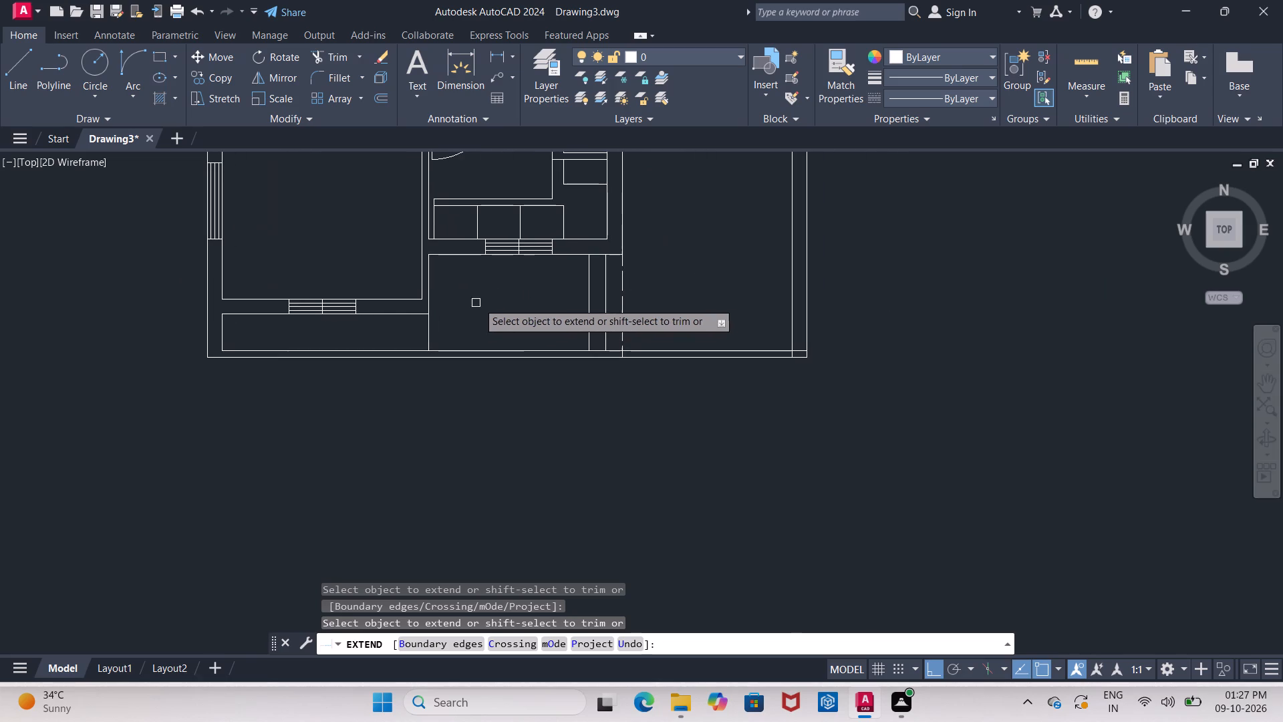
key(Escape)
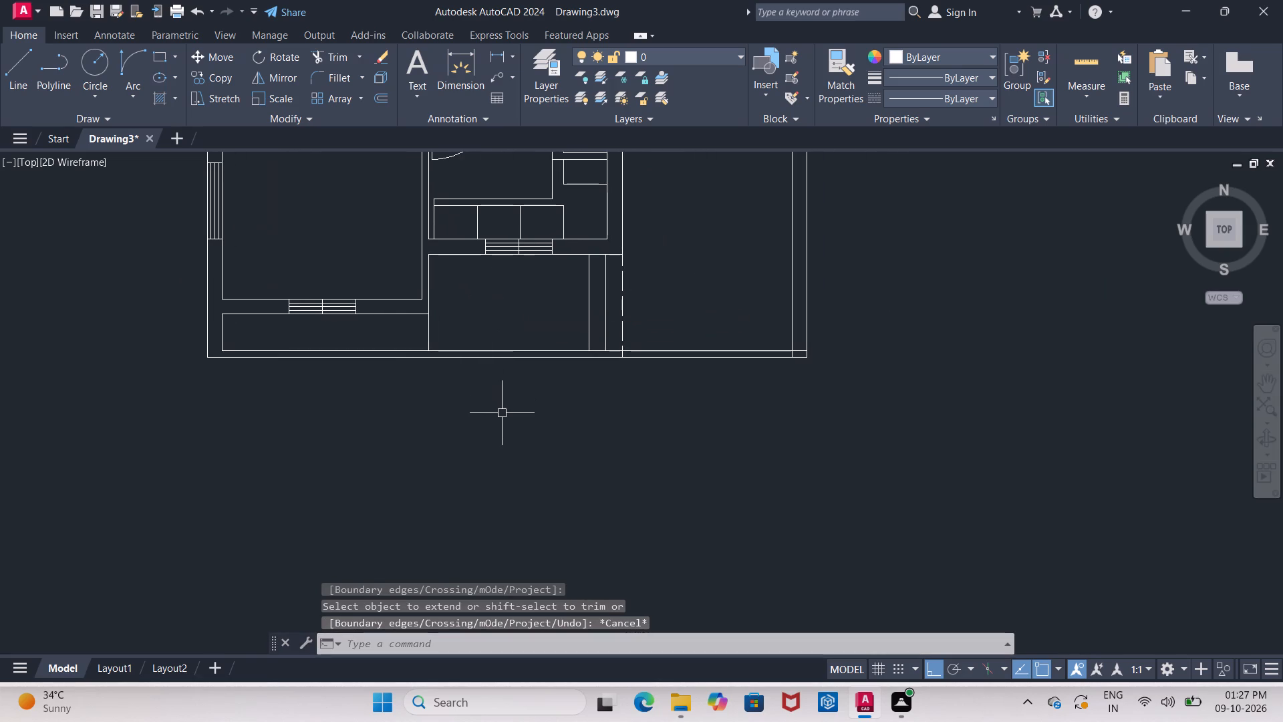
Hatch the narrow strip between the southwest room and the bottom boundary wall with the DOTS pattern.
key(h)
key(Return)
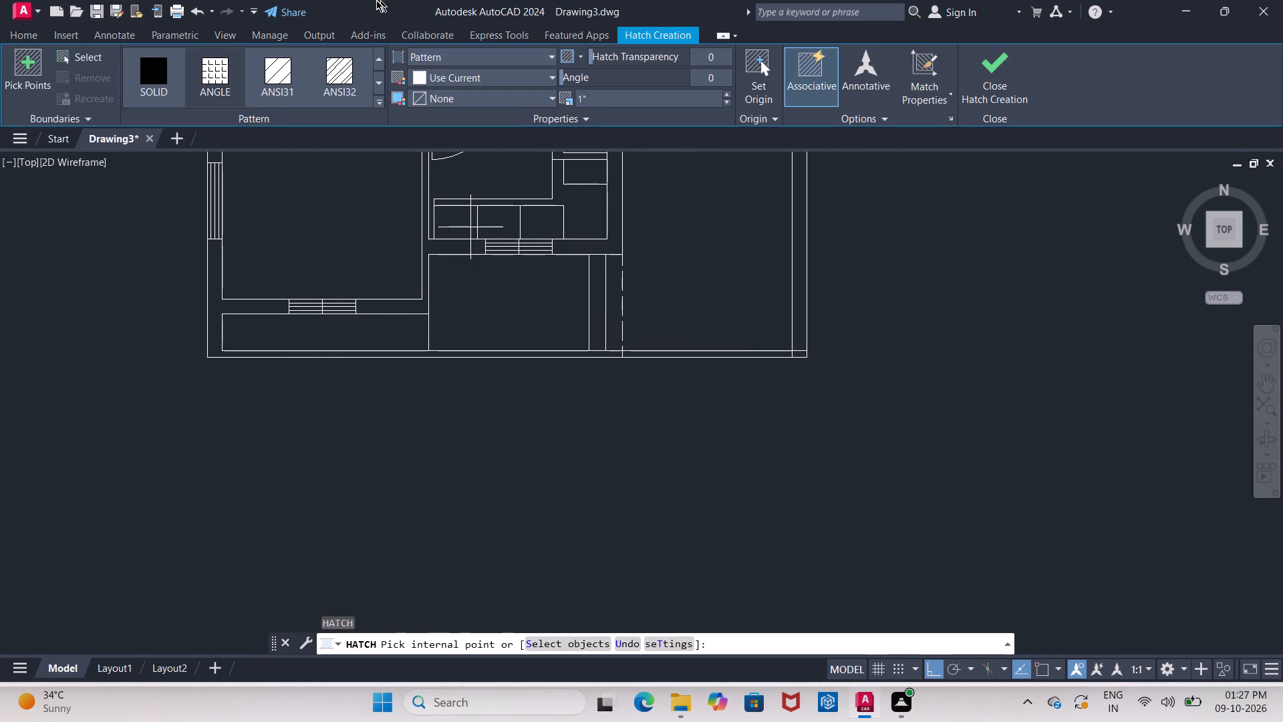
click(382, 82)
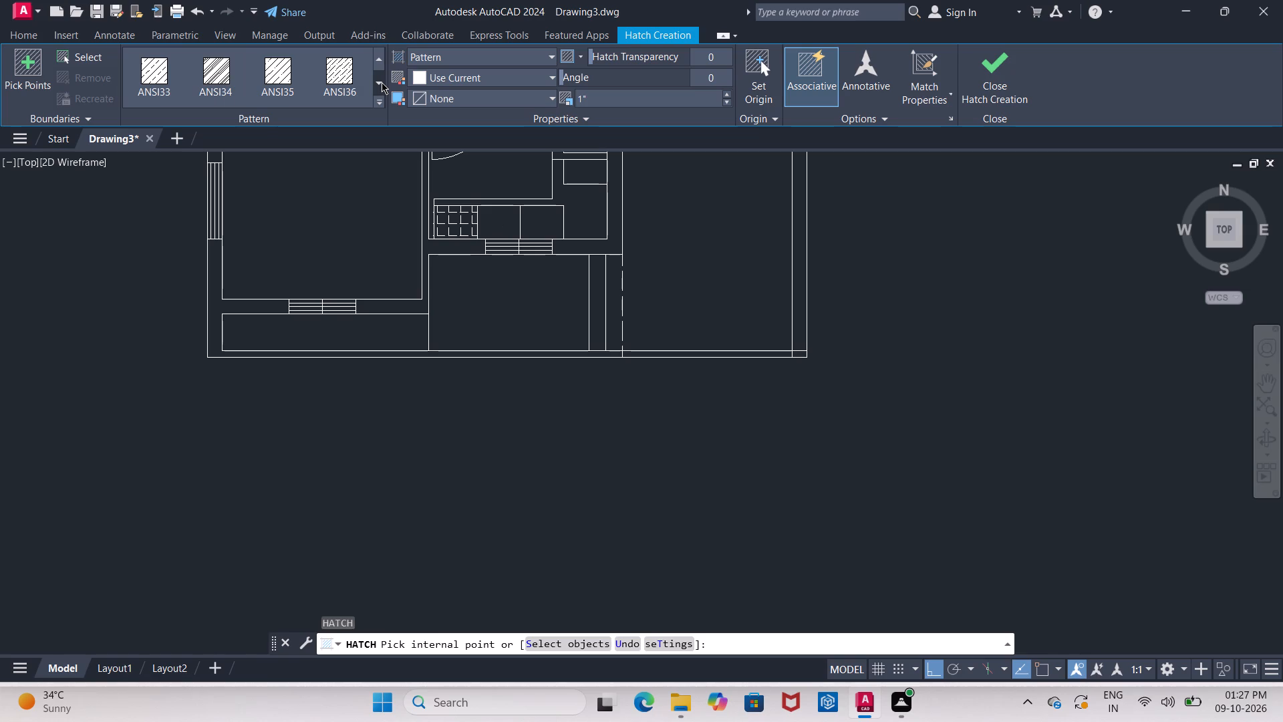
click(382, 82)
click(382, 82)
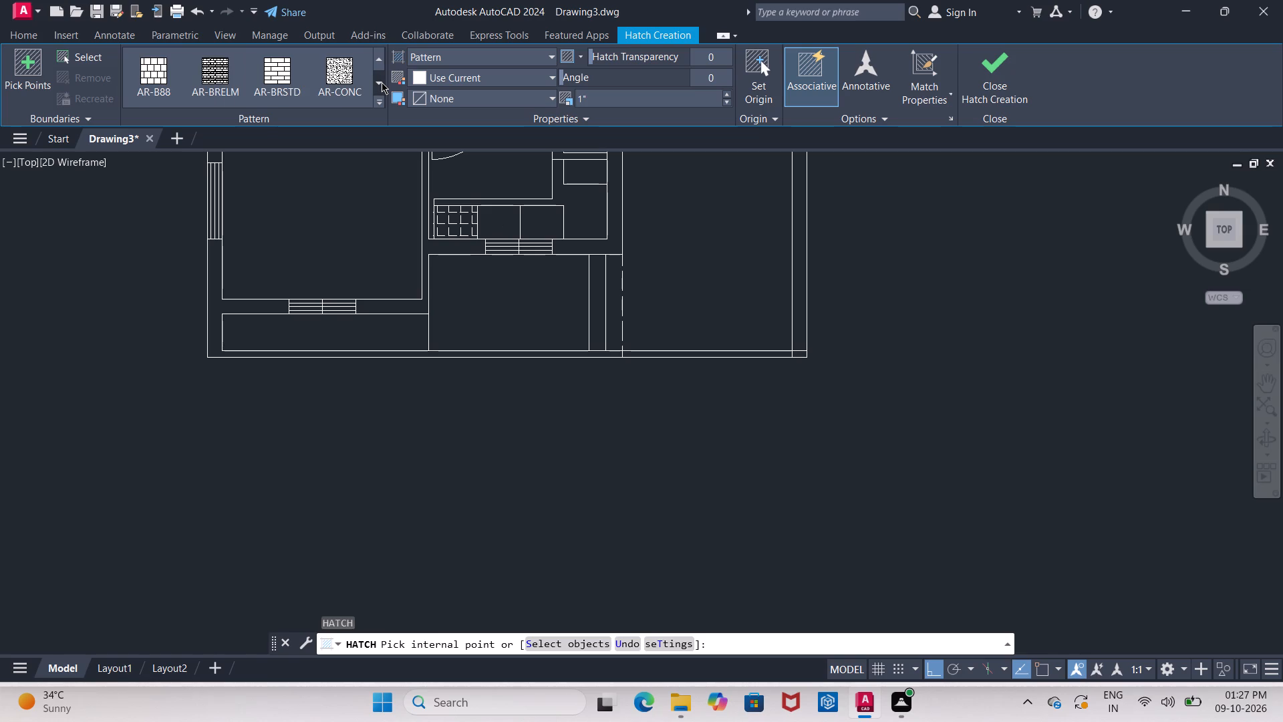
click(382, 82)
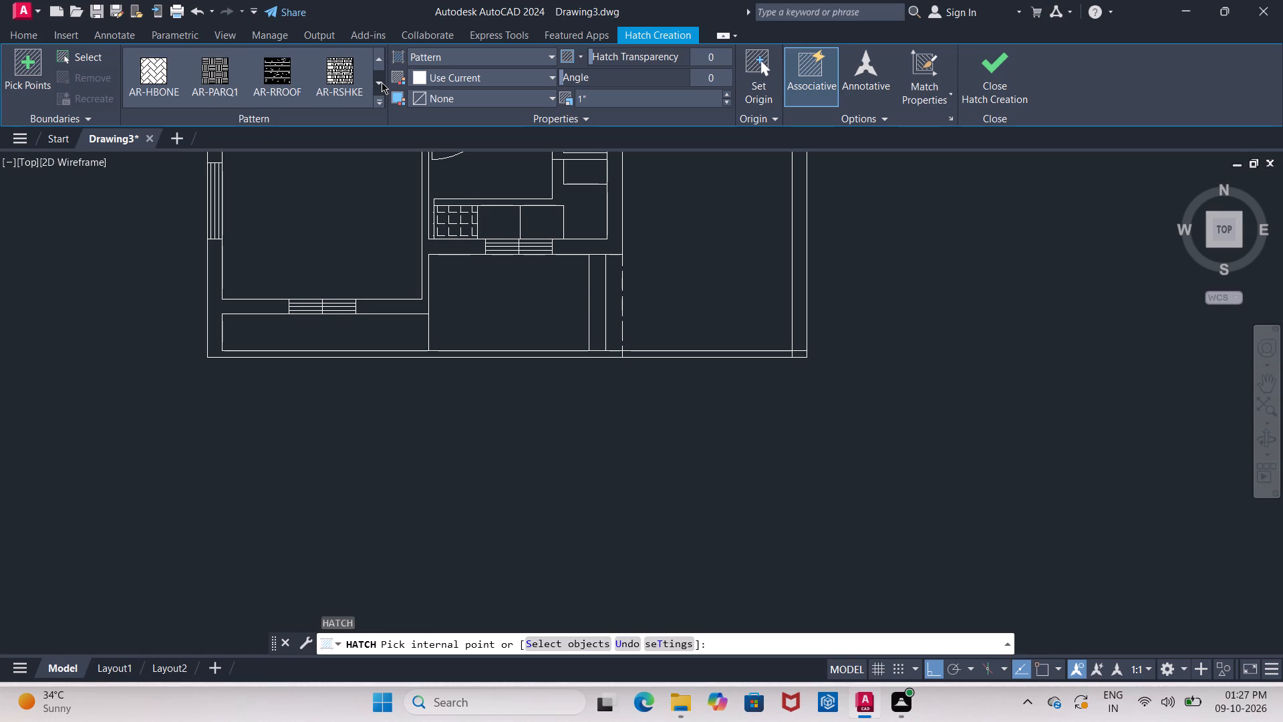
click(382, 82)
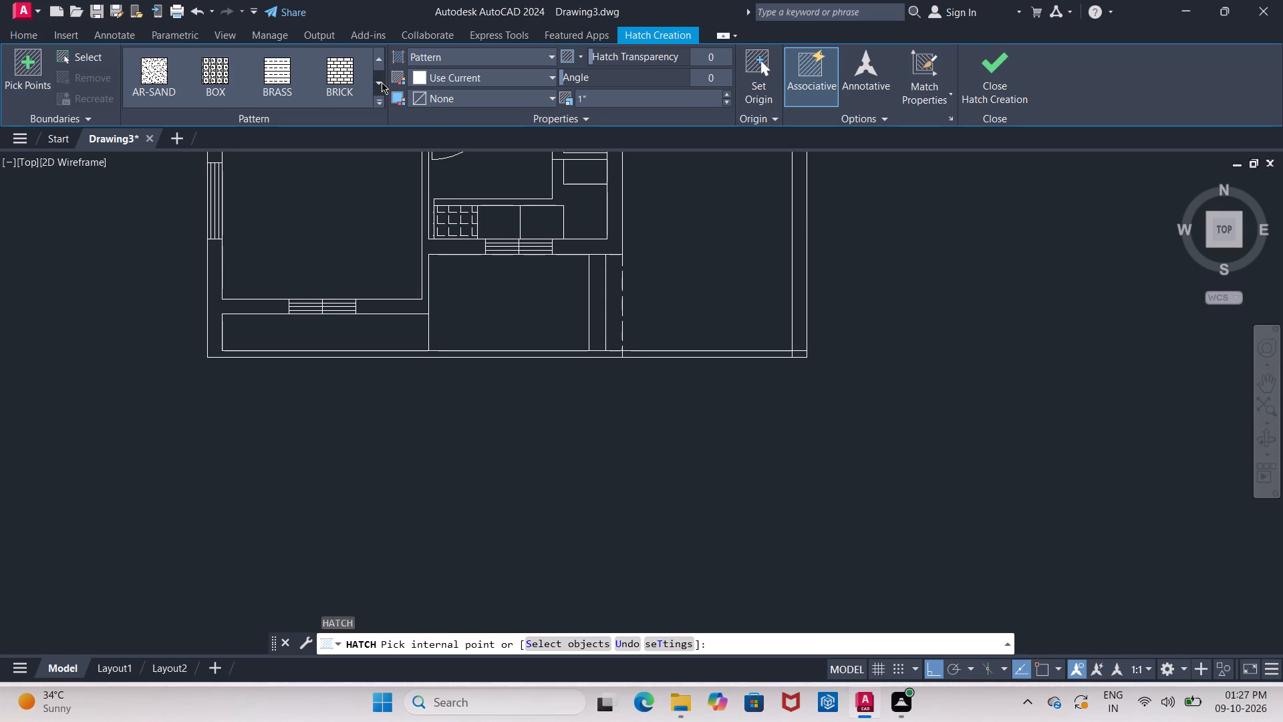
click(382, 82)
click(382, 82)
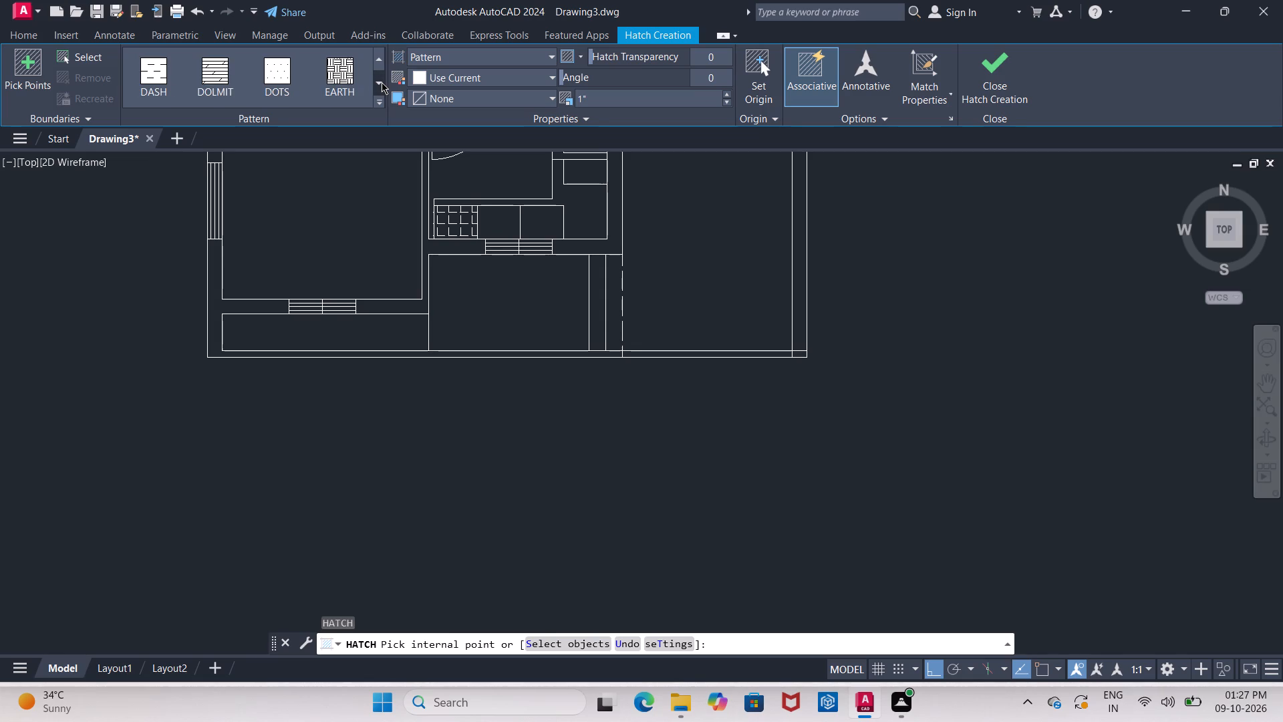
click(381, 65)
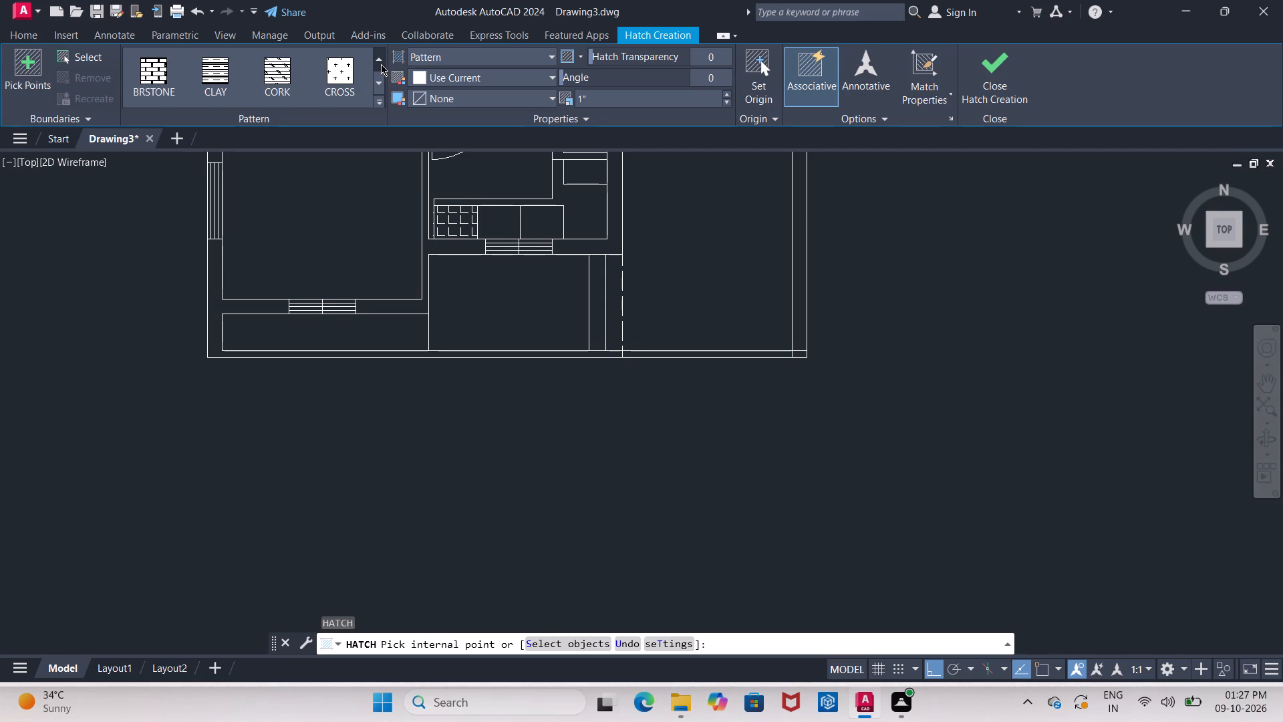
click(379, 85)
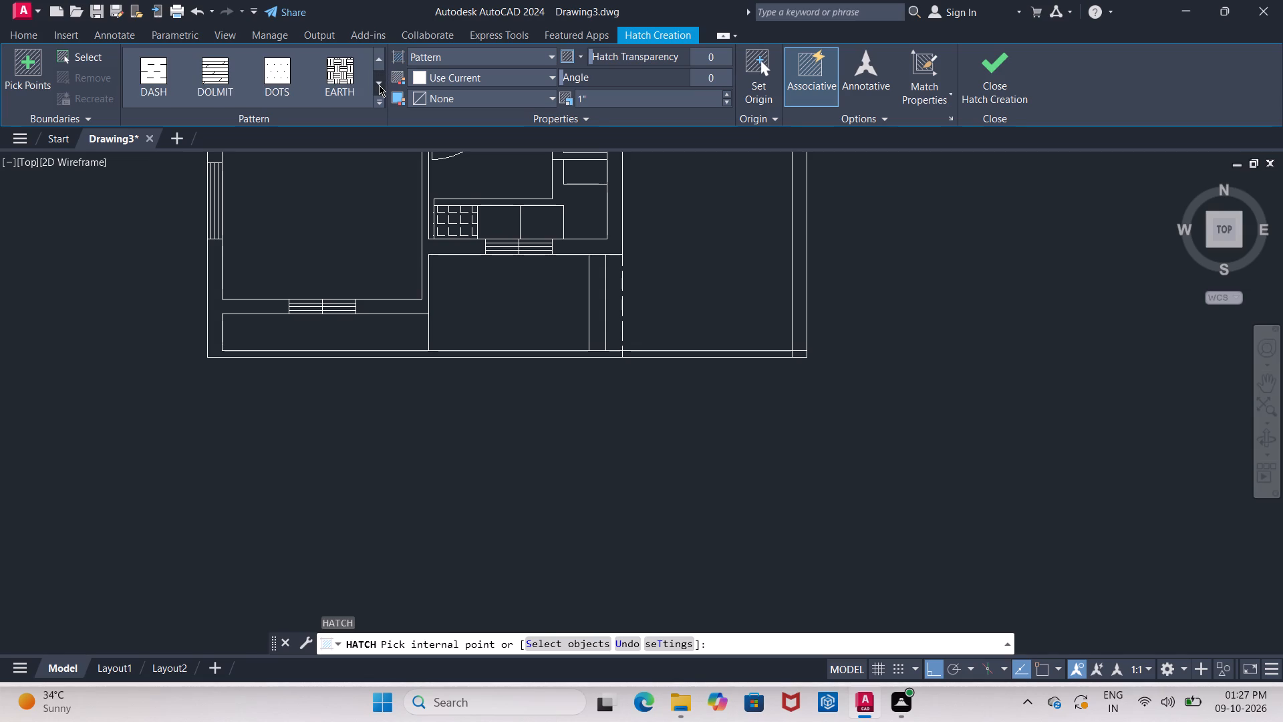
click(284, 68)
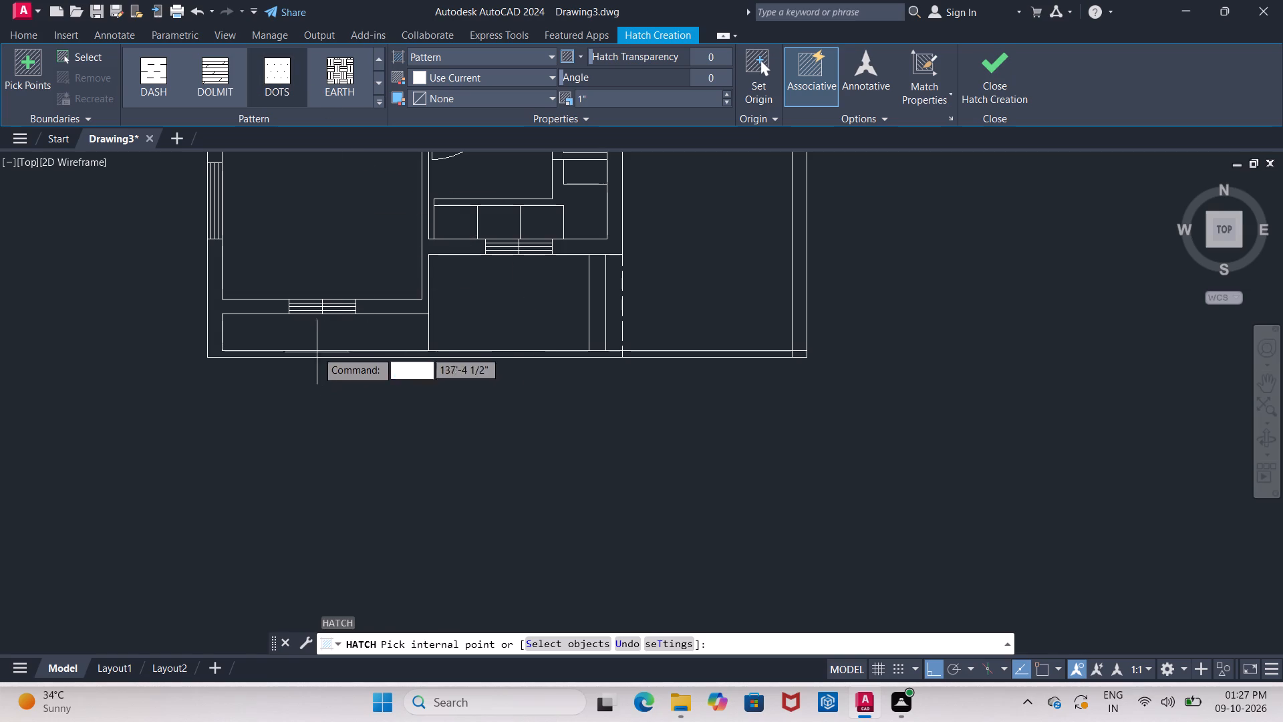
click(313, 336)
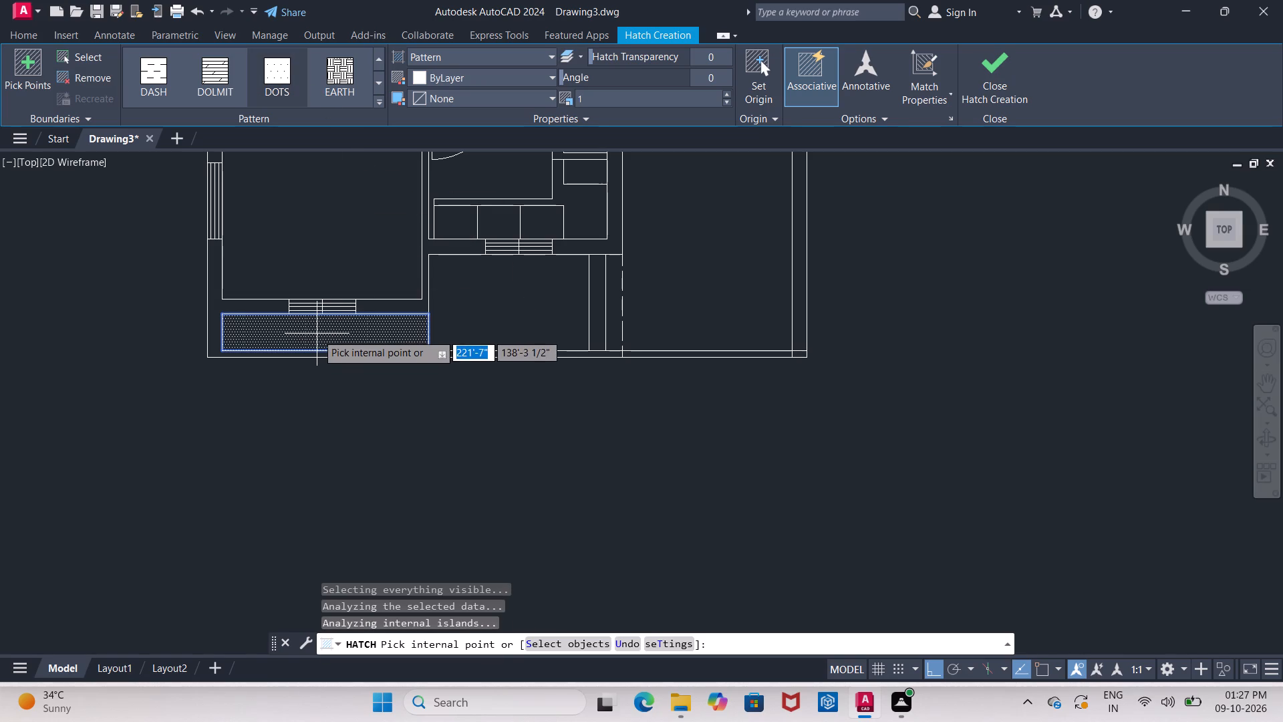
key(Escape)
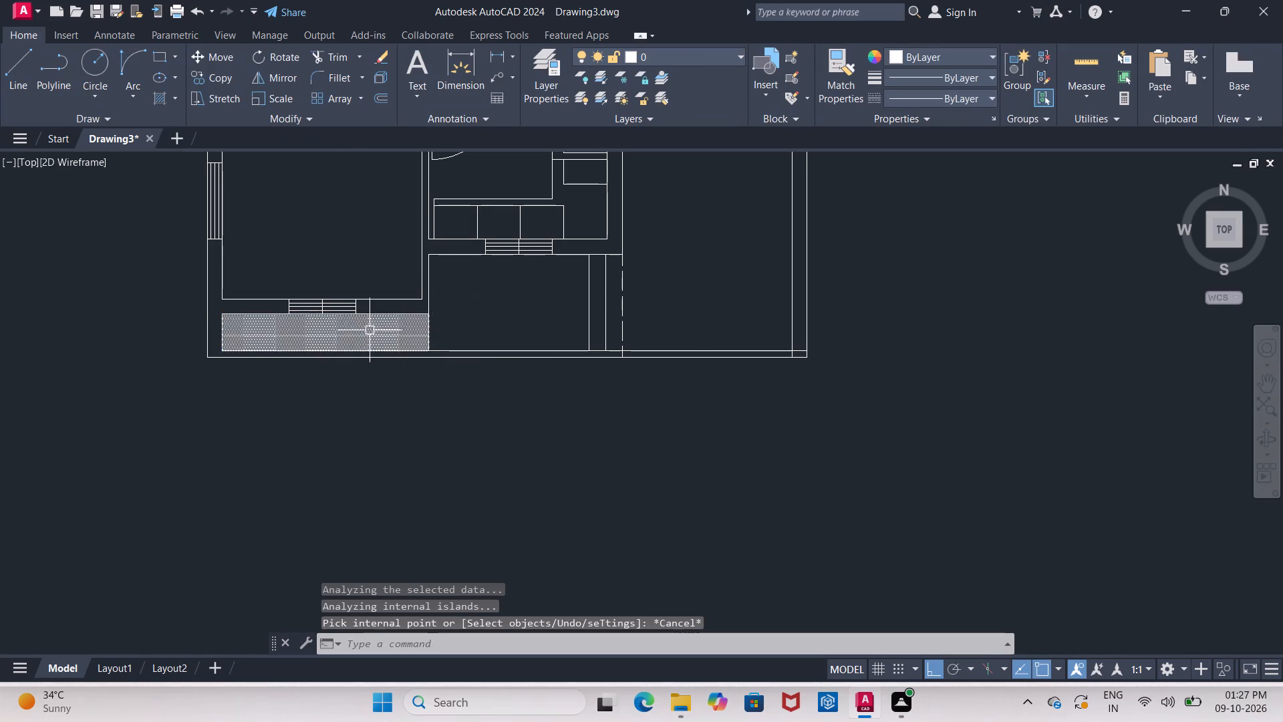
Set the pattern scale of the dotted hatch below the southwest room to 4.
click(370, 330)
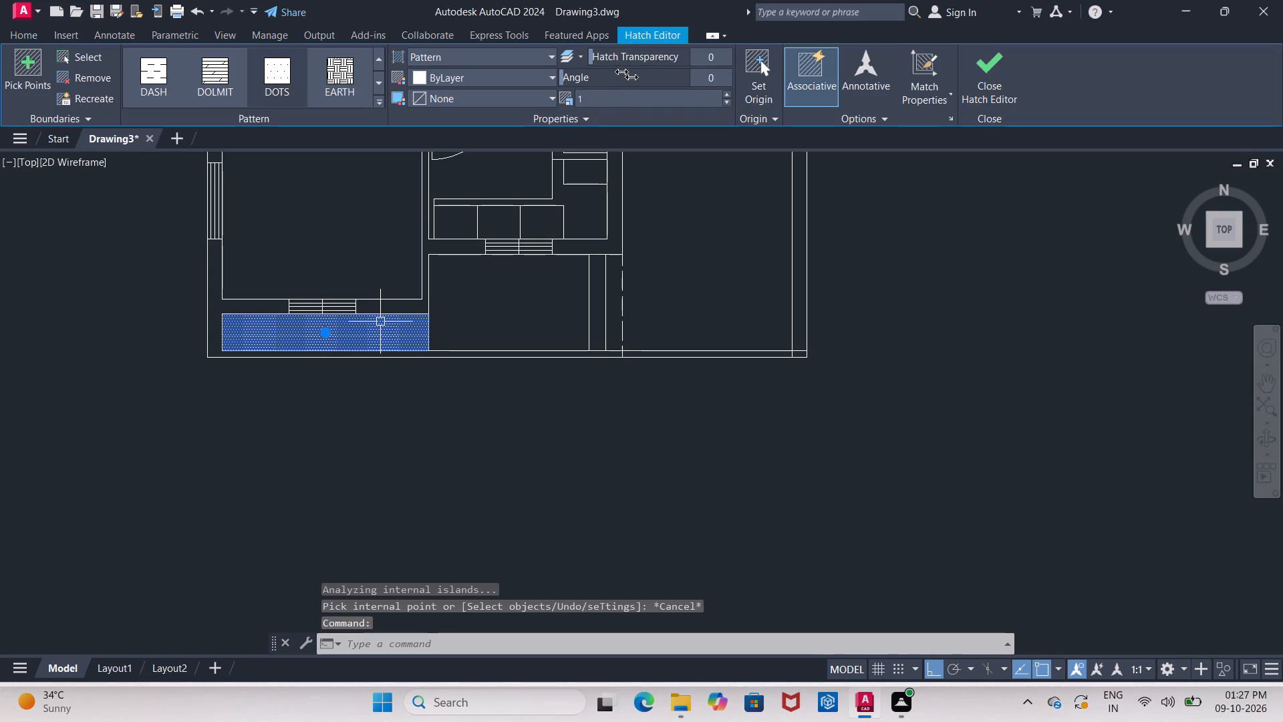
click(725, 94)
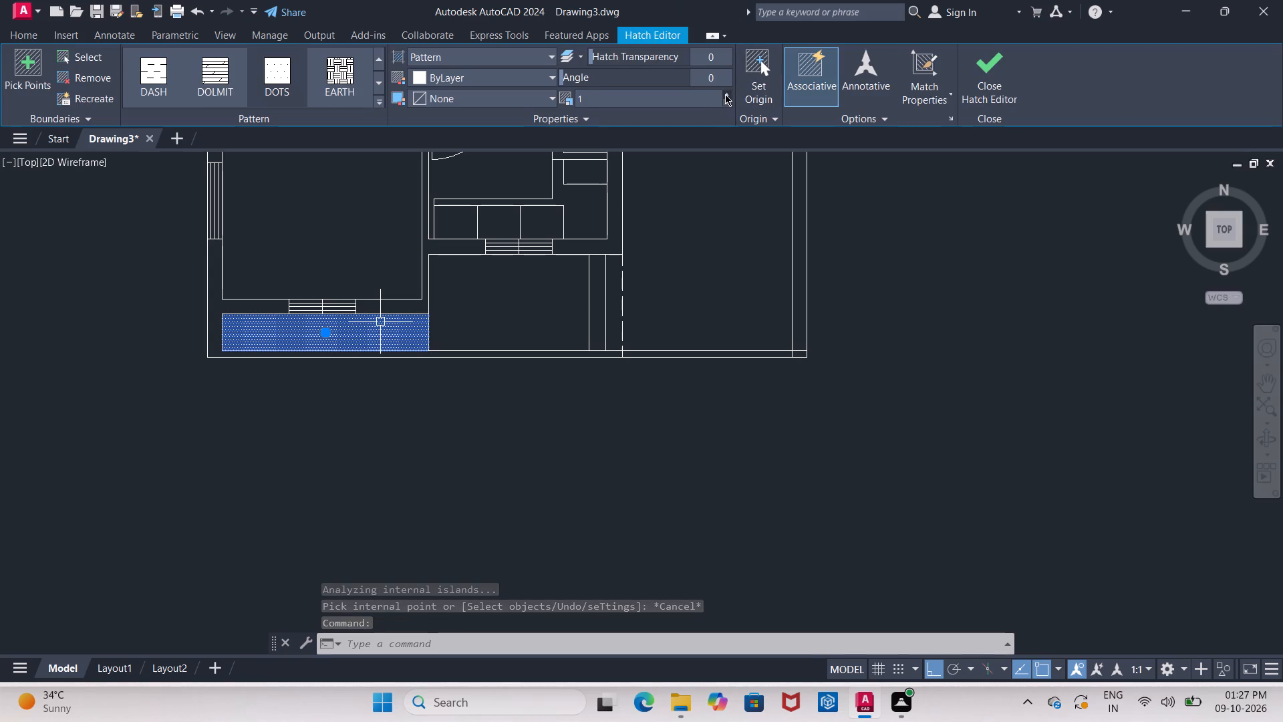
click(725, 94)
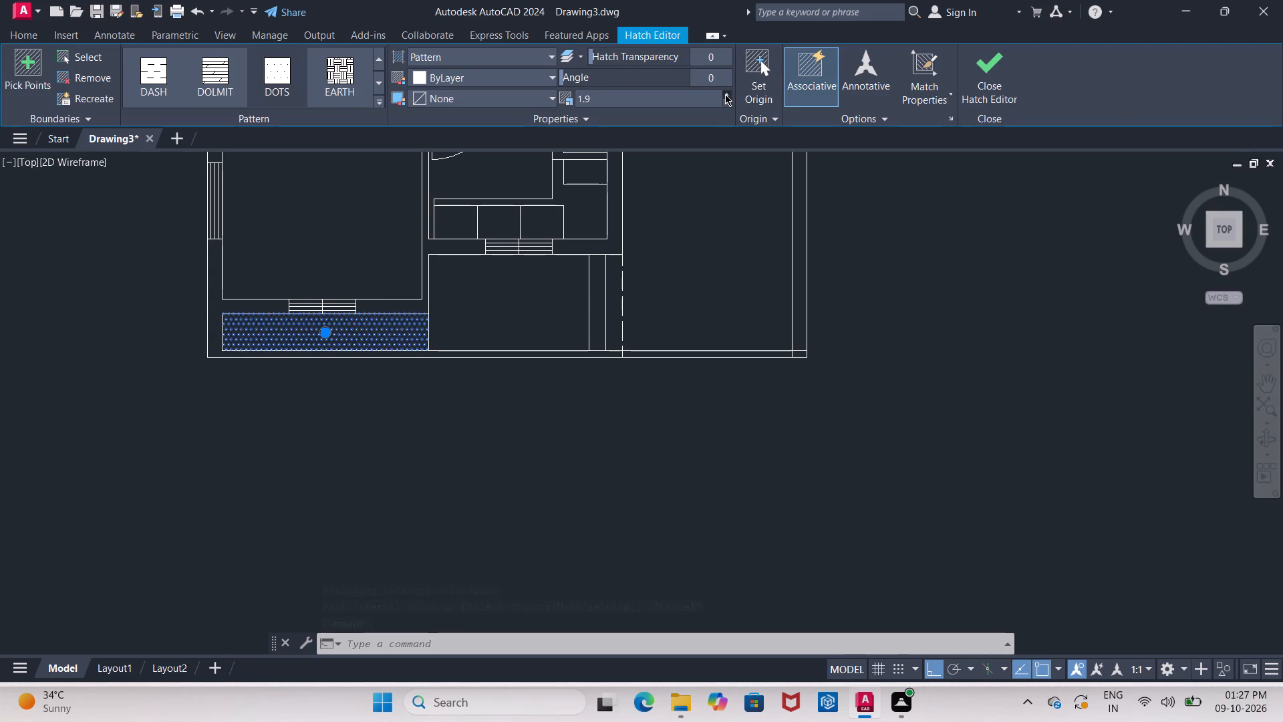
click(725, 94)
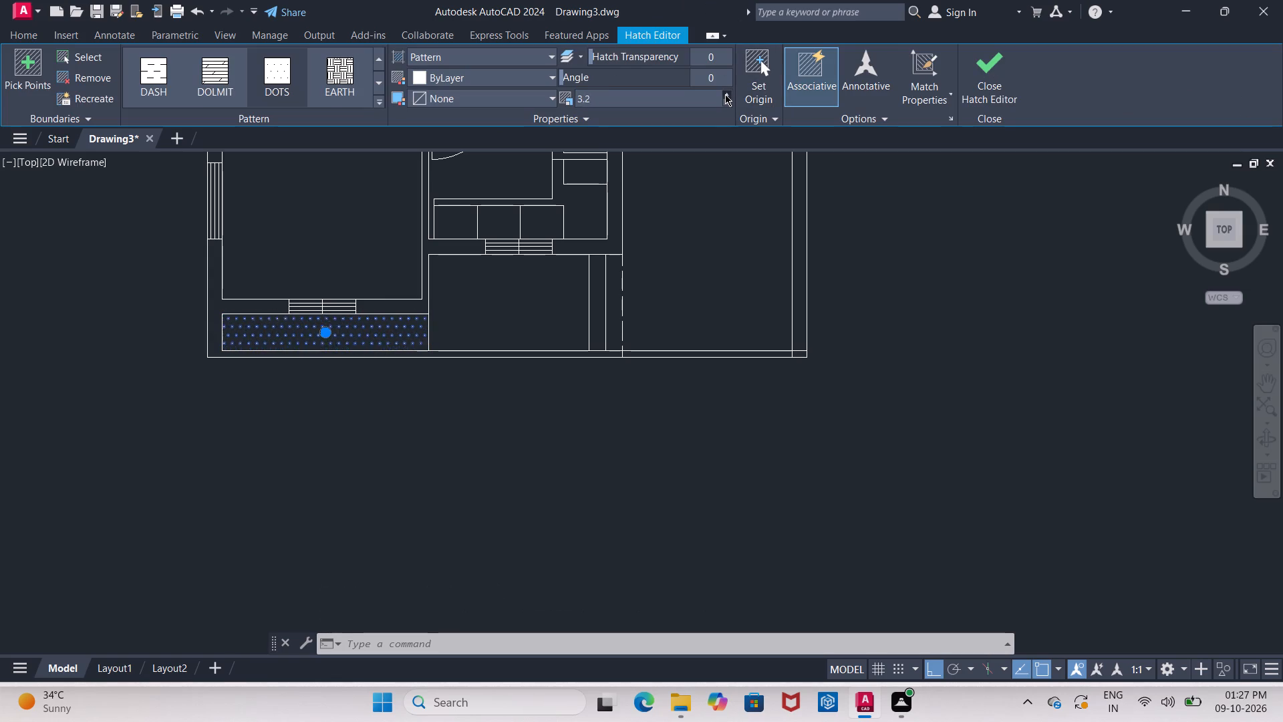
click(725, 94)
click(725, 94)
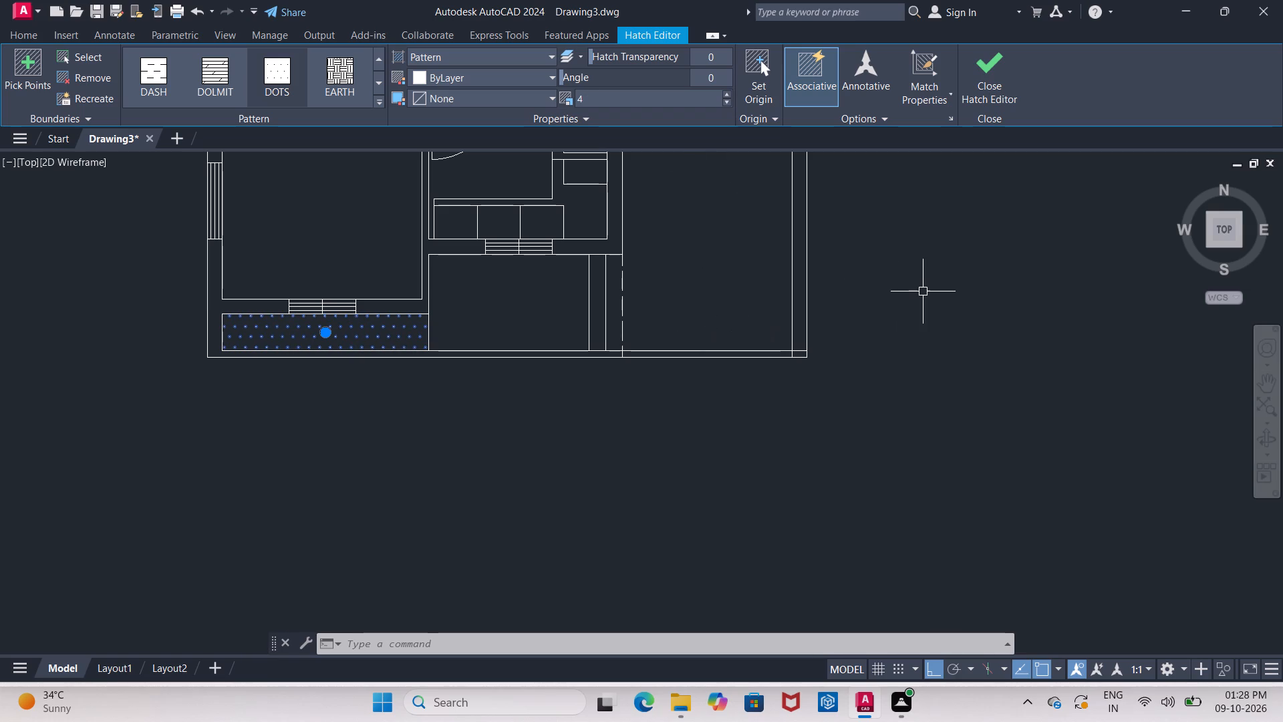
key(Escape)
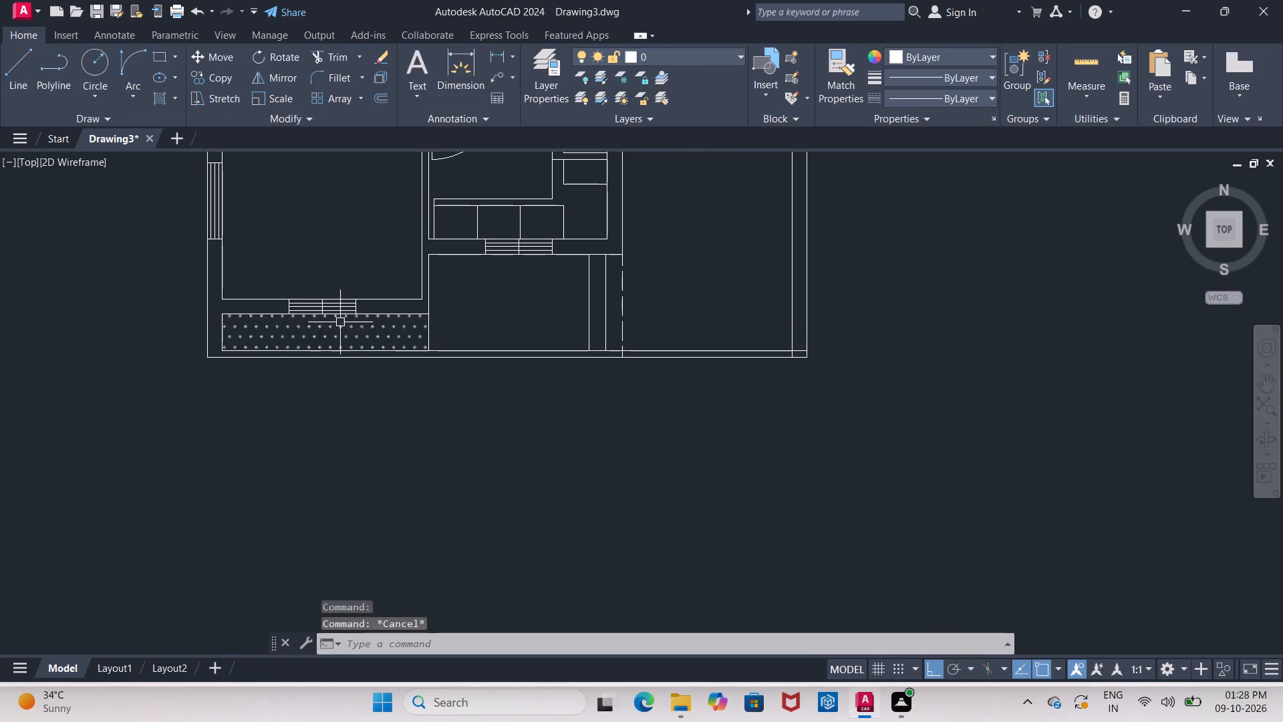
Set the color of the dotted hatch below the southwest room to Cyan.
click(340, 327)
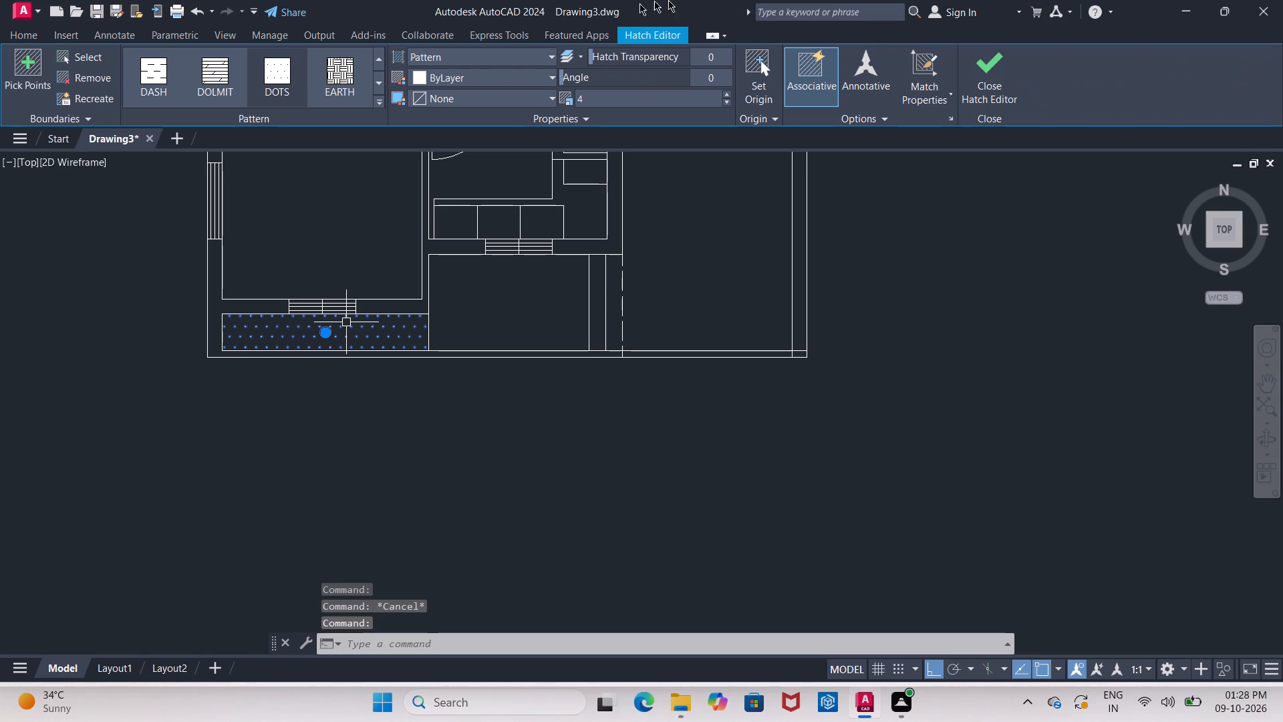
click(421, 78)
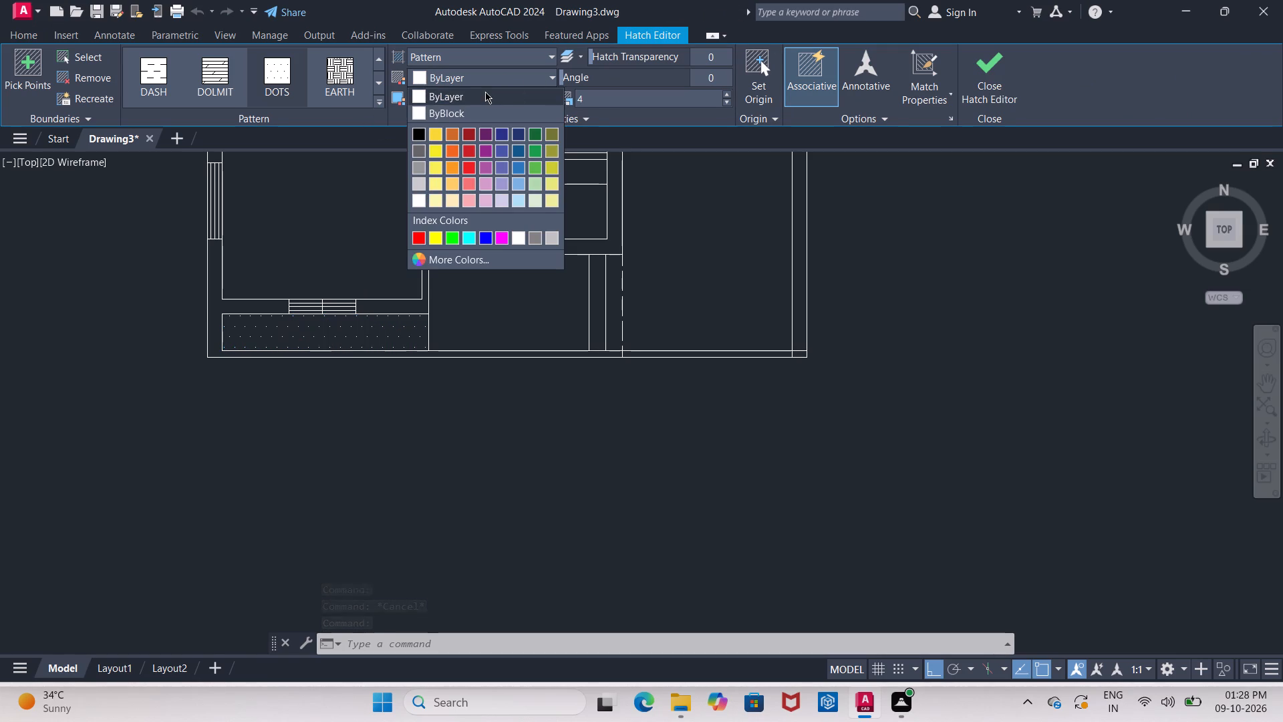
click(466, 235)
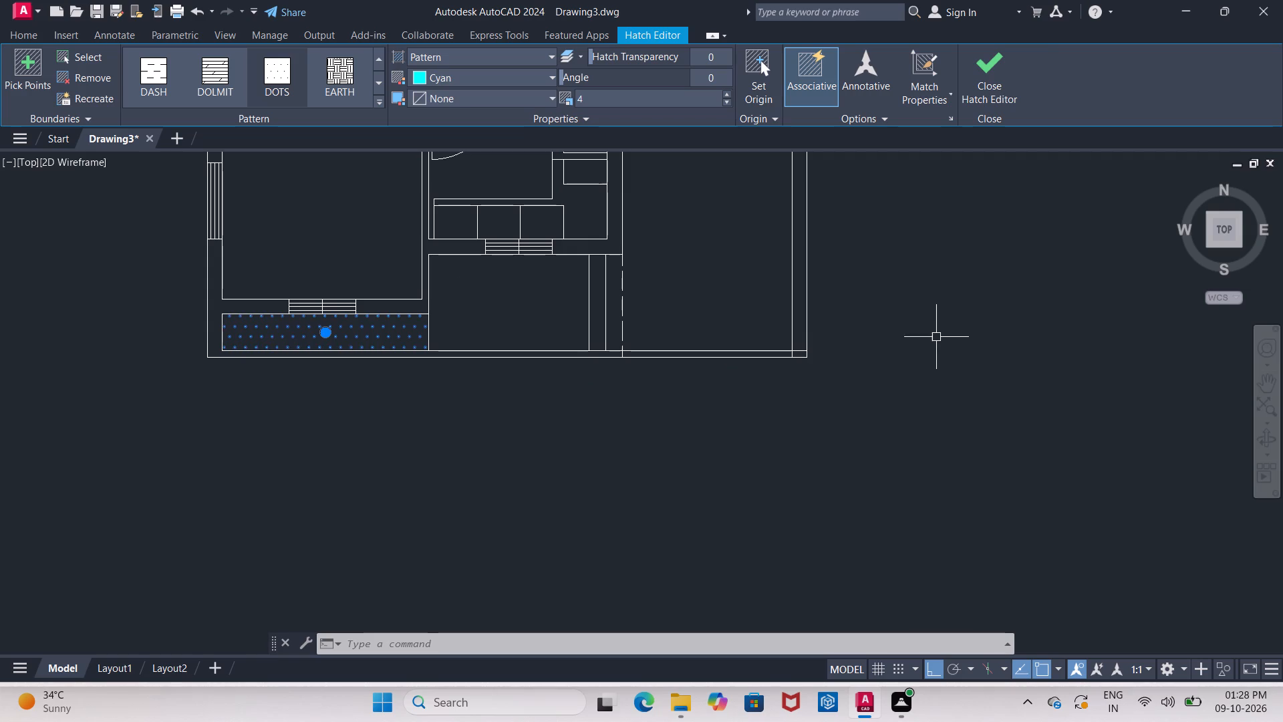
key(Escape)
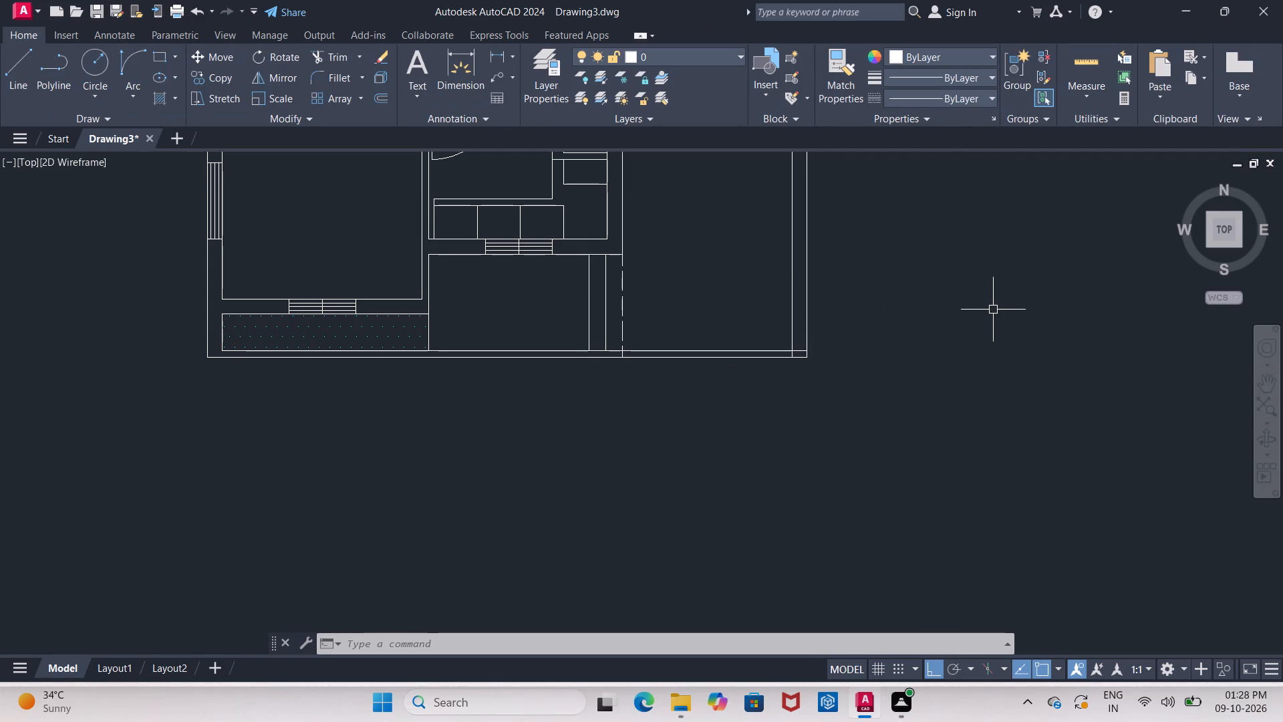
Trim away all segments of the vertical center line in the window directly below the three-compartment counter.
scroll(708, 289, down, 1)
middle_drag(708, 289, 625, 422)
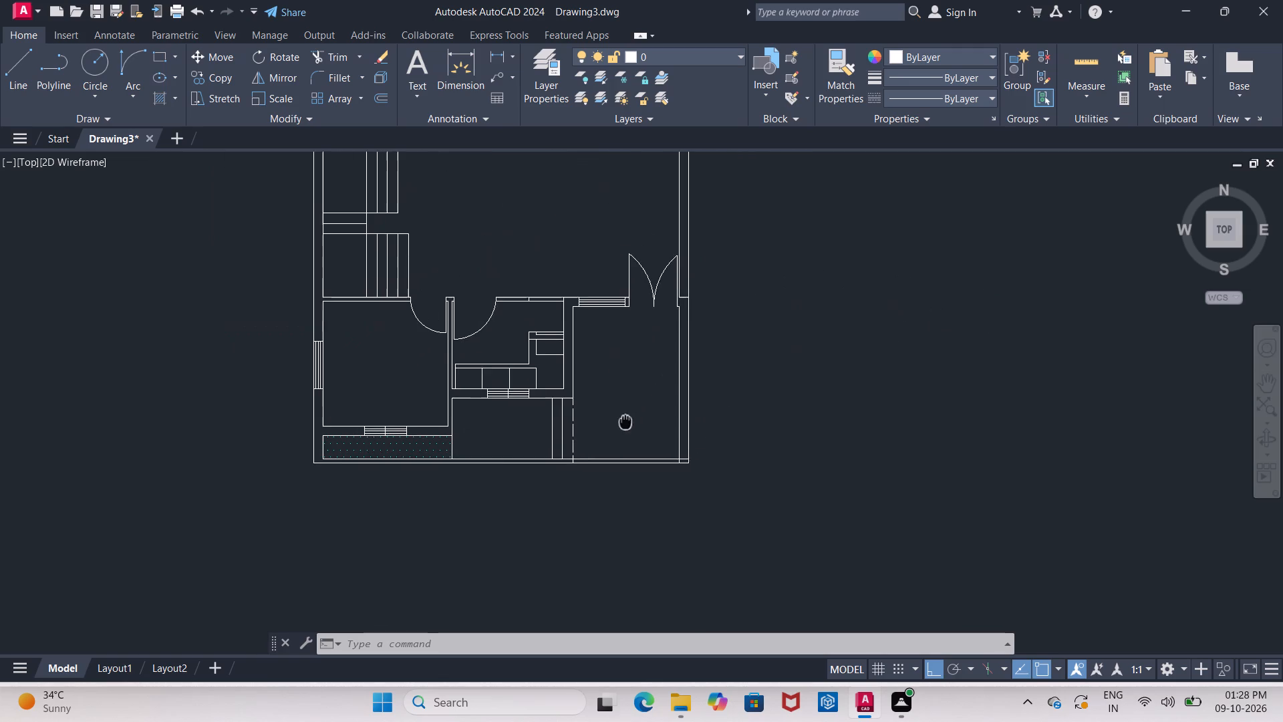
middle_drag(625, 422, 623, 421)
scroll(541, 396, up, 2)
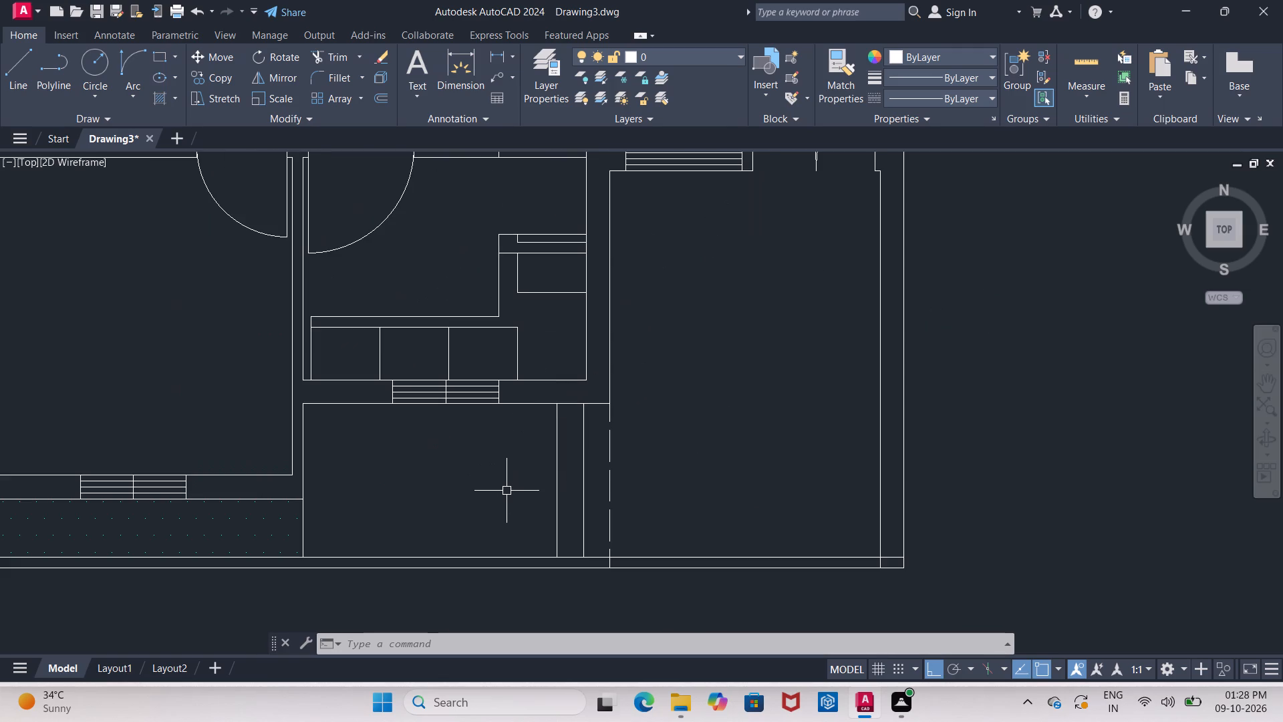
key(Escape)
text(tr)
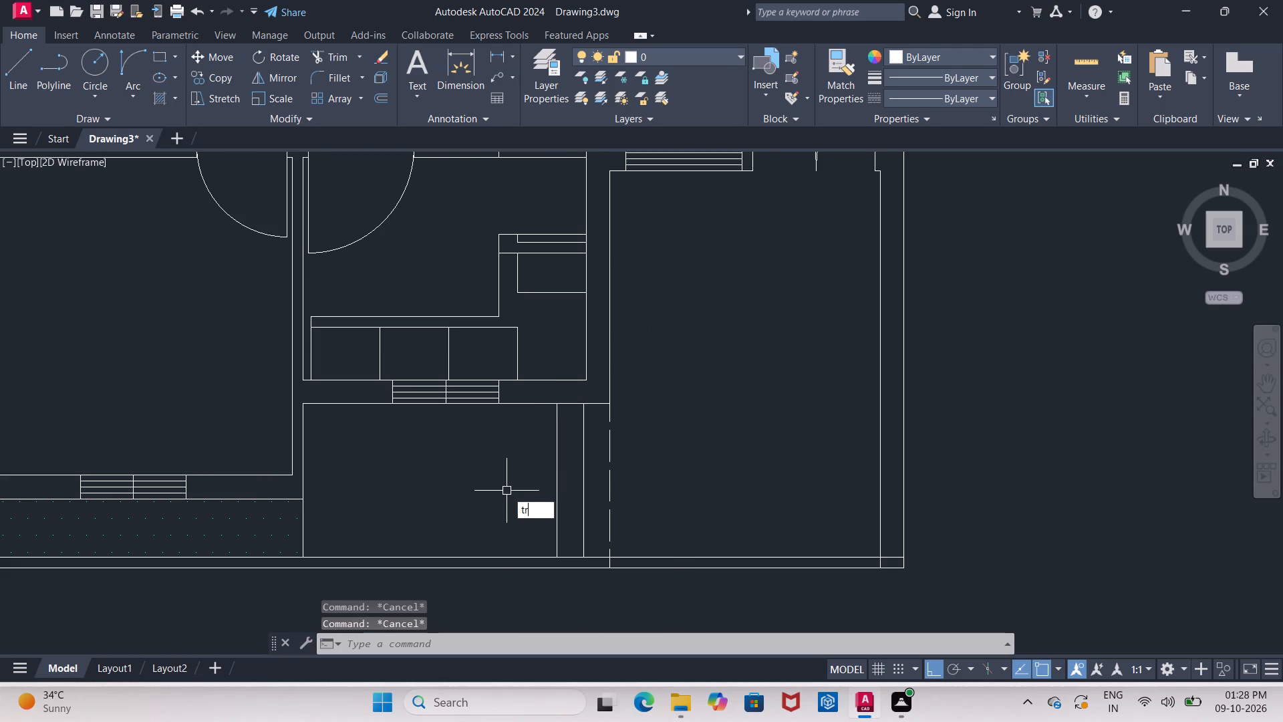
key(Return)
key(Return)
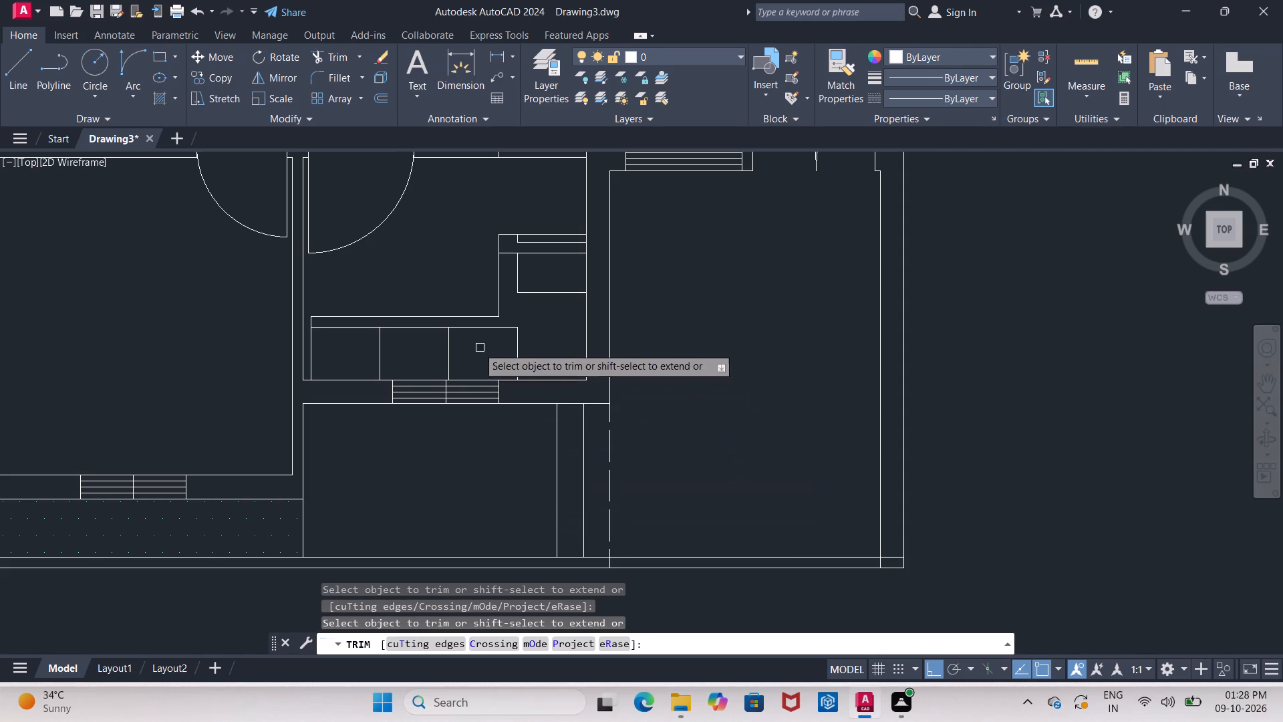
scroll(449, 410, up, 2)
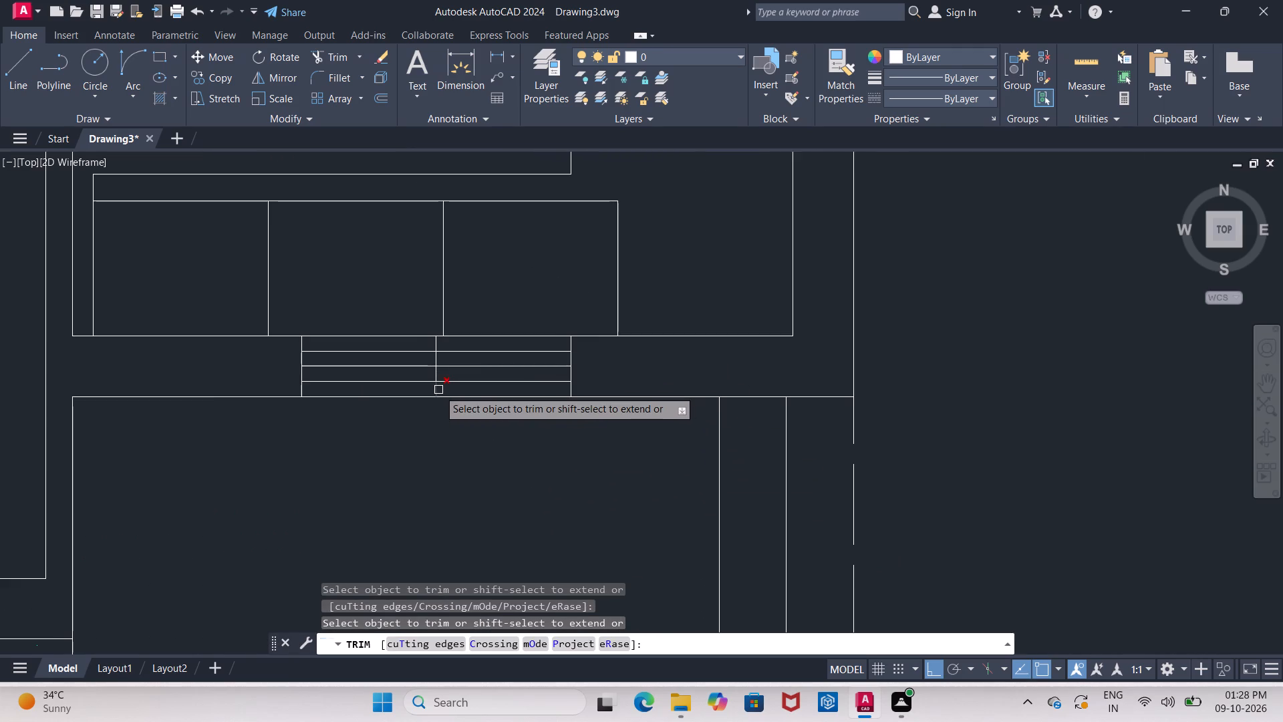
click(438, 390)
click(435, 375)
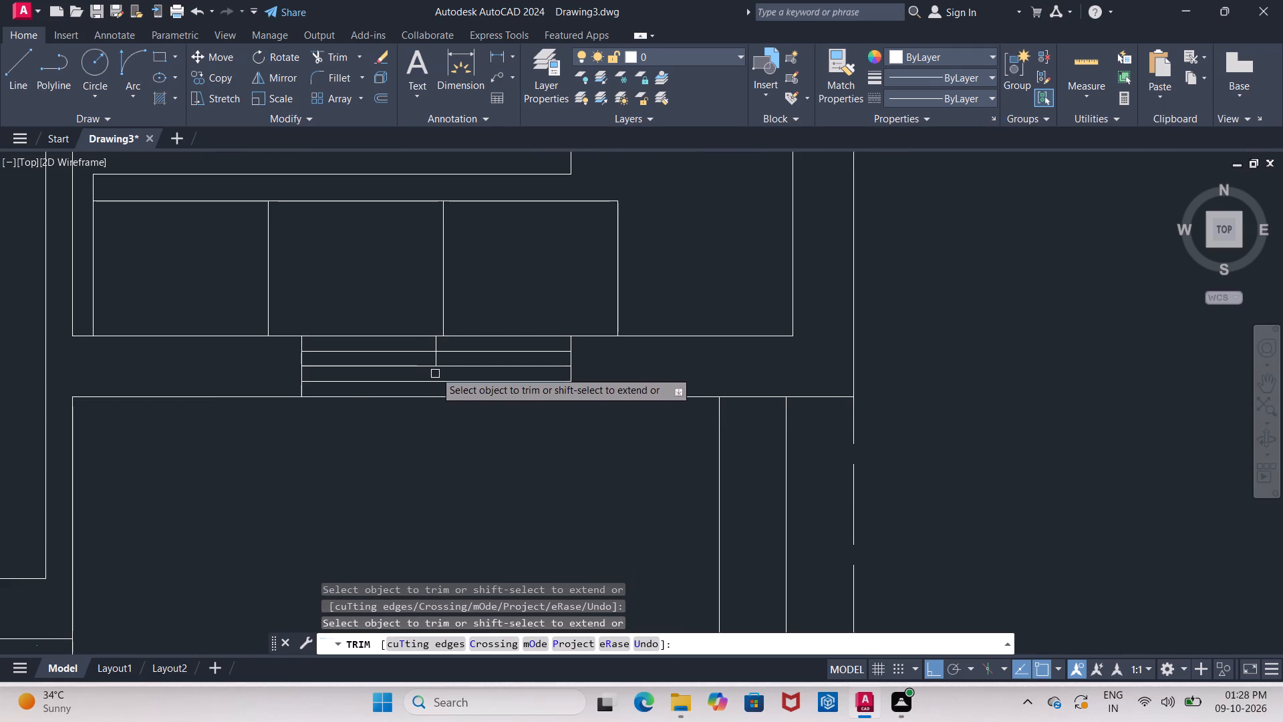
click(434, 365)
click(436, 346)
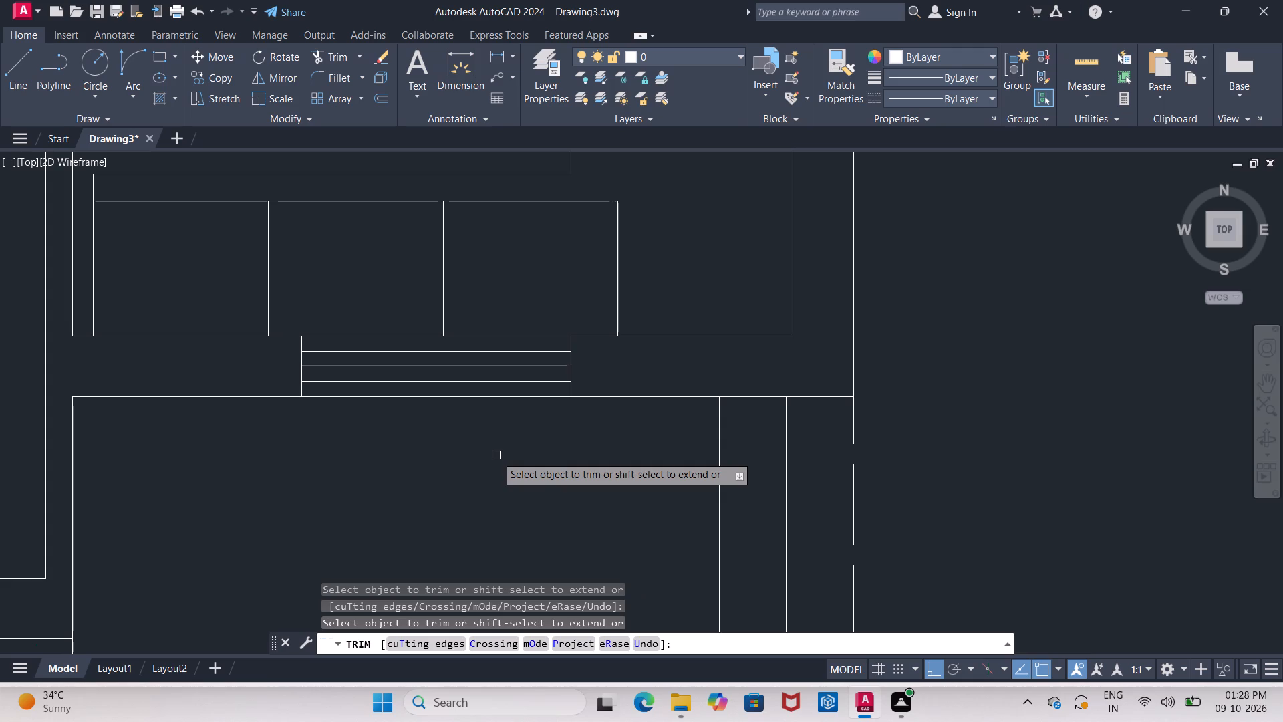
scroll(487, 459, down, 3)
middle_drag(488, 465, 416, 376)
key(Escape)
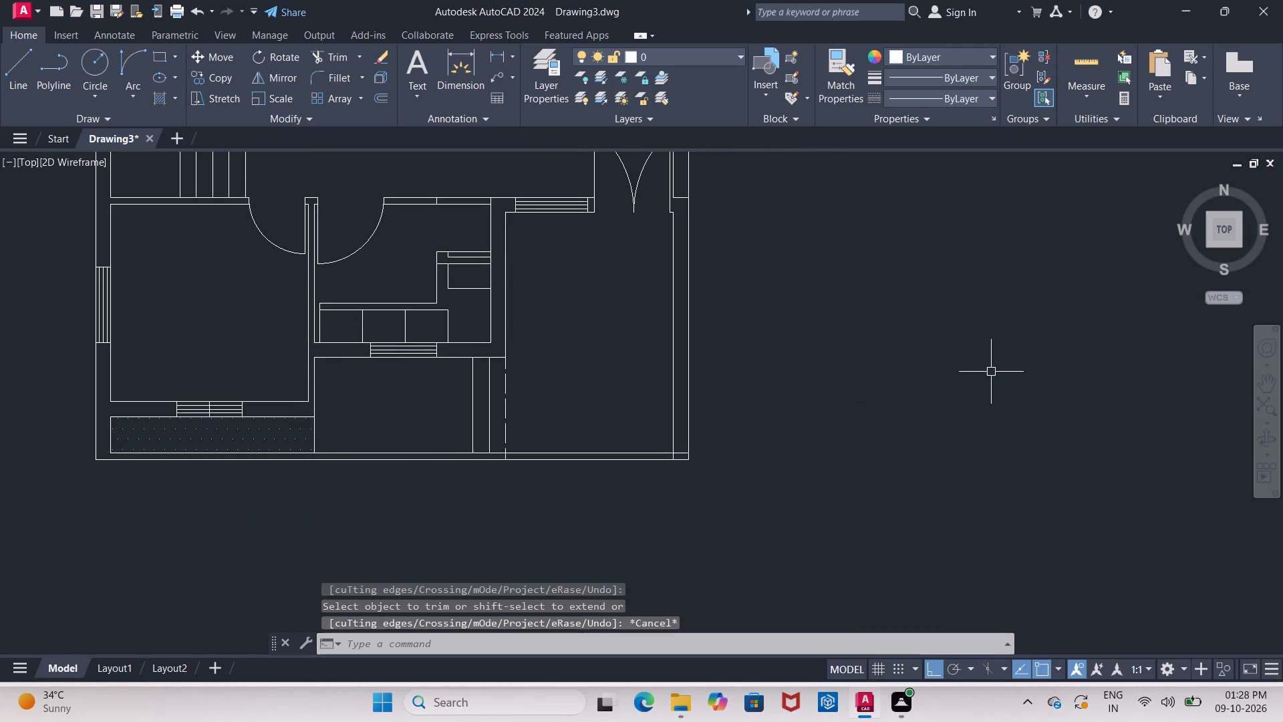
Erase the short stray vertical line crossing the wall between the counter room's door and the window to its east.
middle_drag(925, 313, 915, 451)
scroll(424, 347, up, 4)
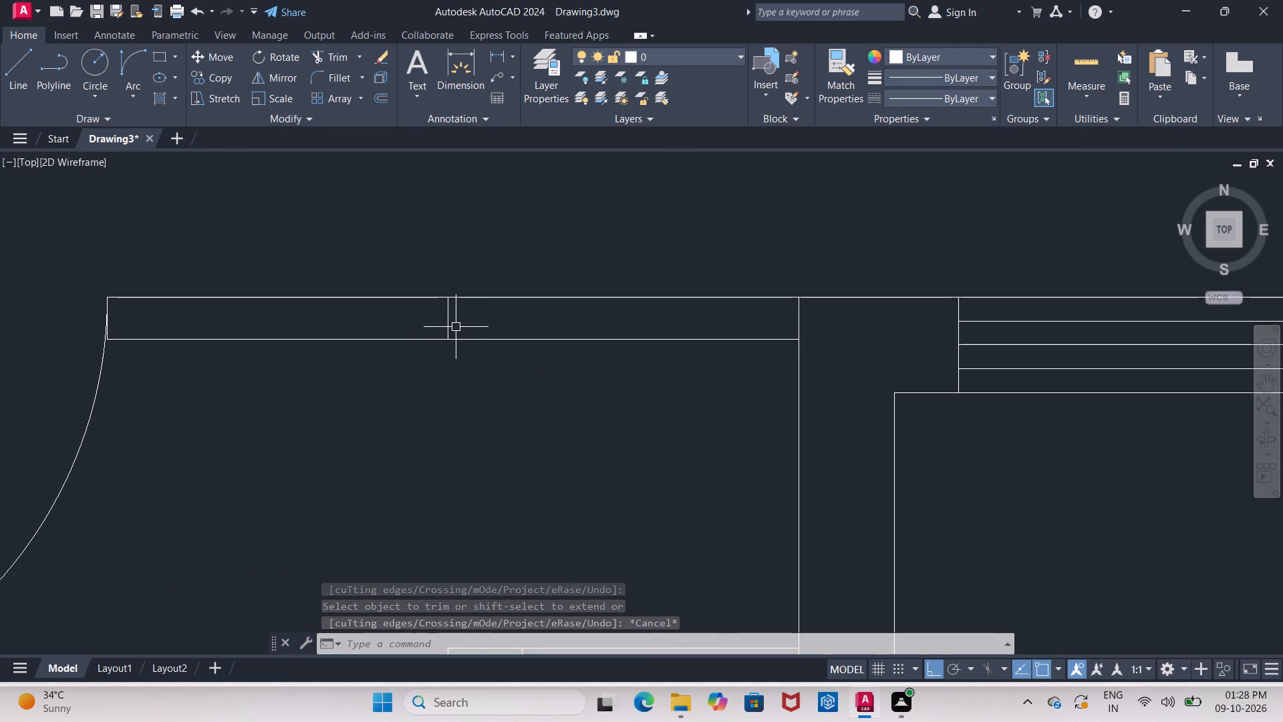
click(450, 326)
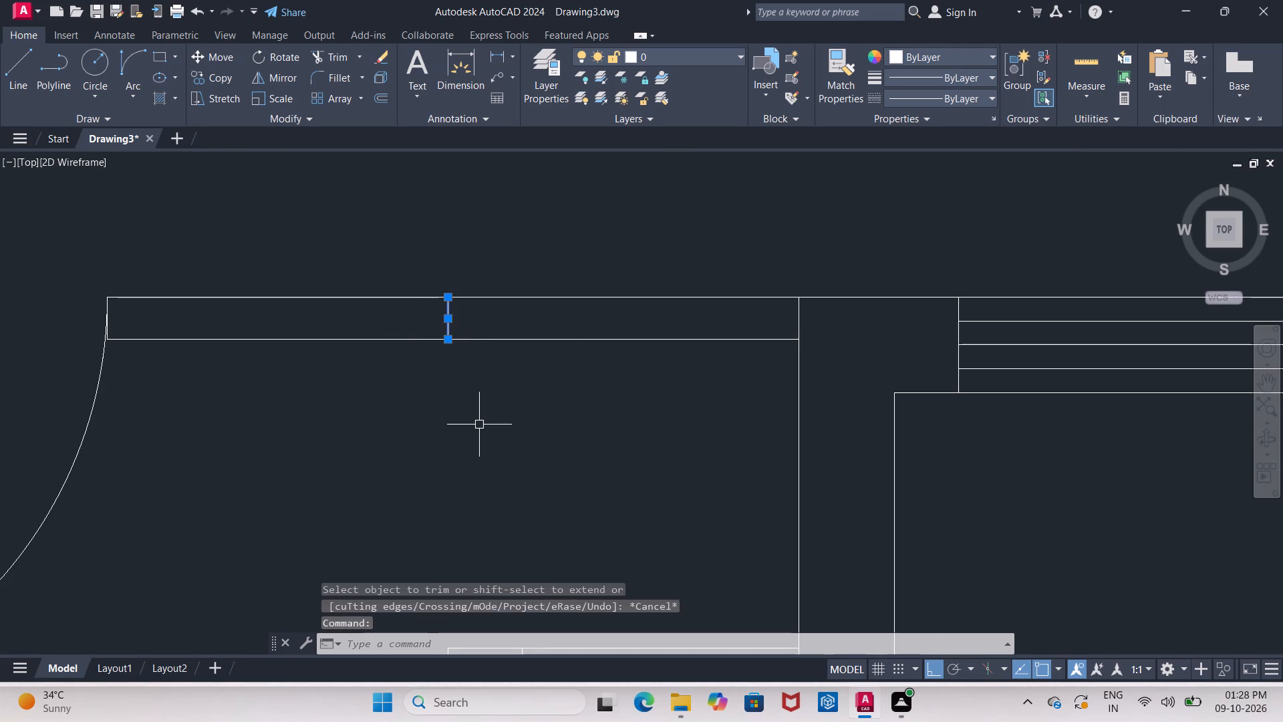
key(Delete)
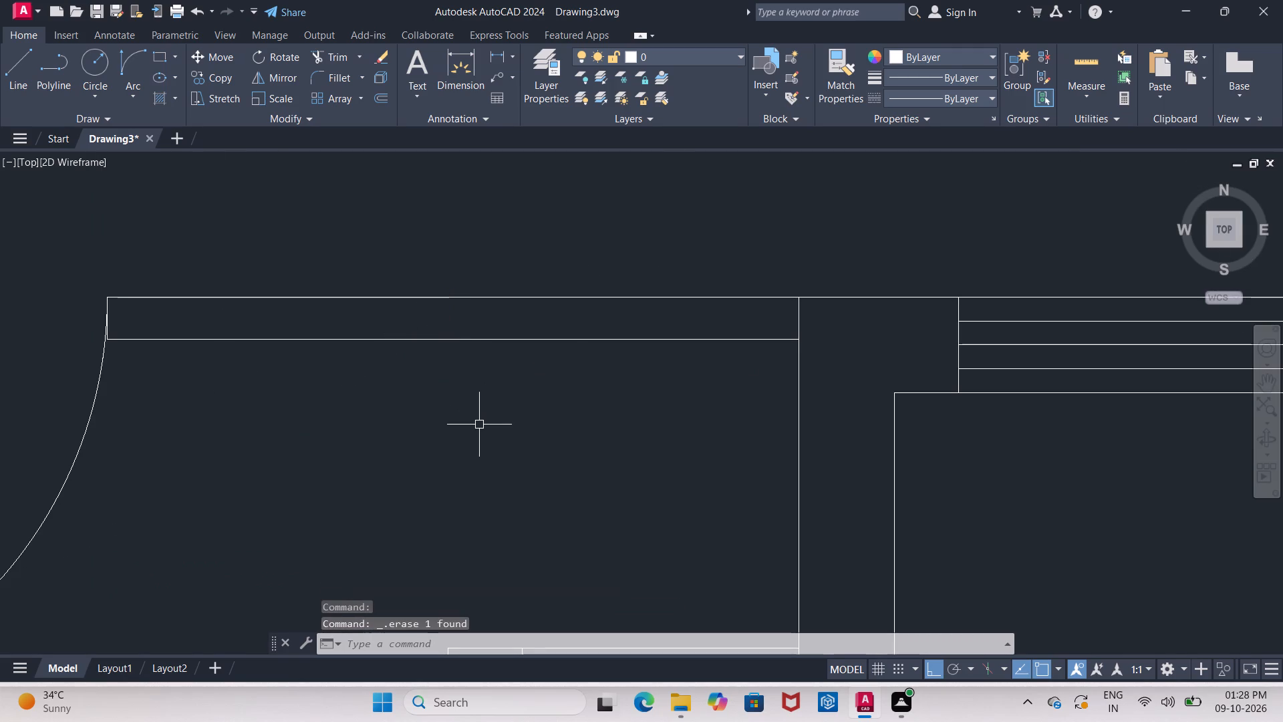
Examine the counter room, the double-door area and the lower part of the plan for remaining drafting errors.
scroll(480, 425, down, 2)
middle_drag(480, 433, 410, 386)
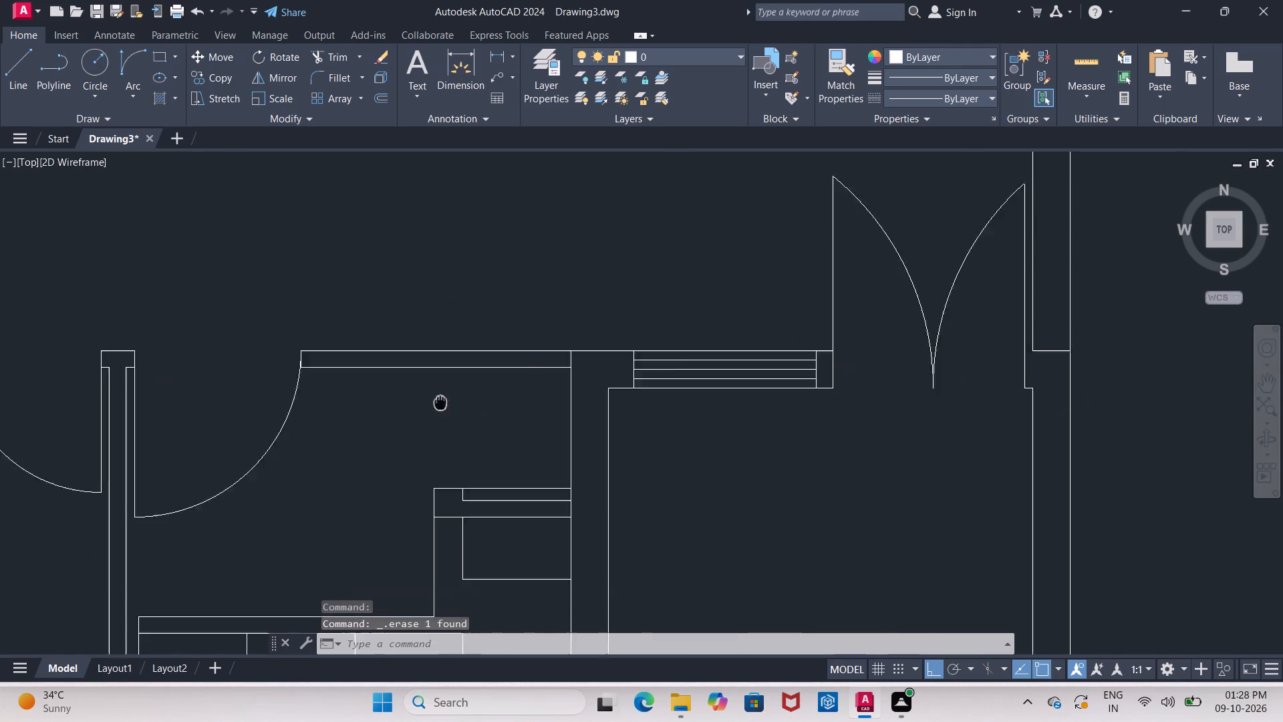
middle_drag(410, 386, 389, 374)
scroll(389, 374, down, 2)
scroll(389, 374, up, 1)
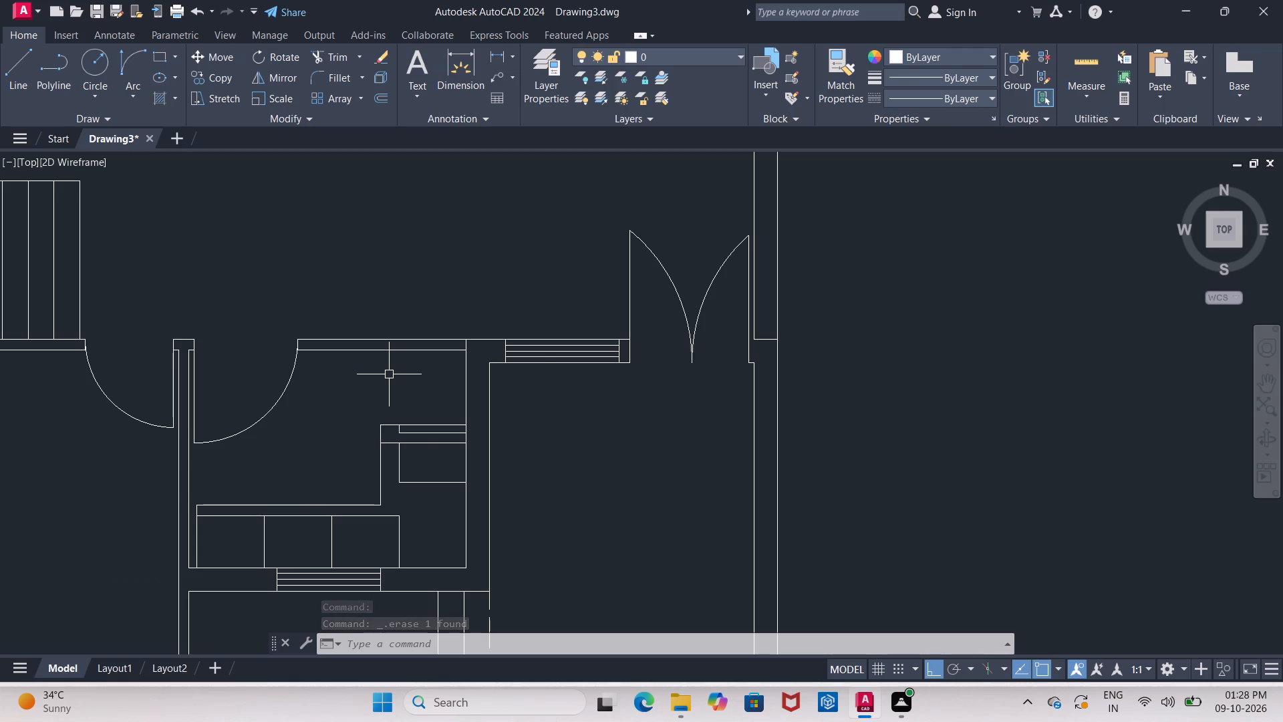
scroll(389, 374, up, 2)
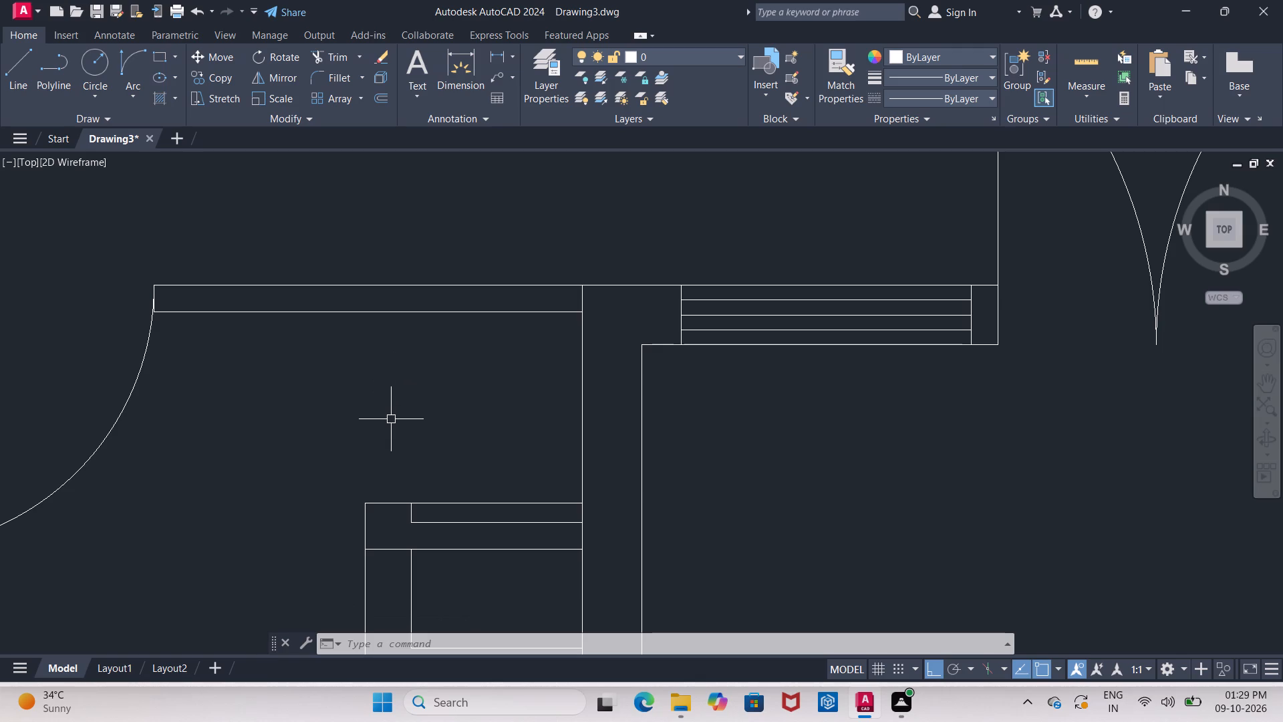
scroll(407, 416, down, 1)
middle_drag(407, 416, 408, 416)
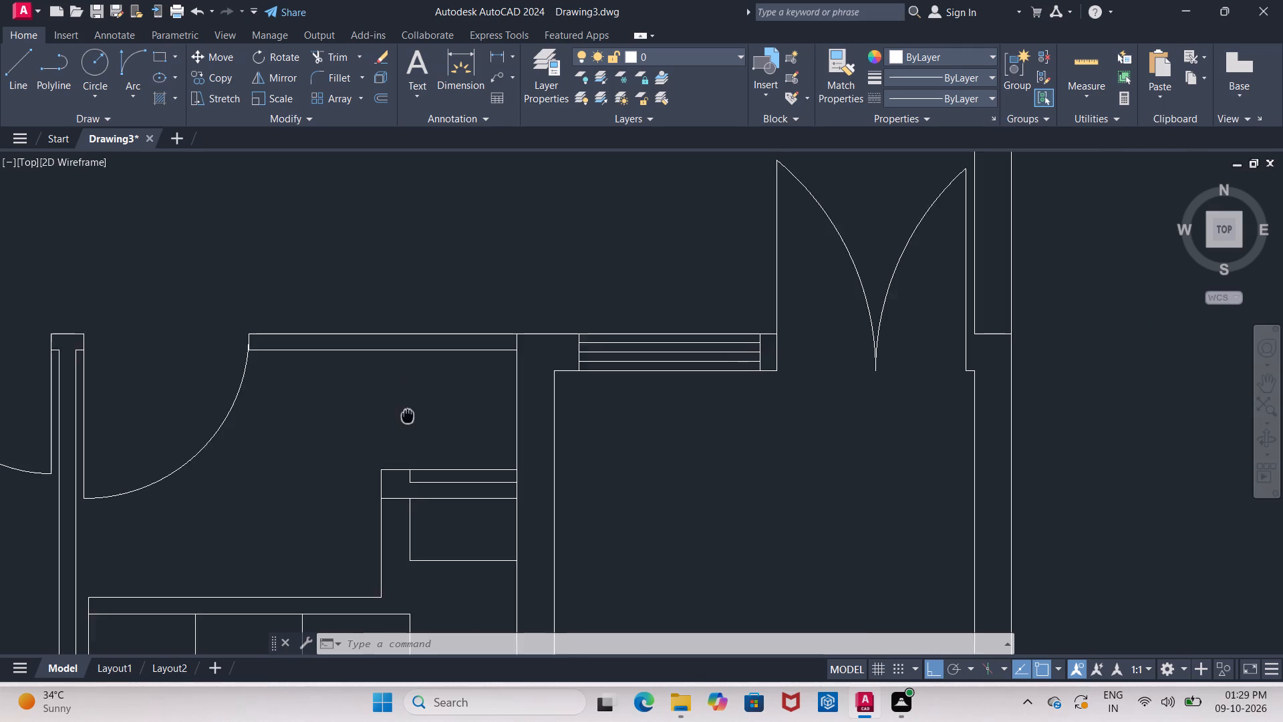
middle_drag(408, 416, 308, 223)
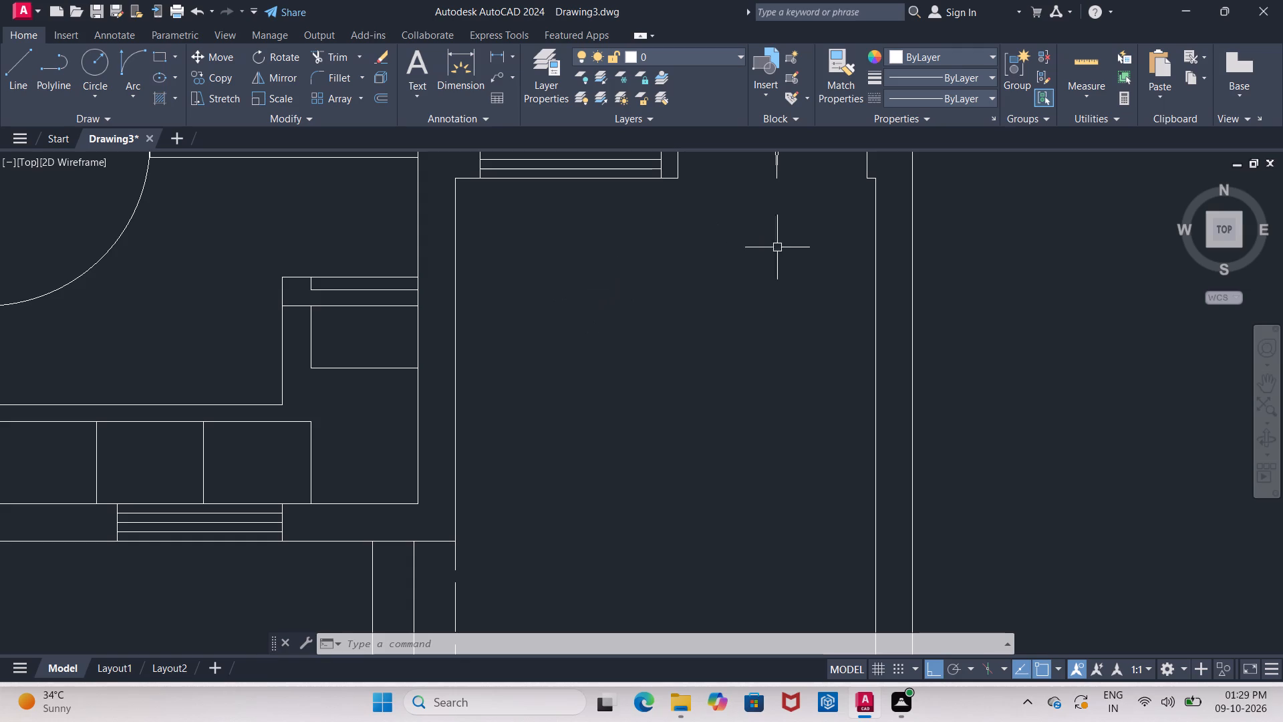
scroll(658, 305, down, 2)
middle_drag(658, 305, 614, 331)
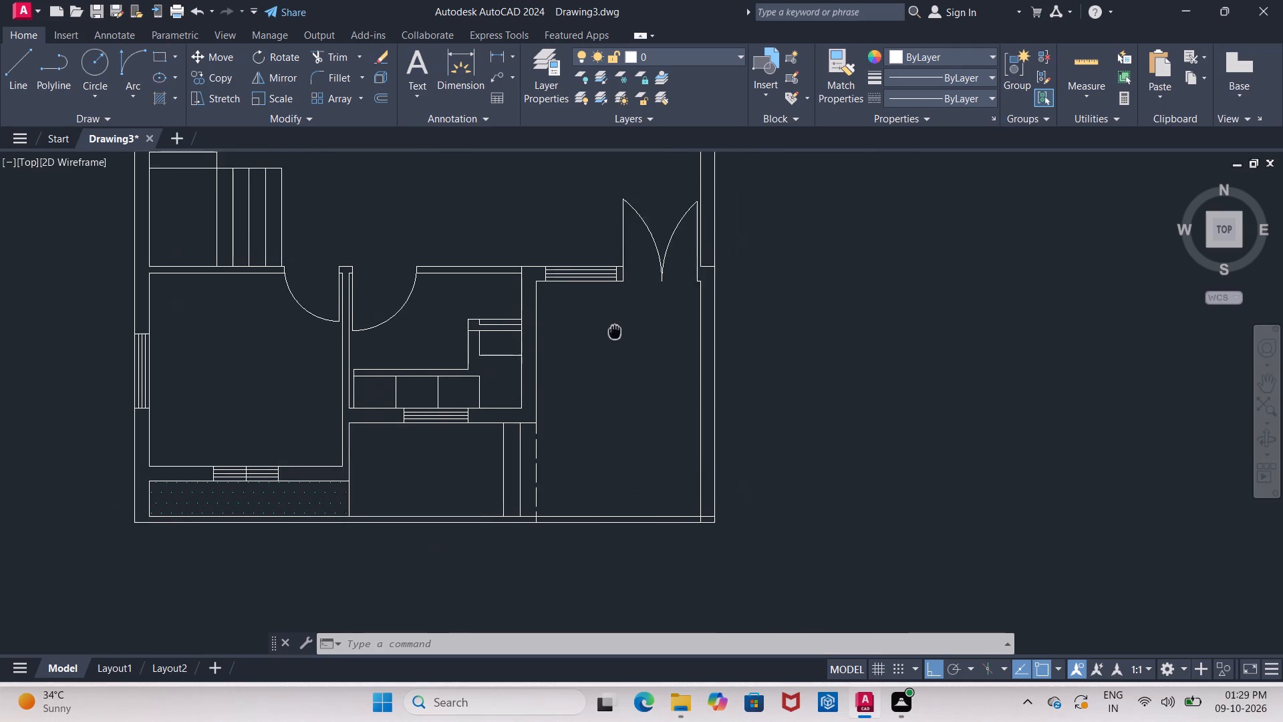
middle_drag(614, 331, 596, 342)
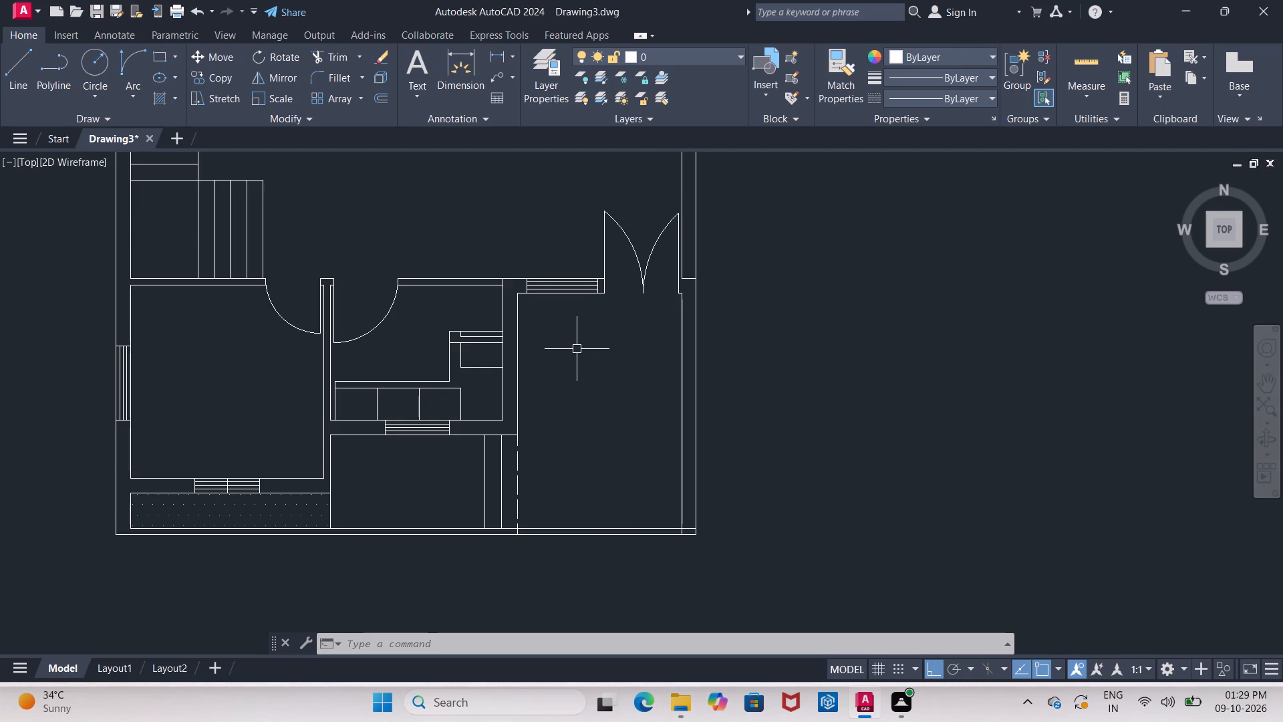
key(Escape)
Draw a horizontal line from the counter's inner corner eastward across both lines of the room's east wall.
scroll(490, 360, up, 2)
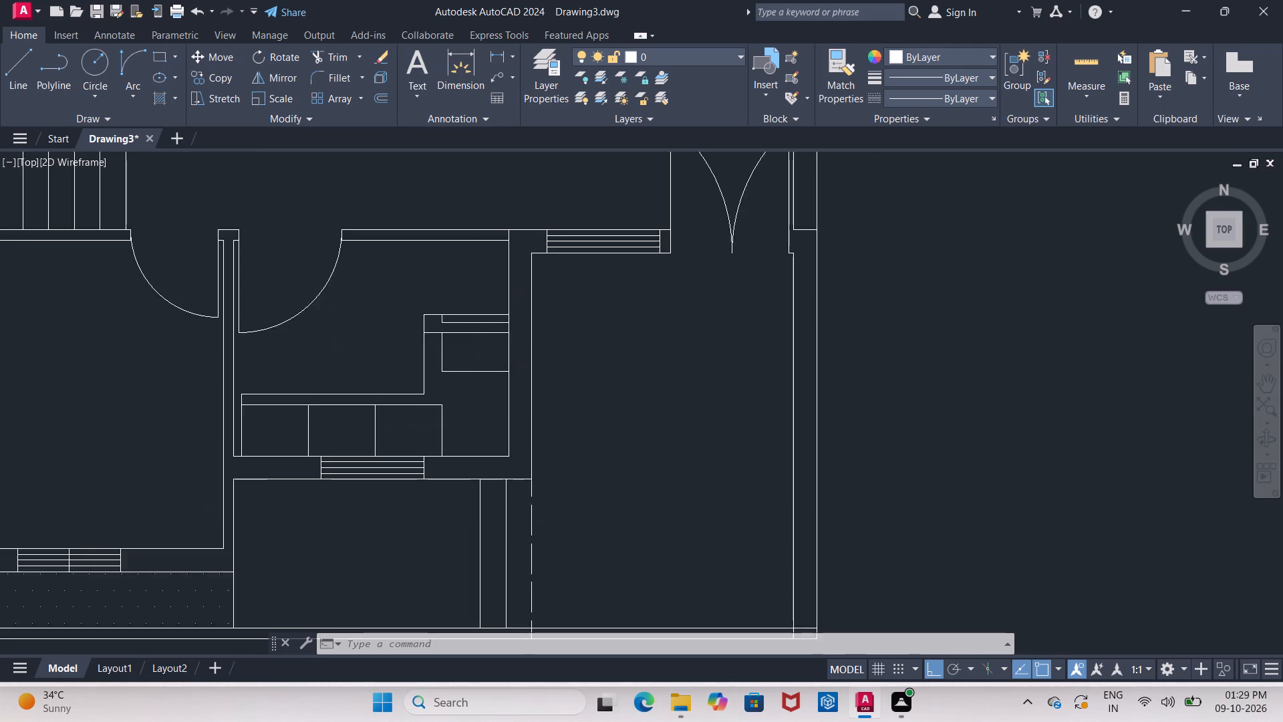
scroll(480, 358, up, 1)
click(491, 390)
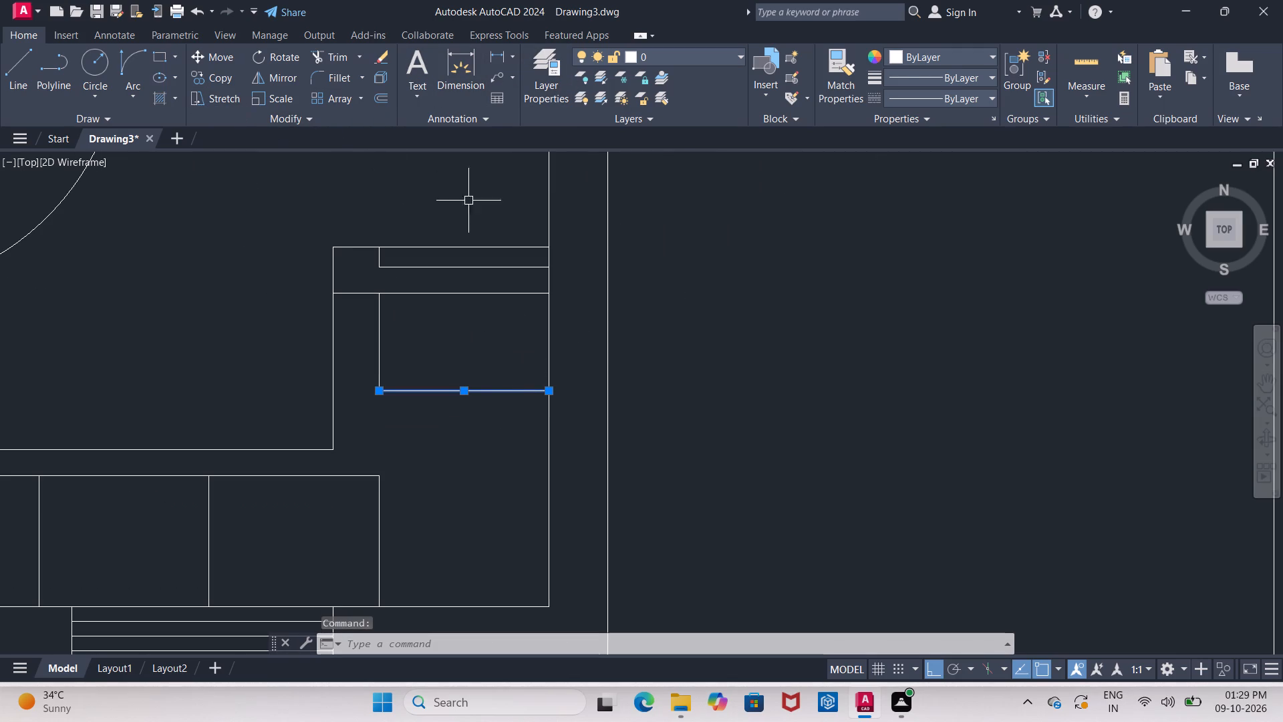
key(Escape)
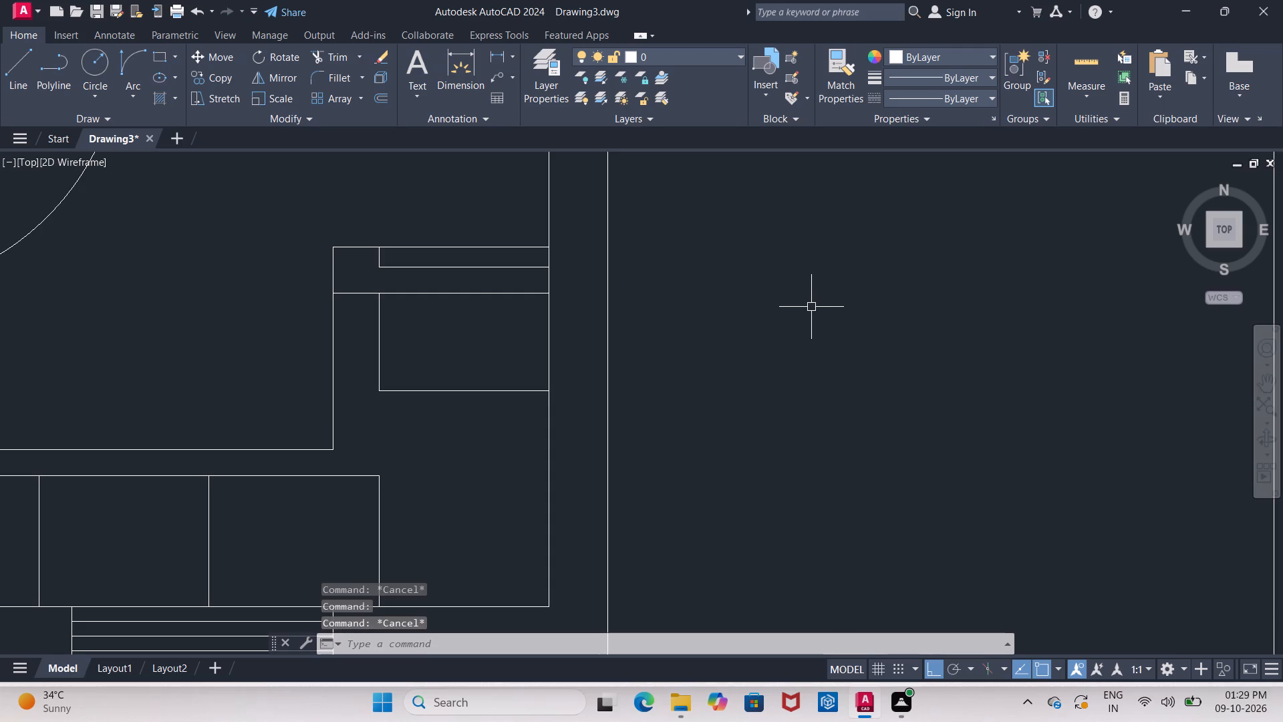
click(15, 80)
click(332, 449)
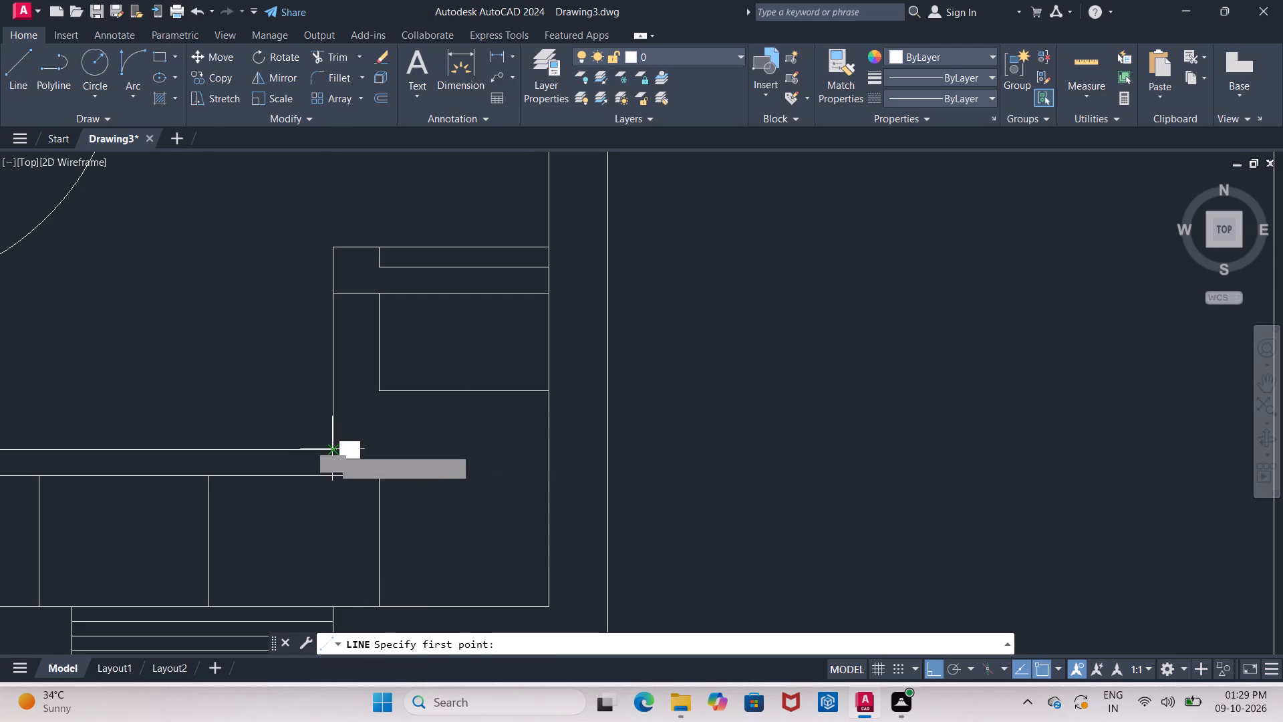
click(815, 445)
key(Escape)
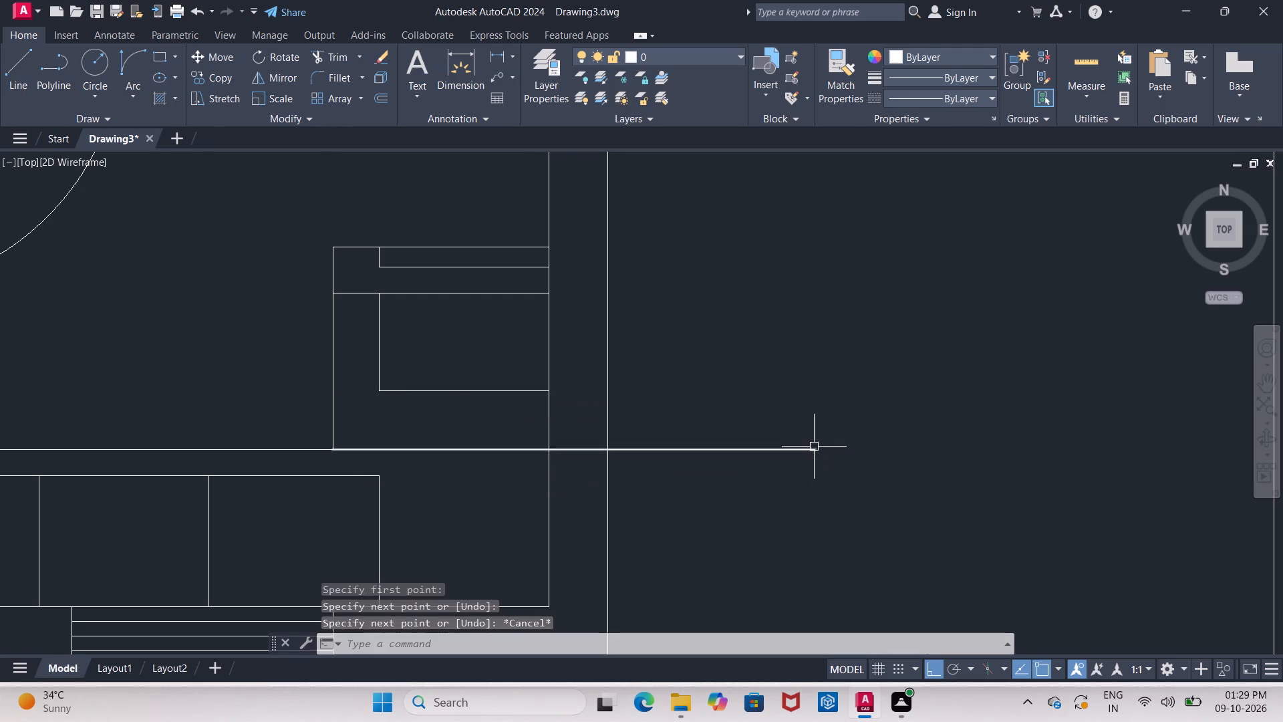
Stretch the small rectangle's west and bottom lines straight down onto the new horizontal line, using their east wall endpoint as base.
click(380, 338)
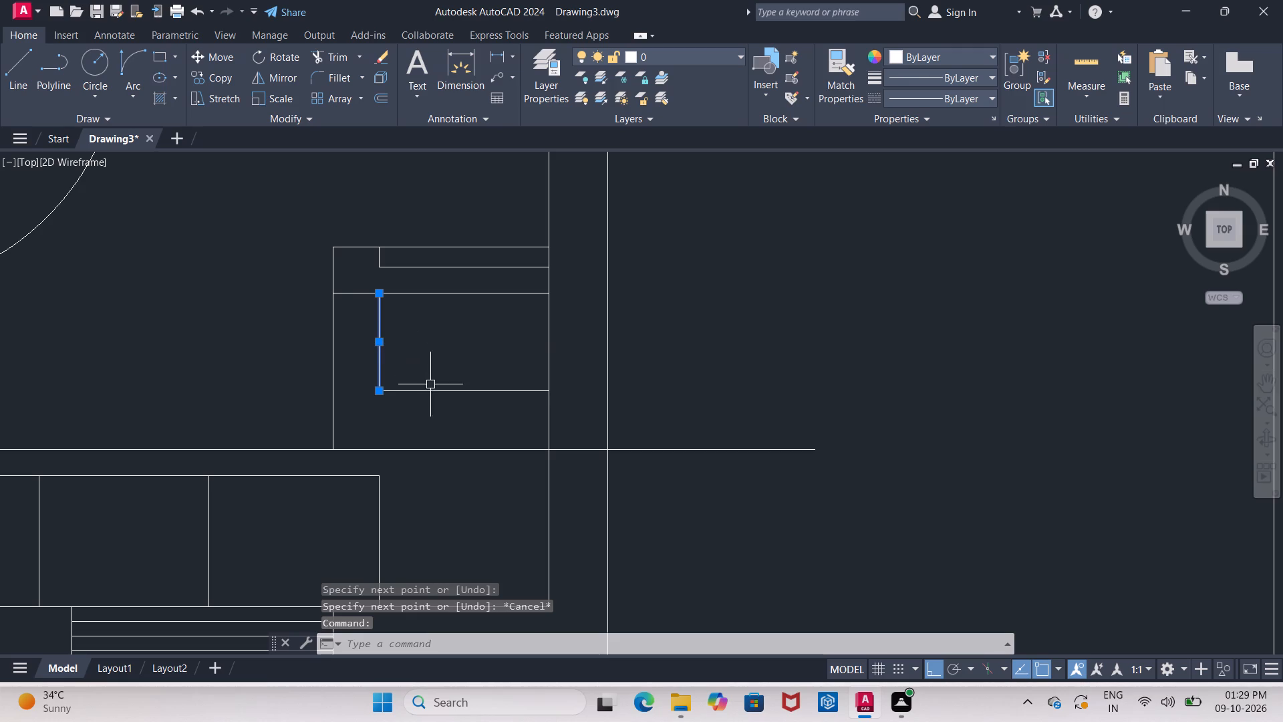
click(432, 390)
click(202, 93)
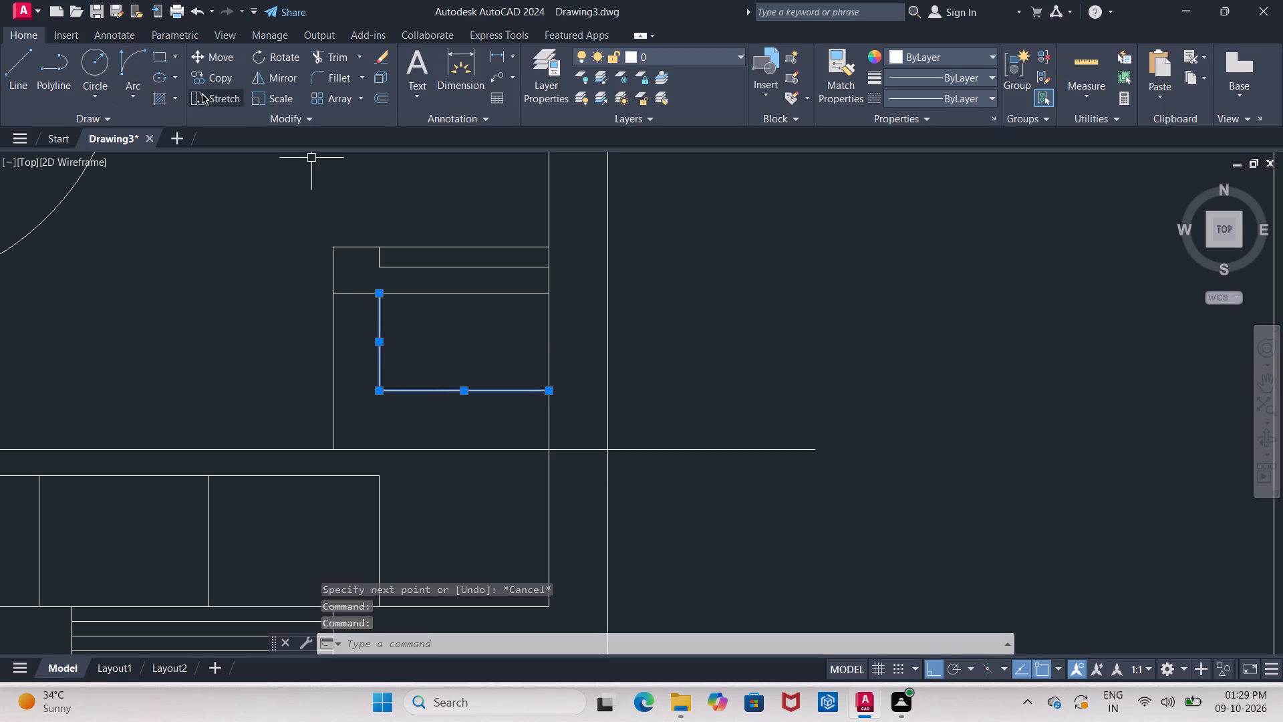
click(550, 388)
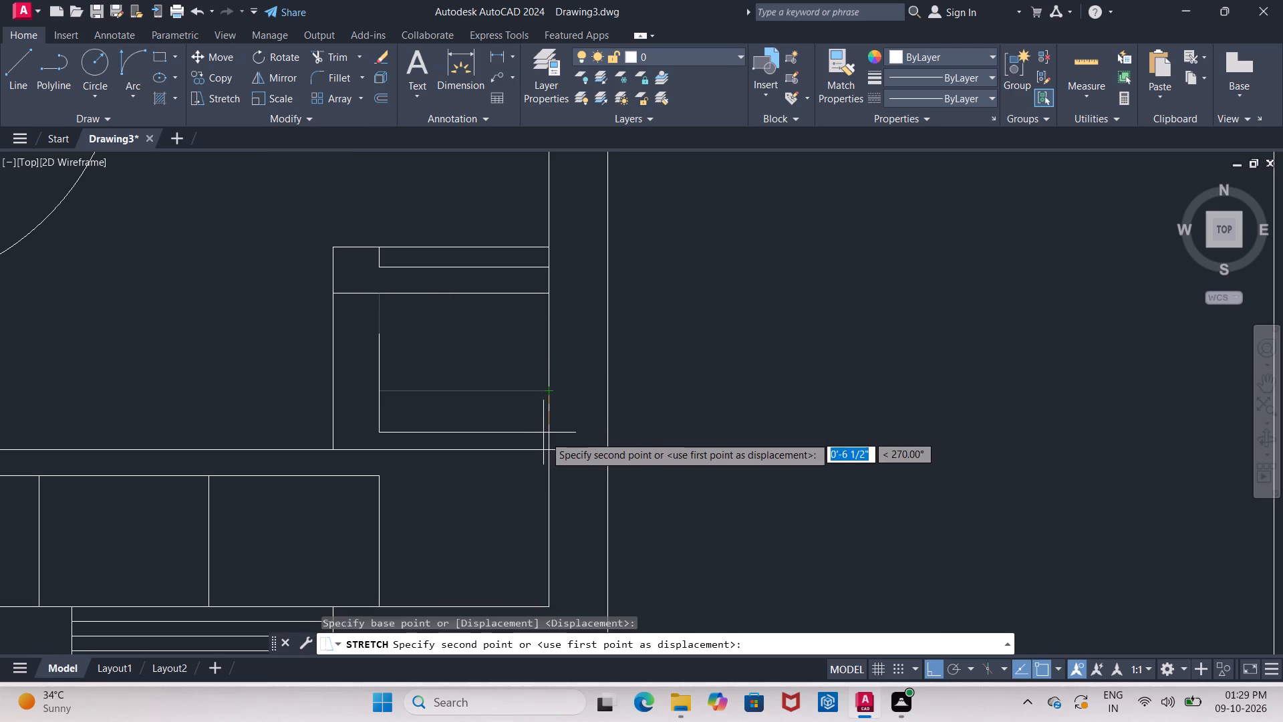
click(553, 449)
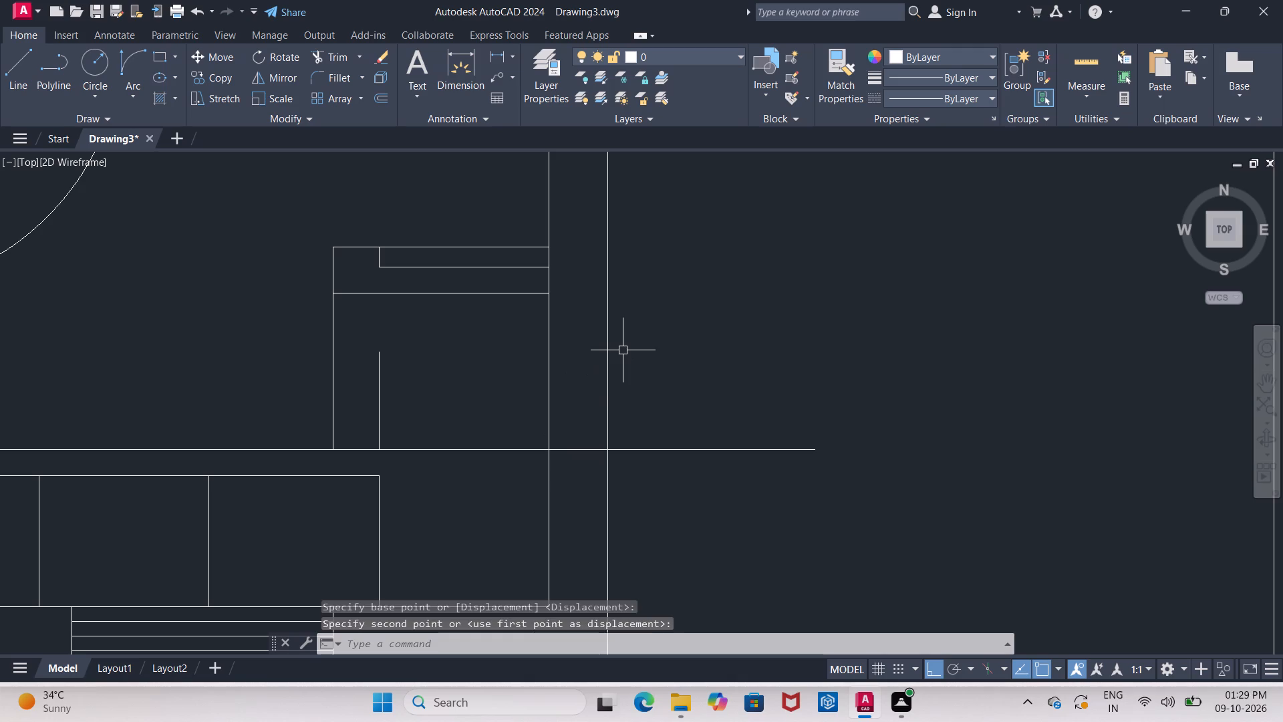
key(Escape)
key(Escape)
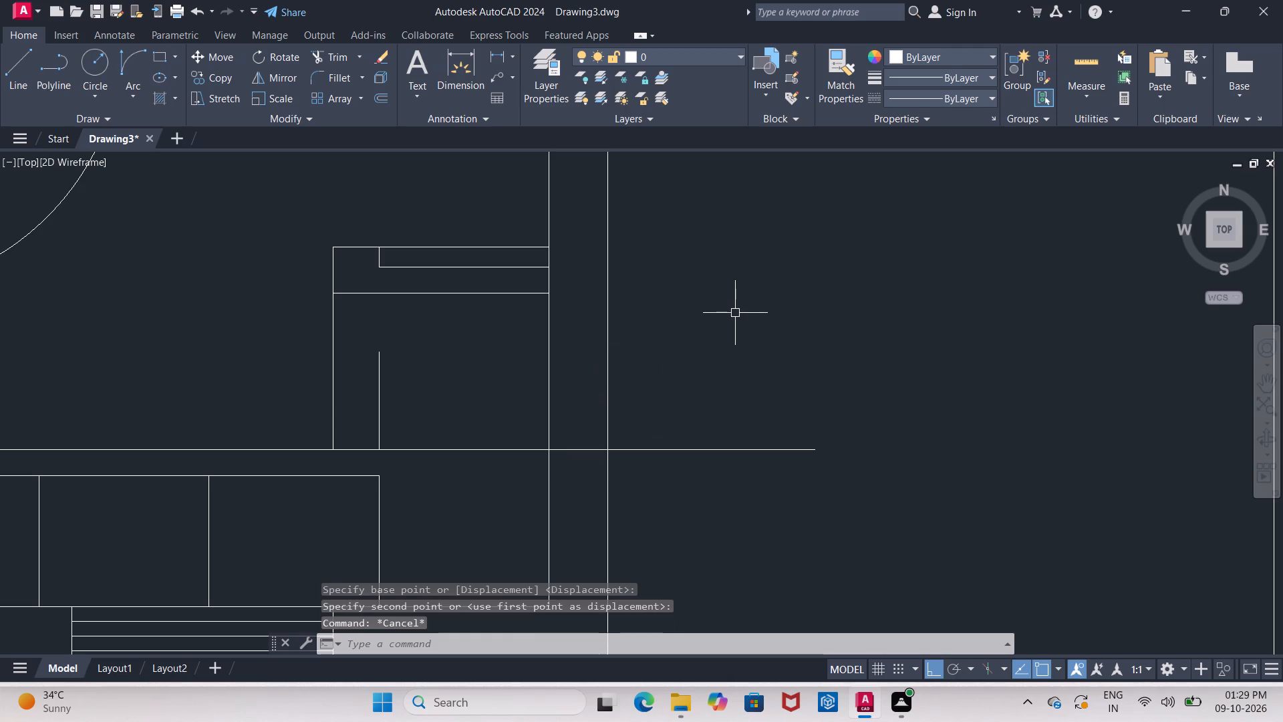
Trim the new horizontal line beyond the east wall, within the wall thickness, and between the counter's two short vertical lines.
text(tr)
key(Return)
key(Return)
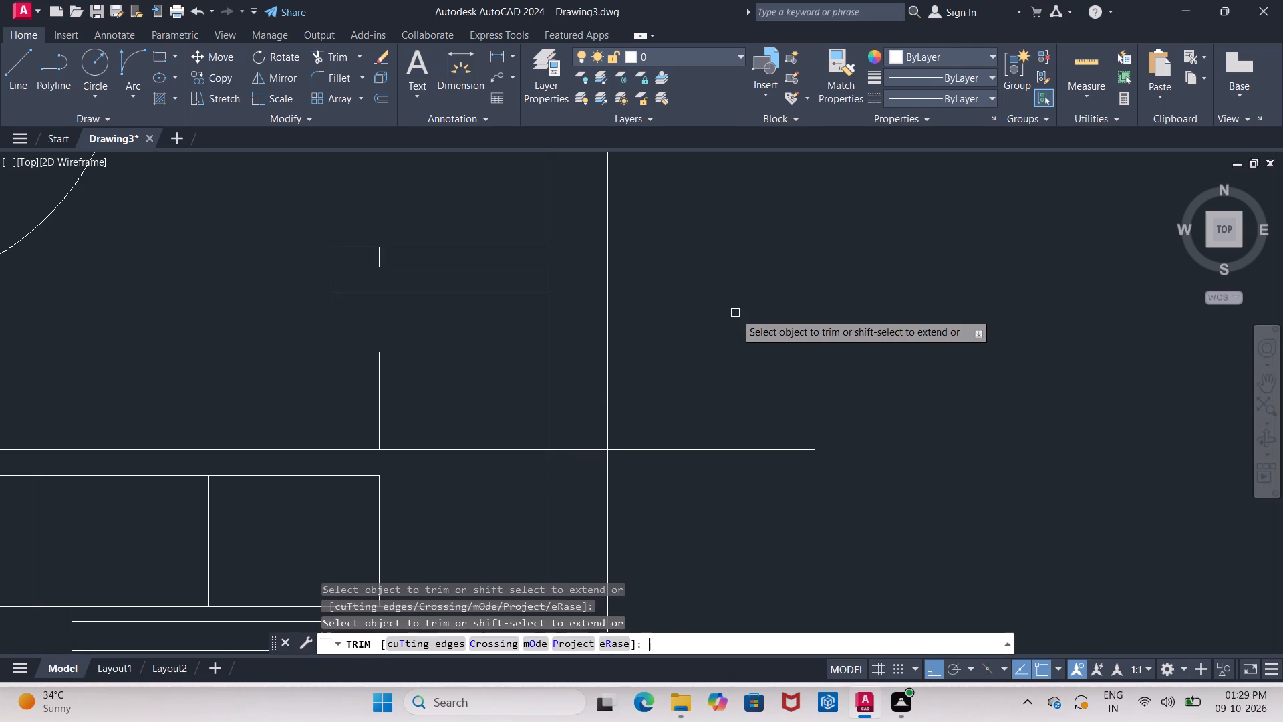
drag(721, 328, 728, 340)
click(748, 479)
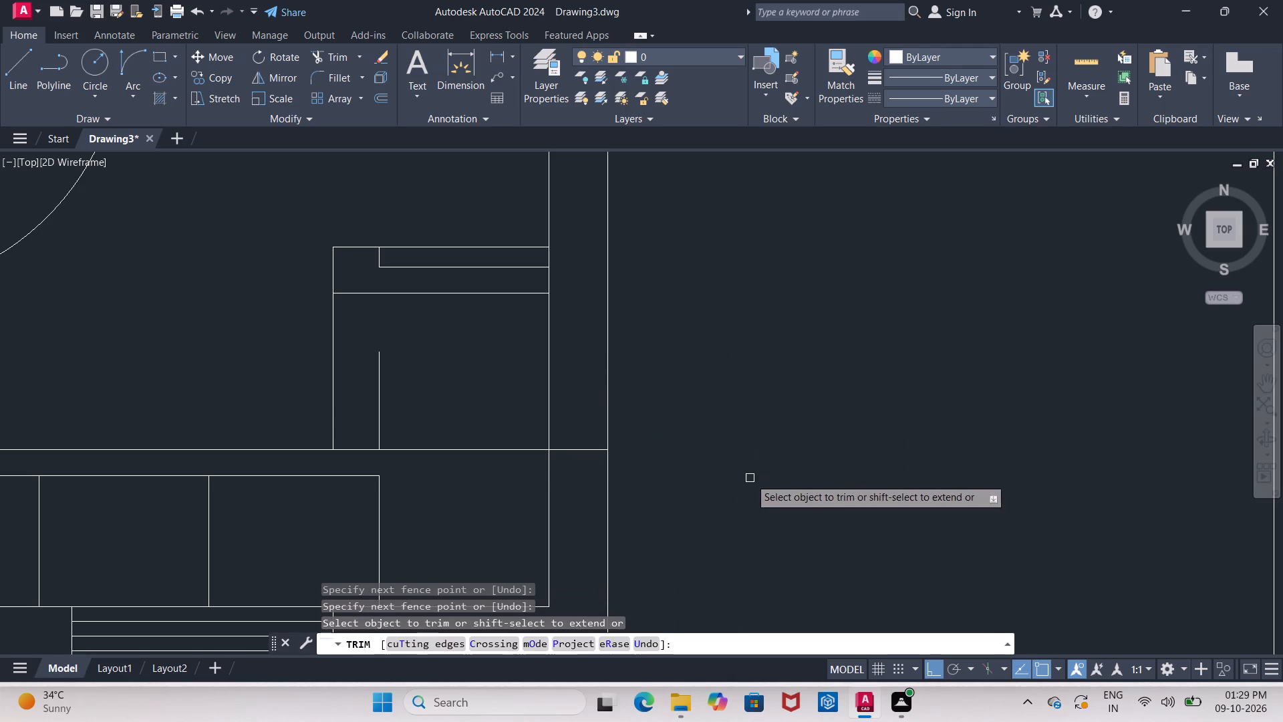
click(353, 449)
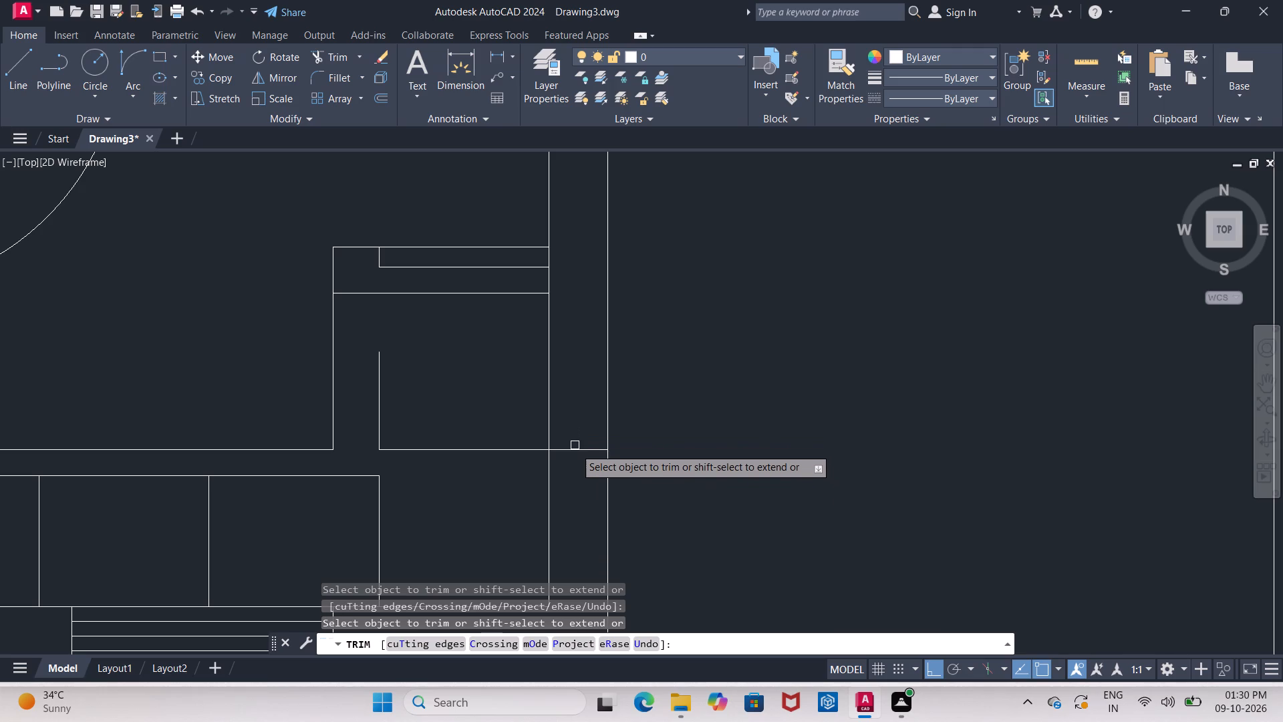
click(573, 452)
middle_drag(577, 450, 585, 475)
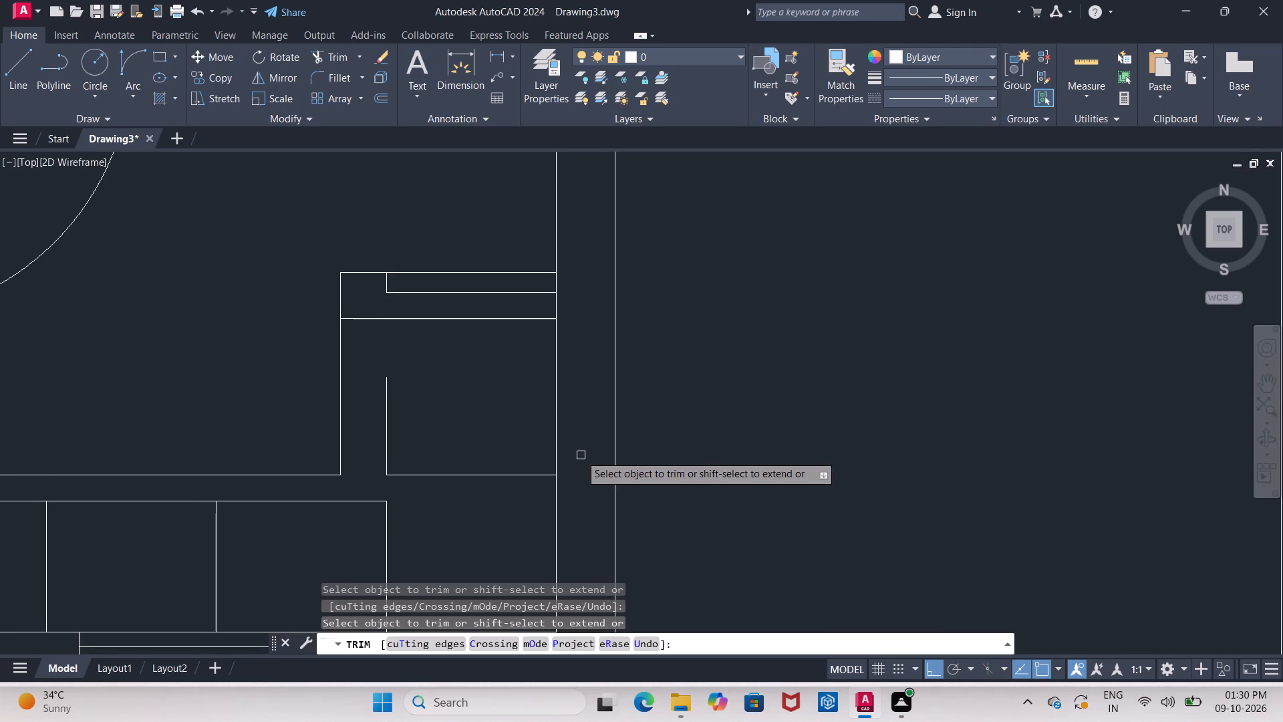
key(Escape)
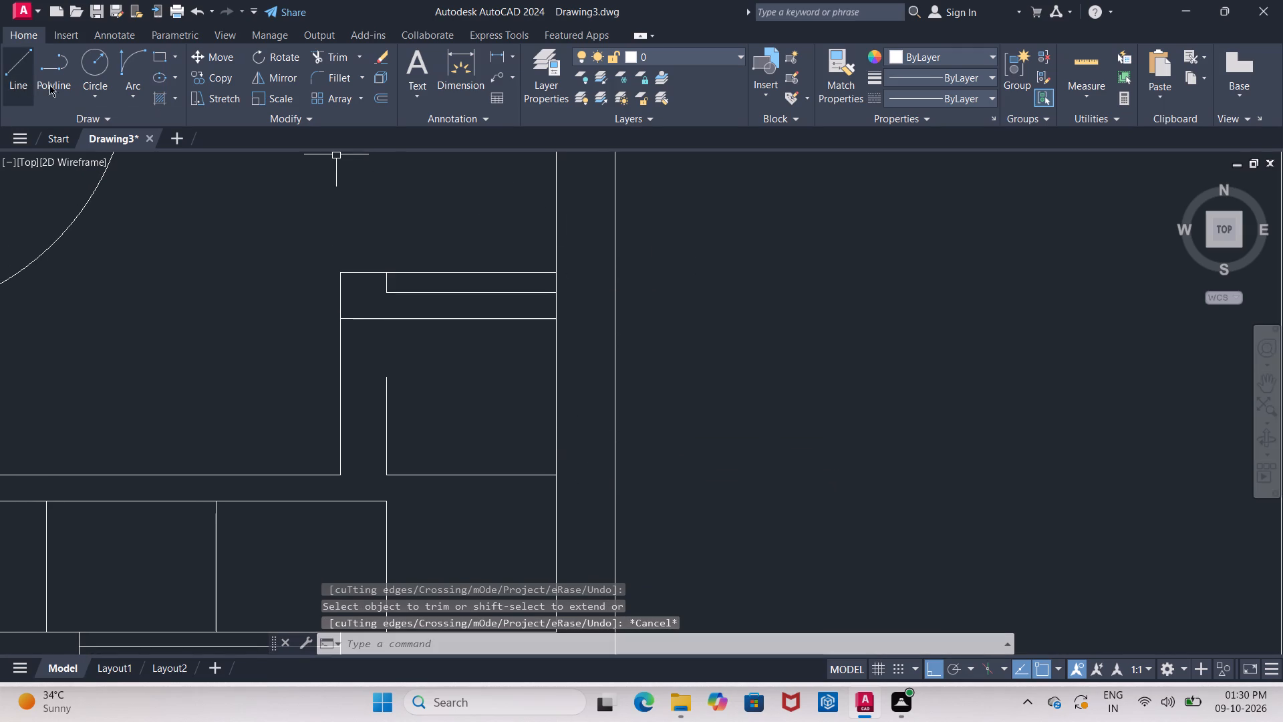
Extend the inner vertical line north to a temporary horizontal boundary line drawn just below the stretched rectangle's crossline.
click(27, 79)
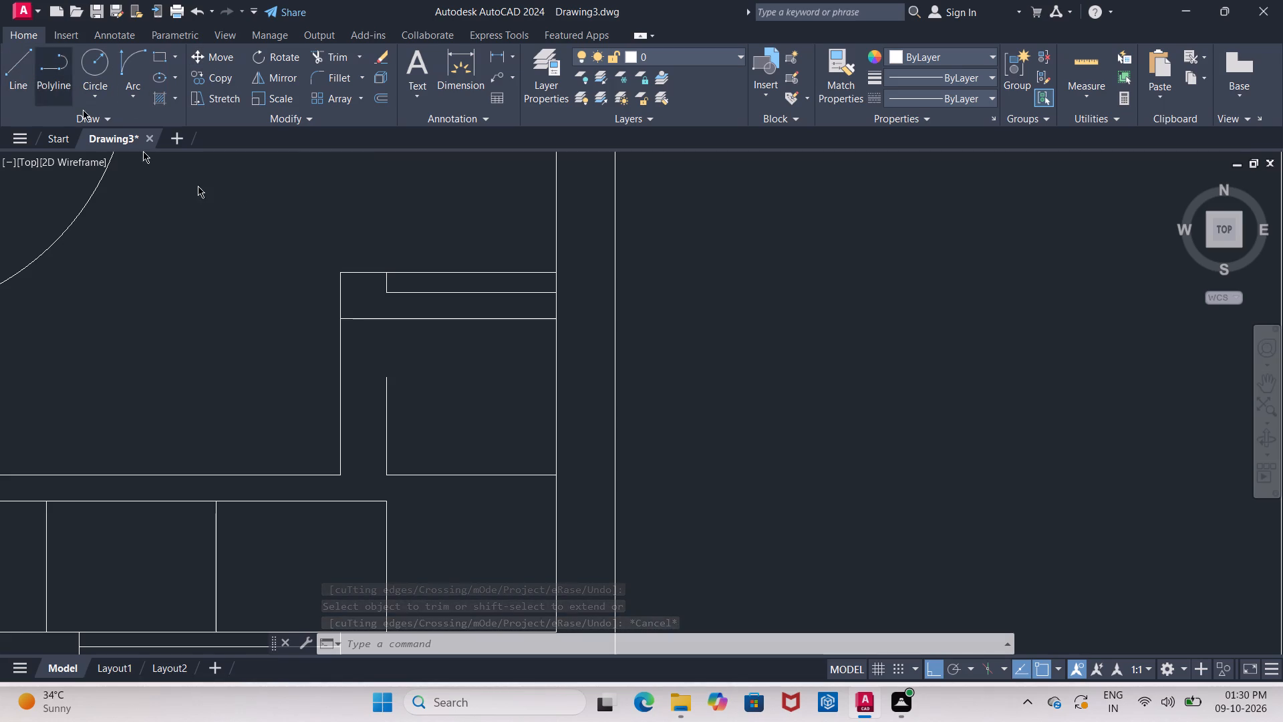
click(385, 344)
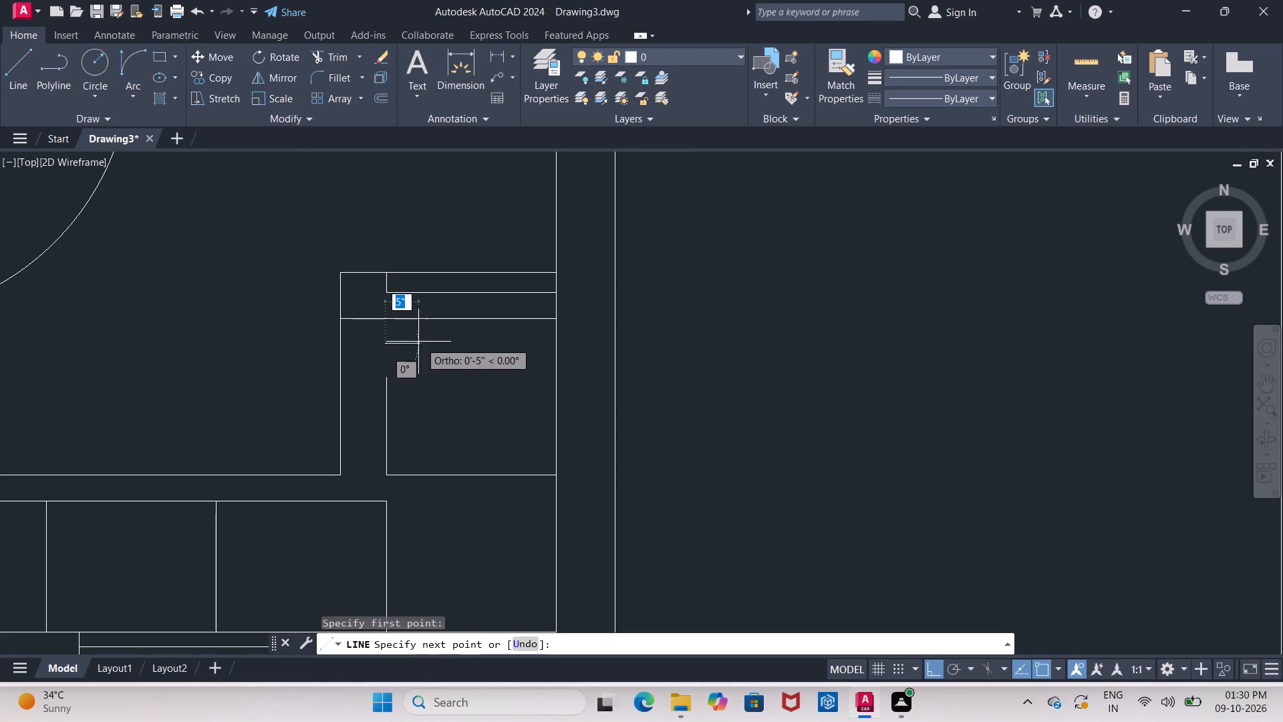
click(702, 337)
key(Escape)
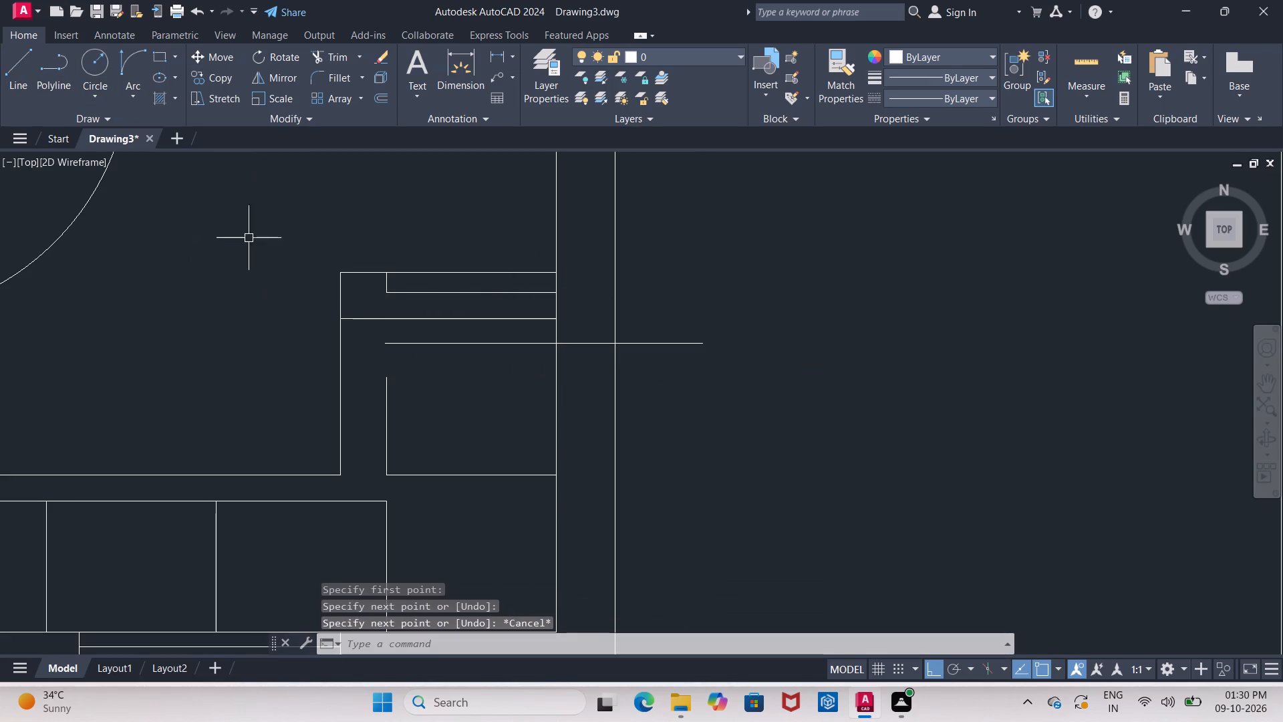
text(ex)
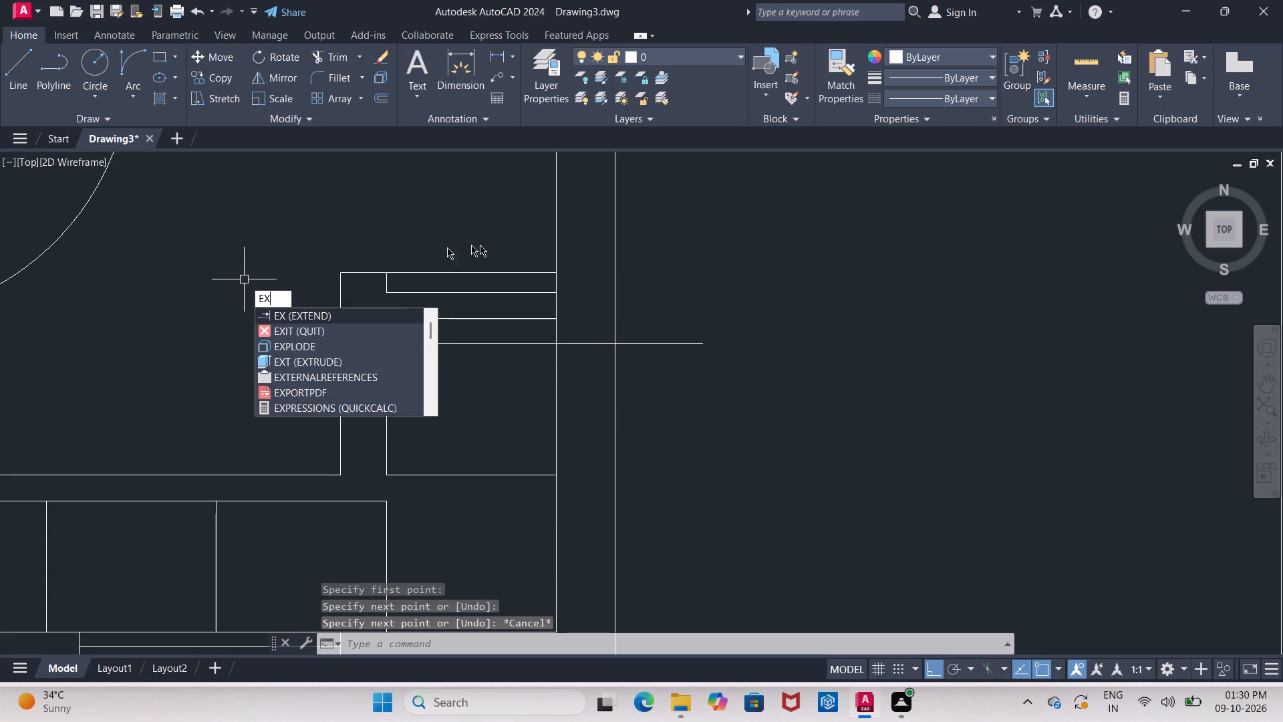
click(402, 314)
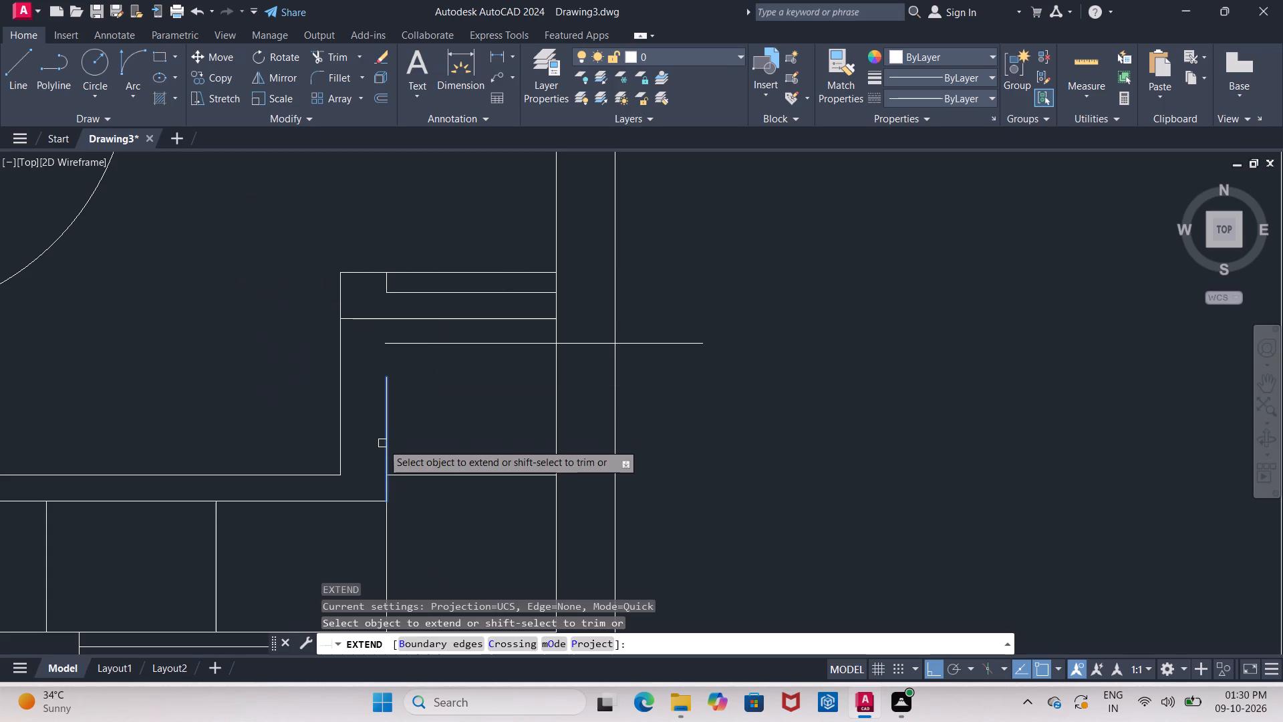
click(386, 388)
key(Escape)
key(t)
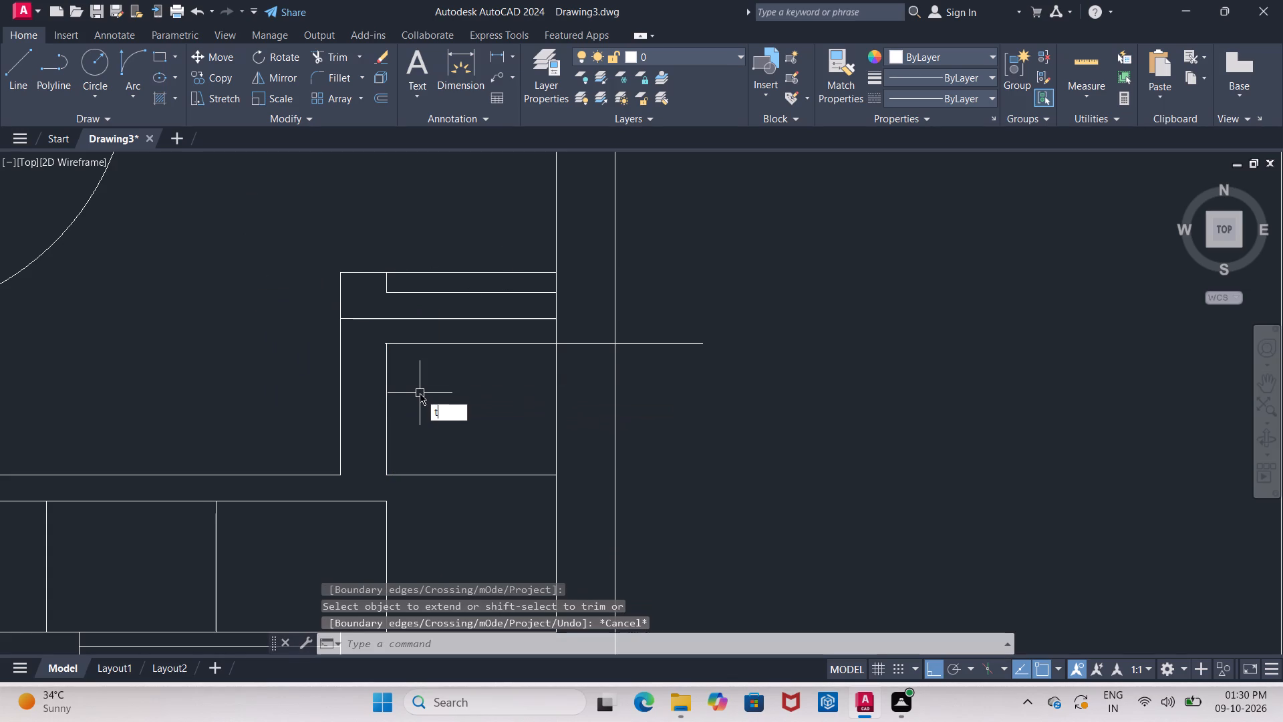
key(Escape)
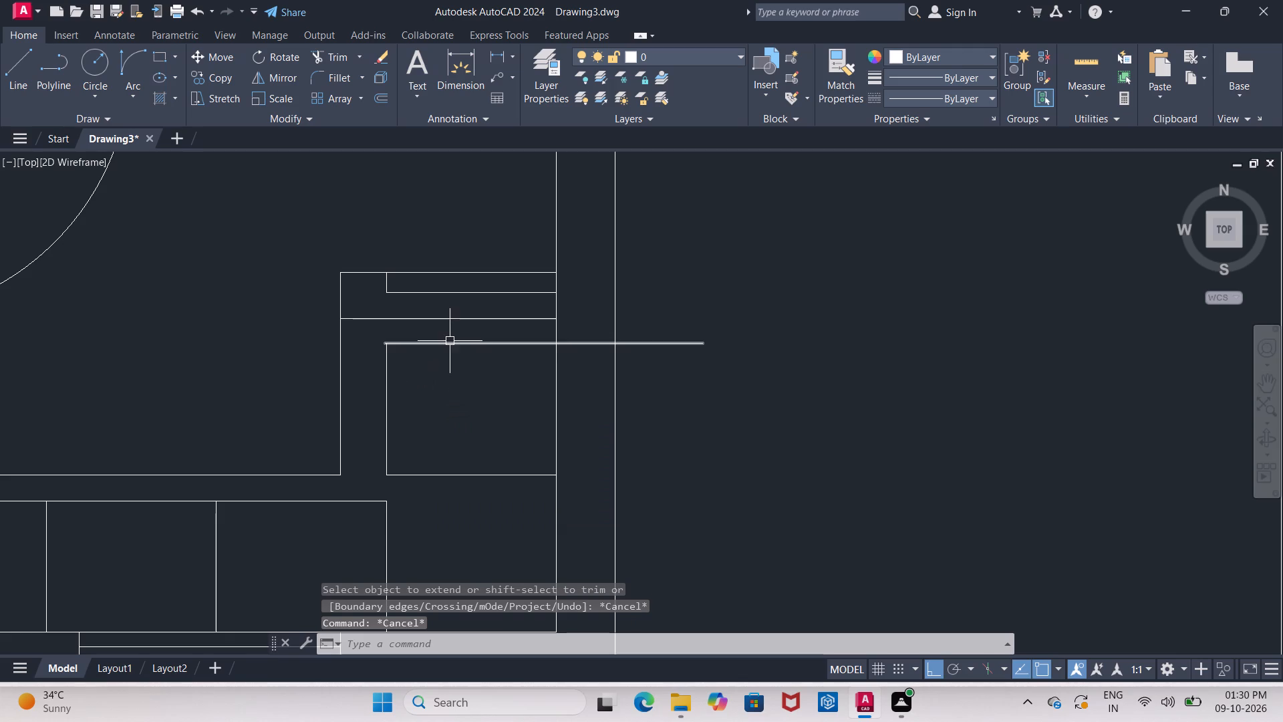
Erase the temporary boundary line and the horizontal crossline just above it, beside the counter room's east wall.
click(450, 340)
key(Delete)
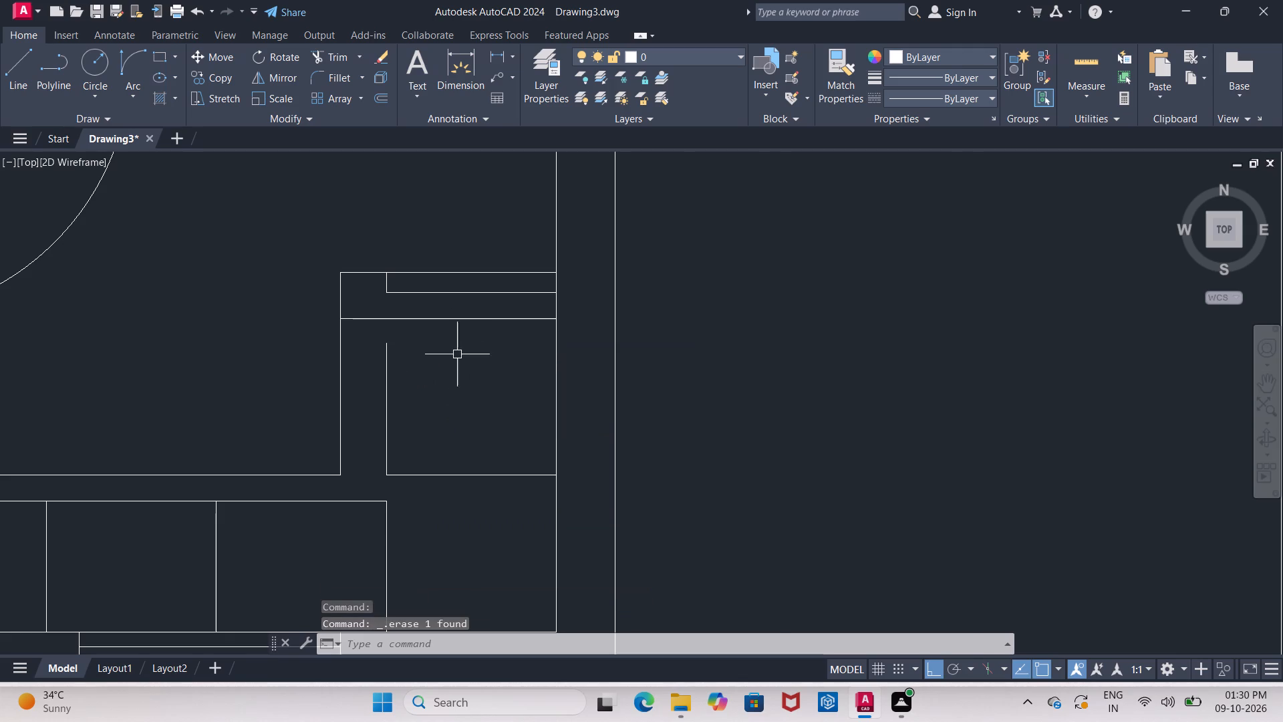
scroll(457, 355, down, 2)
scroll(470, 372, up, 1)
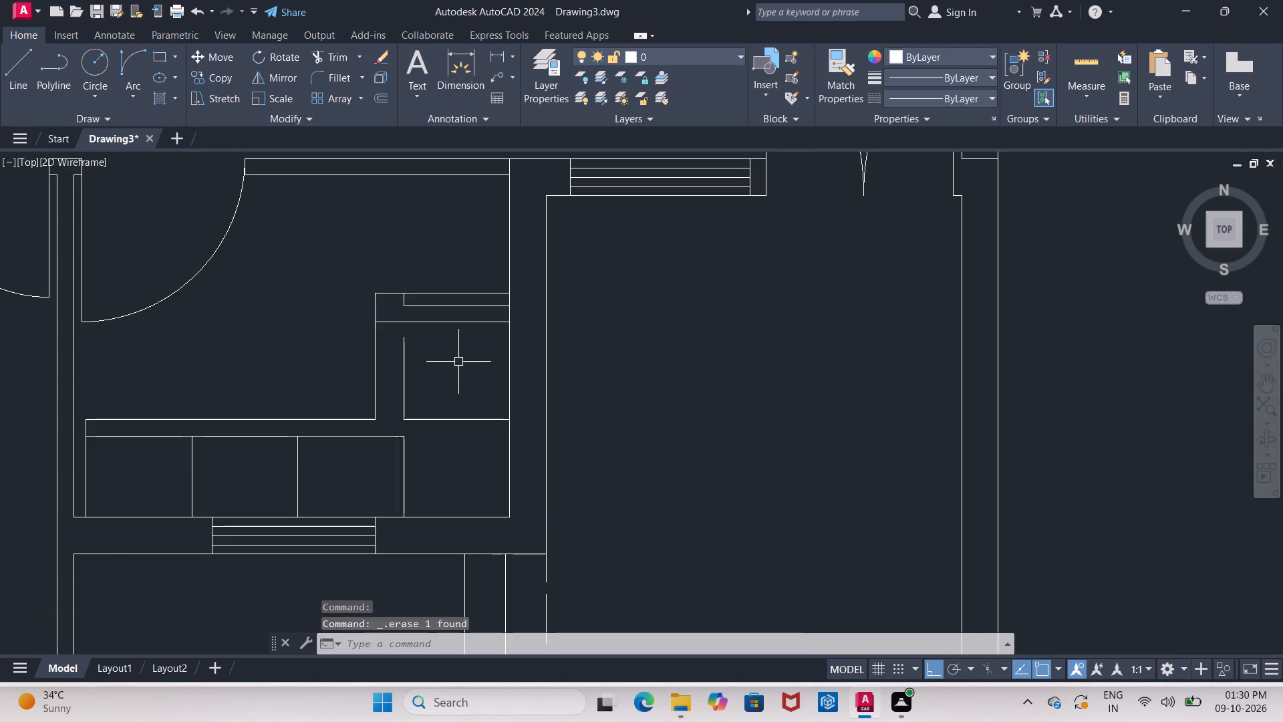
click(448, 318)
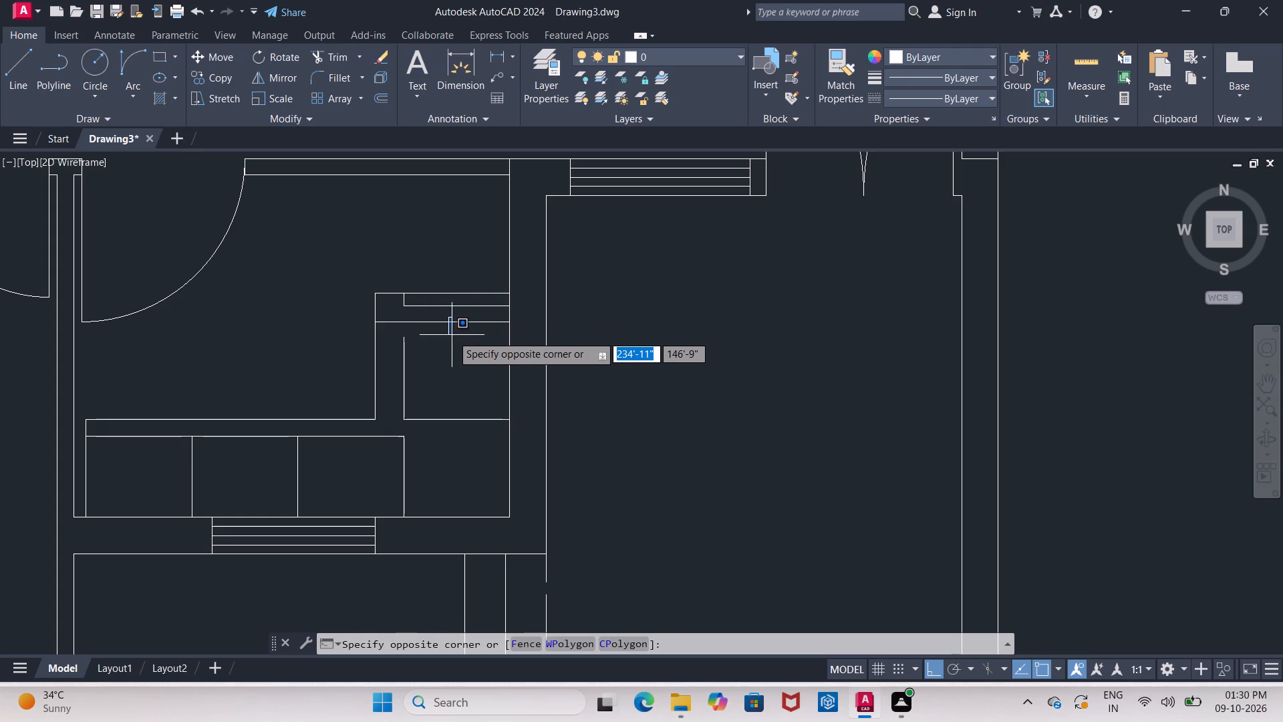
click(452, 328)
click(452, 326)
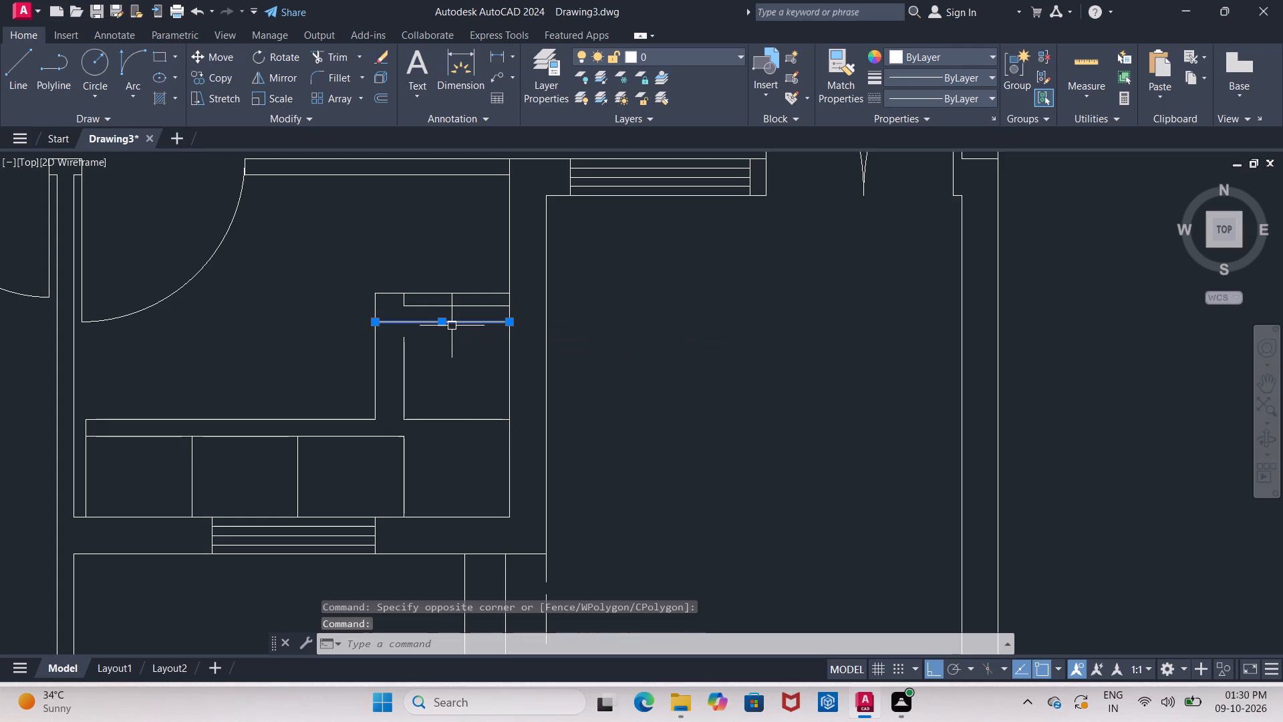
key(Delete)
Examine the revised counter corner and the overall floor plan up to the central hall and stairs.
scroll(454, 327, down, 1)
middle_drag(454, 327, 402, 338)
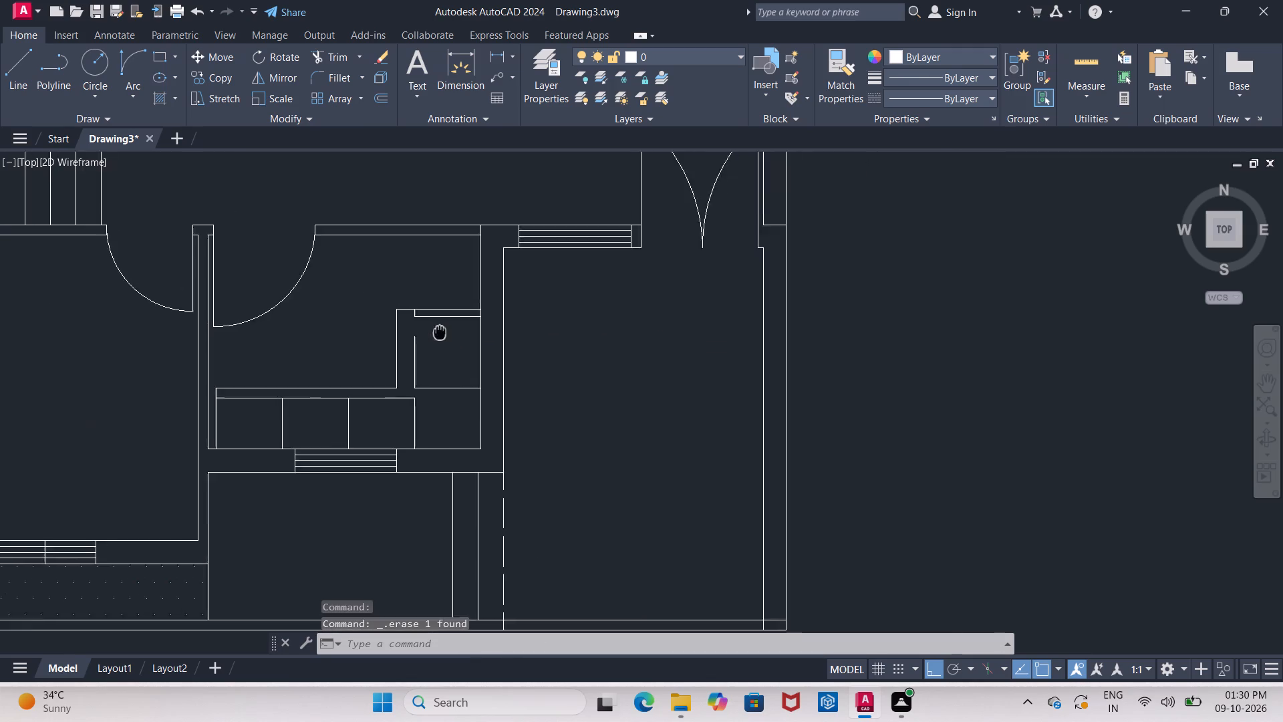
middle_drag(402, 338, 327, 338)
middle_drag(321, 348, 314, 338)
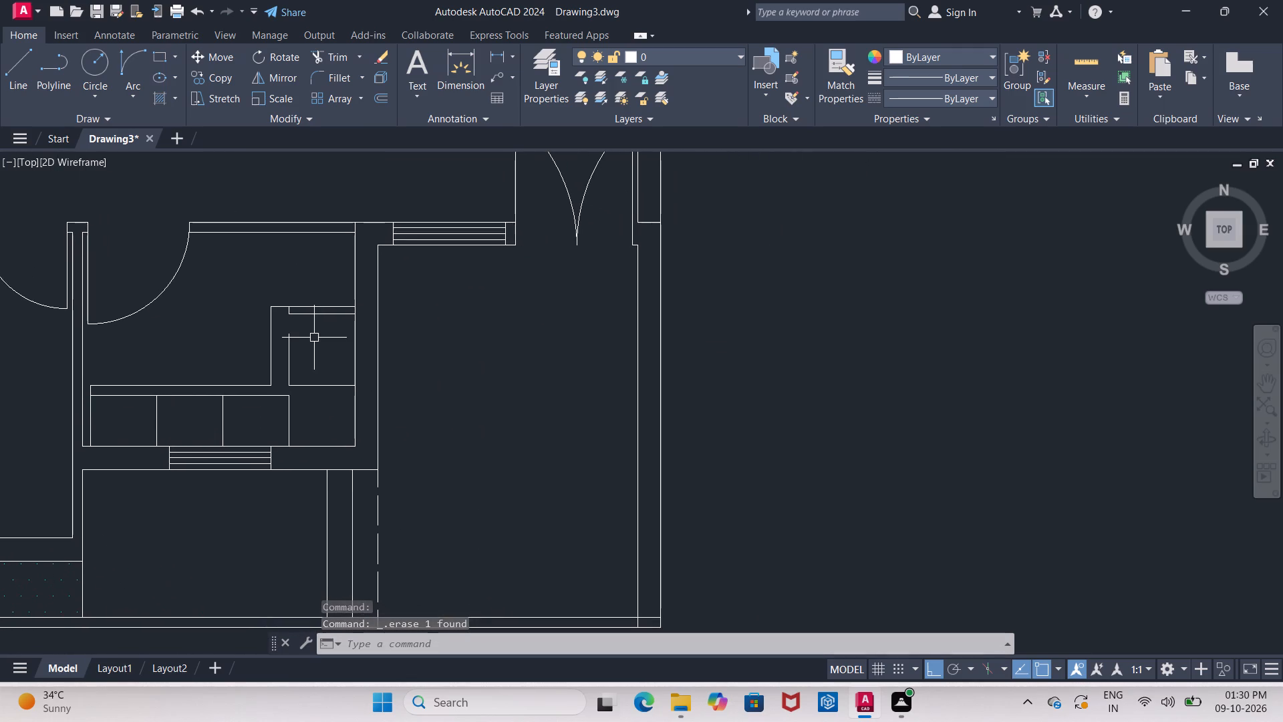
scroll(314, 338, down, 1)
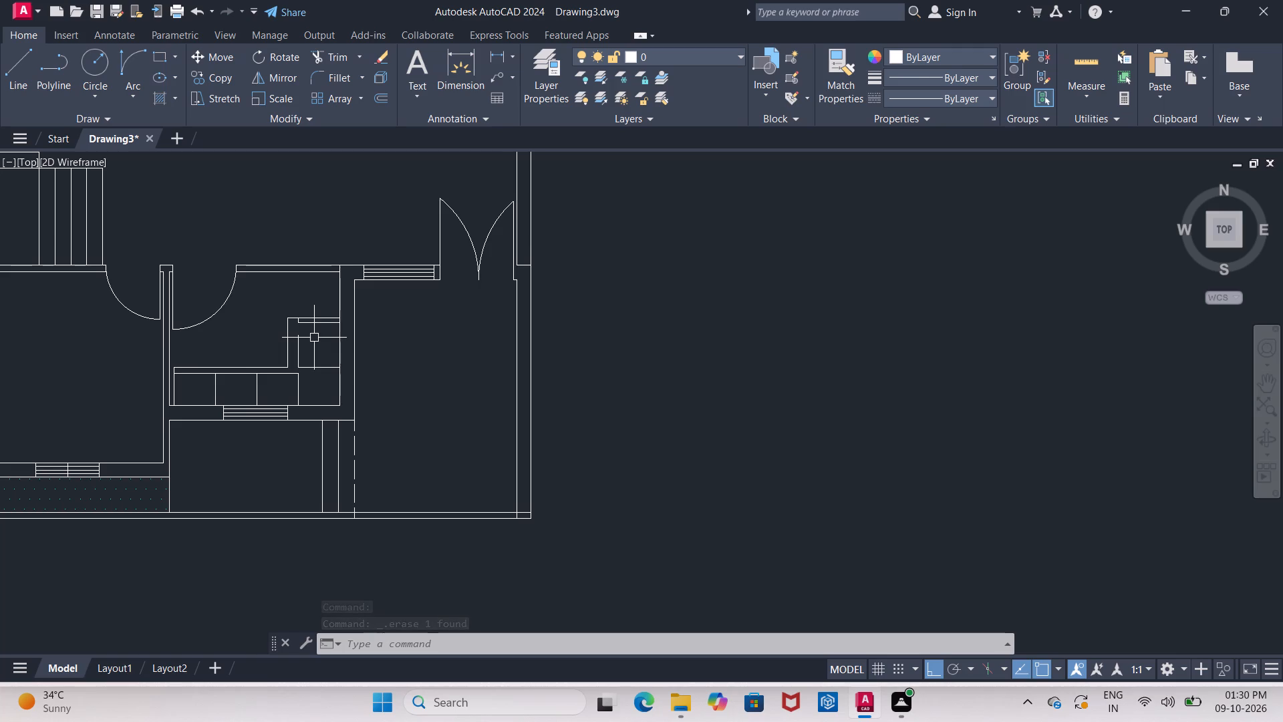
middle_drag(314, 338, 282, 357)
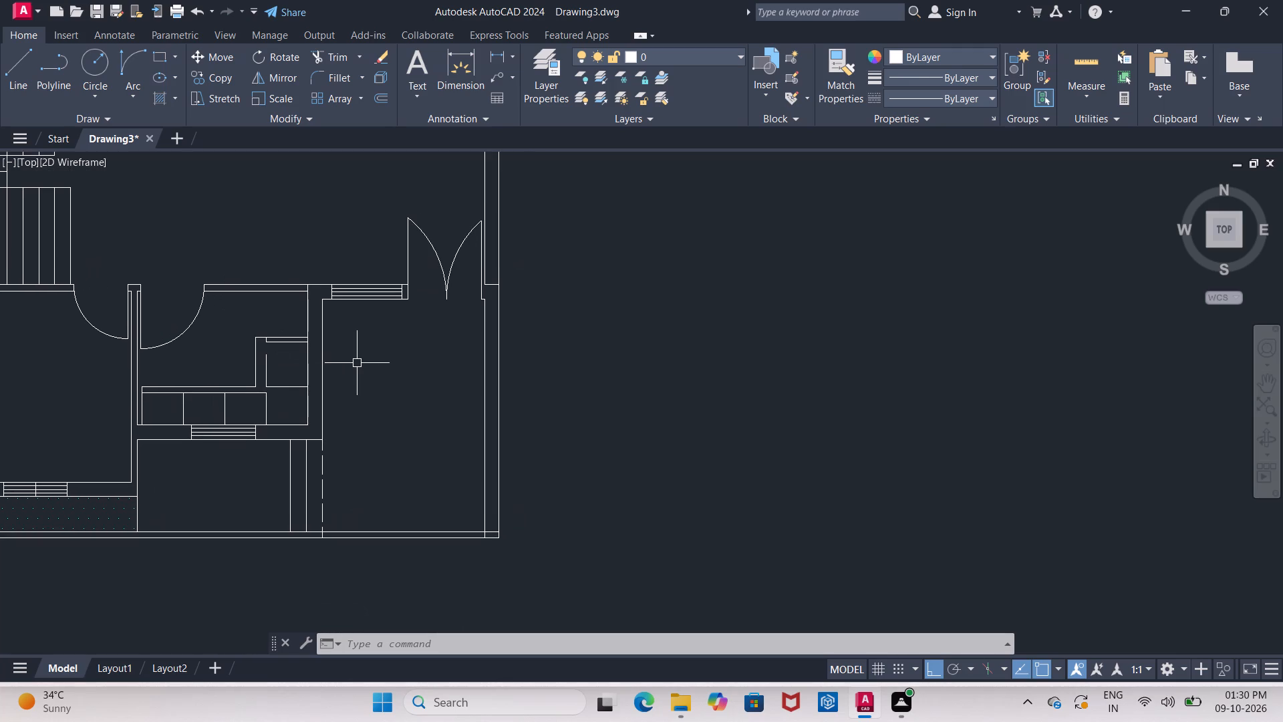
scroll(357, 363, down, 4)
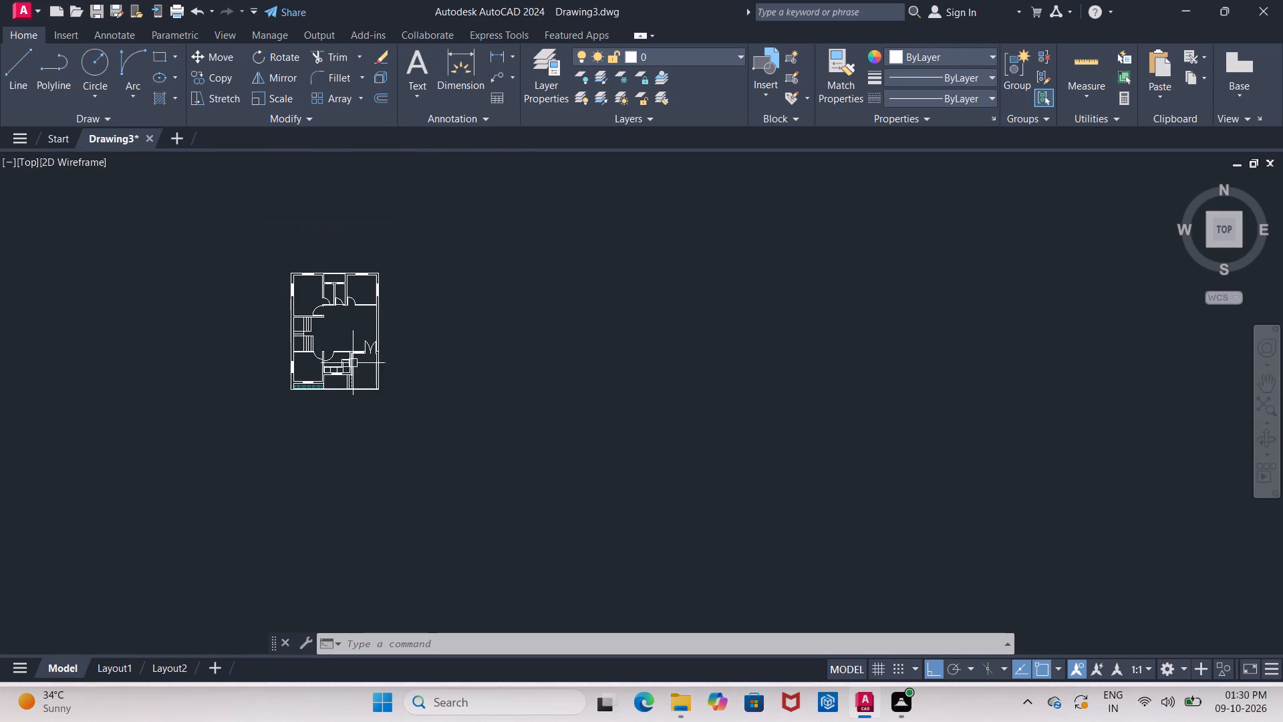
scroll(297, 332, up, 4)
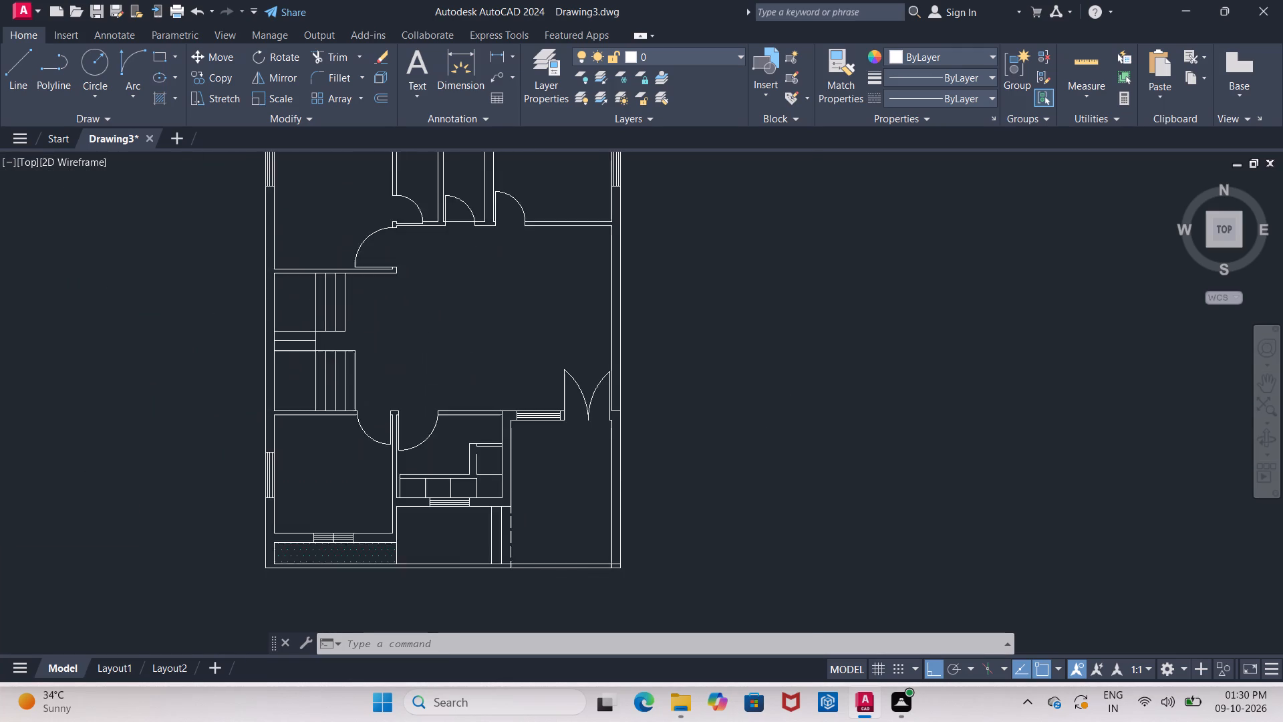
middle_drag(460, 287, 433, 321)
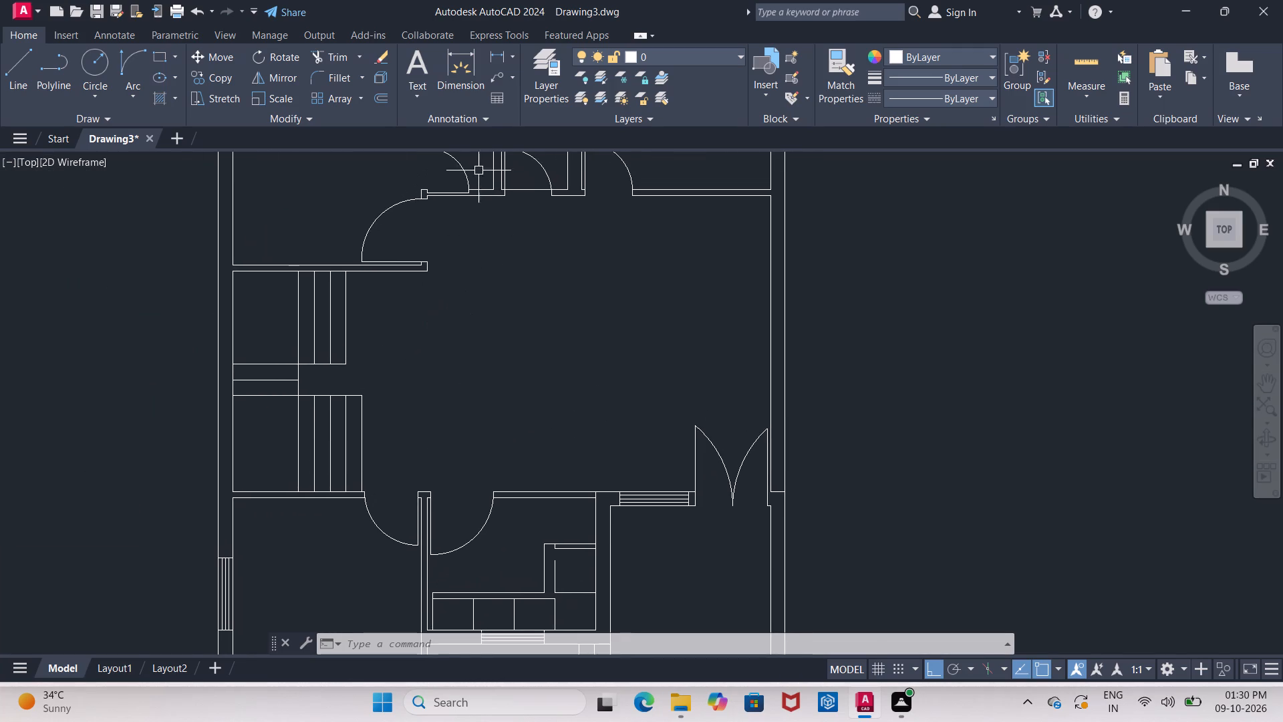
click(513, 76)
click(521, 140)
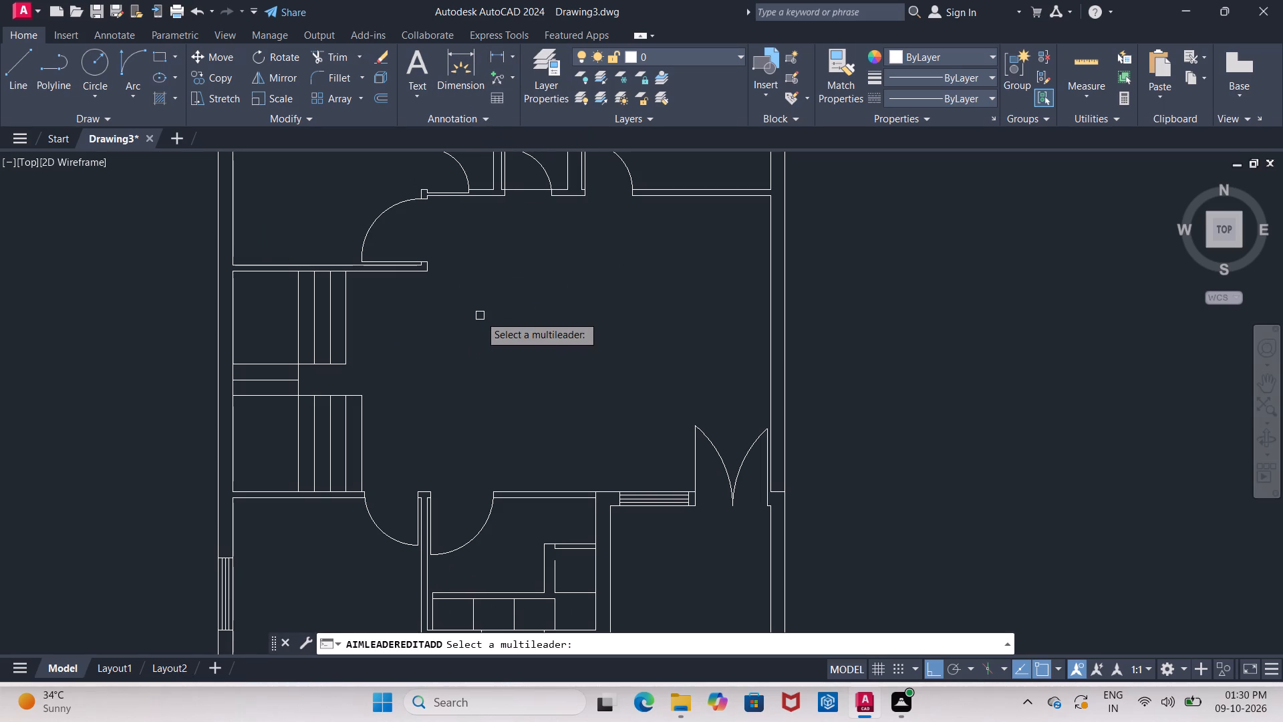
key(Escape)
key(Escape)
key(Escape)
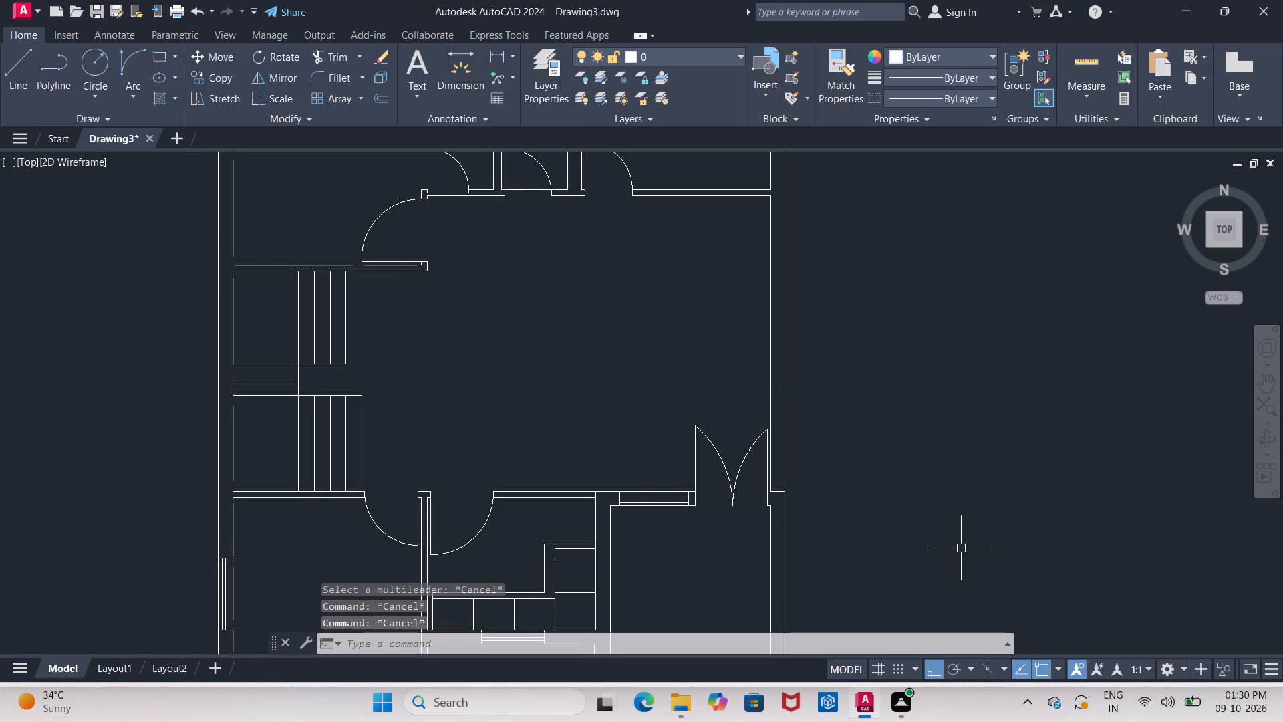
Place a horizontal multileader without text across the upper stair flight, about 5'-6" long, with its arrowhead just east of the last tread.
click(509, 76)
click(505, 94)
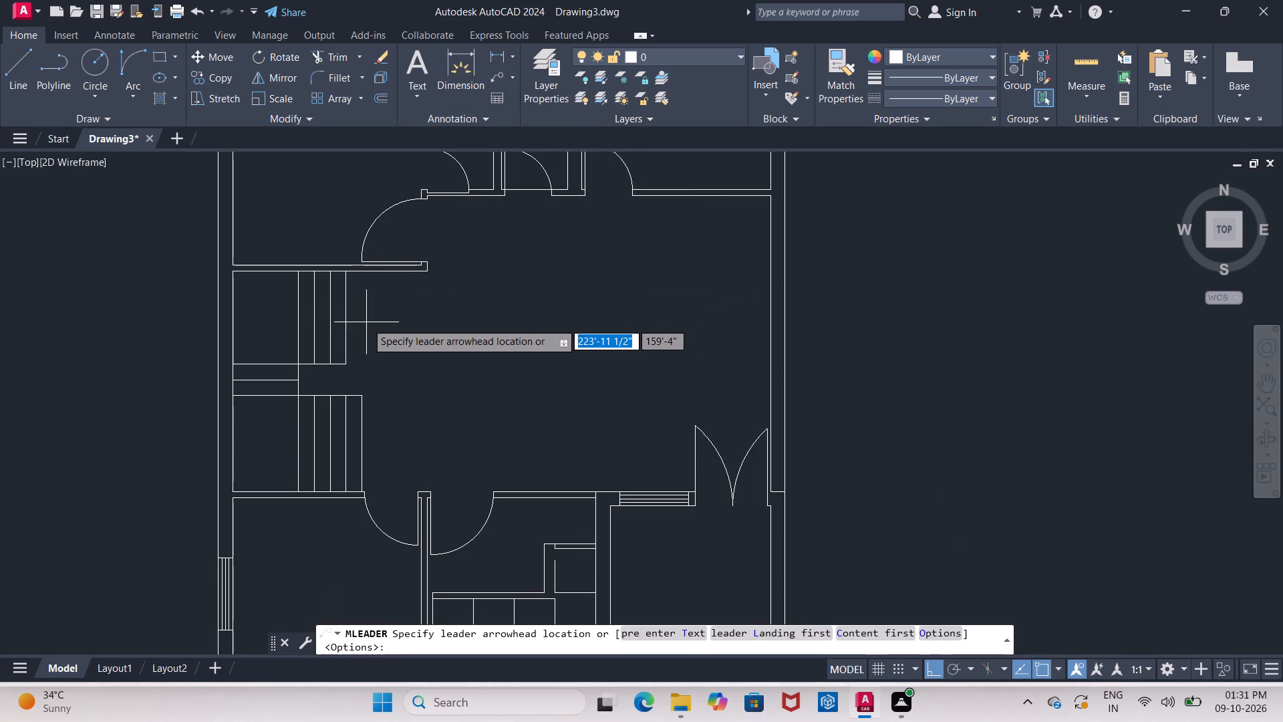
click(372, 320)
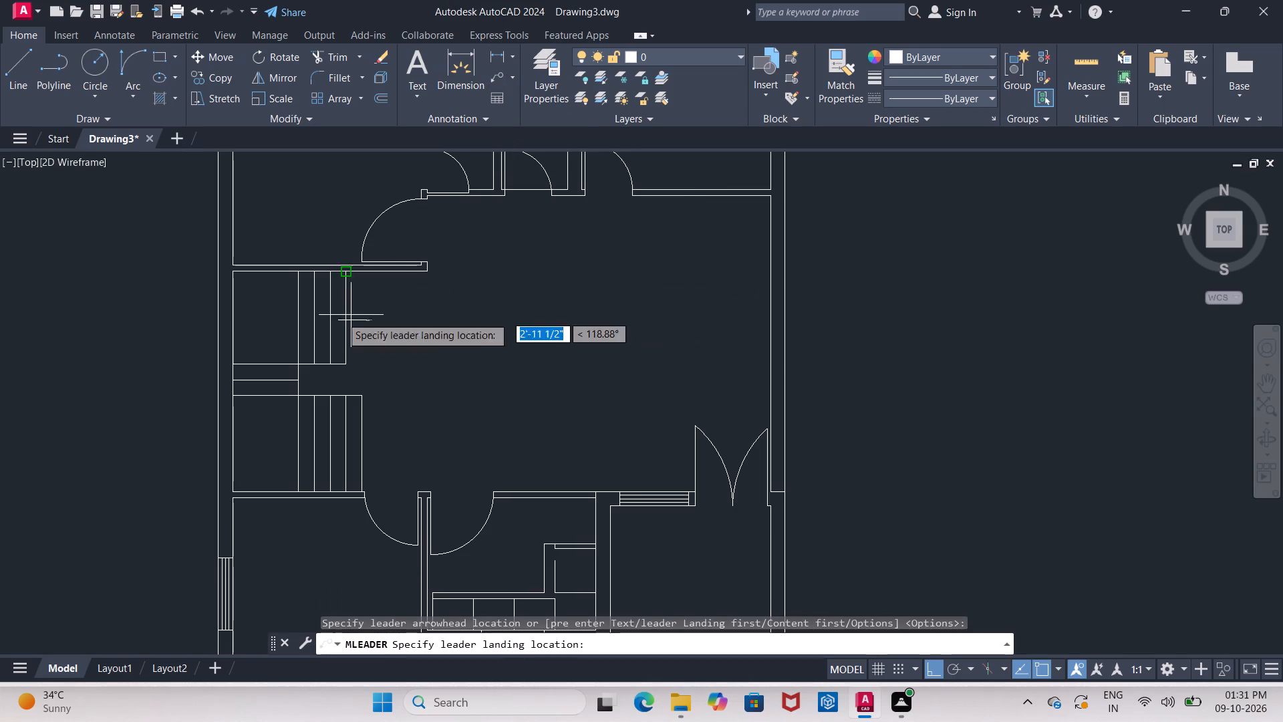
click(269, 320)
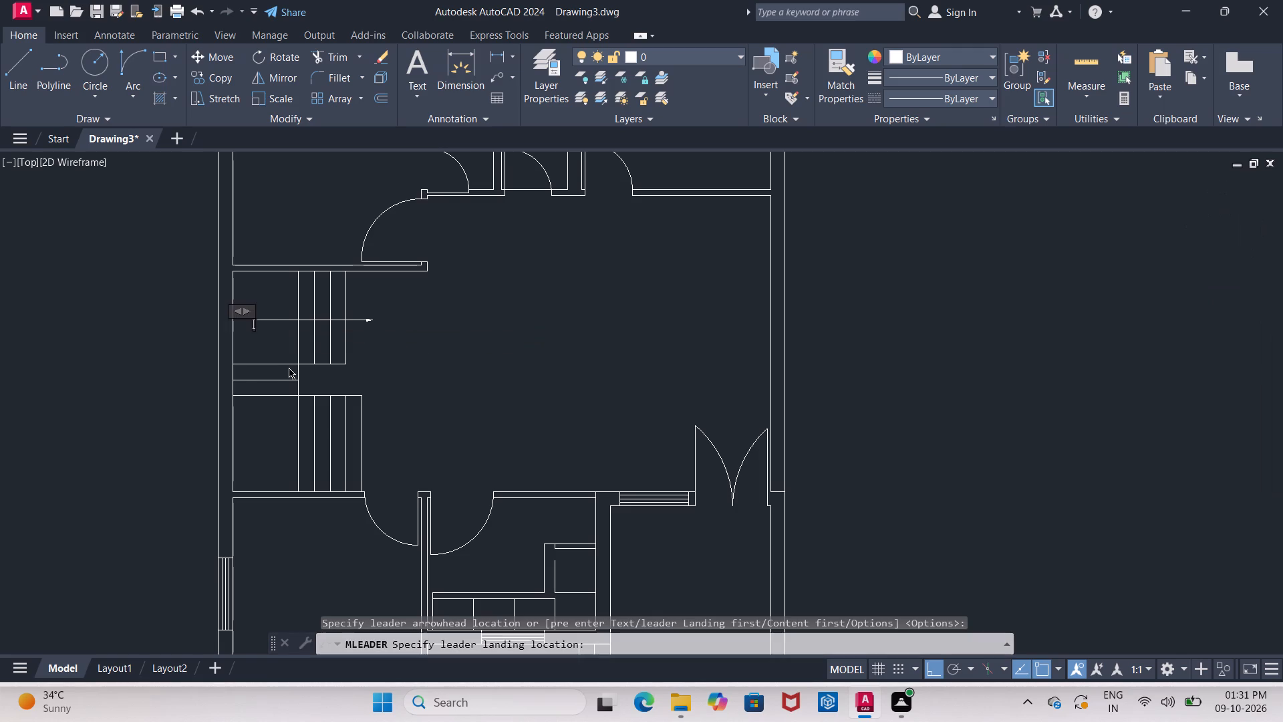
key(Escape)
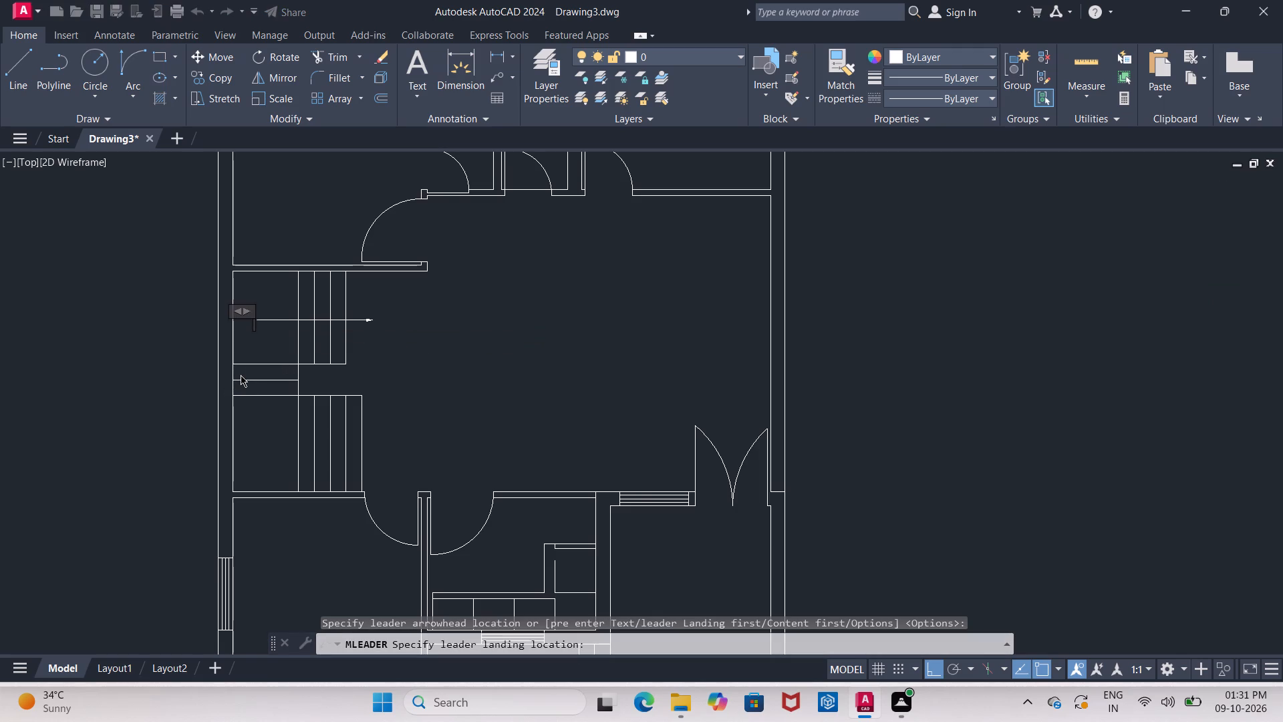
key(Escape)
key(Escape)
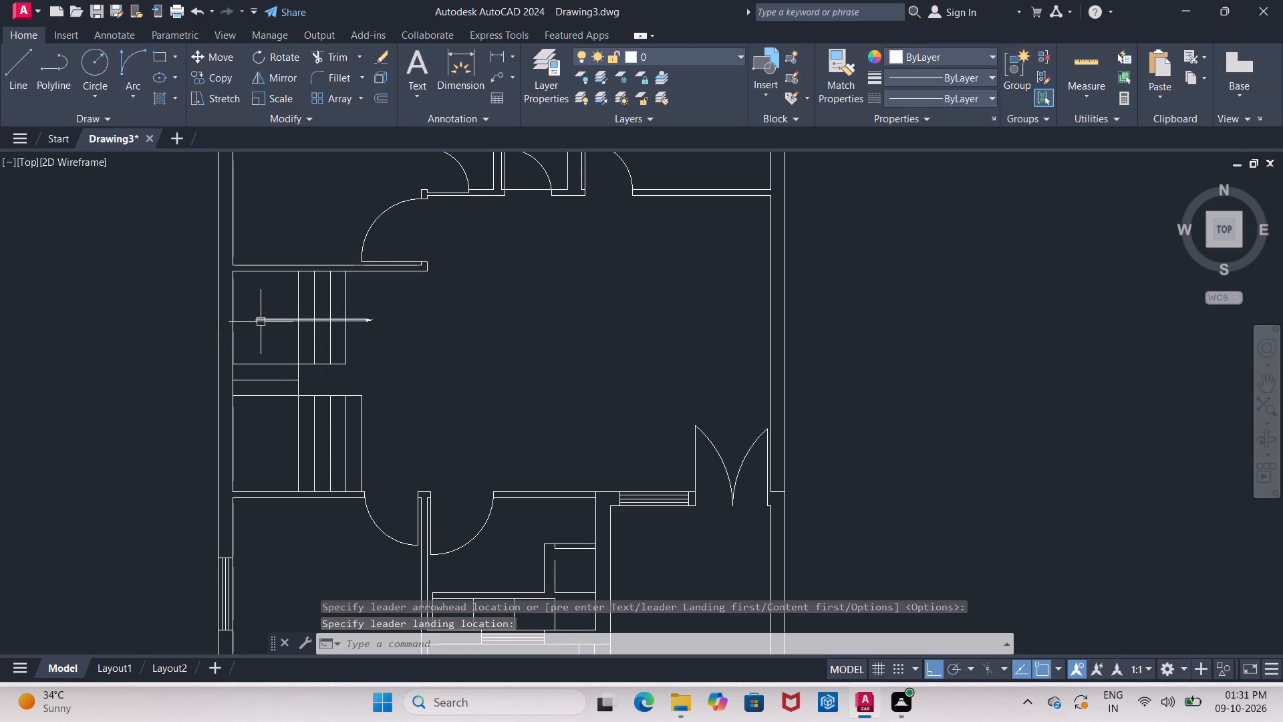
scroll(270, 269, up, 2)
middle_drag(276, 310, 251, 251)
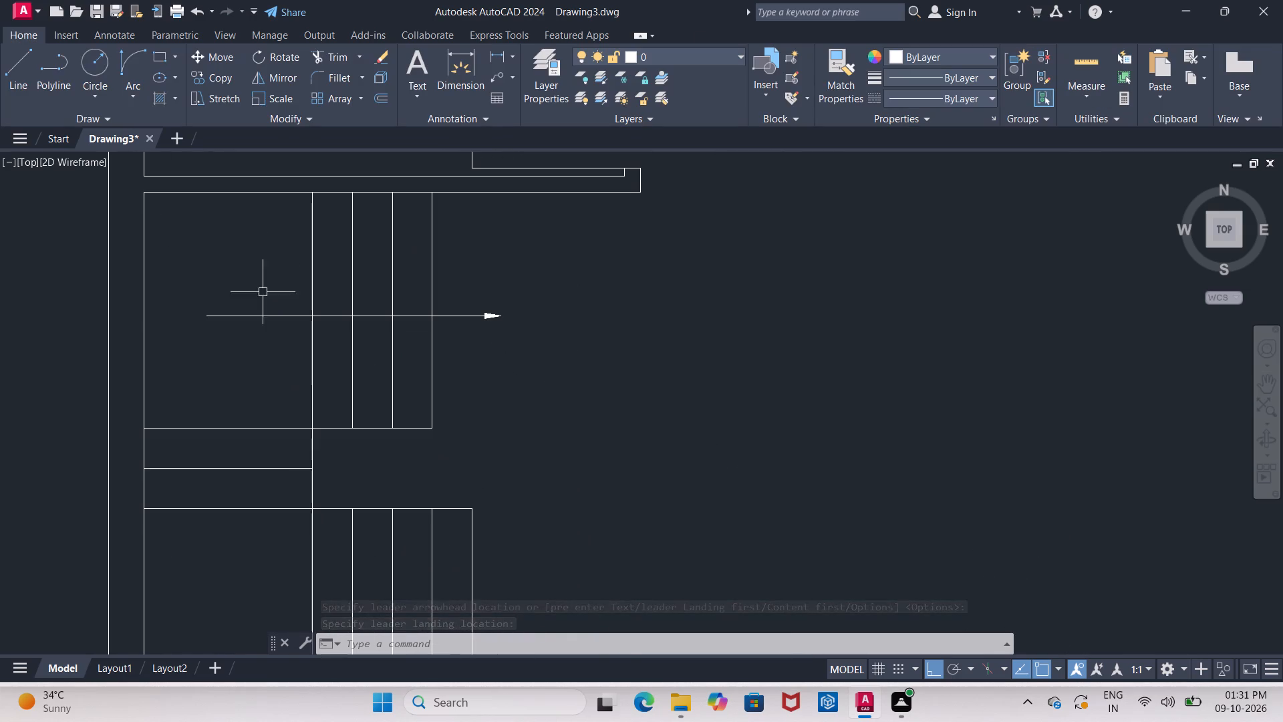
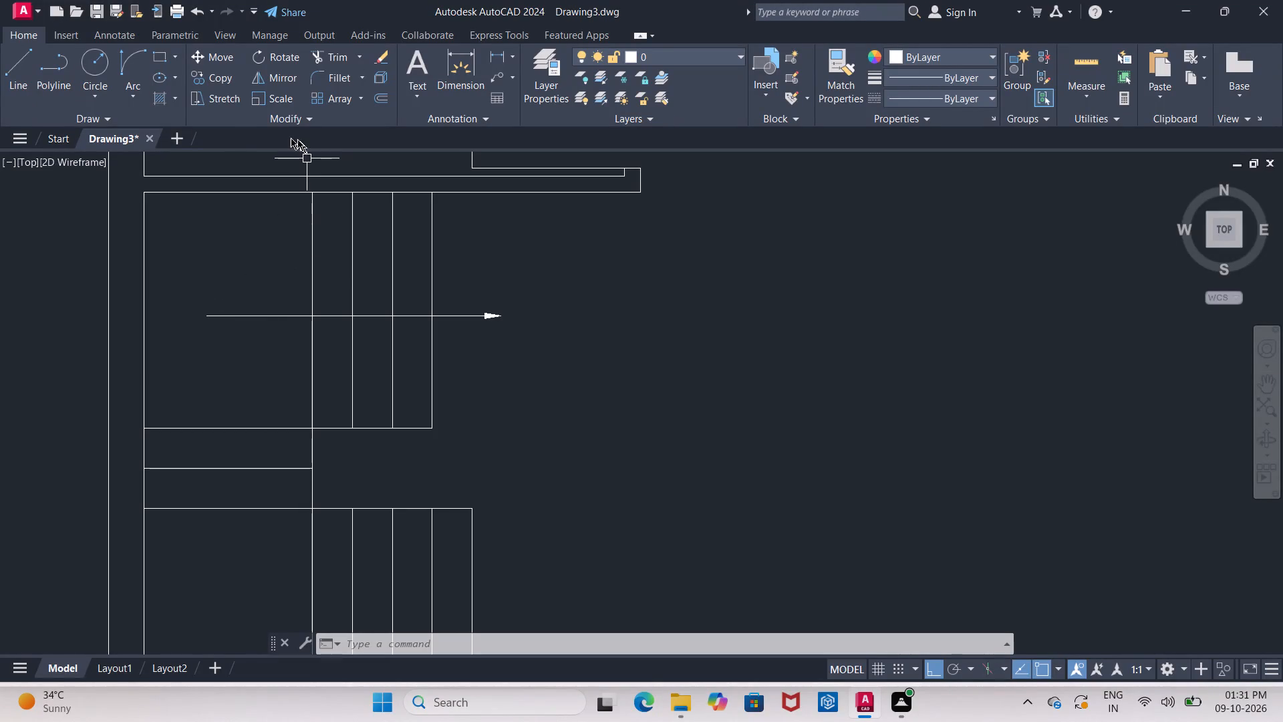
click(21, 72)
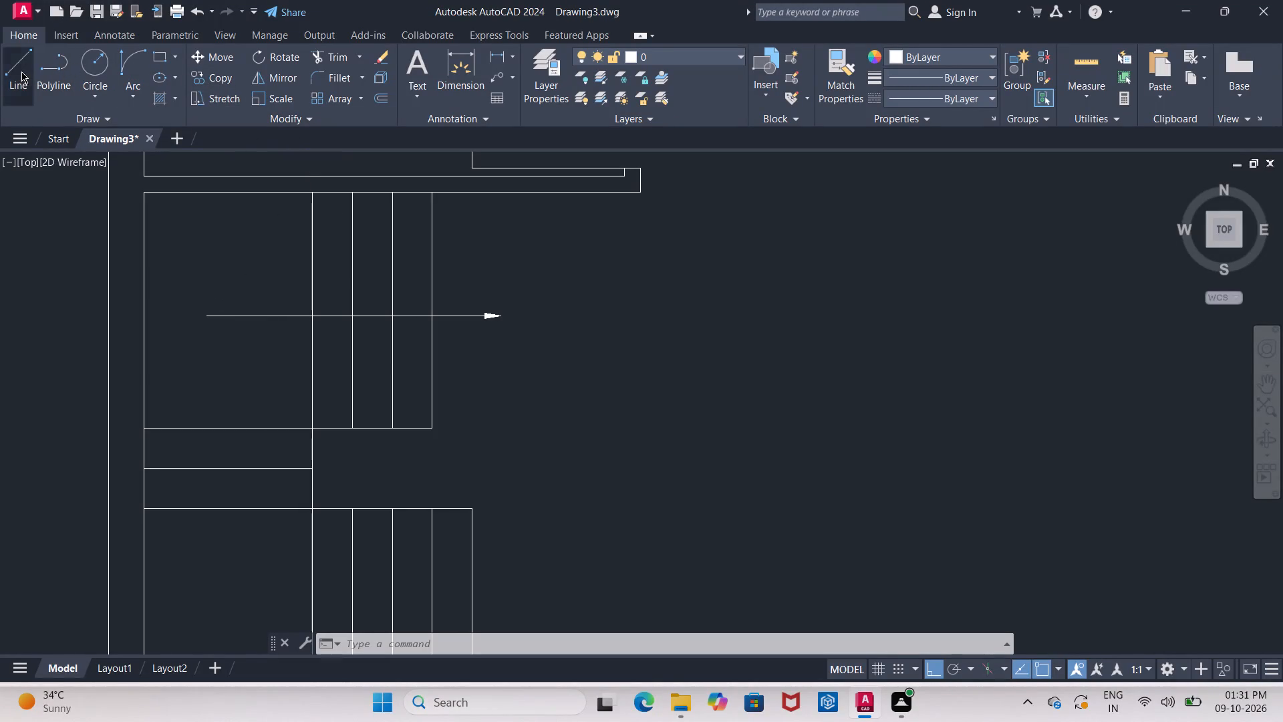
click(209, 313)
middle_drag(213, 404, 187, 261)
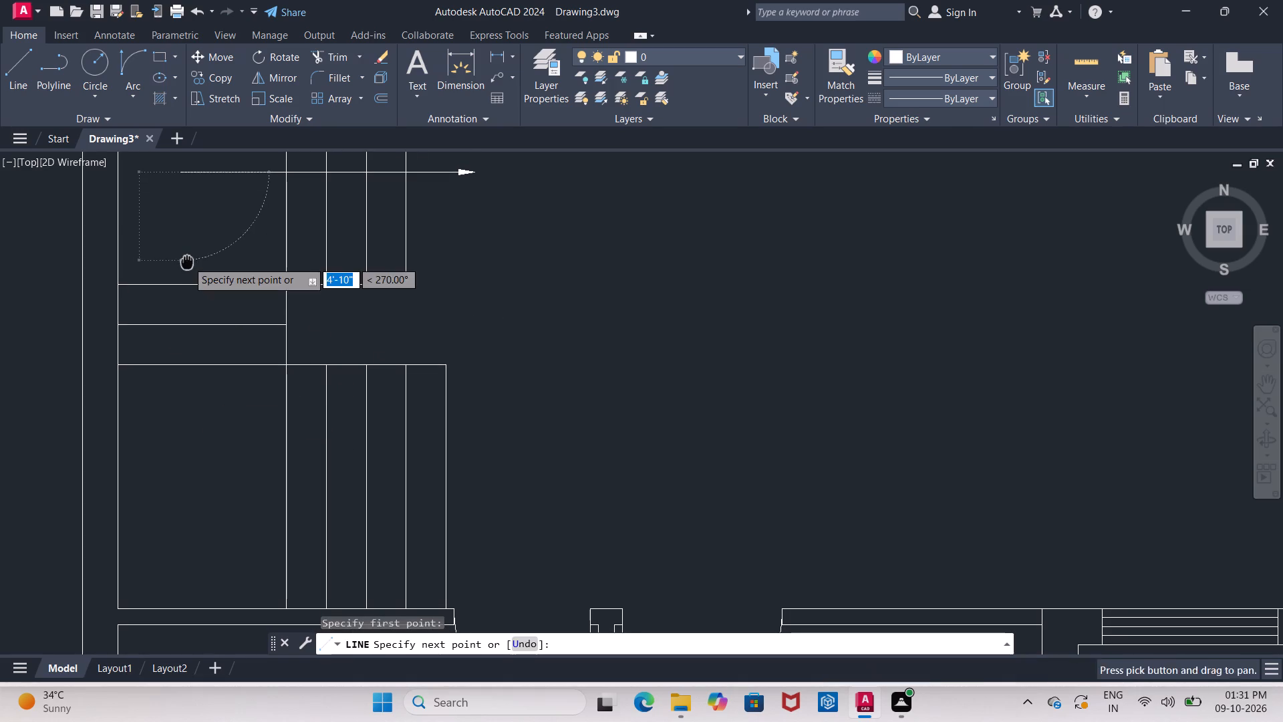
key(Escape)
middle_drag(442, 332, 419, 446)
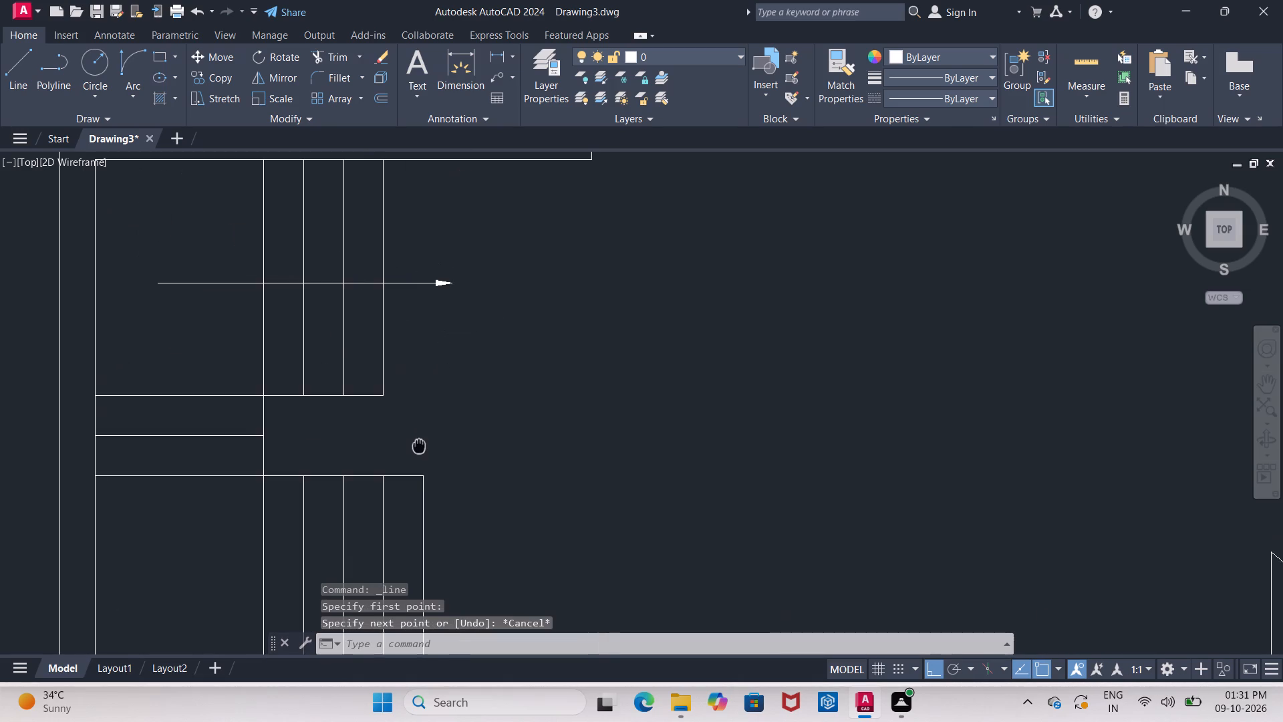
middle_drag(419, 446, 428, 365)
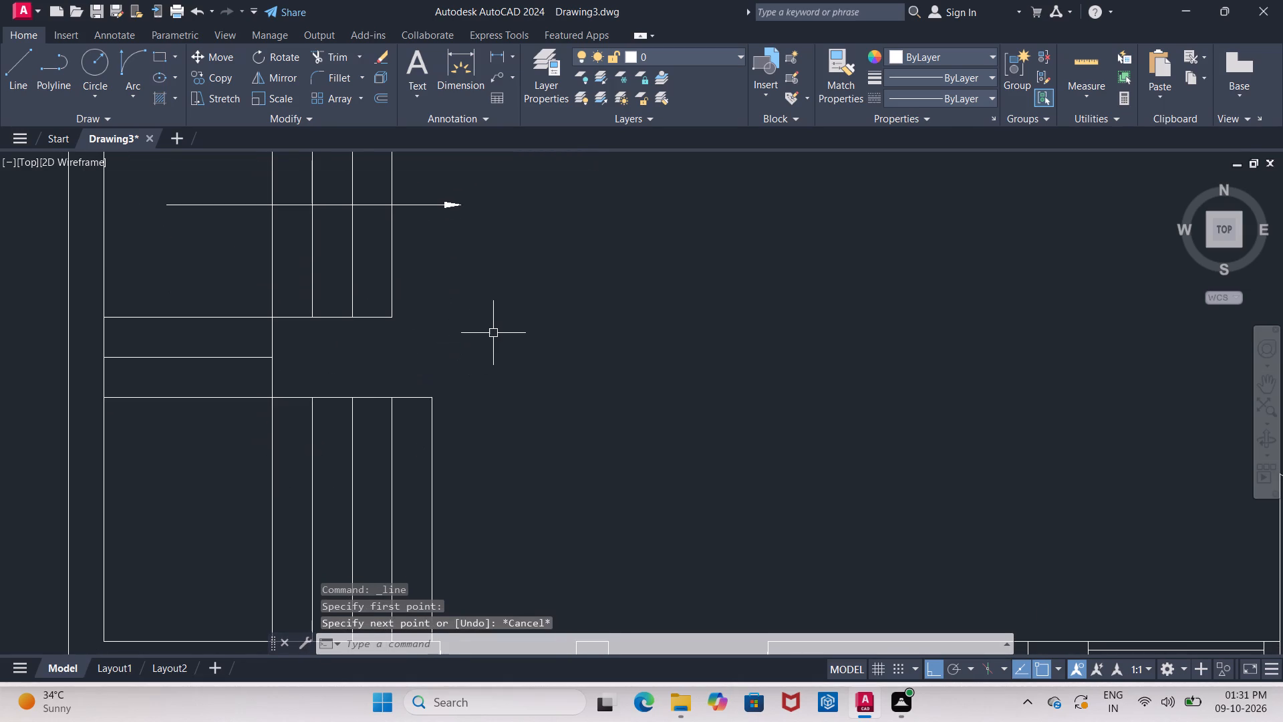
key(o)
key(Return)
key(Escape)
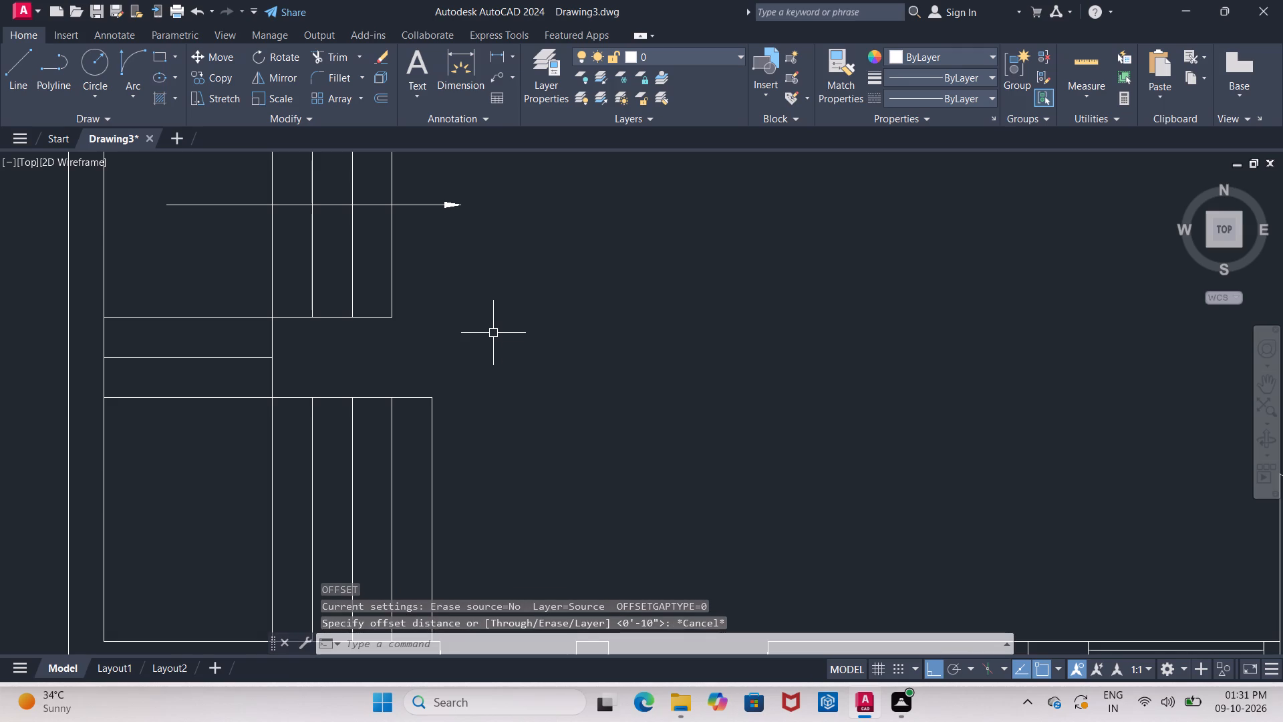
Measure the length of the lower stair flight's east edge with a temporary linear dimension.
scroll(496, 331, down, 1)
middle_drag(498, 331, 494, 260)
scroll(494, 260, down, 1)
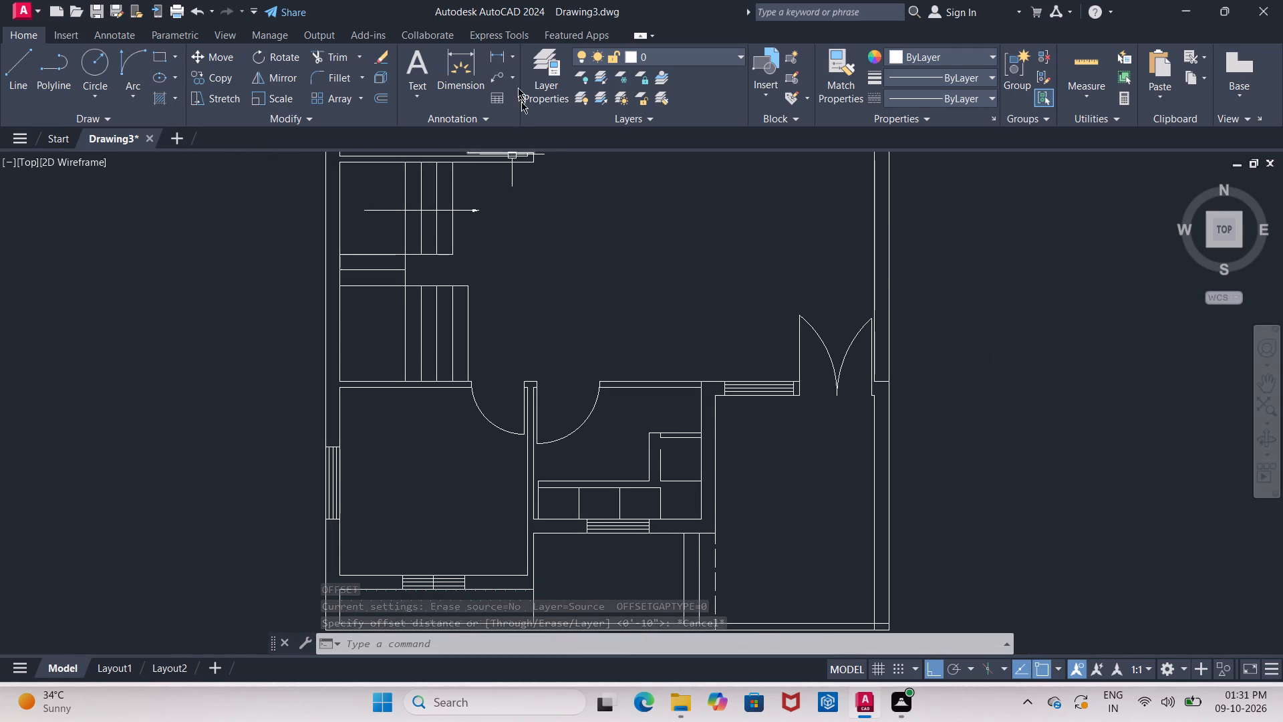
click(501, 60)
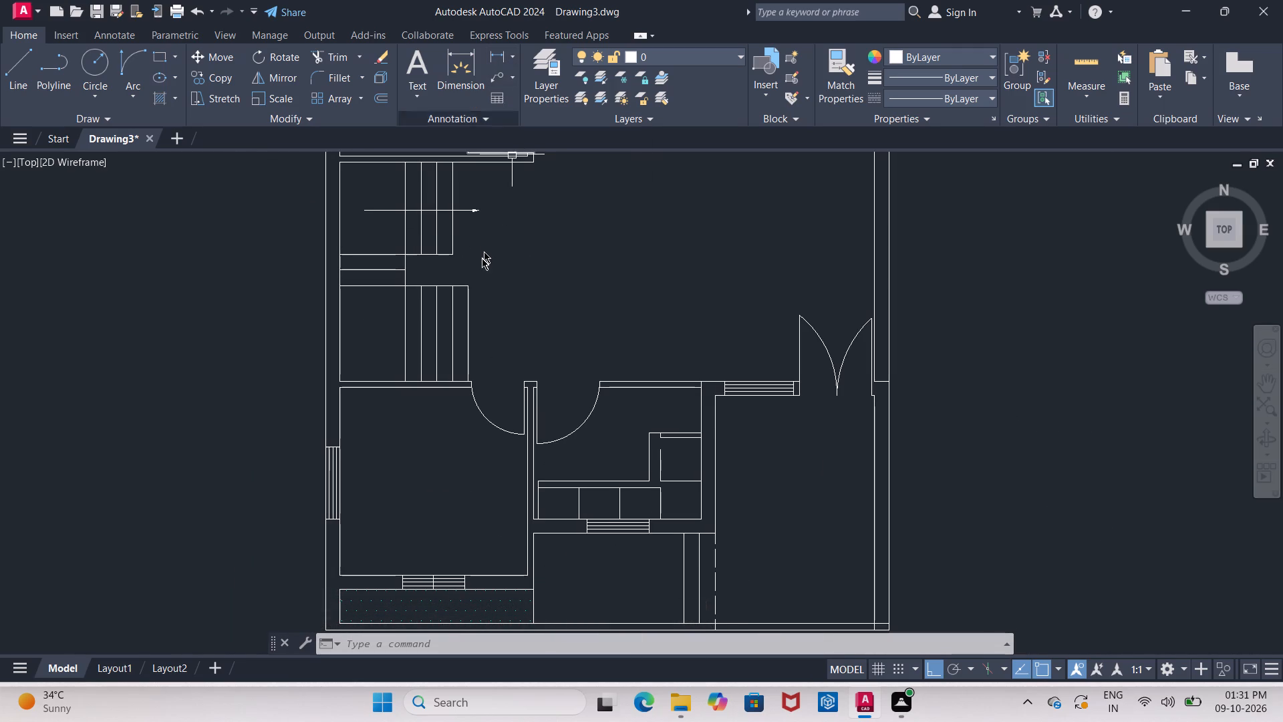
click(470, 283)
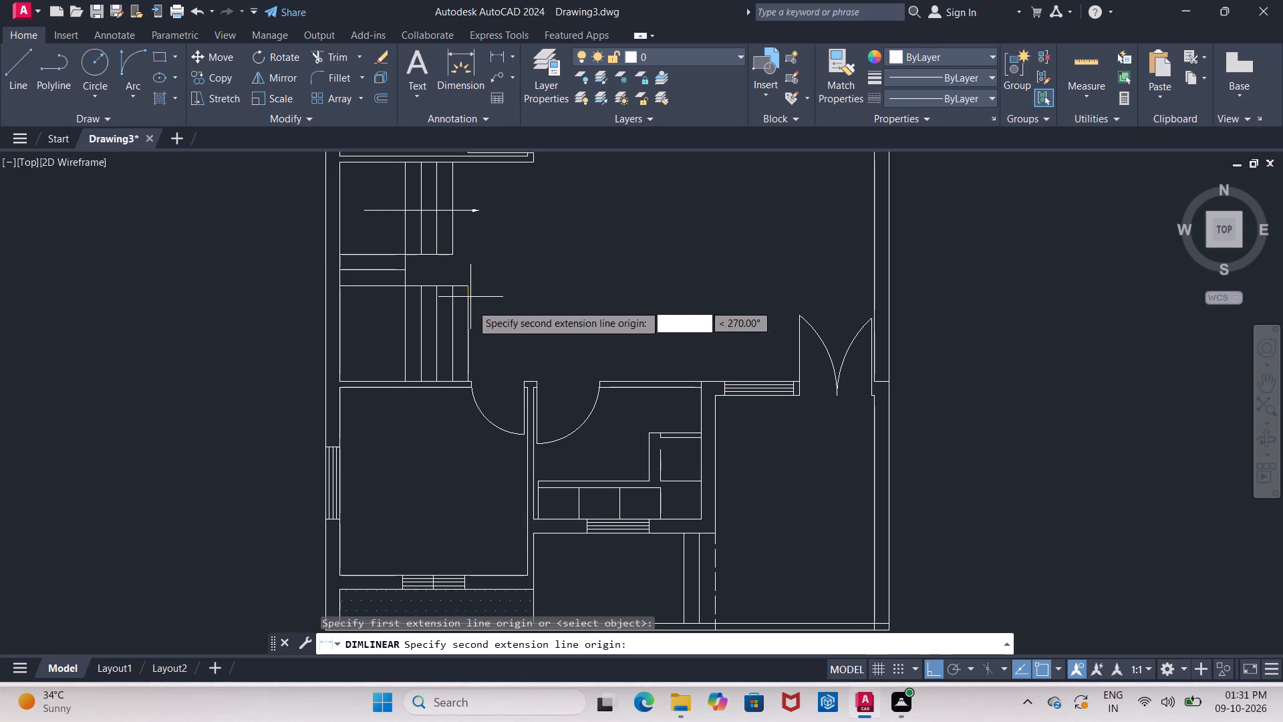
scroll(470, 367, up, 3)
click(452, 426)
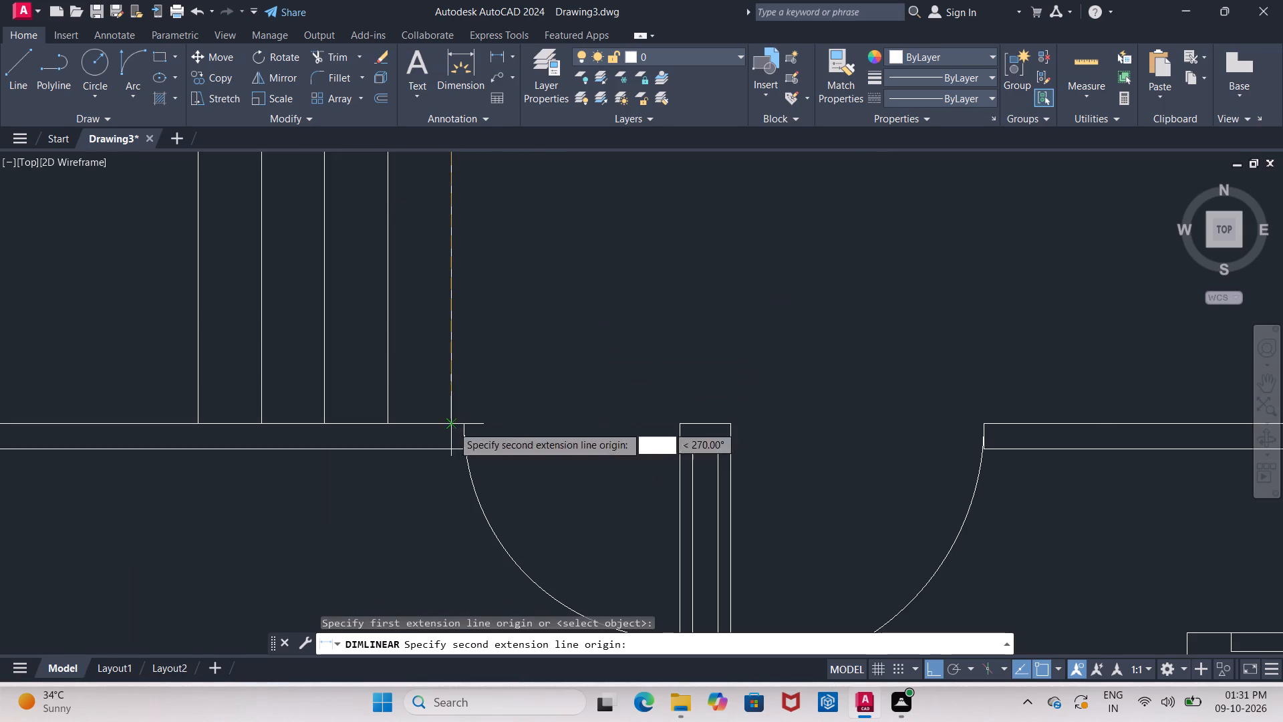
scroll(447, 414, down, 1)
key(Escape)
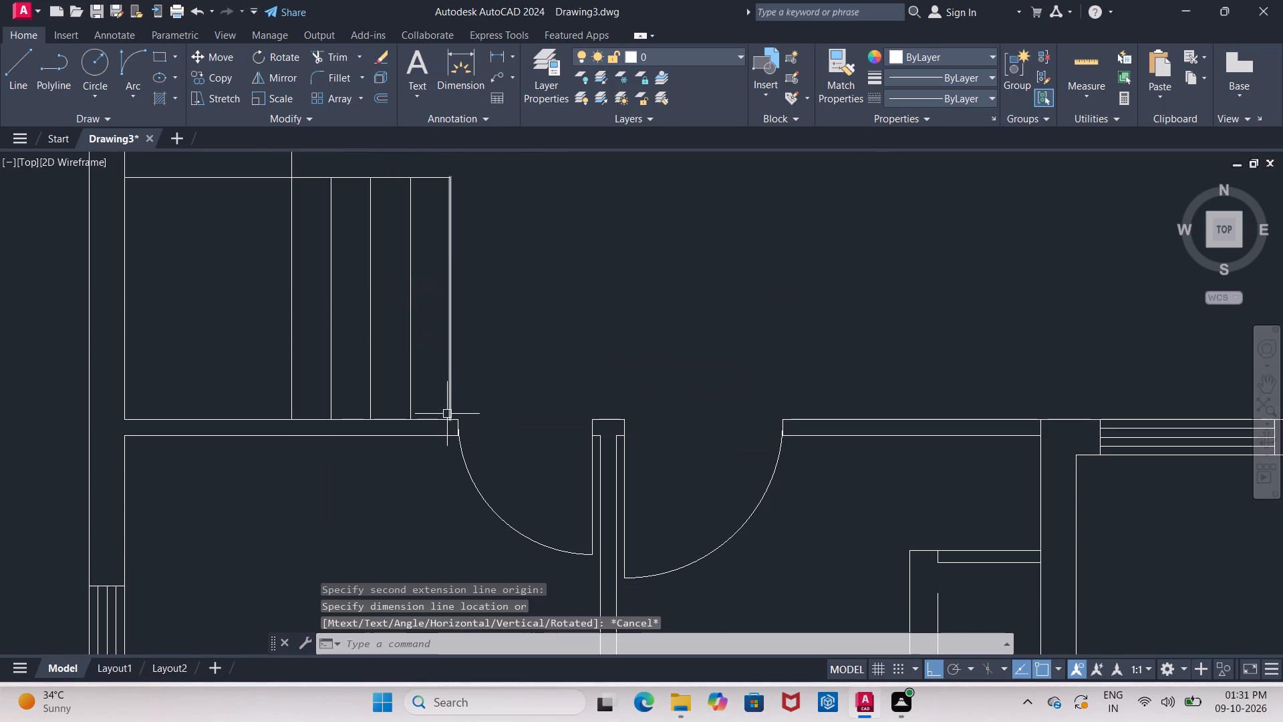
Switch to Calculator, divide 5.1 by 2, and return to the drawing.
middle_drag(511, 316, 442, 358)
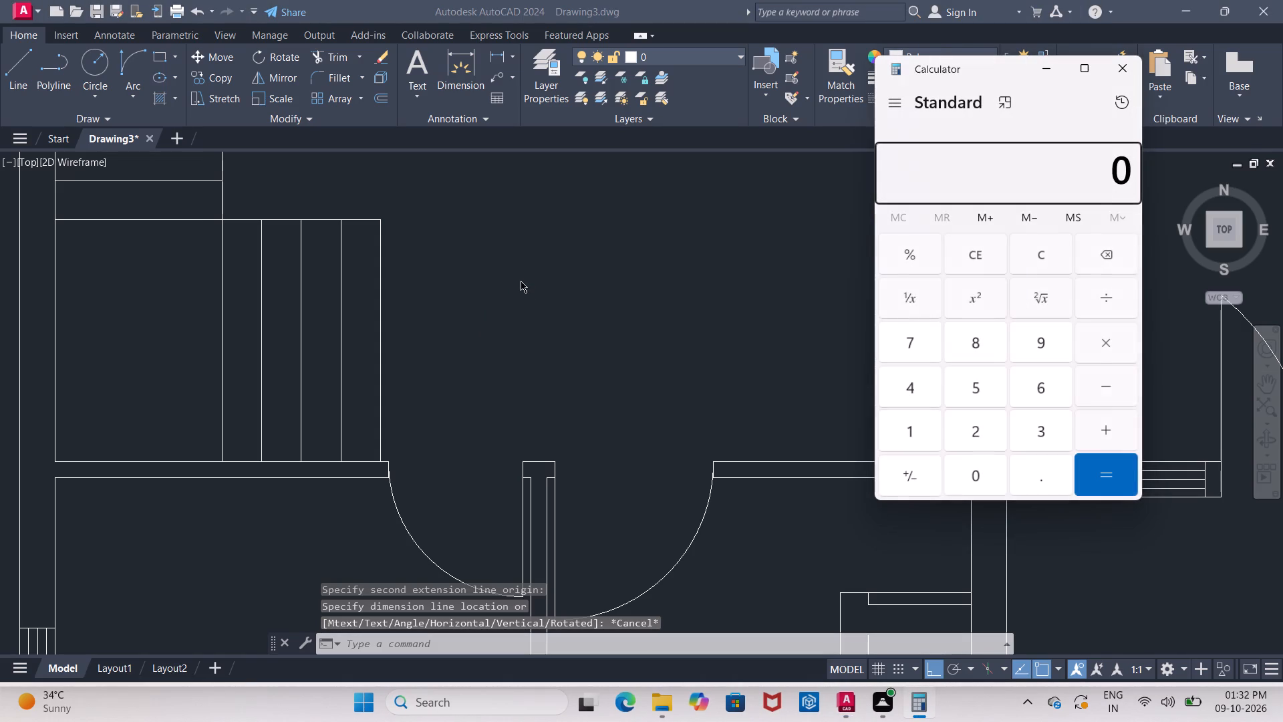
text(5.1/2)
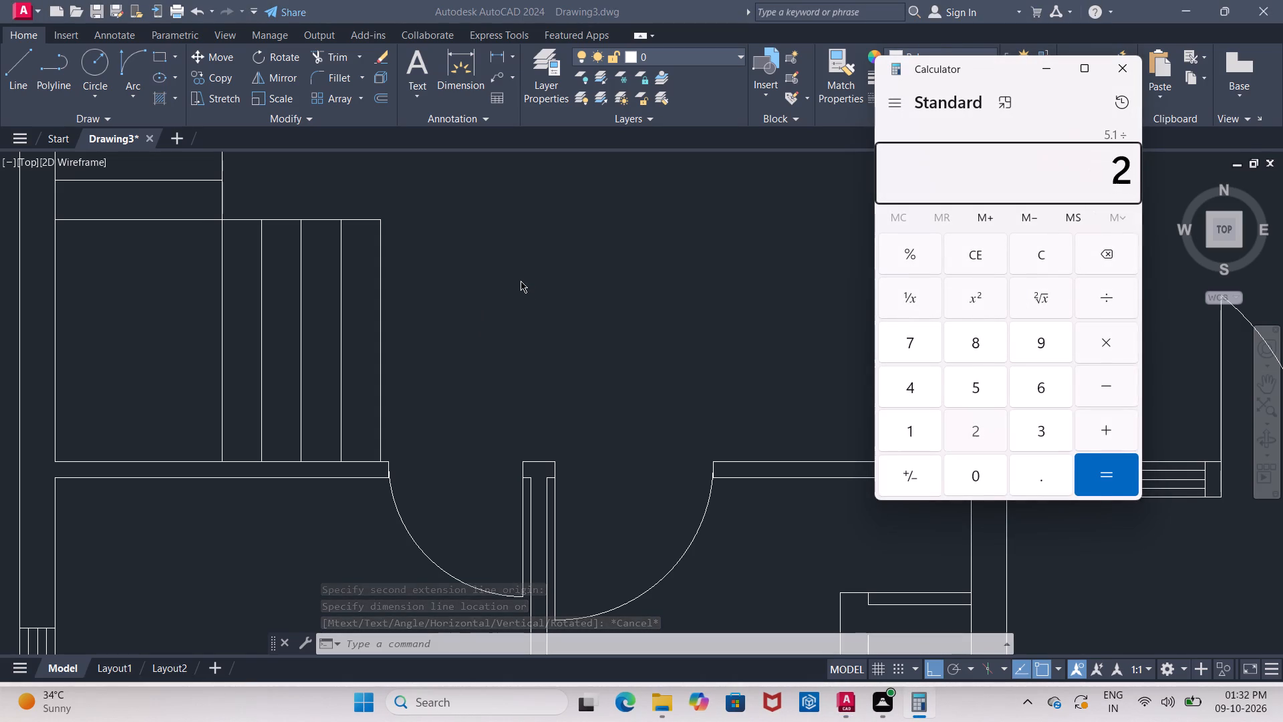
key(Return)
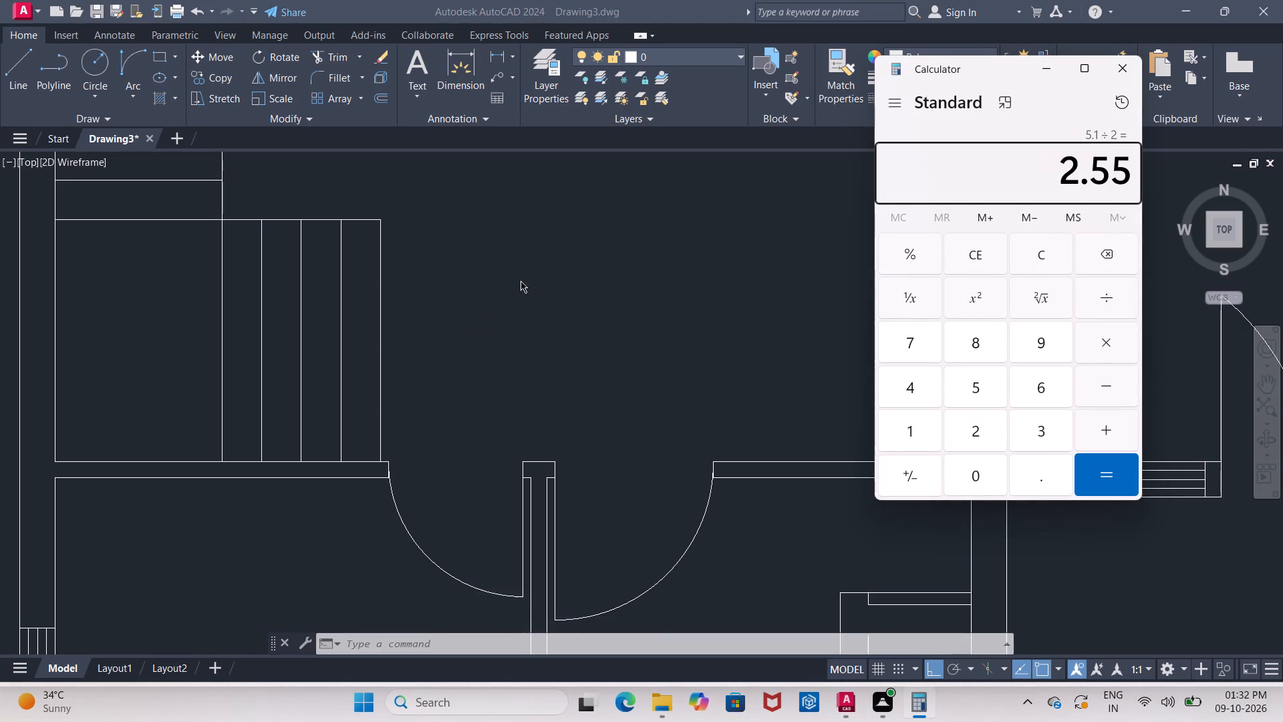
click(1121, 73)
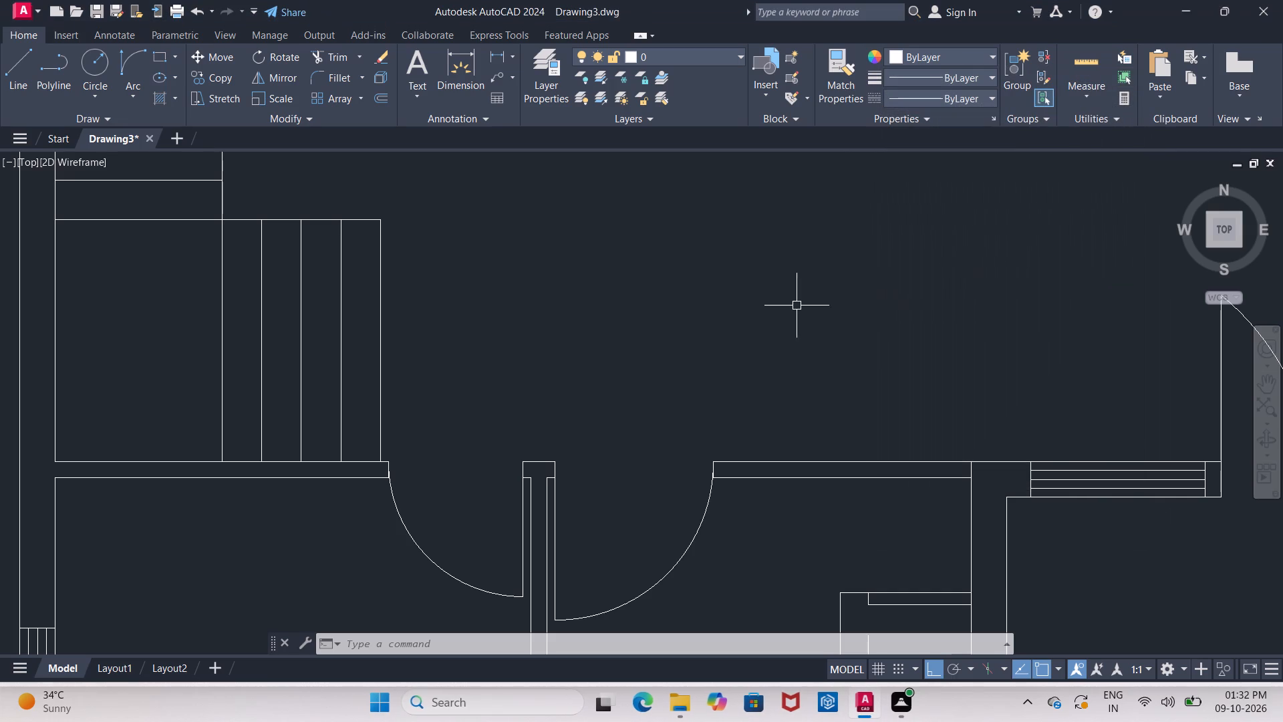
Offset the lower stair flight's north edge line 2'-5.5" south, into the flight.
key(o)
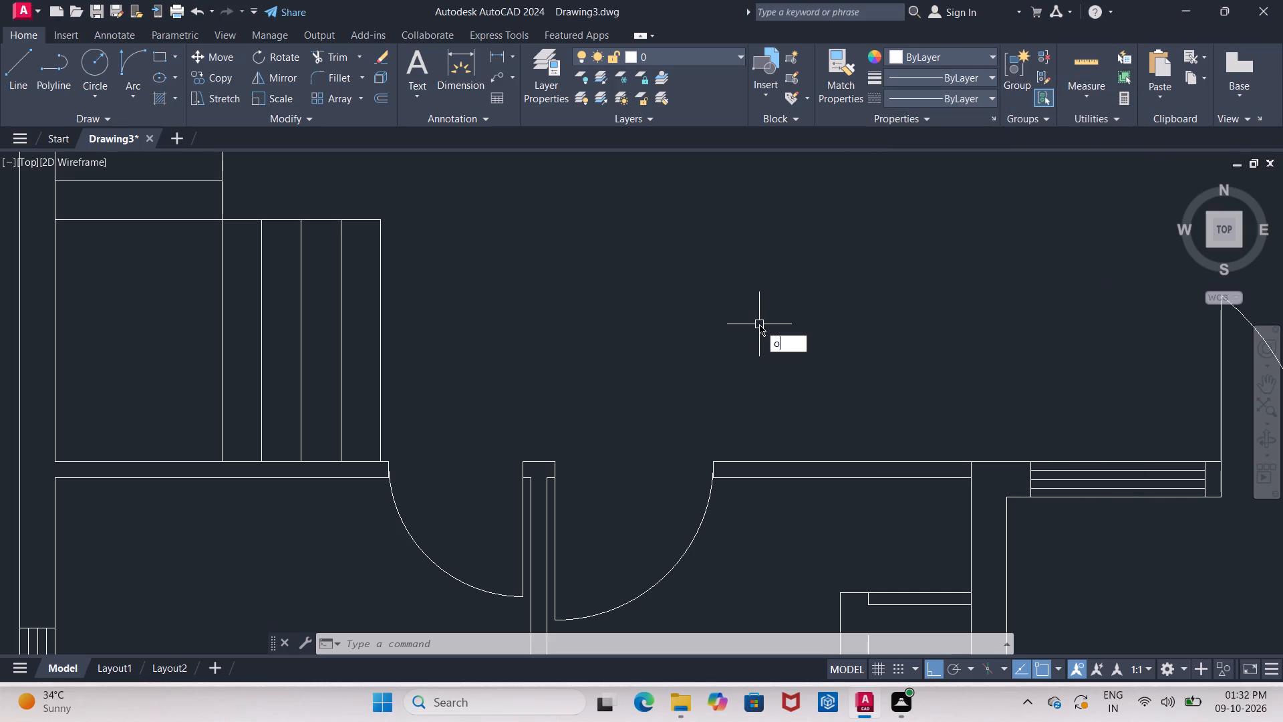
key(Return)
text(2')
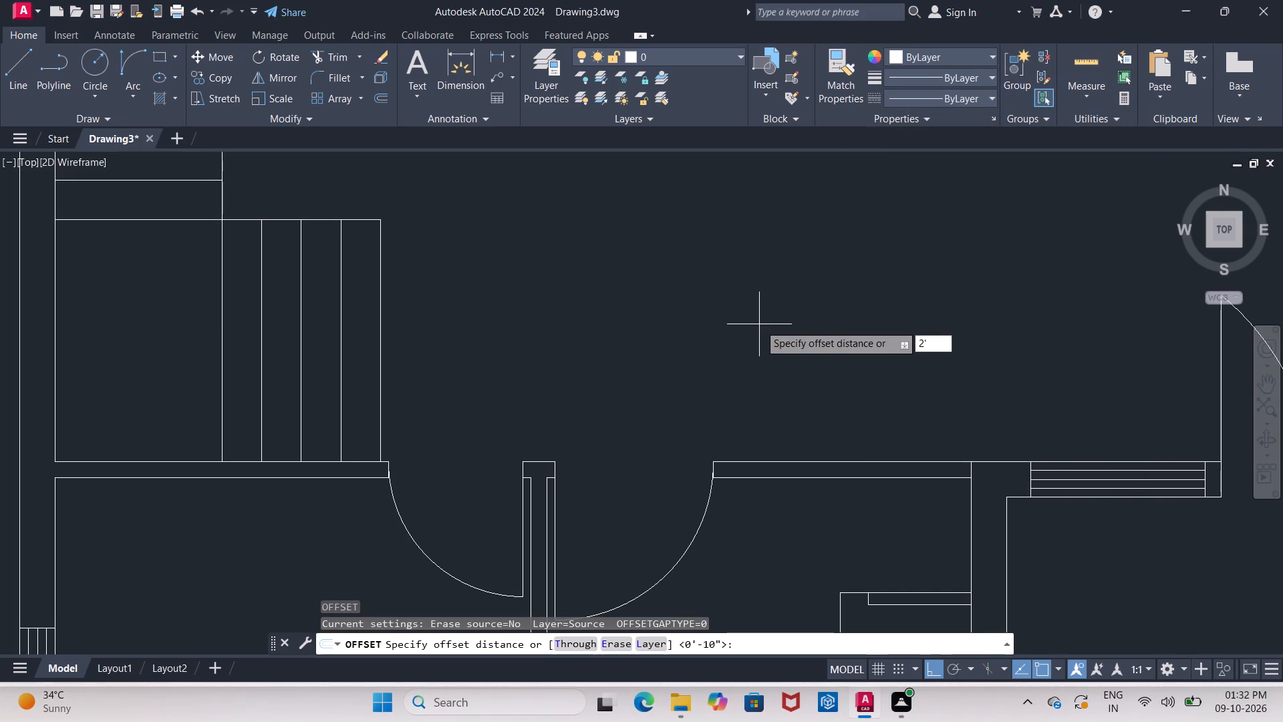
key(5)
text(.5")
key(Return)
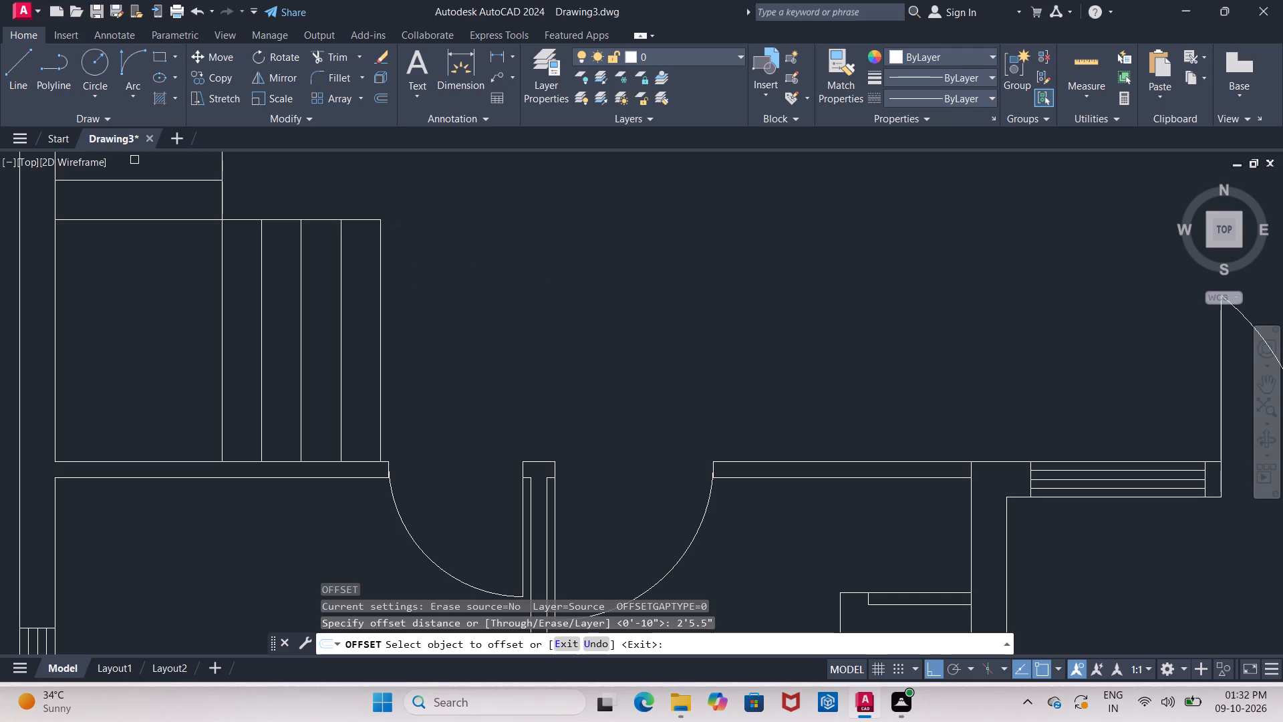
click(120, 218)
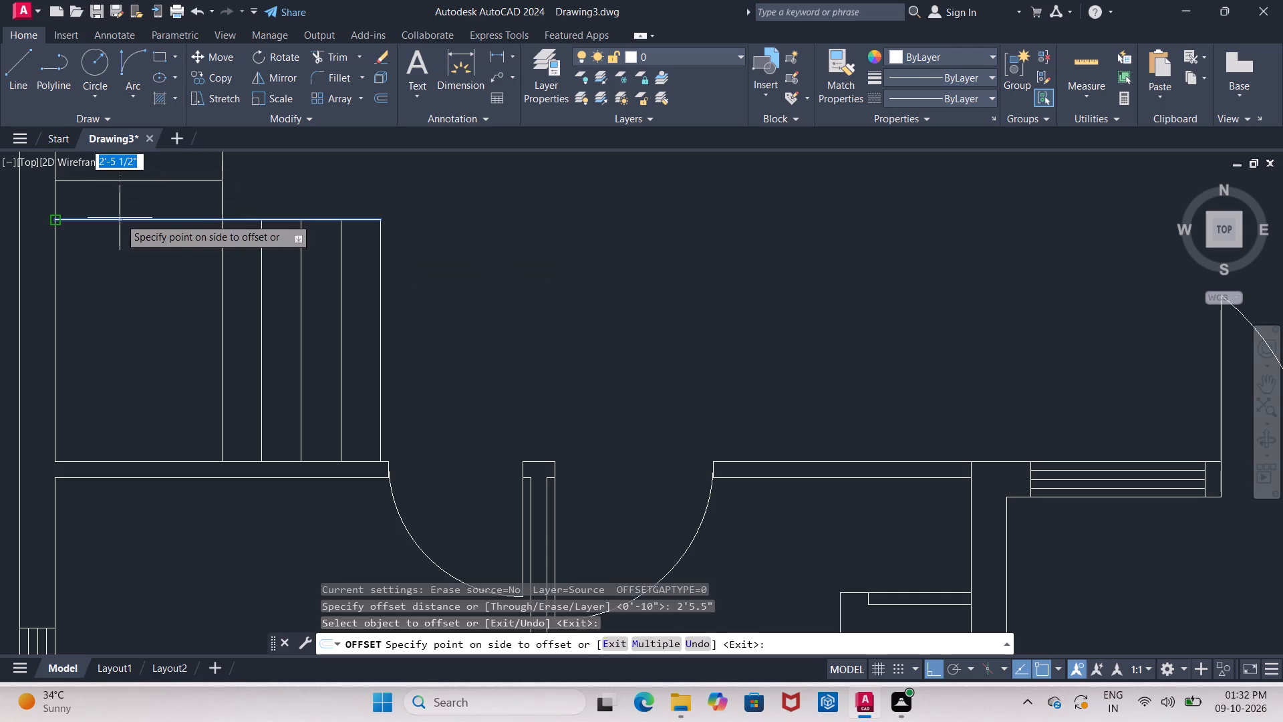
click(135, 312)
middle_drag(135, 312, 176, 489)
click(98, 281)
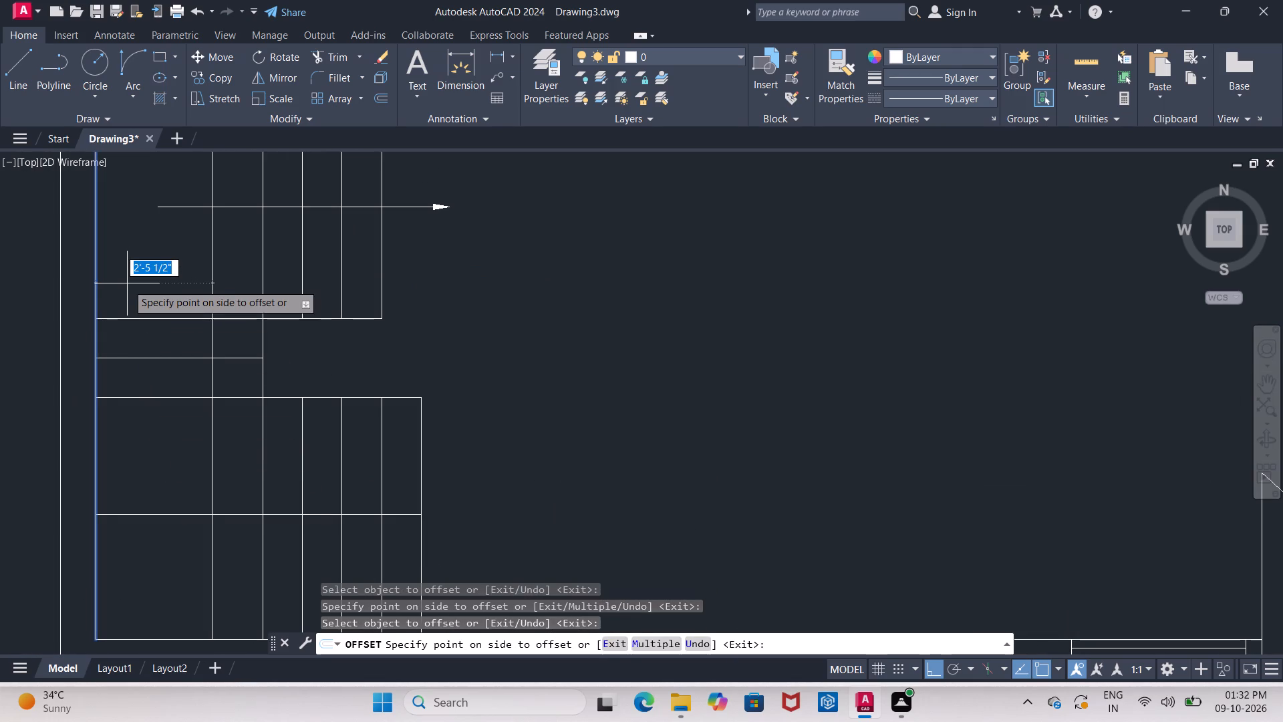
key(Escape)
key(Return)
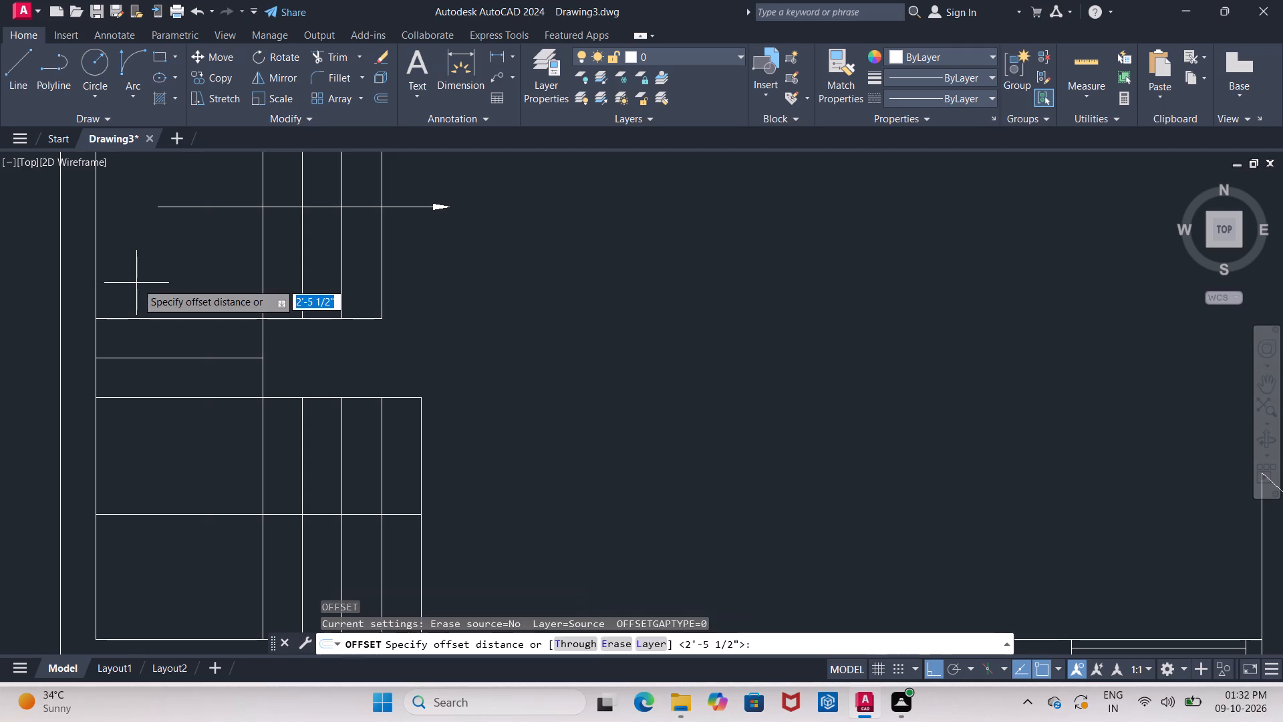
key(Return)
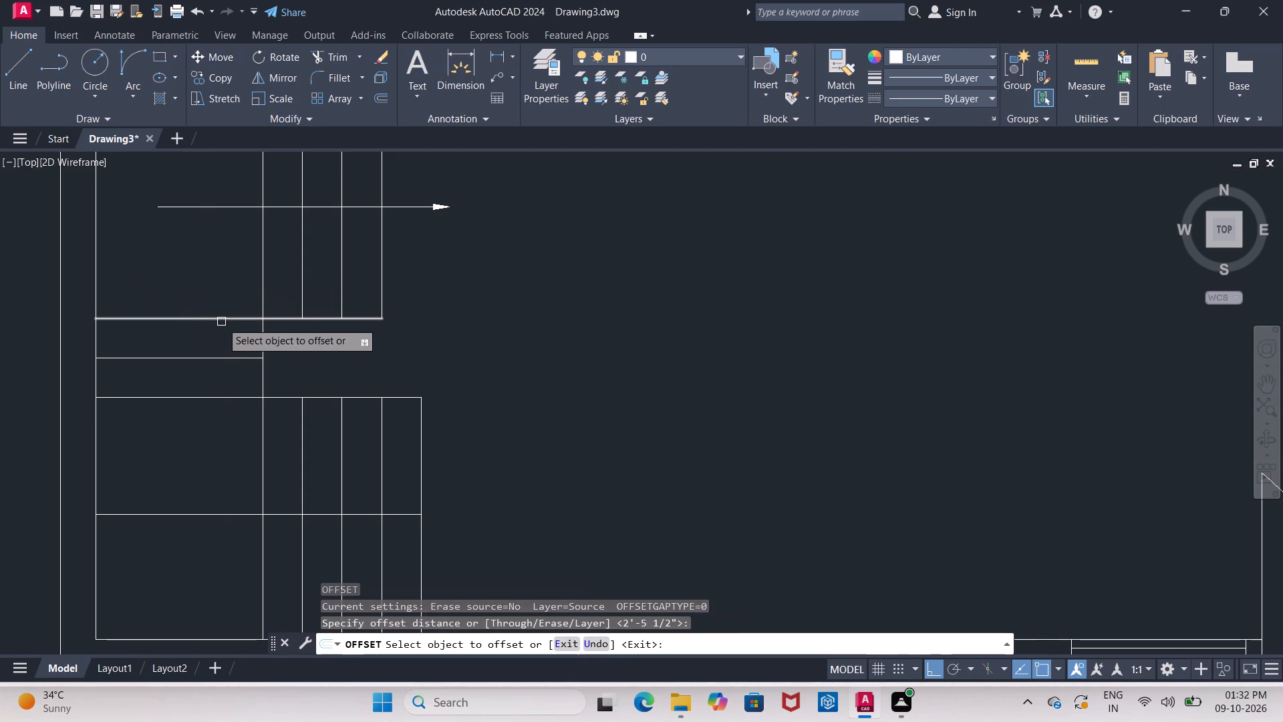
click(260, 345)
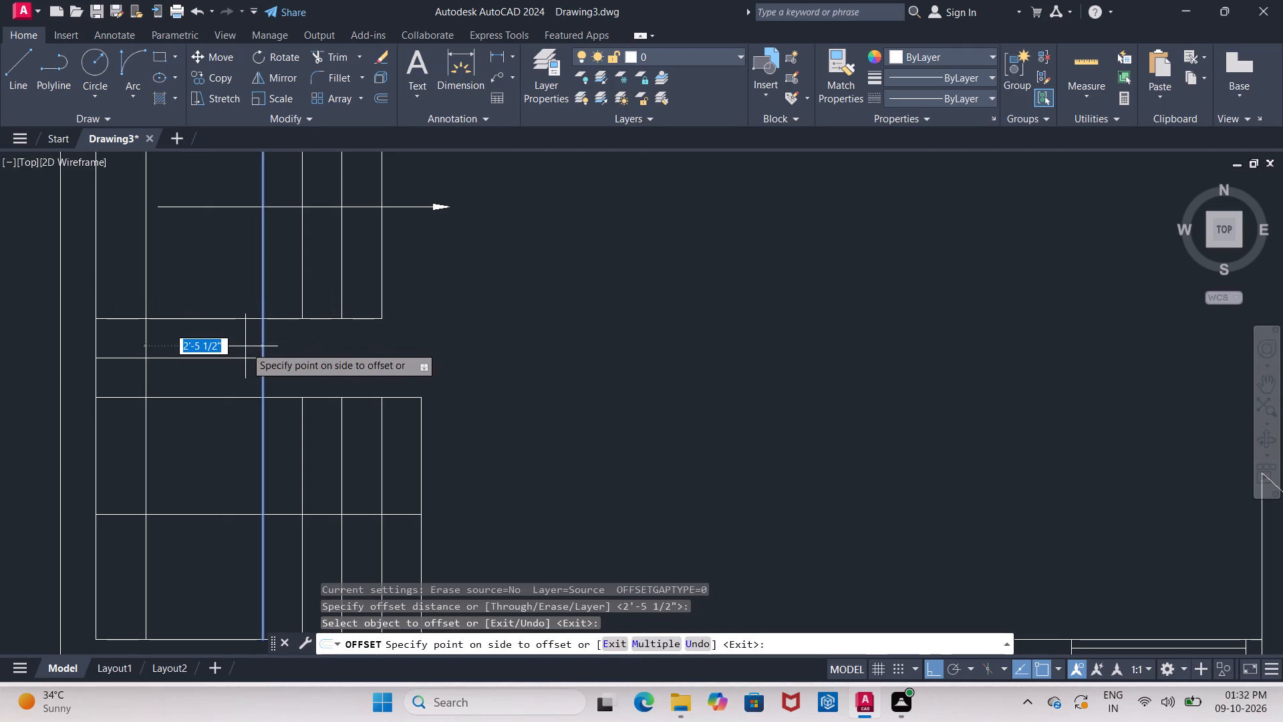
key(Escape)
Measure the stair landing's width along the lower flight's north edge with a temporary linear dimension.
scroll(247, 346, down, 2)
middle_drag(354, 342, 339, 365)
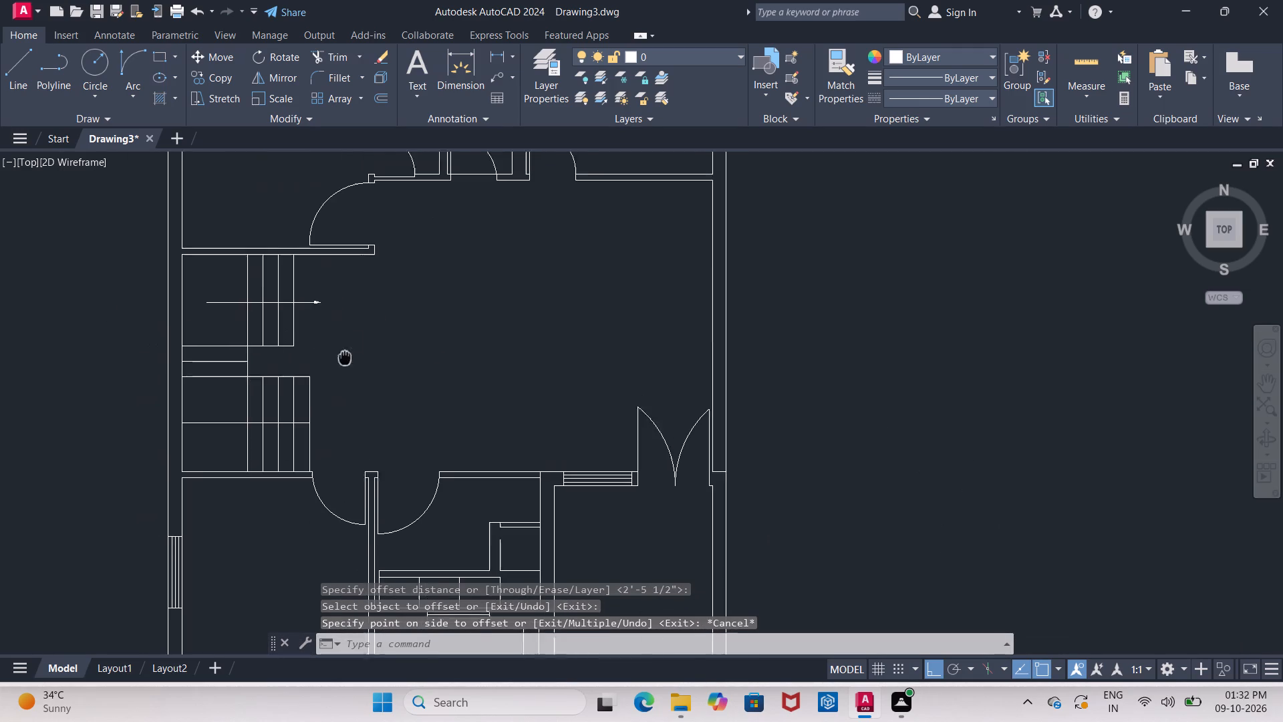
middle_drag(339, 365, 337, 369)
key(Escape)
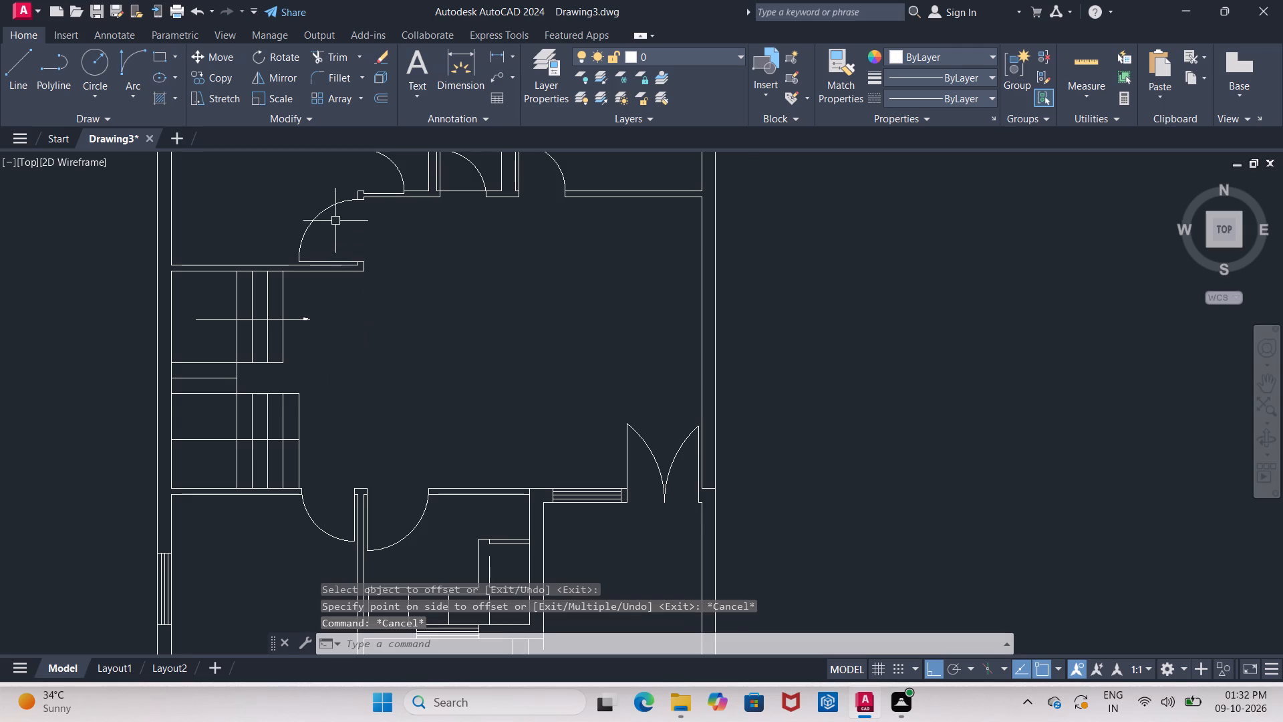
click(501, 55)
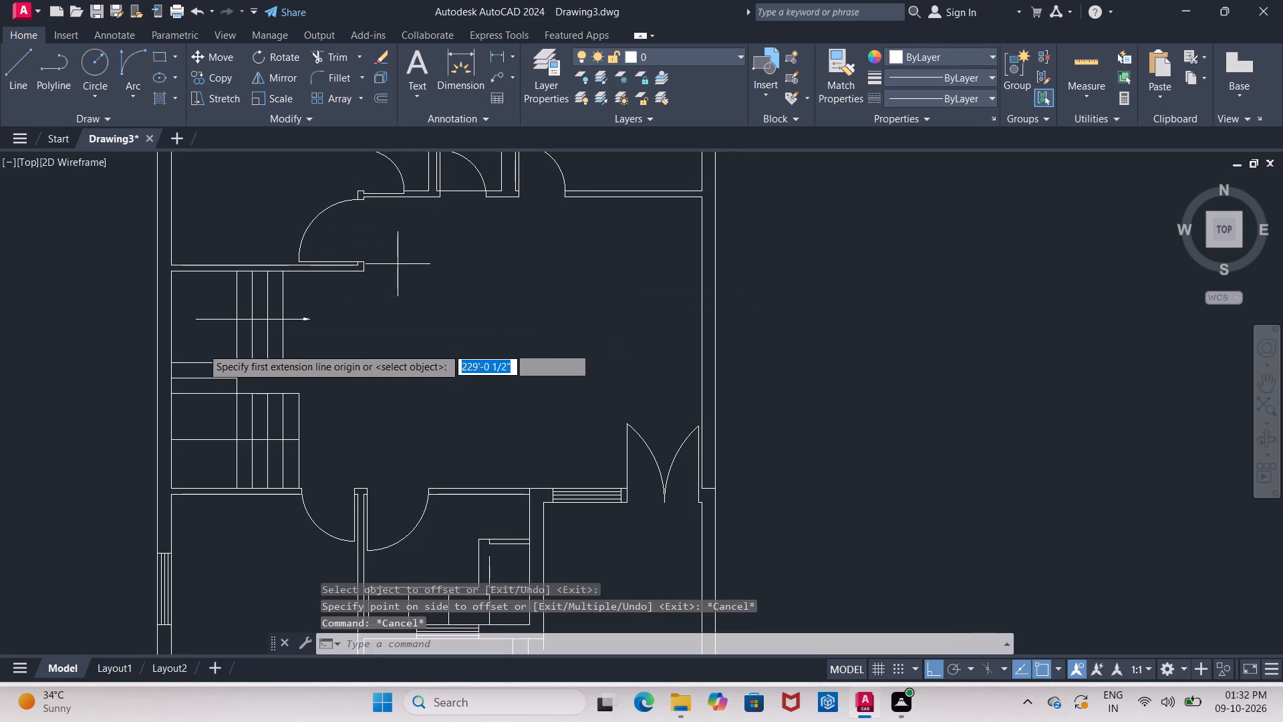
scroll(173, 355, up, 2)
middle_drag(233, 334, 233, 331)
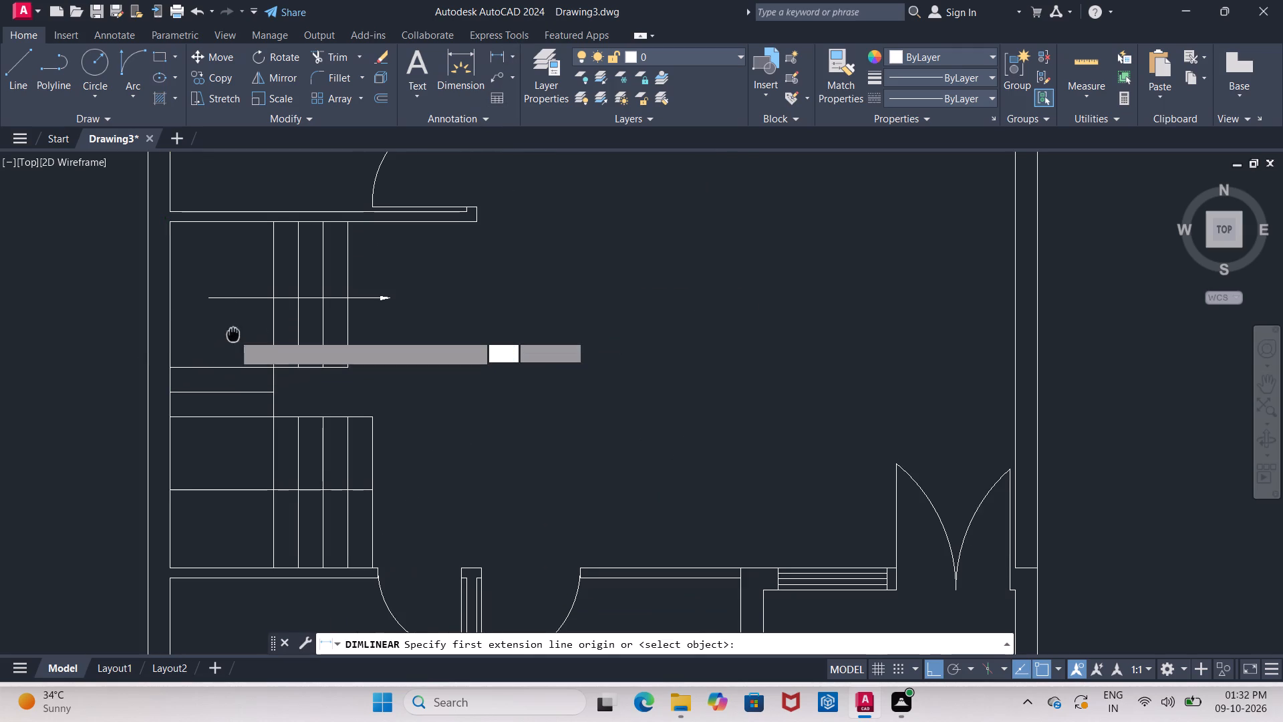
middle_drag(233, 331, 221, 282)
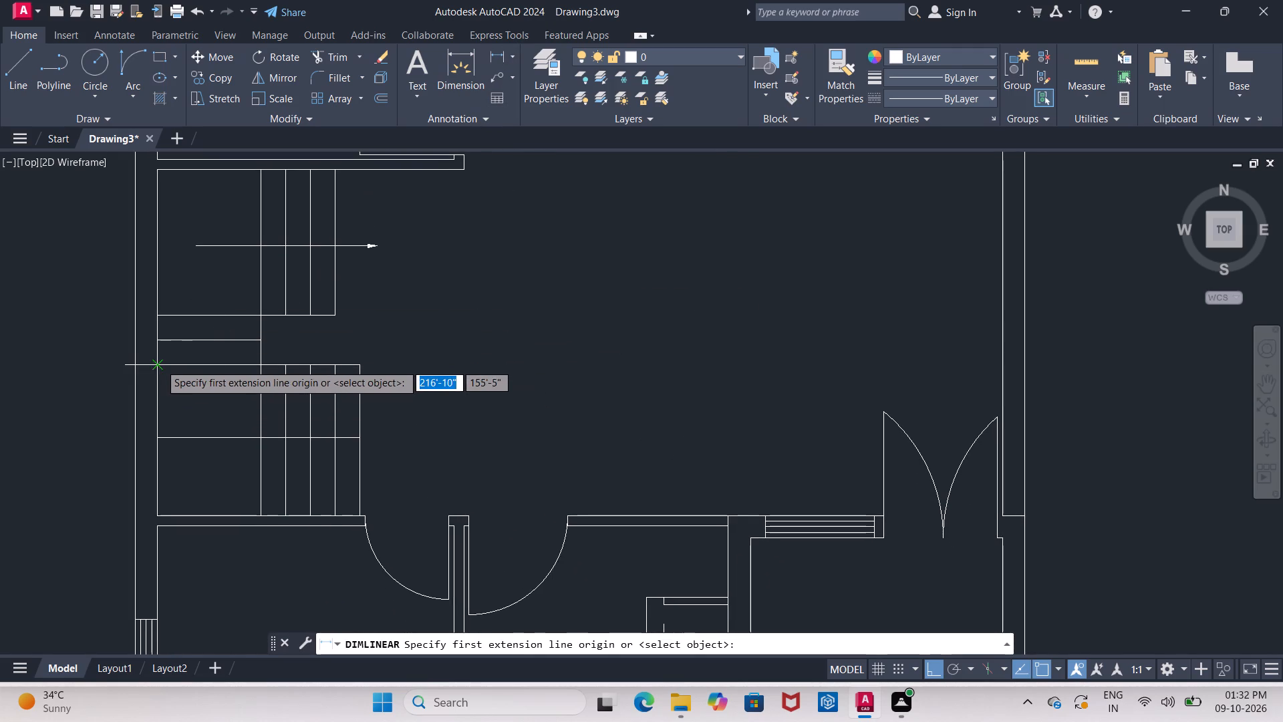
click(160, 364)
click(264, 360)
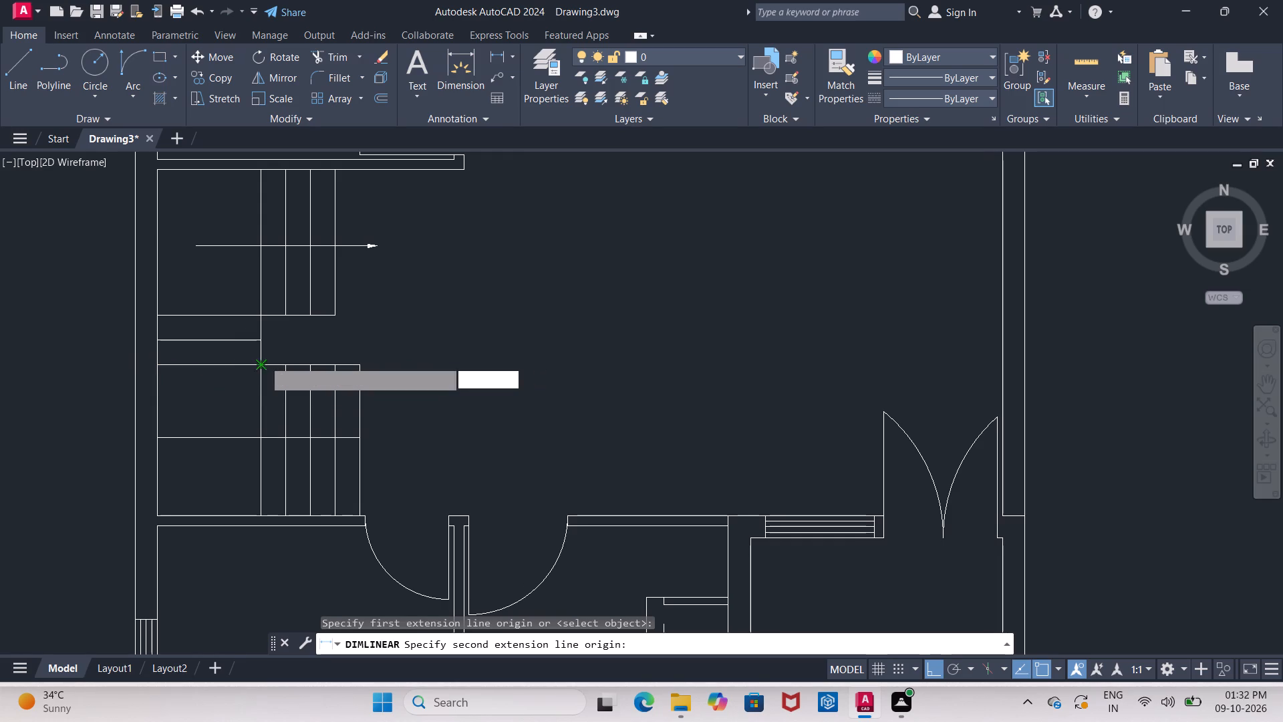
key(Escape)
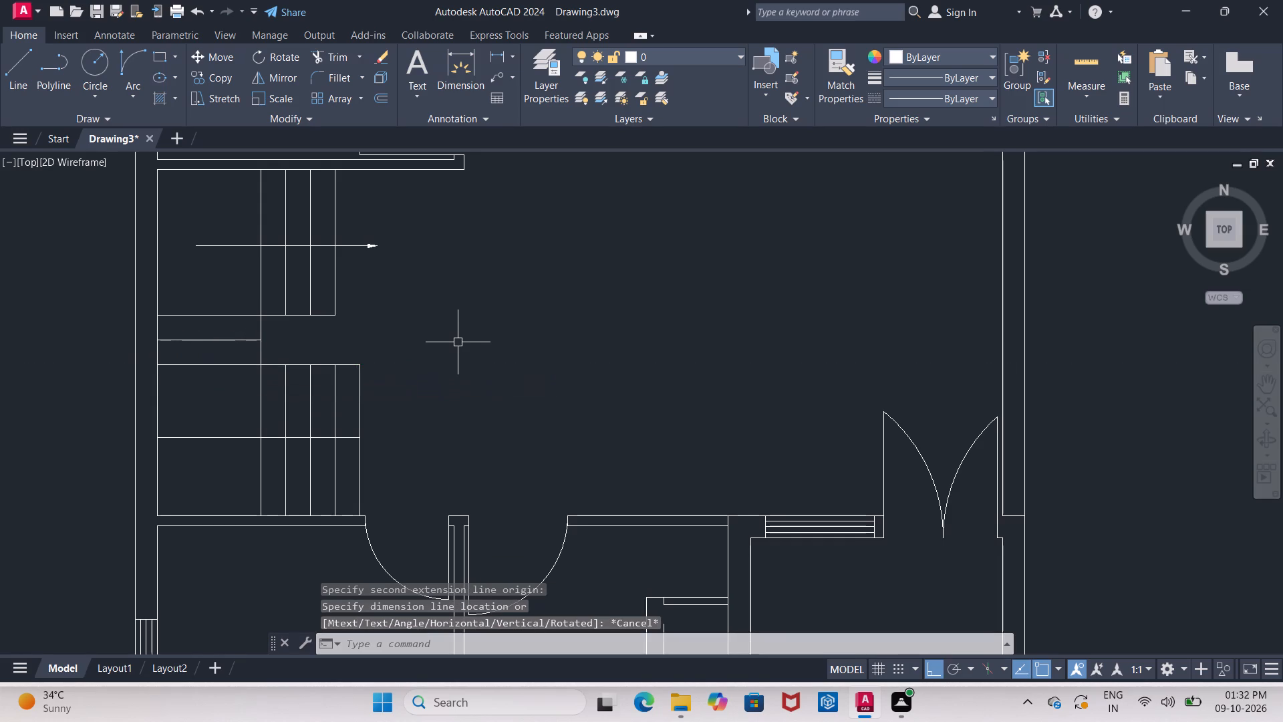
Offset the vertical line on the stair landing's east side 1'-8" west, into the landing.
key(o)
key(Return)
key(1)
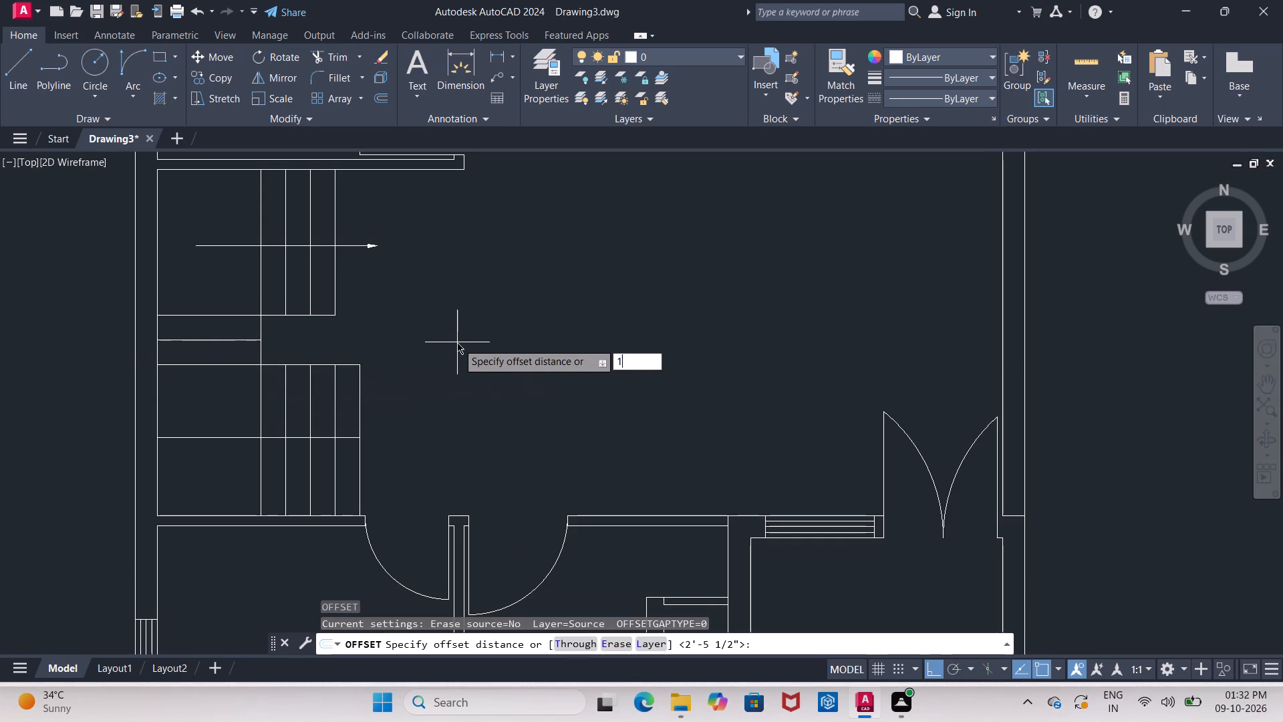
text('8")
key(Return)
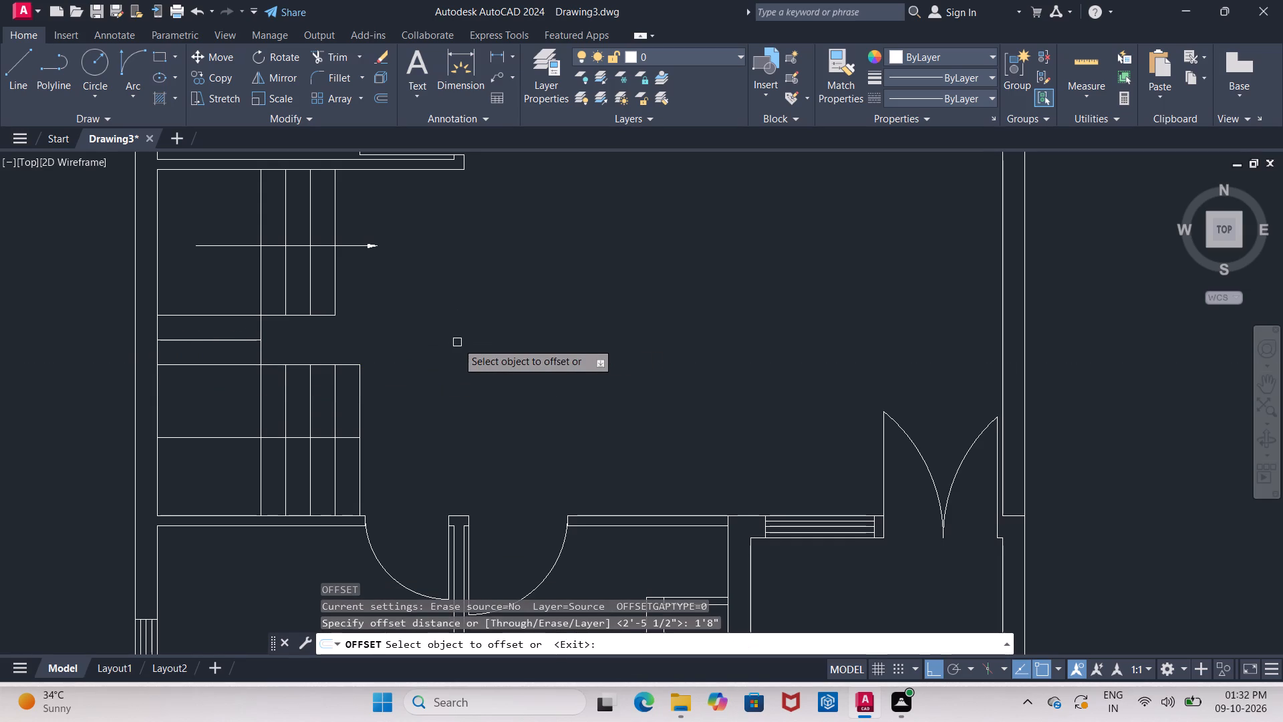
click(263, 408)
click(225, 412)
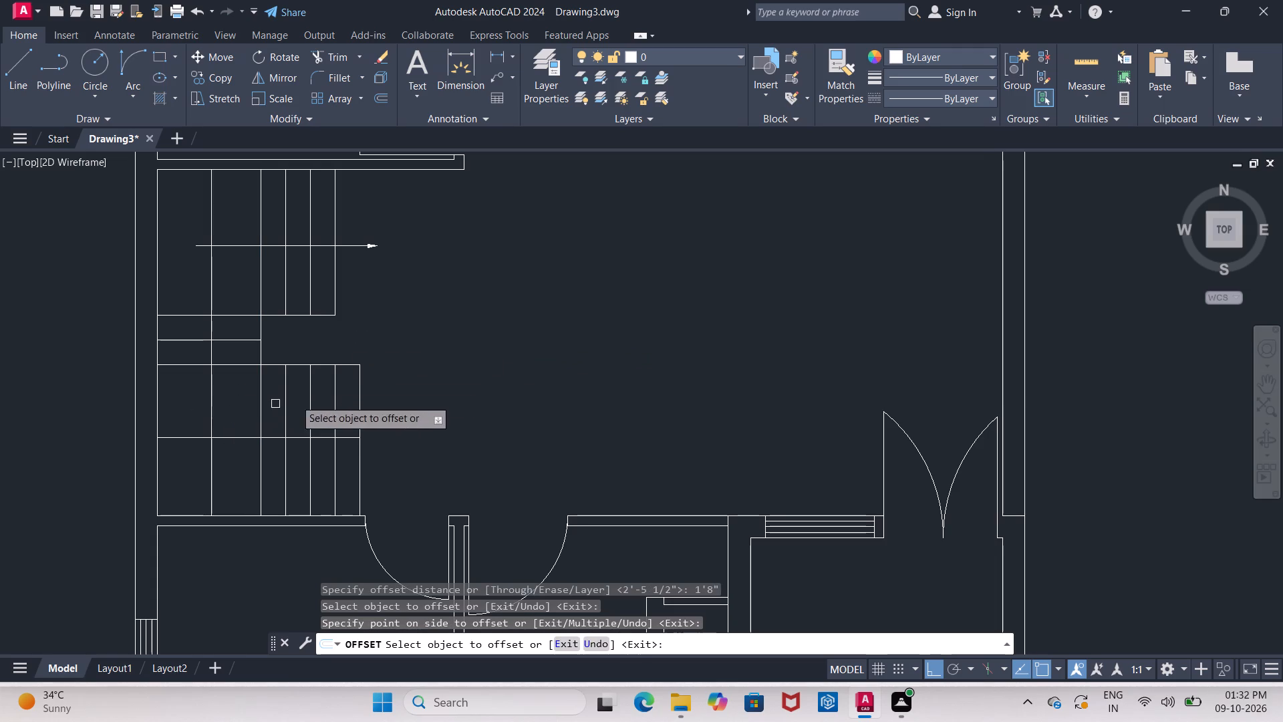
key(Escape)
Trim the vertical stair guide line where it extends north of the leader arrow in the upper flight.
text(tr)
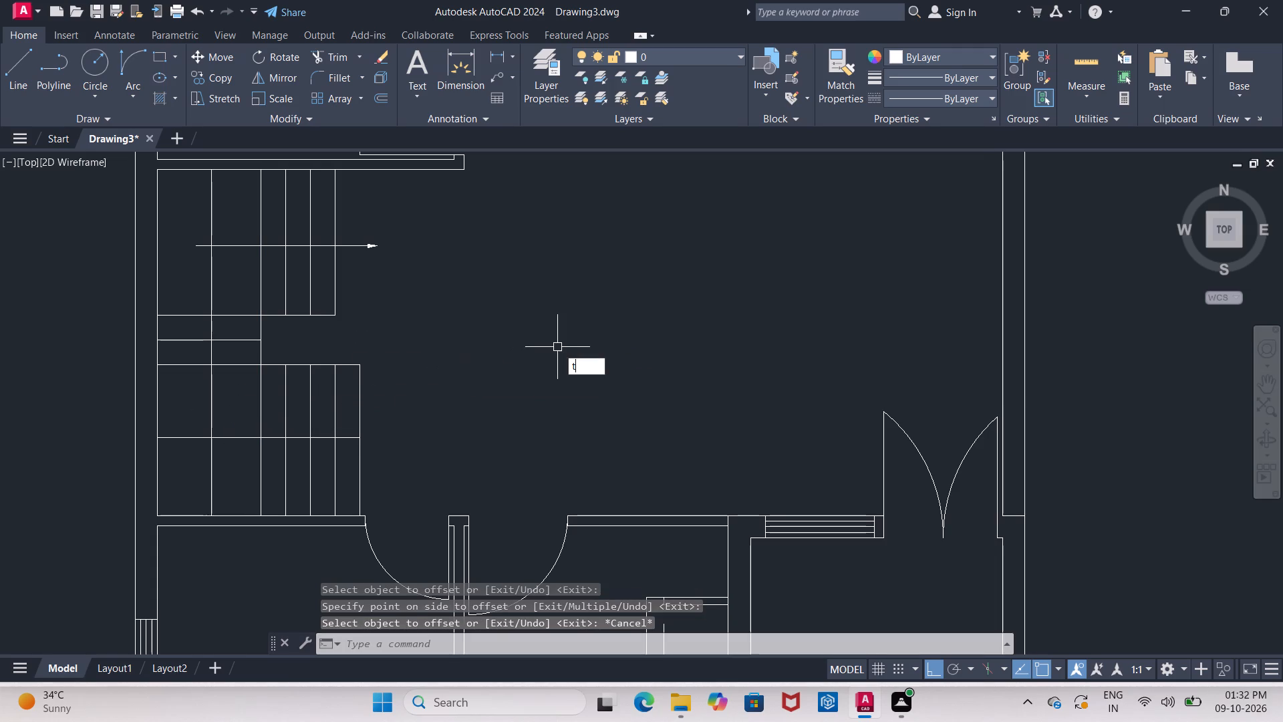
key(Return)
key(Return)
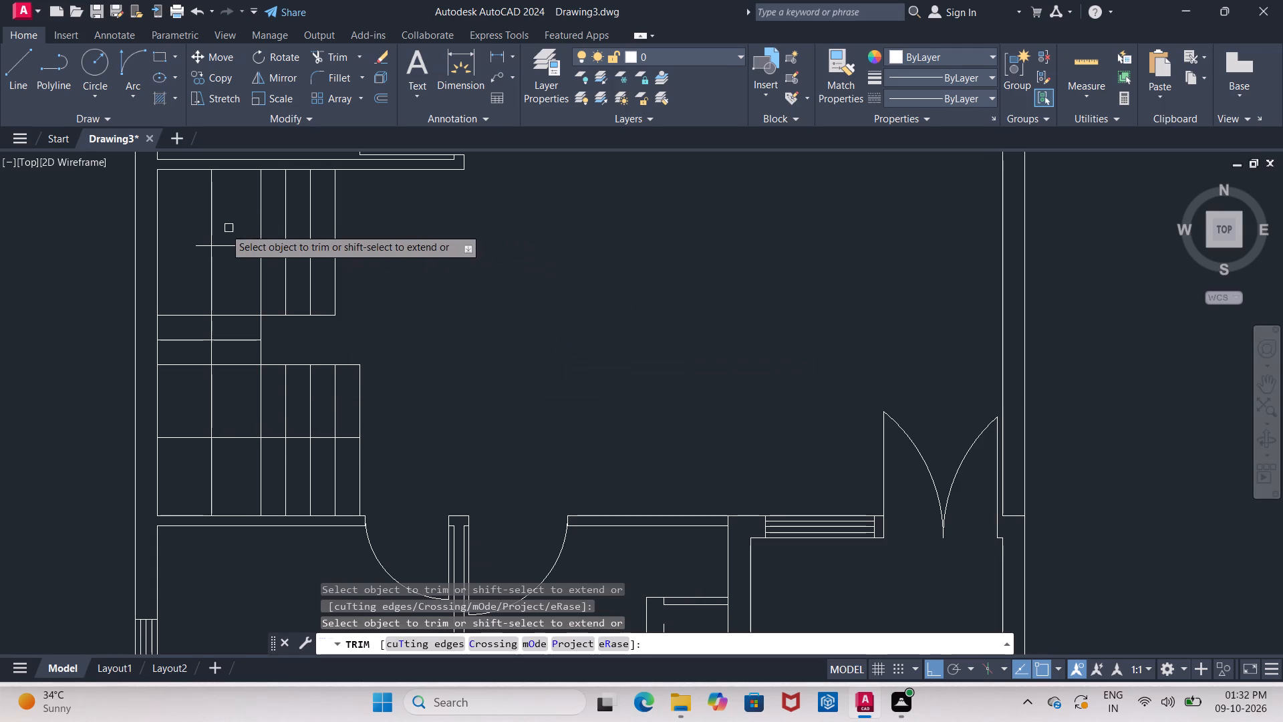
click(207, 226)
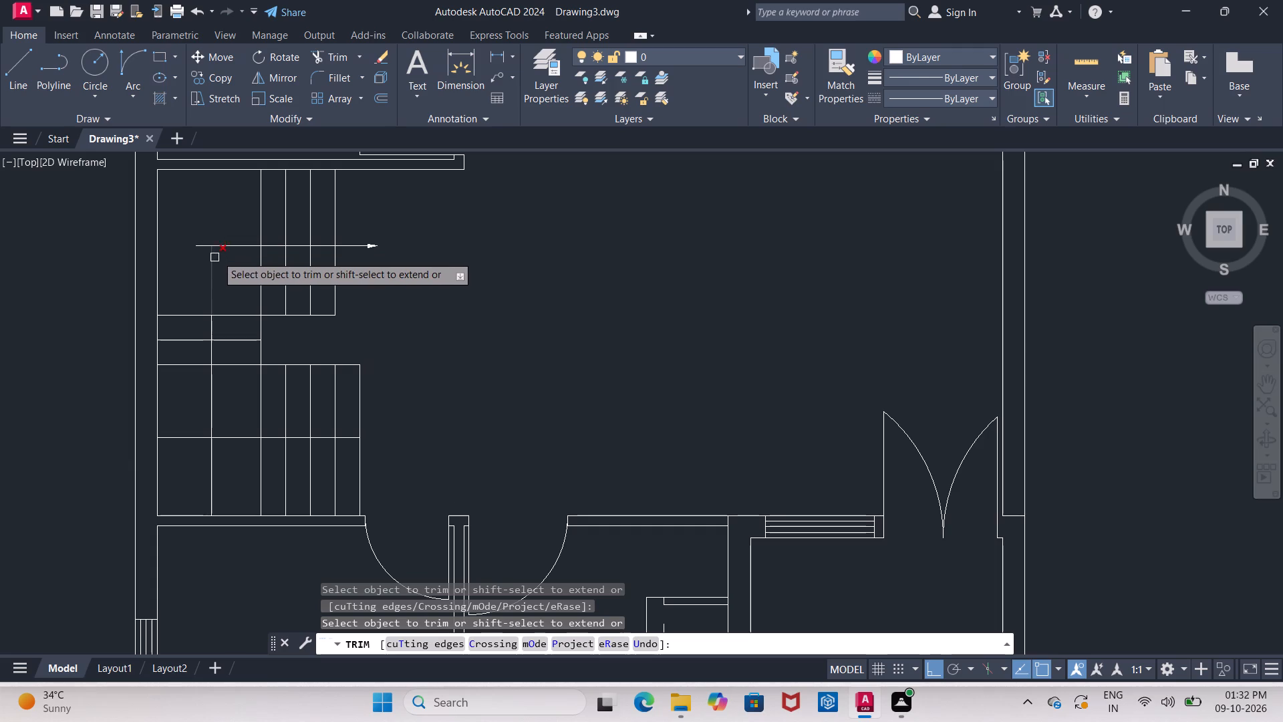
key(Escape)
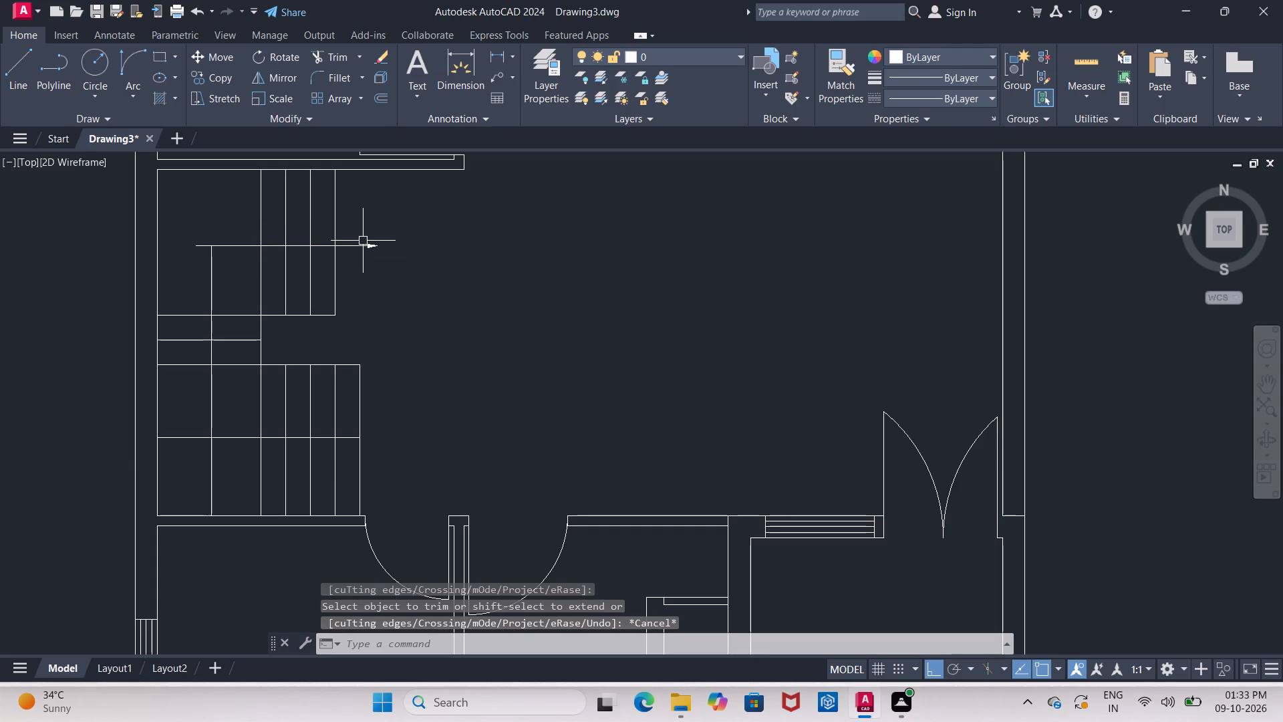
Erase the existing leader arrow across the upper stair flight.
click(363, 245)
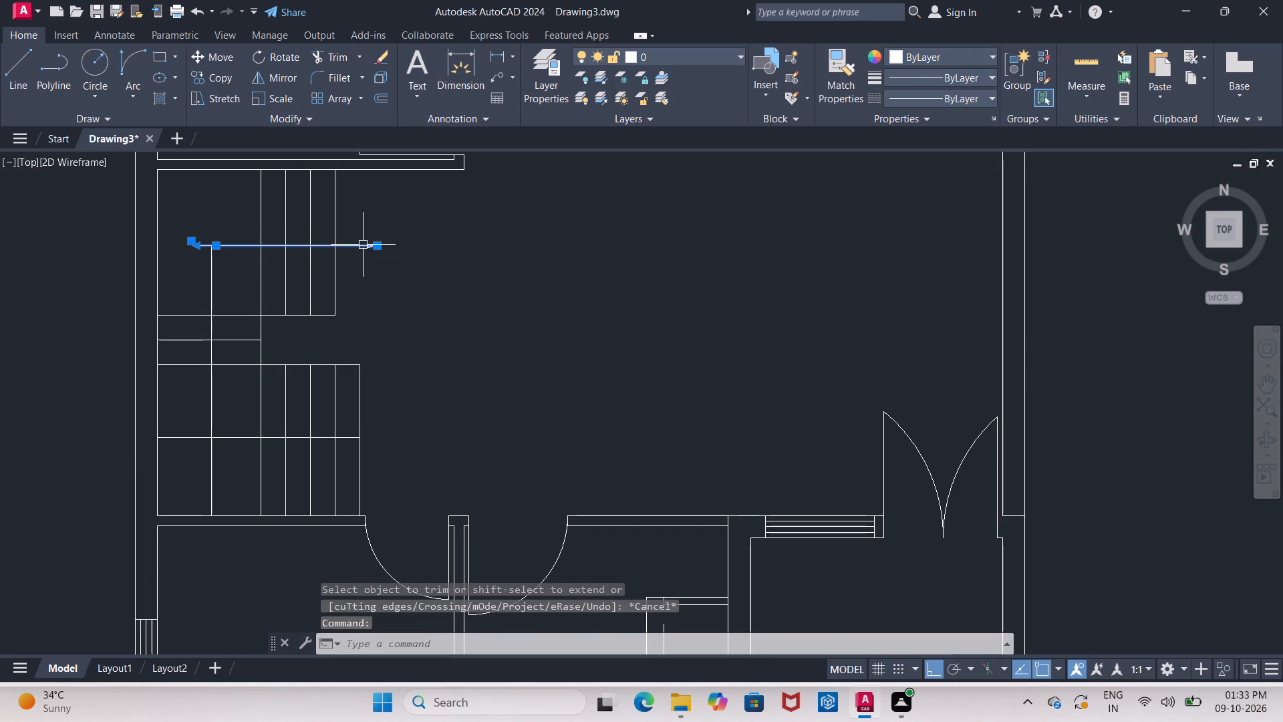
key(Delete)
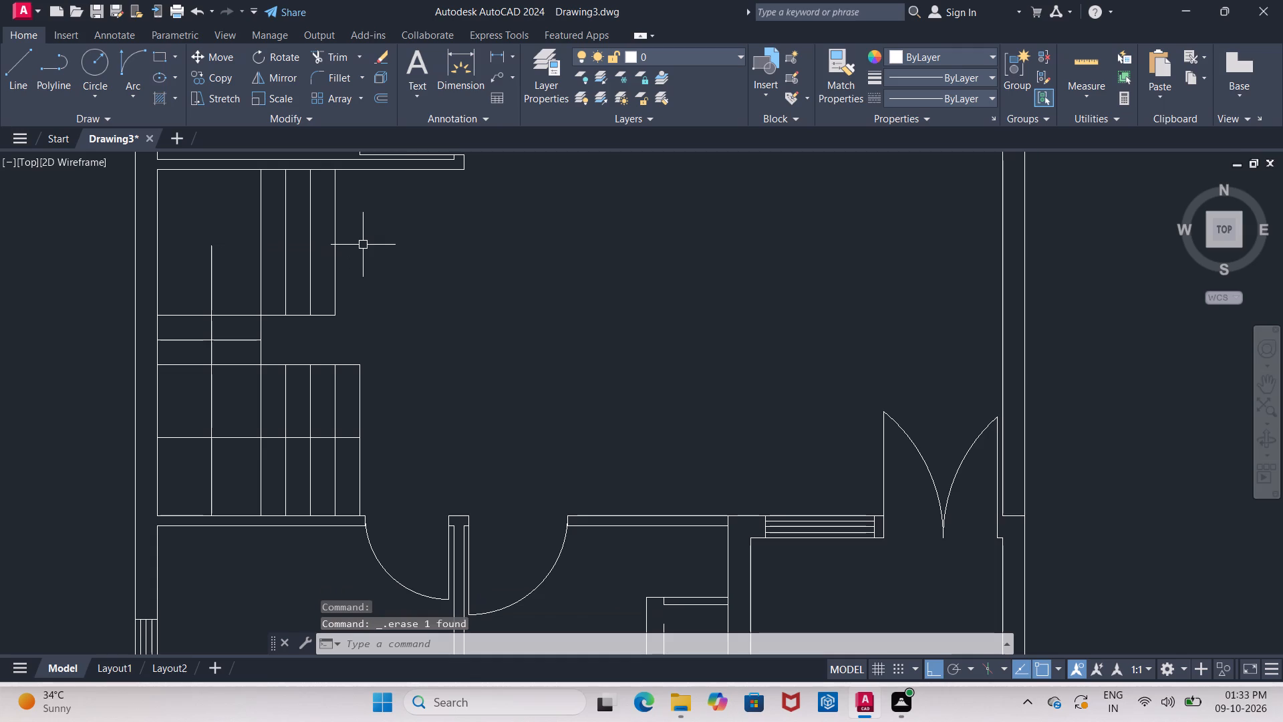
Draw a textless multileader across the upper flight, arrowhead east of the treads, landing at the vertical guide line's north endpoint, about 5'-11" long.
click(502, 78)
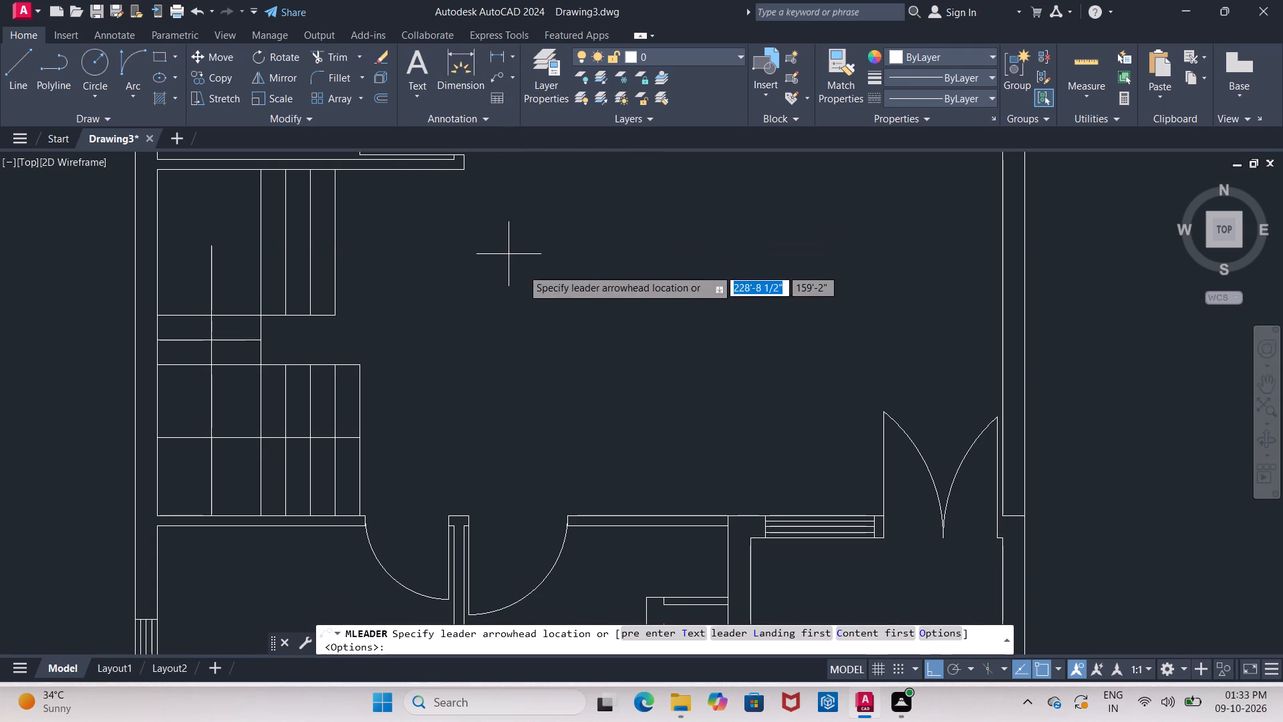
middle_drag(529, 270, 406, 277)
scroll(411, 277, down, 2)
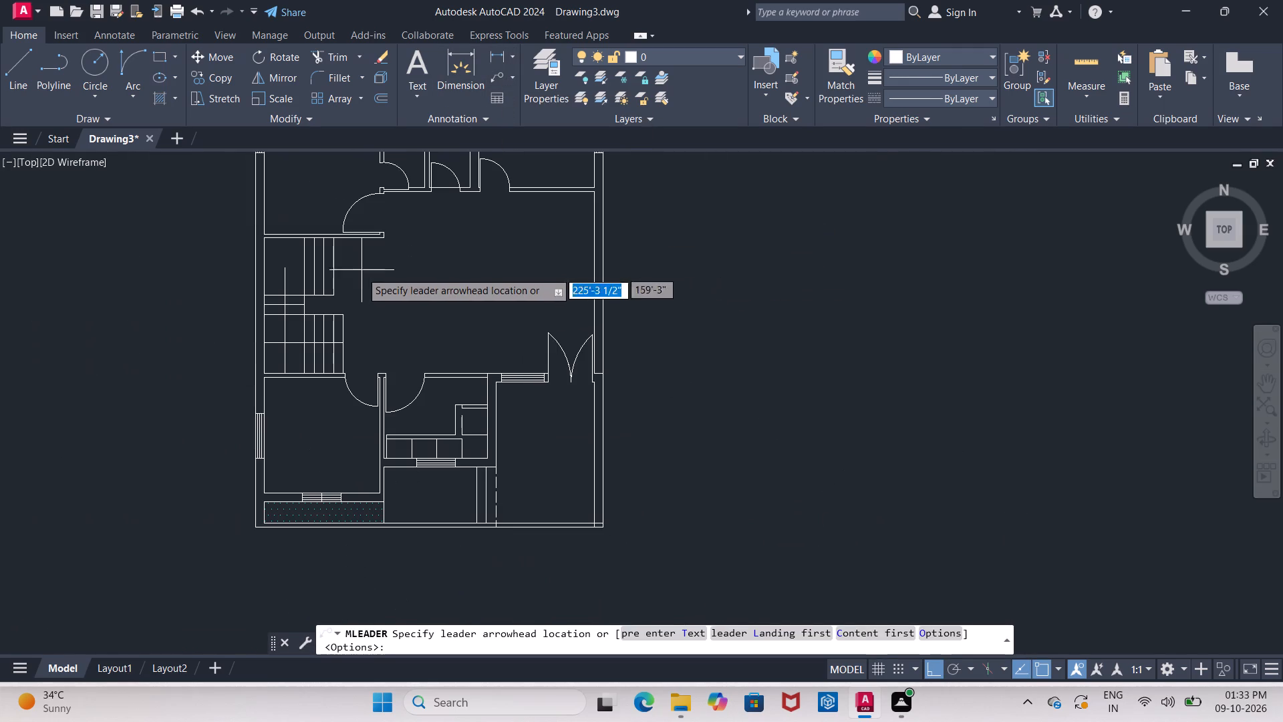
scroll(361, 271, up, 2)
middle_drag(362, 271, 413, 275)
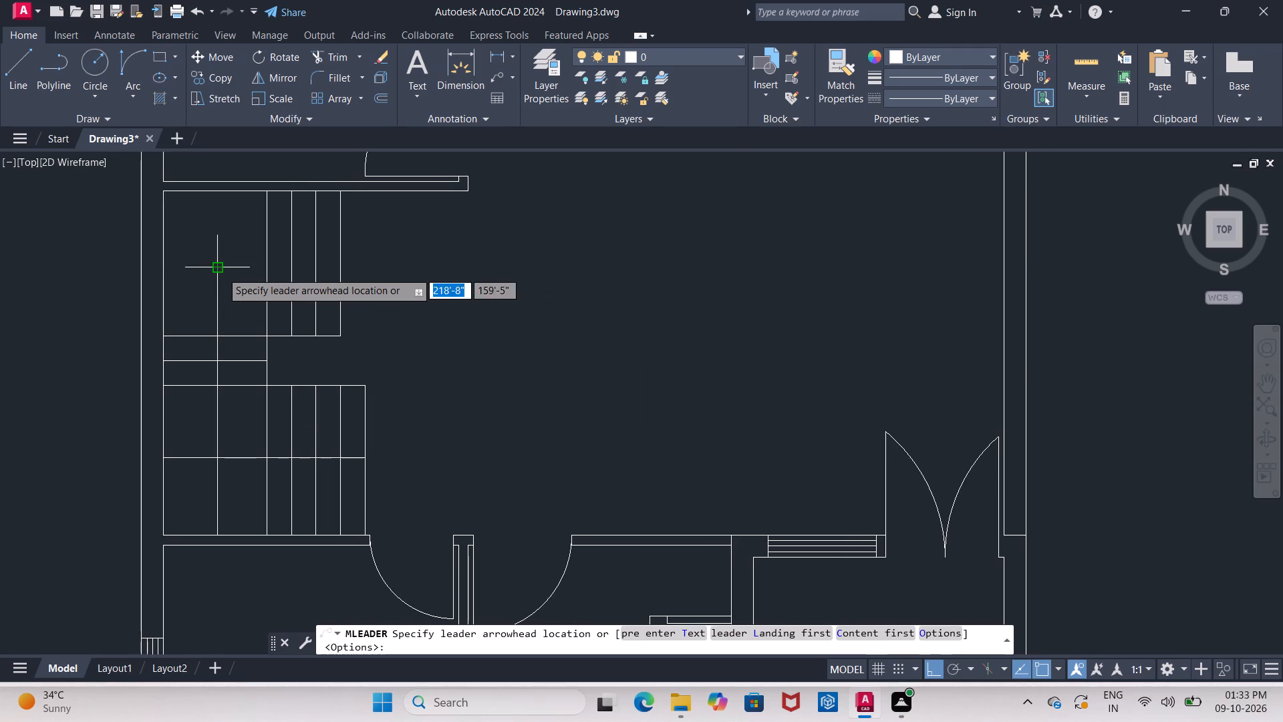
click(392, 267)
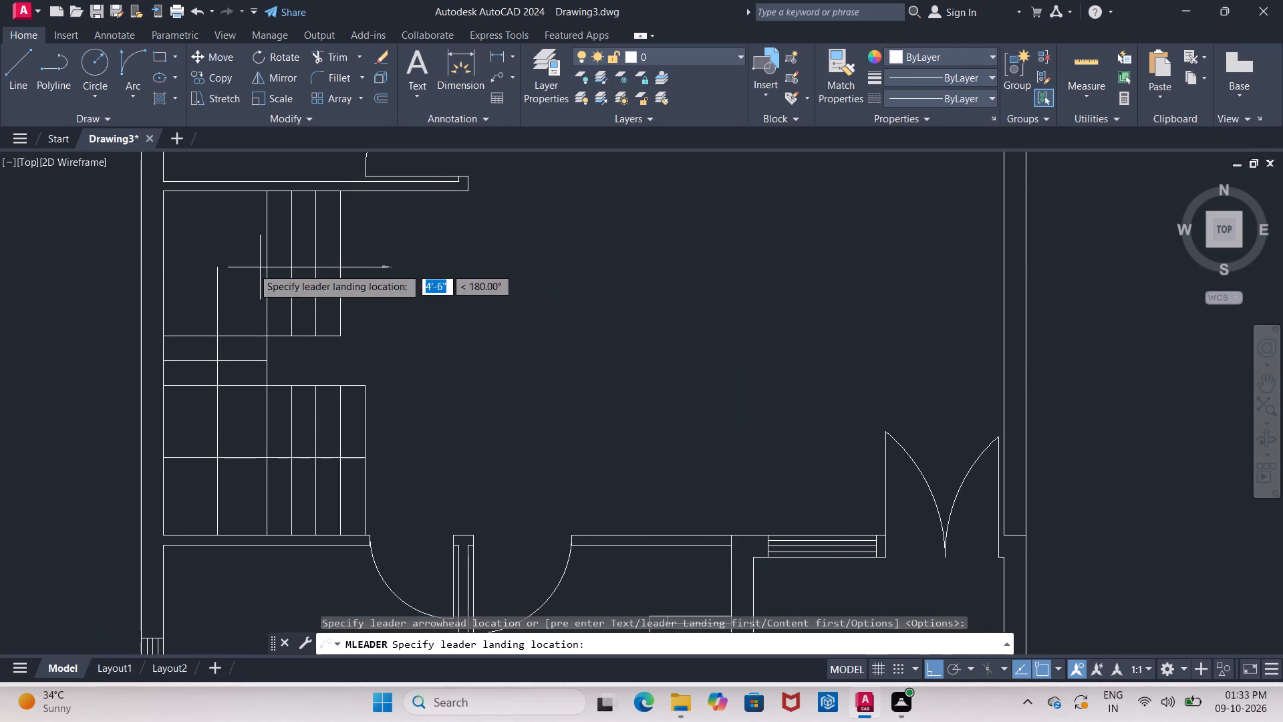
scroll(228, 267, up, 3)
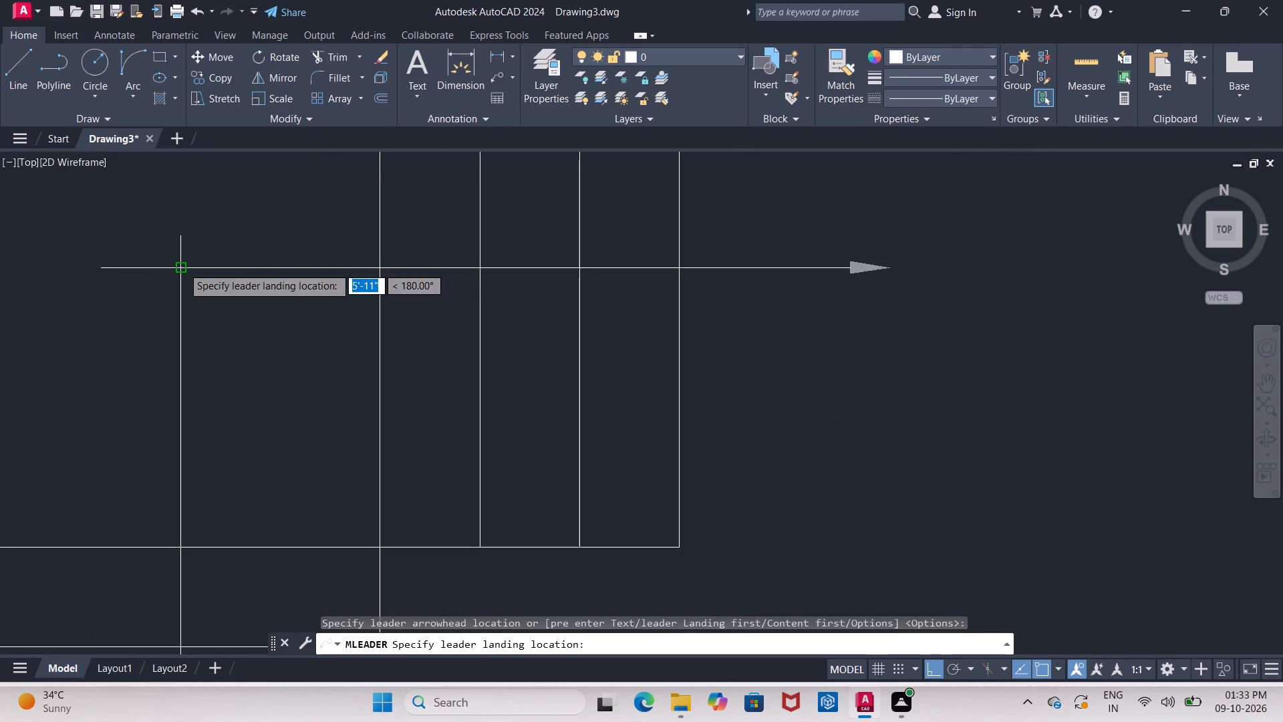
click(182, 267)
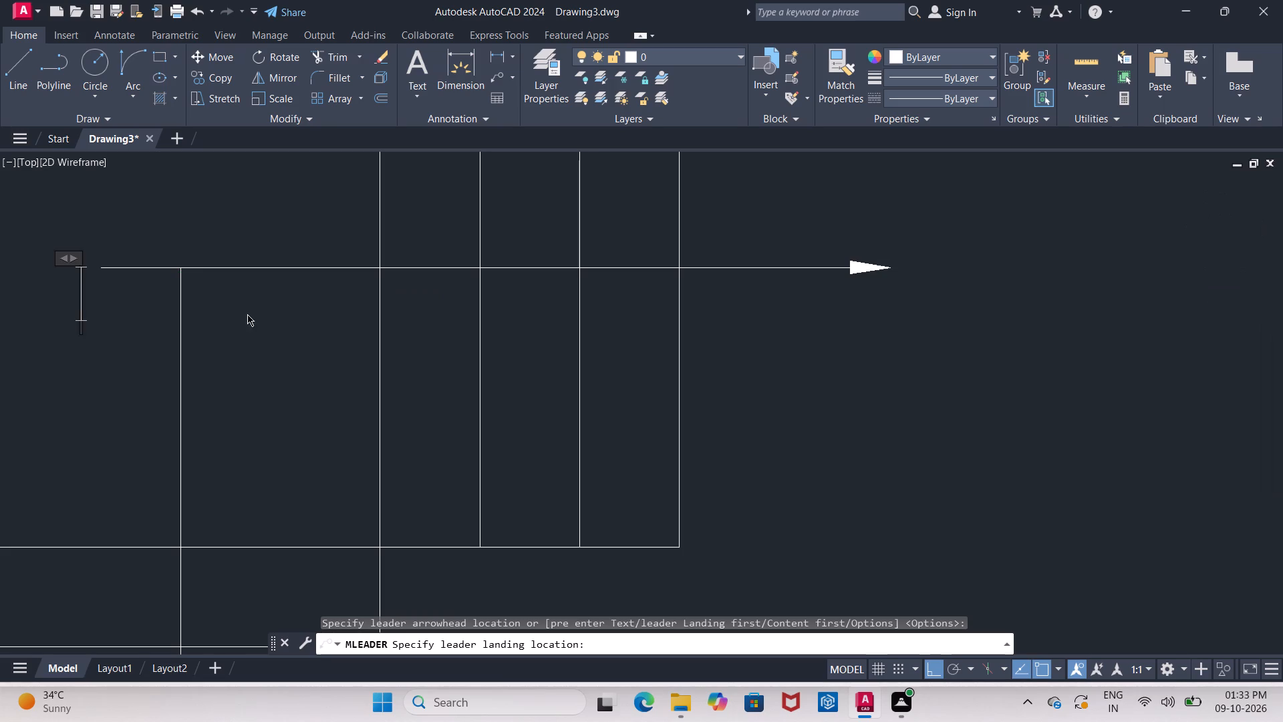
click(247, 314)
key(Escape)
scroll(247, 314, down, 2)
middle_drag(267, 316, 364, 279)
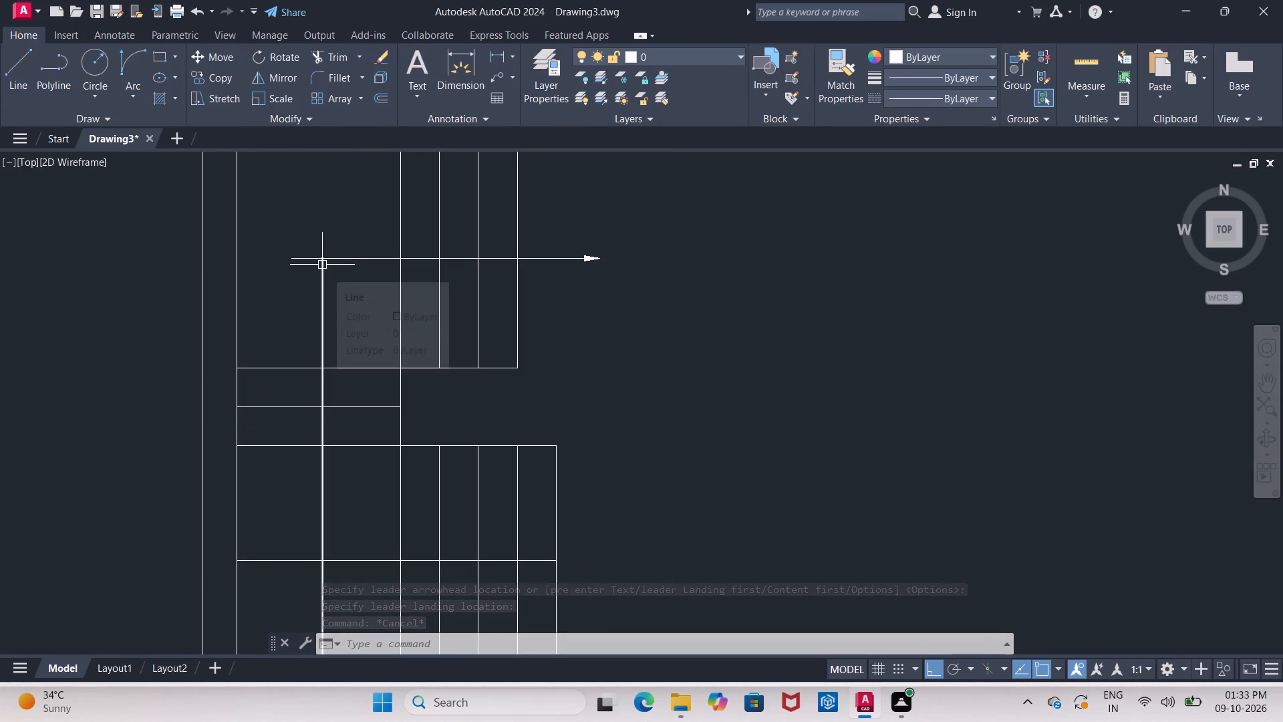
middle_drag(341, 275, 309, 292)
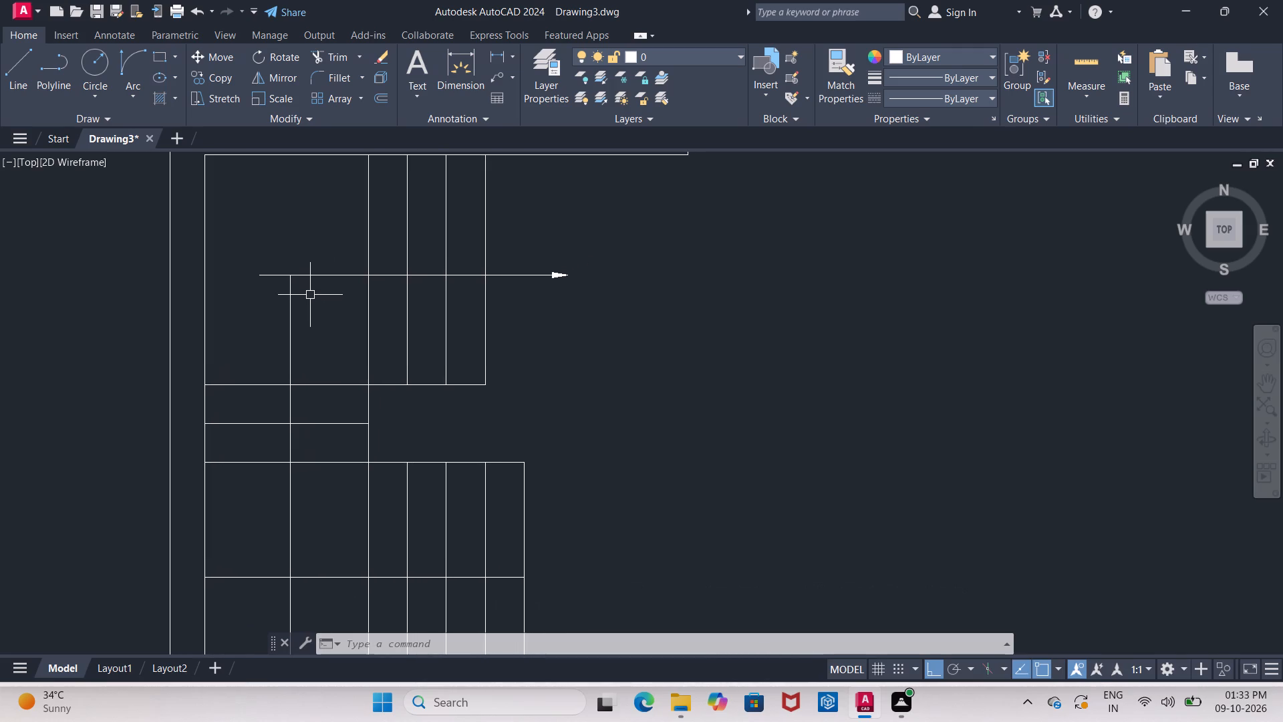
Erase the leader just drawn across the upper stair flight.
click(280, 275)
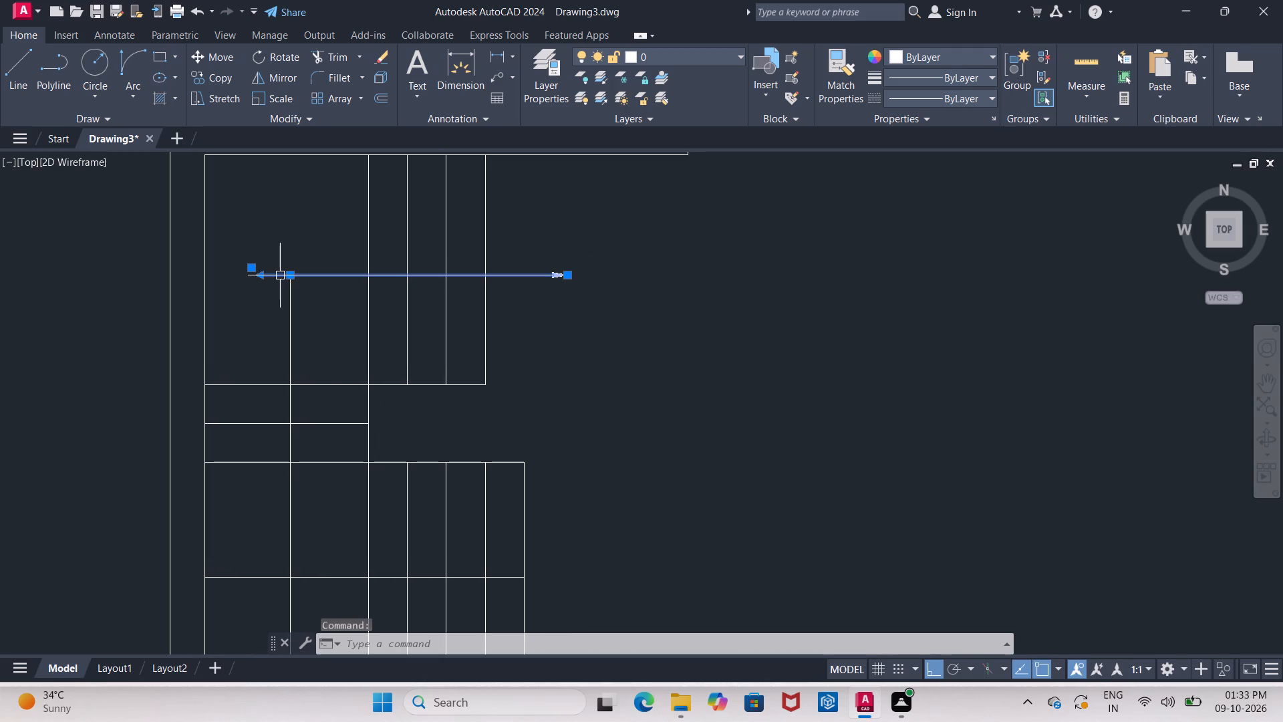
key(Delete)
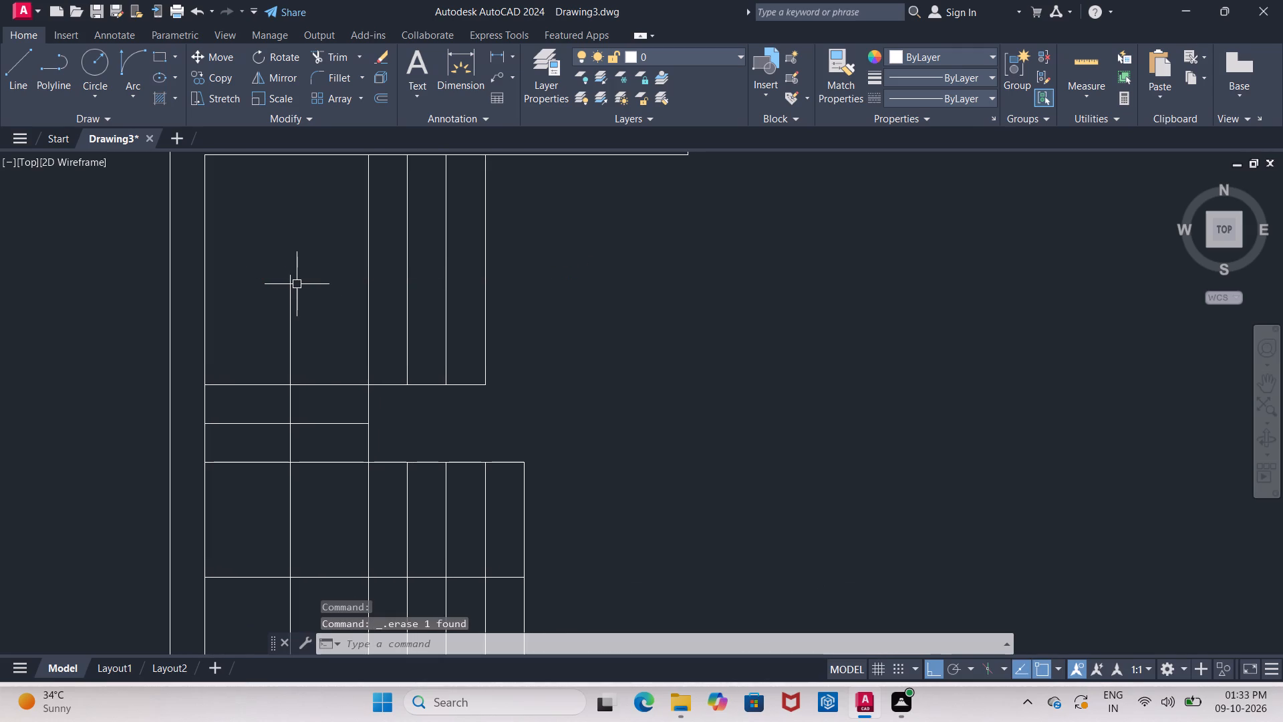
Draw a textless horizontal multileader about 5'-11" long in the empty area west of the building, with its arrowhead pointing east.
scroll(285, 285, down, 2)
middle_drag(285, 285, 515, 217)
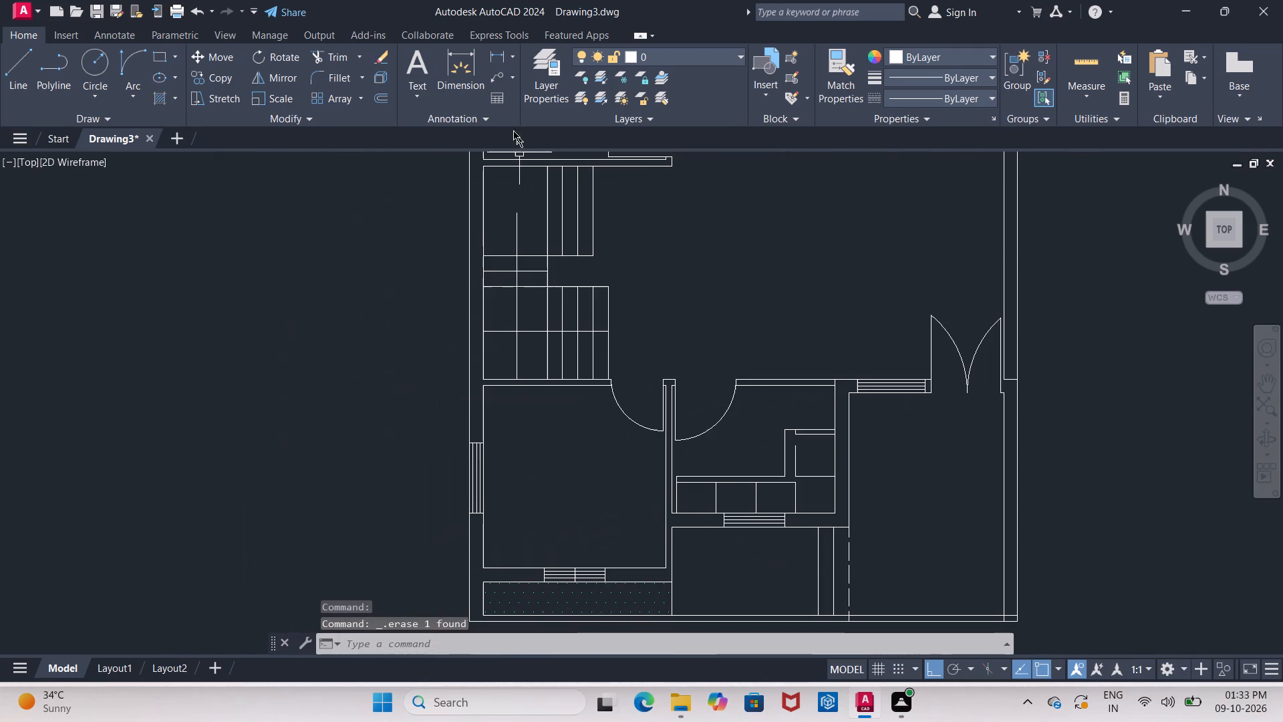
click(495, 76)
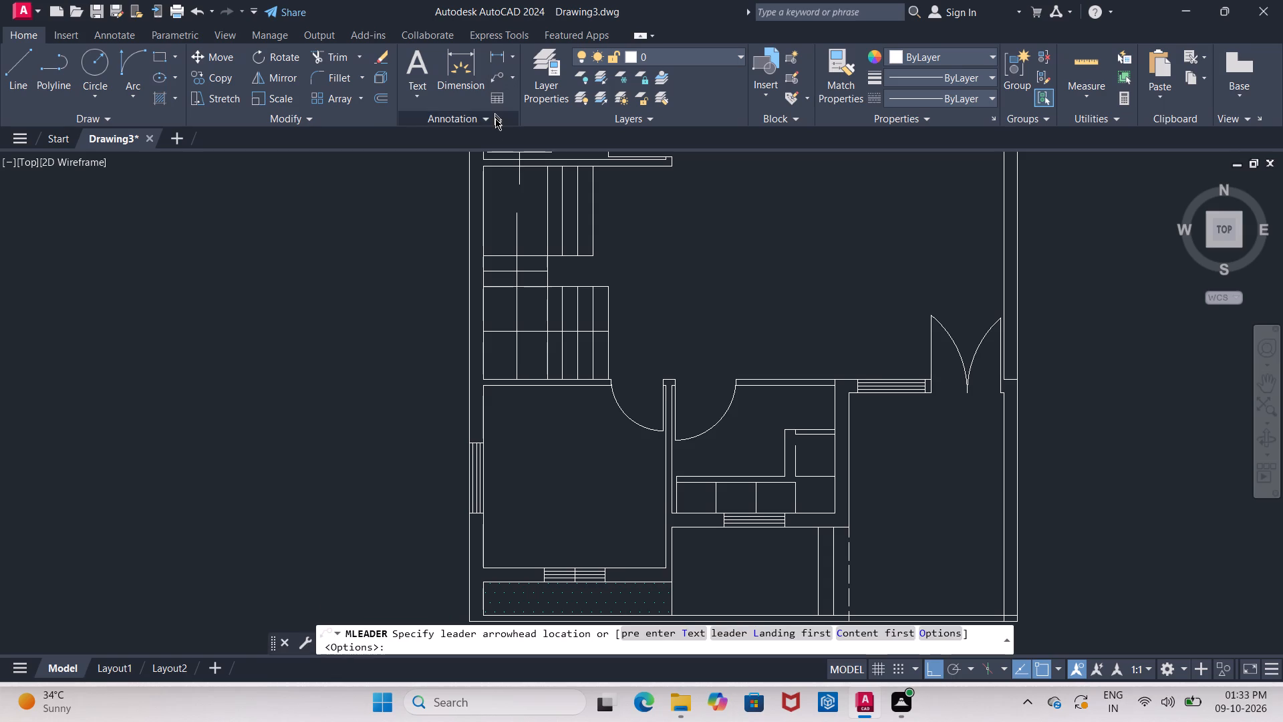
click(496, 84)
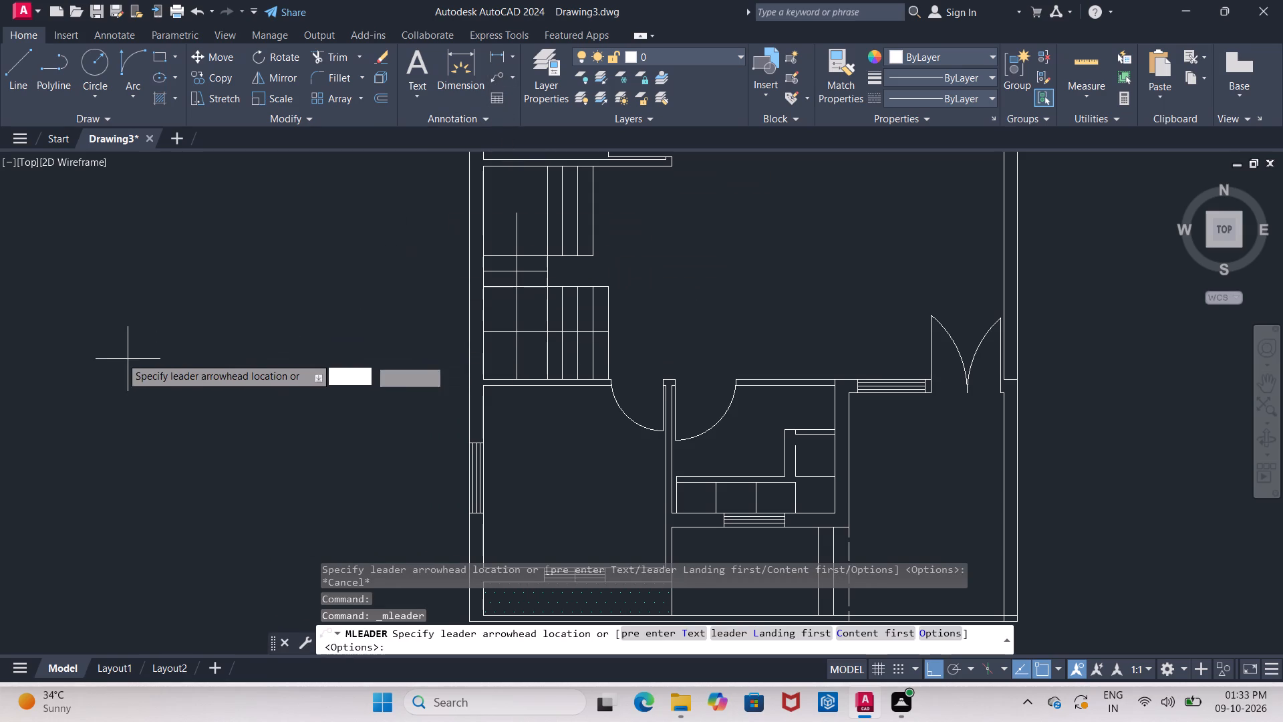
click(287, 310)
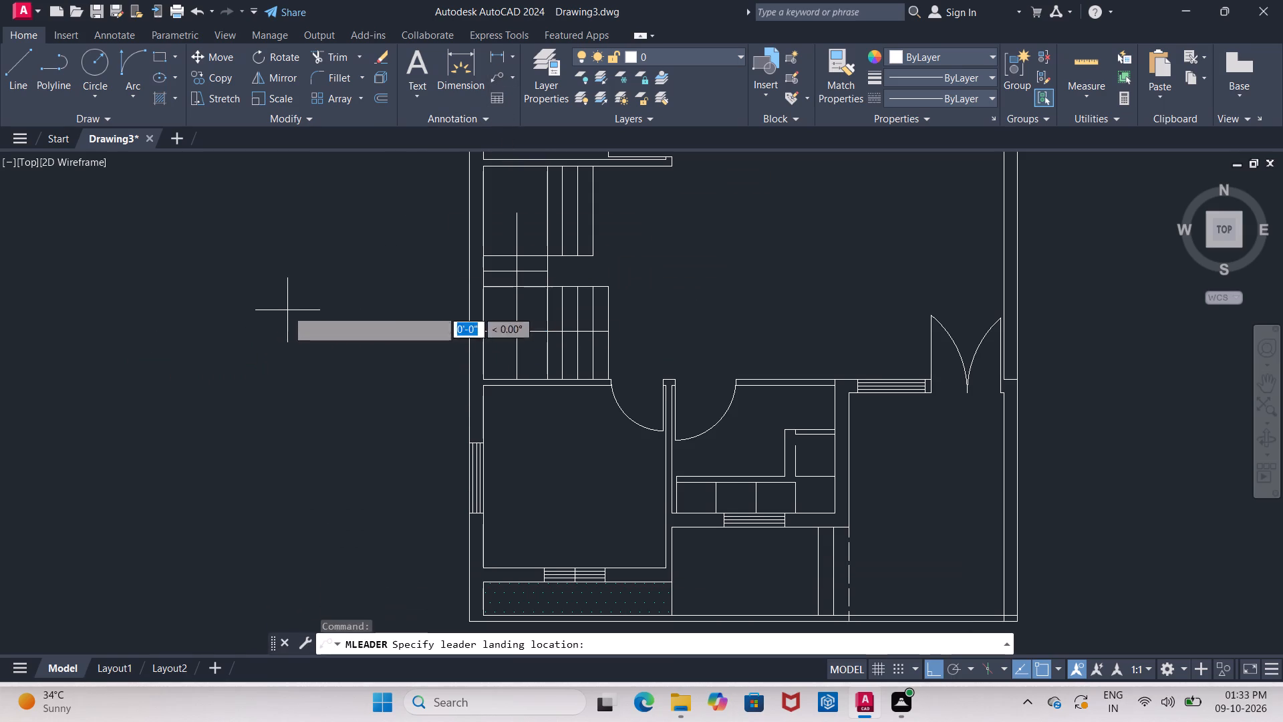
click(180, 324)
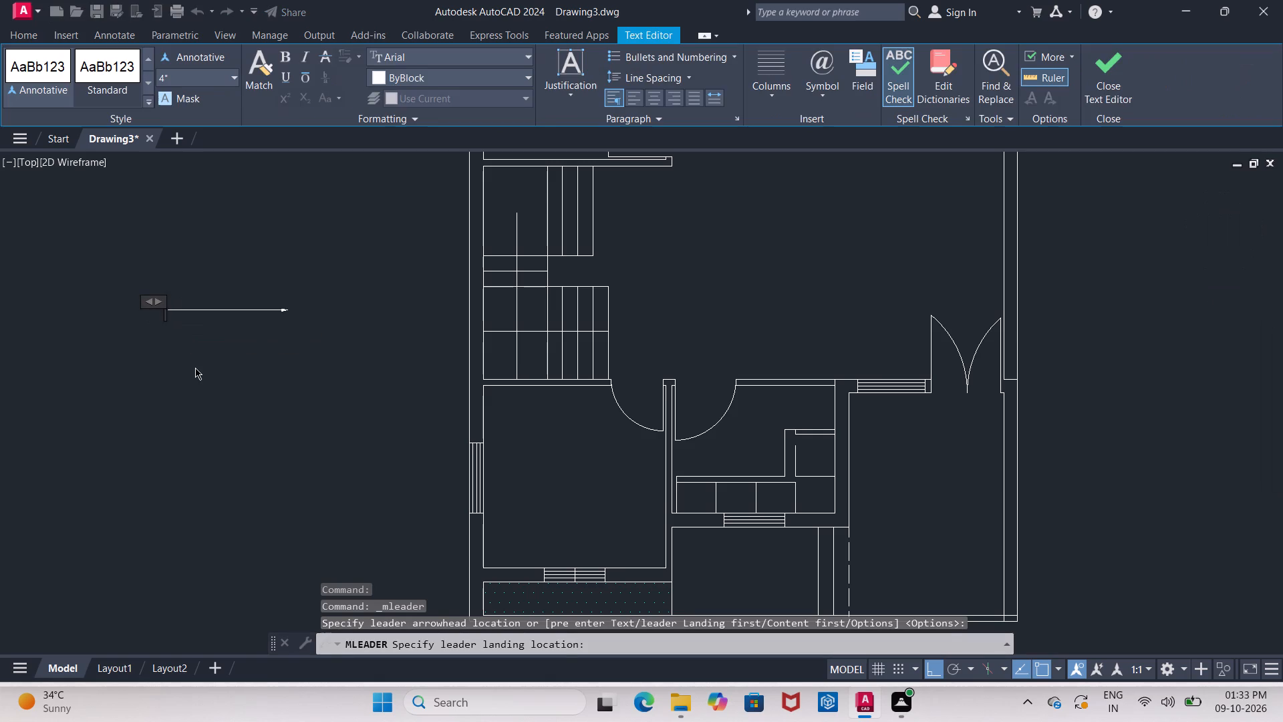
key(Escape)
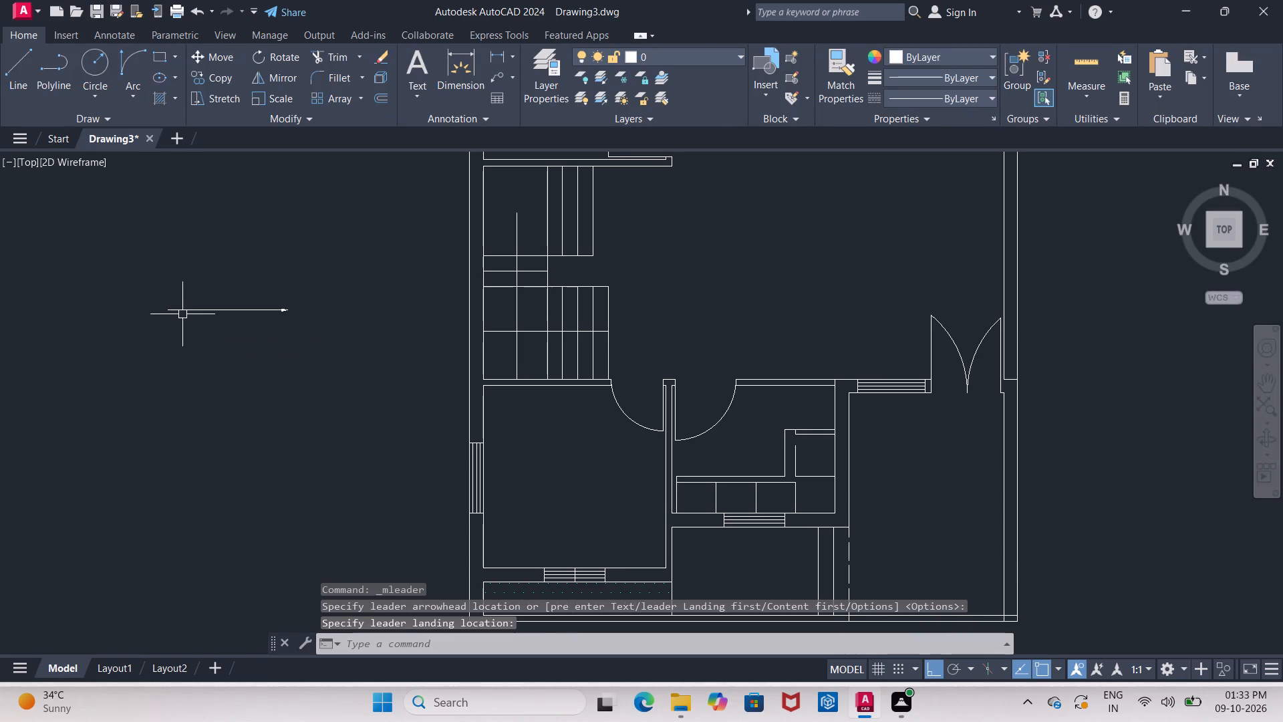
Turn Ortho off and move the leader by its arrow tip onto the upper flight, placing the tip east of the treads.
click(184, 310)
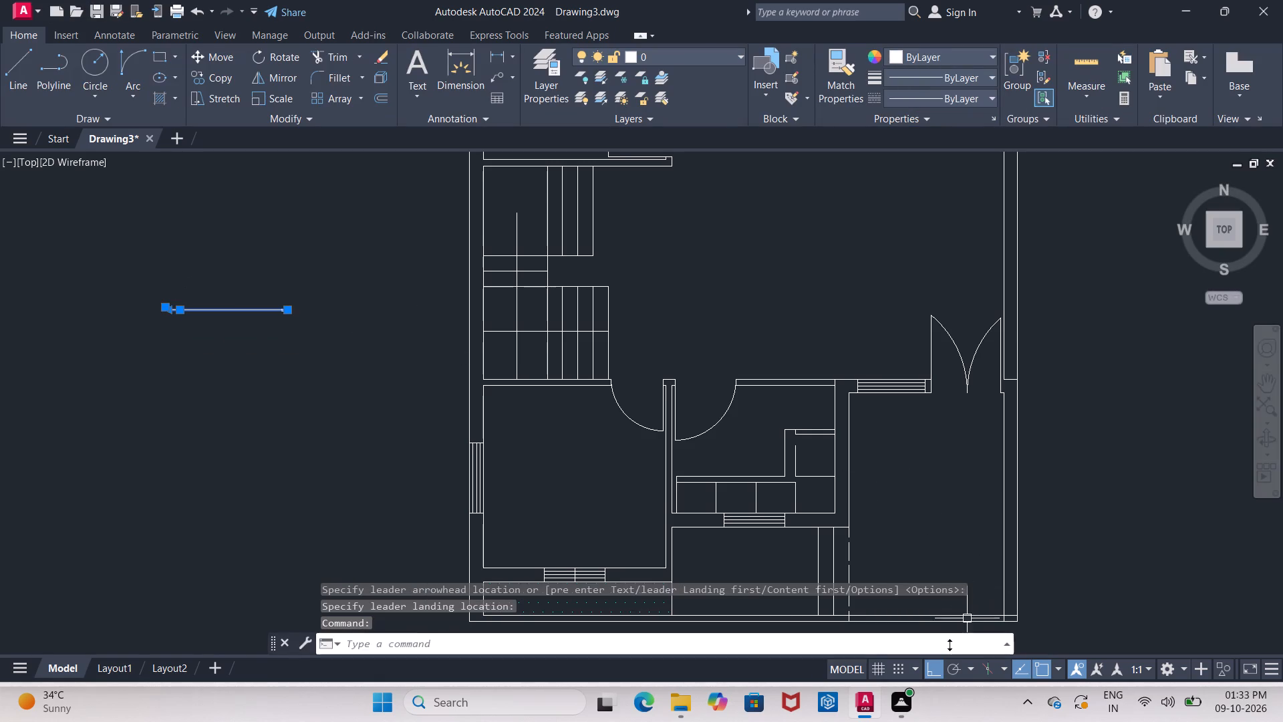
click(940, 663)
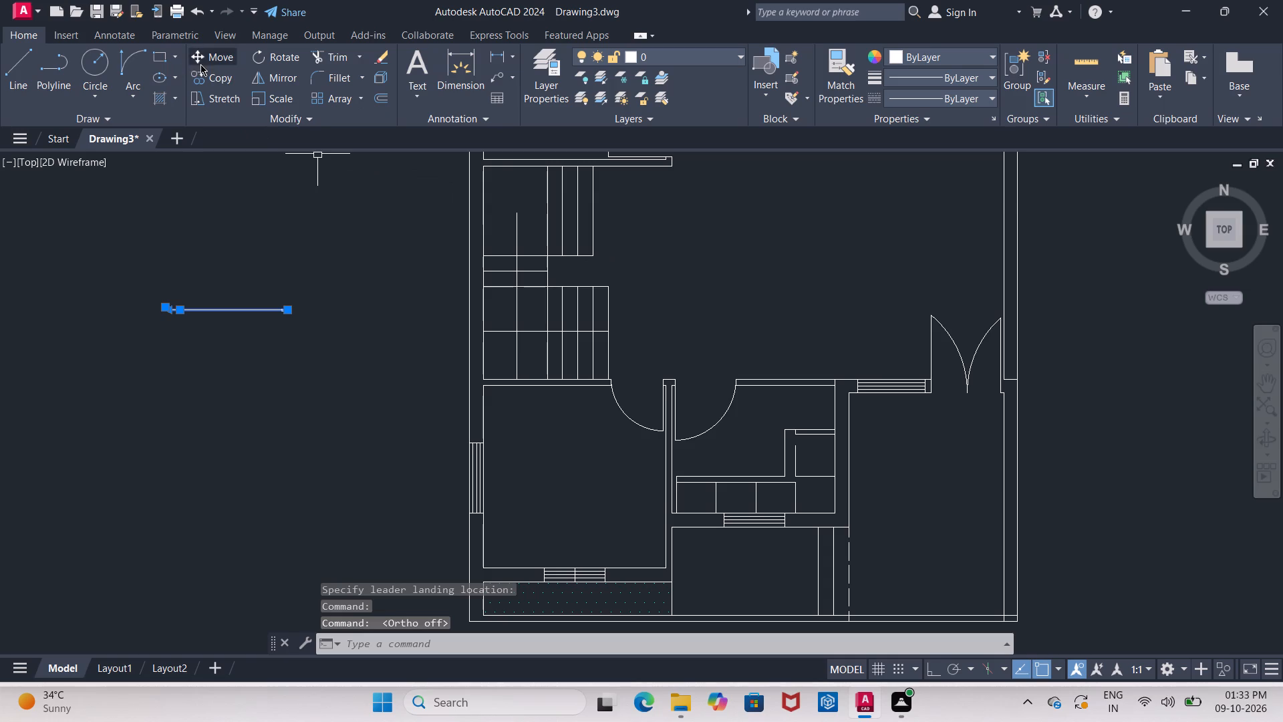
click(206, 62)
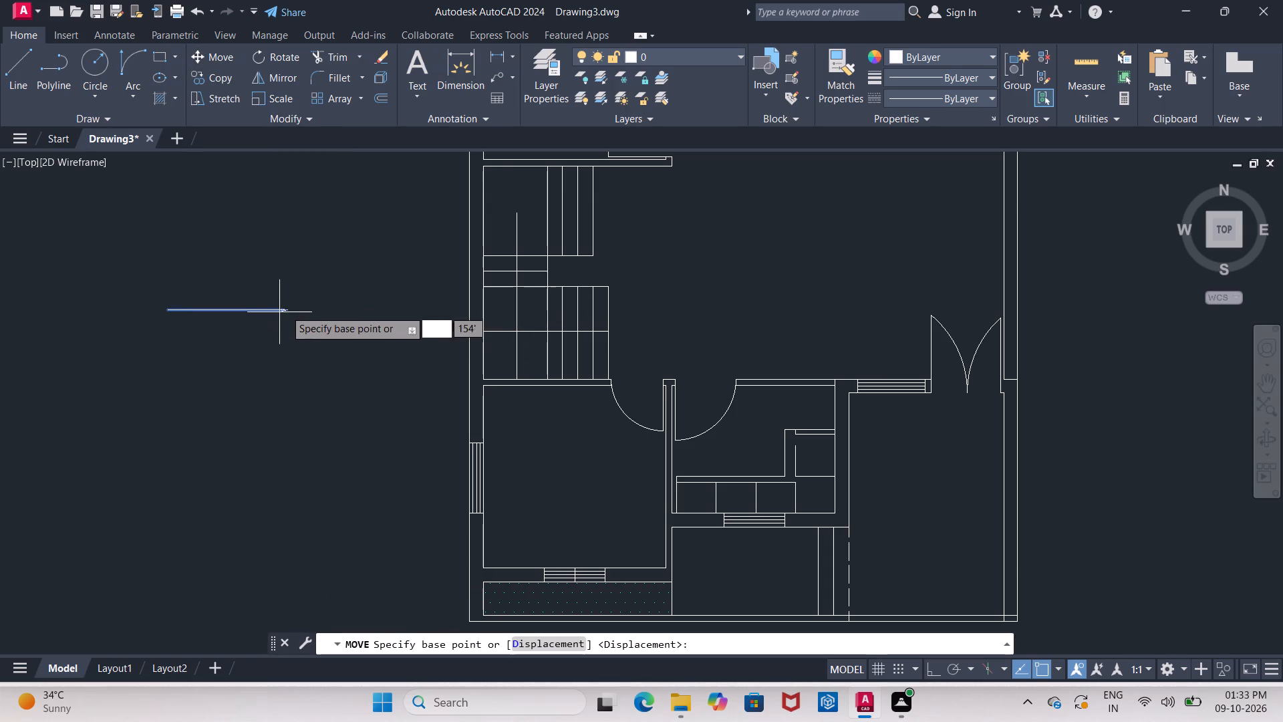
click(285, 310)
middle_drag(382, 271, 144, 370)
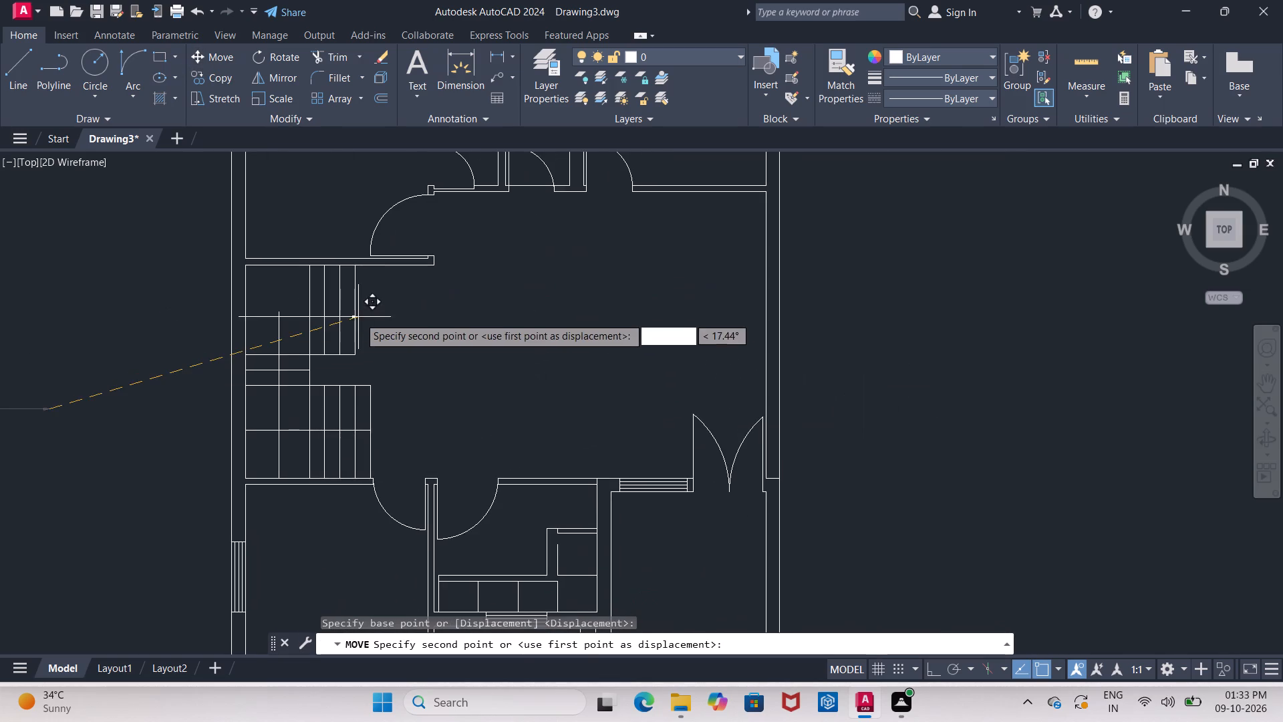
scroll(367, 314, up, 2)
middle_click(368, 314)
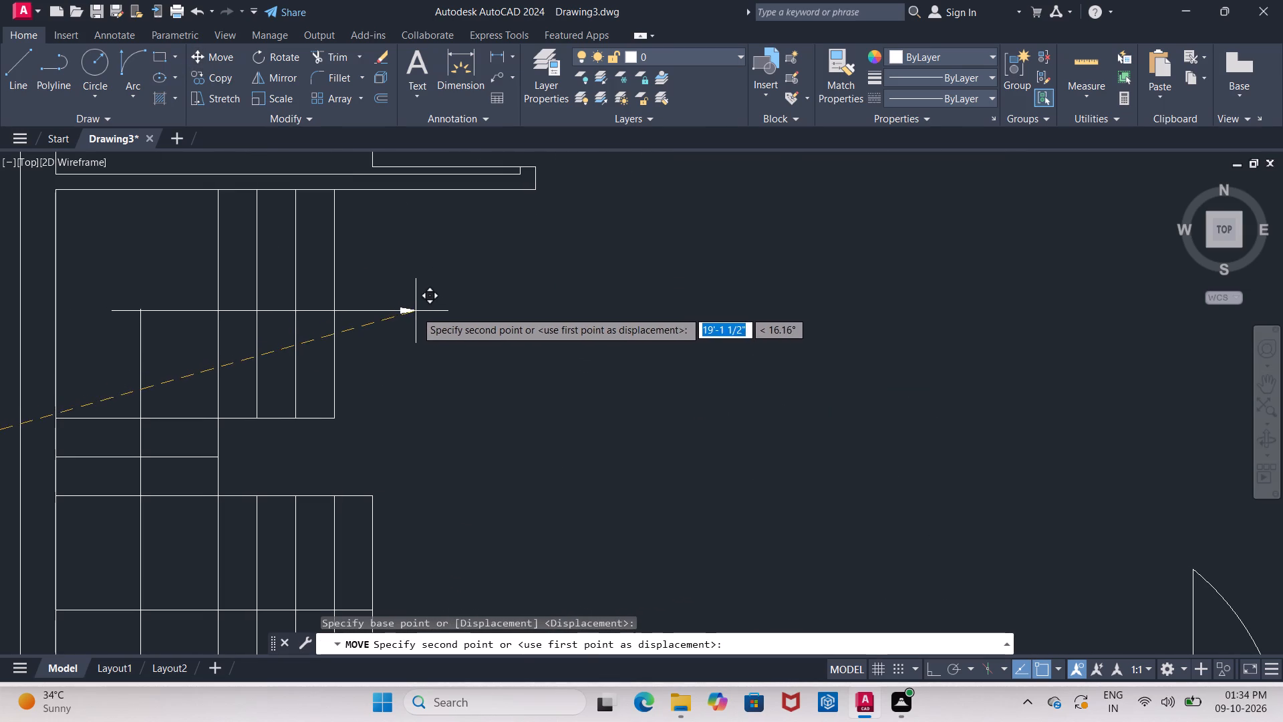
click(462, 308)
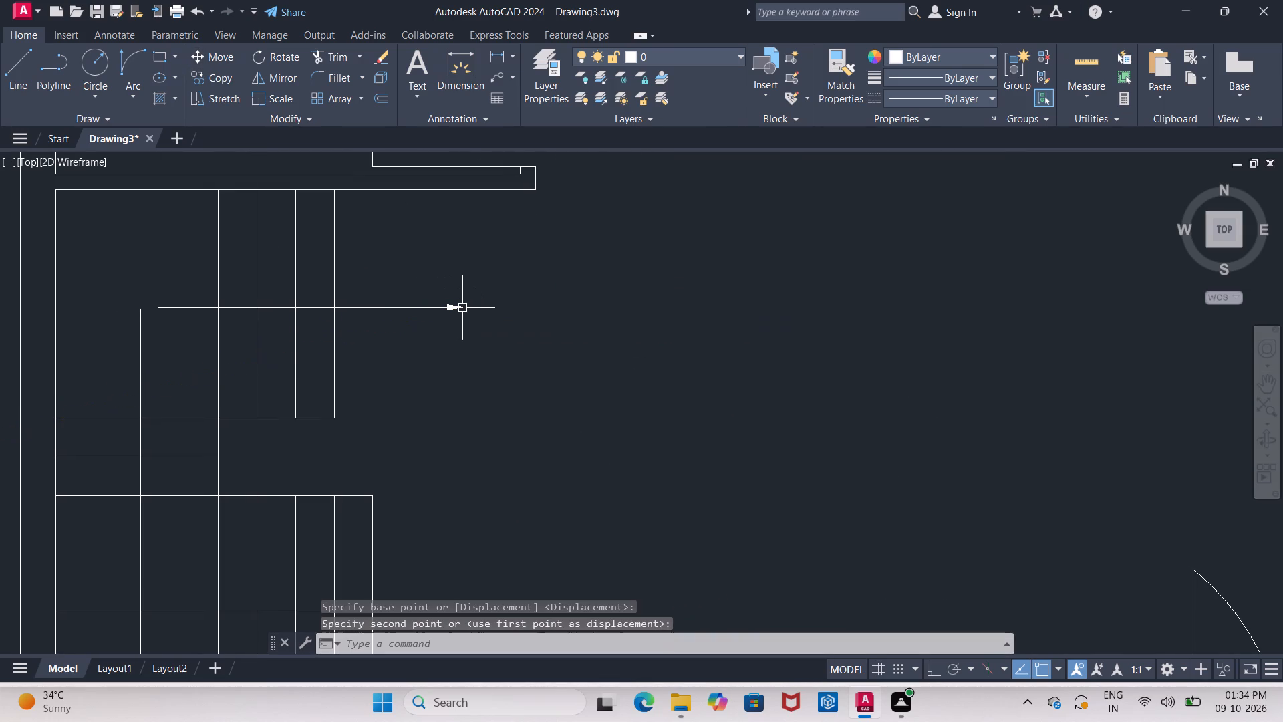
key(Escape)
Move the leader by its tail end onto the north endpoint of the vertical stair guide line.
click(204, 310)
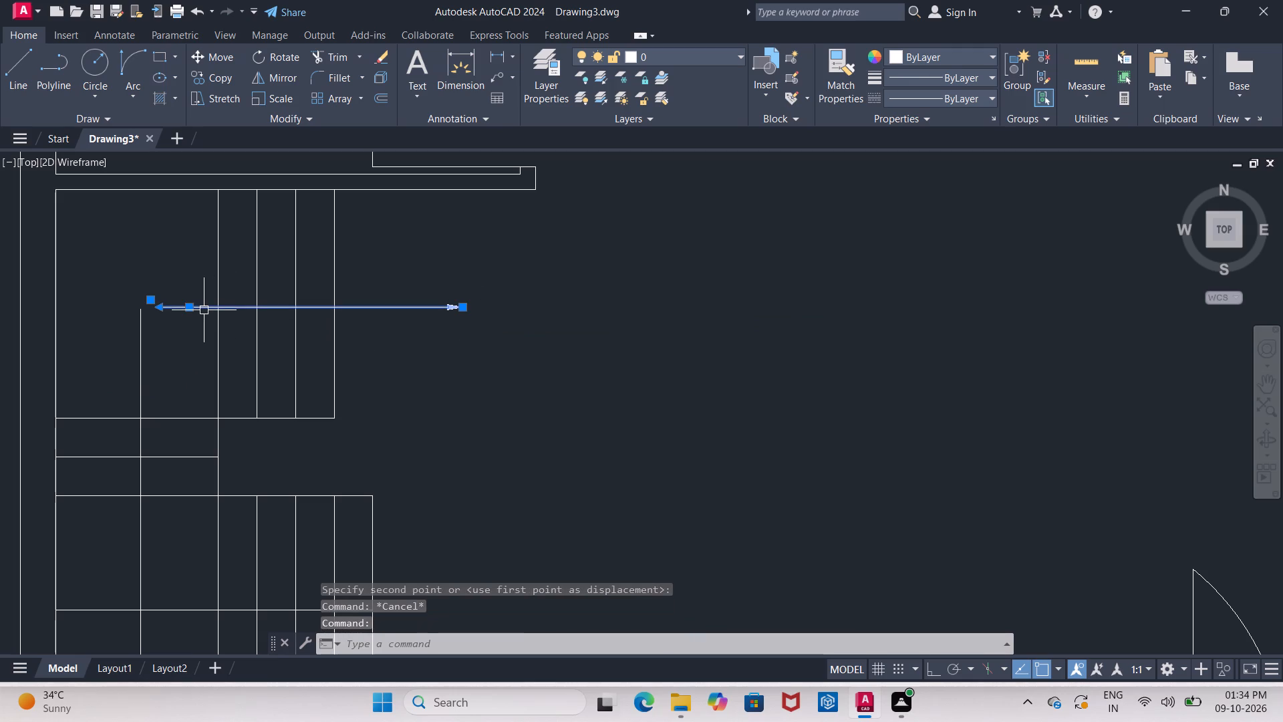
click(201, 62)
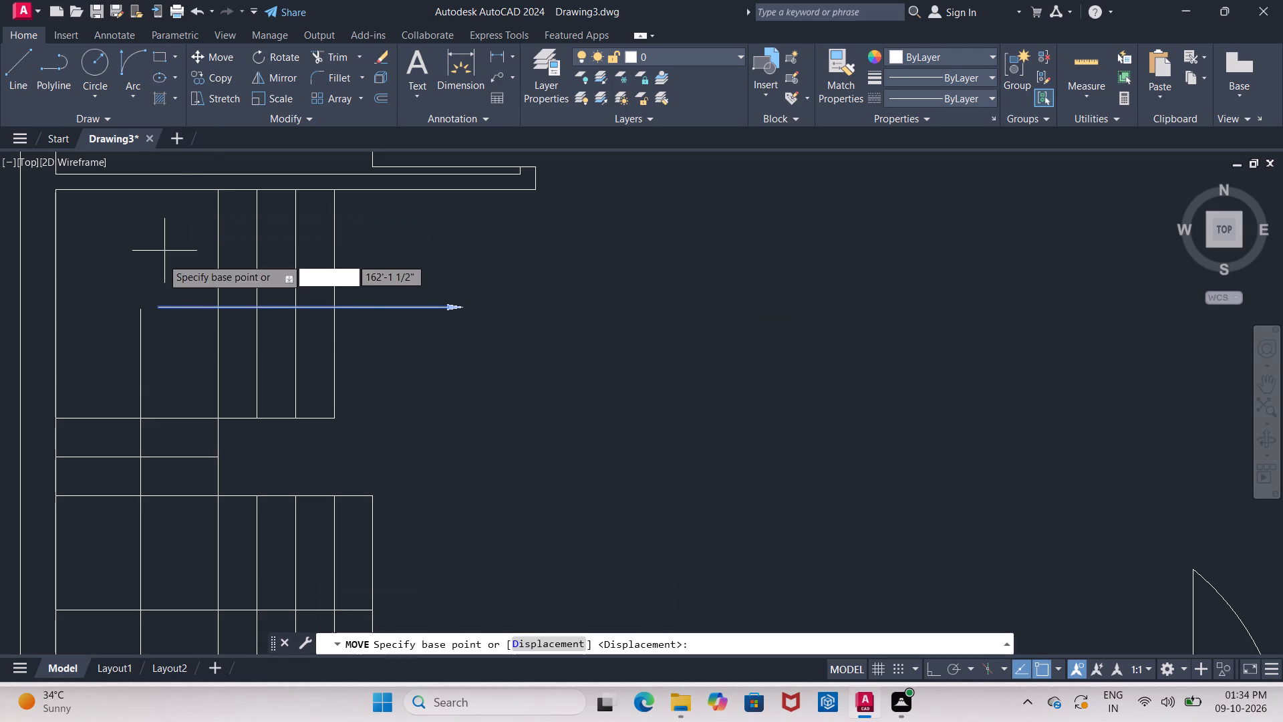
click(155, 309)
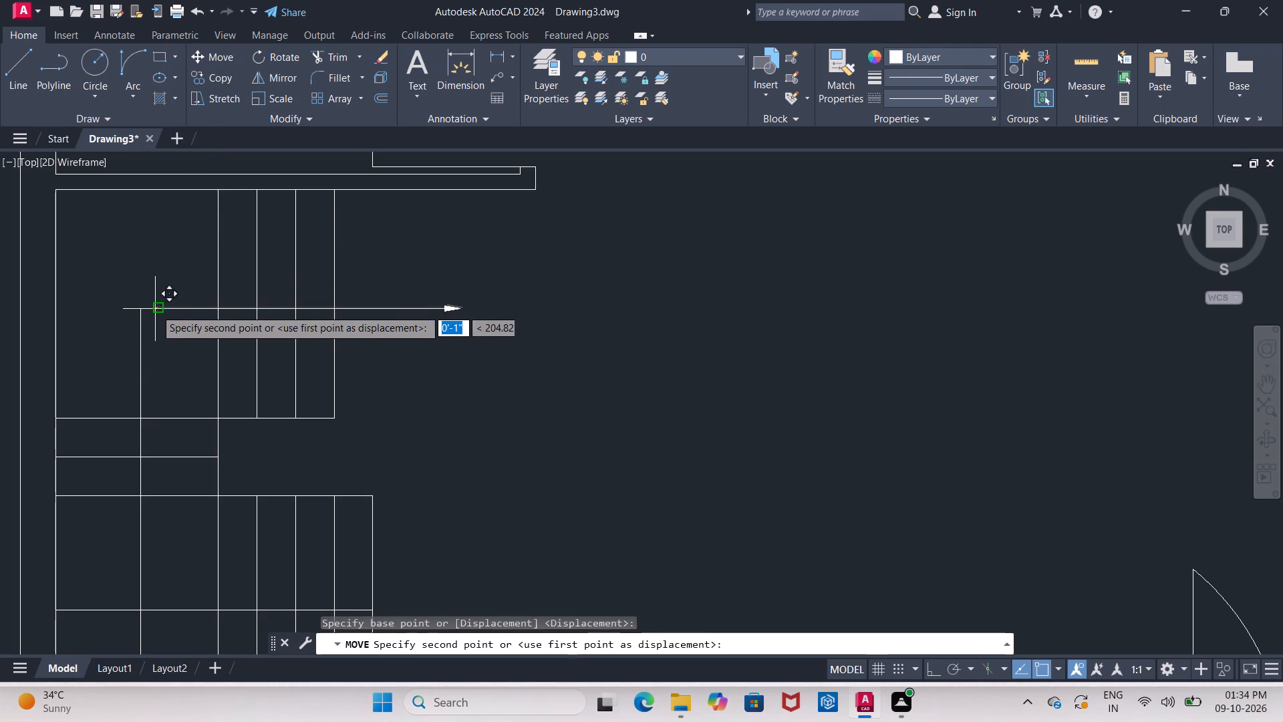
scroll(137, 316, up, 3)
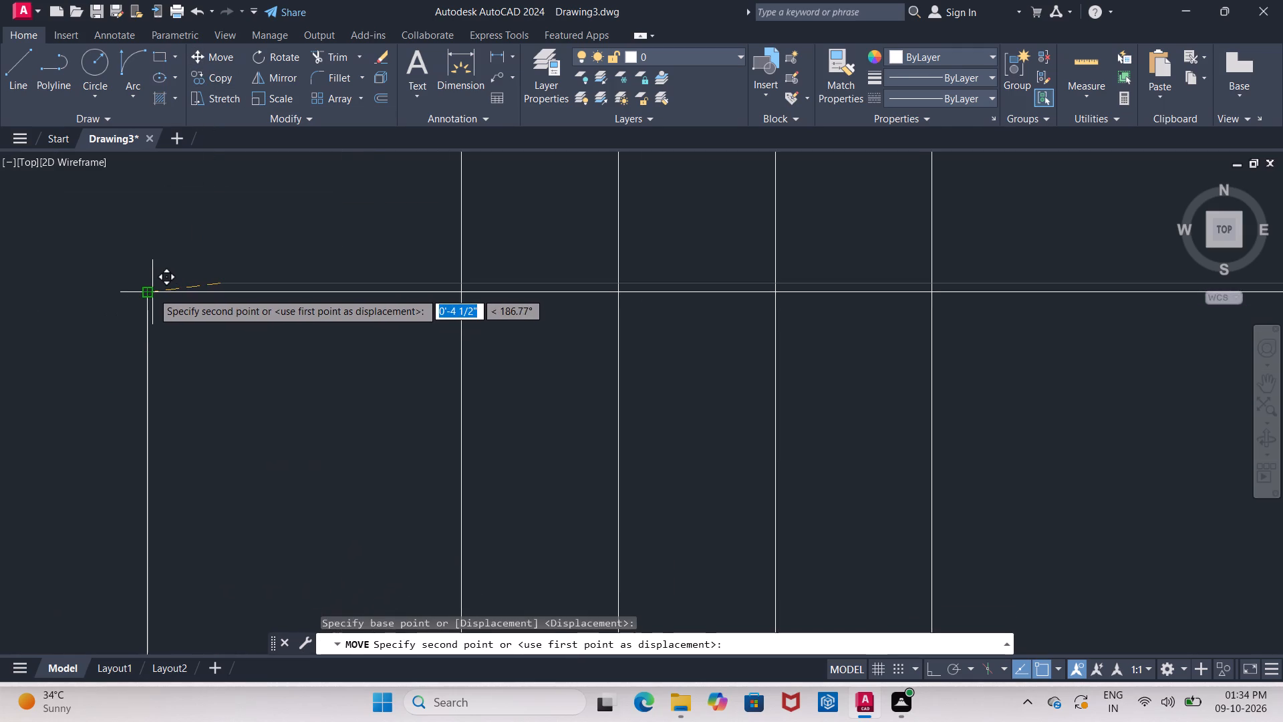
click(152, 292)
scroll(171, 295, down, 5)
middle_drag(178, 314, 185, 241)
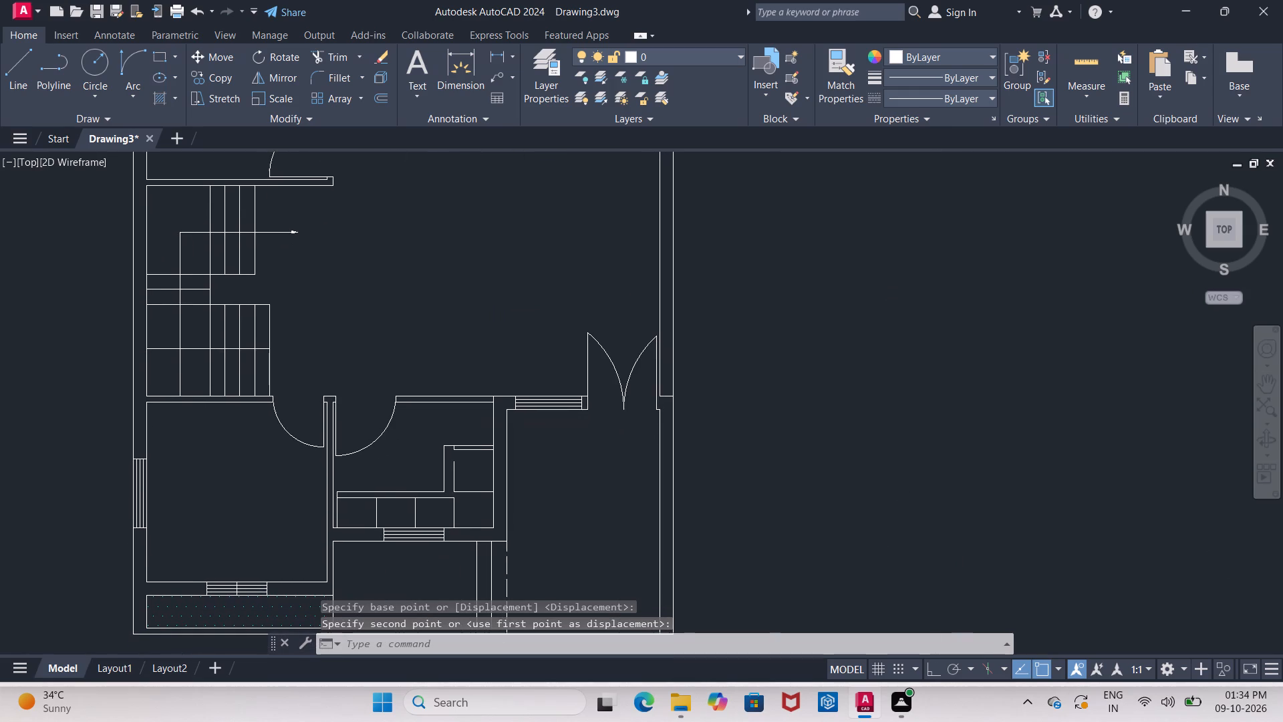
key(Escape)
Trim the guide-line stubs extending west and south of the corner in the lower stair flight.
text(tr)
key(Return)
key(Return)
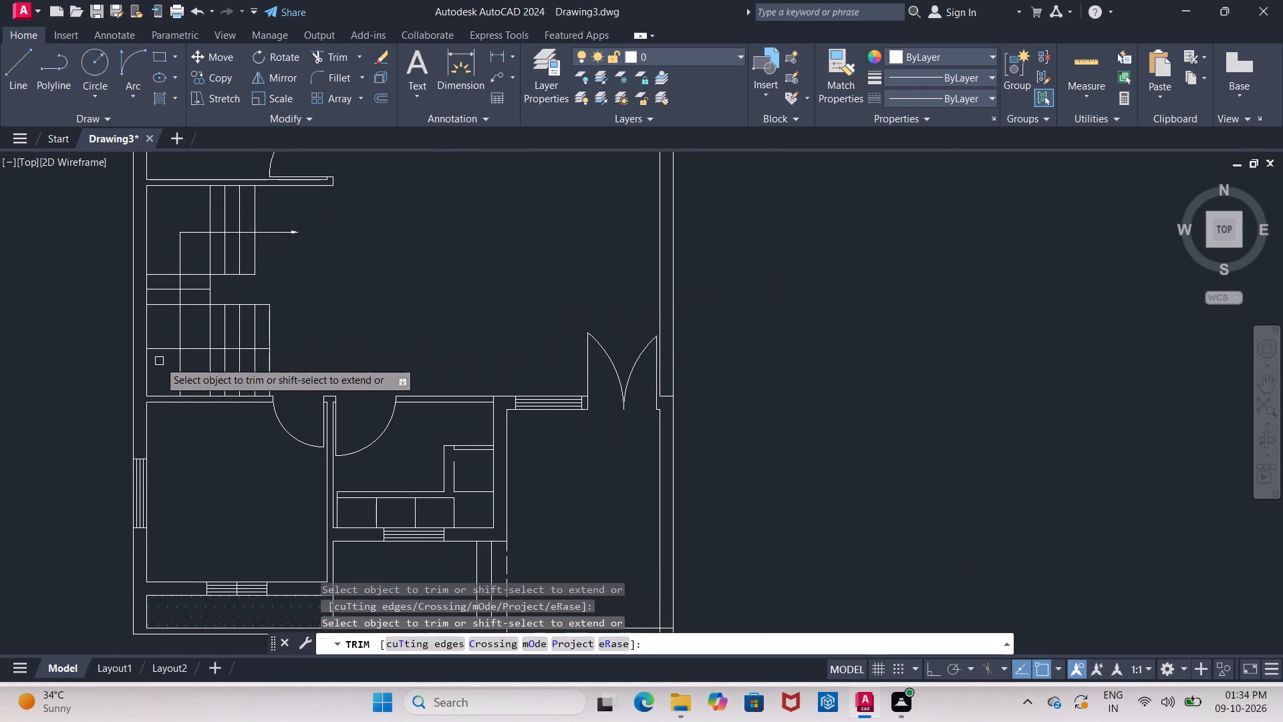
scroll(157, 357, up, 1)
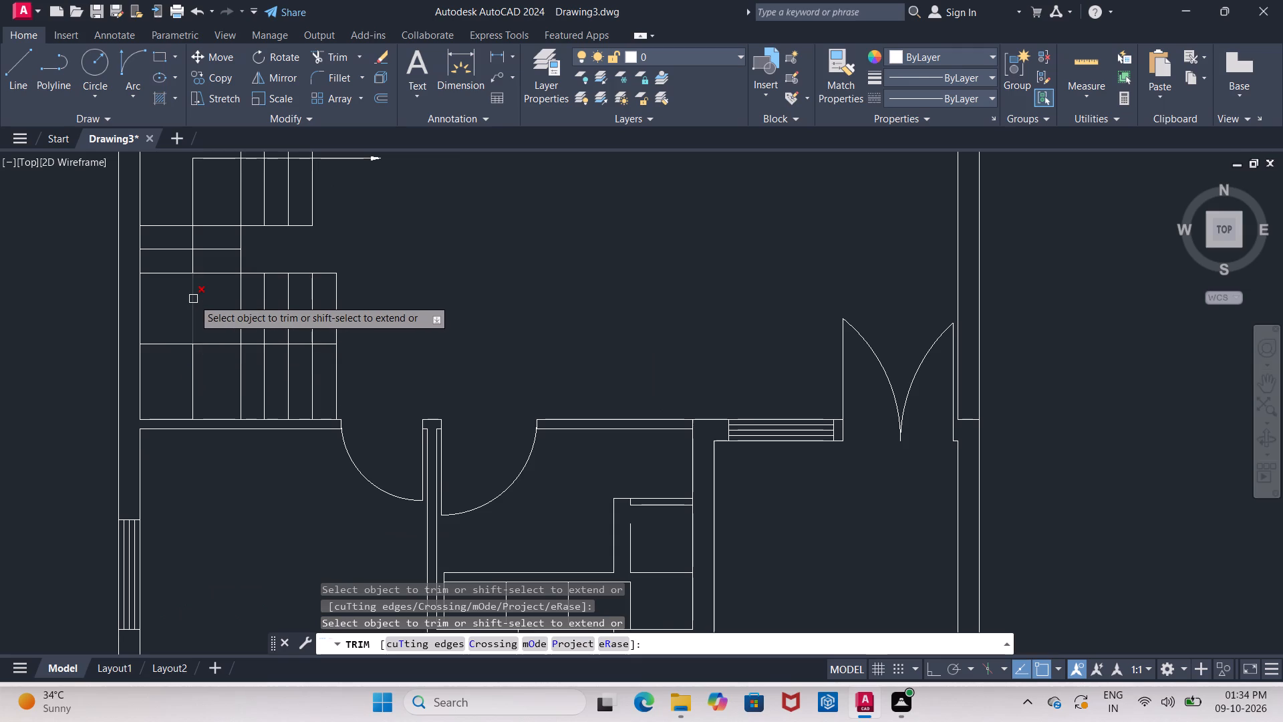
click(177, 342)
click(189, 368)
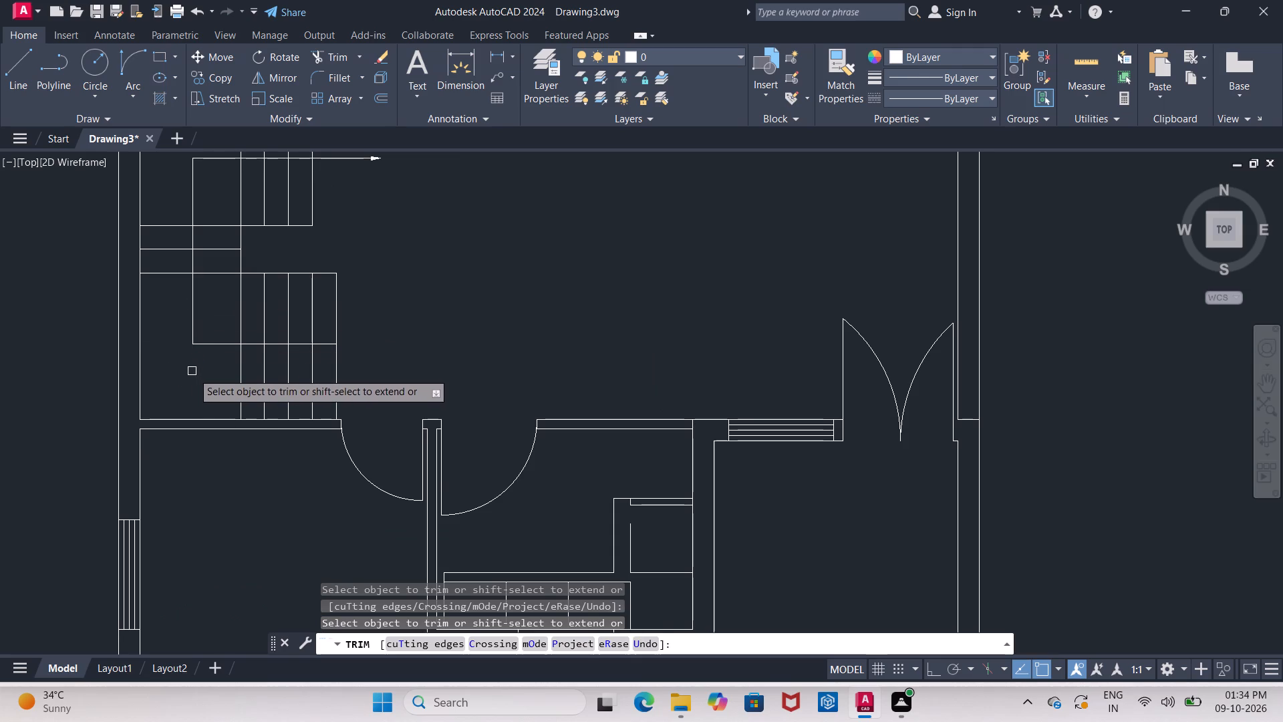
middle_drag(192, 372, 202, 412)
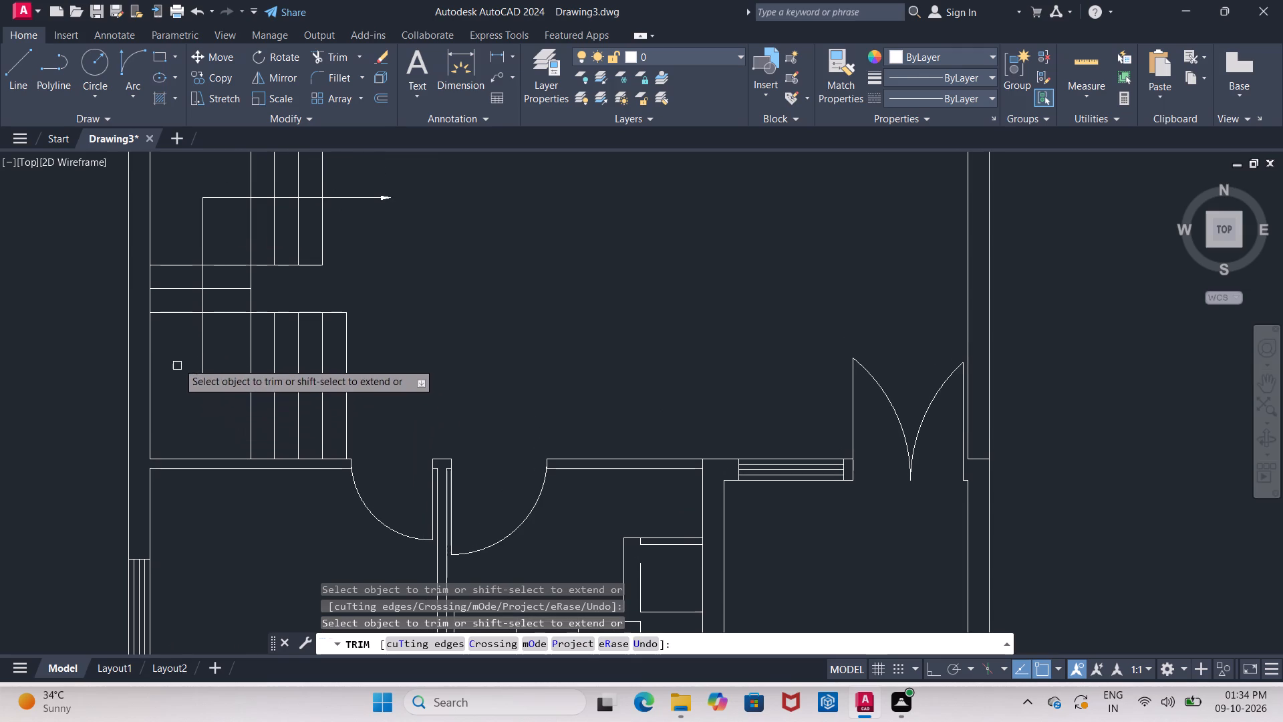
middle_drag(179, 360, 170, 443)
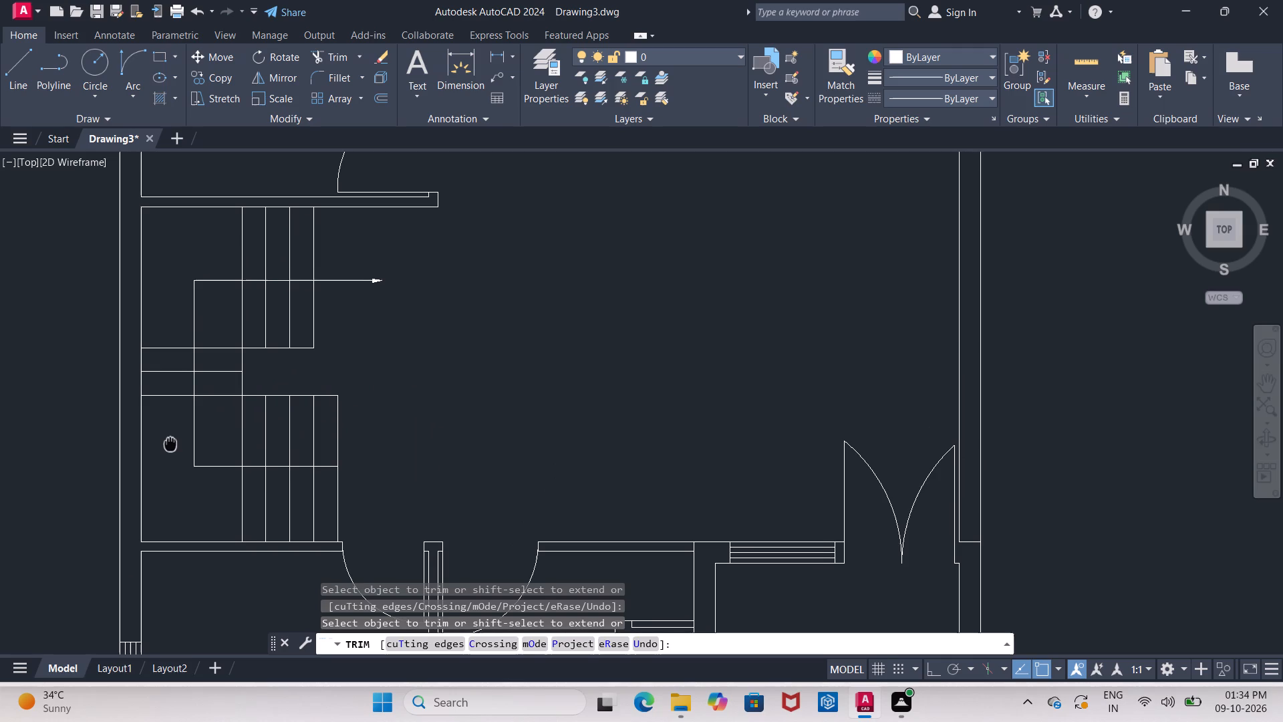
middle_drag(170, 443, 164, 437)
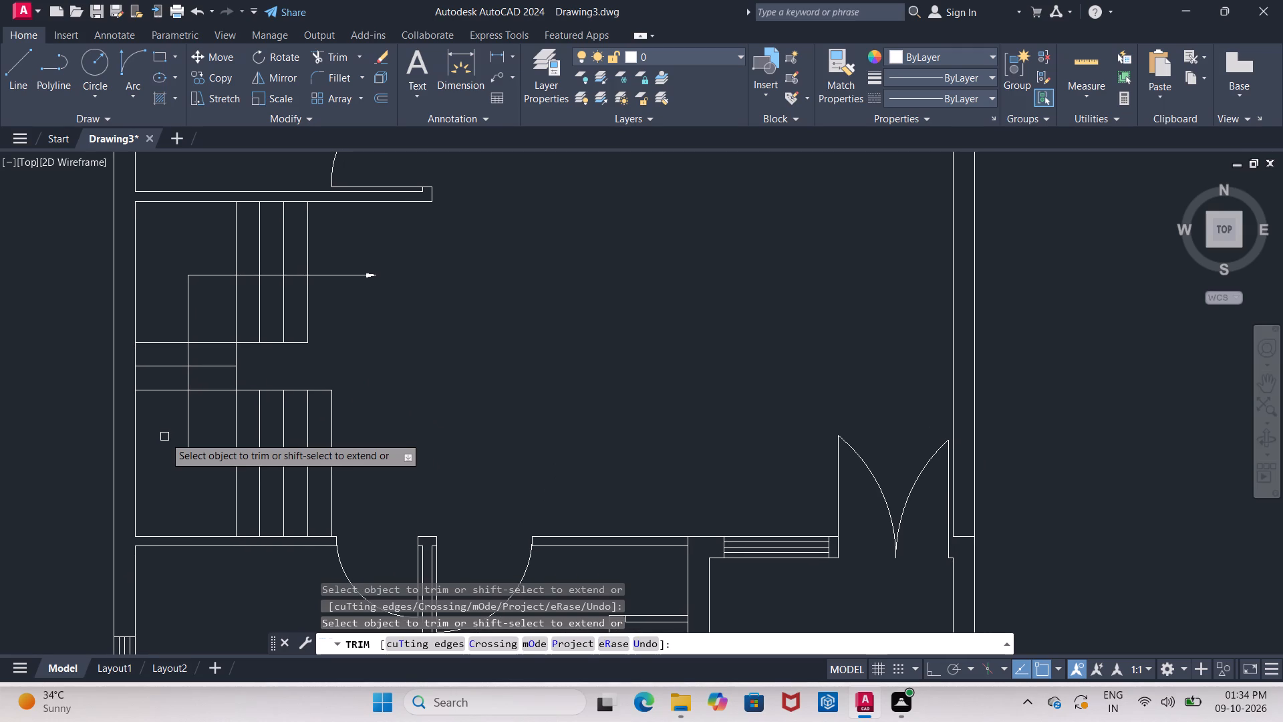
scroll(164, 437, up, 1)
middle_drag(164, 437, 148, 453)
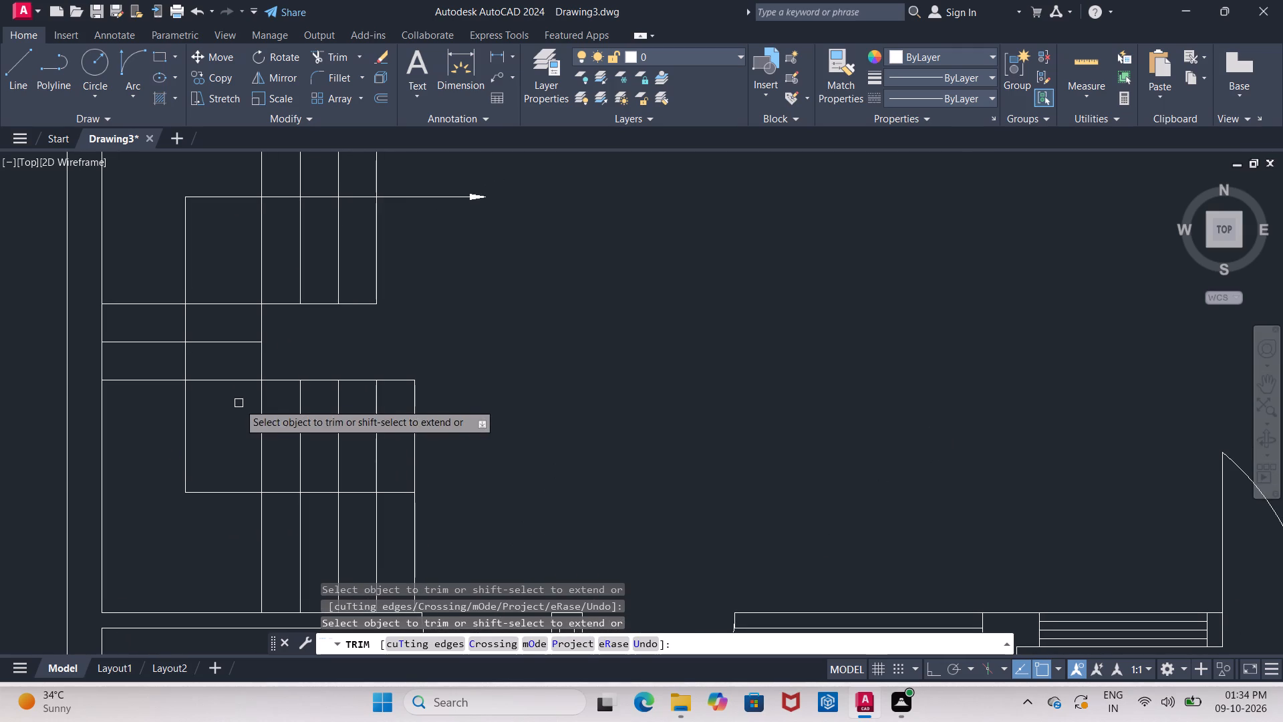
scroll(239, 403, down, 1)
middle_drag(236, 406, 192, 413)
middle_drag(343, 364, 287, 360)
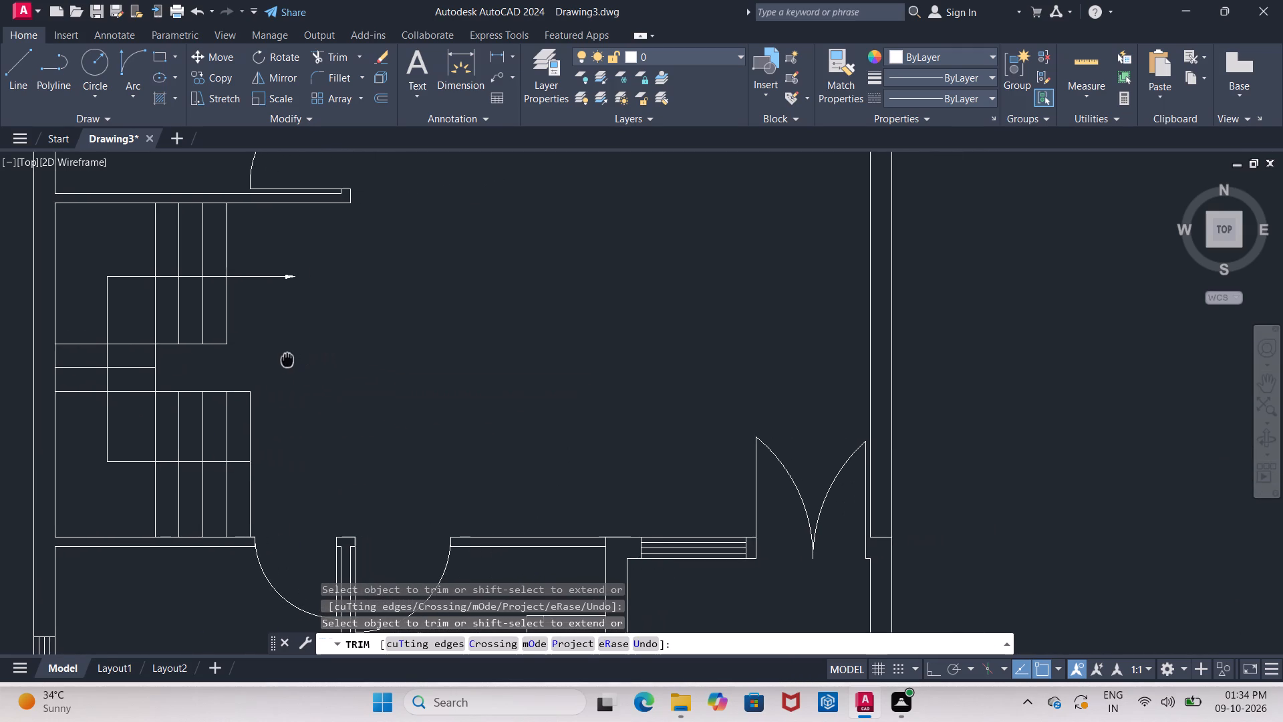
middle_drag(287, 360, 297, 311)
key(Escape)
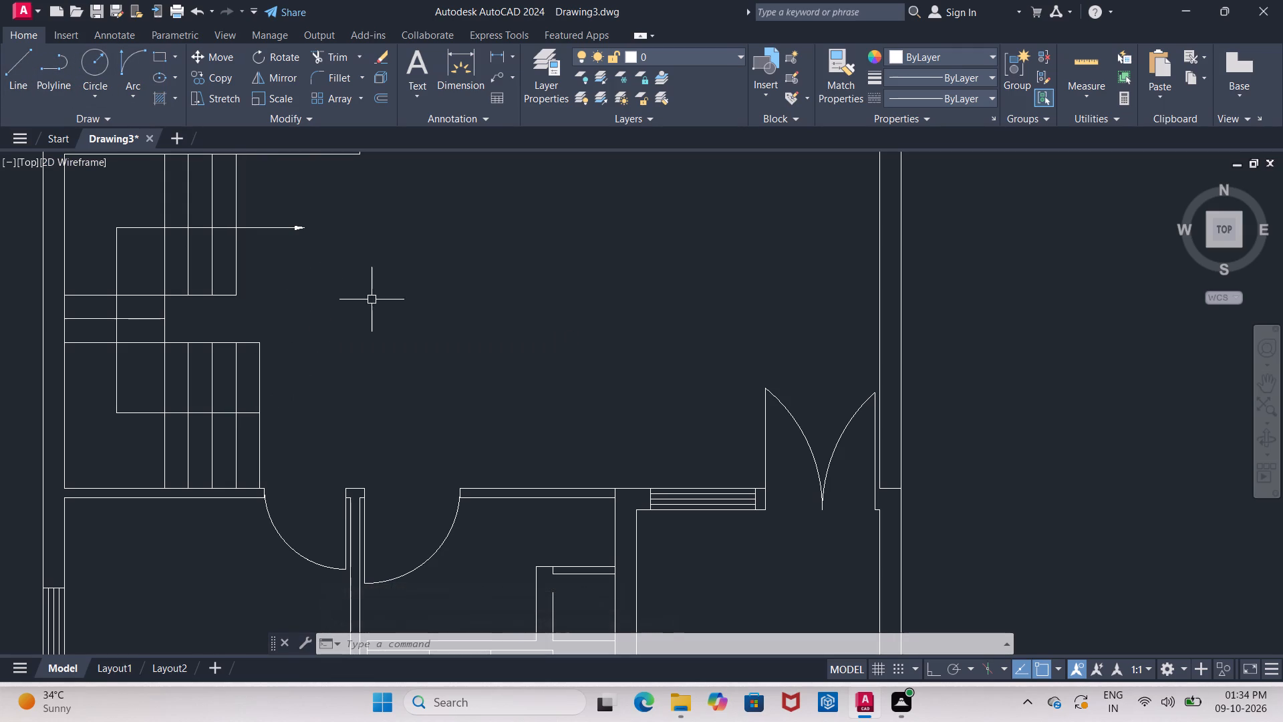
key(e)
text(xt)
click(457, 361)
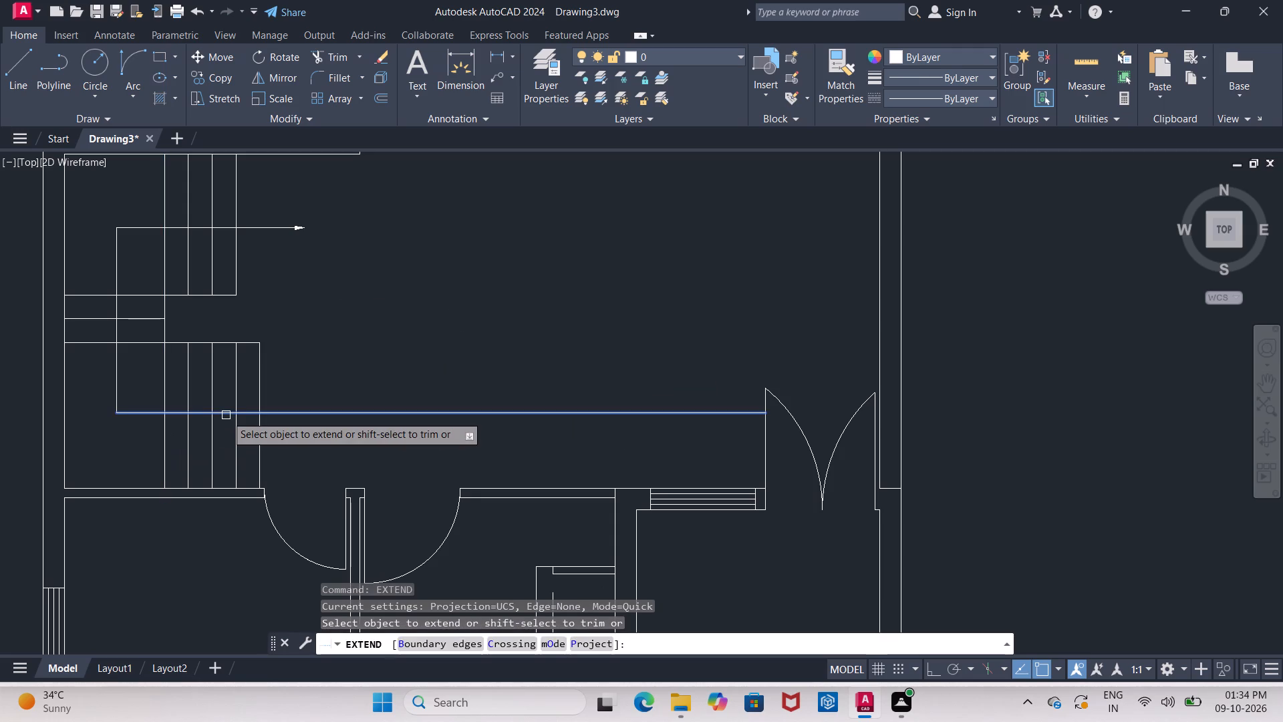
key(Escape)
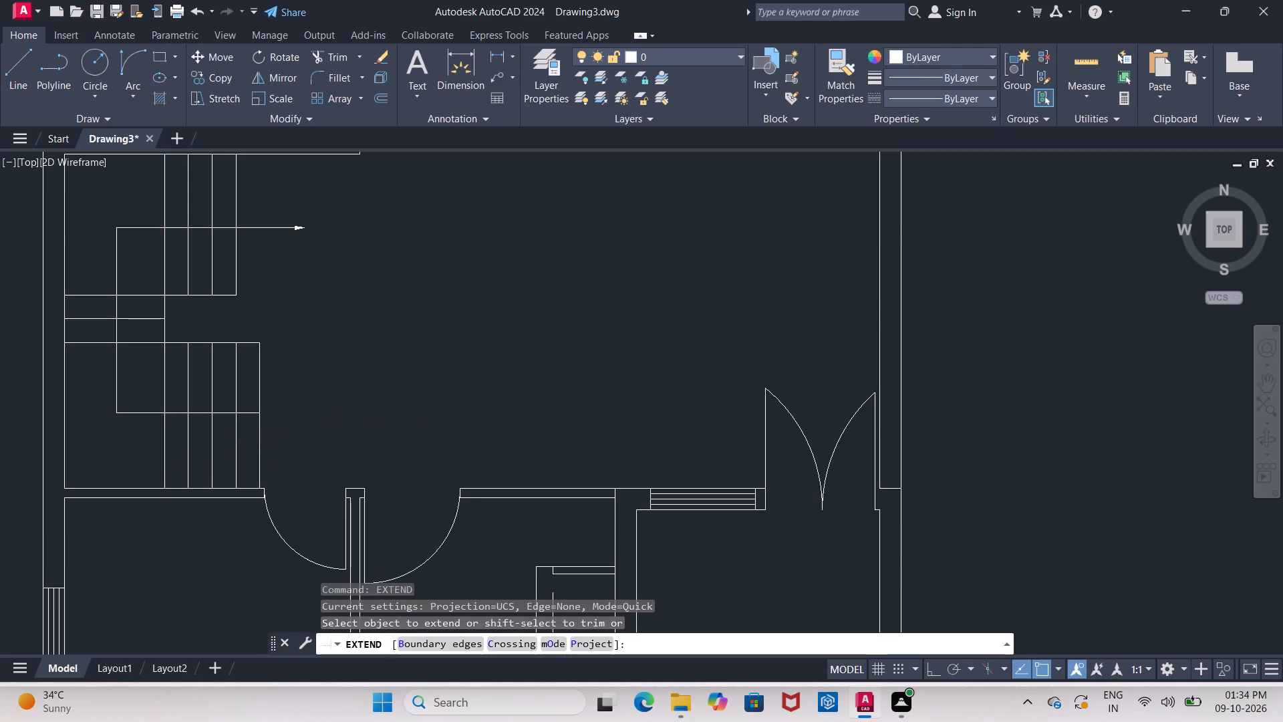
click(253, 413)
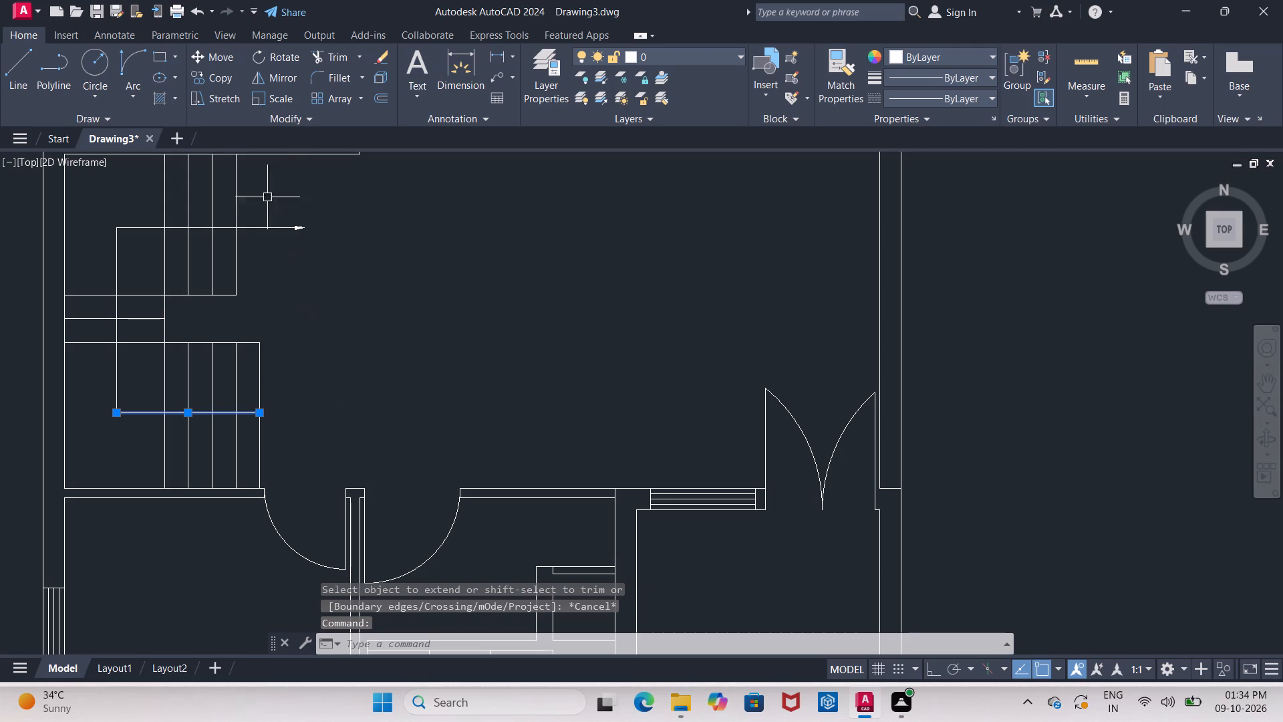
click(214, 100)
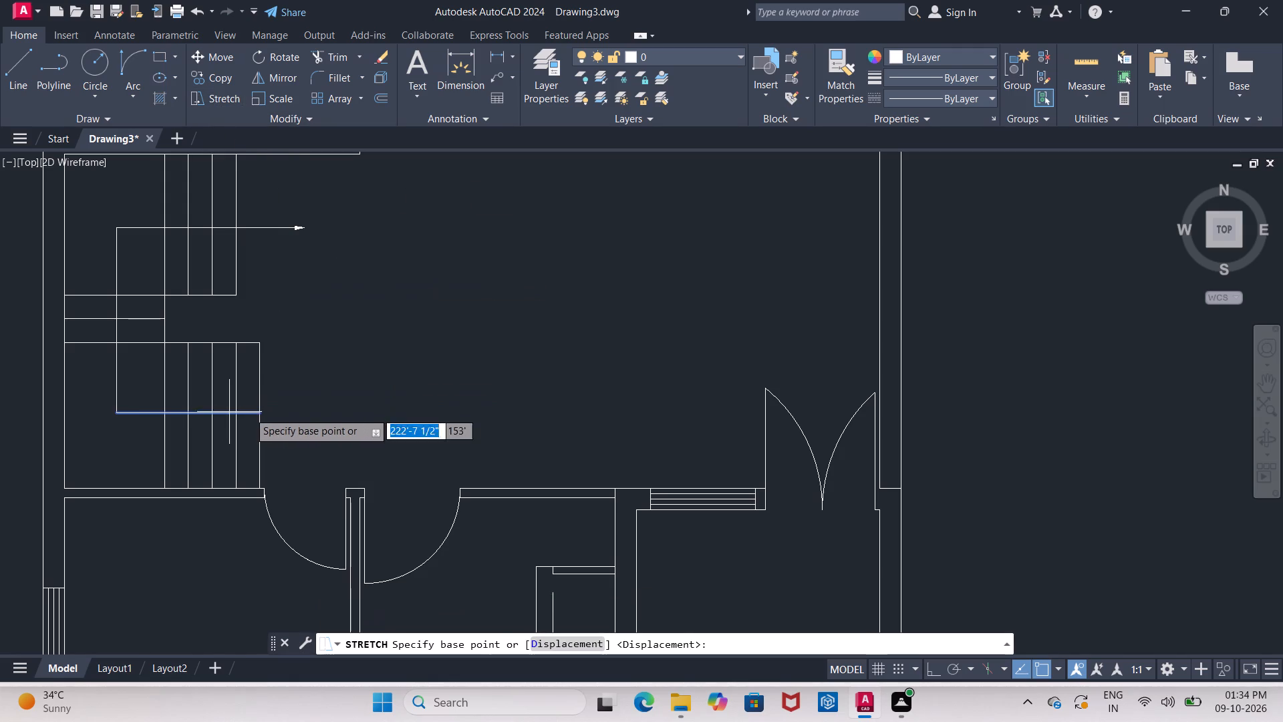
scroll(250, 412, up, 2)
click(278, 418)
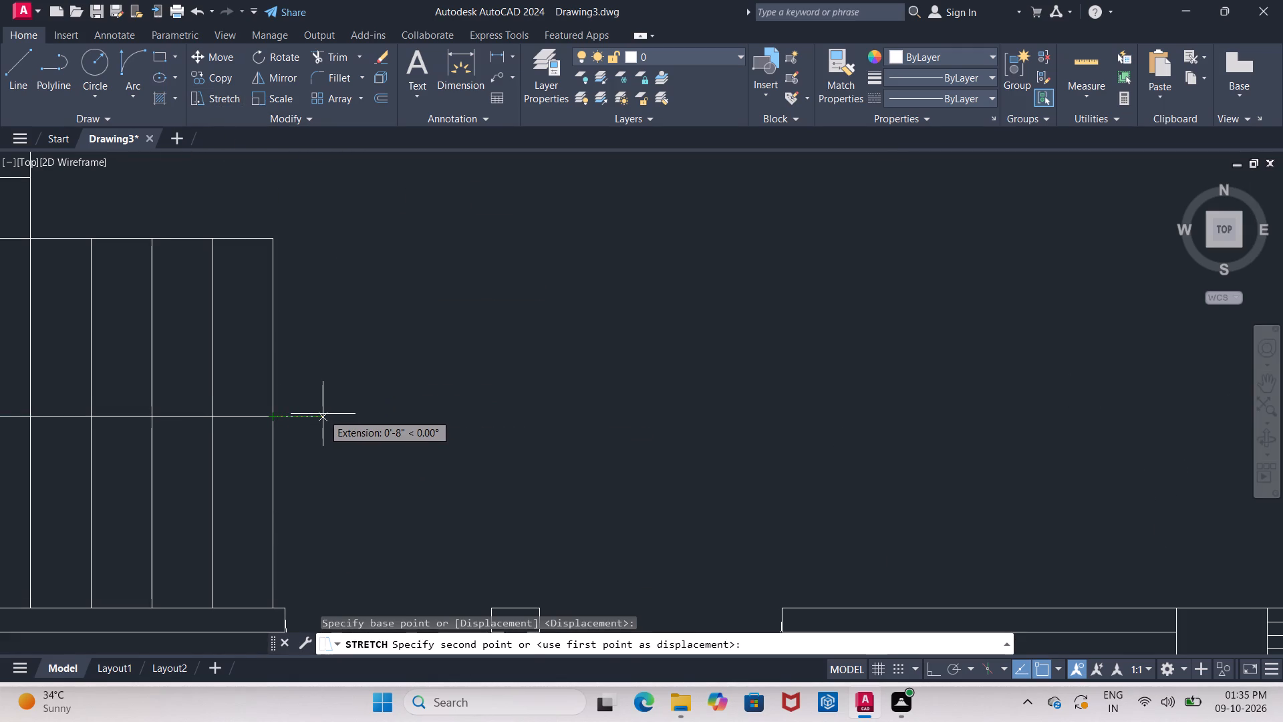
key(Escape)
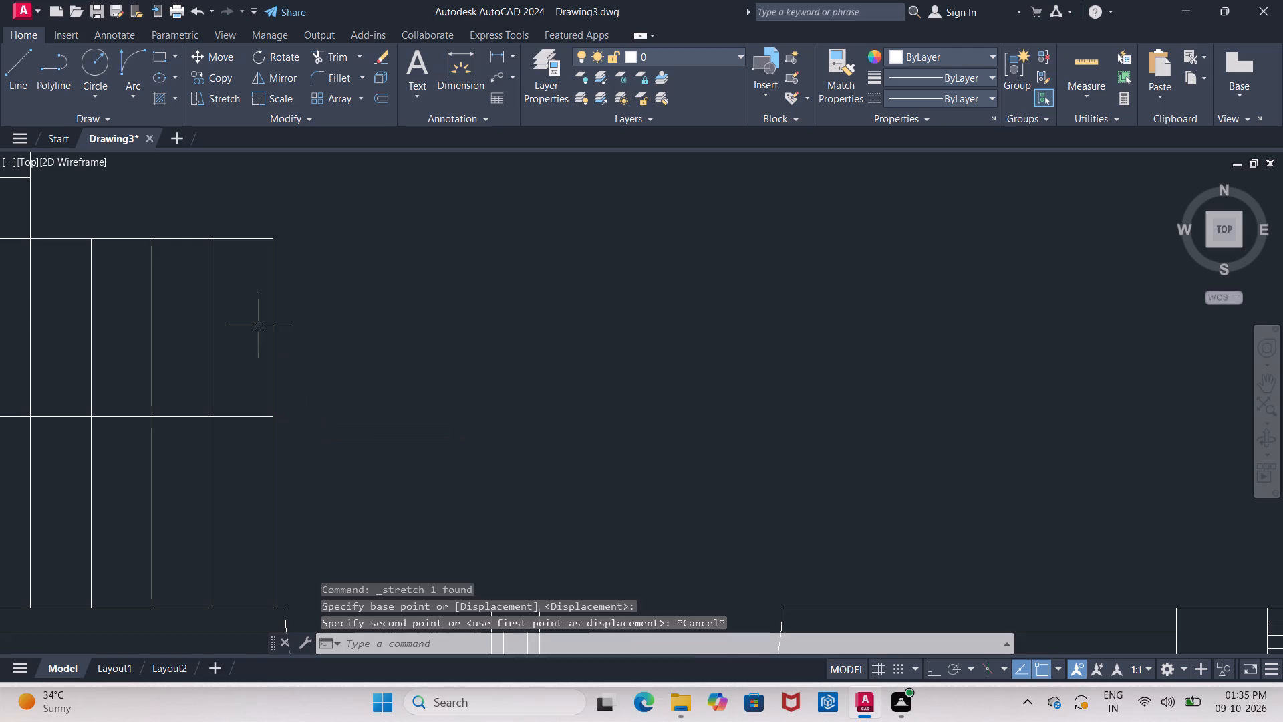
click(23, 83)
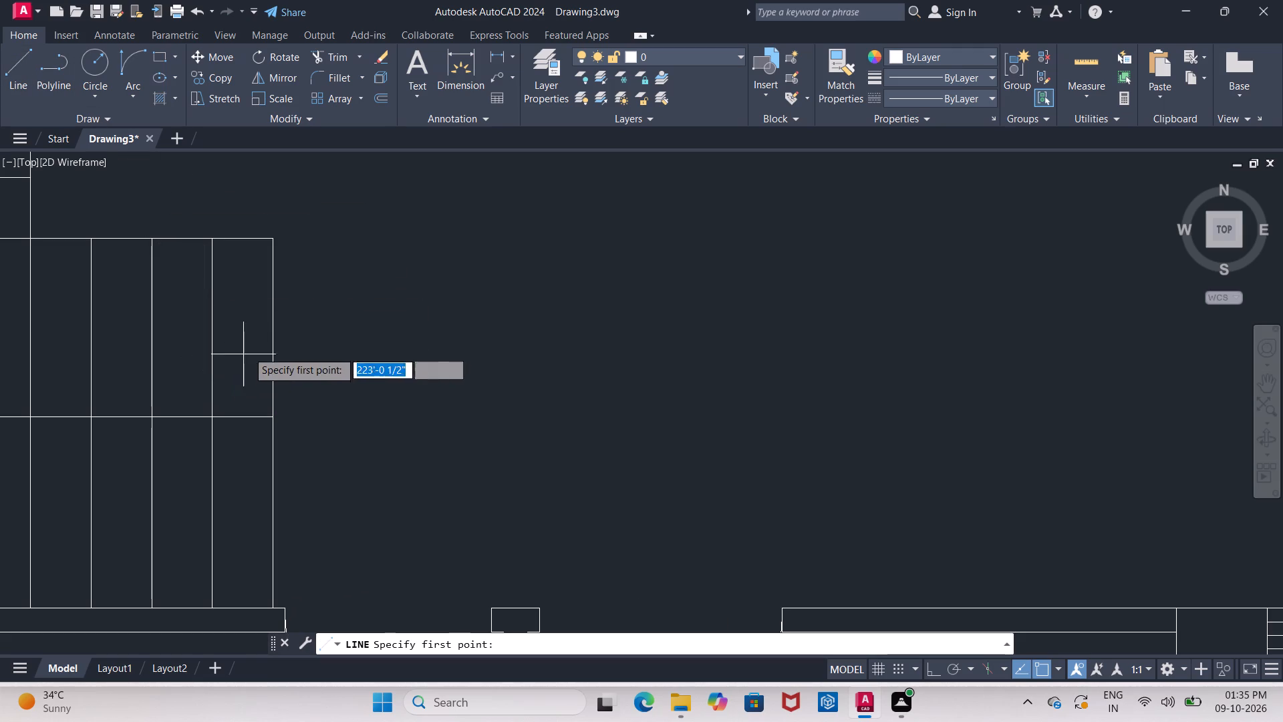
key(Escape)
Turn Ortho on and stretch the lower stair guide line's east end about 1'-2" east, past the last tread.
click(253, 416)
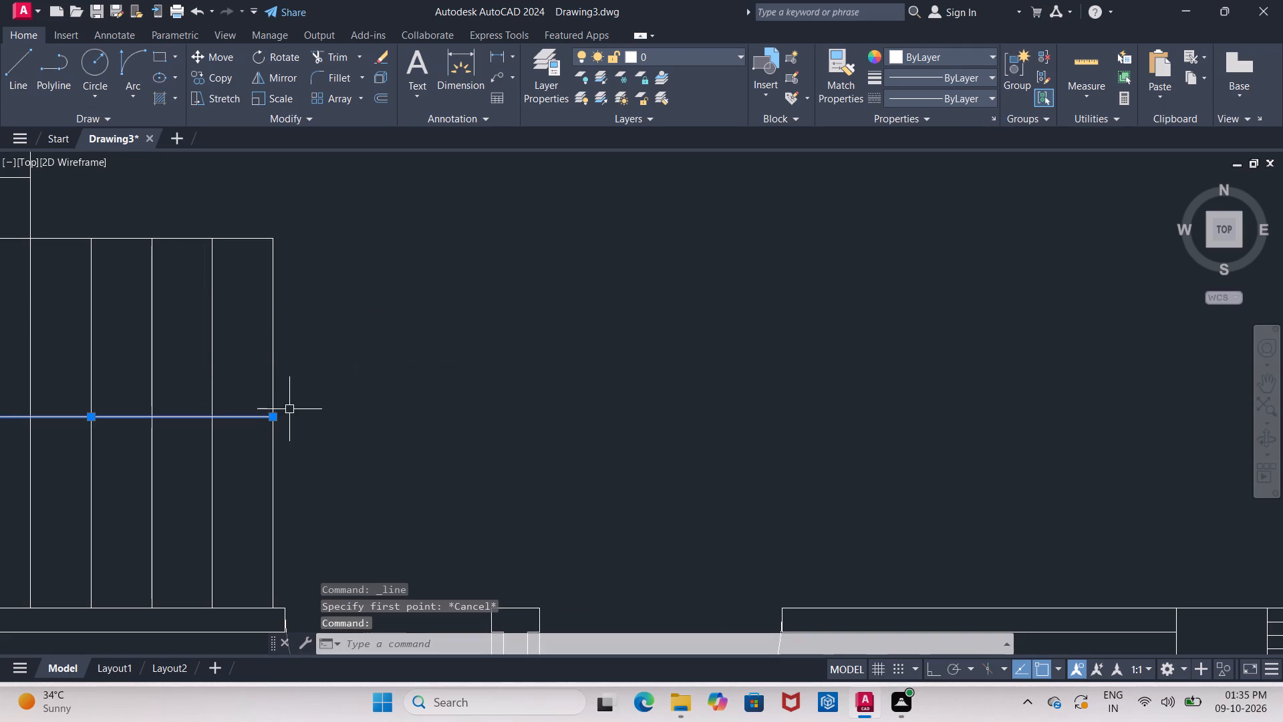
click(276, 415)
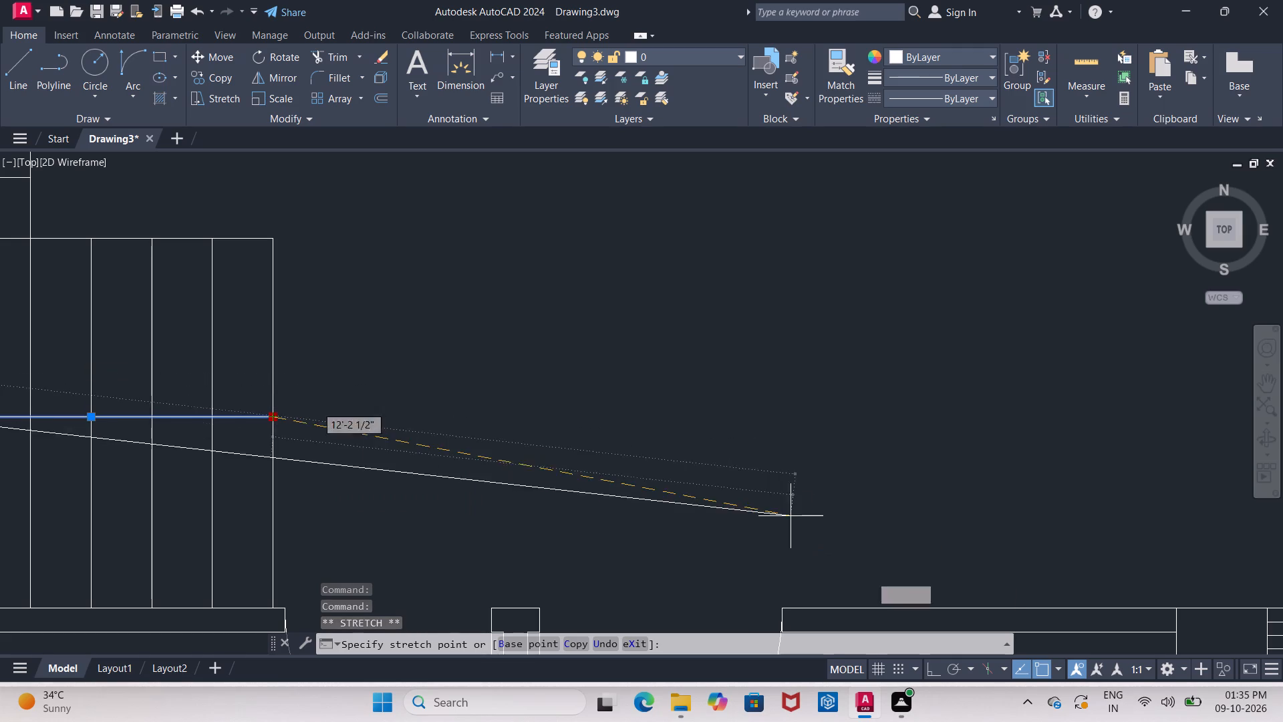
click(932, 663)
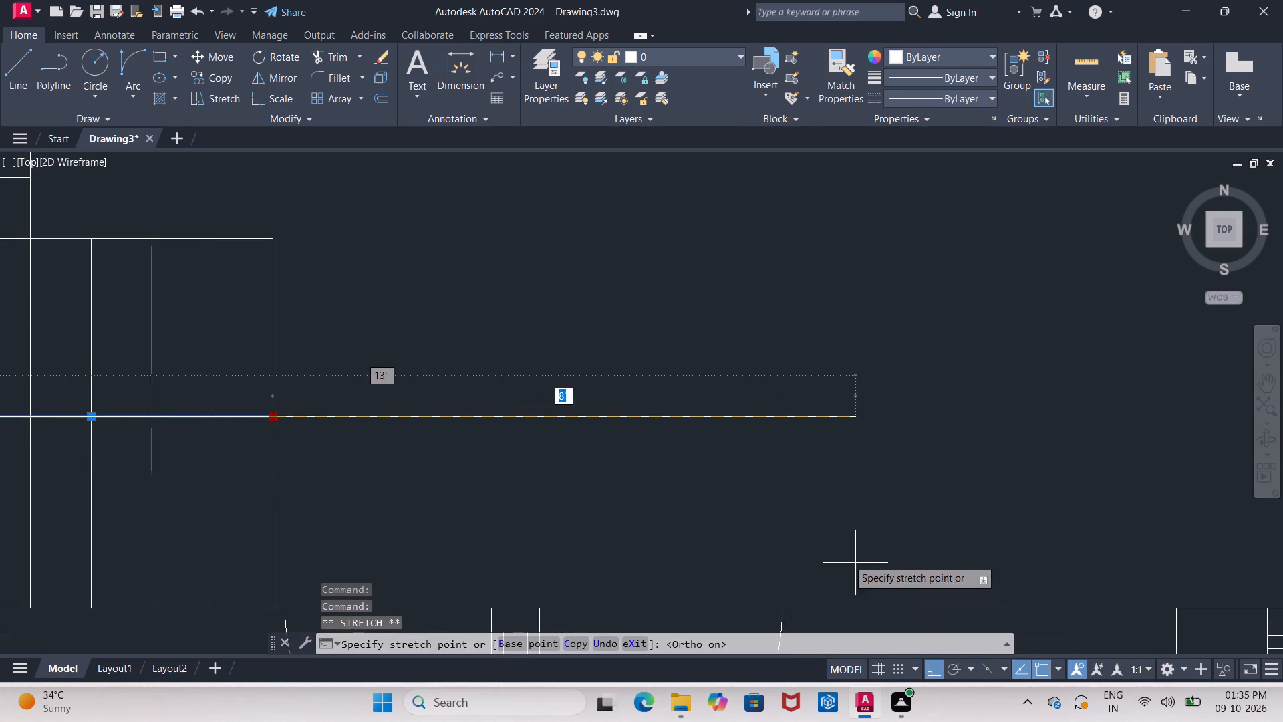
scroll(740, 494, down, 2)
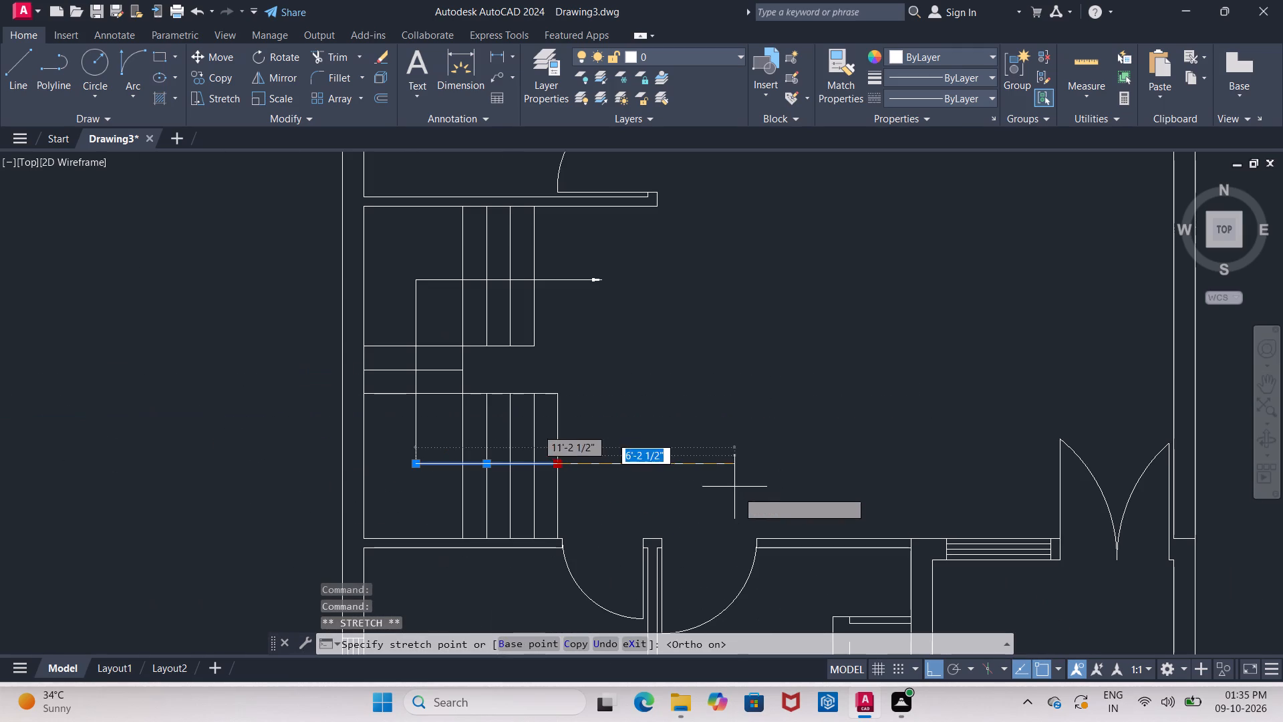
middle_drag(722, 445, 645, 446)
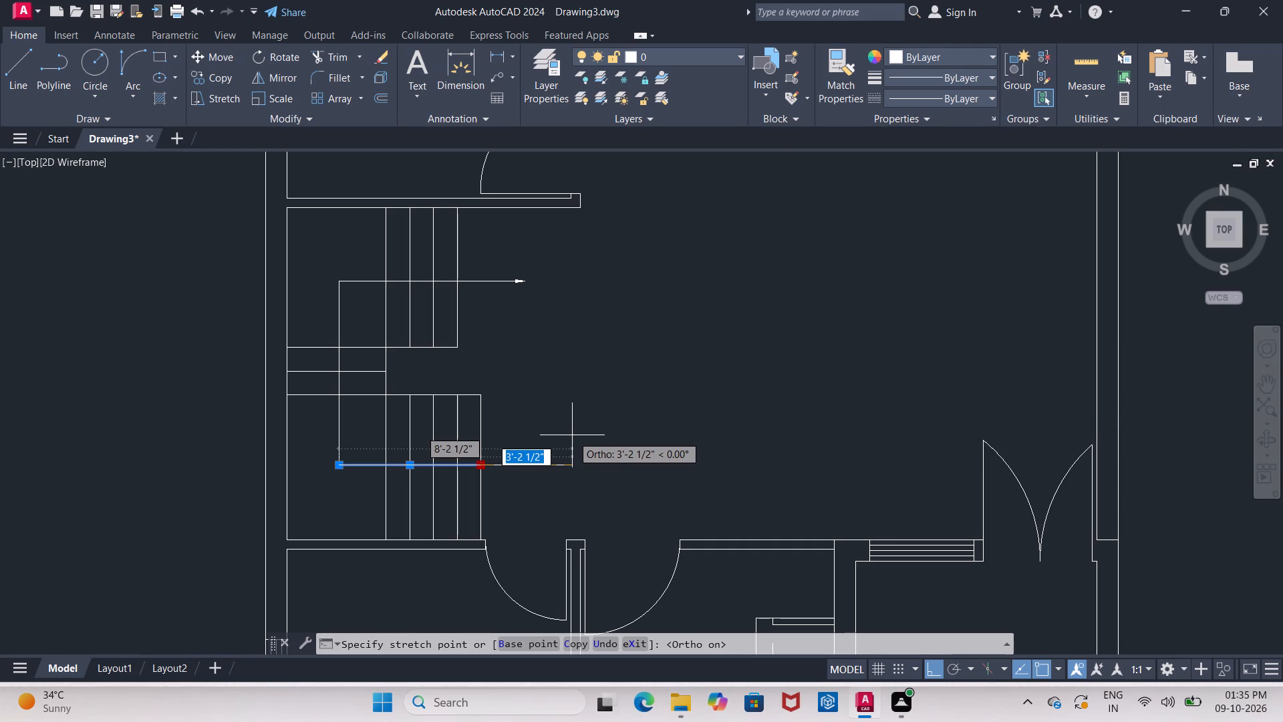
click(513, 439)
key(Escape)
Draw a circle with a radius of about 4" centred on the east endpoint of the lower stair guide line.
middle_drag(595, 435, 529, 397)
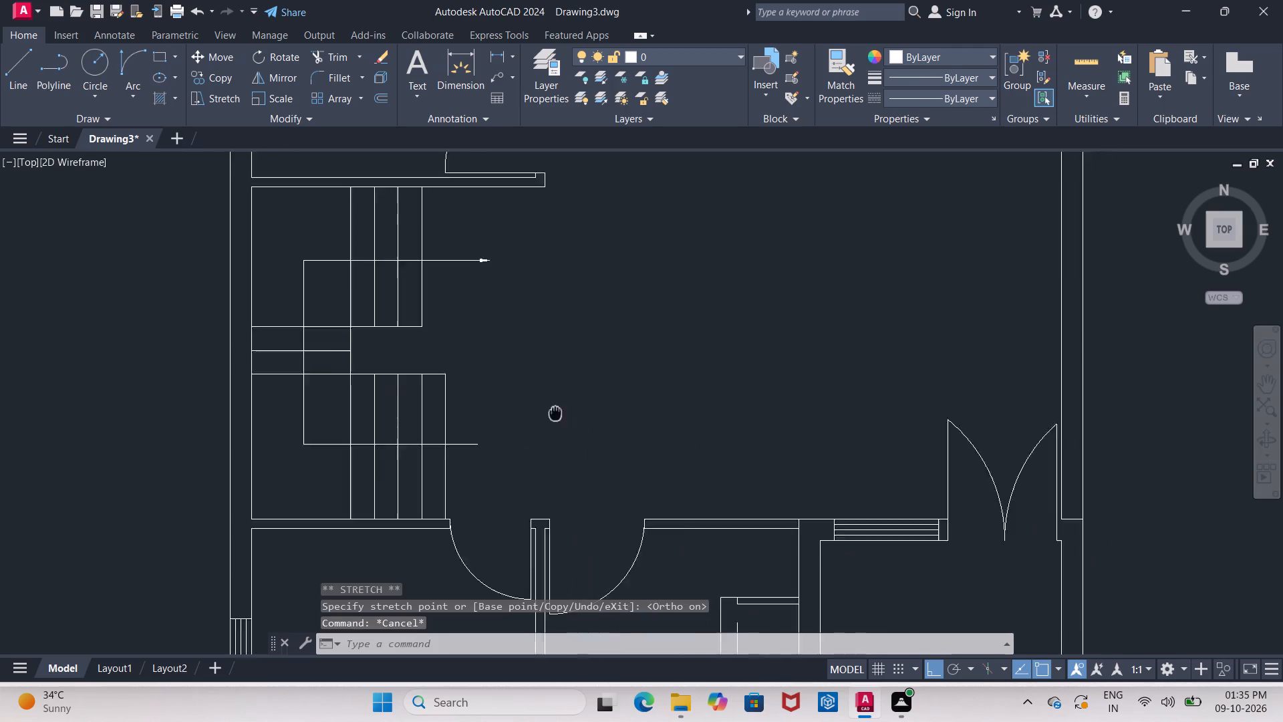
middle_drag(529, 397, 458, 381)
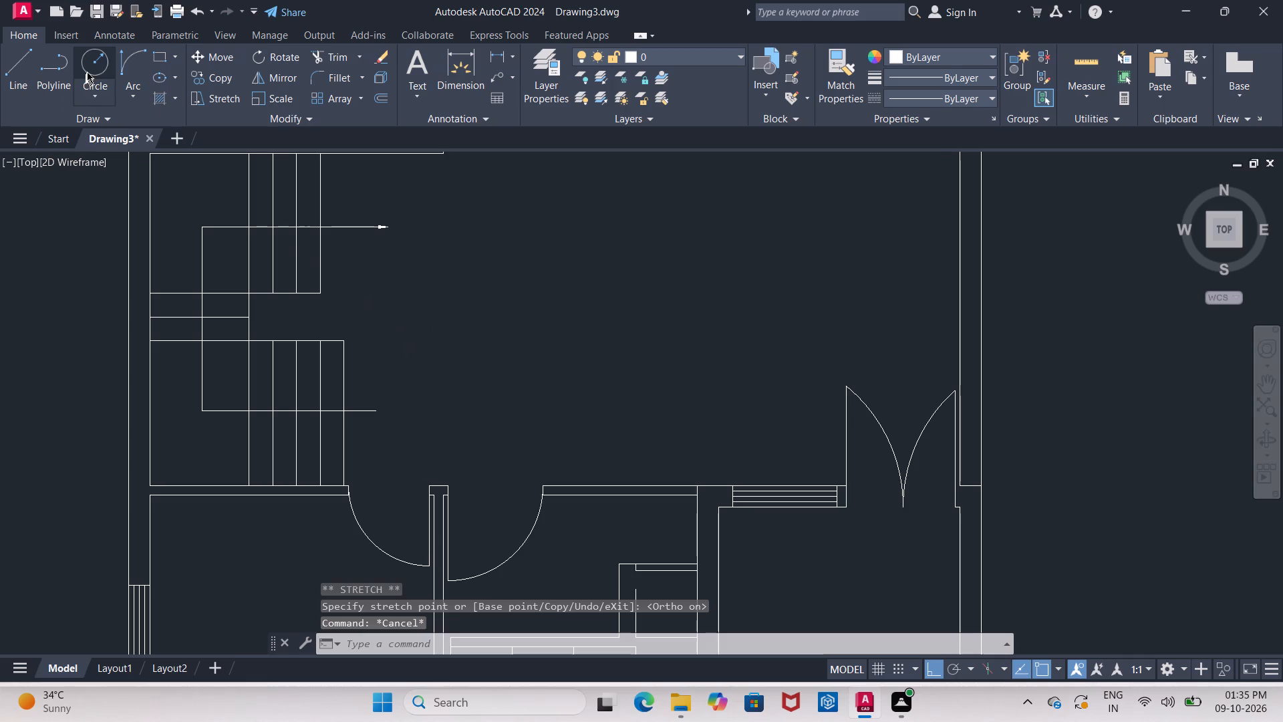
click(89, 68)
middle_drag(410, 394, 409, 357)
scroll(407, 361, up, 3)
middle_drag(407, 361, 417, 300)
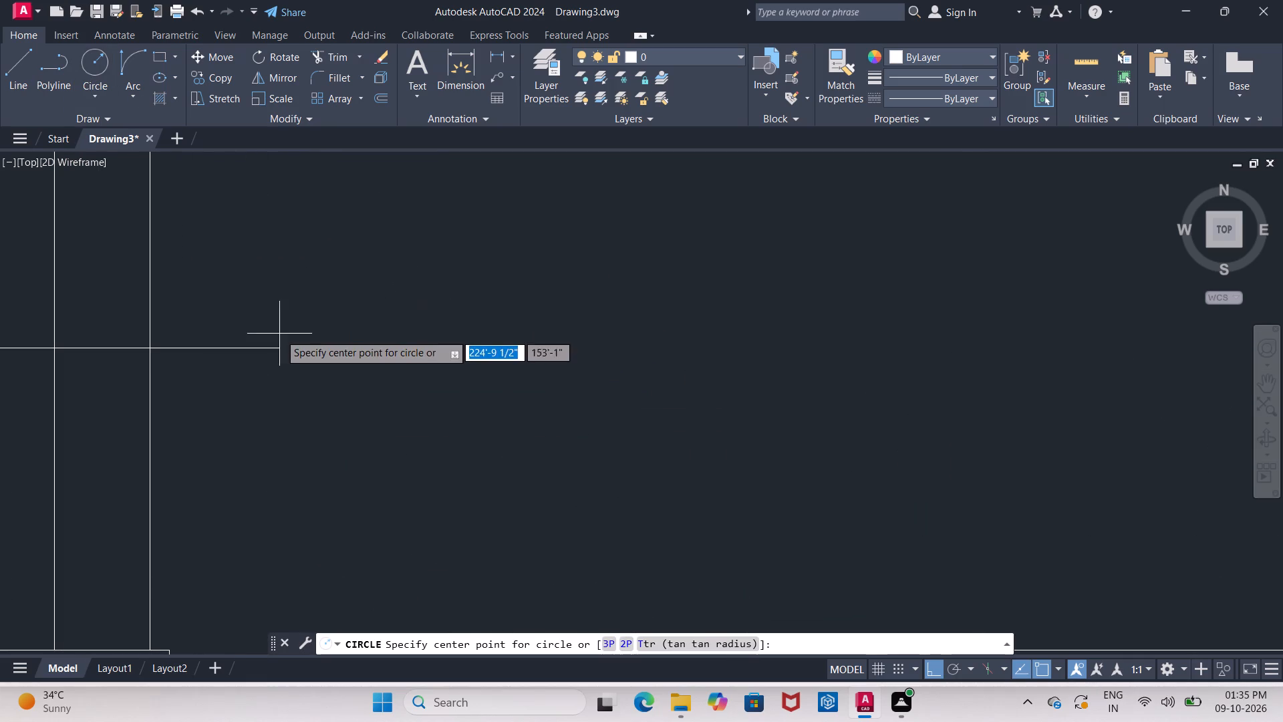
click(276, 349)
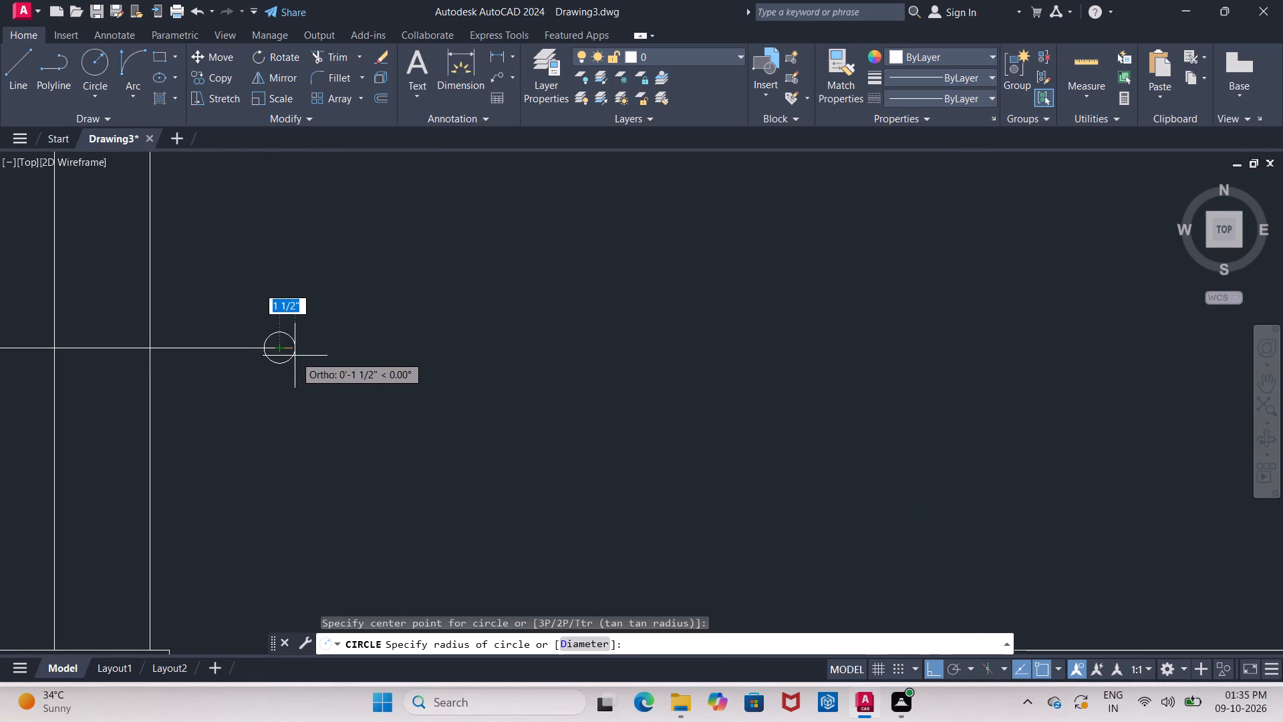
scroll(299, 358, down, 2)
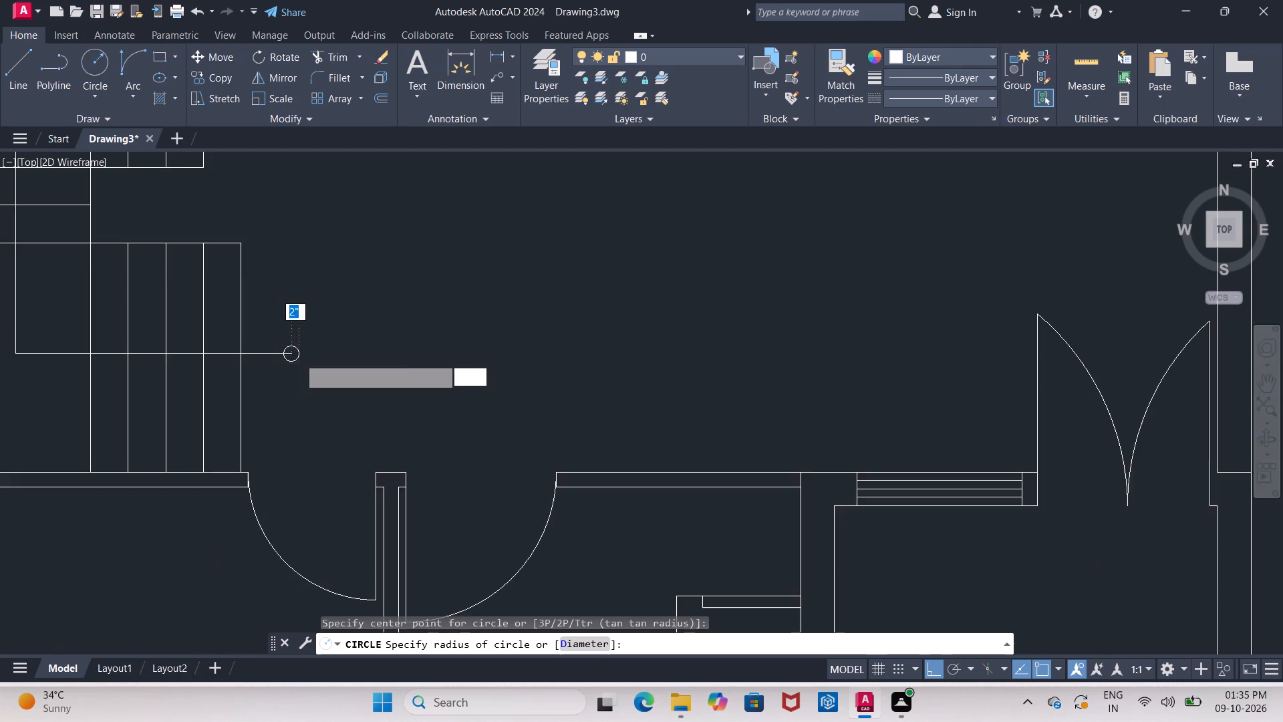
scroll(299, 358, down, 1)
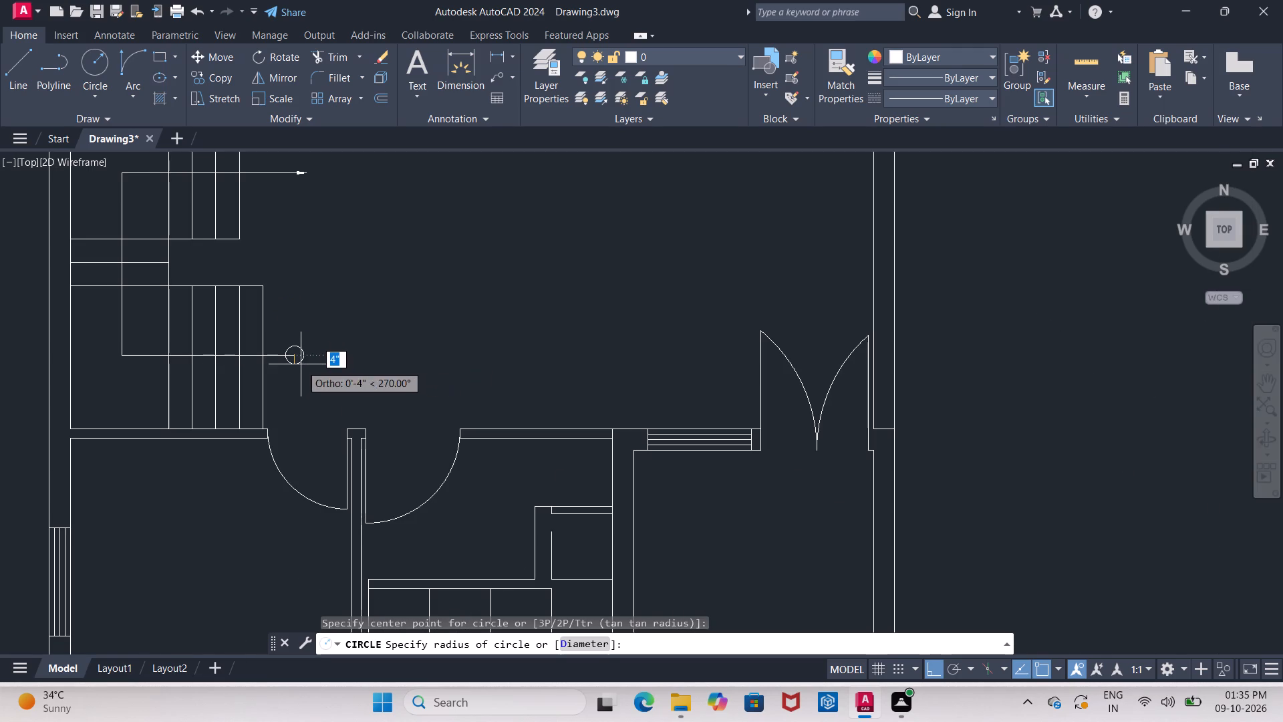
click(301, 364)
middle_drag(359, 376, 317, 373)
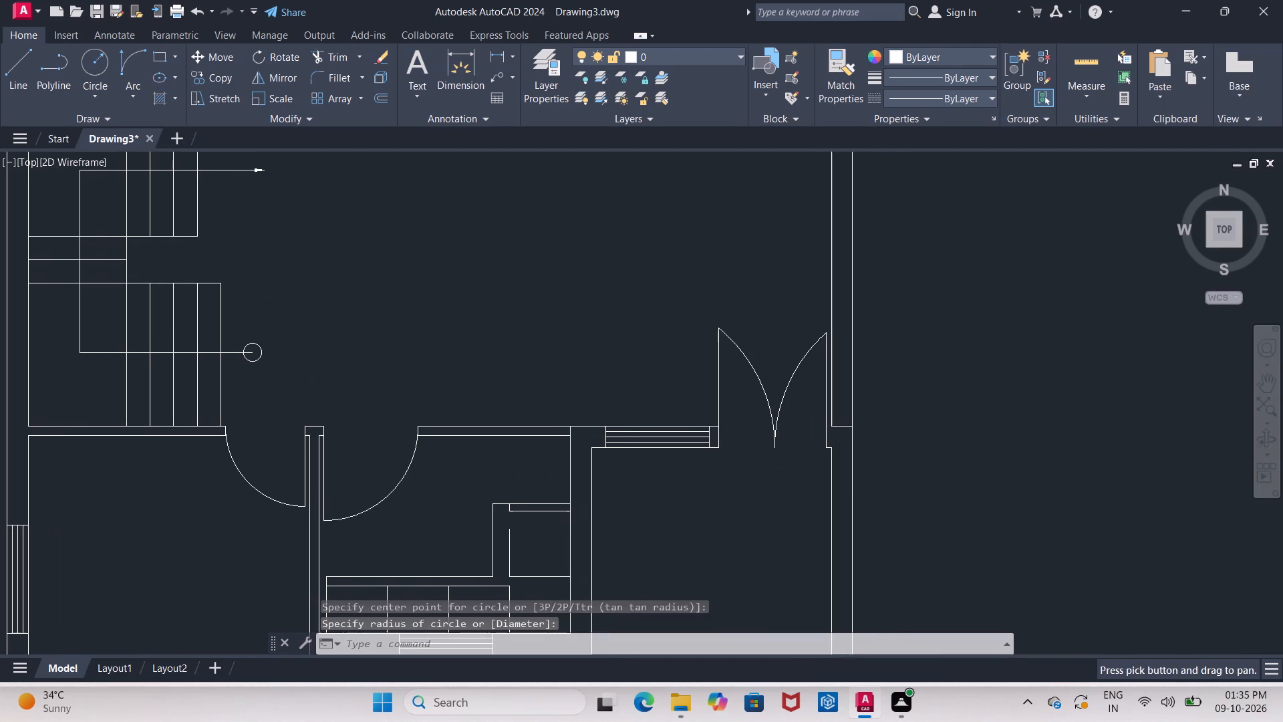
key(Escape)
Move the circle from its west quadrant onto the guide line's east endpoint, so the line ends at its edge.
scroll(294, 368, up, 3)
middle_drag(293, 366, 321, 383)
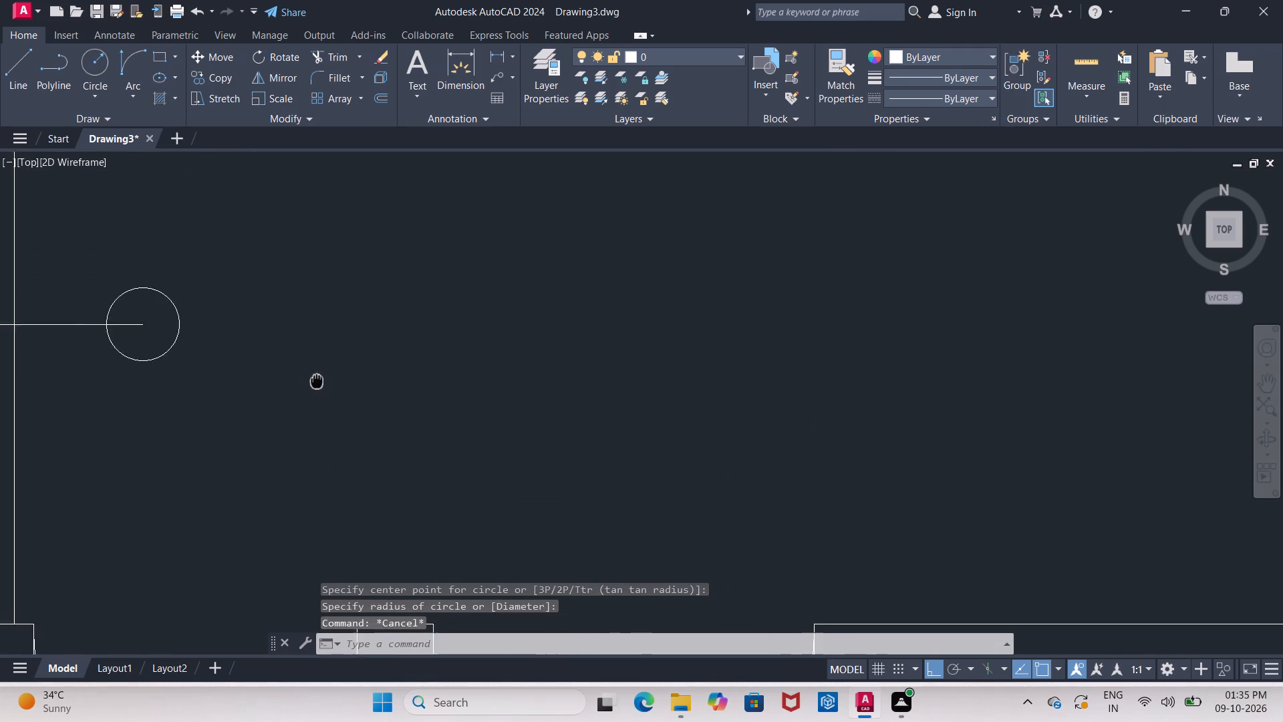
middle_drag(321, 383, 323, 383)
click(124, 311)
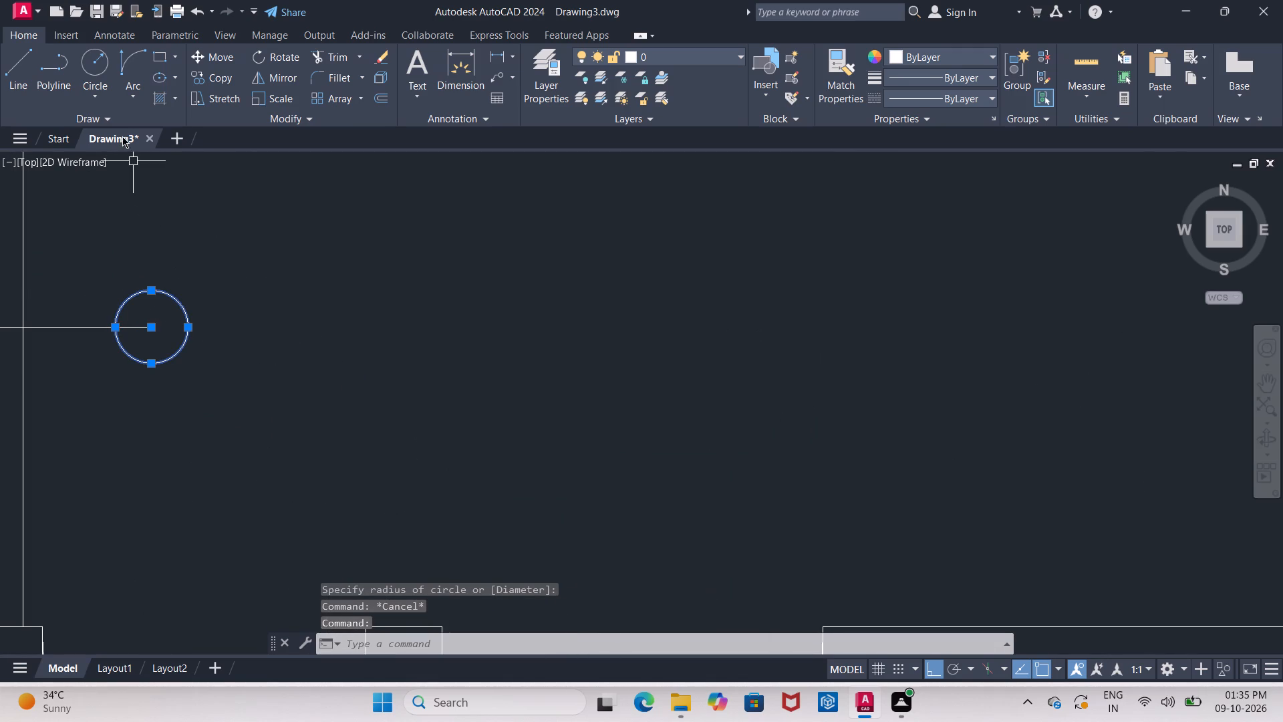
click(219, 57)
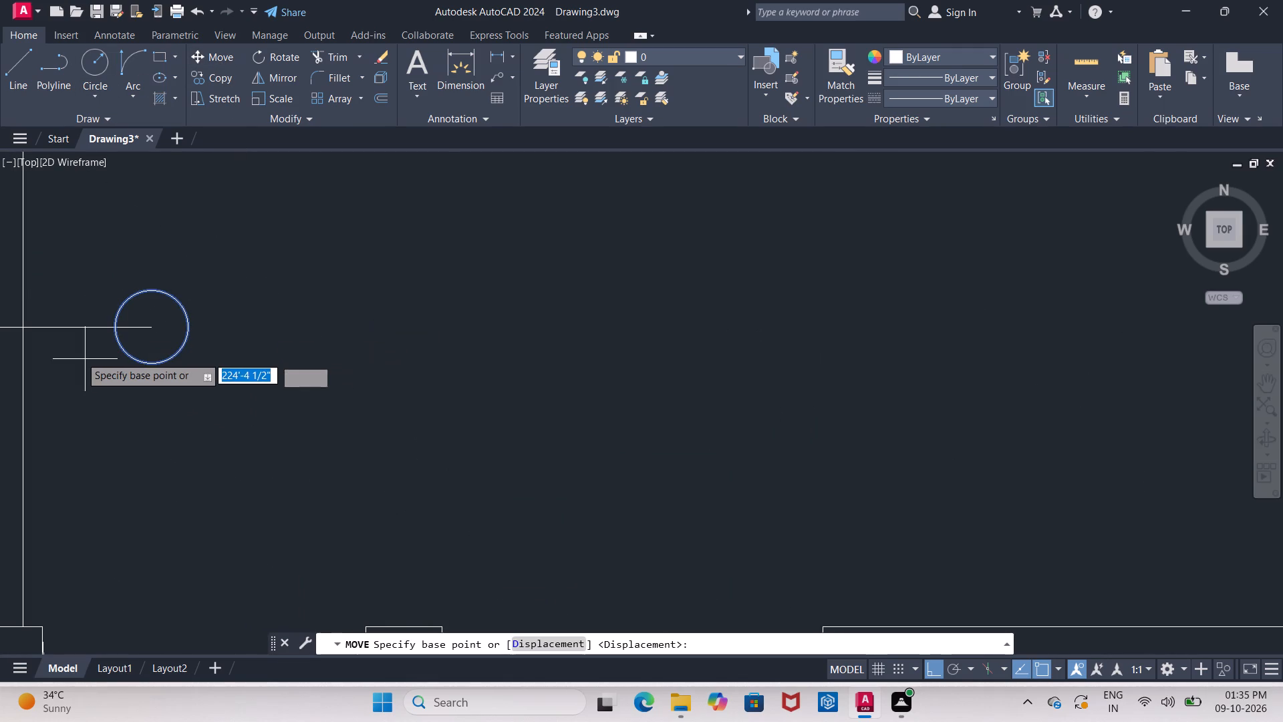
scroll(91, 351, up, 3)
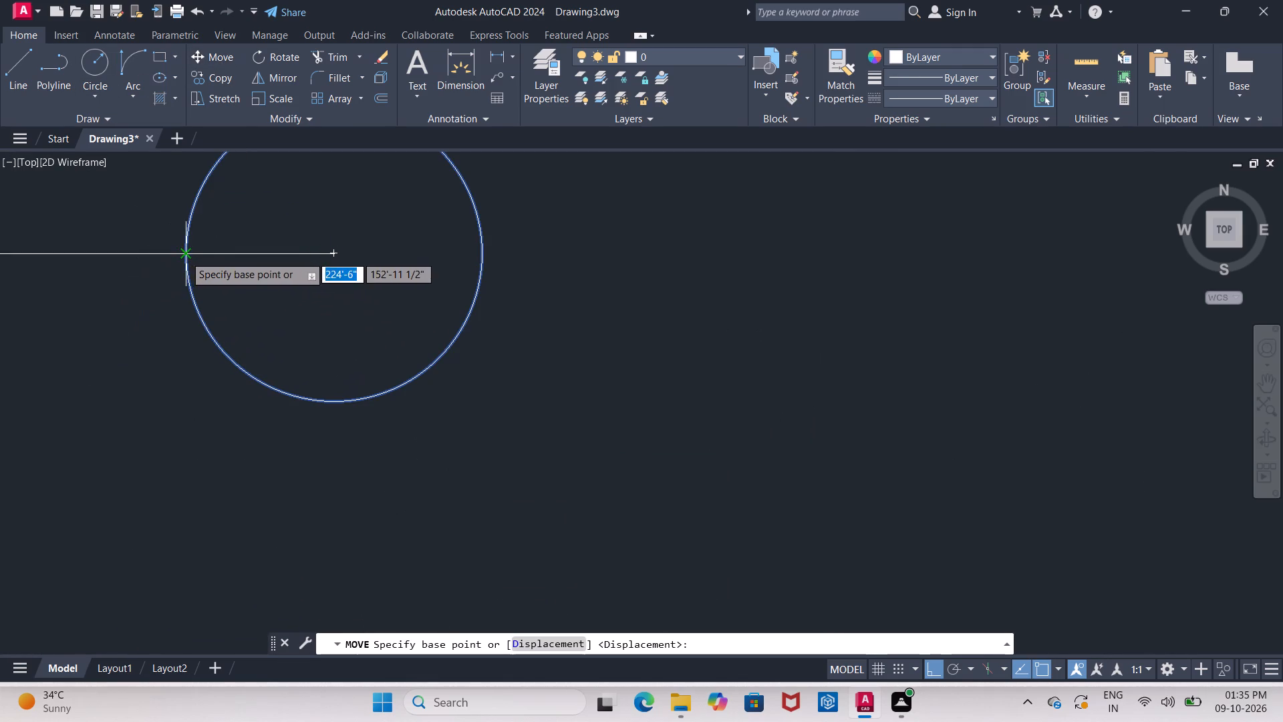
click(184, 255)
click(336, 256)
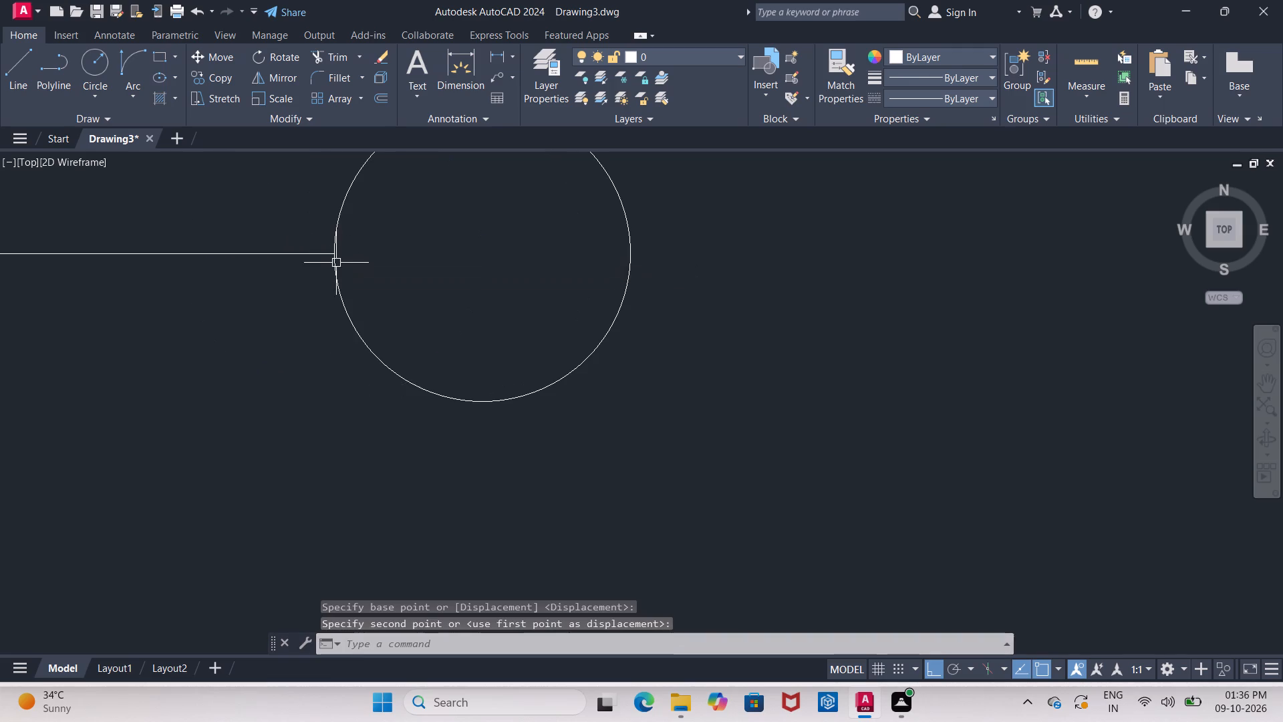
scroll(331, 292, down, 3)
scroll(307, 379, down, 4)
middle_drag(434, 356, 357, 383)
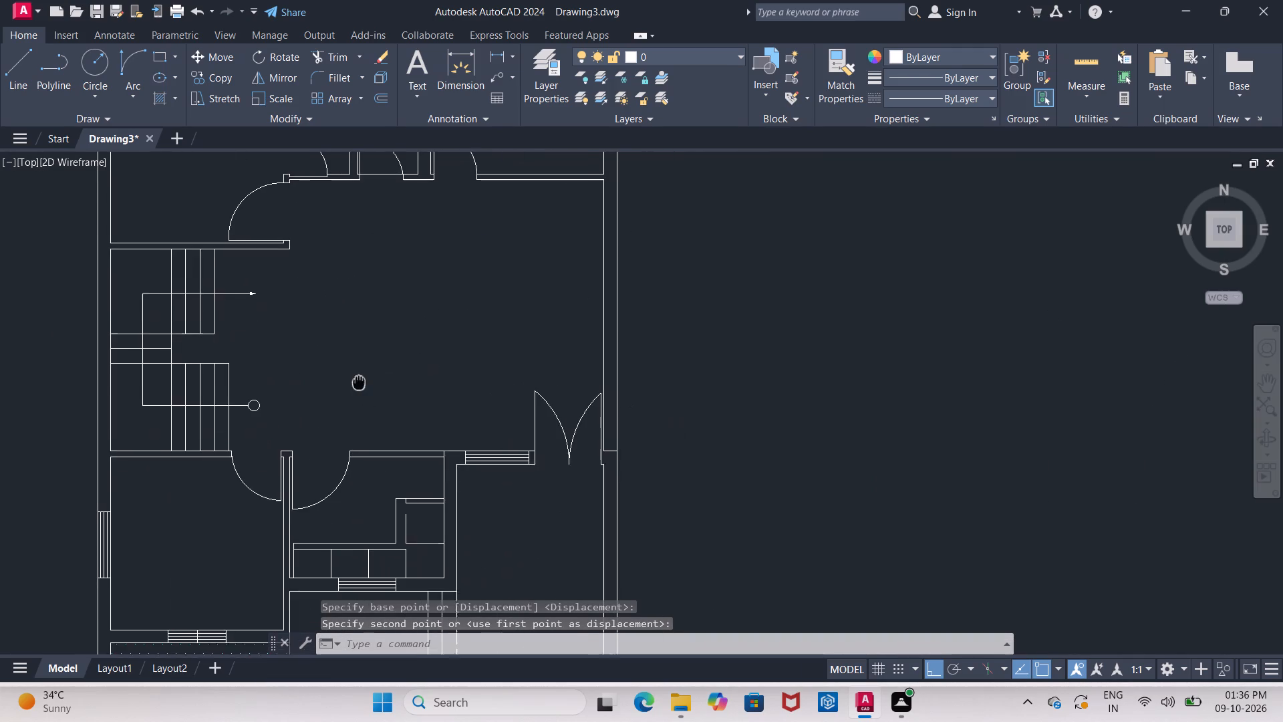
middle_drag(357, 383, 354, 385)
key(Escape)
middle_drag(352, 385, 238, 404)
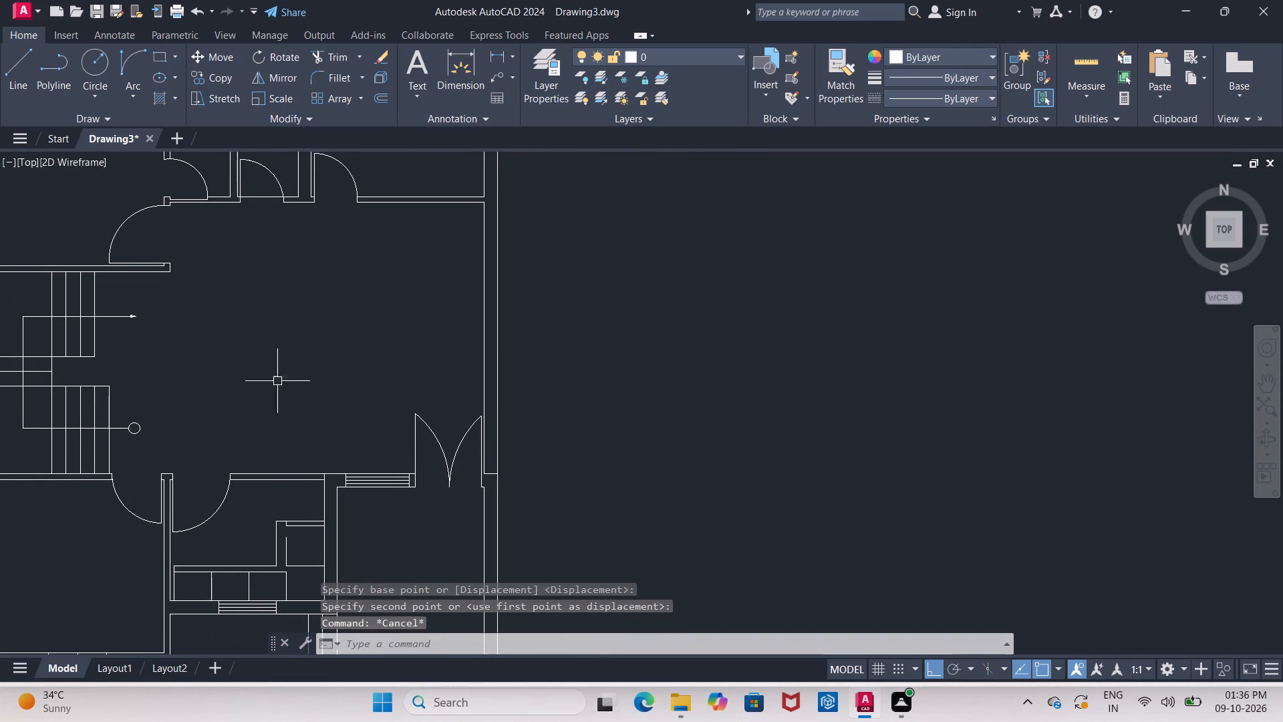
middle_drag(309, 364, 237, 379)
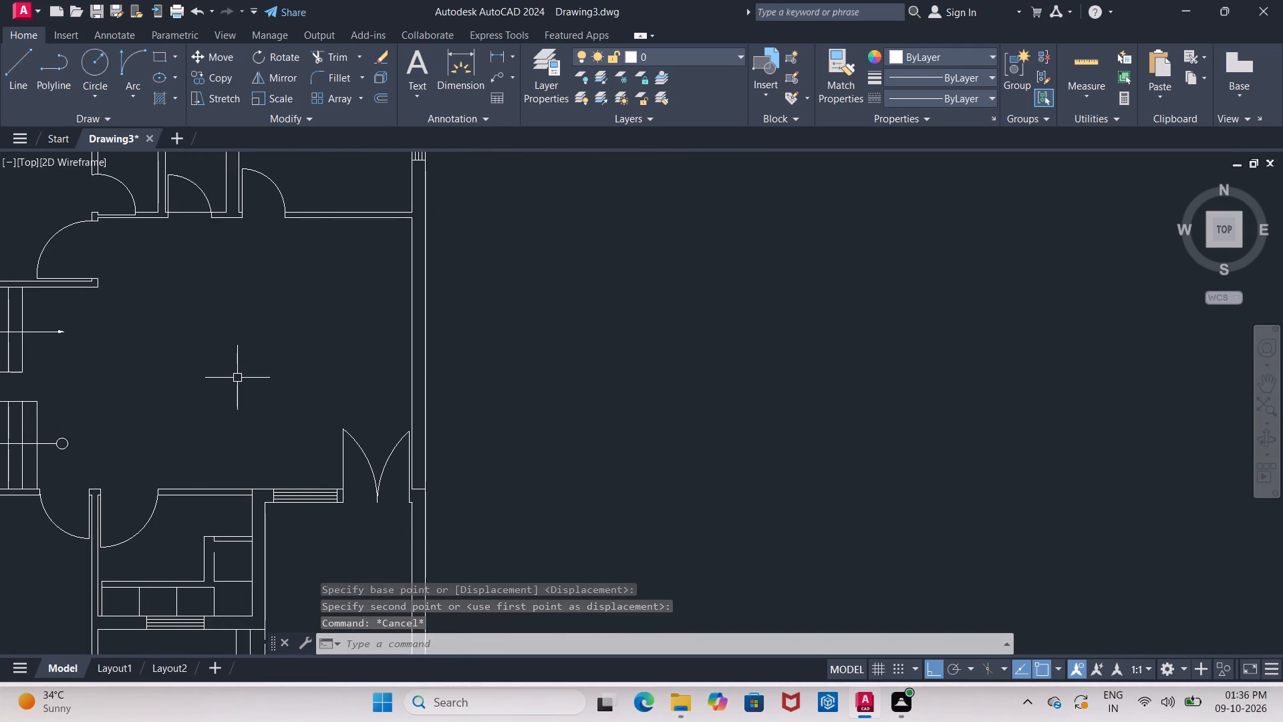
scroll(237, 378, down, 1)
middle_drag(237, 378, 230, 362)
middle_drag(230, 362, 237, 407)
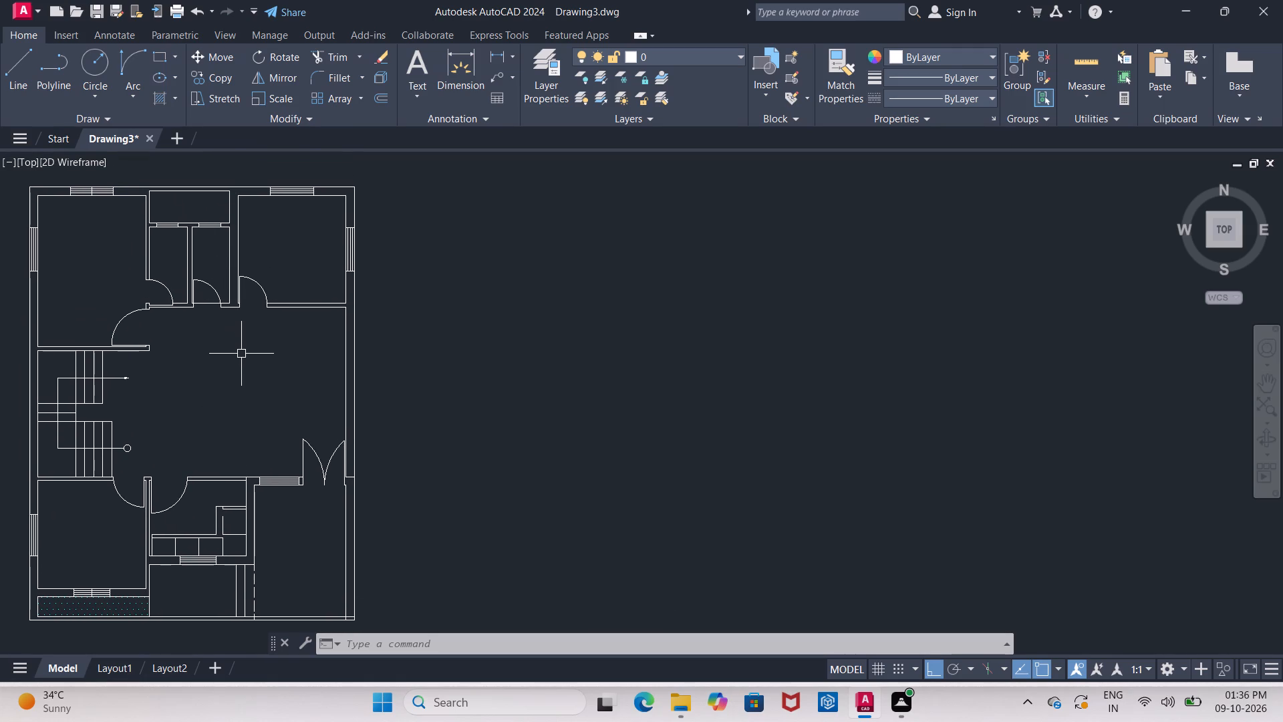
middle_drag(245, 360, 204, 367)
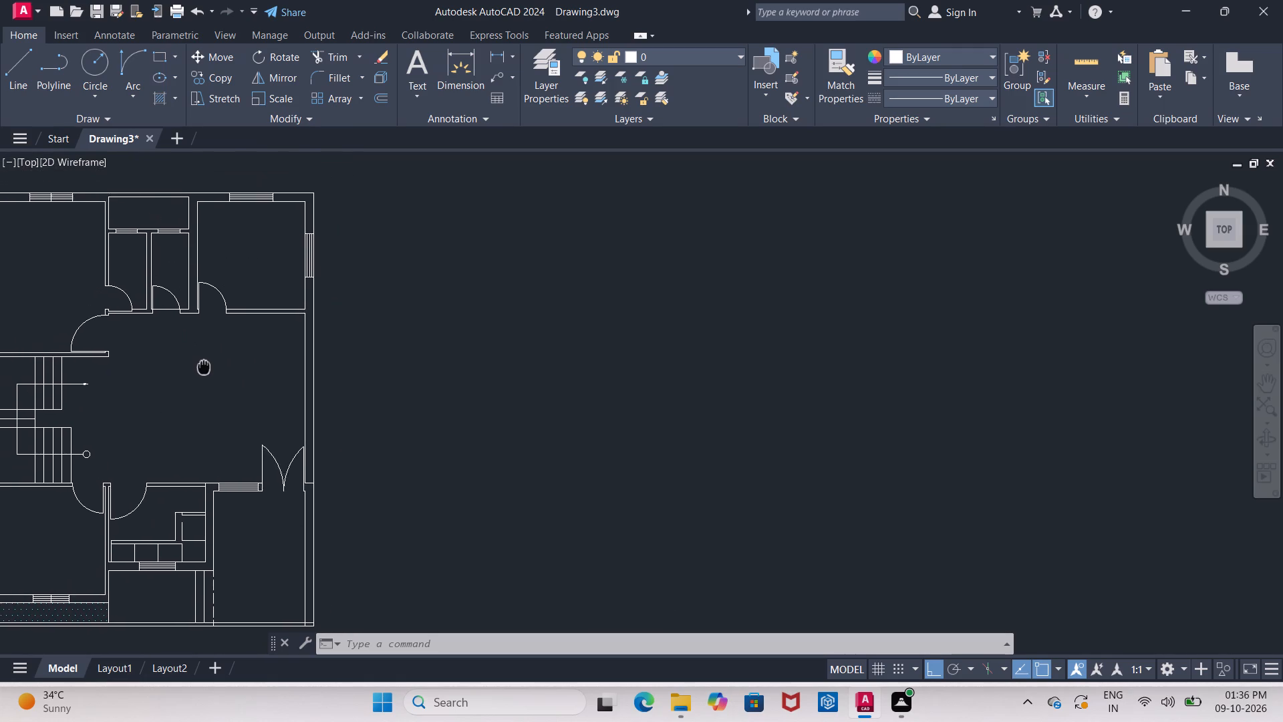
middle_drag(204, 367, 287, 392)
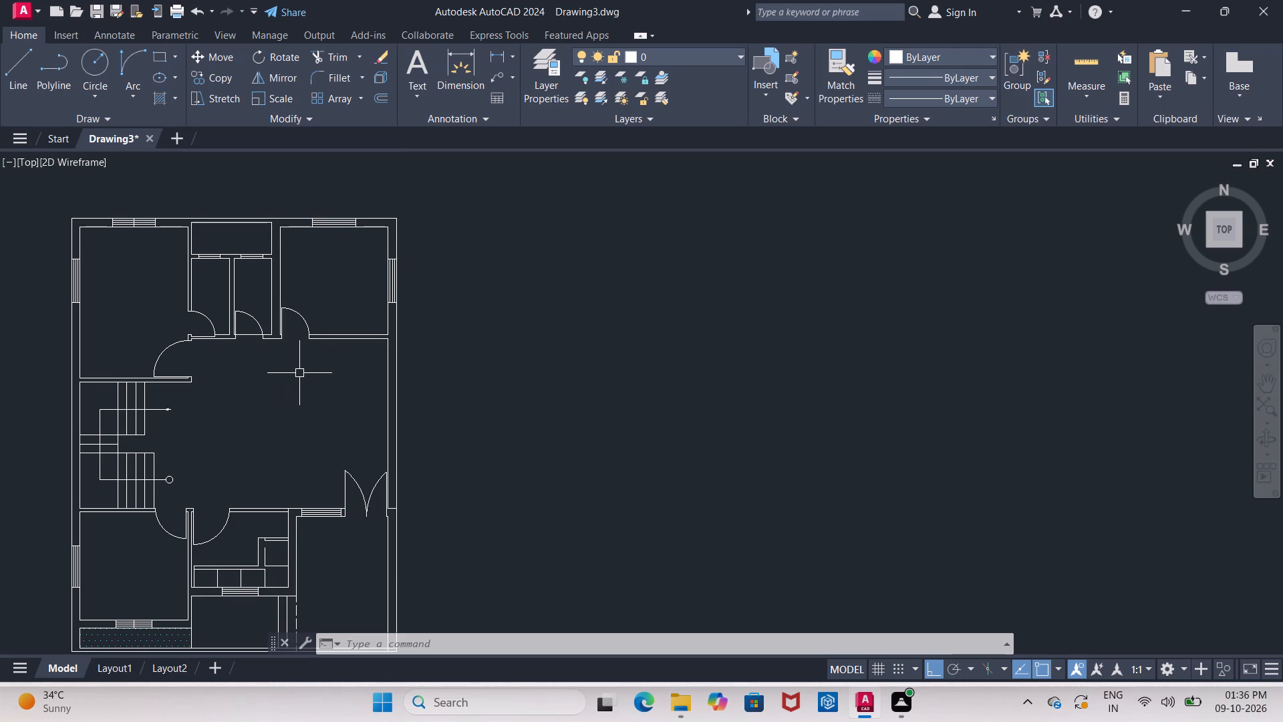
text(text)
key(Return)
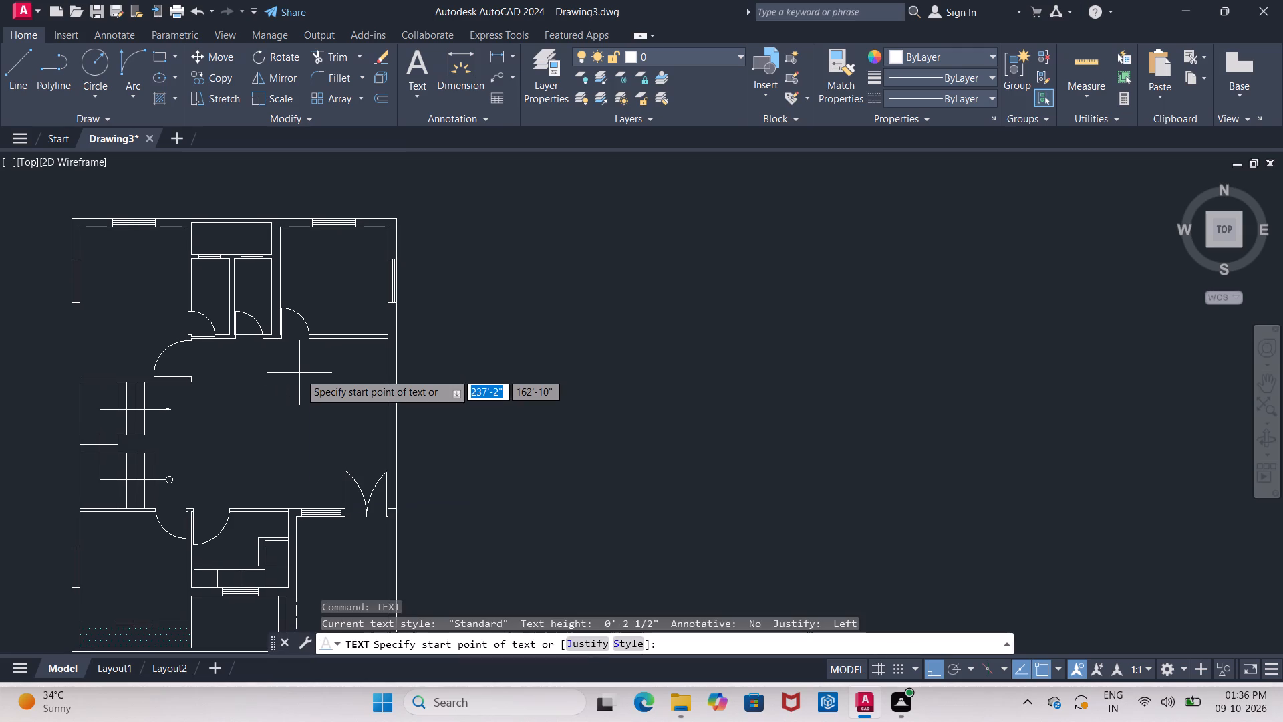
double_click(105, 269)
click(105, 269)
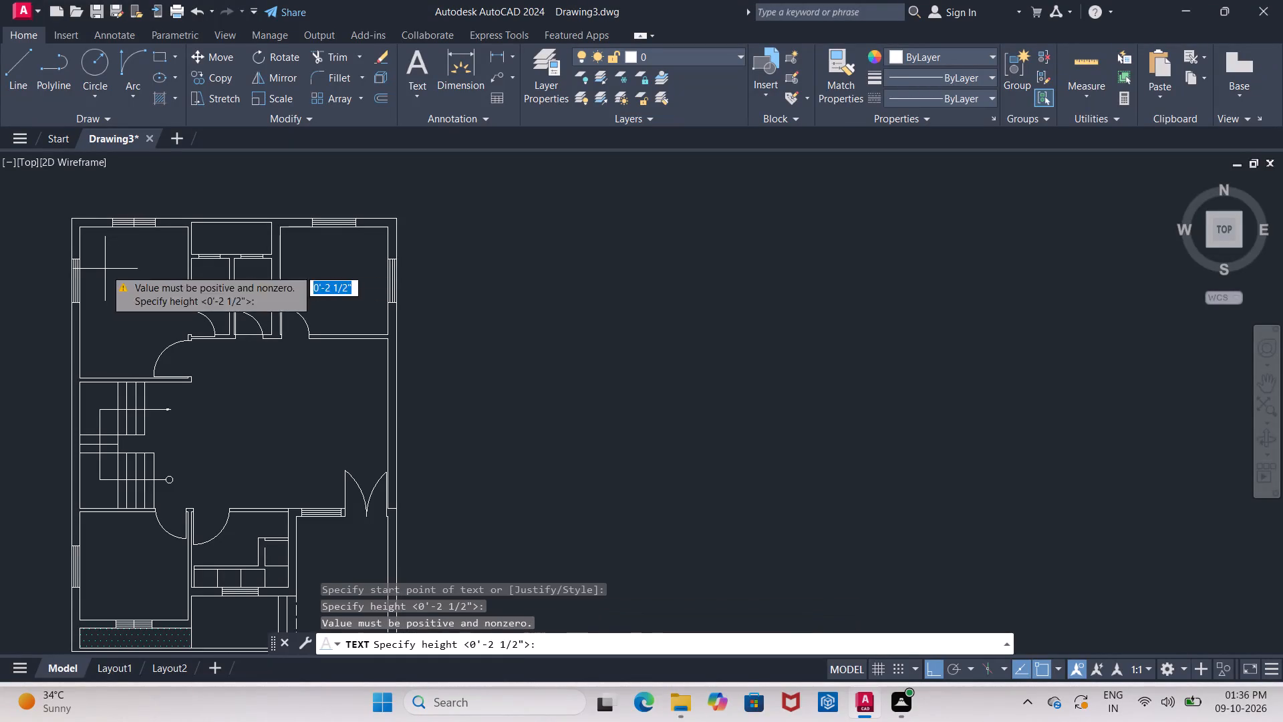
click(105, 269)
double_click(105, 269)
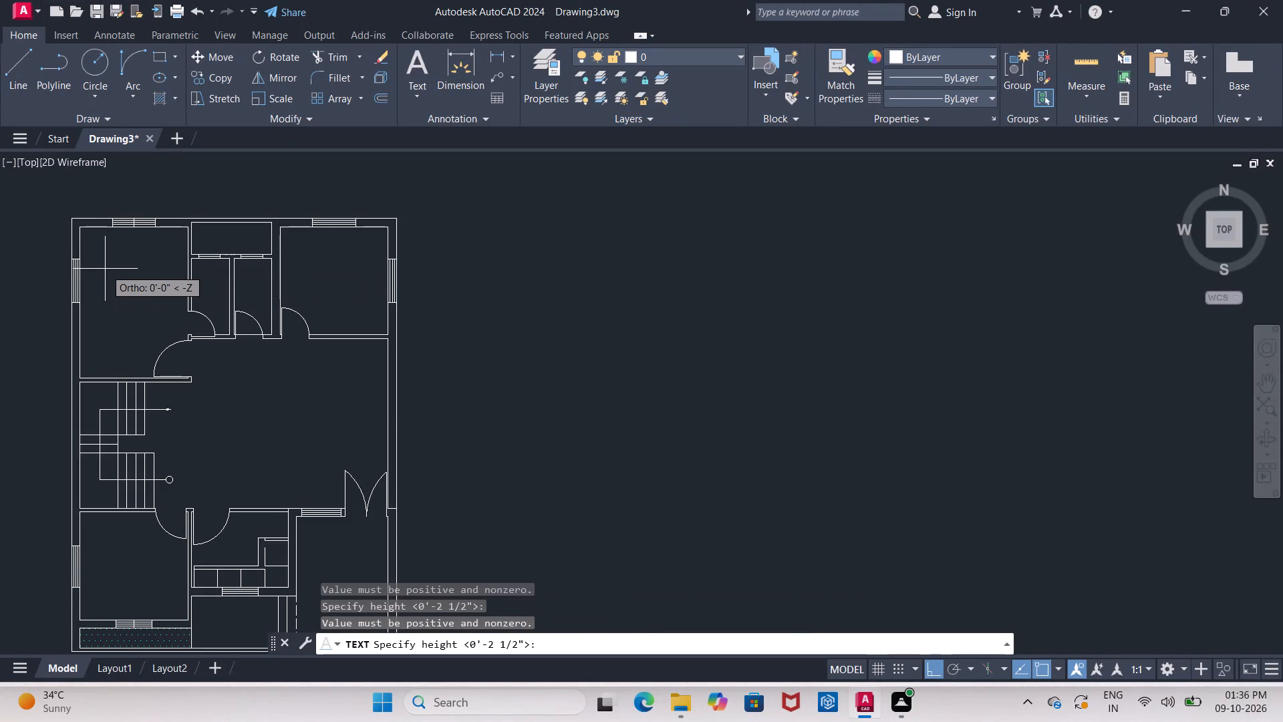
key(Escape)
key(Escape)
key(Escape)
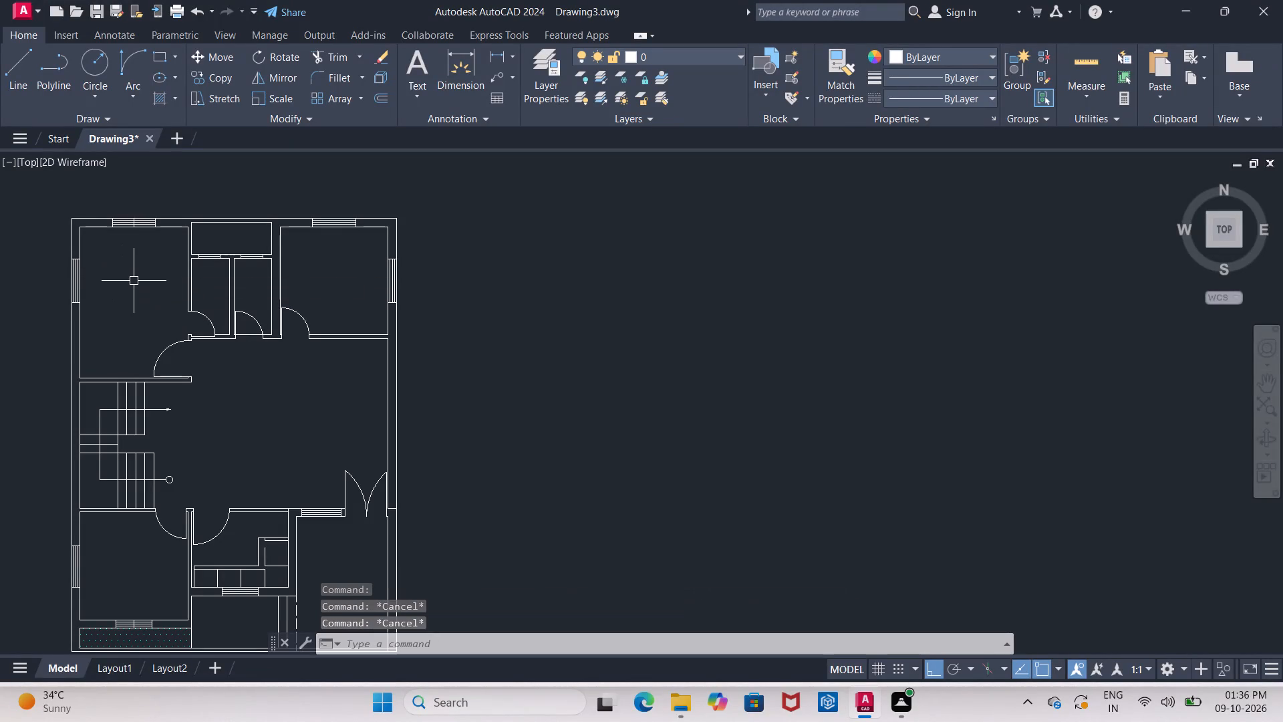
Place unrotated single-line text about 11" high reading "BED ROOM" in the northwest room.
text(text)
key(Return)
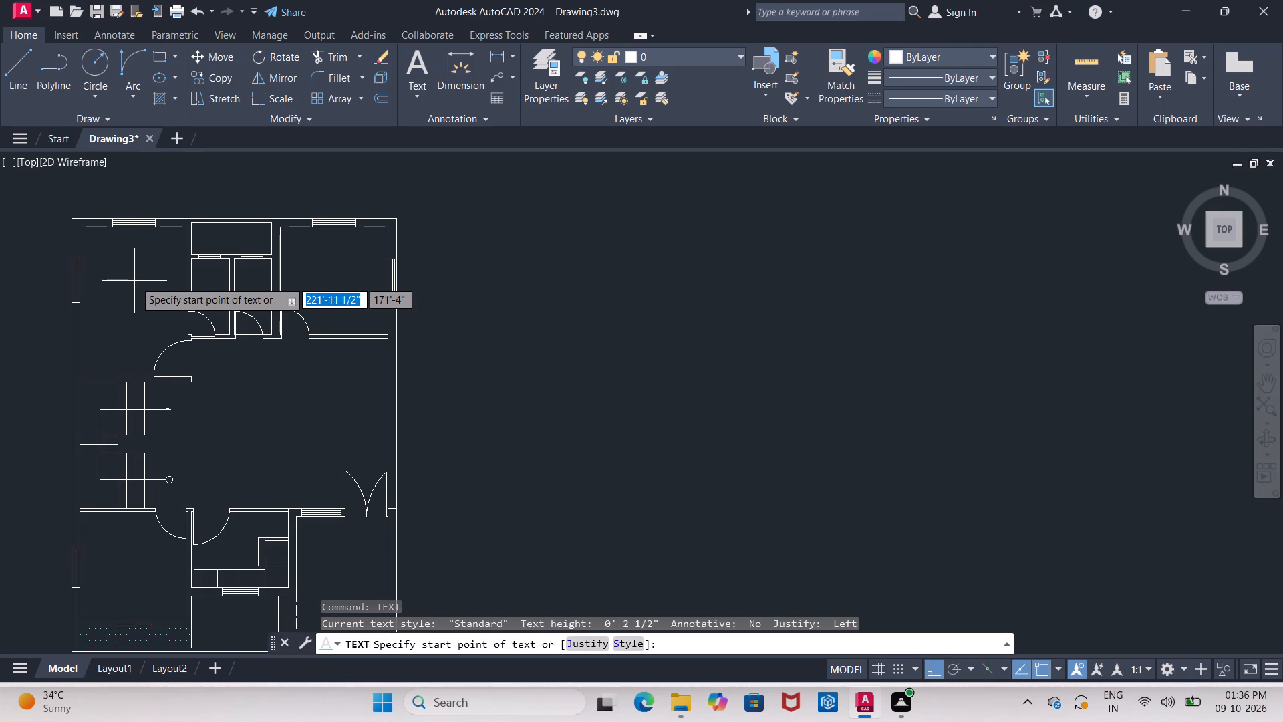
double_click(120, 269)
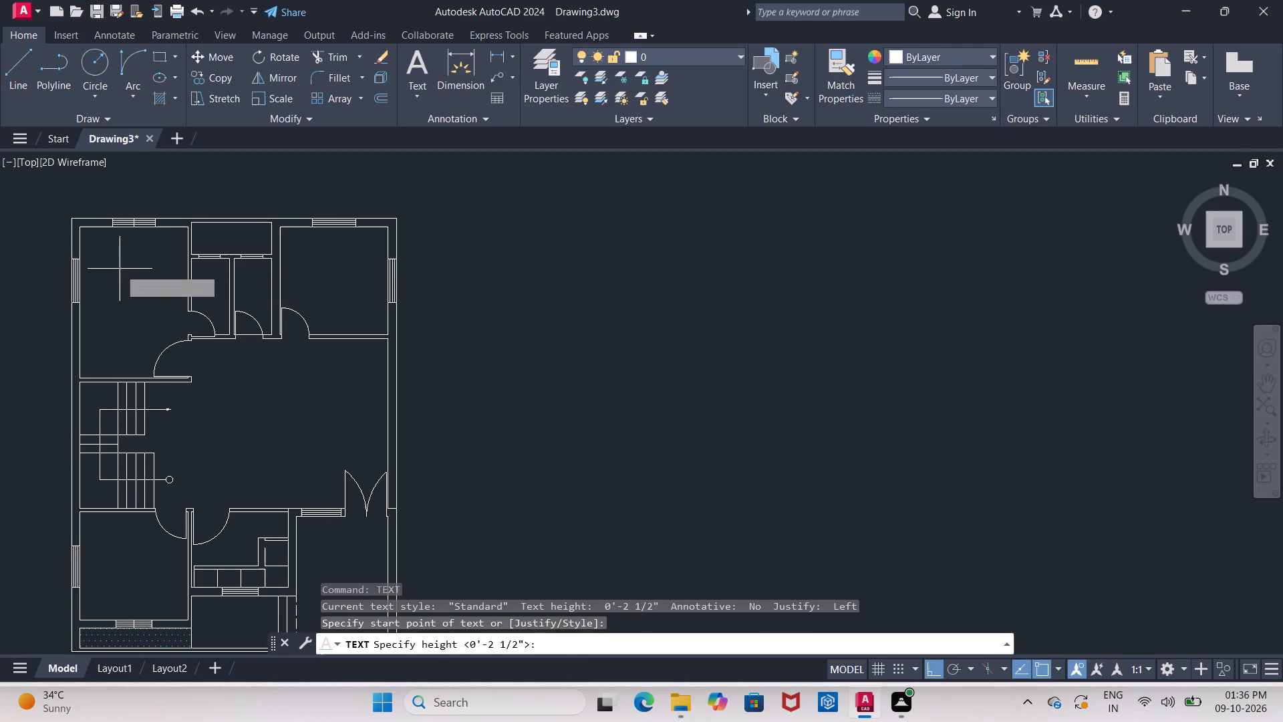
click(120, 269)
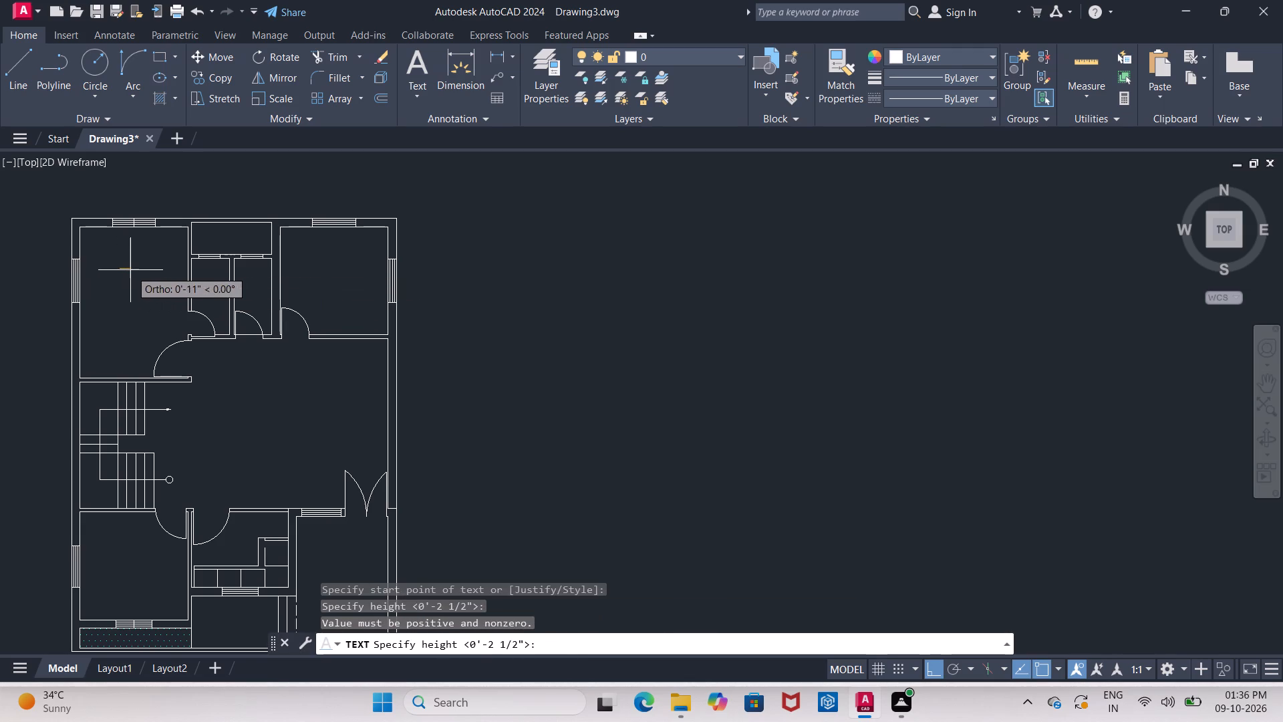
double_click(130, 270)
click(130, 270)
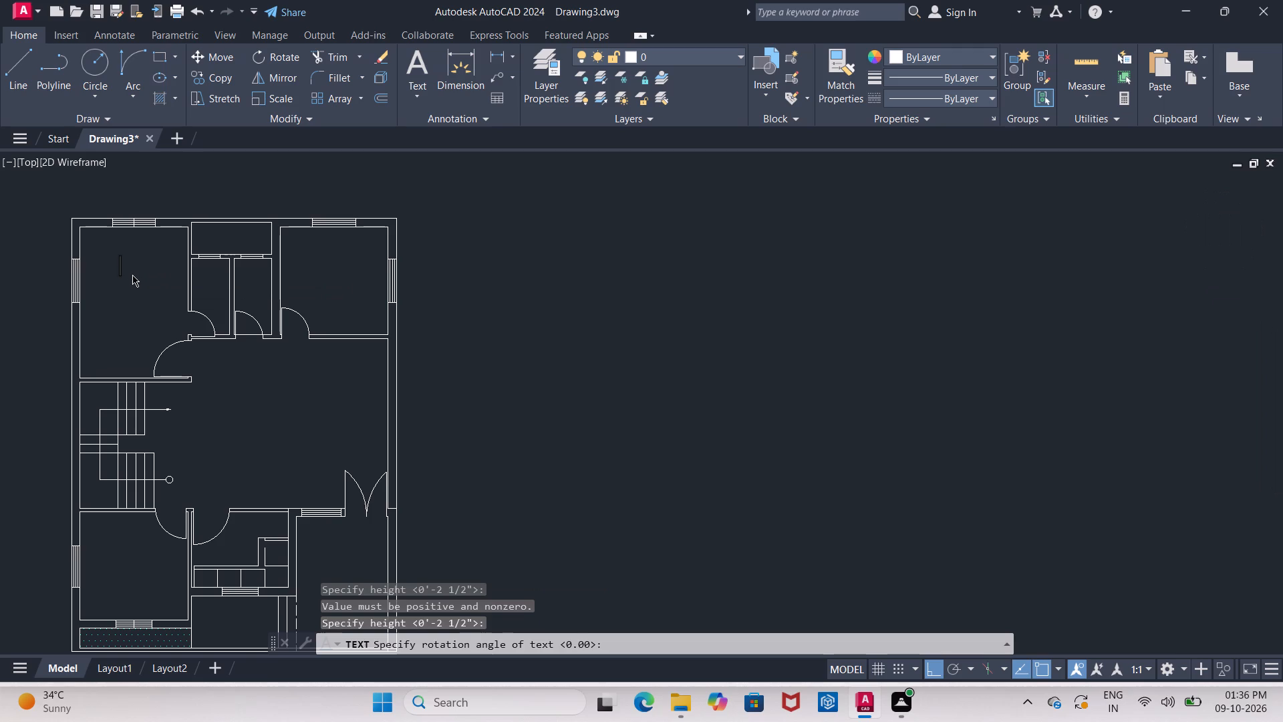
text(BED)
key(space)
key(space)
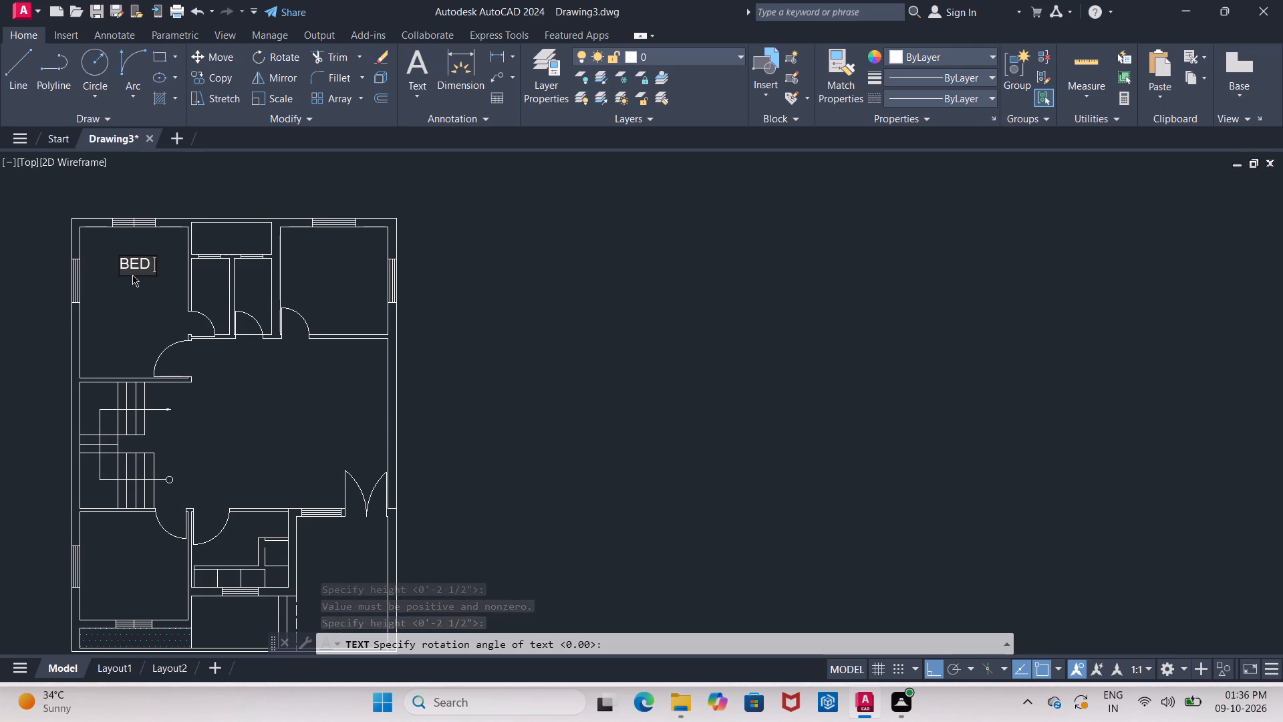
key(BackSpace)
text(ROO)
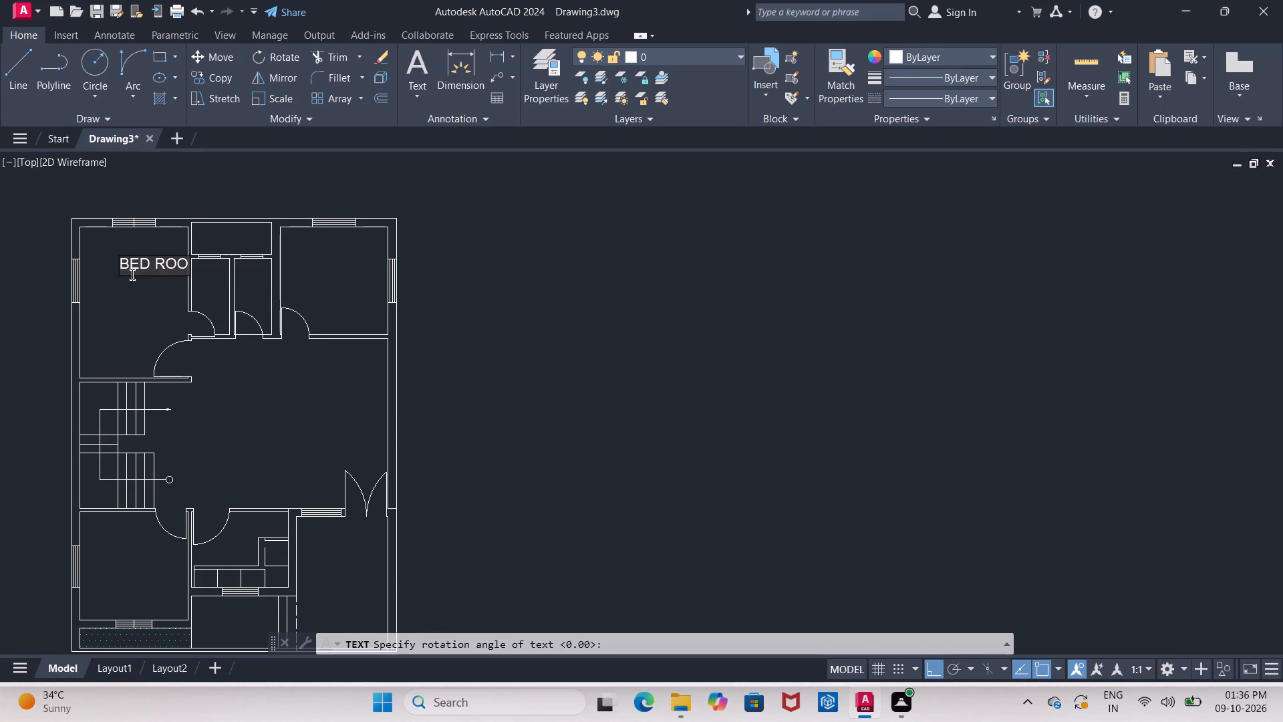
key(m)
key(Return)
Add the size line 10'0"X14'0", indented by one space, under the BED ROOM label.
key(space)
text(10'0")
key(x)
text(14)
key(apostrophe)
key(minus)
key(BackSpace)
text(0")
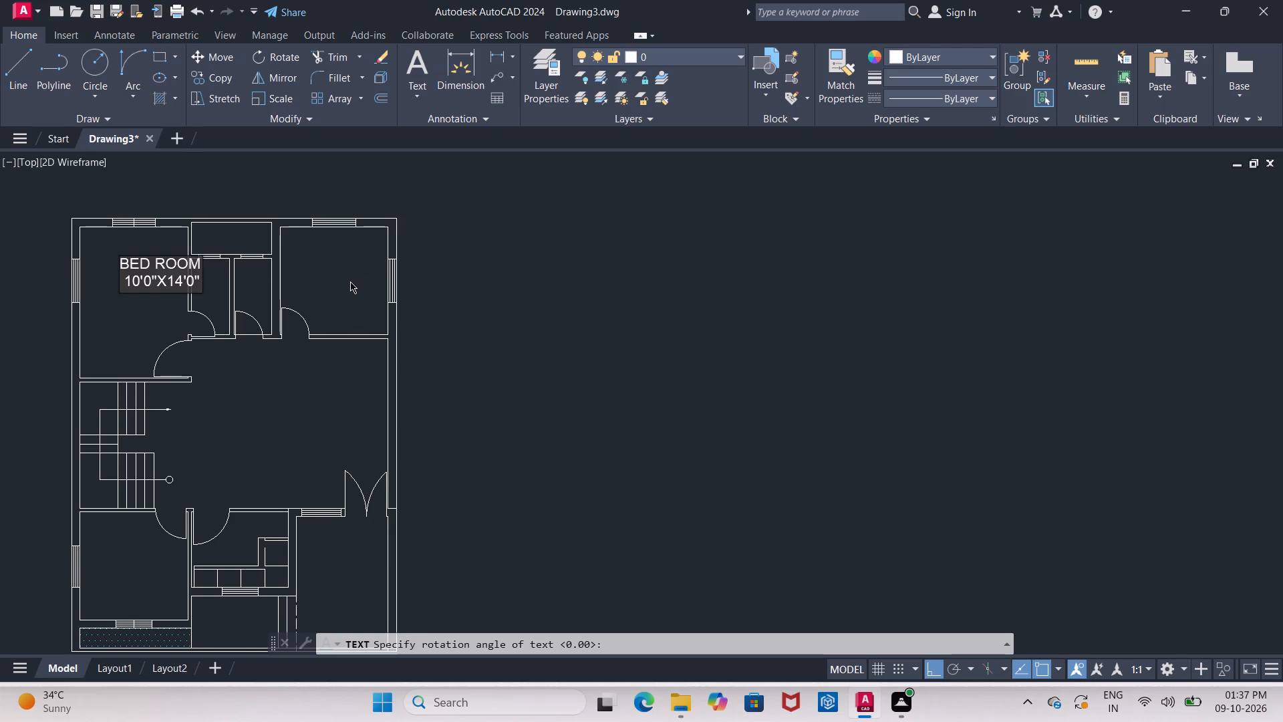
Label the narrow space north of the two small rooms "O.T.S" with the size 7'10"X3'0" on a second line.
scroll(234, 230, up, 1)
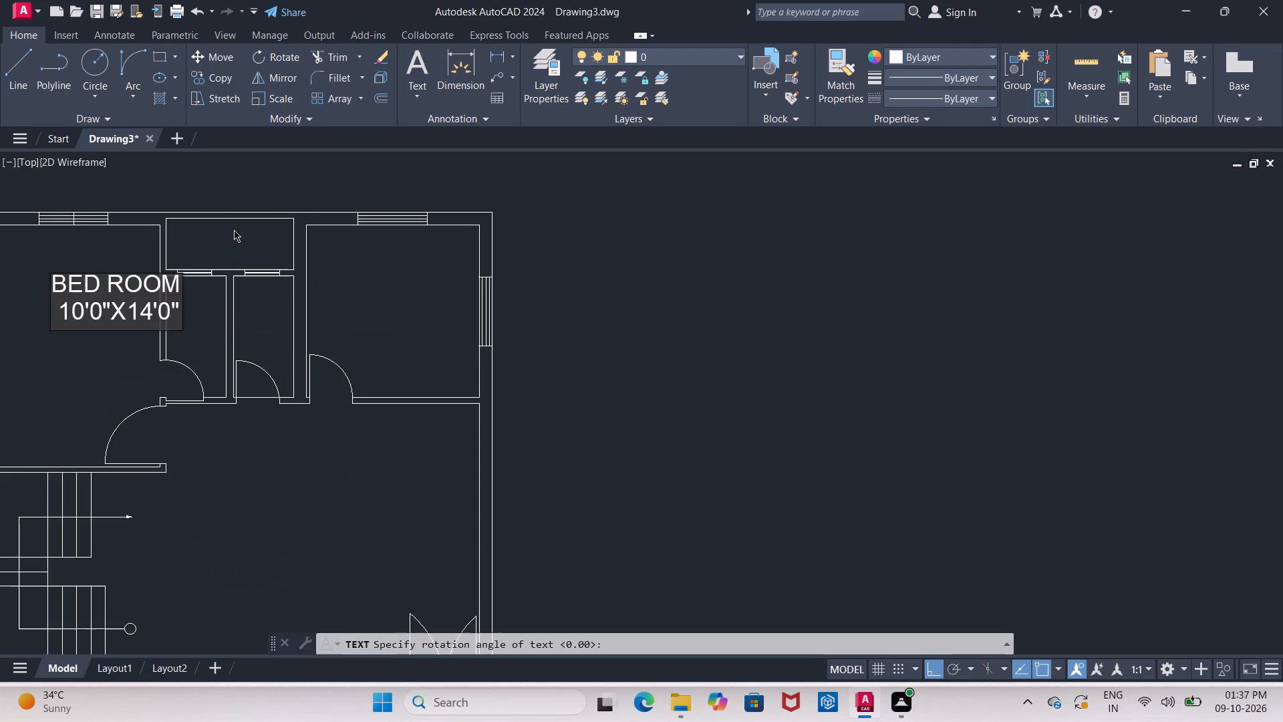
click(211, 231)
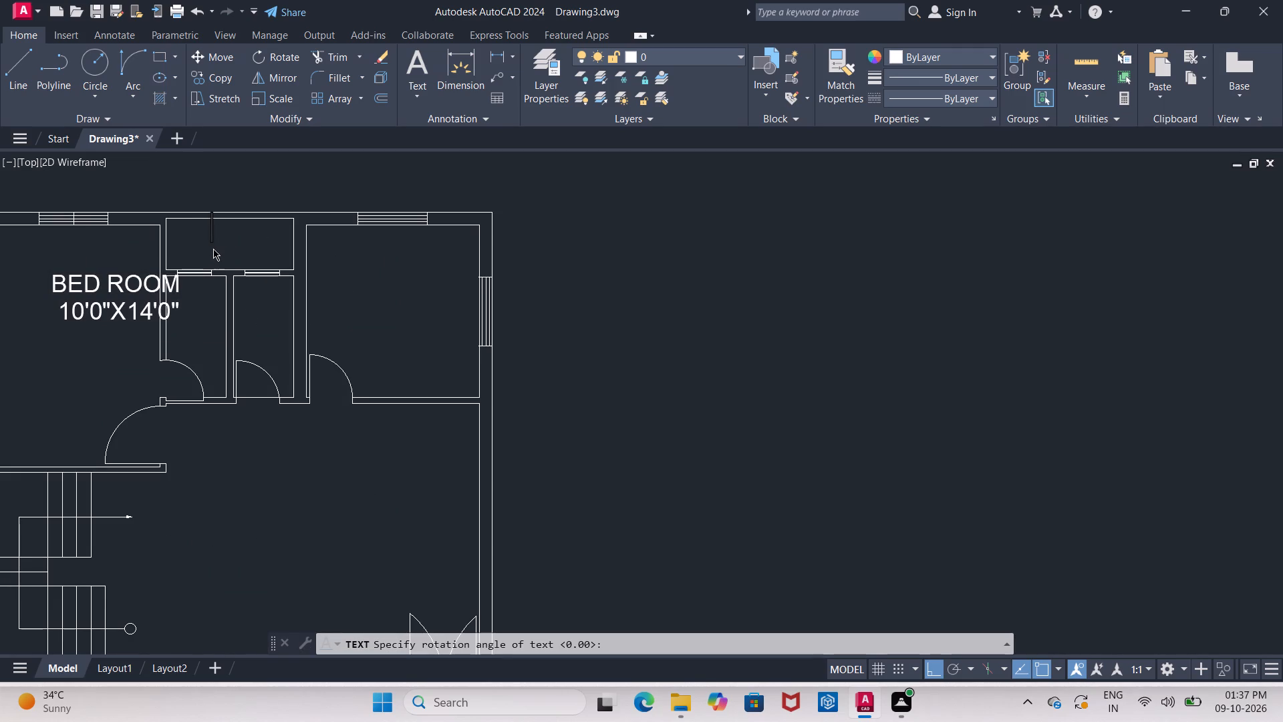
text(O,)
key(BackSpace)
text(.T.)
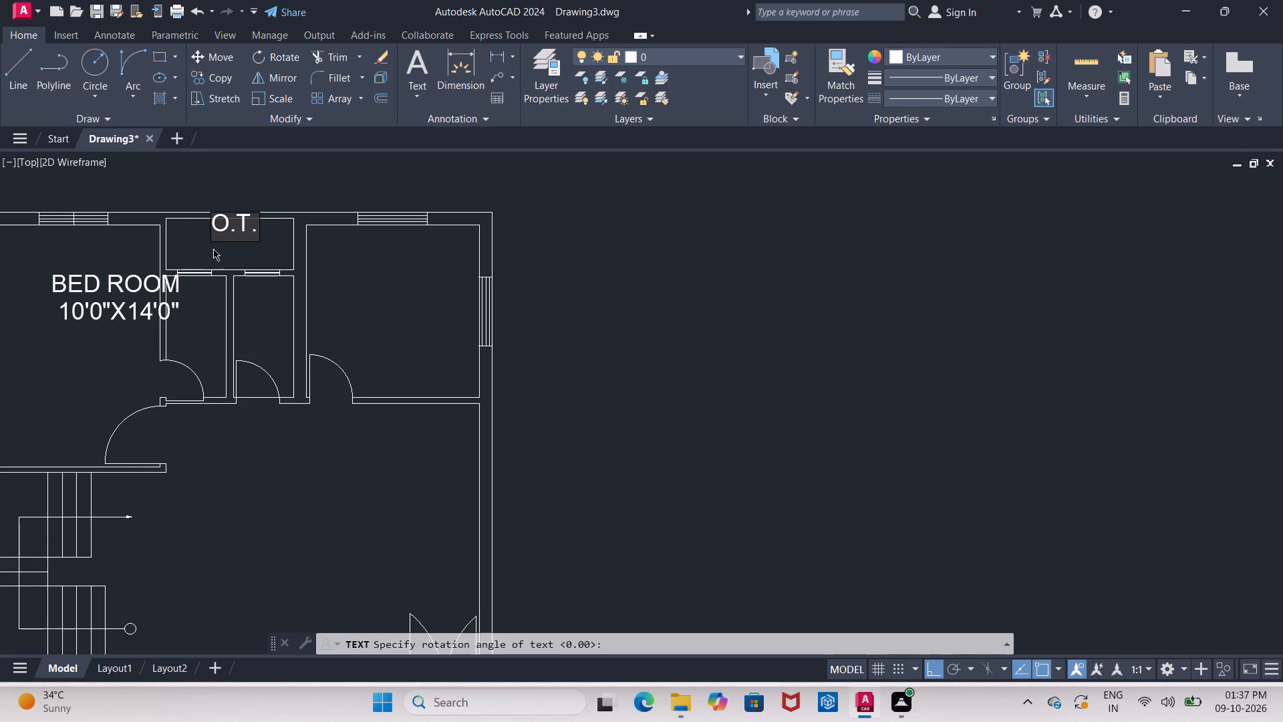
key(s)
key(Return)
key(7)
key(apostrophe)
text(10")
text(X3)
key(apostrophe)
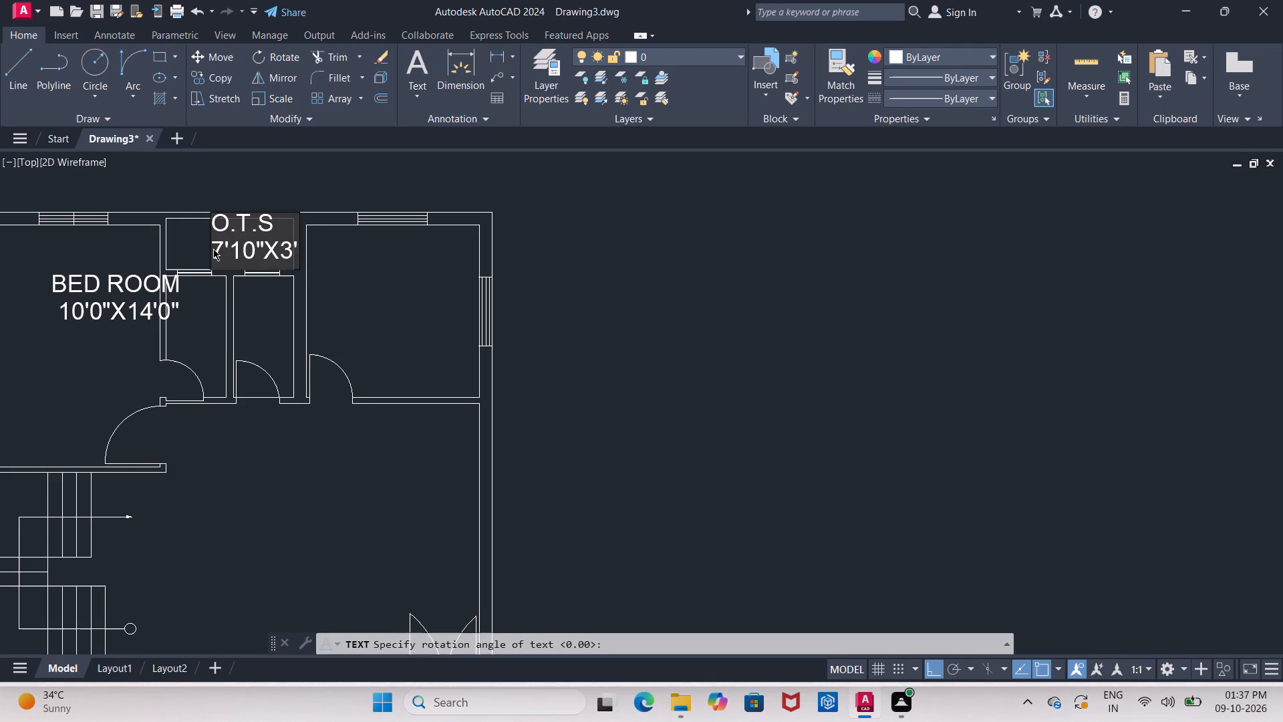
text(0")
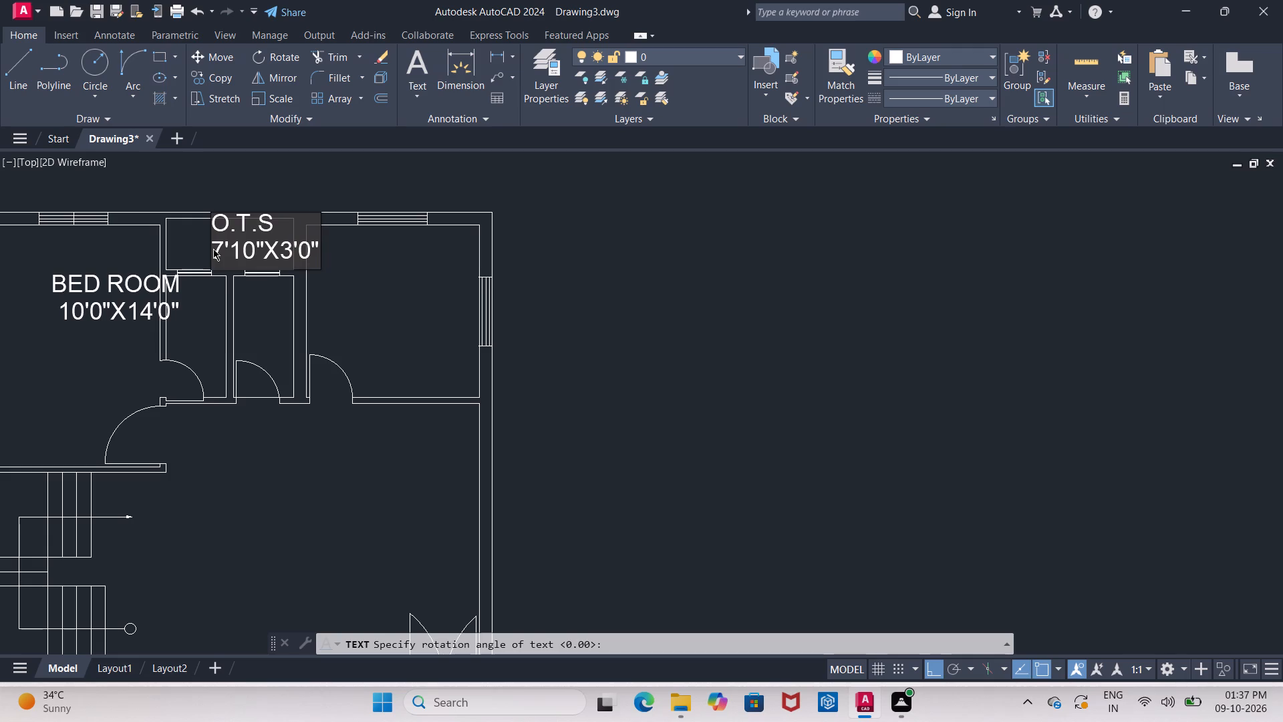
Label the eastern of the two small rooms south of the O.T.S "BATH" with the size 3'6"X7'1" on a second line.
middle_drag(356, 300, 185, 225)
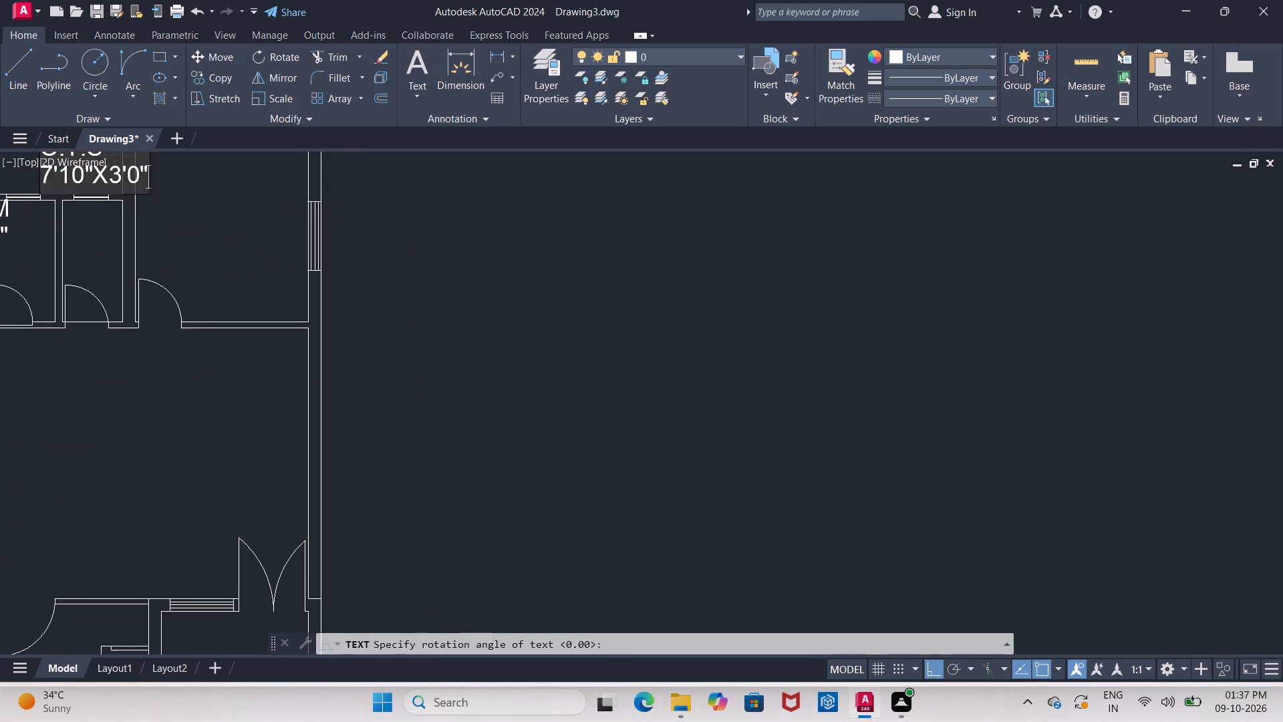
middle_drag(189, 239, 198, 237)
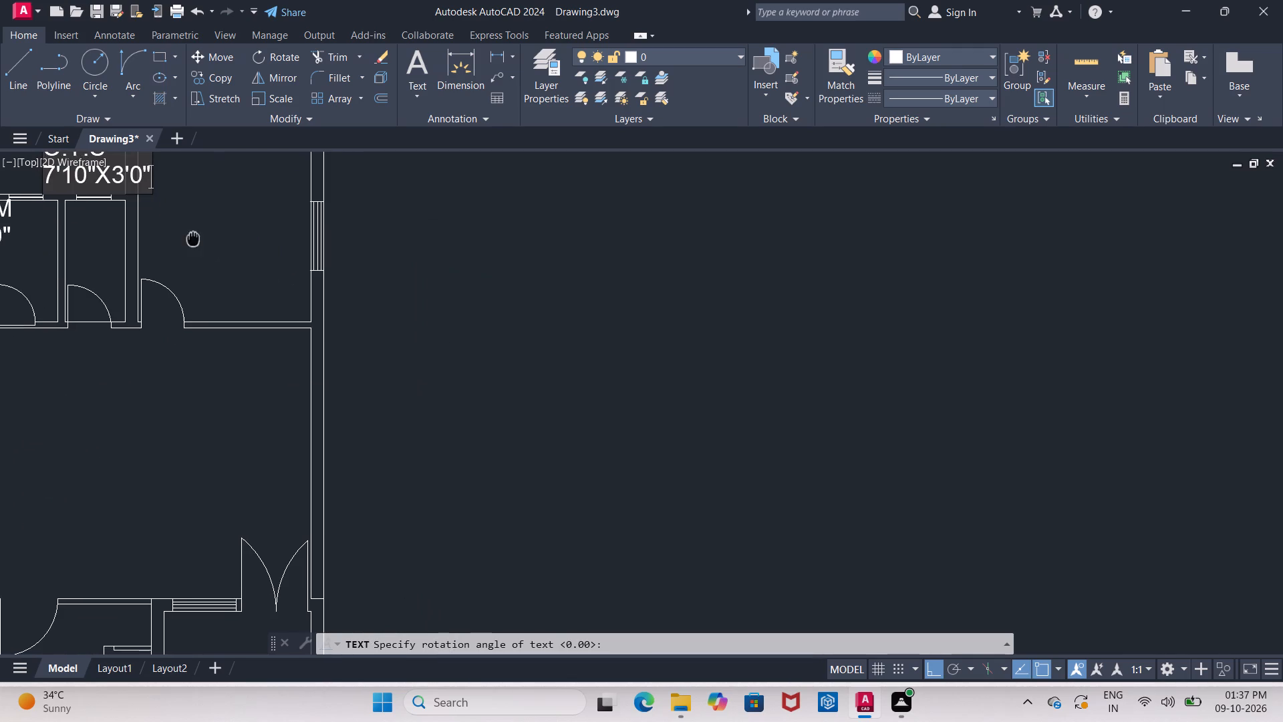
middle_drag(198, 237, 369, 204)
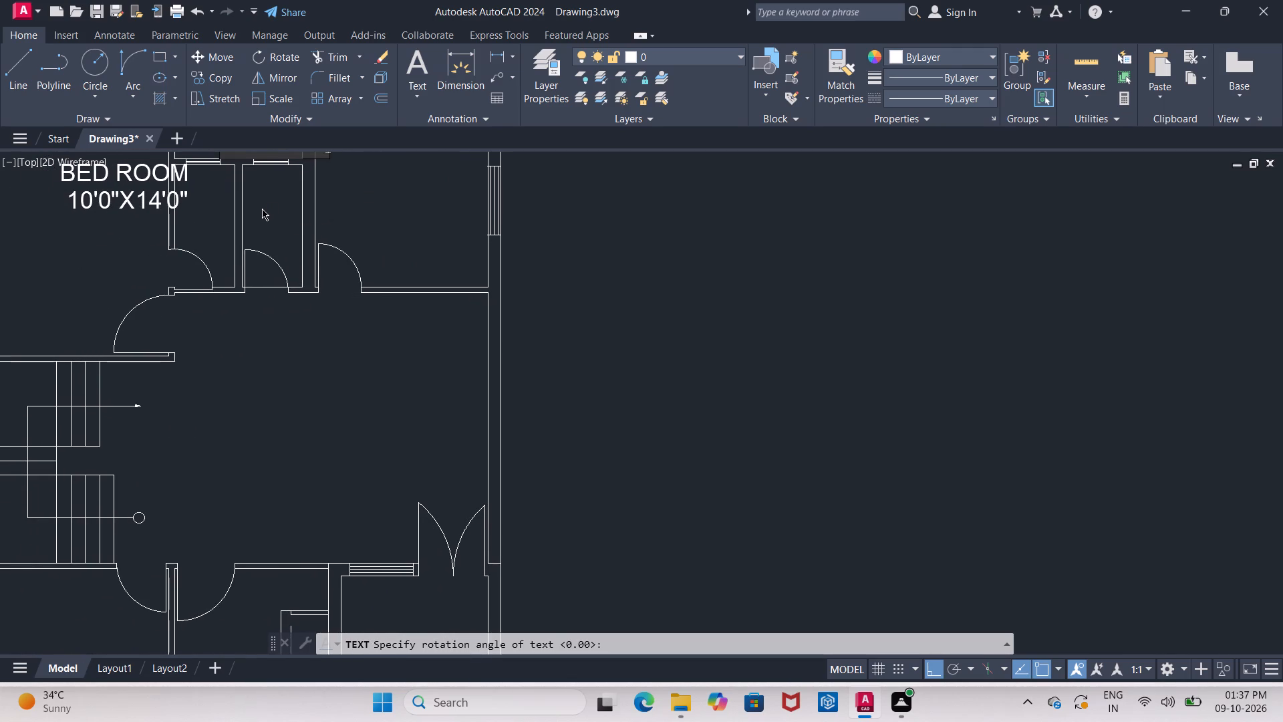
click(250, 208)
text(BATH)
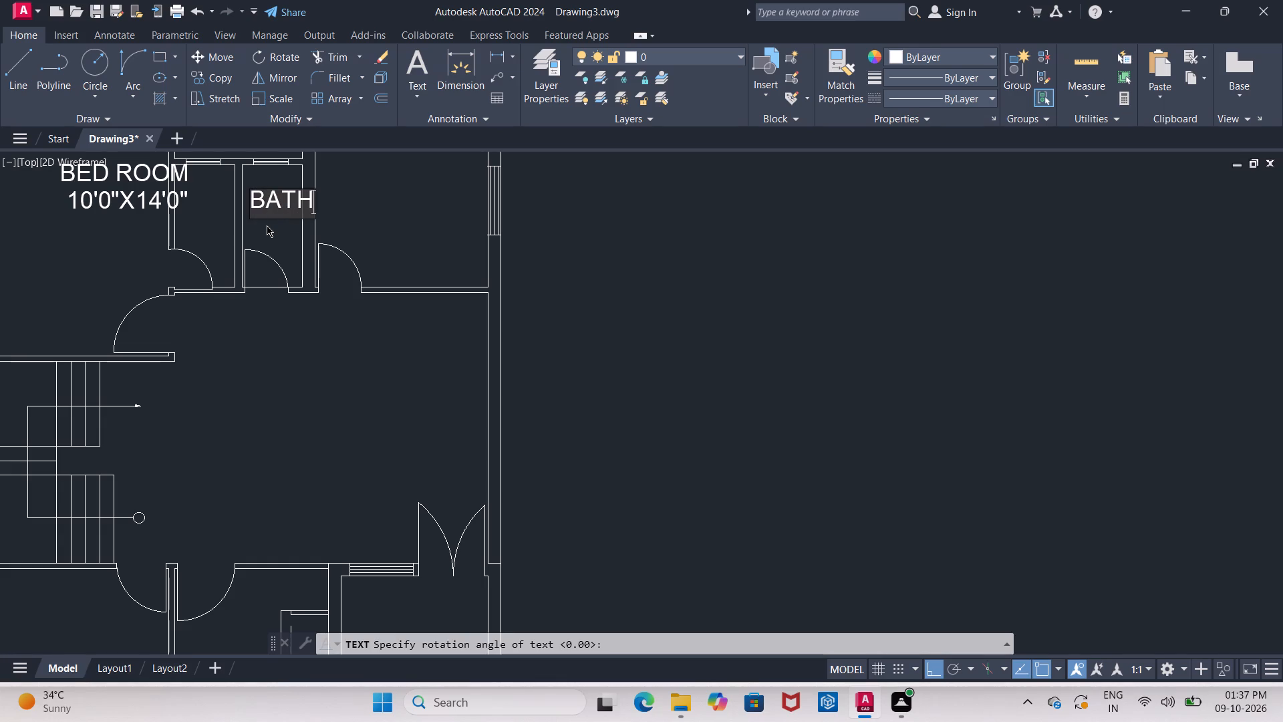
key(Return)
key(3)
text('6")
key(Return)
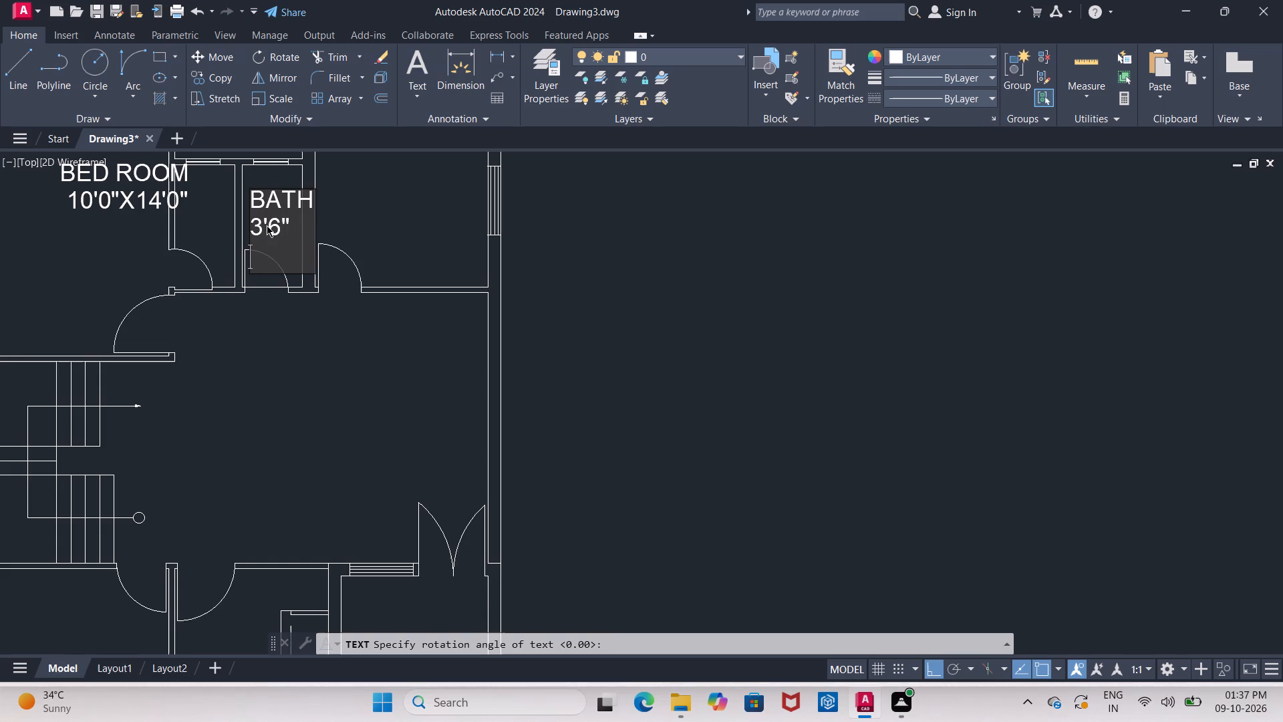
key(BackSpace)
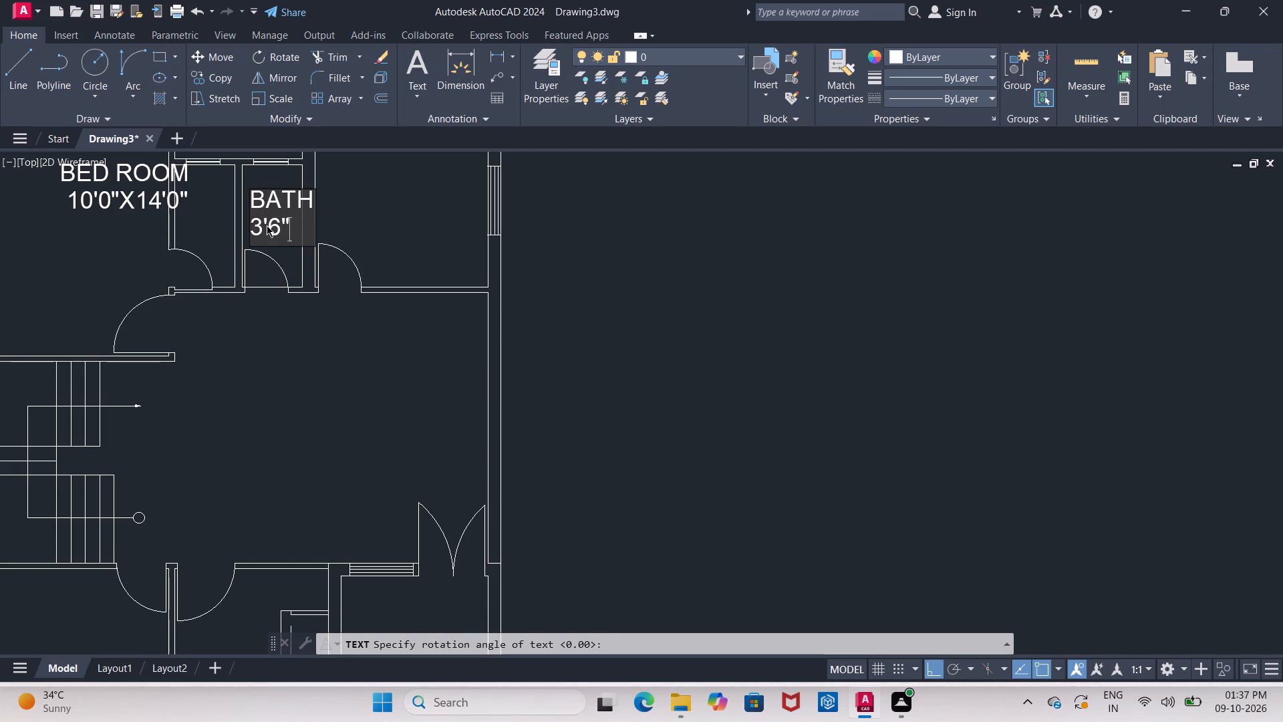
text(X7'1")
Place the text "LIVING HALL" in the middle of the large central room east of the staircase.
middle_drag(410, 258, 418, 180)
scroll(418, 180, up, 1)
scroll(418, 180, down, 1)
middle_drag(418, 180, 380, 137)
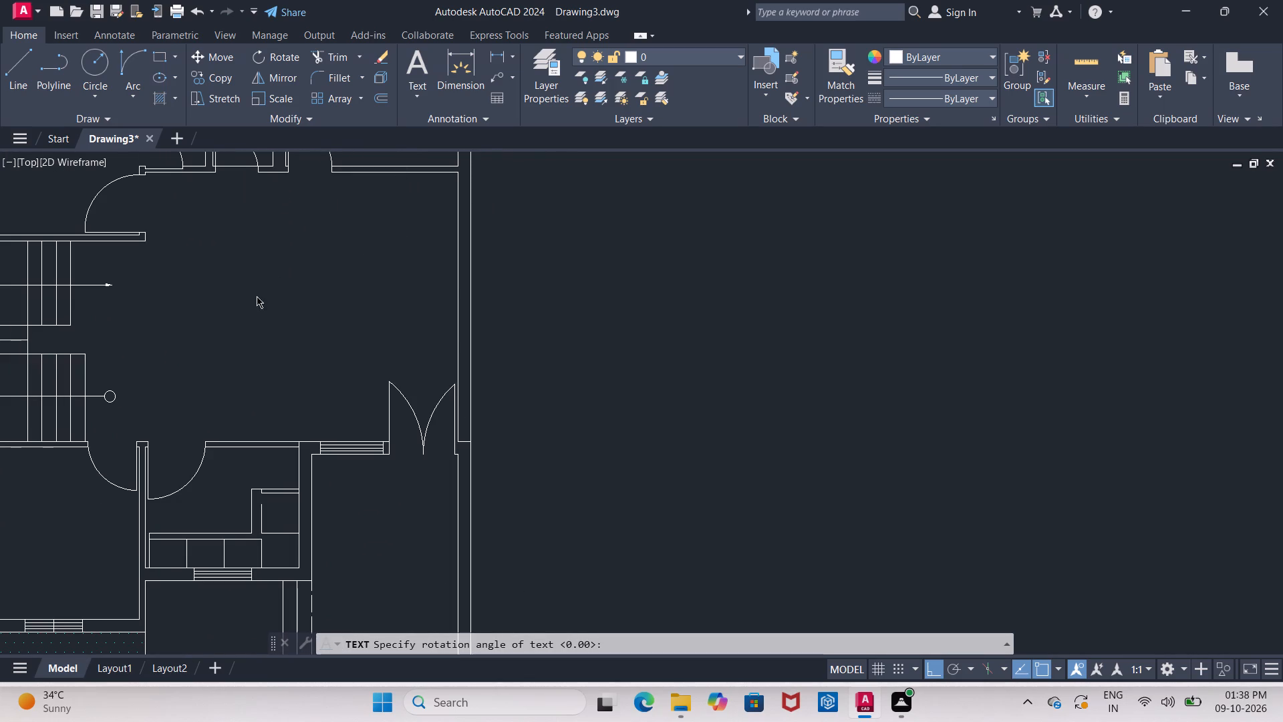
click(210, 298)
text(LIVING)
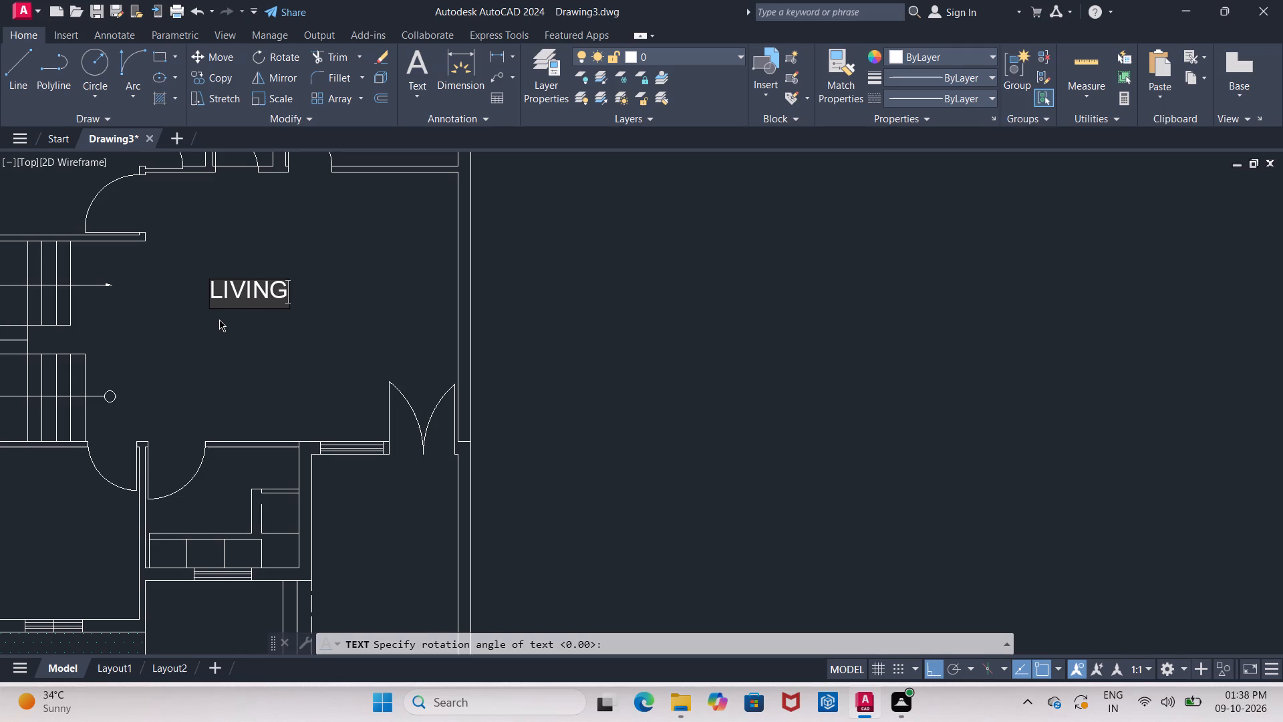
key(space)
text(H)
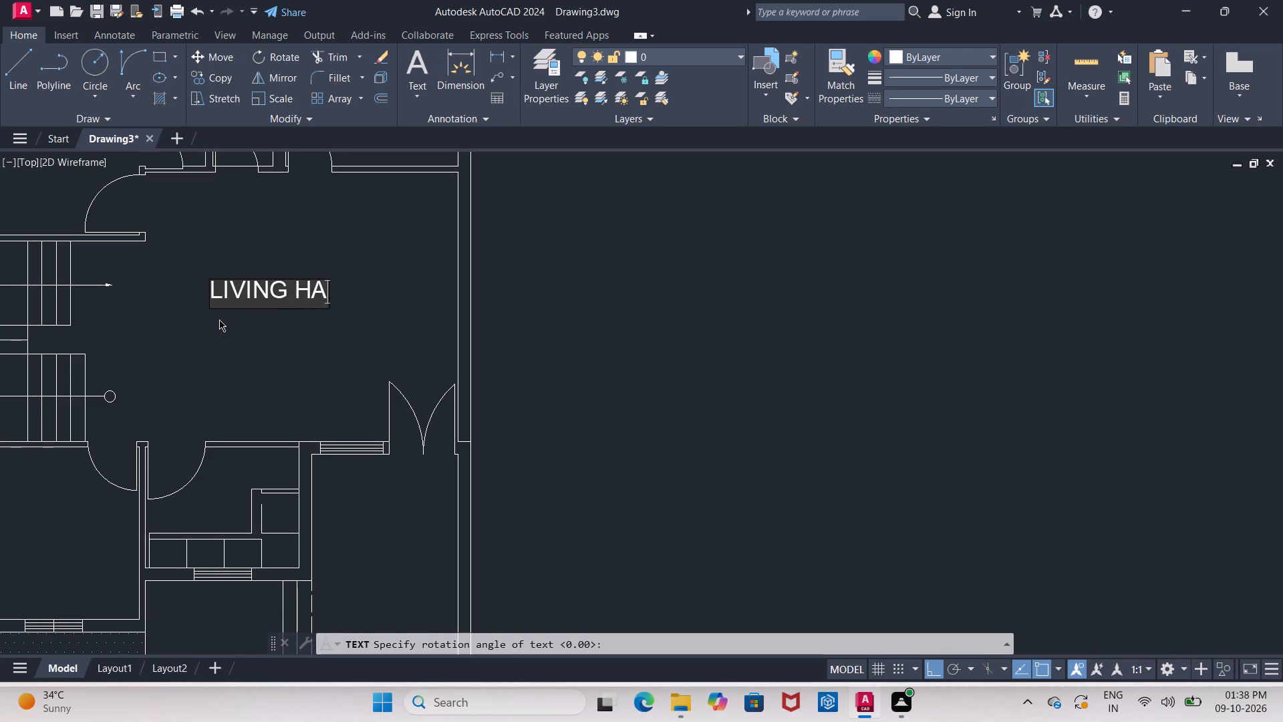
key(a)
text(LL)
Add the size line 18'2"X11'8", indented by two spaces, under the LIVING HALL label.
key(Return)
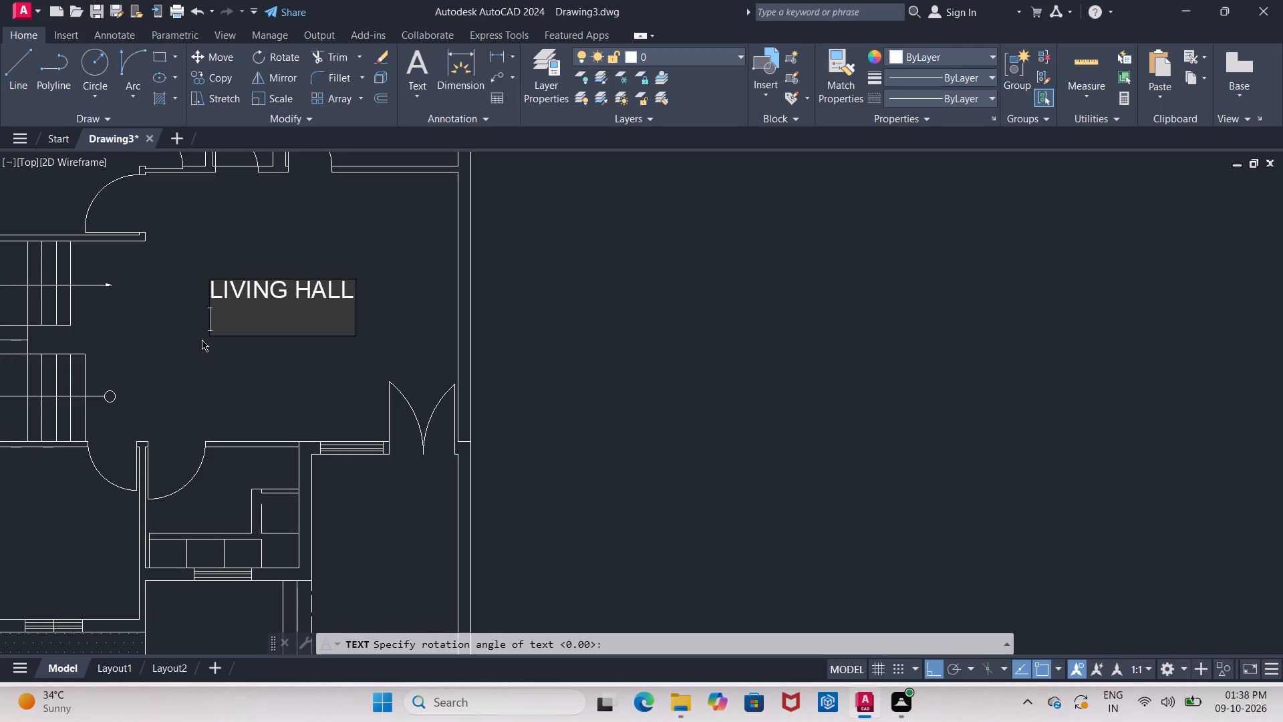
text(18')
text(2")
key(x)
text(11'8")
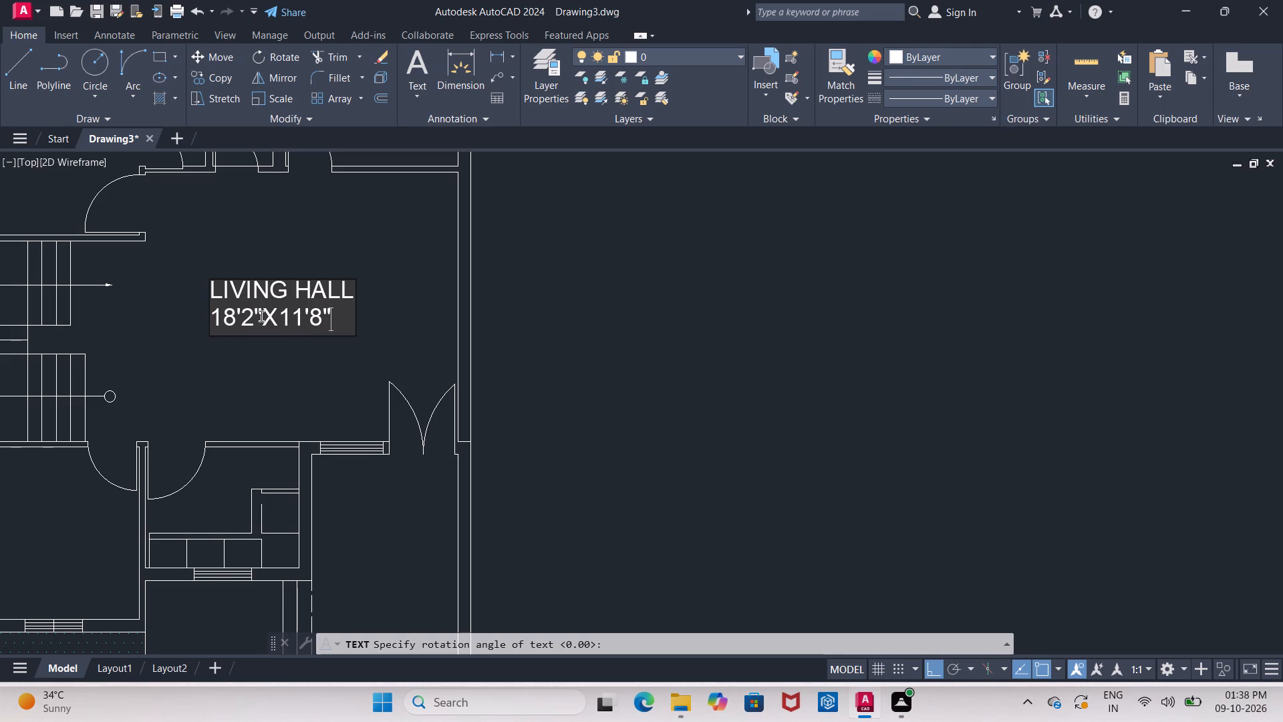
click(218, 321)
click(213, 321)
key(space)
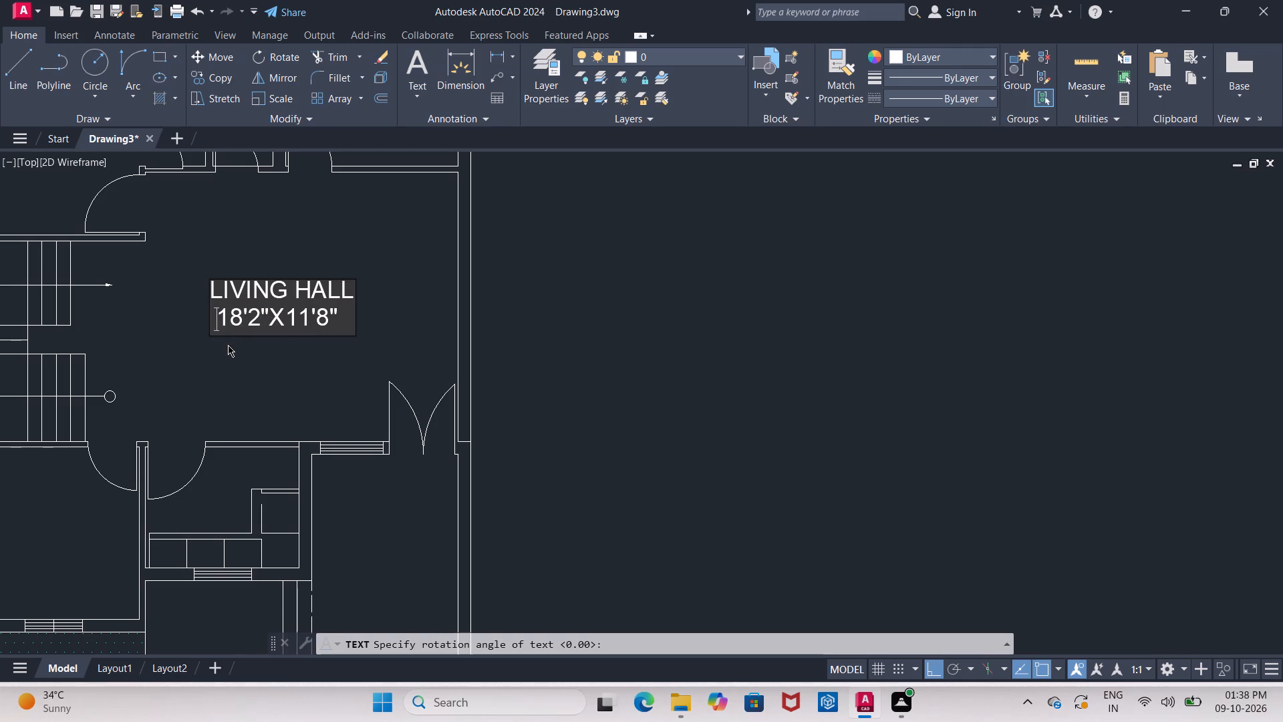
key(space)
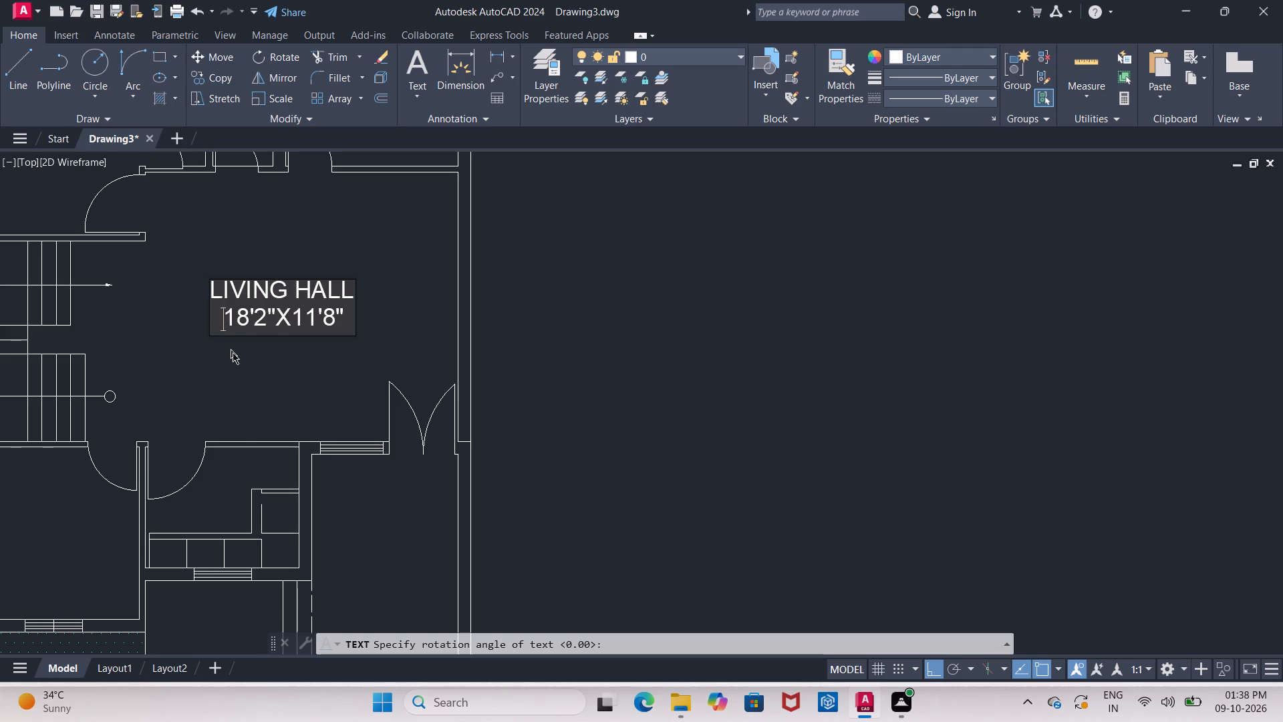
Place the text "DINING AREA" just above the stair arrow, northwest of the LIVING HALL label.
scroll(233, 352, down, 1)
middle_drag(234, 353, 399, 329)
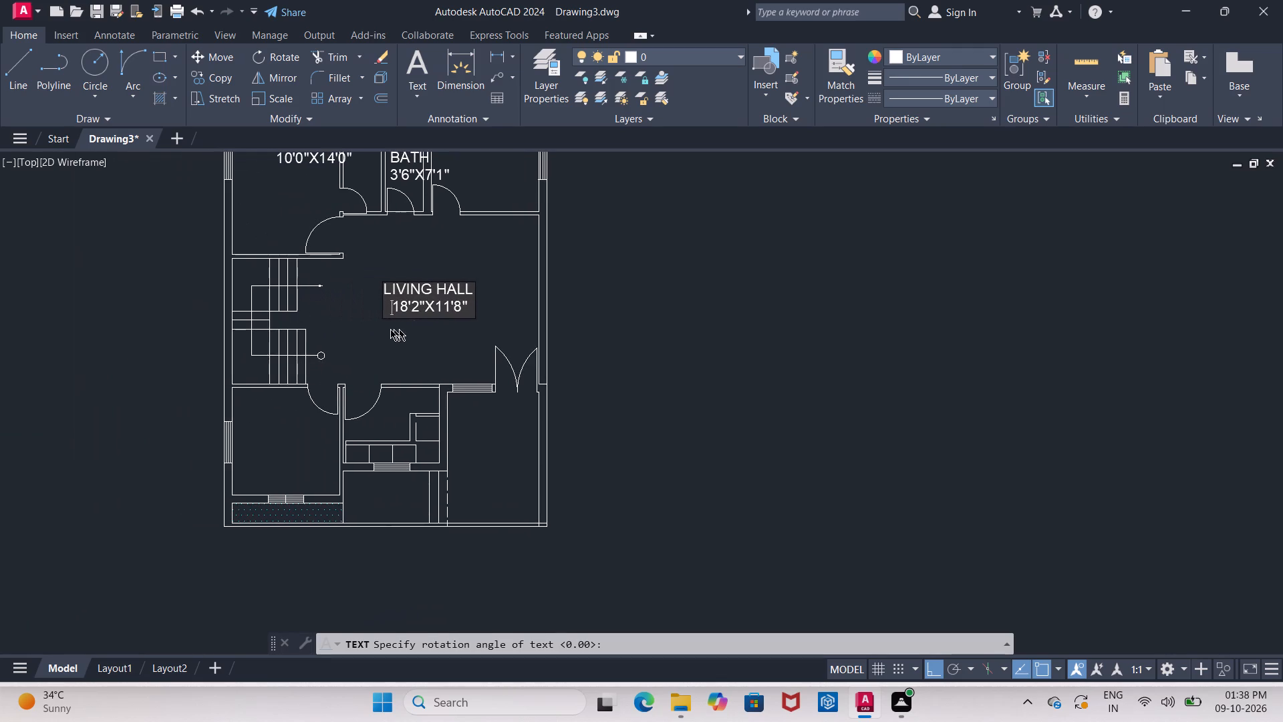
middle_drag(346, 312, 328, 350)
scroll(328, 350, up, 3)
middle_drag(339, 376, 343, 383)
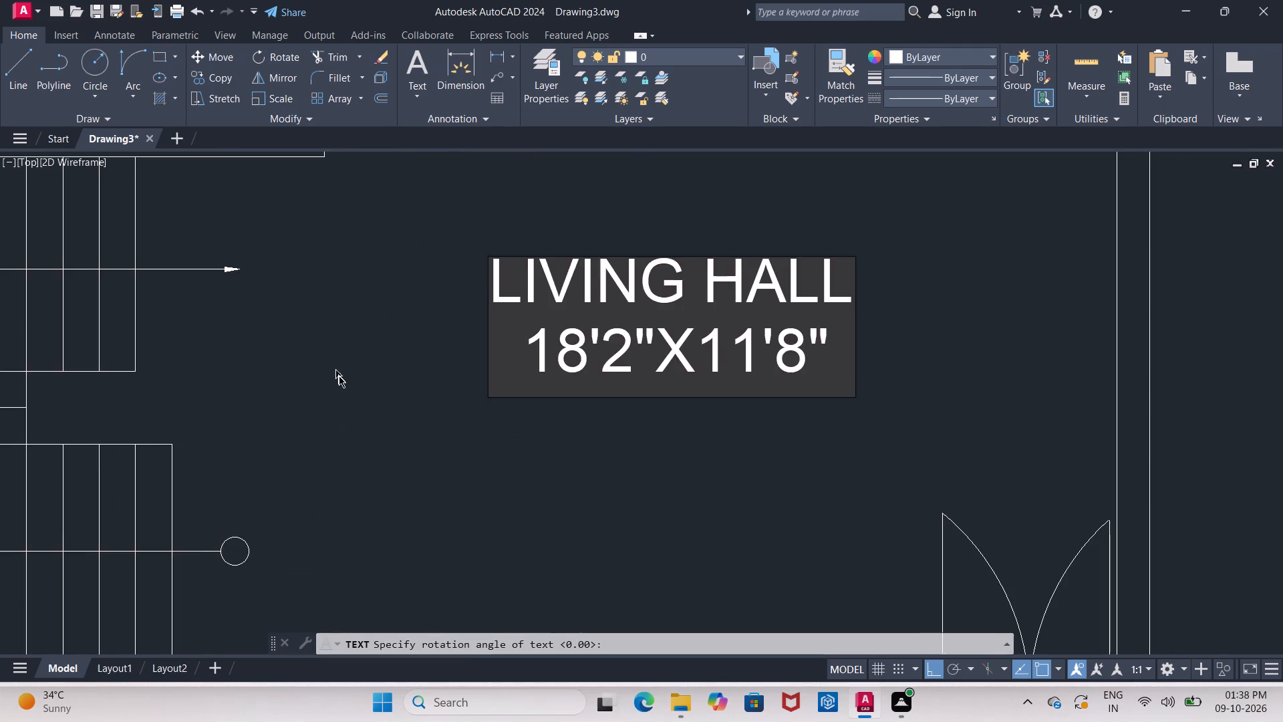
middle_drag(343, 383, 368, 473)
click(200, 301)
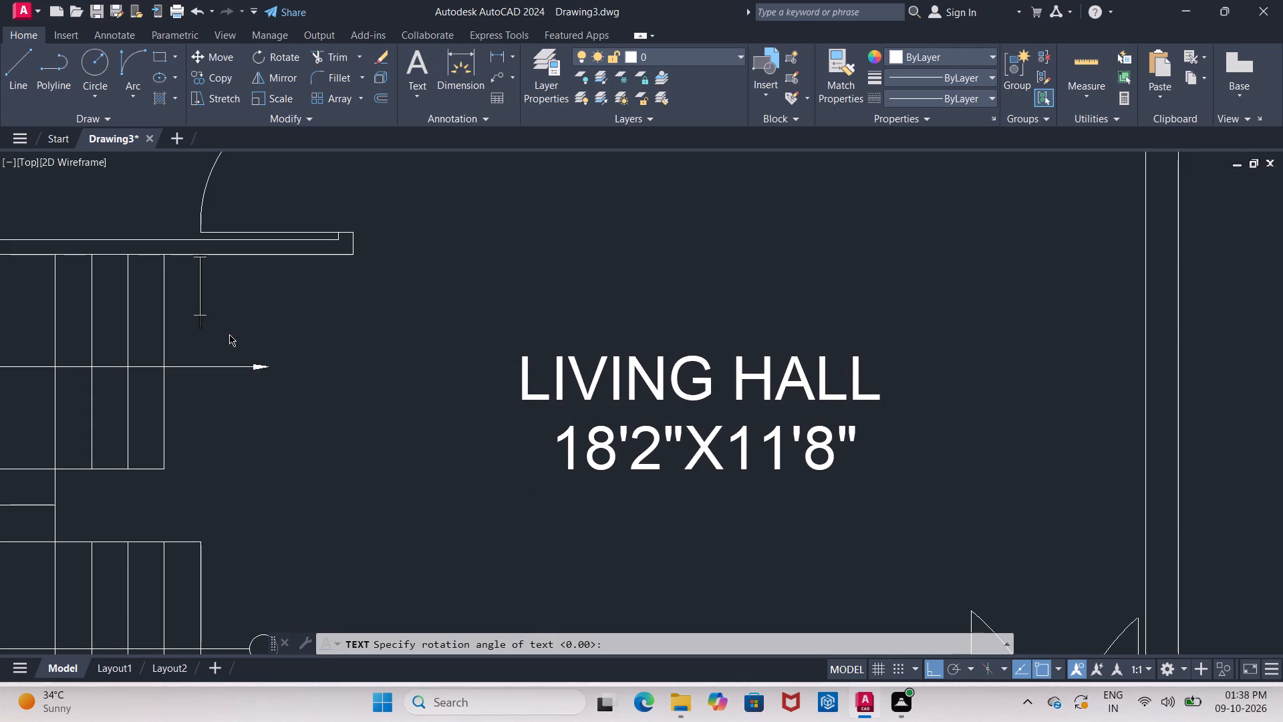
key(d)
text(INING)
key(space)
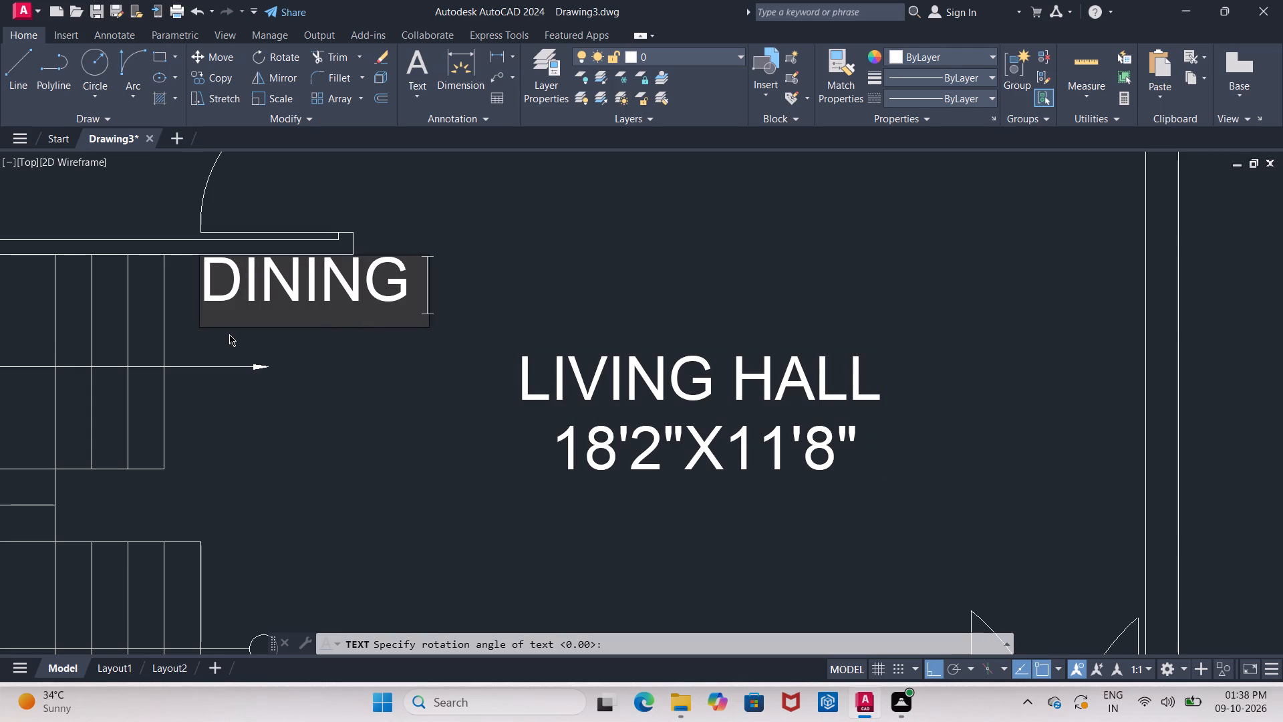
text(ARE)
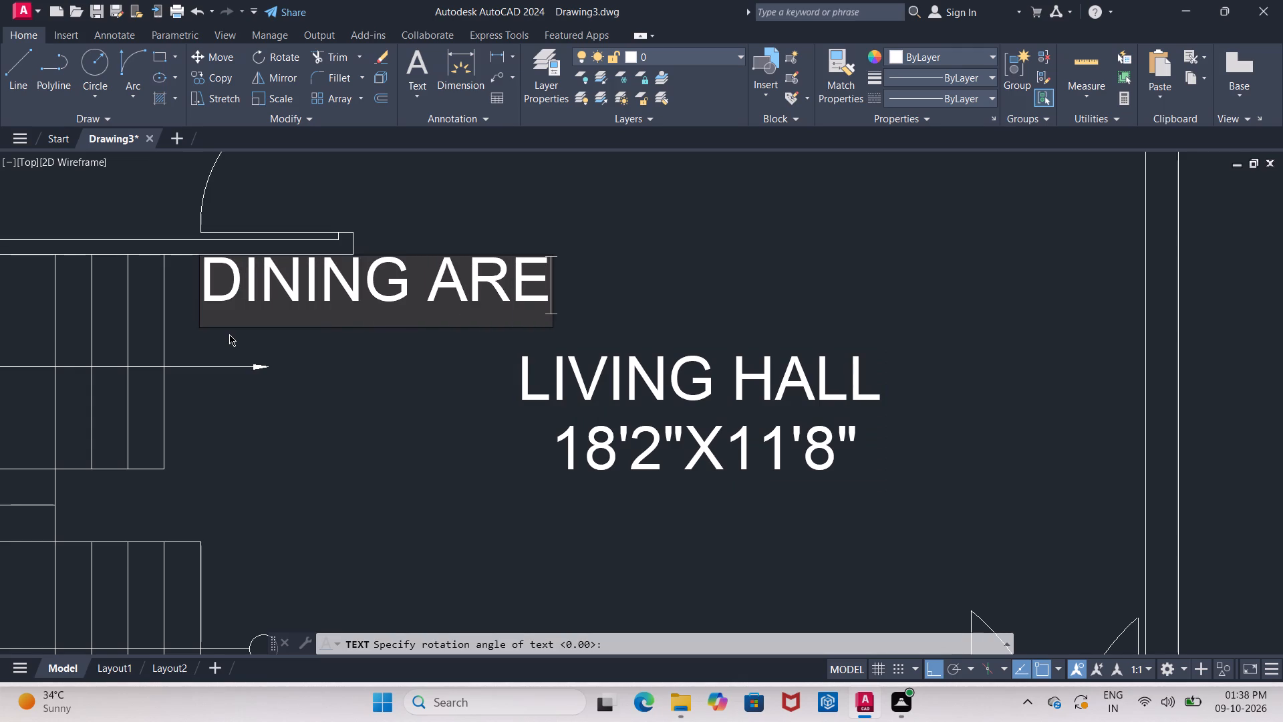
key(a)
Label the room with the counter south of the living hall "KITCHEN" with the size 8'11"X7'0" on a second line.
scroll(229, 334, down, 3)
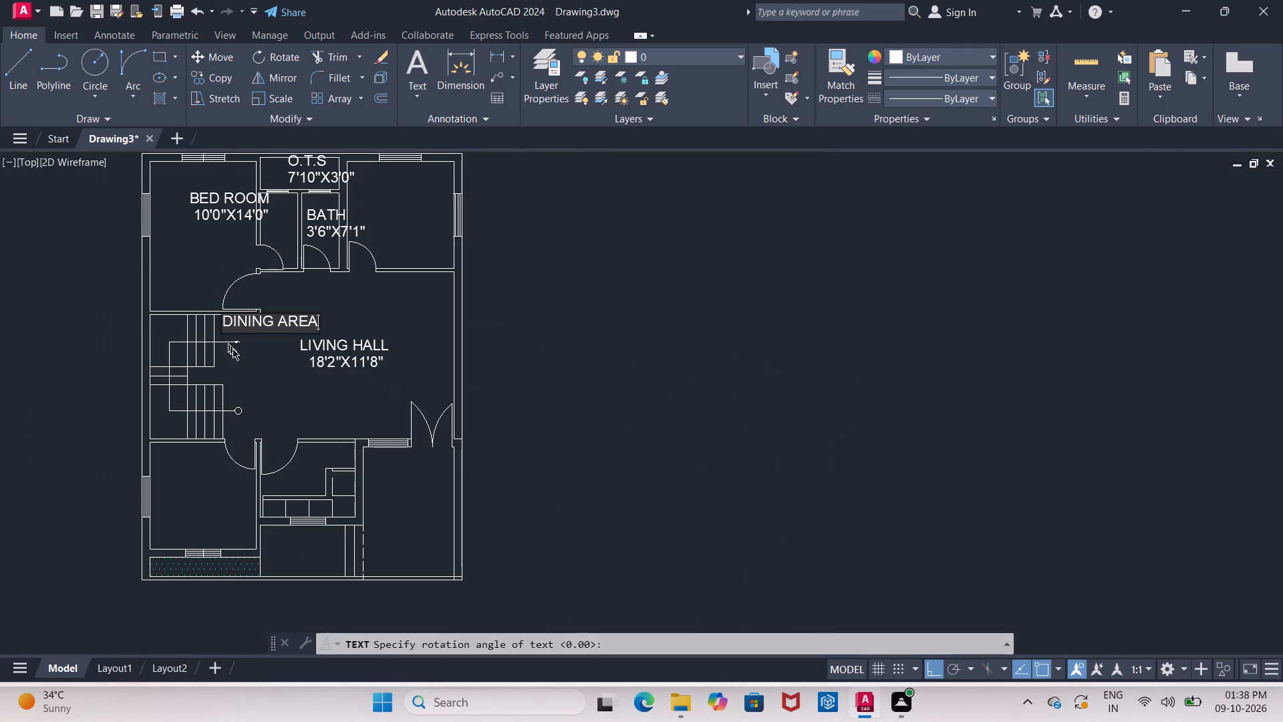
middle_drag(257, 368, 370, 243)
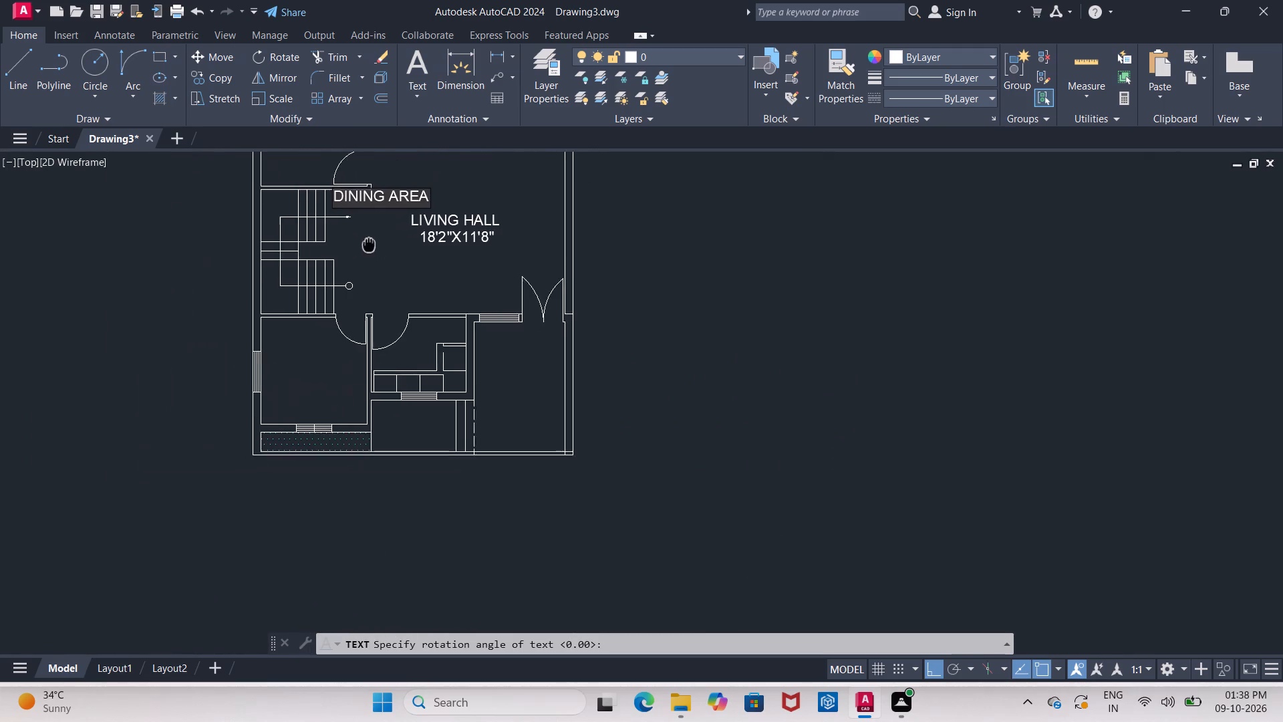
middle_drag(370, 243, 347, 203)
scroll(364, 229, up, 1)
middle_drag(320, 207, 258, 158)
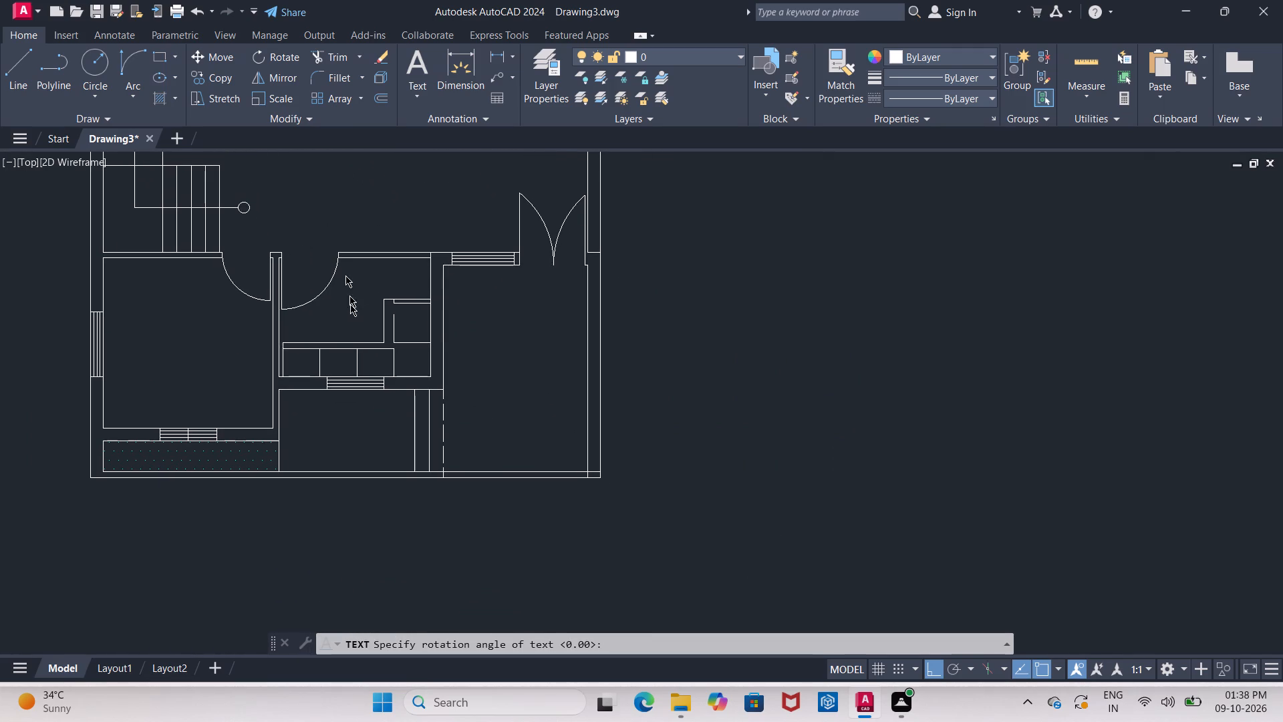
click(313, 313)
text(KITCHEN)
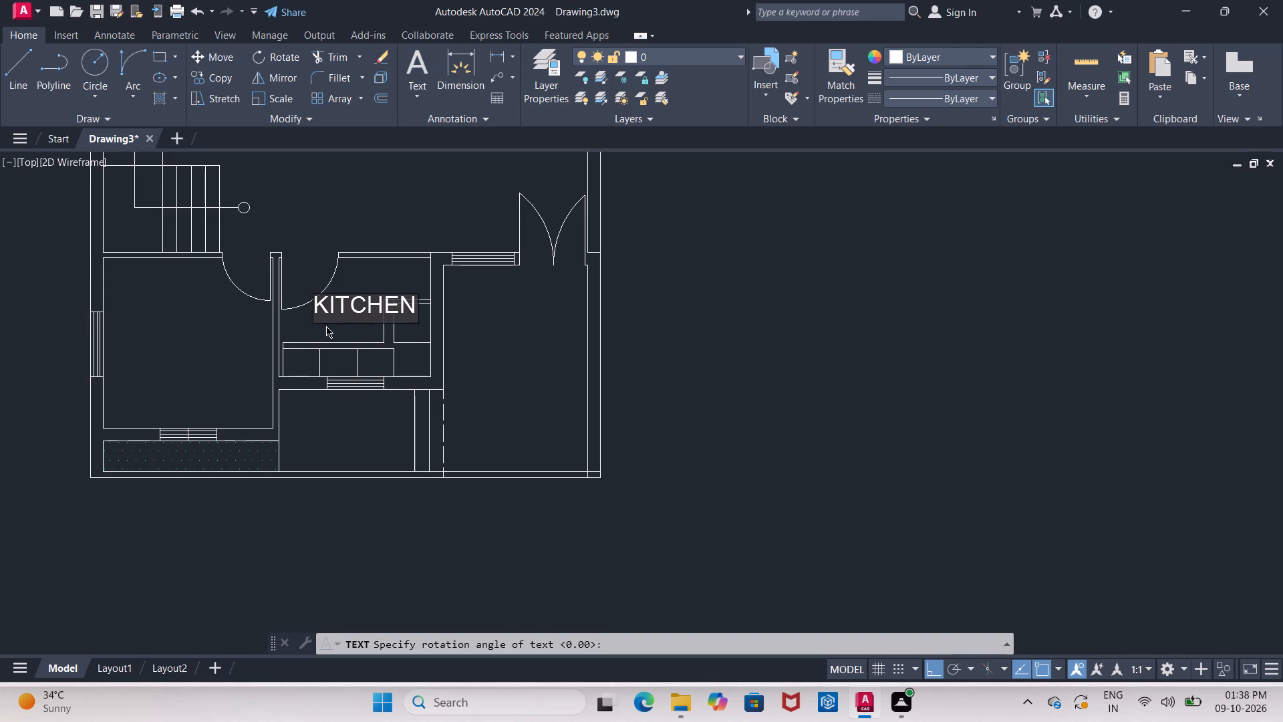
key(Return)
key(8)
text('11)
key(shift+quotedbl)
text(X7'0")
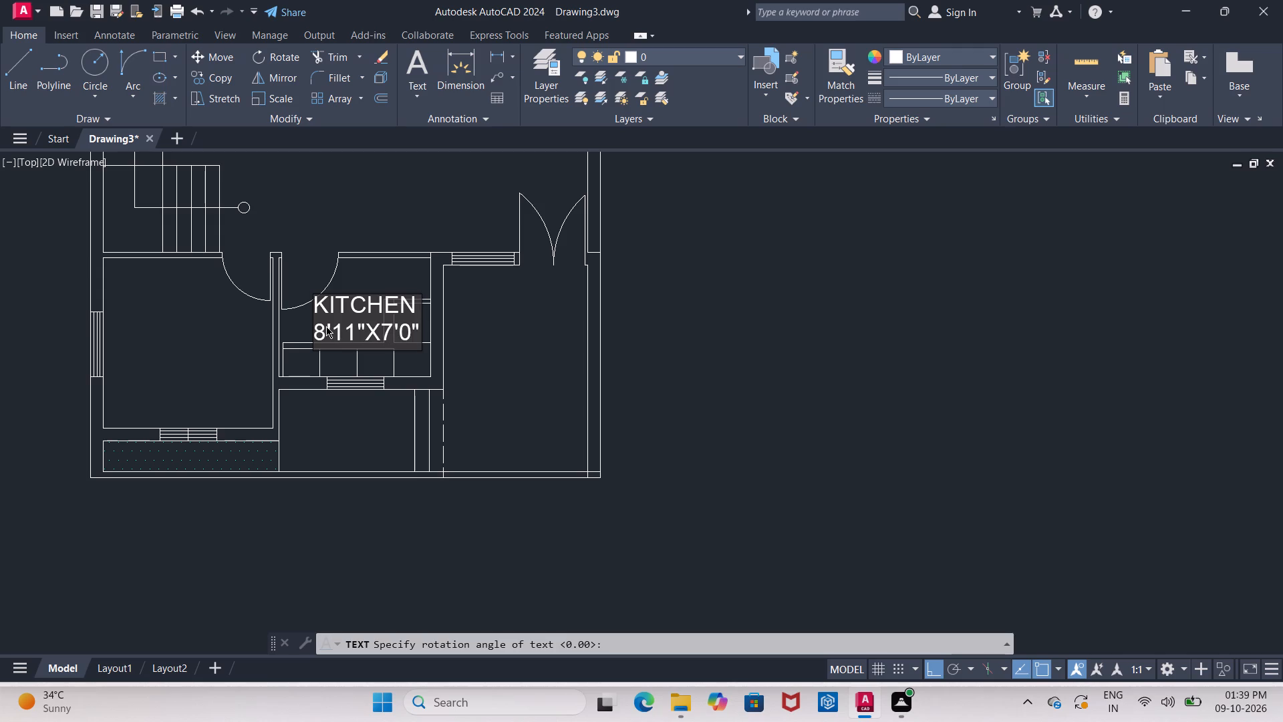
Label the open area east of the kitchen "PARKING" with the size 8'6"X12'2" on a second line.
middle_drag(195, 354, 295, 330)
middle_drag(294, 330, 113, 277)
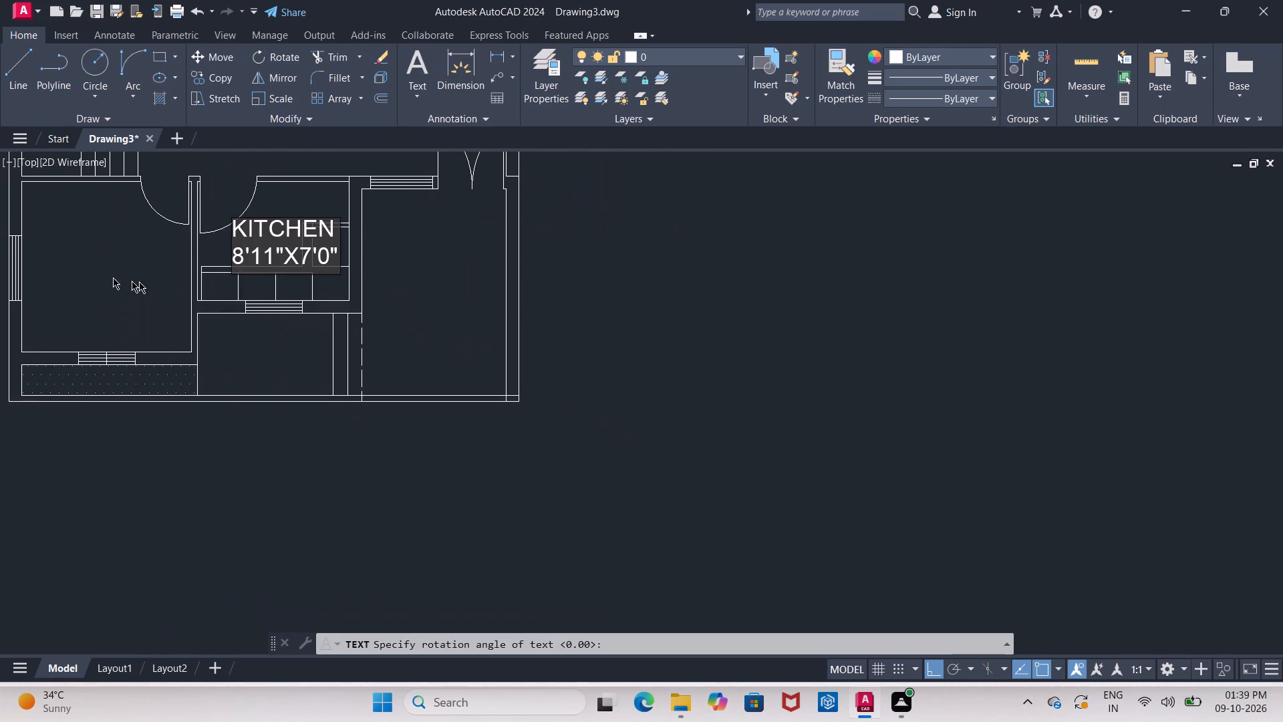
click(398, 259)
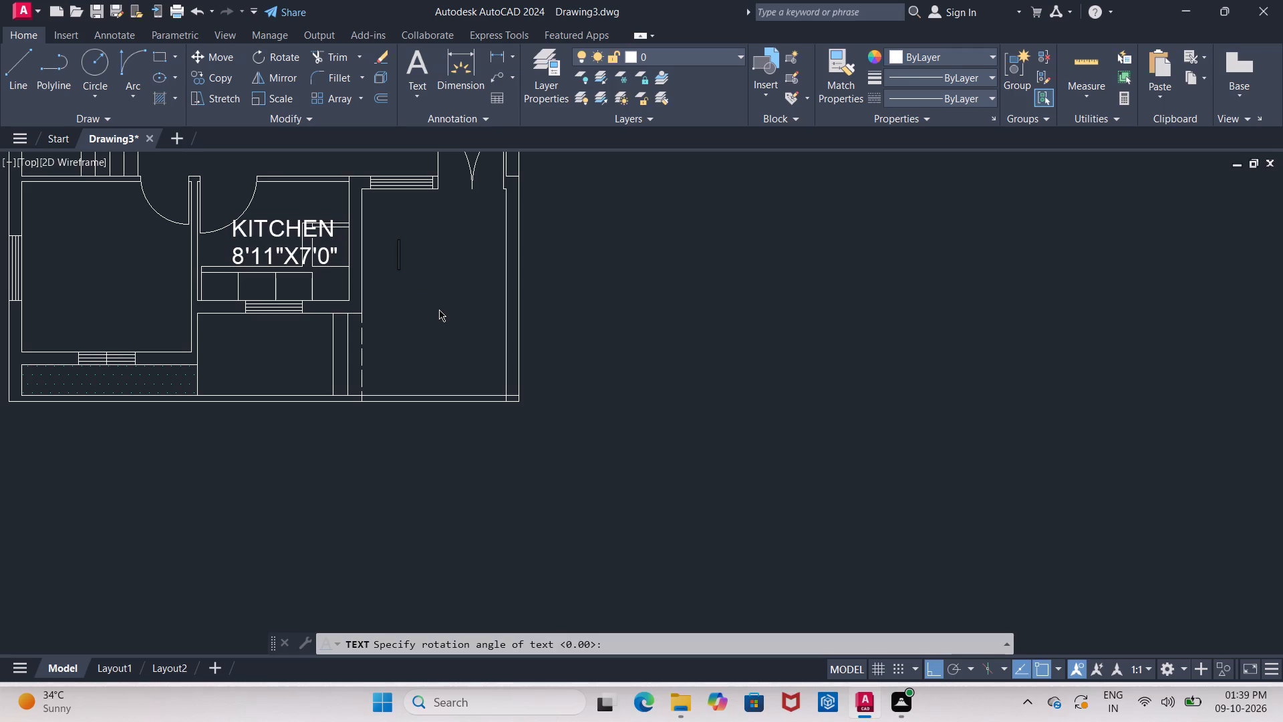
text(PARKING)
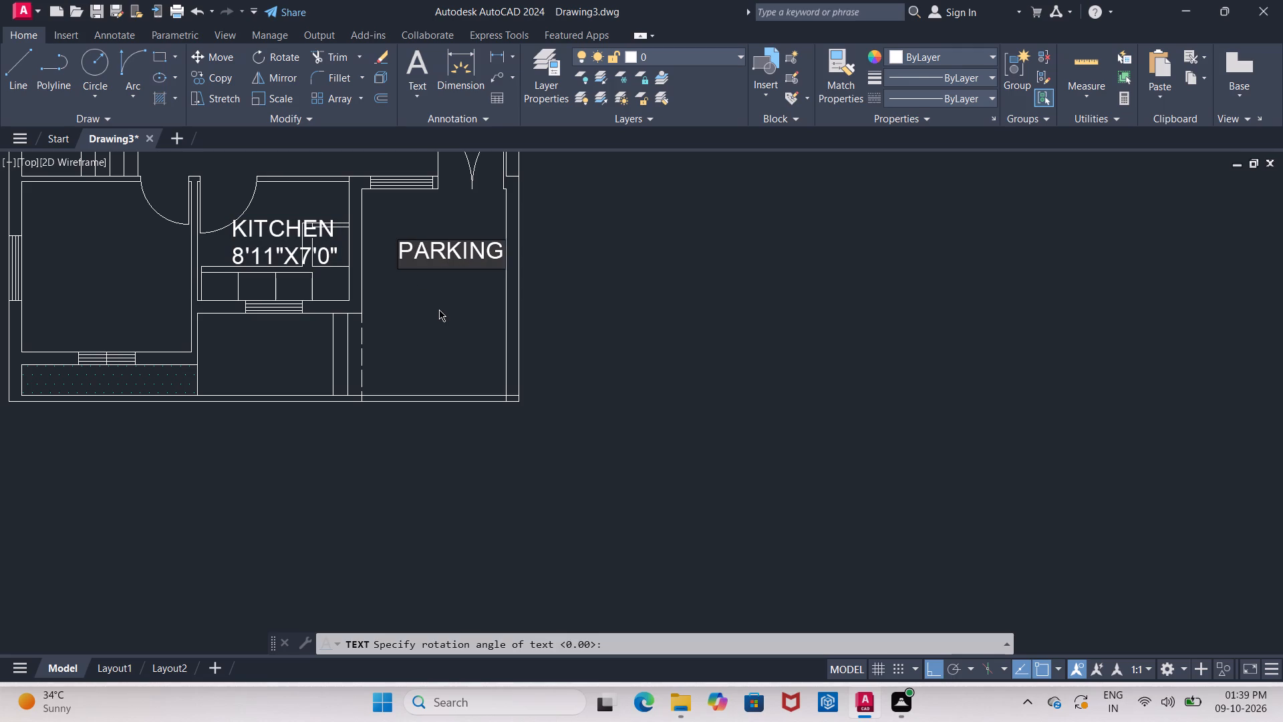
key(Return)
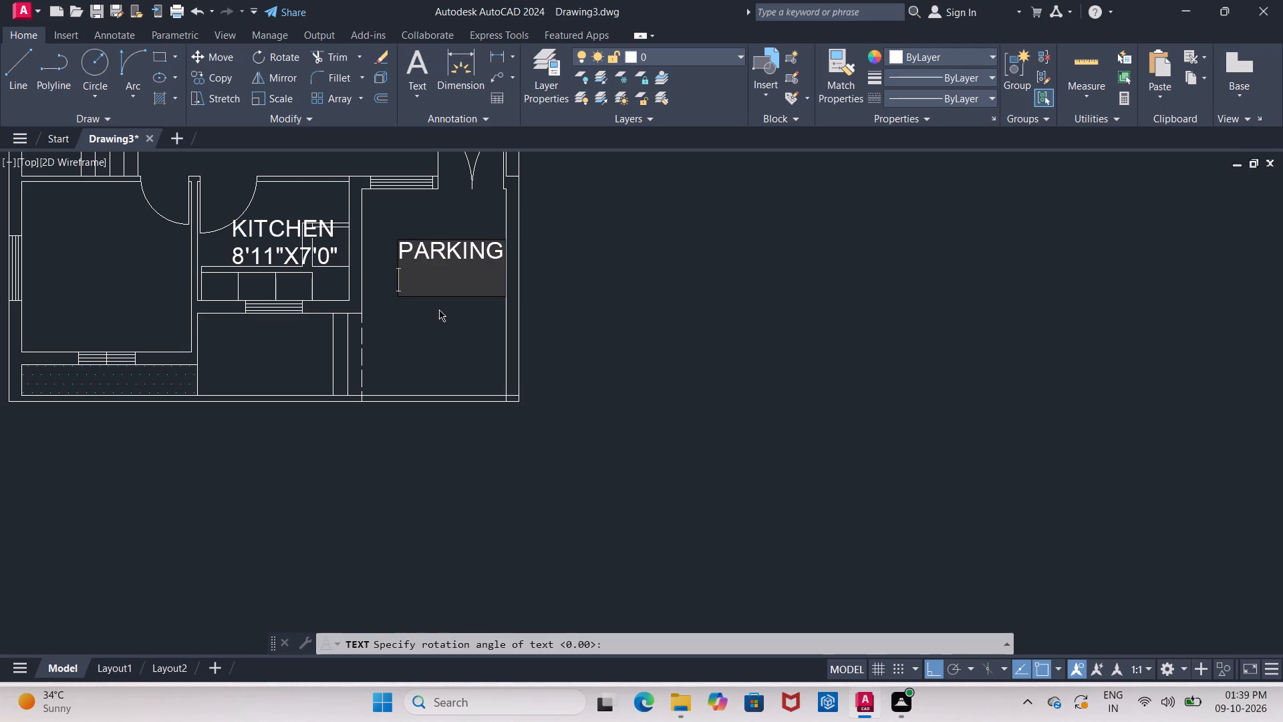
key(8)
text('5)
key(BackSpace)
text(6")
key(Return)
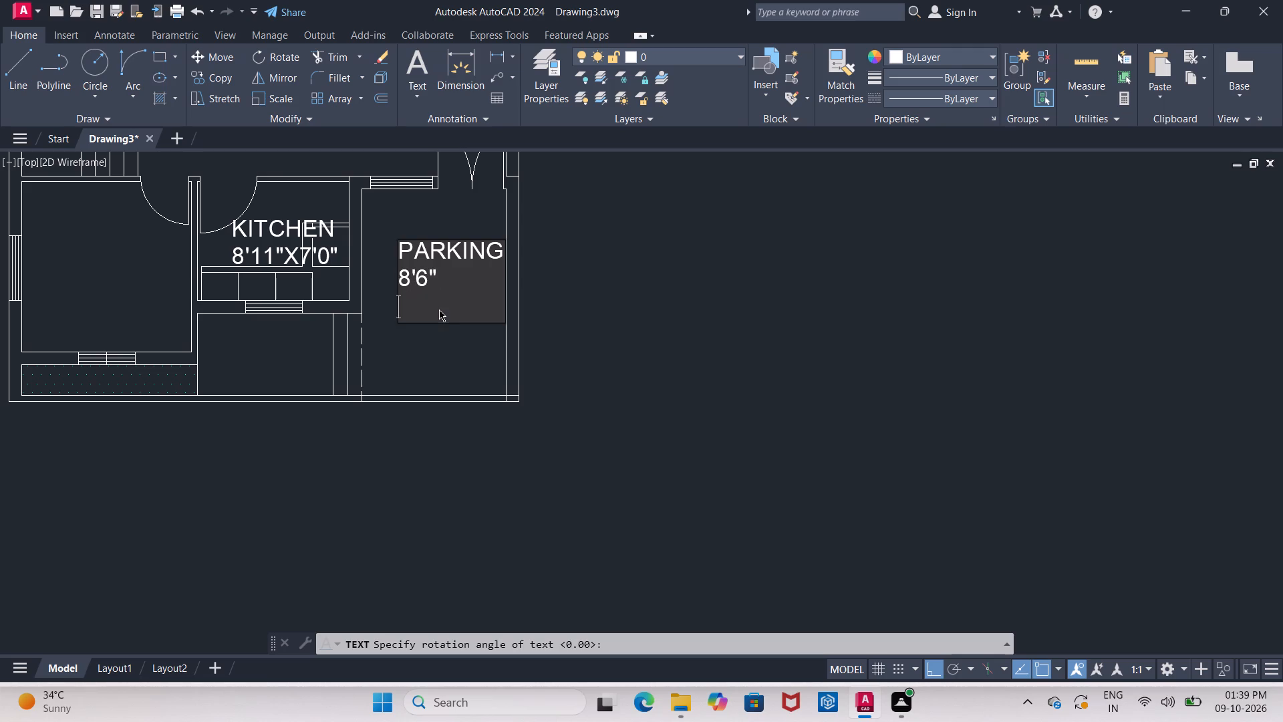
key(BackSpace)
key(x)
text(12'2")
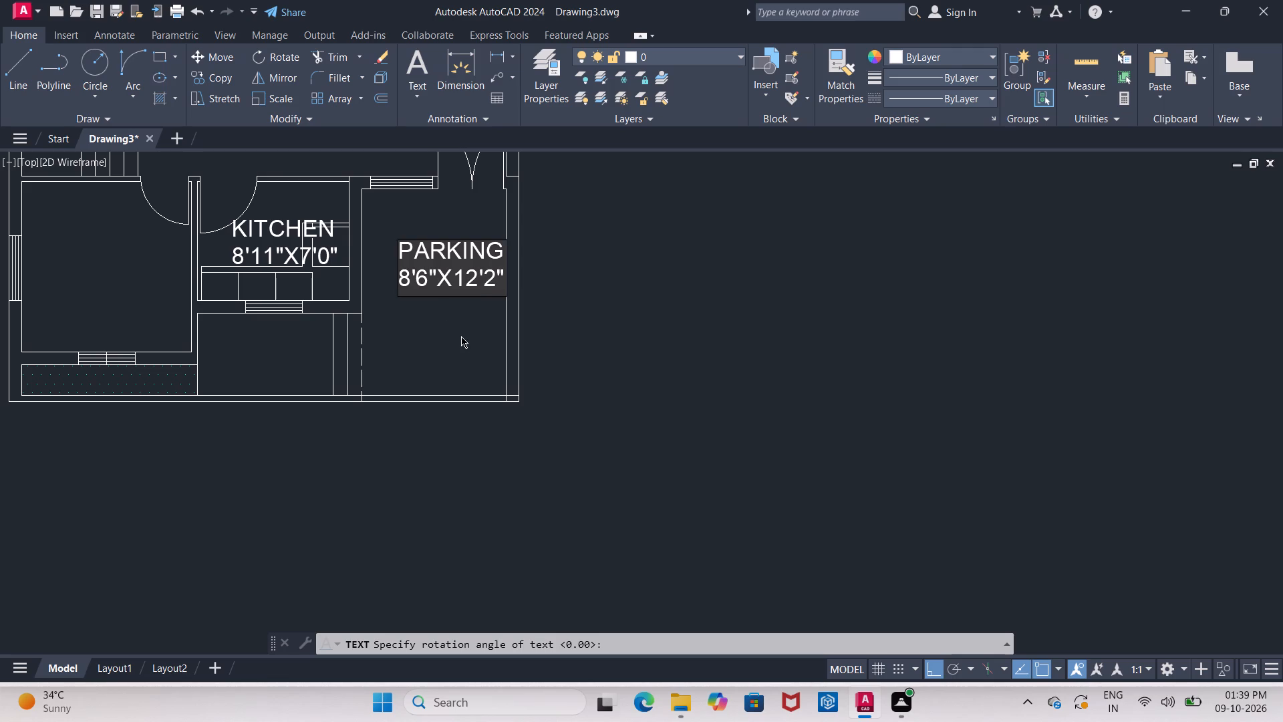
Label the space directly south of the kitchen "PORCH" with the size 9'8"X4'10" on a second line.
middle_drag(461, 336, 515, 295)
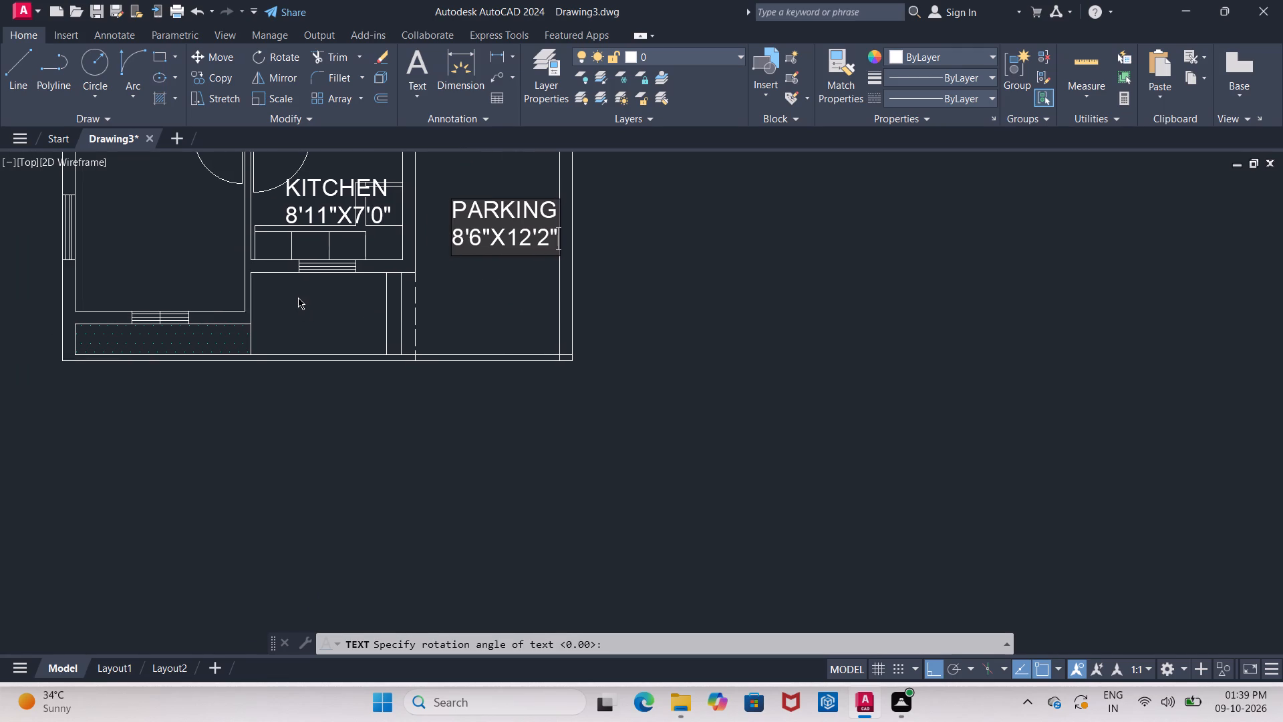
click(287, 304)
text(PORCH)
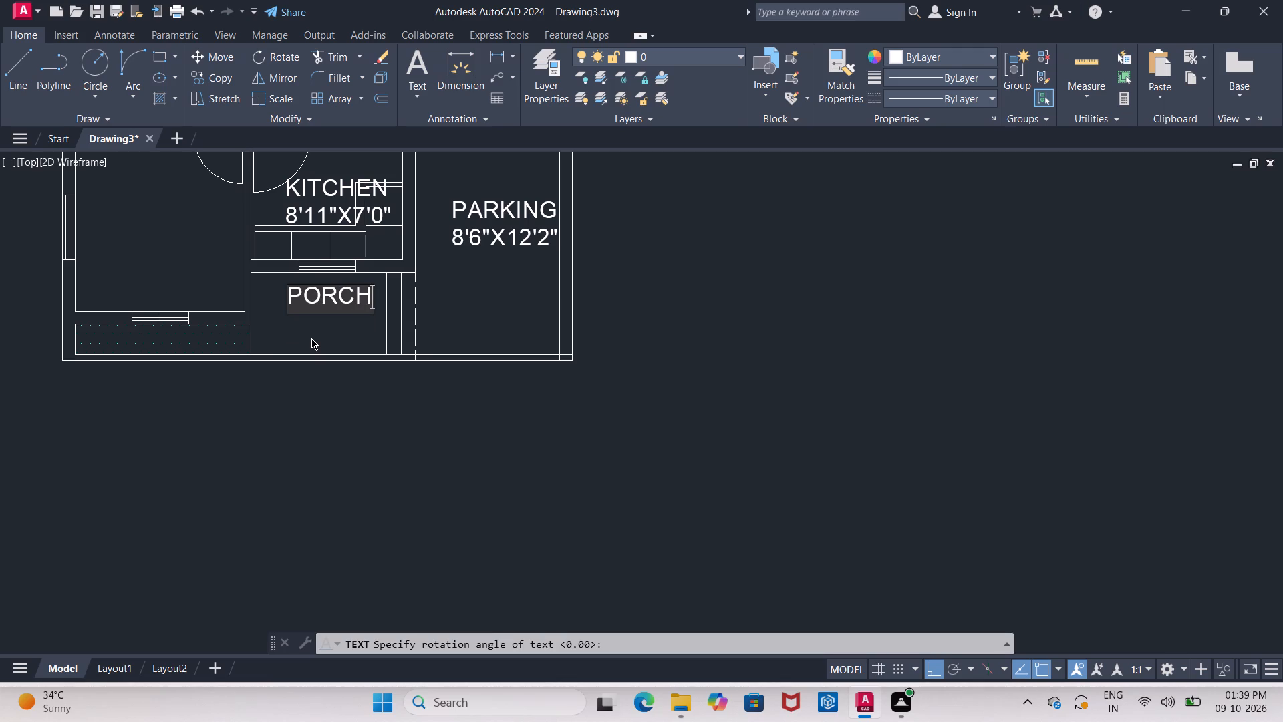
key(Return)
key(8)
key(BackSpace)
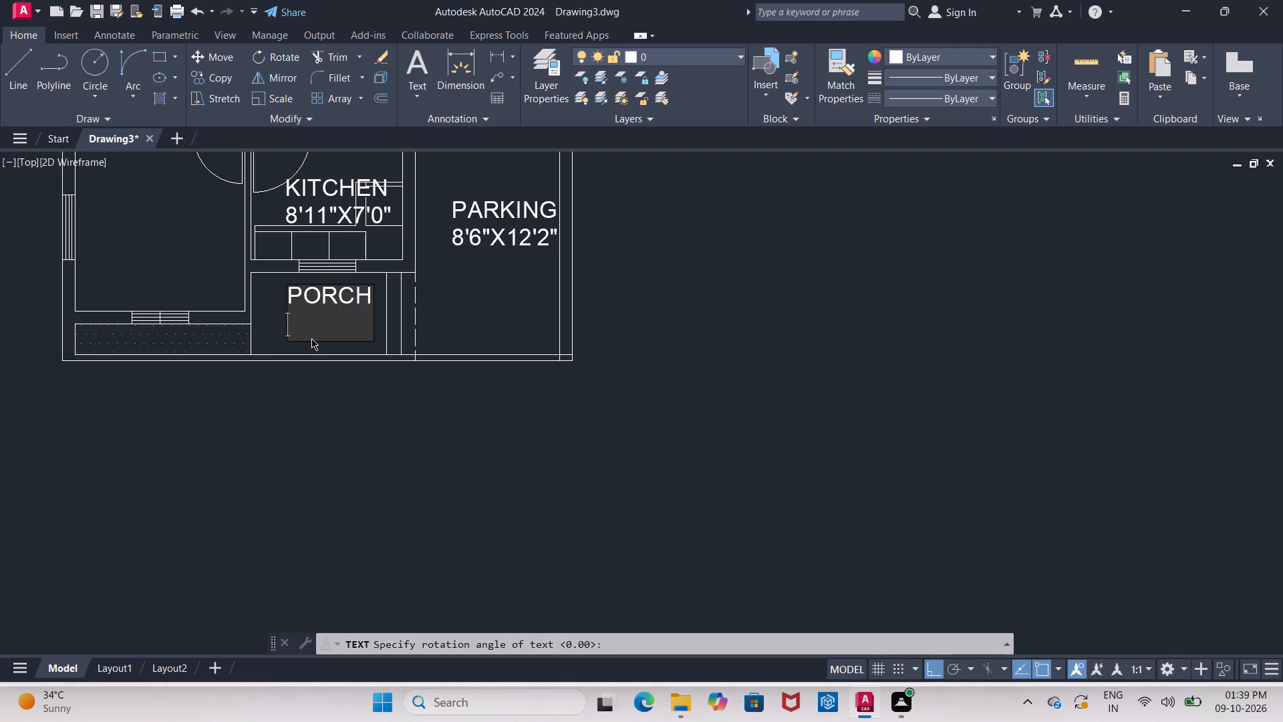
text(9'8")
key(x)
key(4)
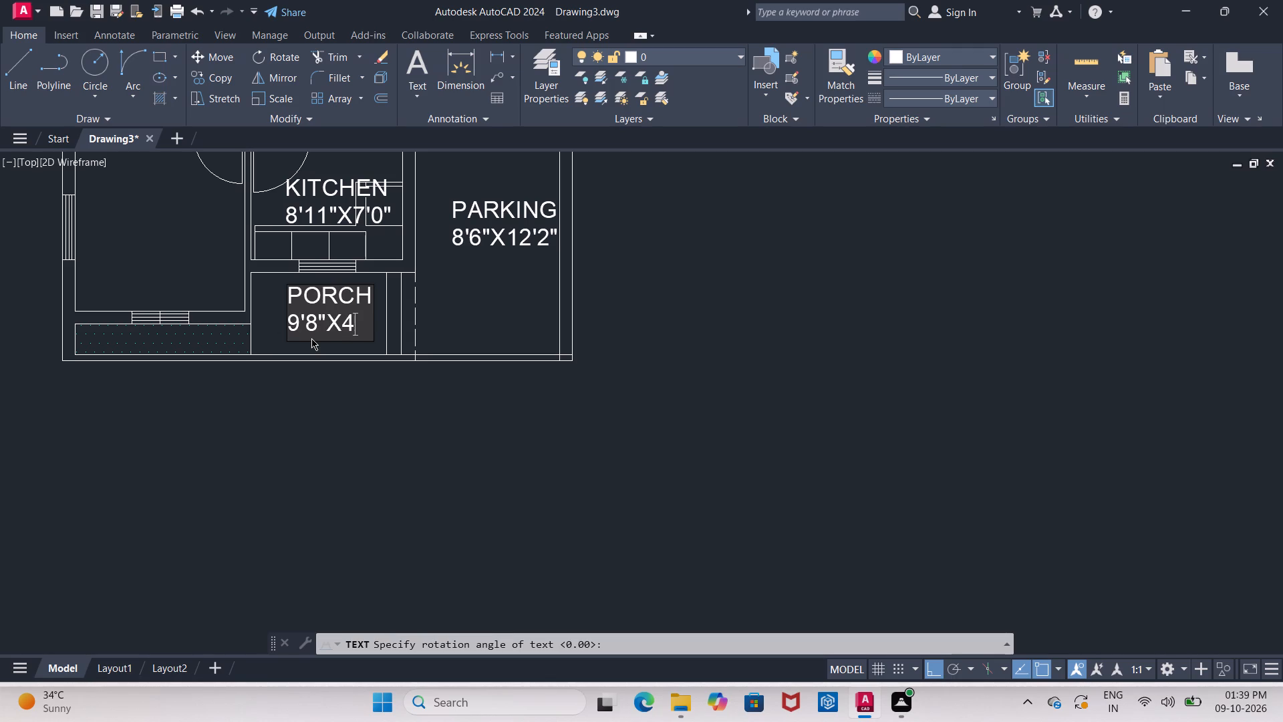
text('10)
key(shift+quotedbl)
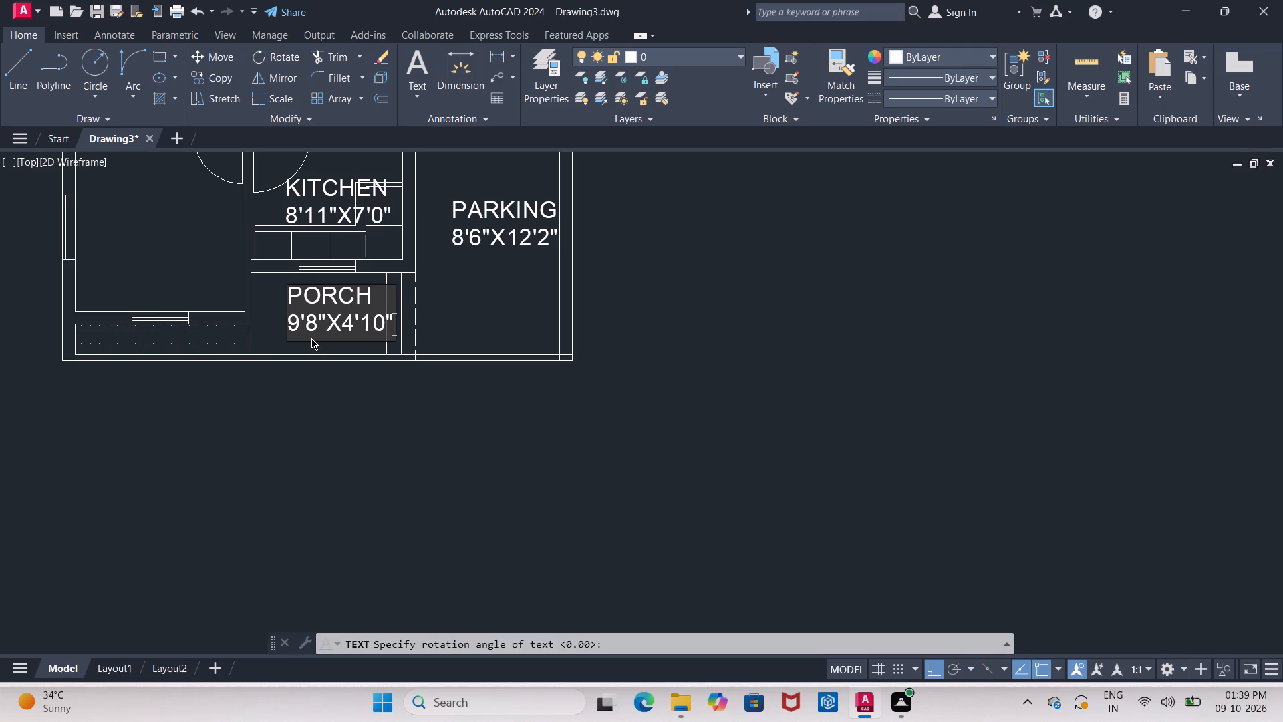
Place the text "GATE" just inside the south boundary of the parking area and finish the text command.
middle_drag(327, 334, 321, 333)
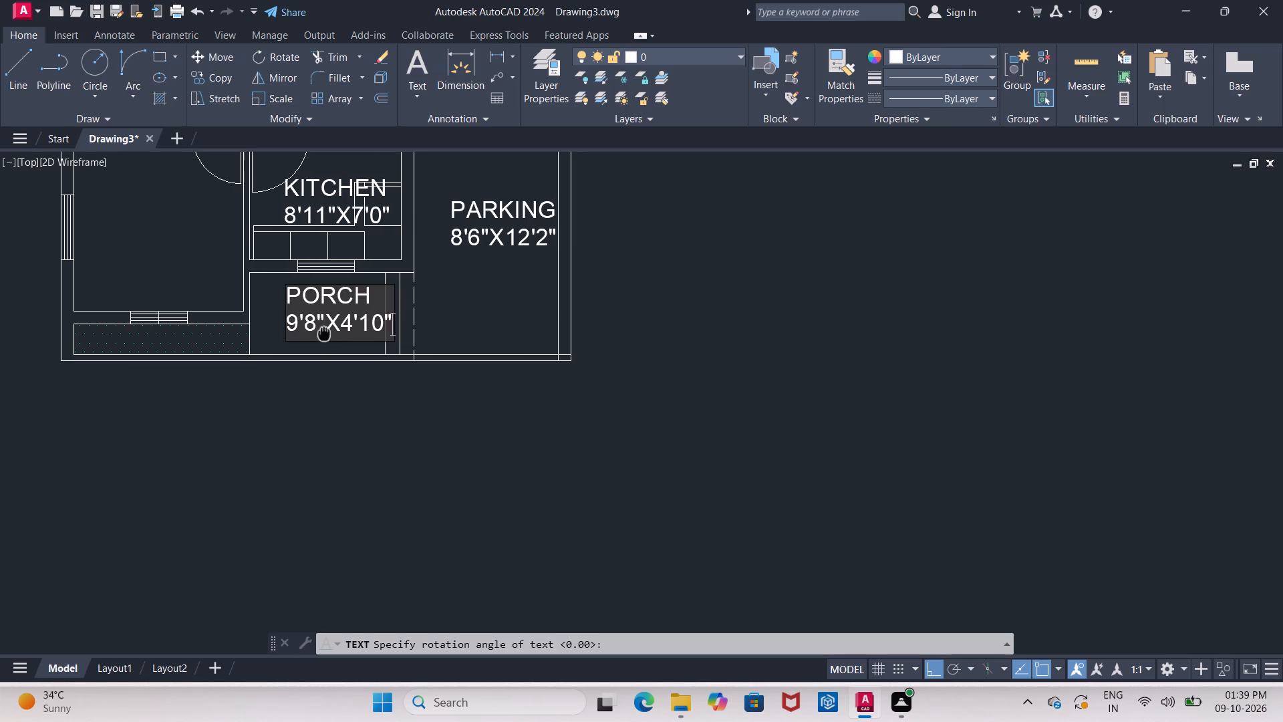
middle_drag(321, 333, 157, 248)
middle_drag(304, 256, 260, 269)
click(265, 265)
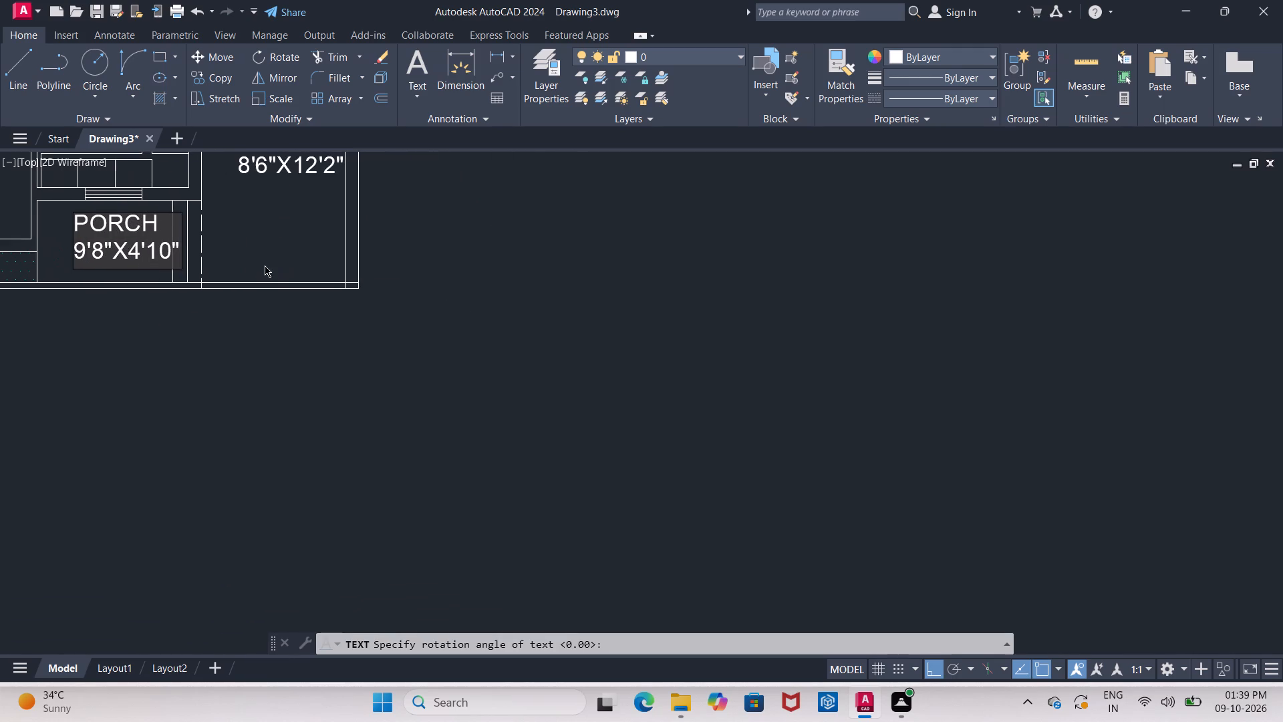
key(g)
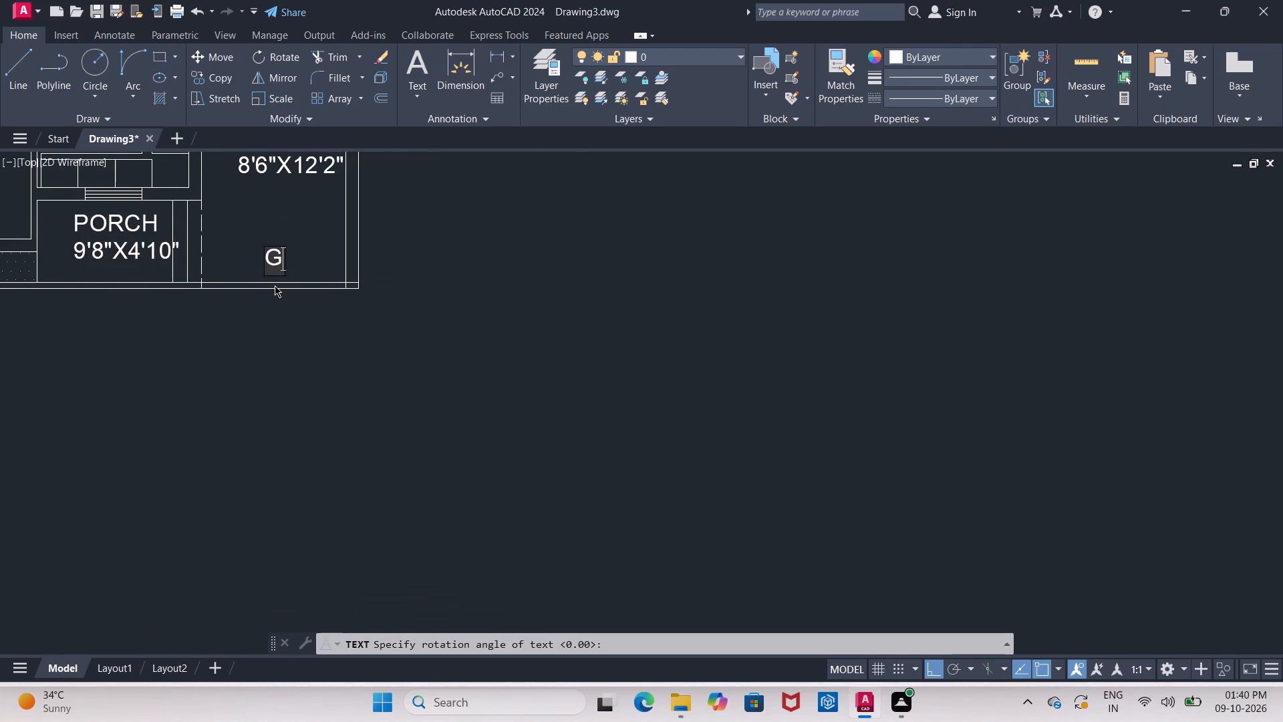
text(ATE)
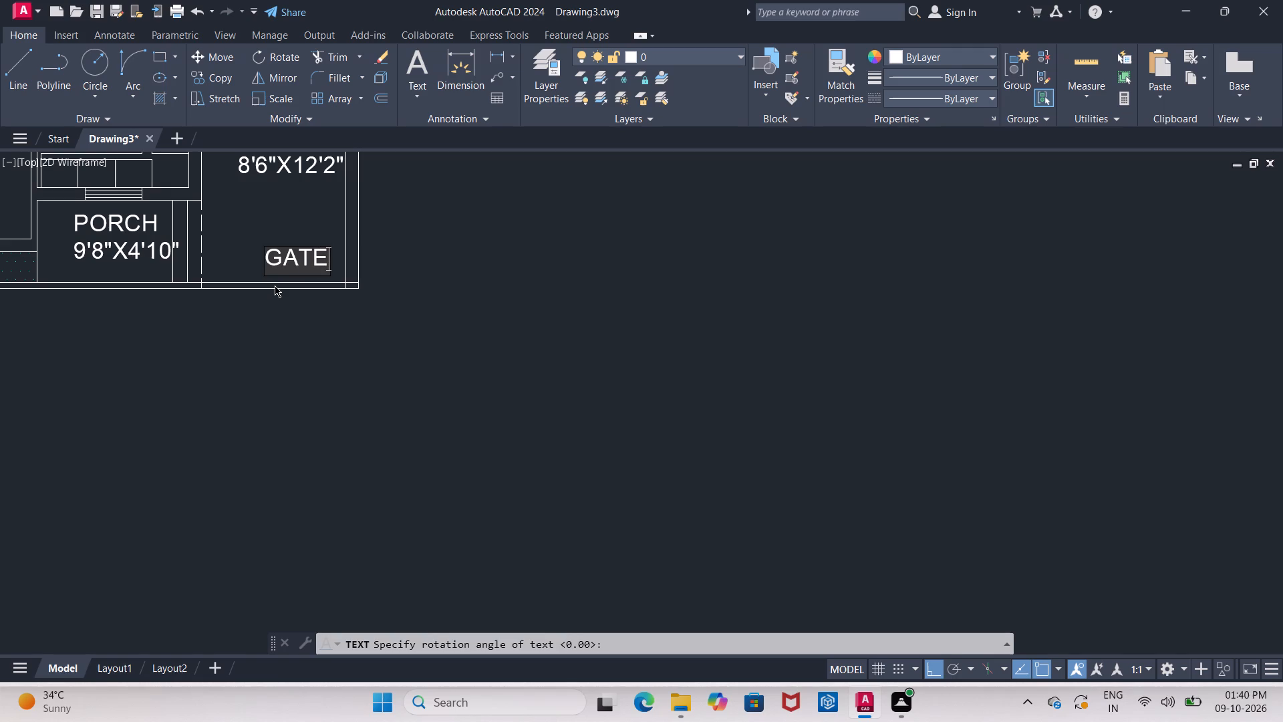
click(899, 374)
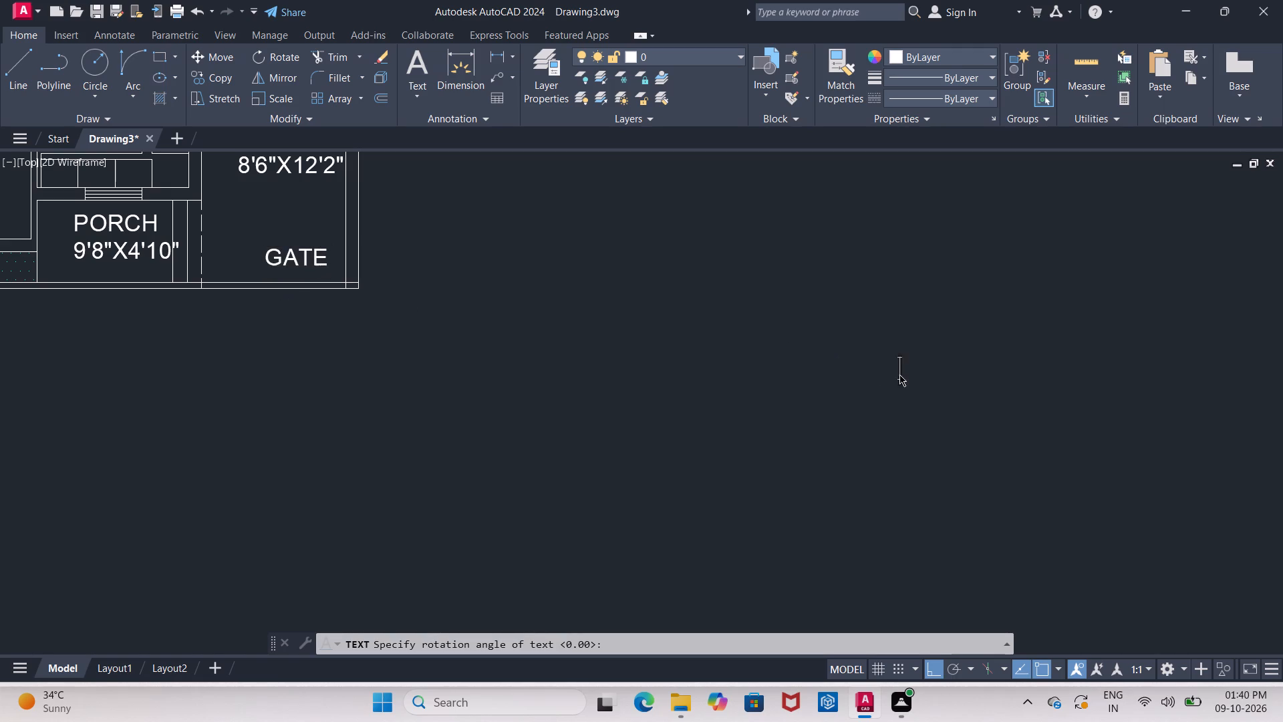
key(Escape)
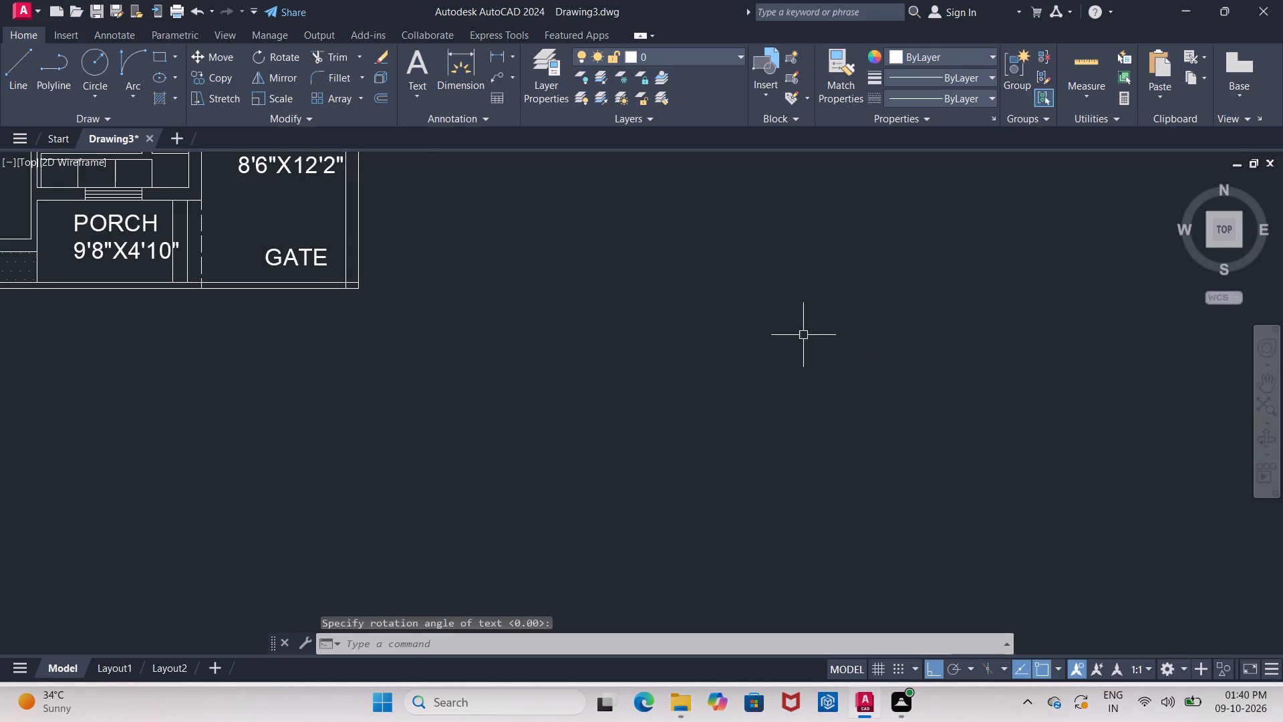
Scale both lines of the O.T.S label down to about three quarters of their size so they fit inside the O.T.S space.
middle_drag(803, 335, 851, 542)
middle_drag(720, 418, 965, 469)
scroll(752, 209, down, 1)
middle_drag(752, 211, 752, 216)
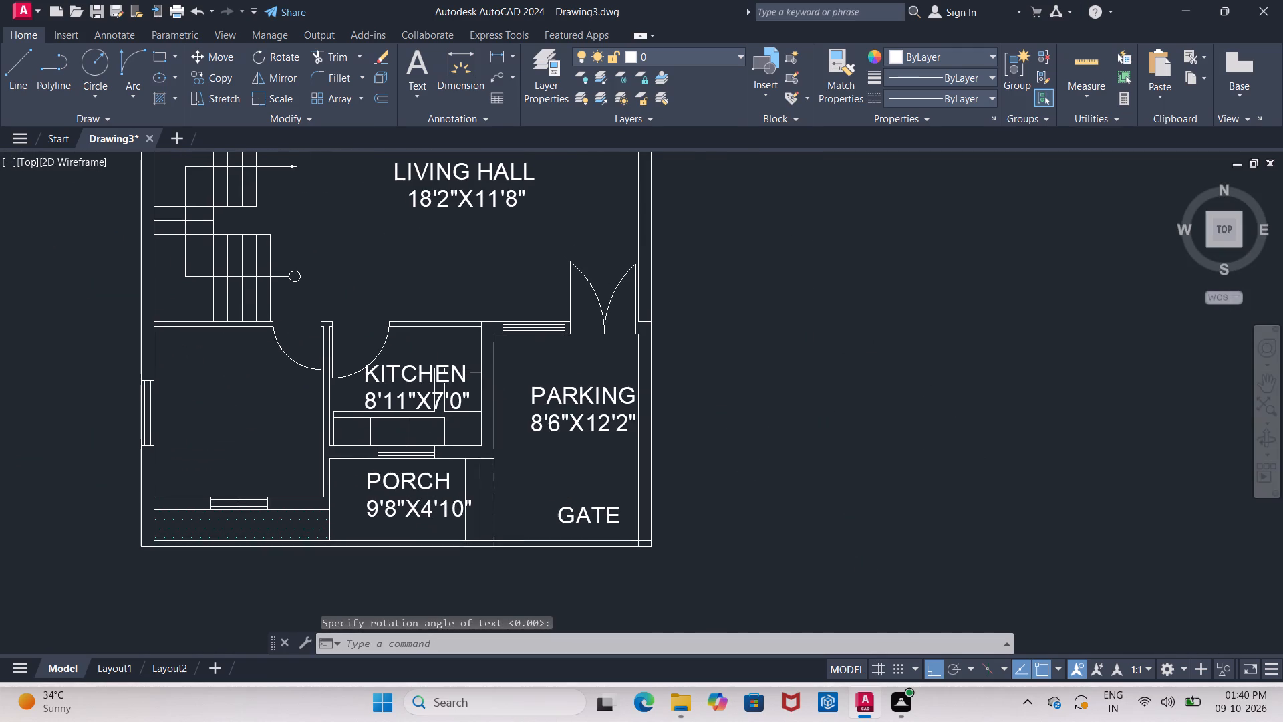
middle_drag(752, 216, 748, 326)
middle_drag(596, 273, 589, 357)
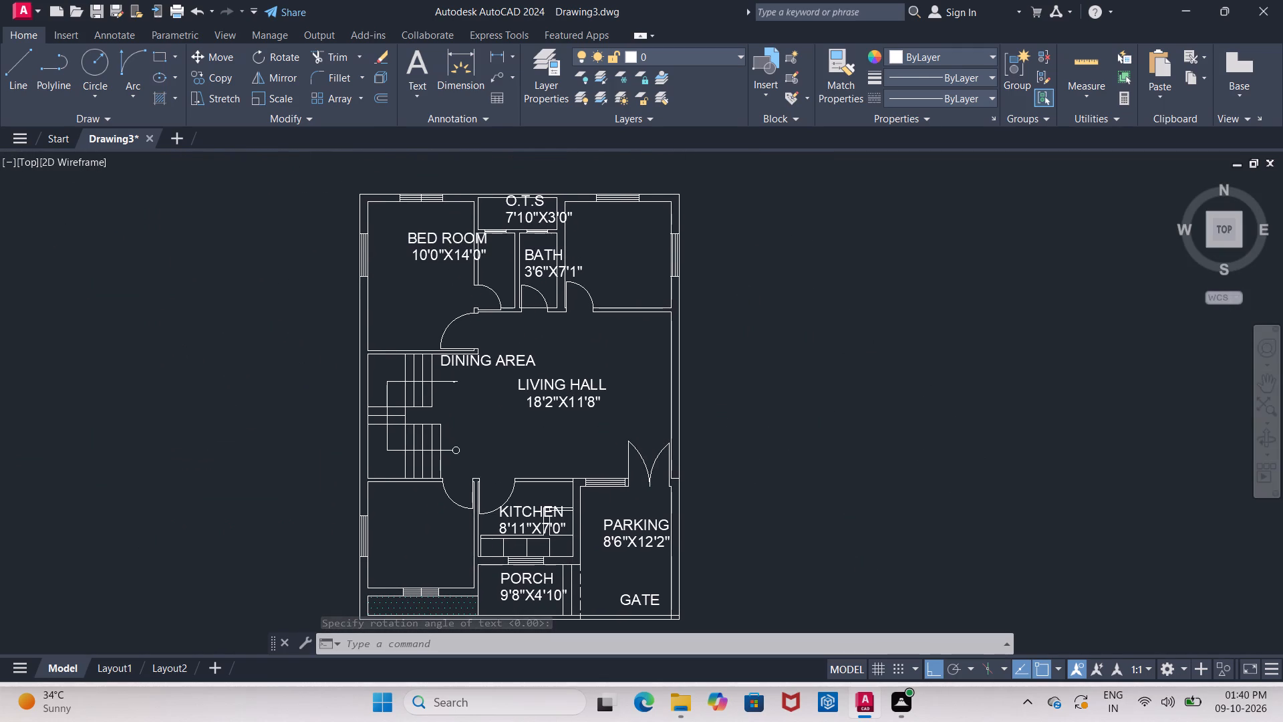
middle_drag(524, 237, 521, 277)
scroll(519, 262, up, 2)
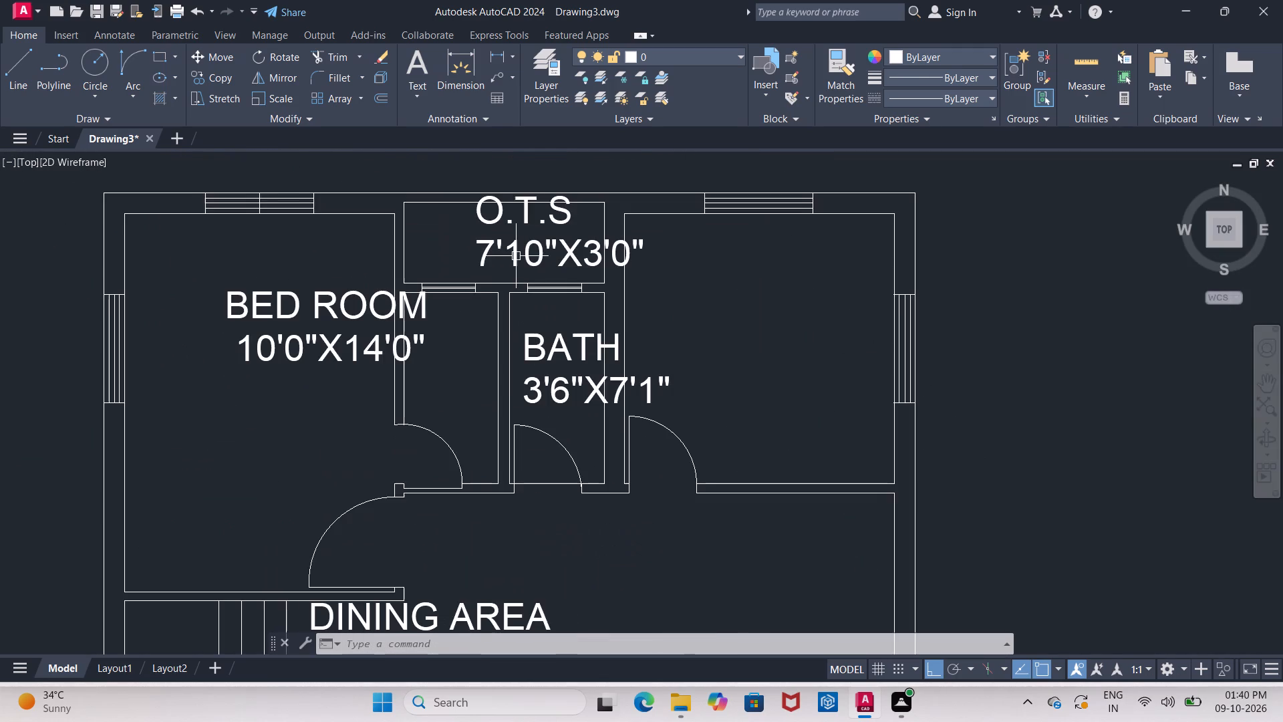
middle_drag(516, 256, 473, 246)
click(457, 202)
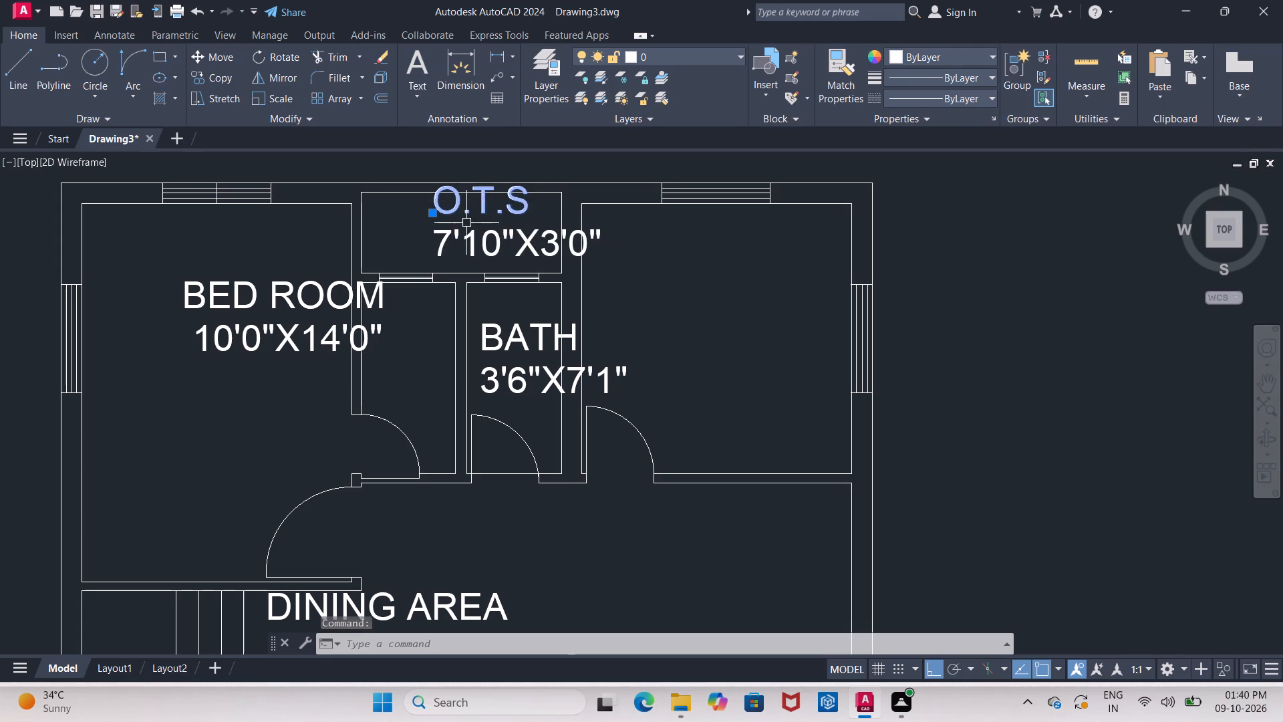
click(484, 257)
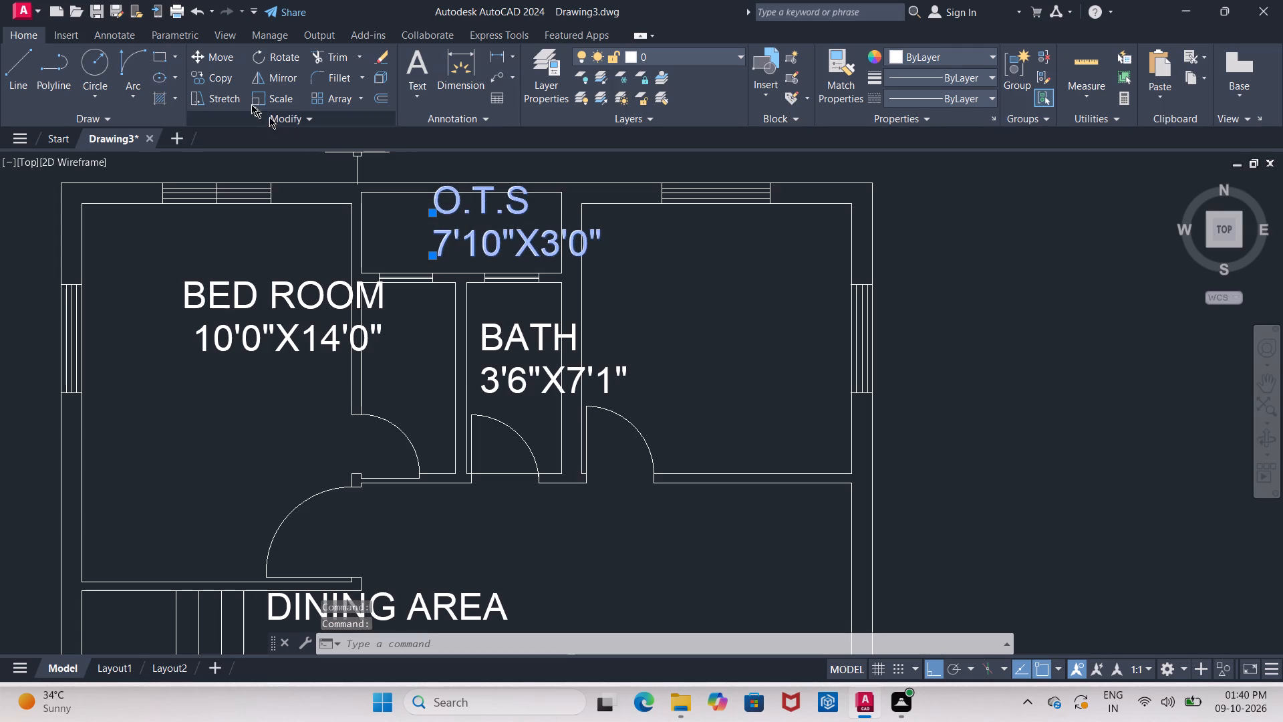
click(251, 105)
click(392, 263)
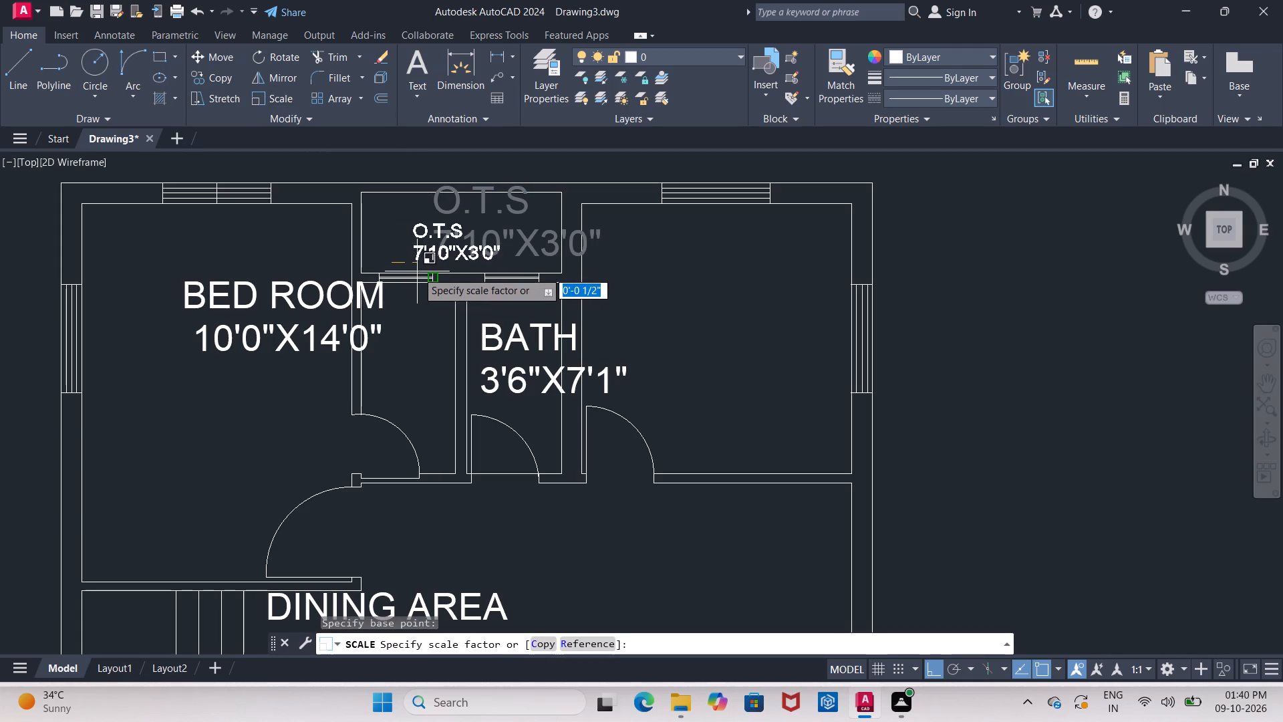
click(456, 261)
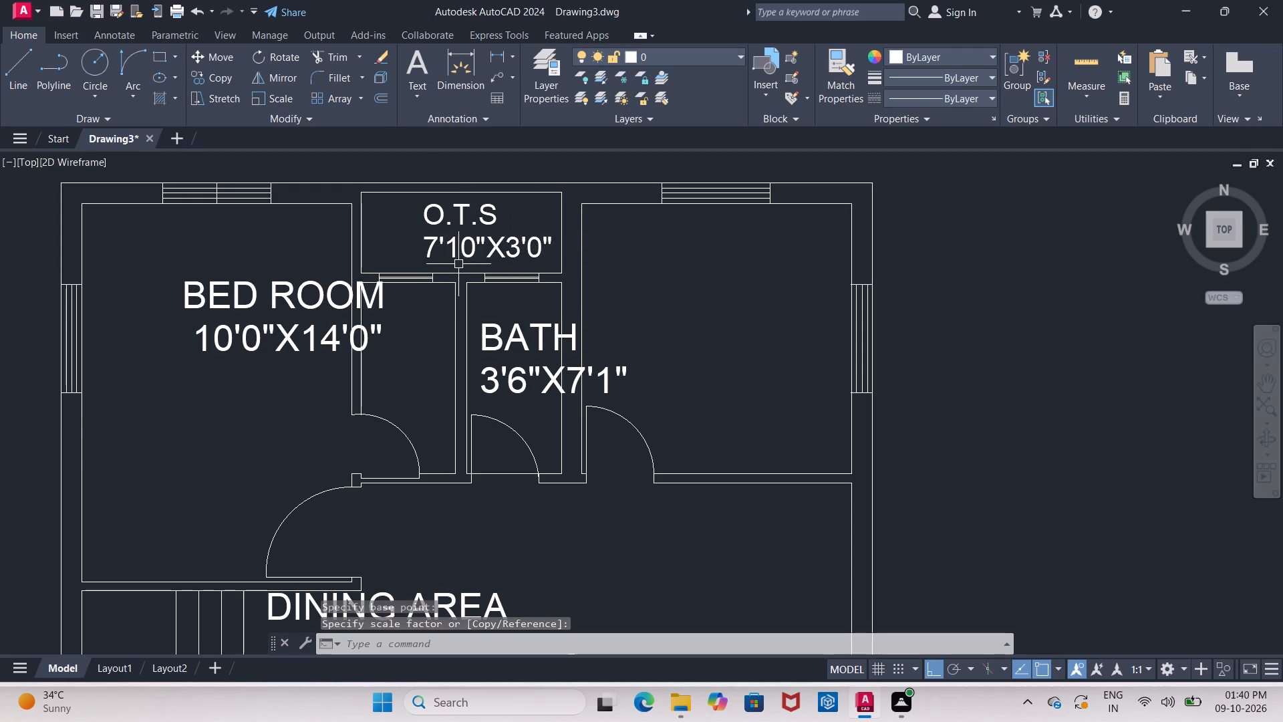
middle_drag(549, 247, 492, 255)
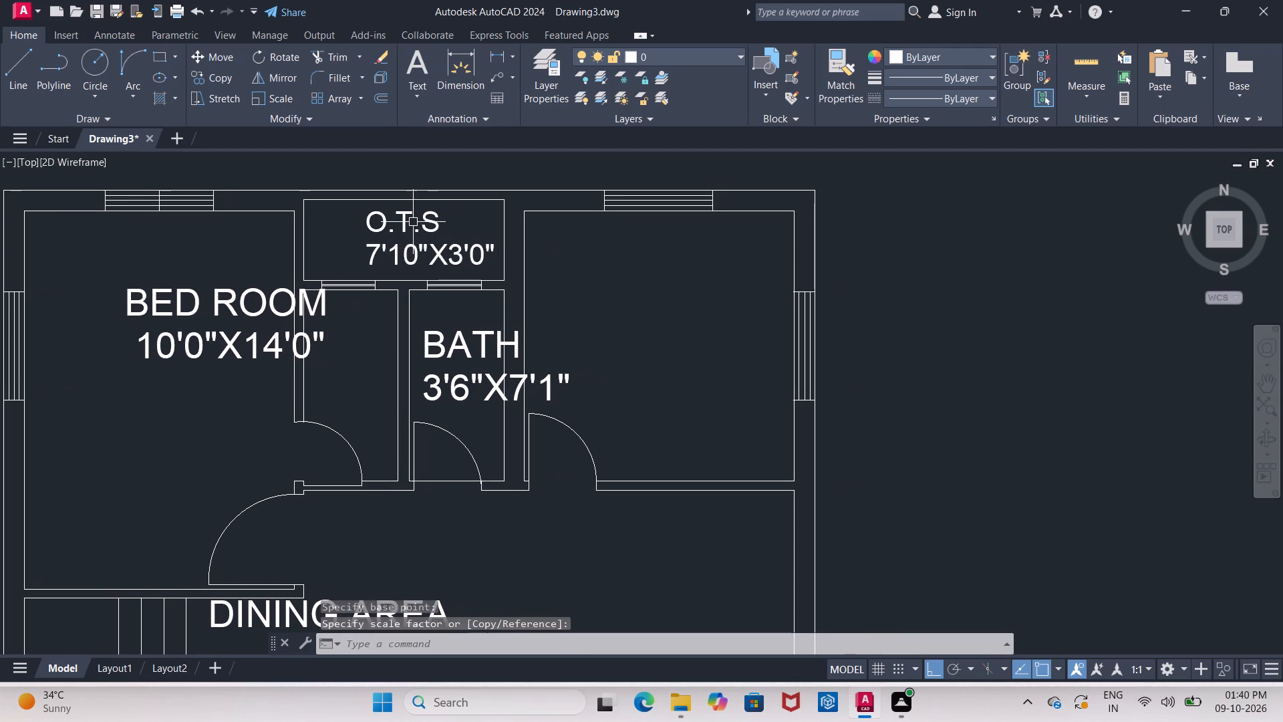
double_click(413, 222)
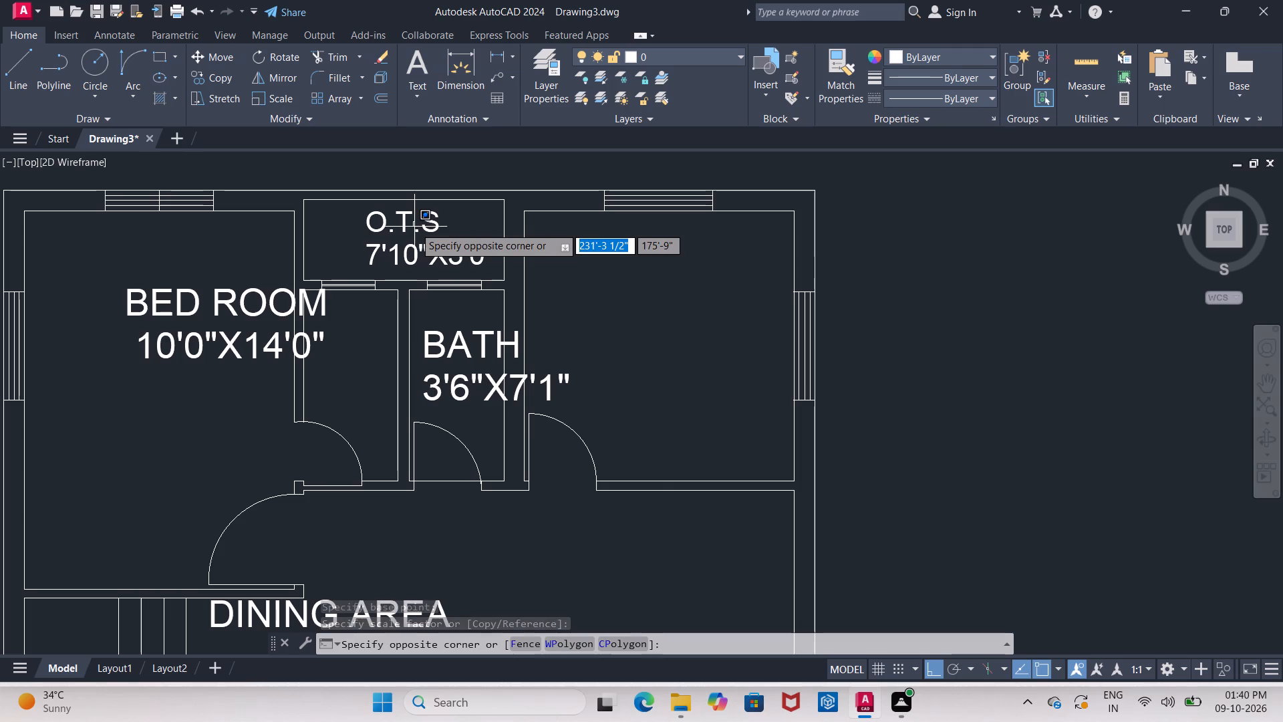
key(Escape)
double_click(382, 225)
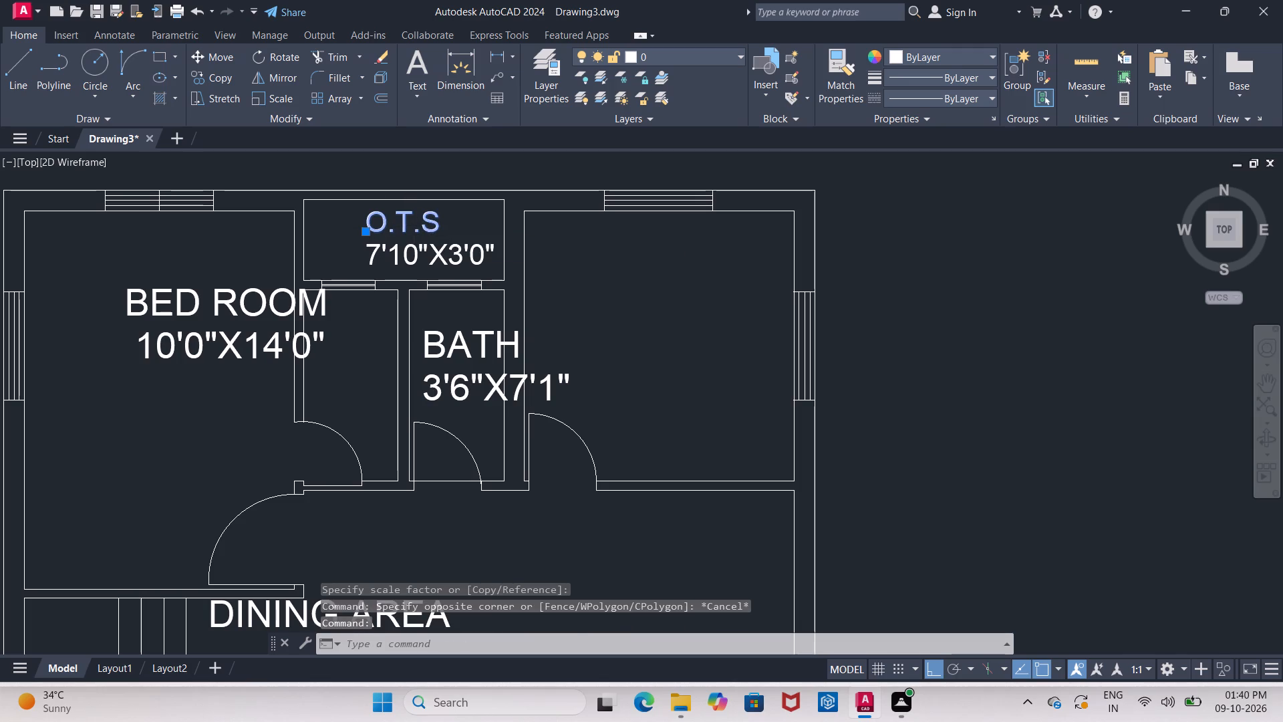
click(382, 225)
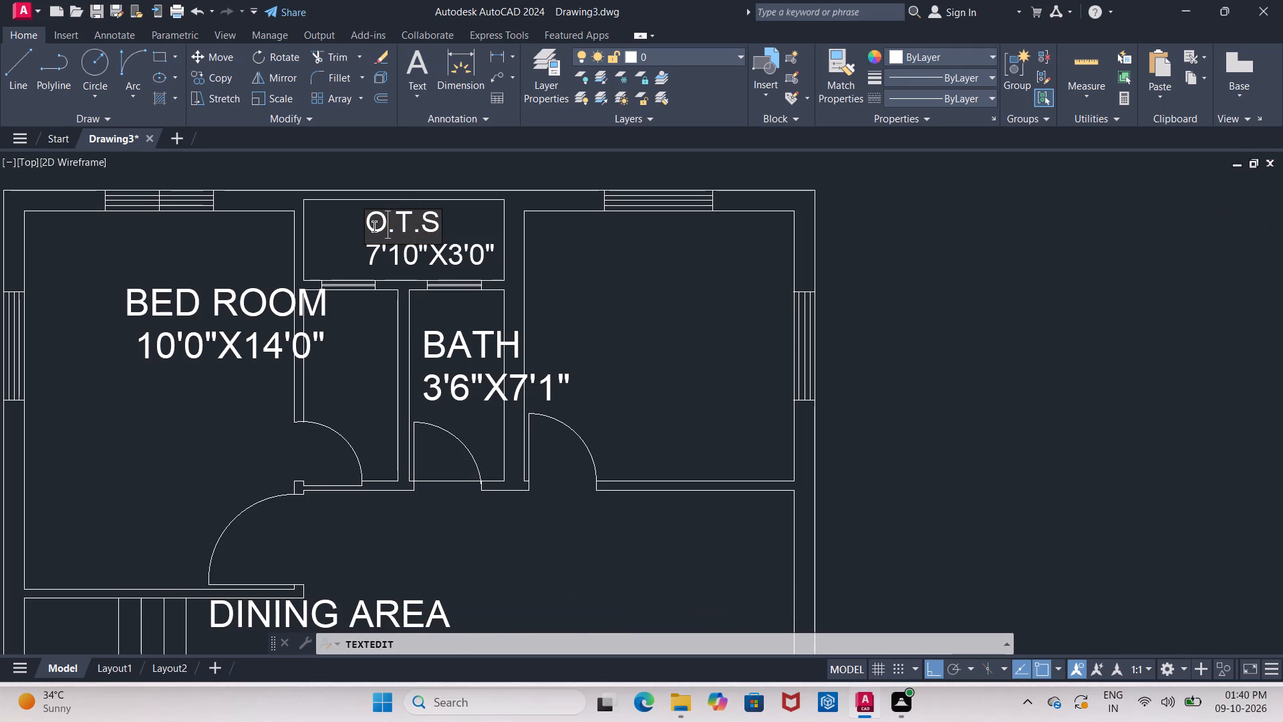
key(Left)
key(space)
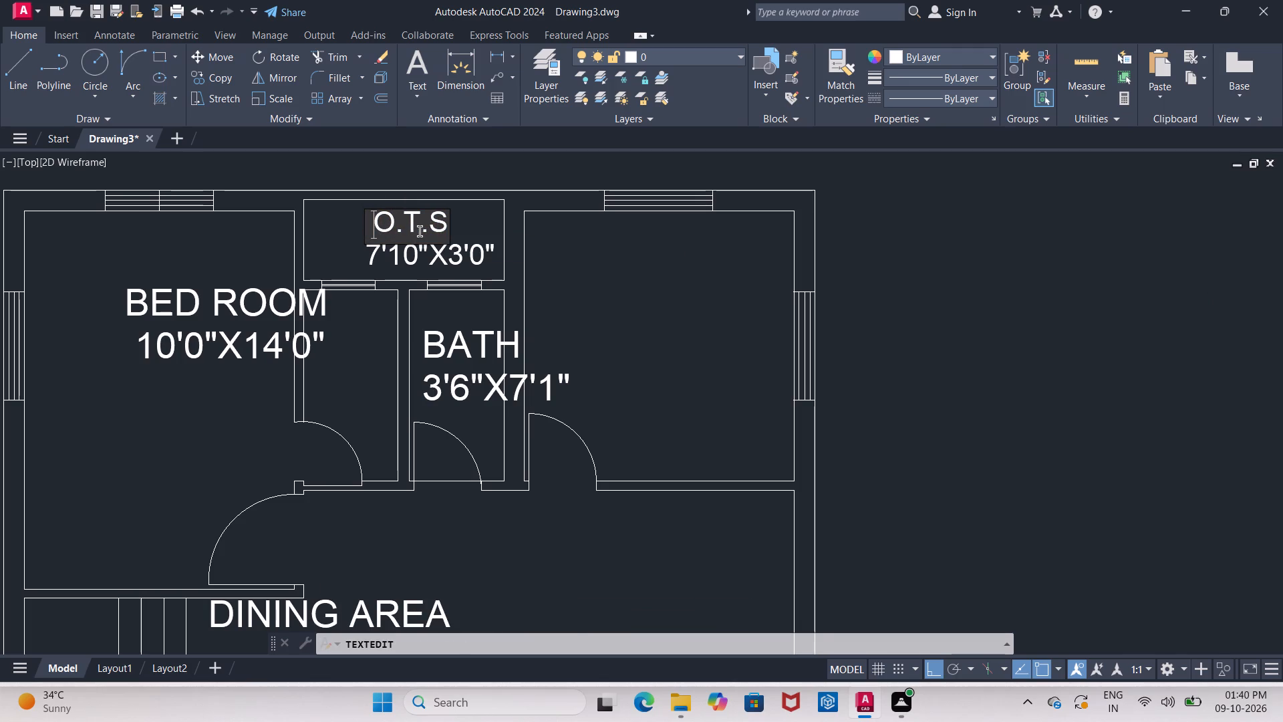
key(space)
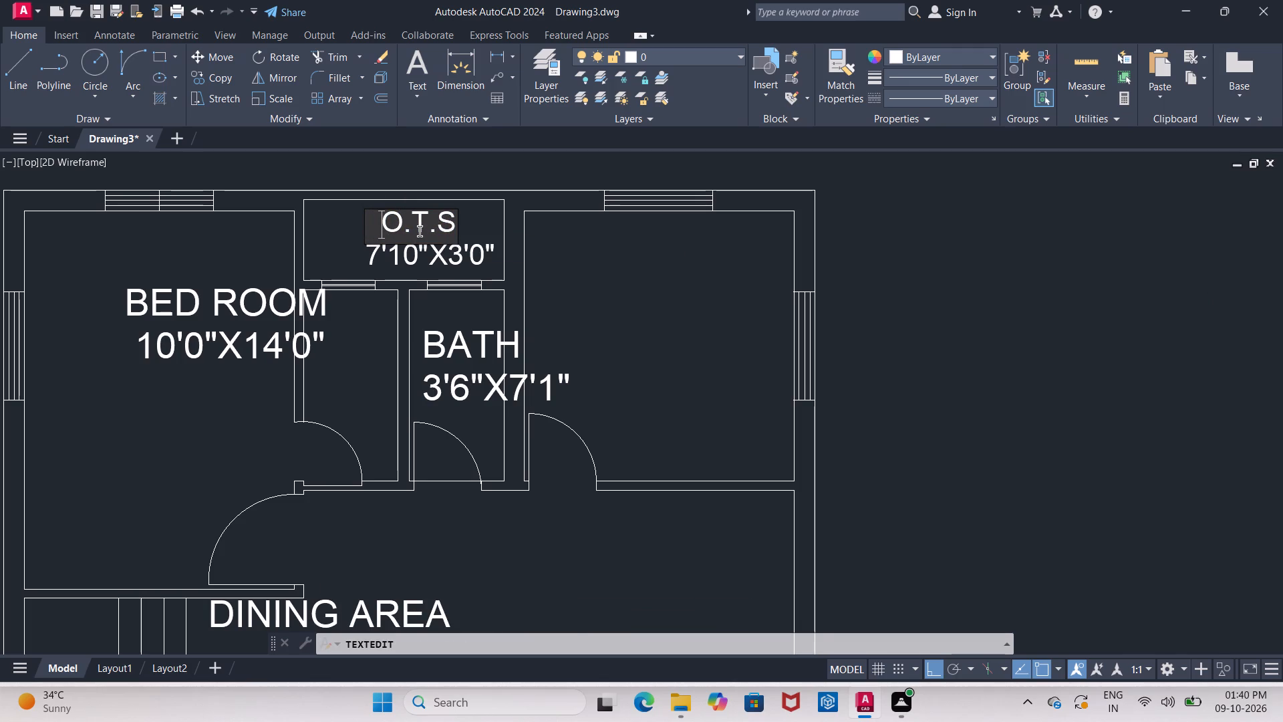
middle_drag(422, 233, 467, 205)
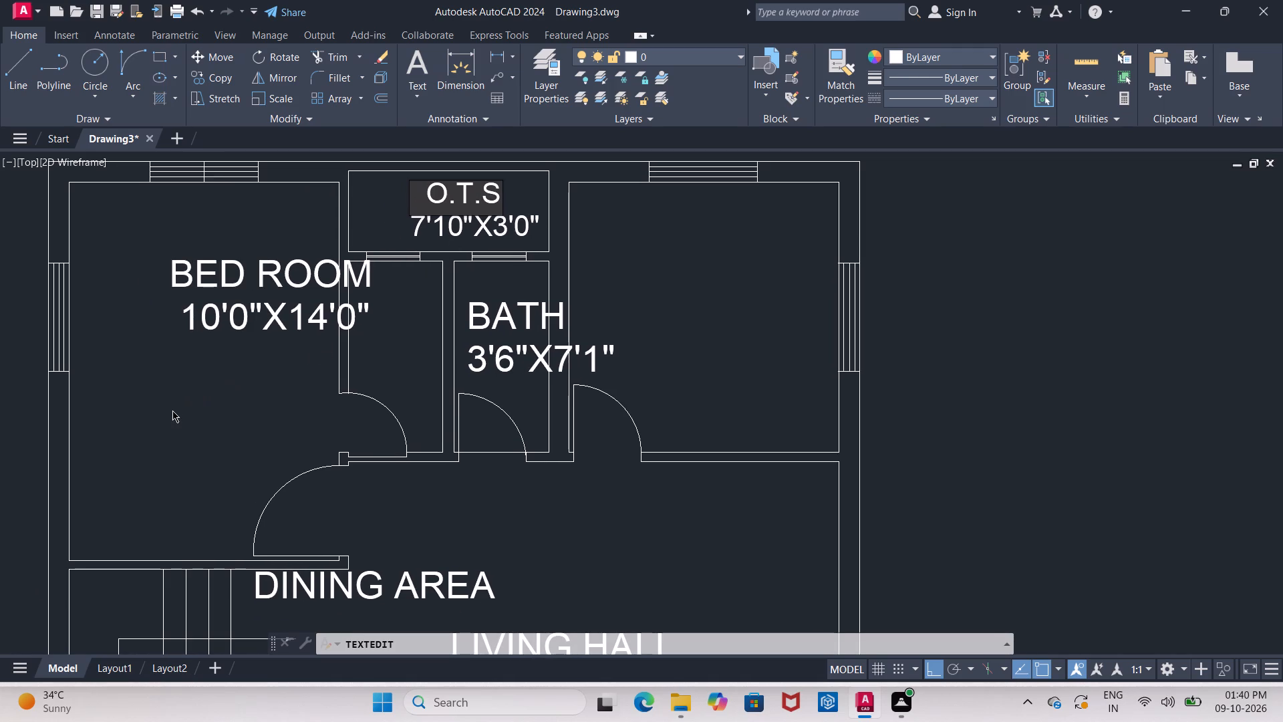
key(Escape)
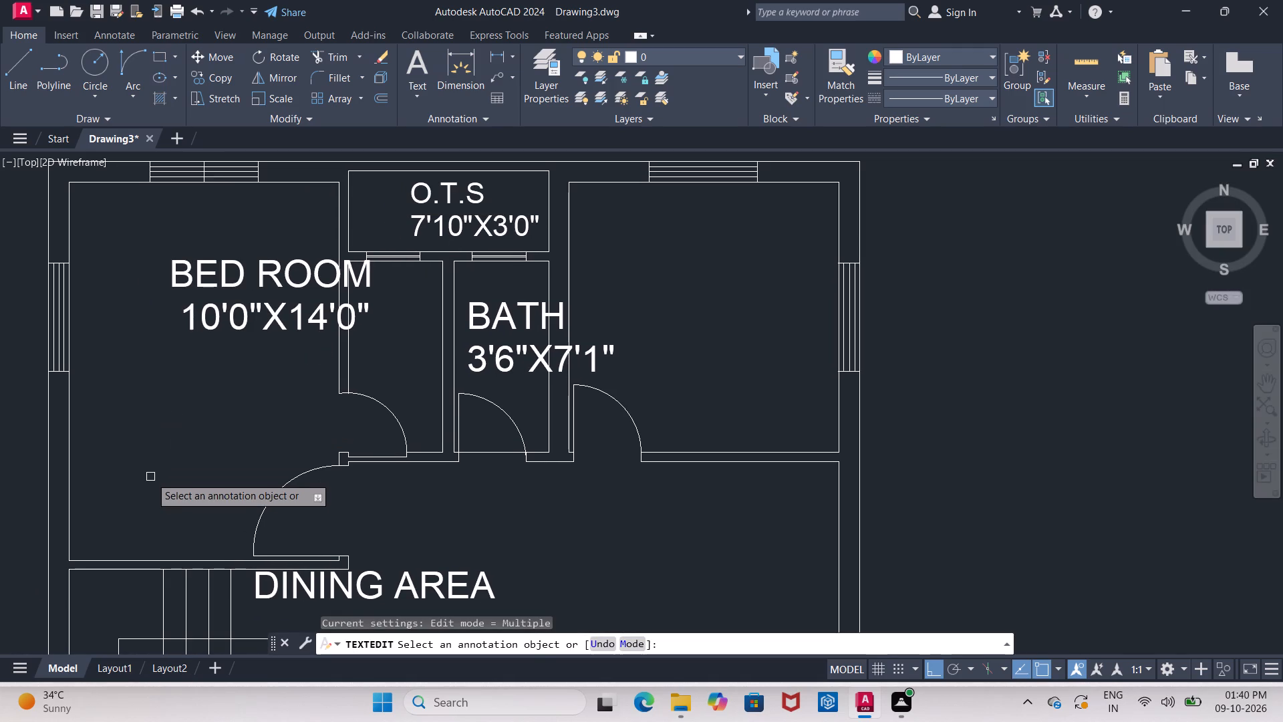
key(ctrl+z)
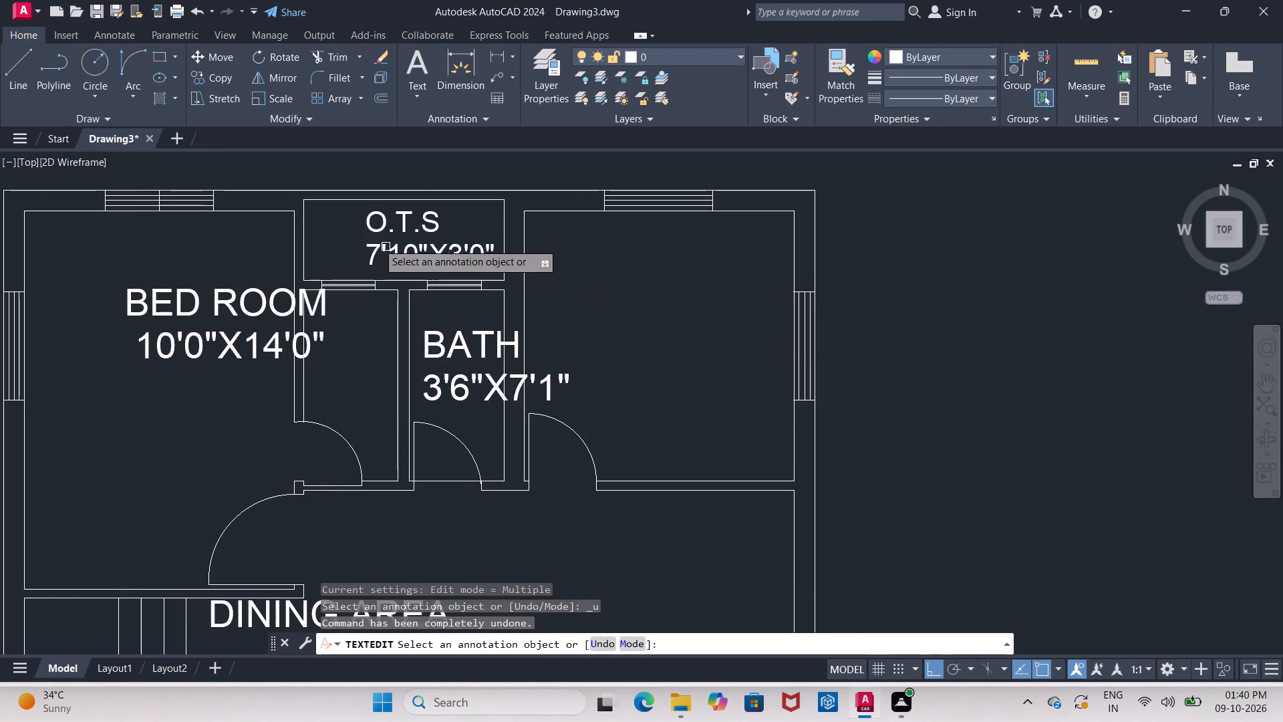
Insert three leading spaces before "O.T.S" to centre it over its size line, and finish text editing.
double_click(375, 229)
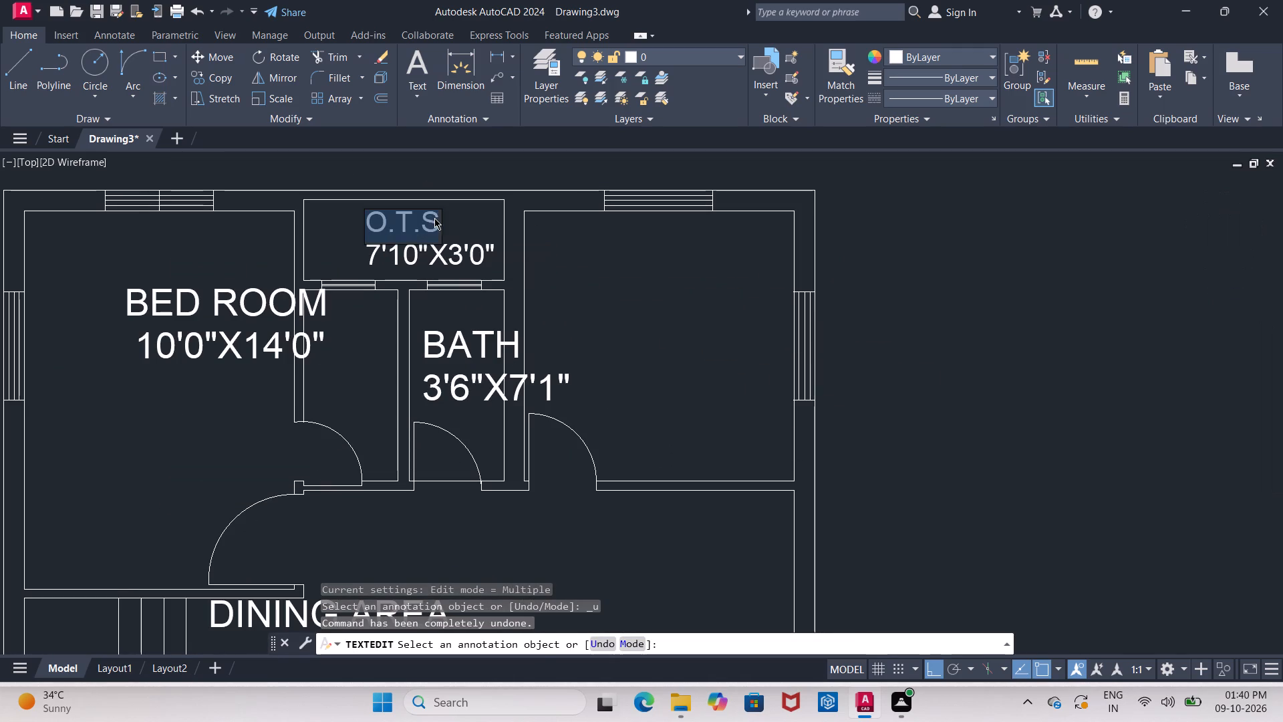
click(393, 225)
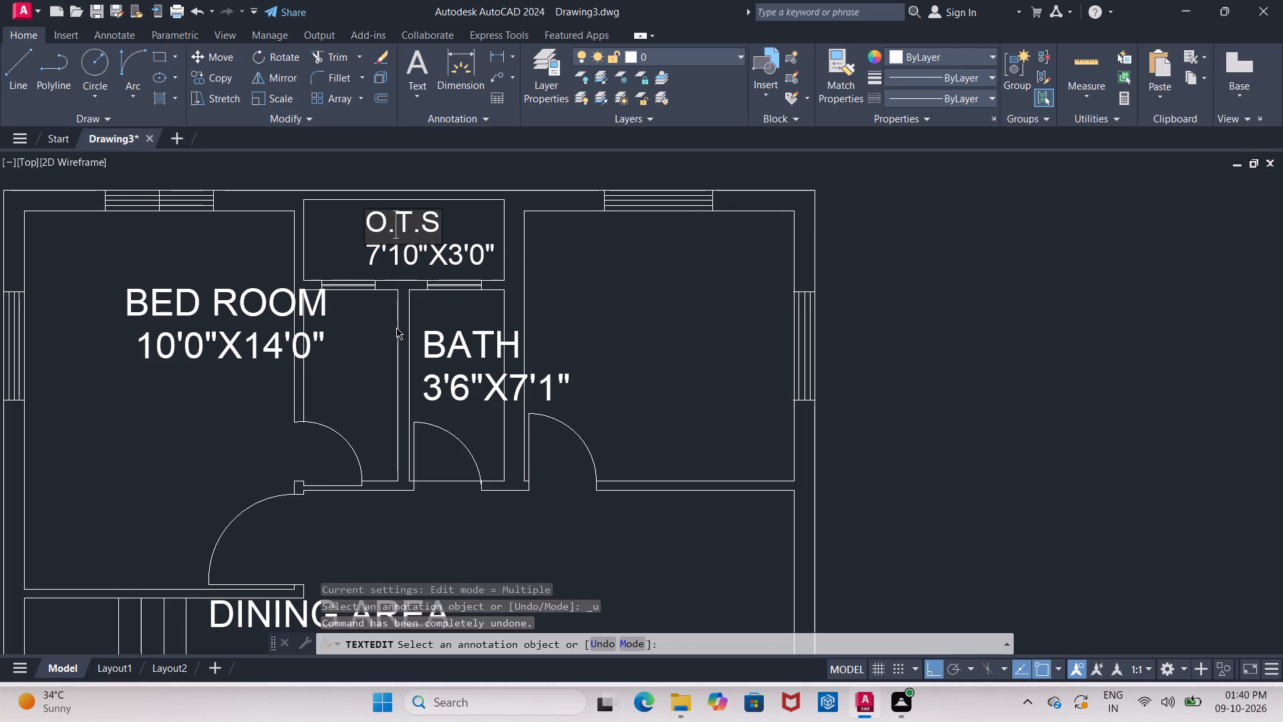
key(Left)
key(Left)
key(space)
key(space)
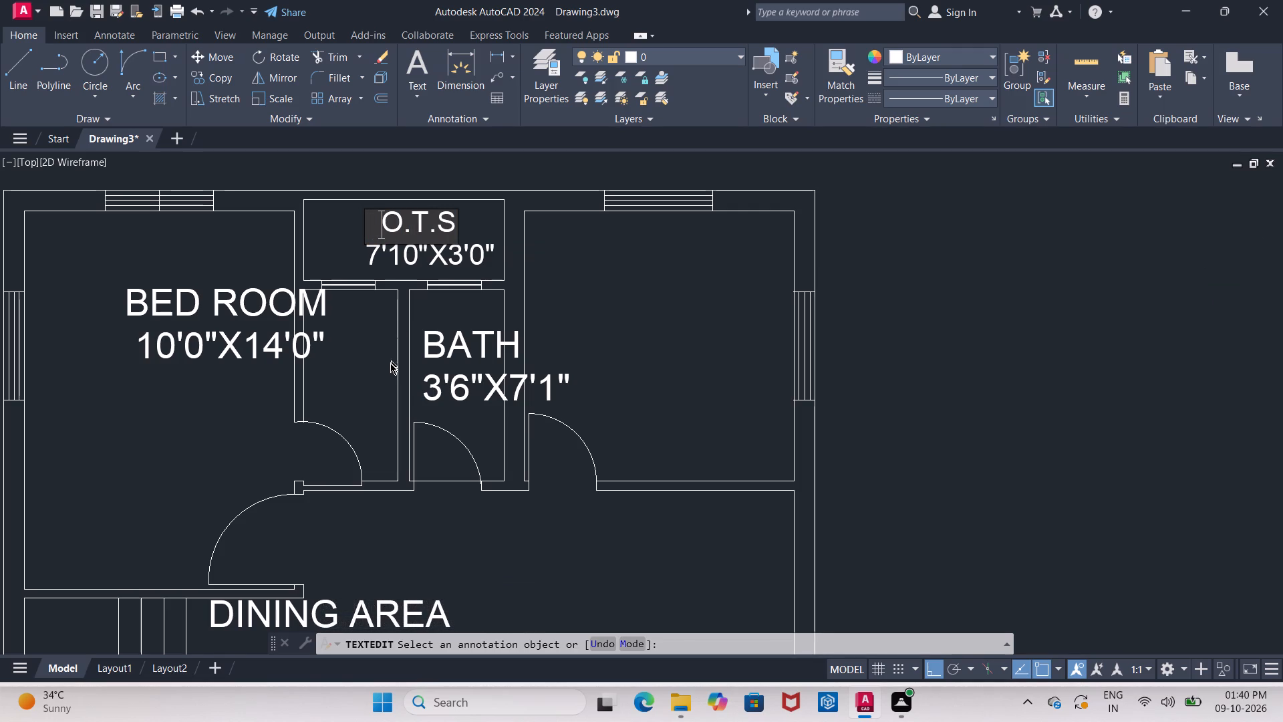
key(space)
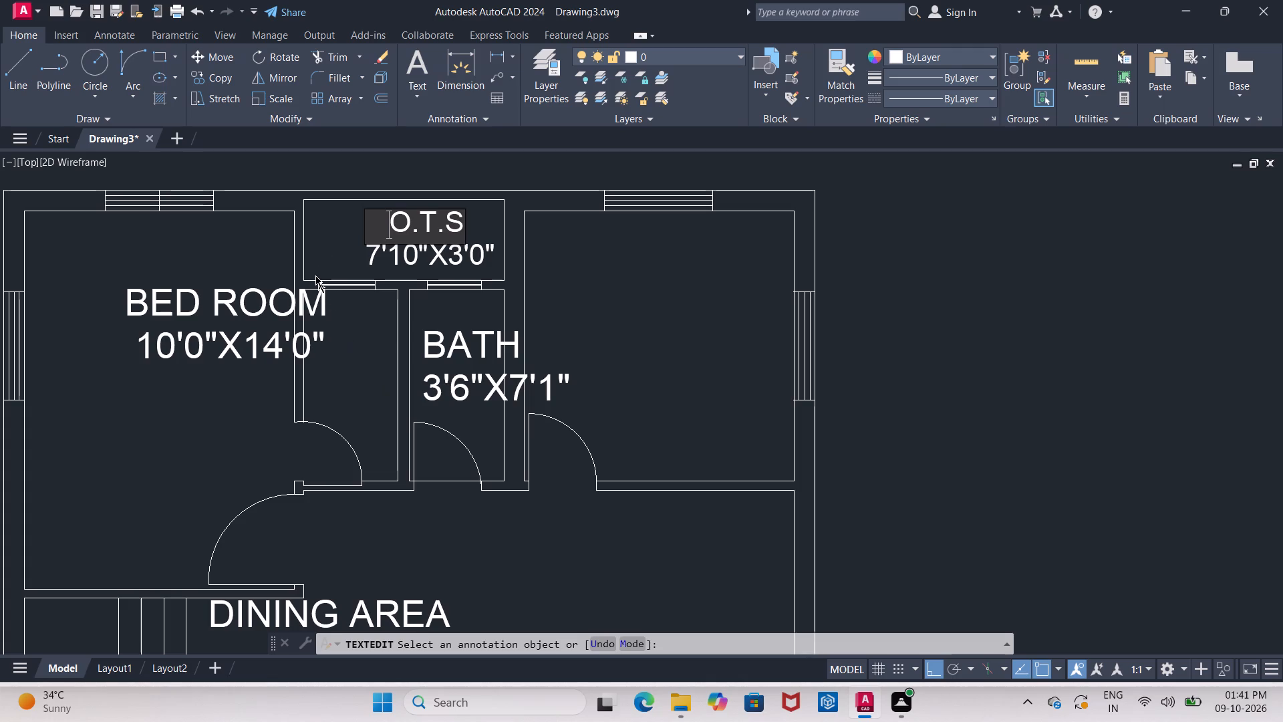
click(344, 240)
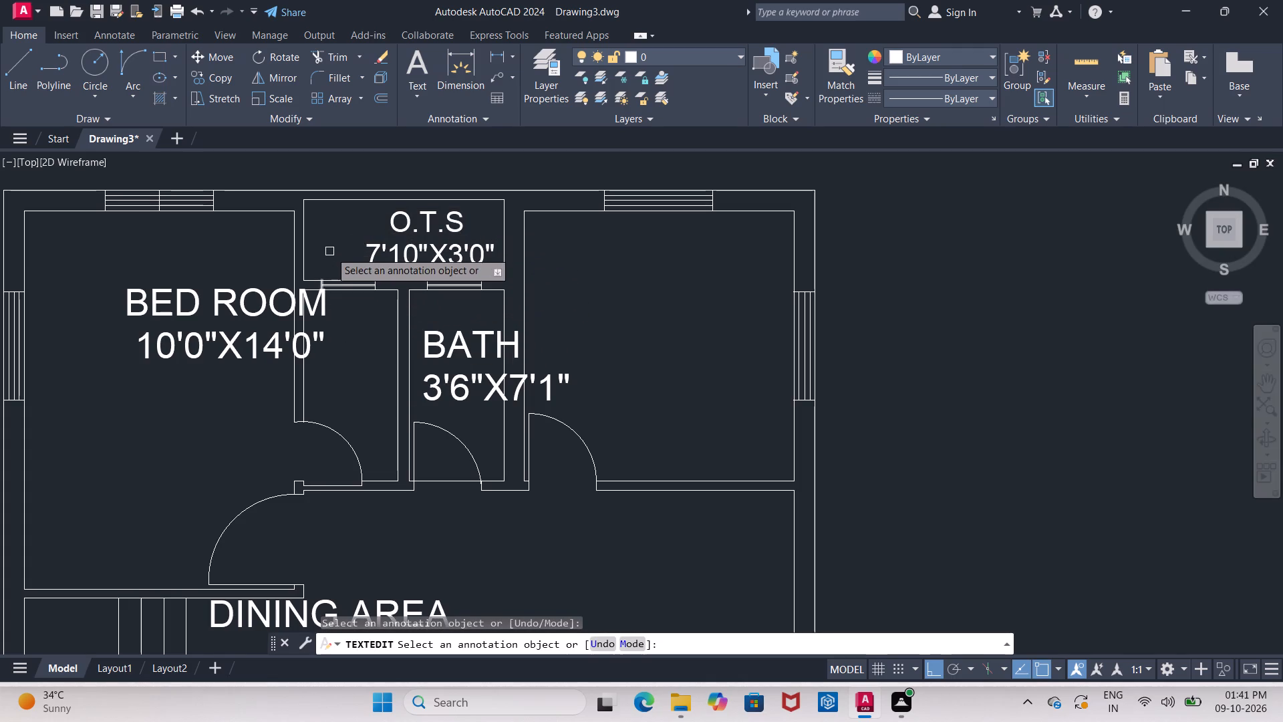
key(Escape)
Turn Ortho off and move both lines of the O.T.S label slightly west and north to centre them in the O.T.S space.
click(410, 220)
click(417, 254)
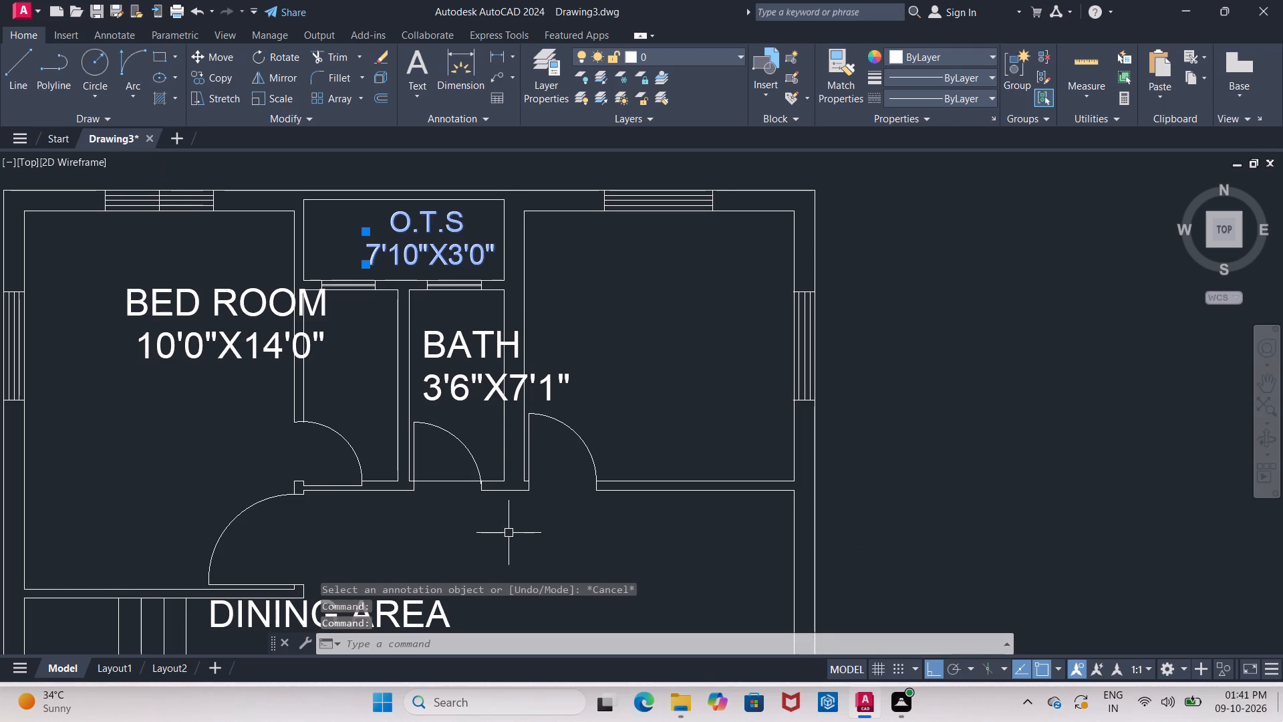
click(202, 65)
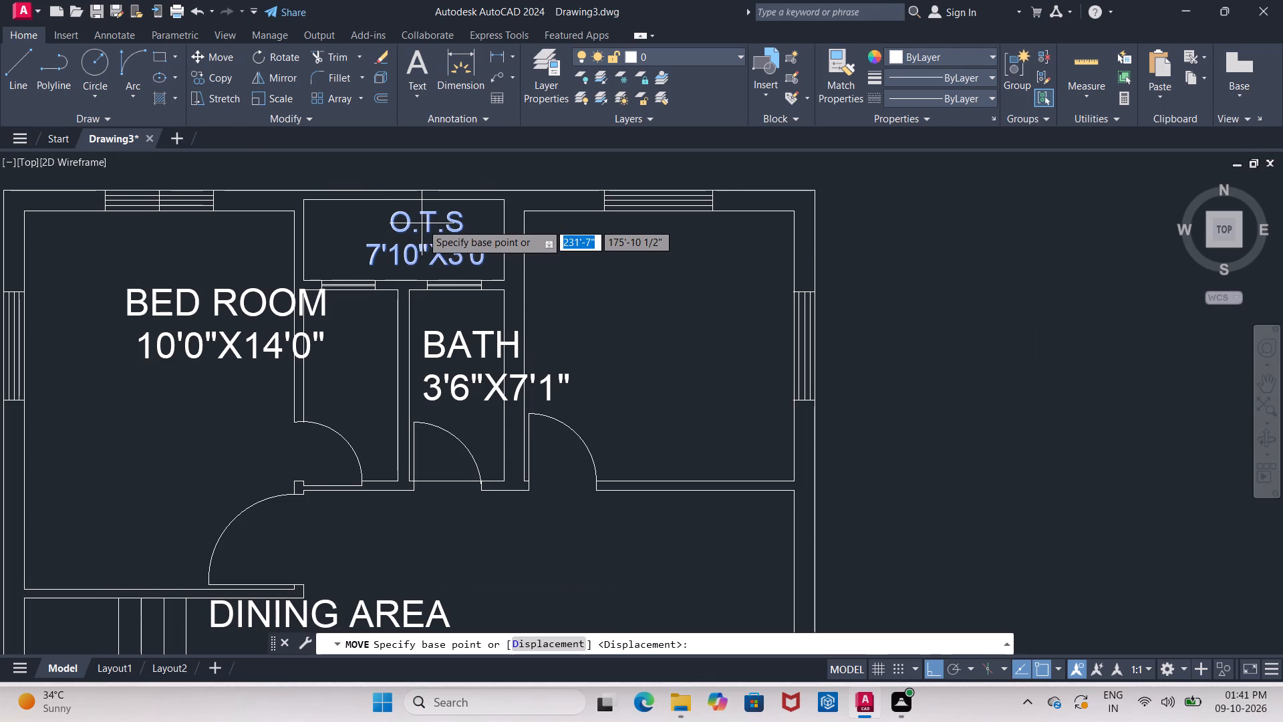
click(934, 673)
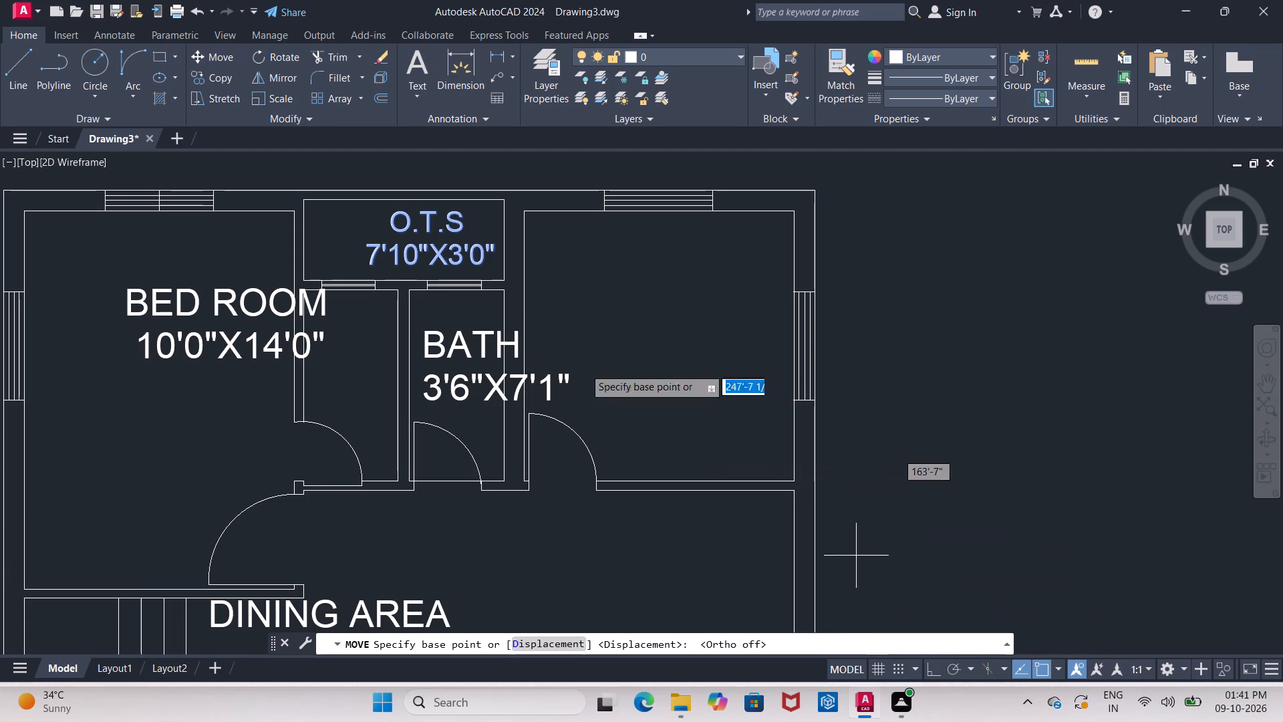
click(419, 223)
click(395, 217)
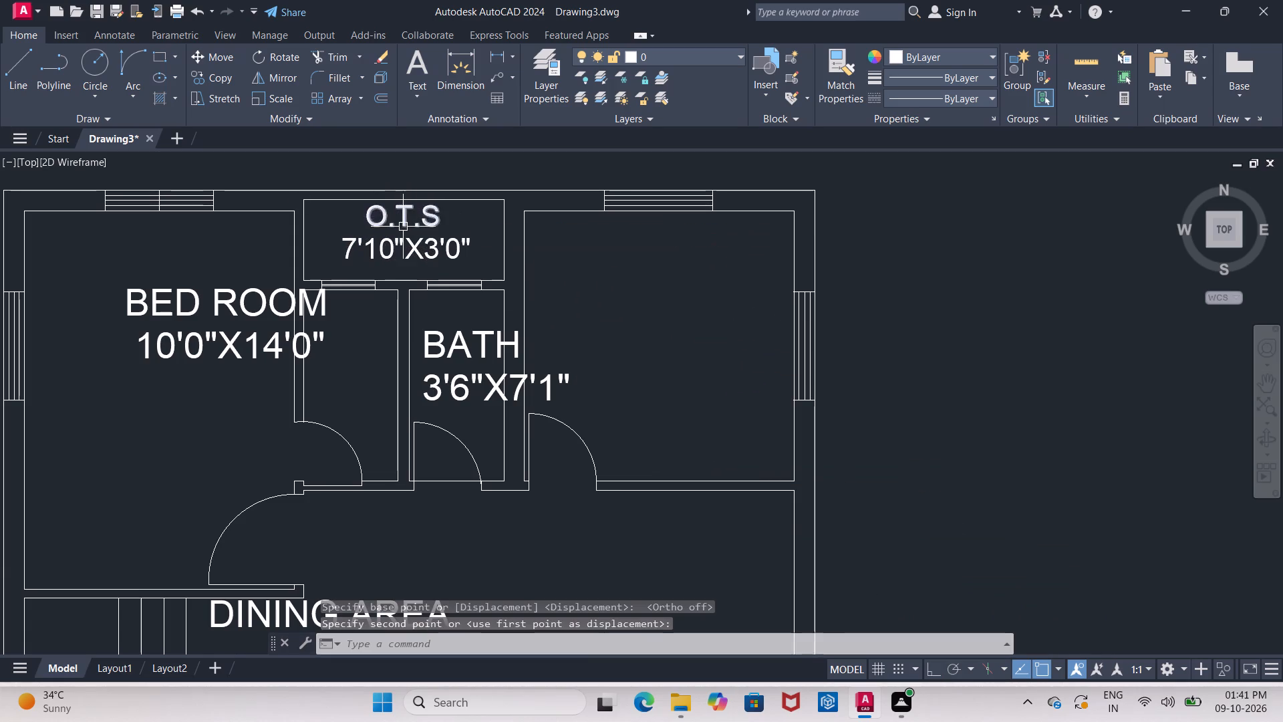
scroll(403, 227, down, 1)
middle_drag(403, 227, 472, 211)
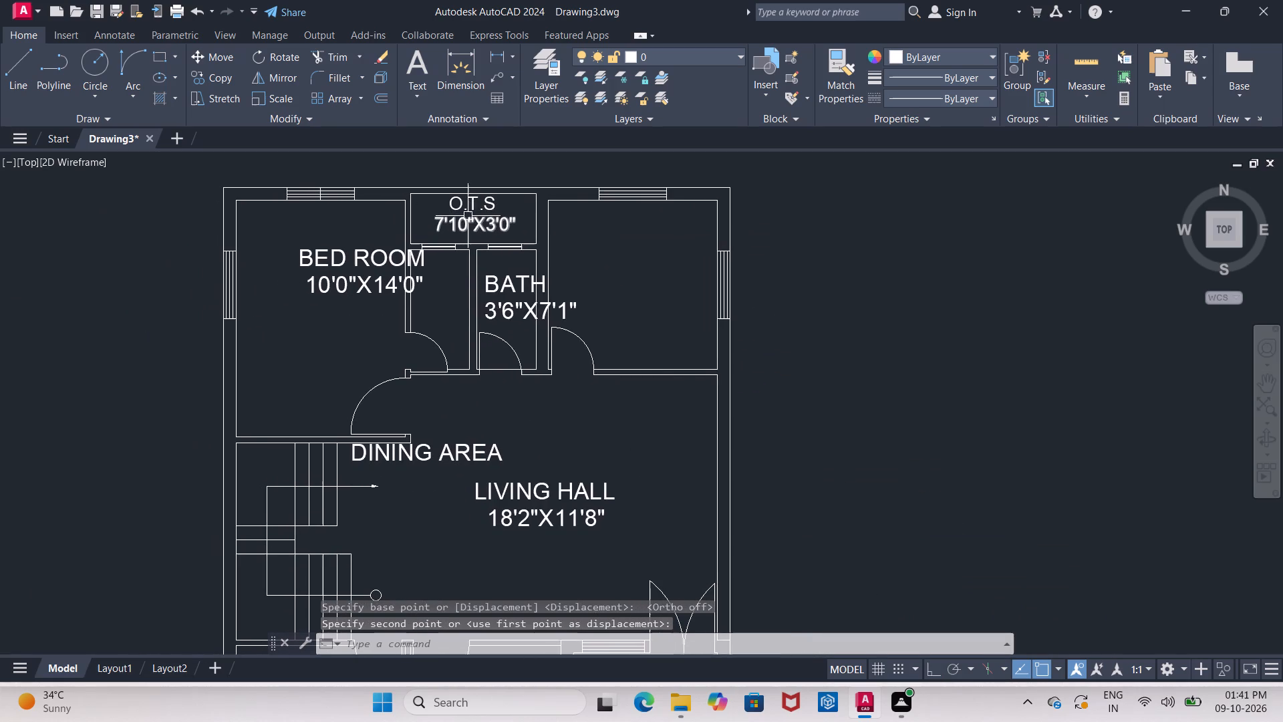
key(Escape)
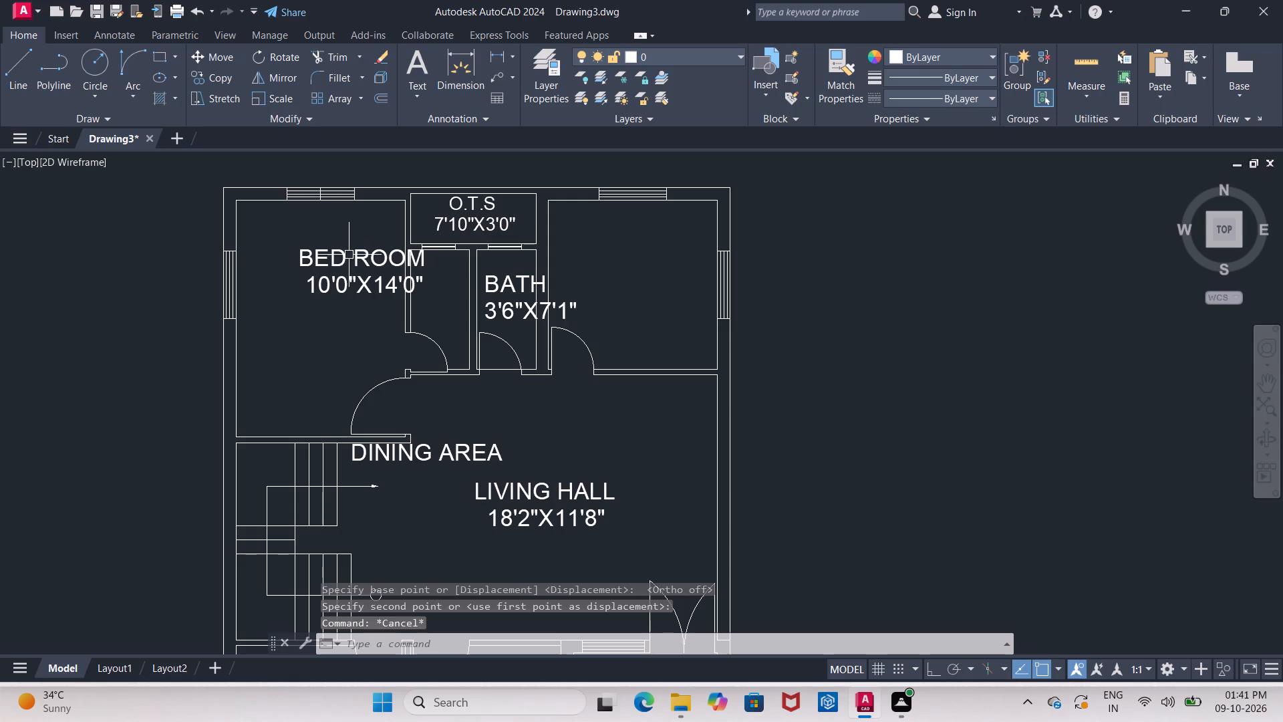
Move both lines of the BED ROOM label about 3'-2" southwest so they sit inside the northwest bedroom.
click(349, 255)
click(355, 299)
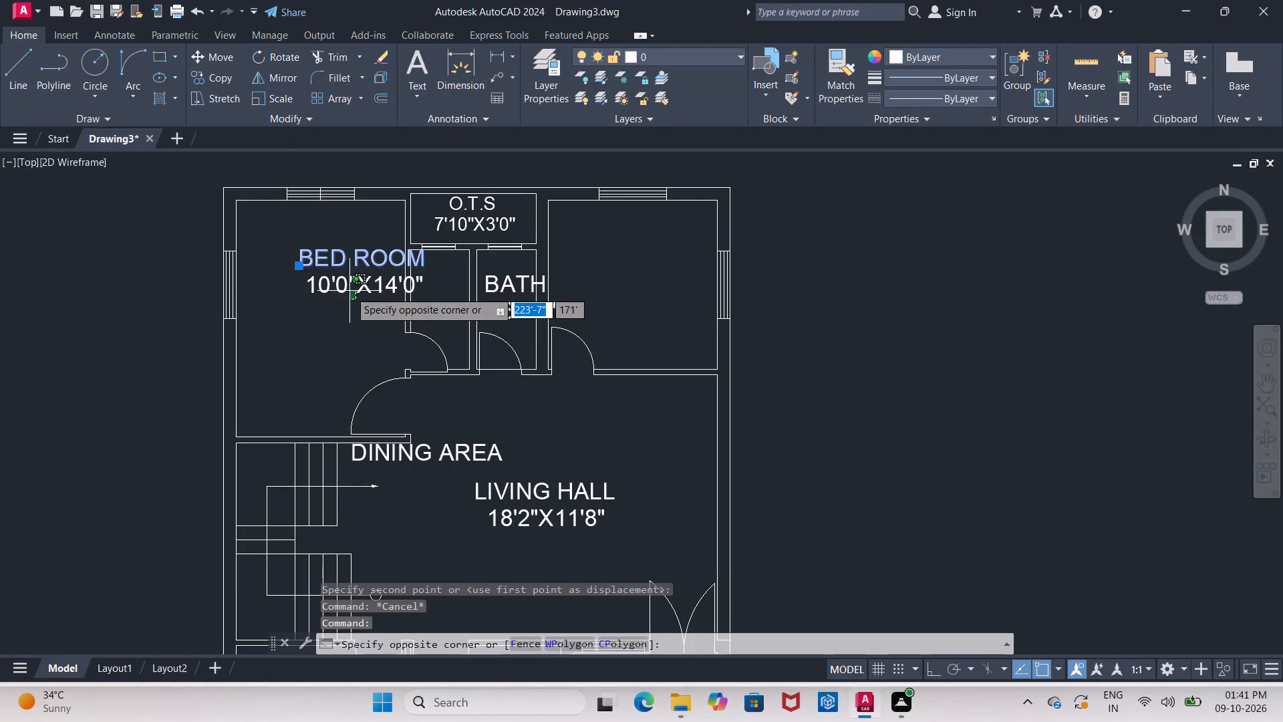
key(Escape)
click(348, 251)
click(355, 277)
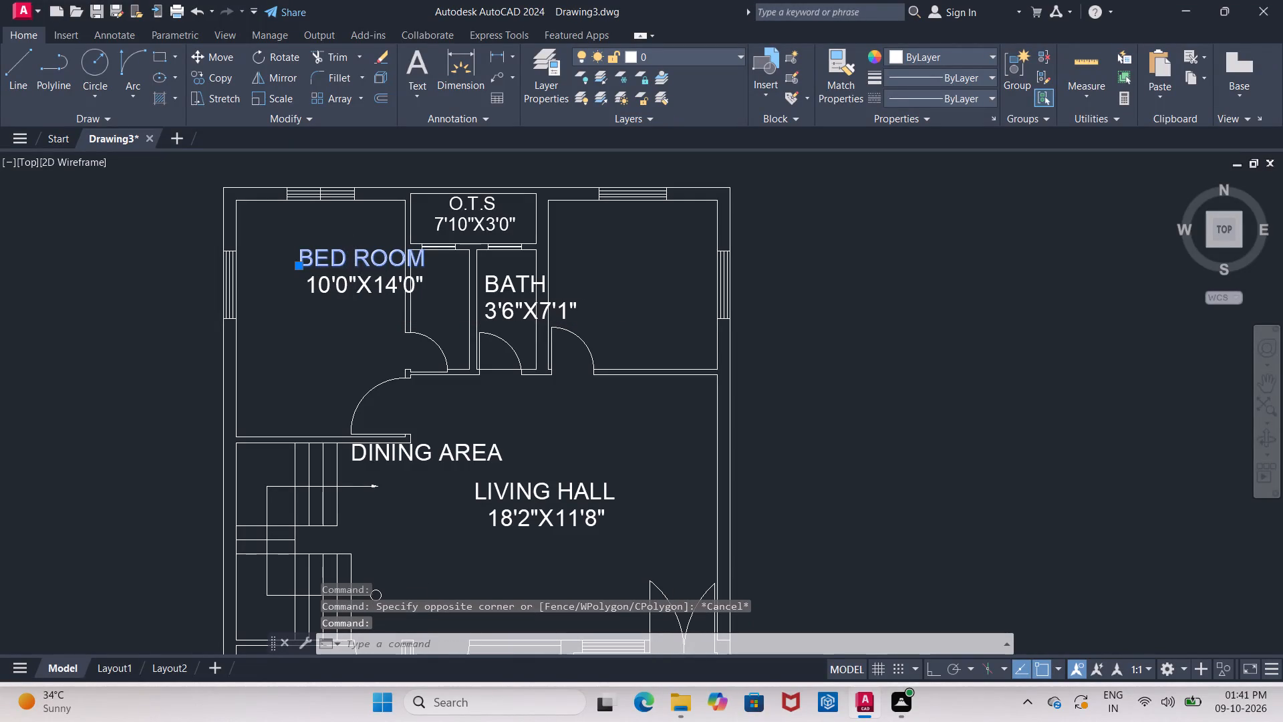
click(231, 58)
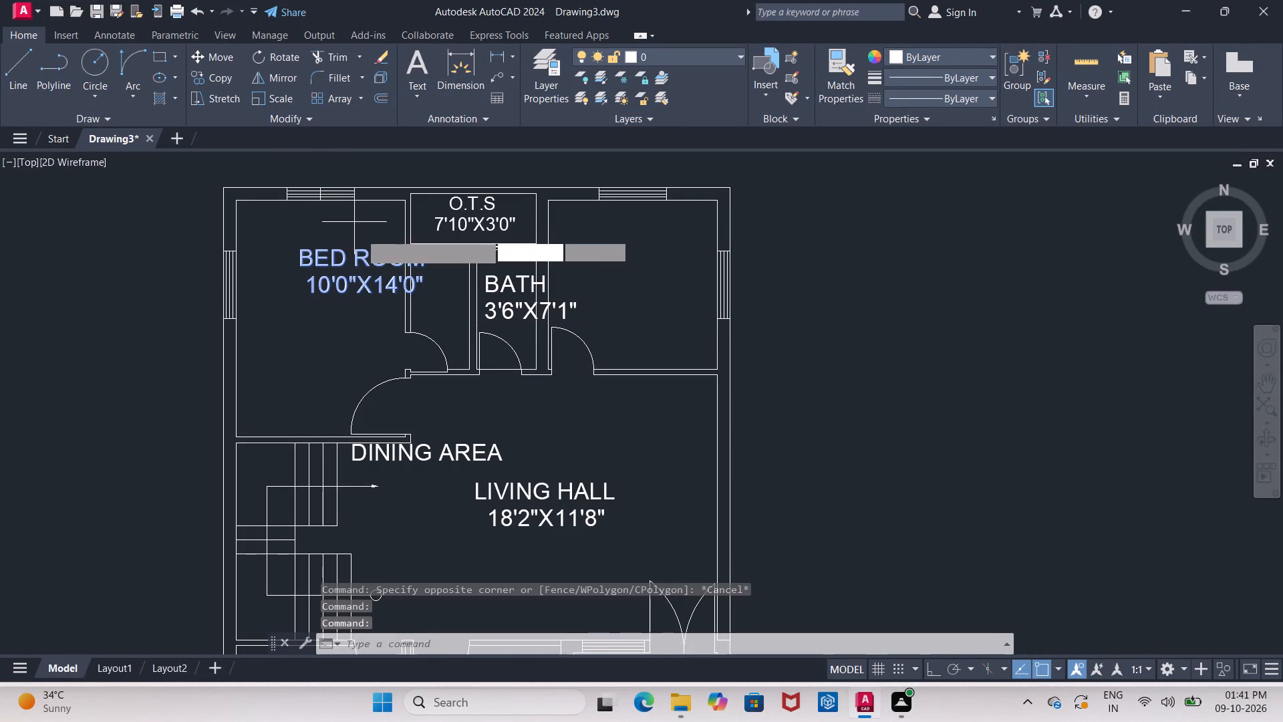
click(364, 263)
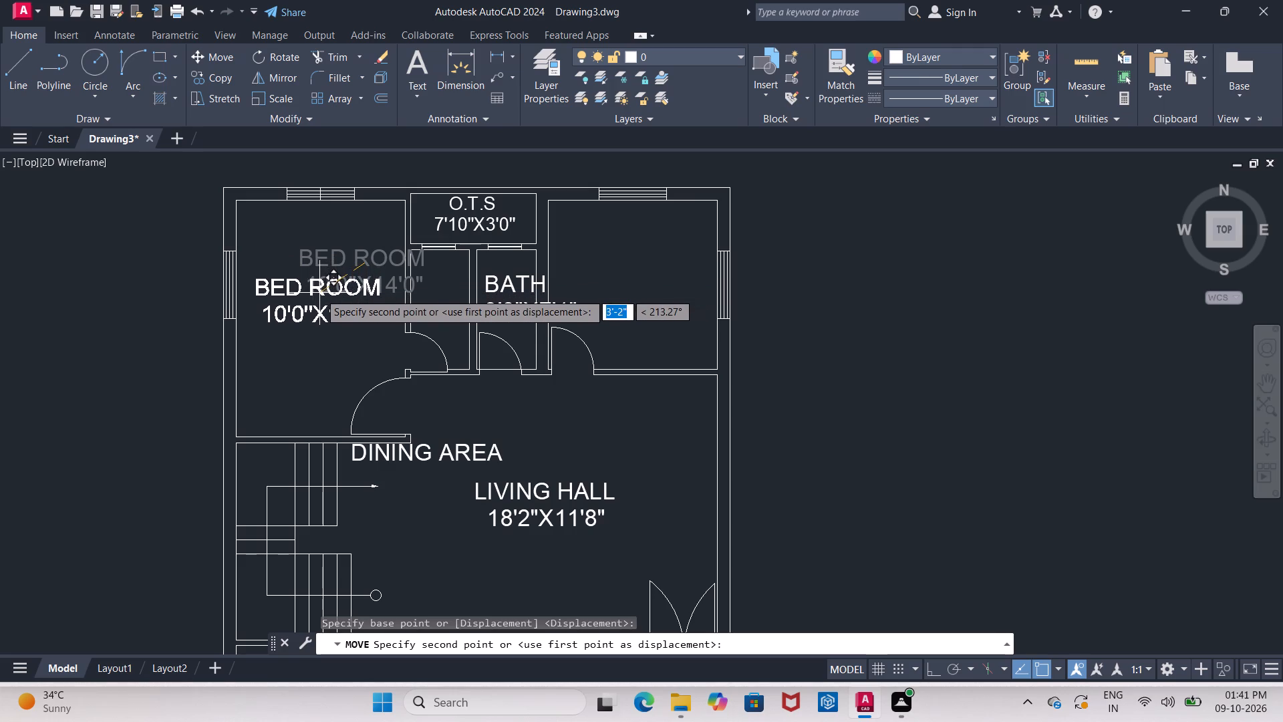
click(319, 293)
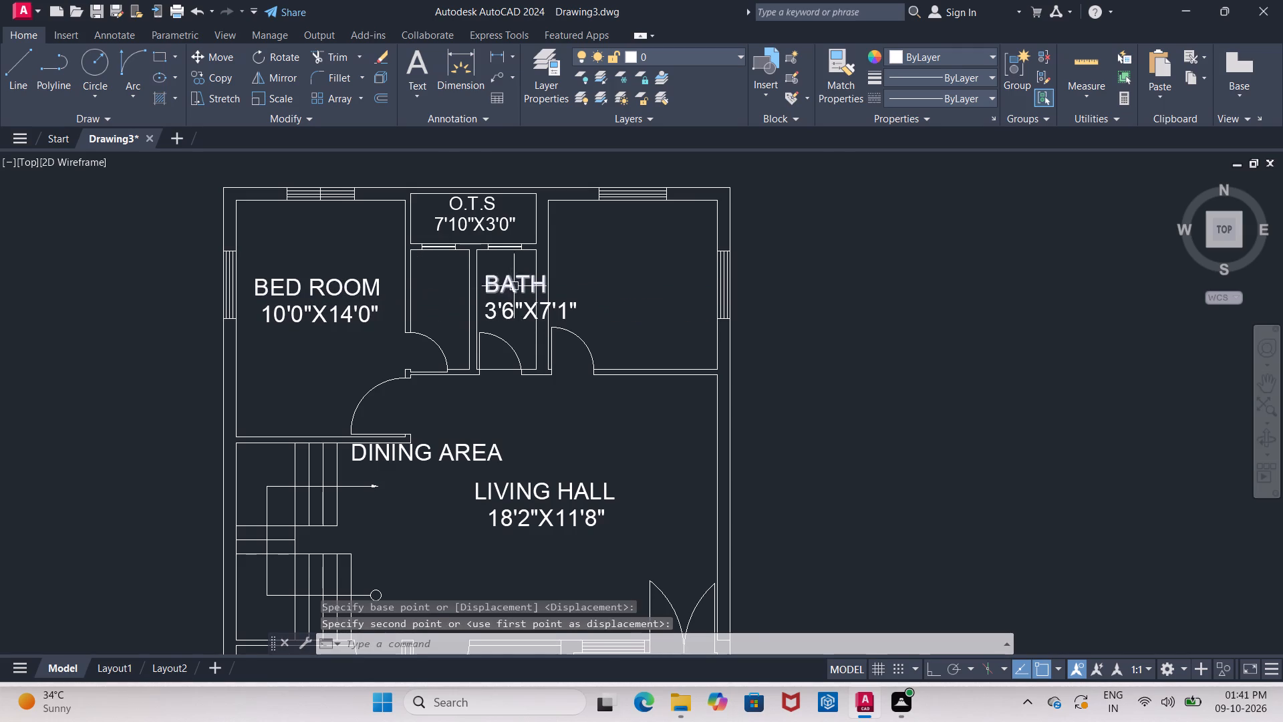
Move both lines of the BATH label about 20' east, into the empty space outside the building.
scroll(514, 286, up, 1)
middle_drag(514, 286, 376, 265)
click(375, 265)
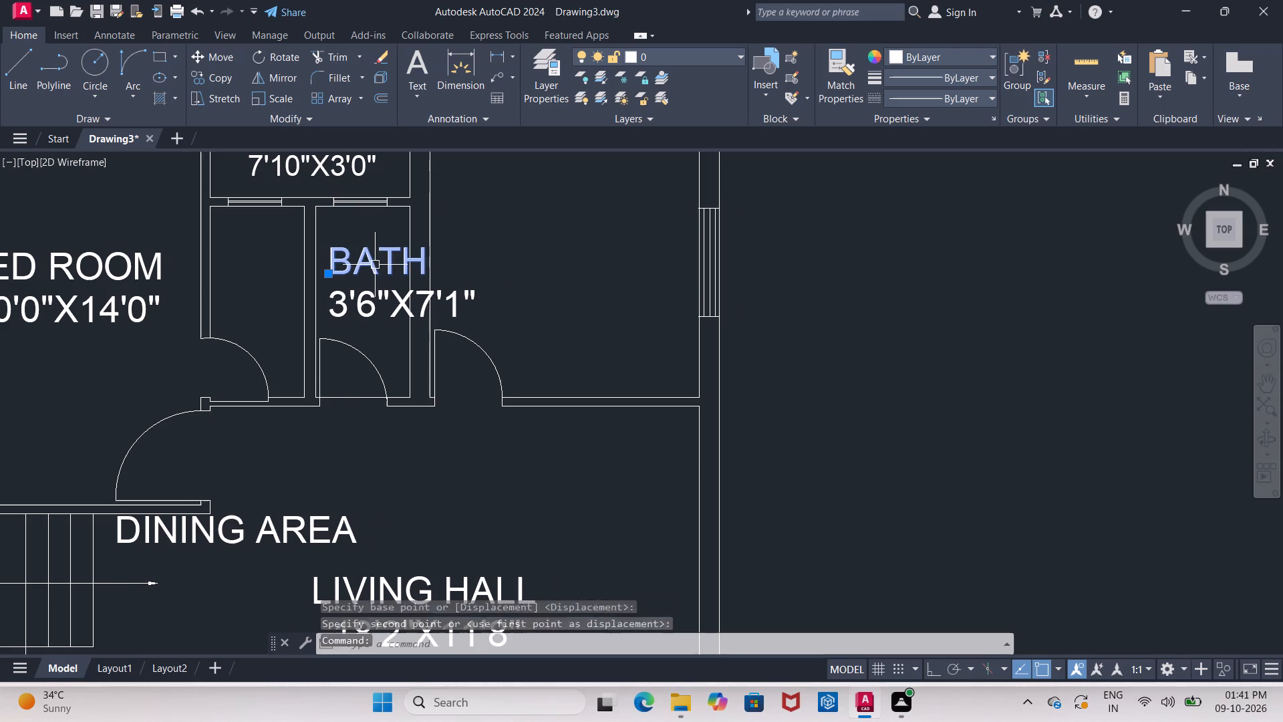
click(374, 306)
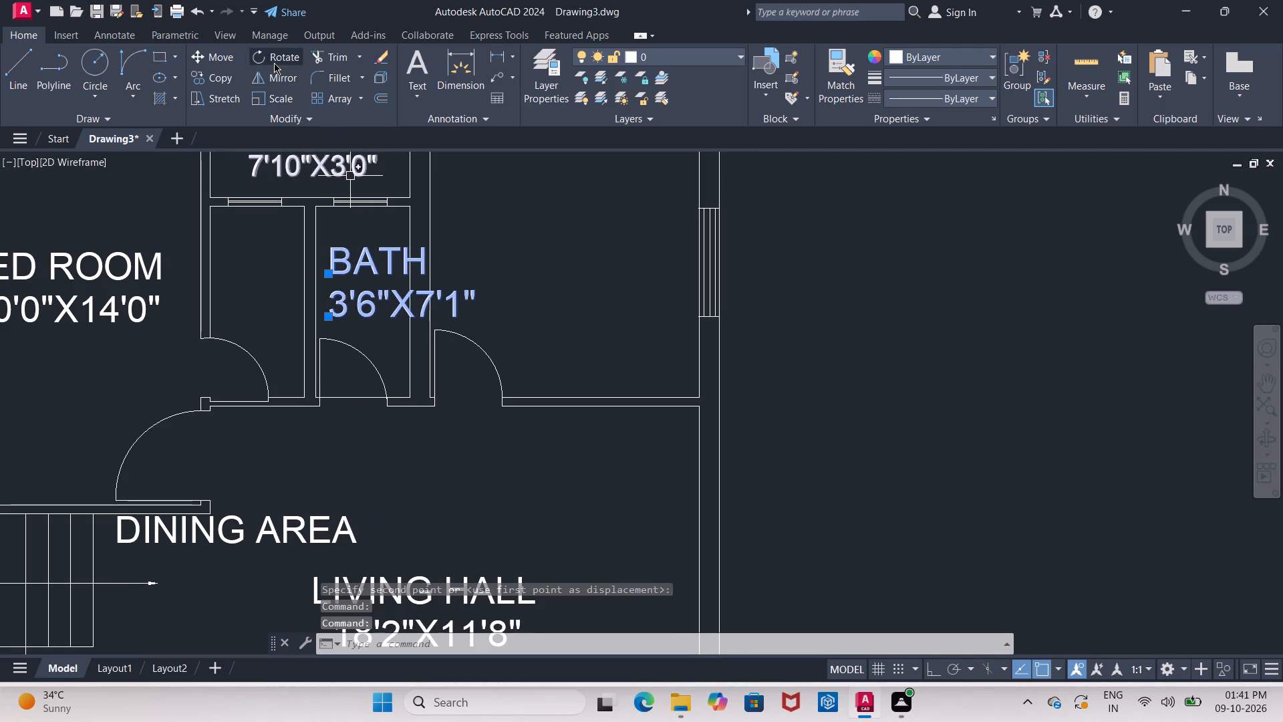
click(226, 65)
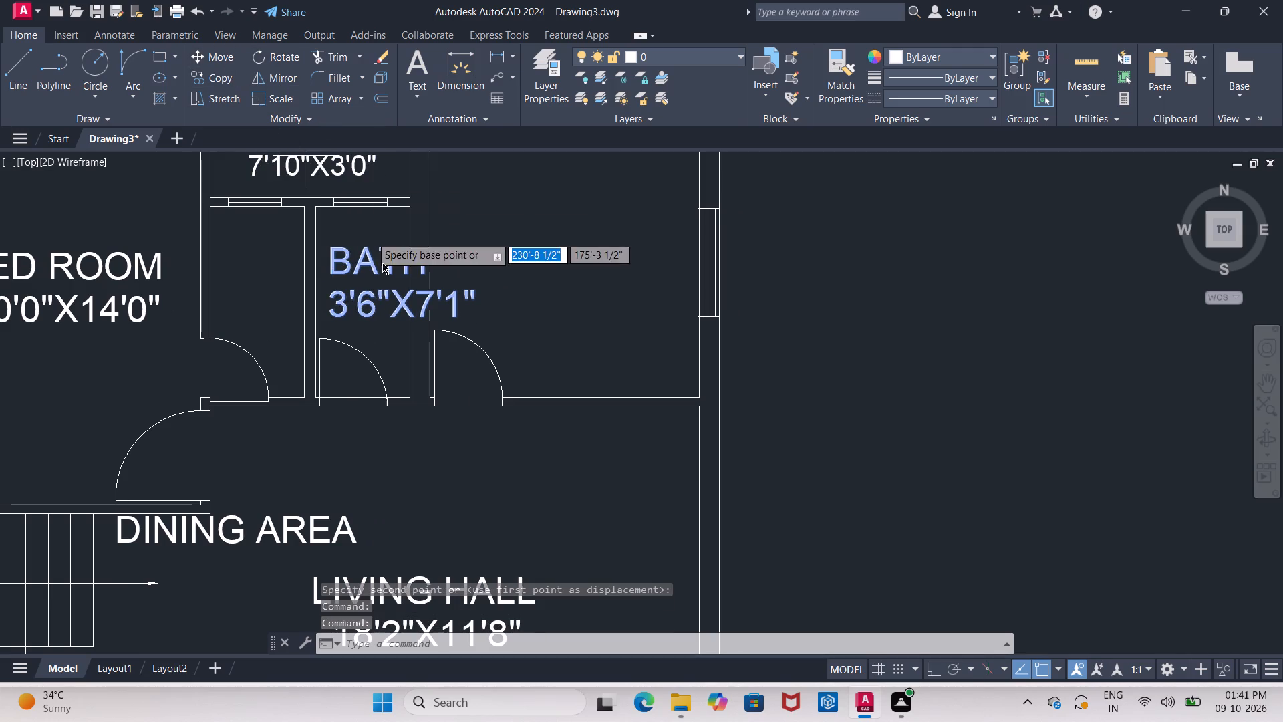
click(369, 260)
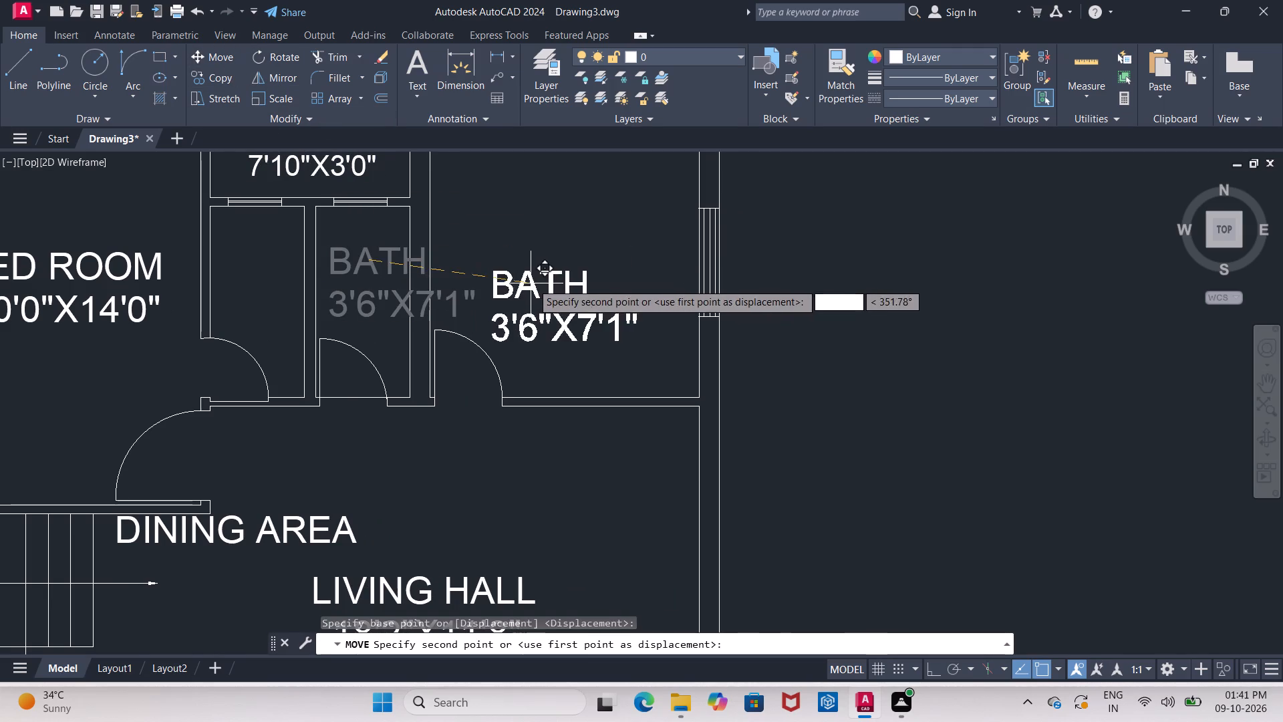
middle_drag(533, 282, 291, 273)
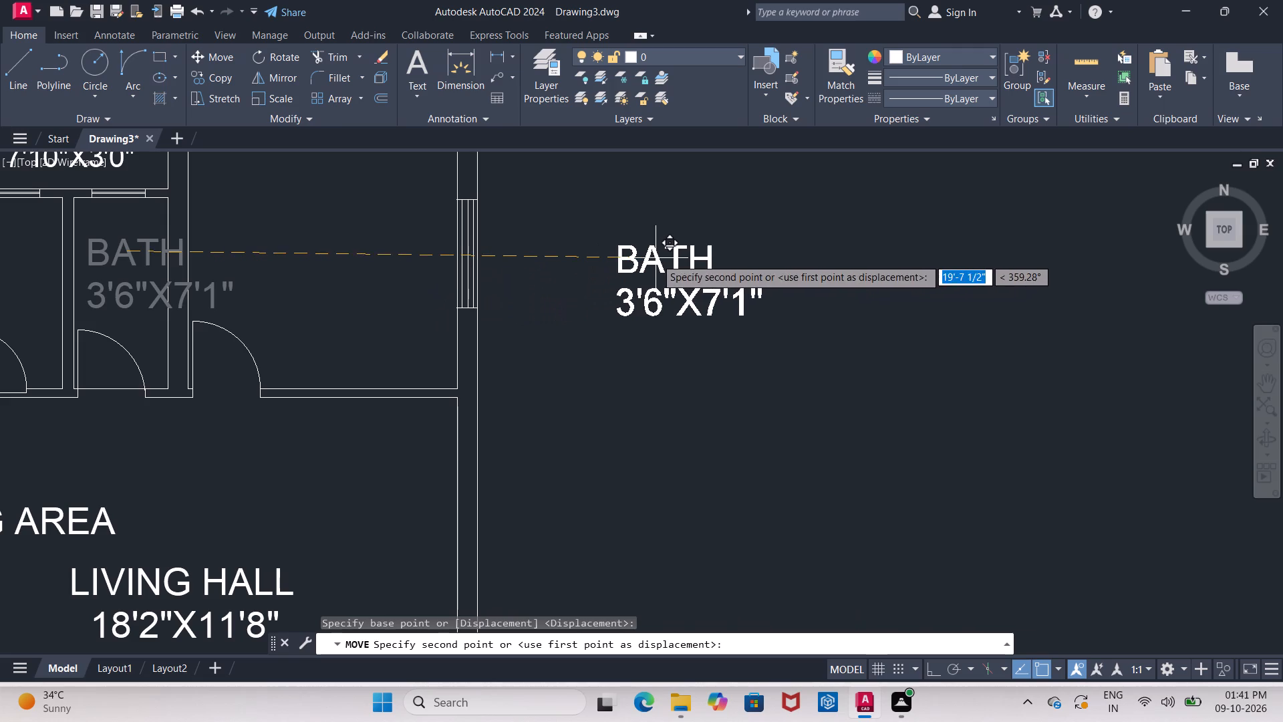
click(662, 257)
key(Escape)
Insert one leading space before "BATH" in the label outside the building, and finish text editing.
double_click(657, 257)
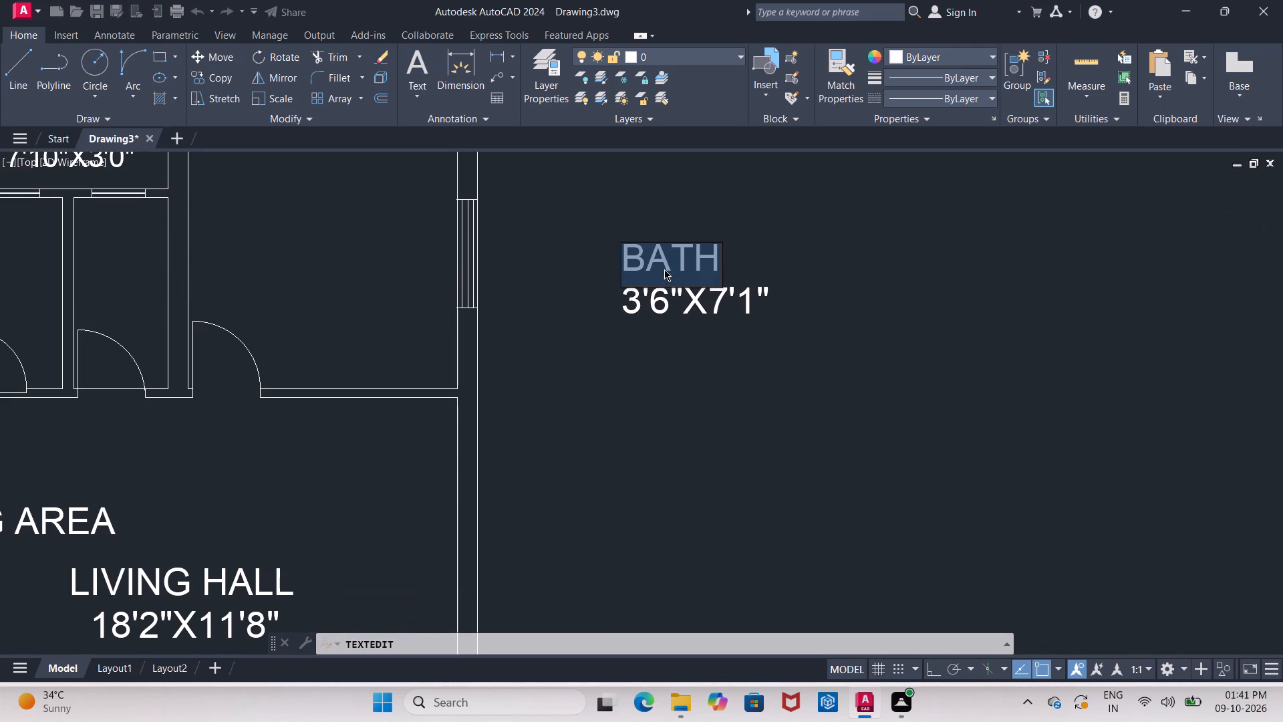
click(624, 258)
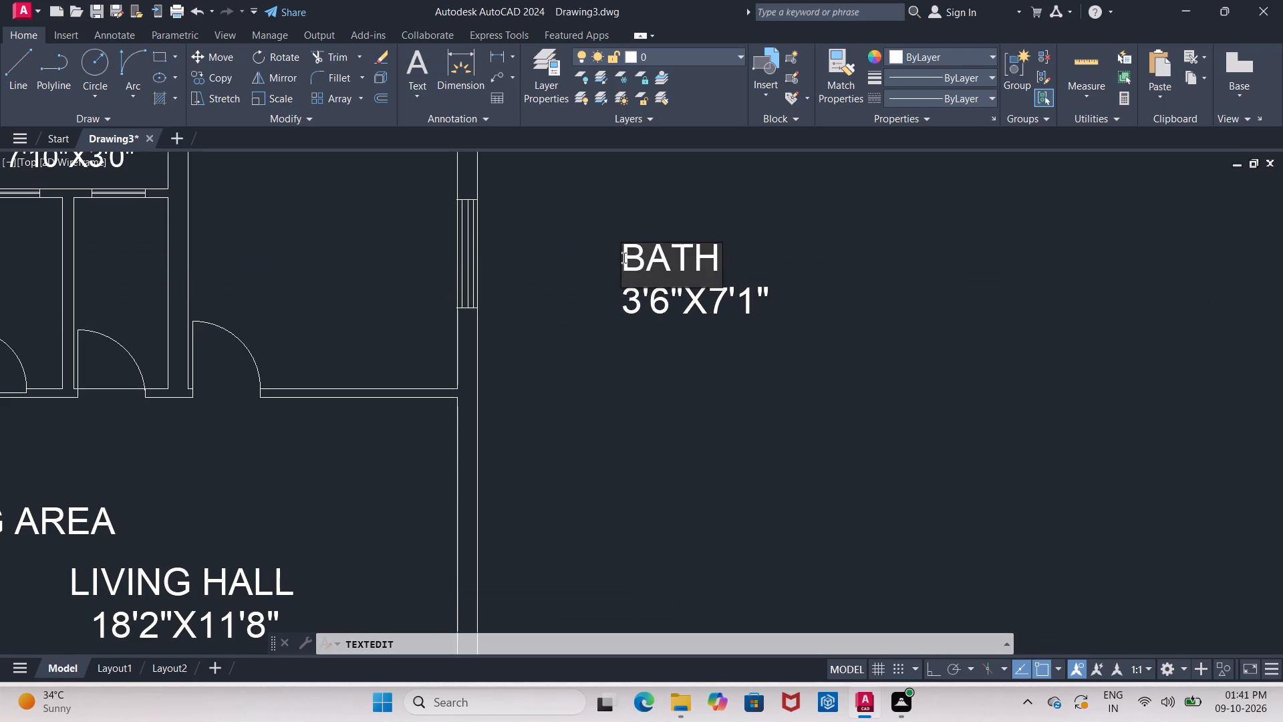
key(space)
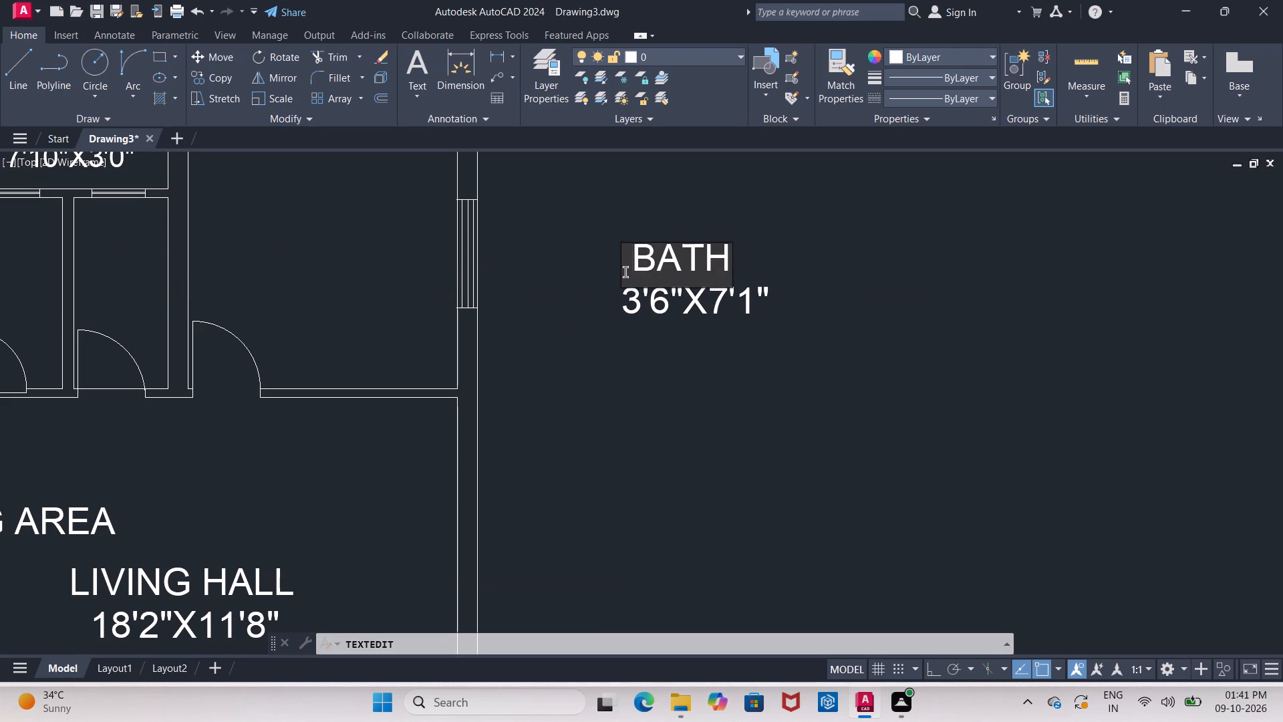
key(space)
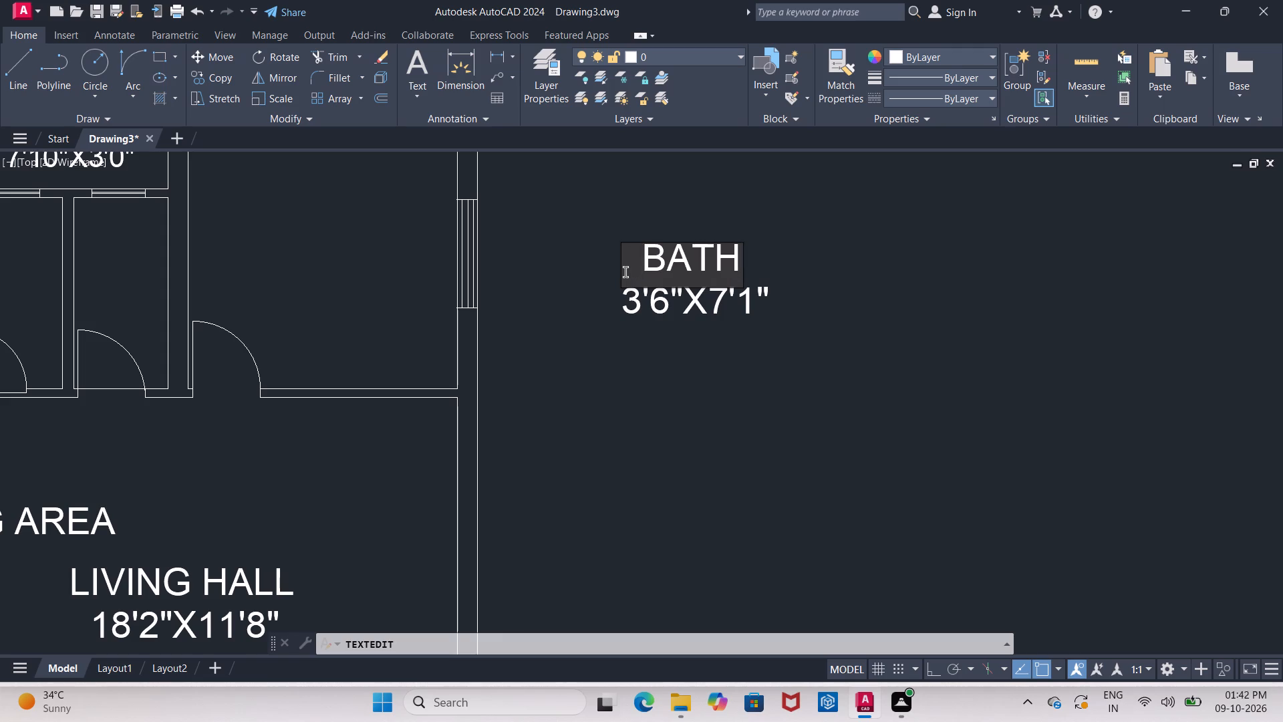
key(BackSpace)
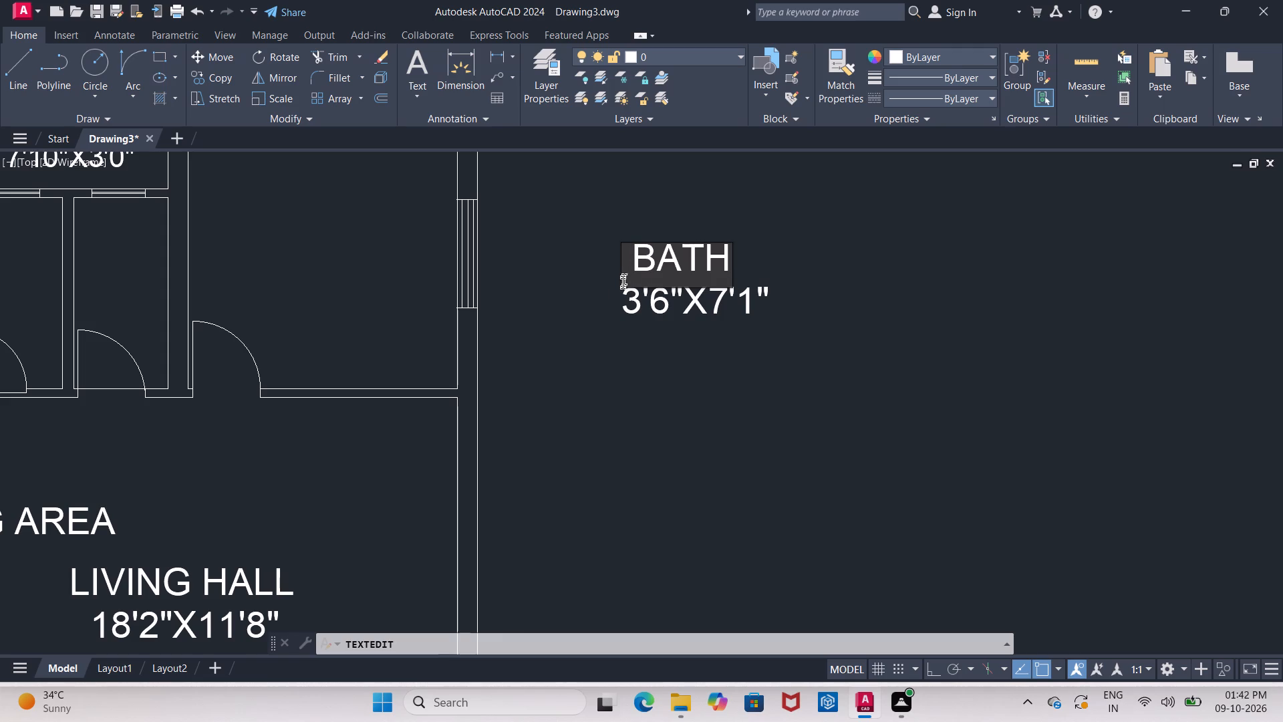
click(583, 308)
key(Escape)
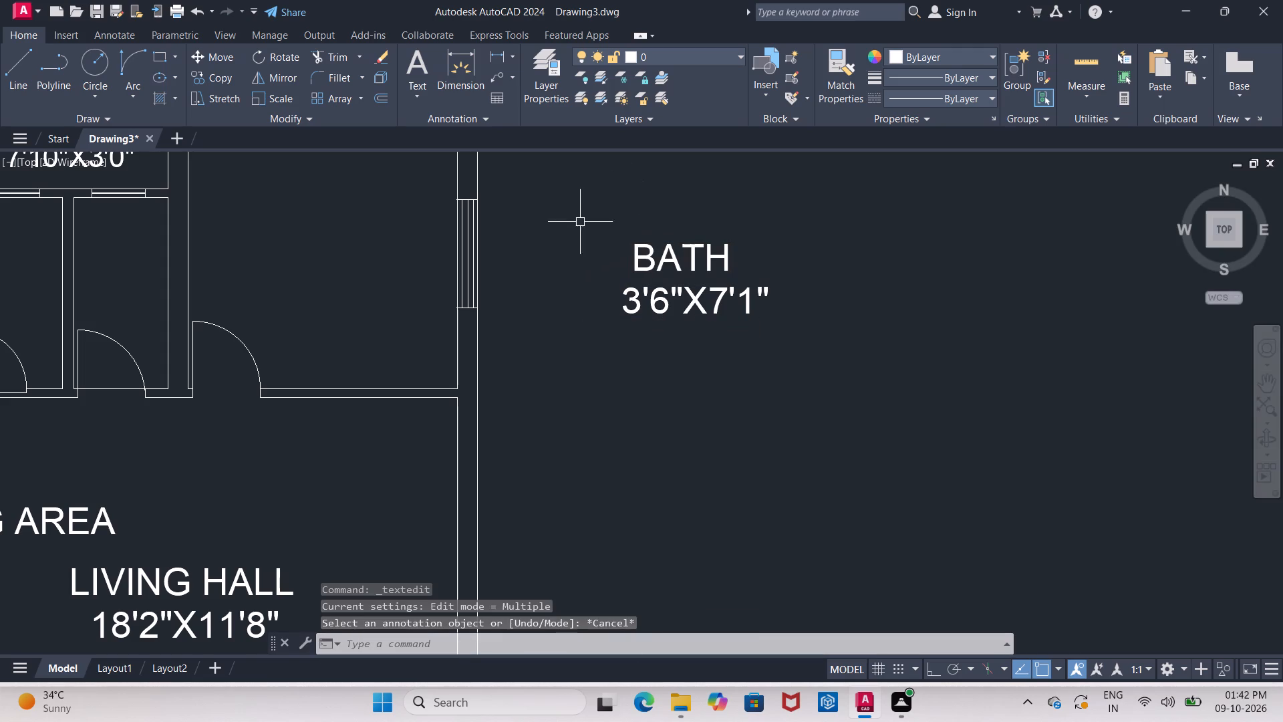
Turn Ortho on and rotate both lines of the BATH label 90° counterclockwise about the start of the size line.
drag(553, 224, 768, 330)
click(591, 221)
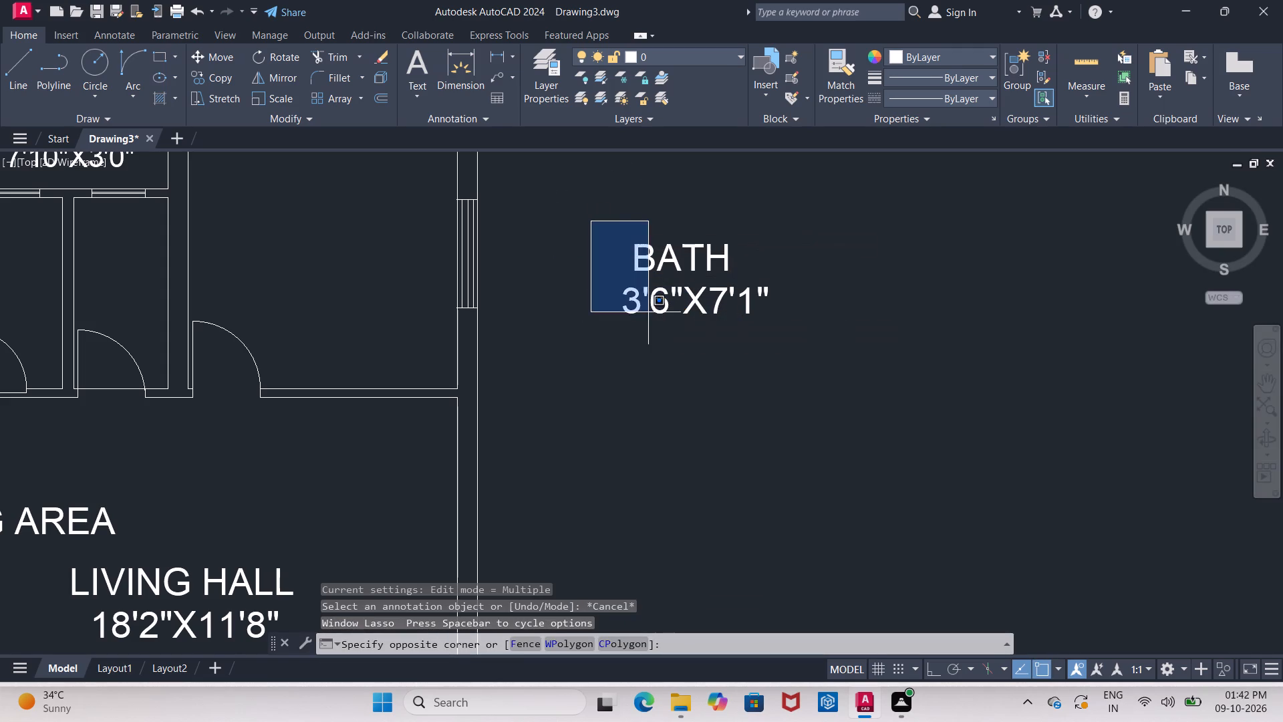
click(829, 353)
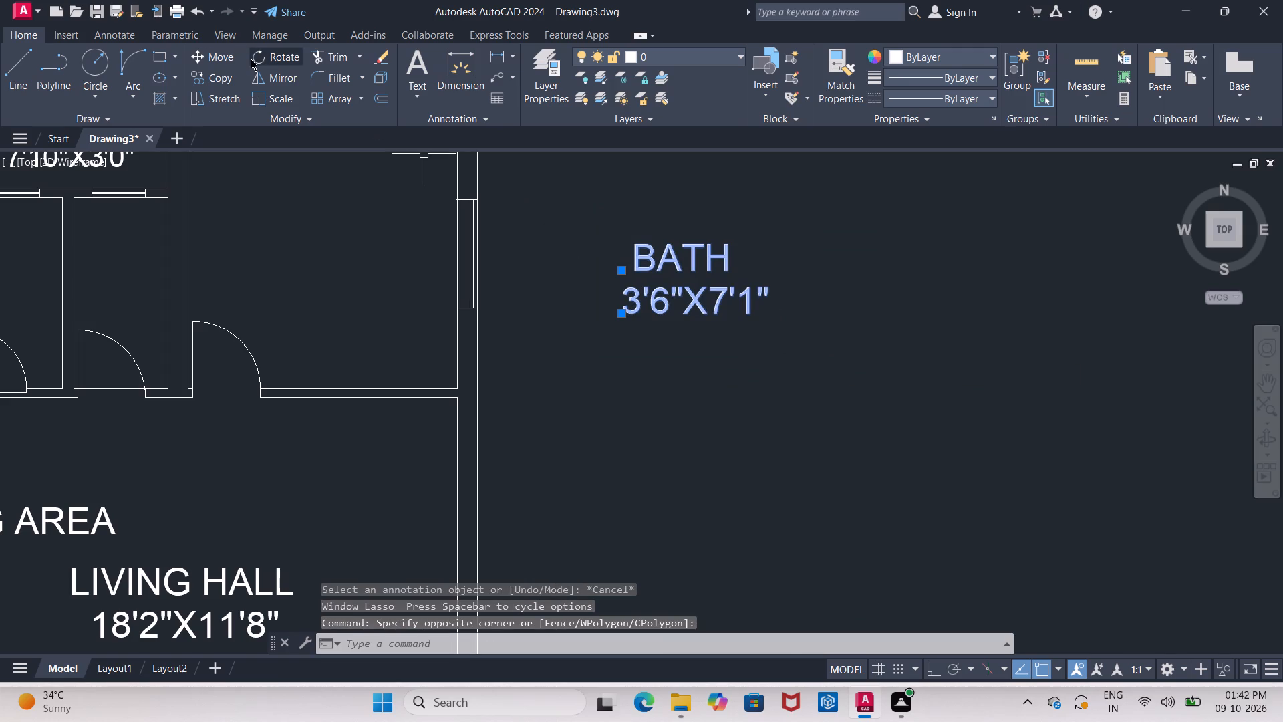
click(251, 59)
click(625, 312)
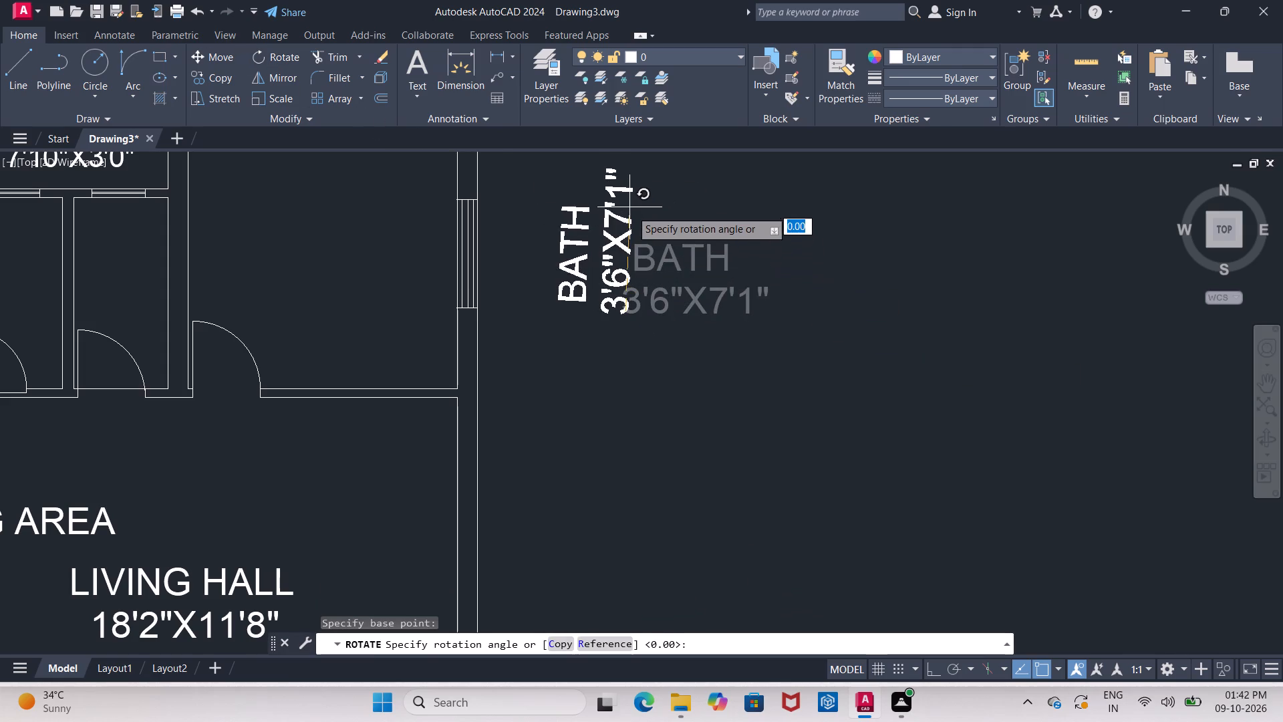
click(929, 667)
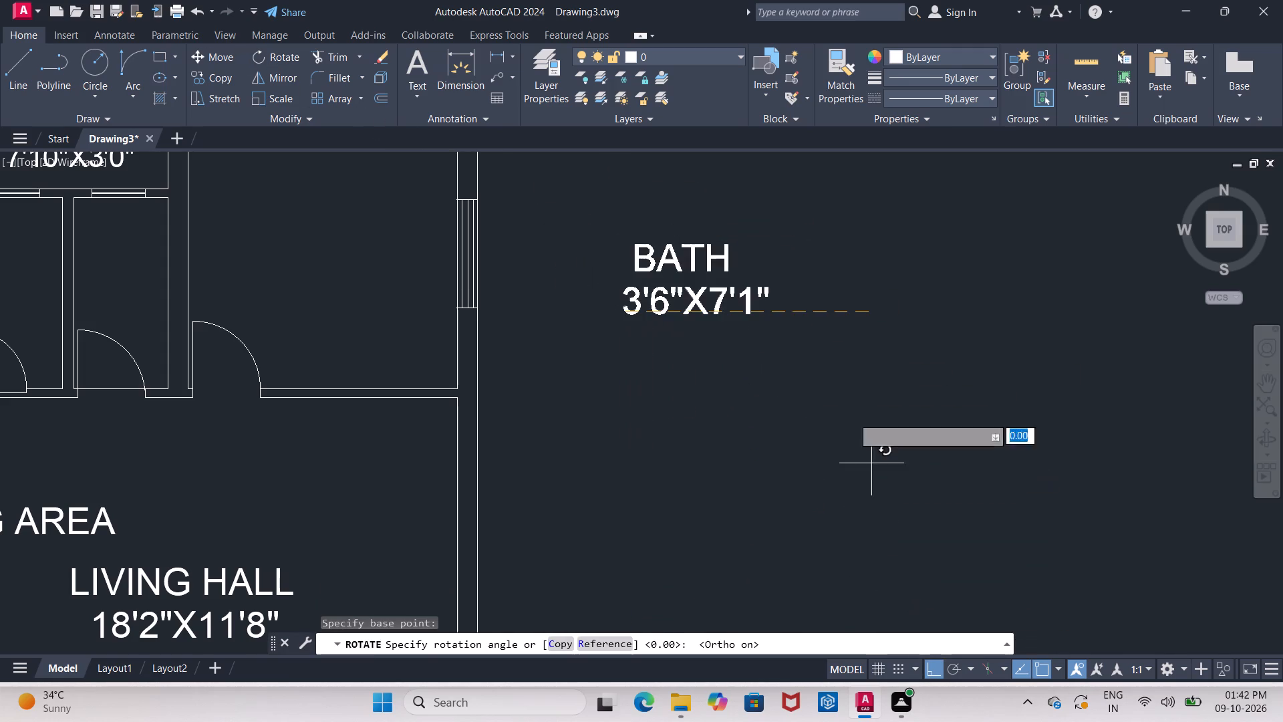
click(696, 150)
middle_drag(694, 213, 682, 294)
click(639, 242)
Scale both lines of the rotated BATH label down slightly from the lower corner of the word BATH.
drag(518, 237, 539, 388)
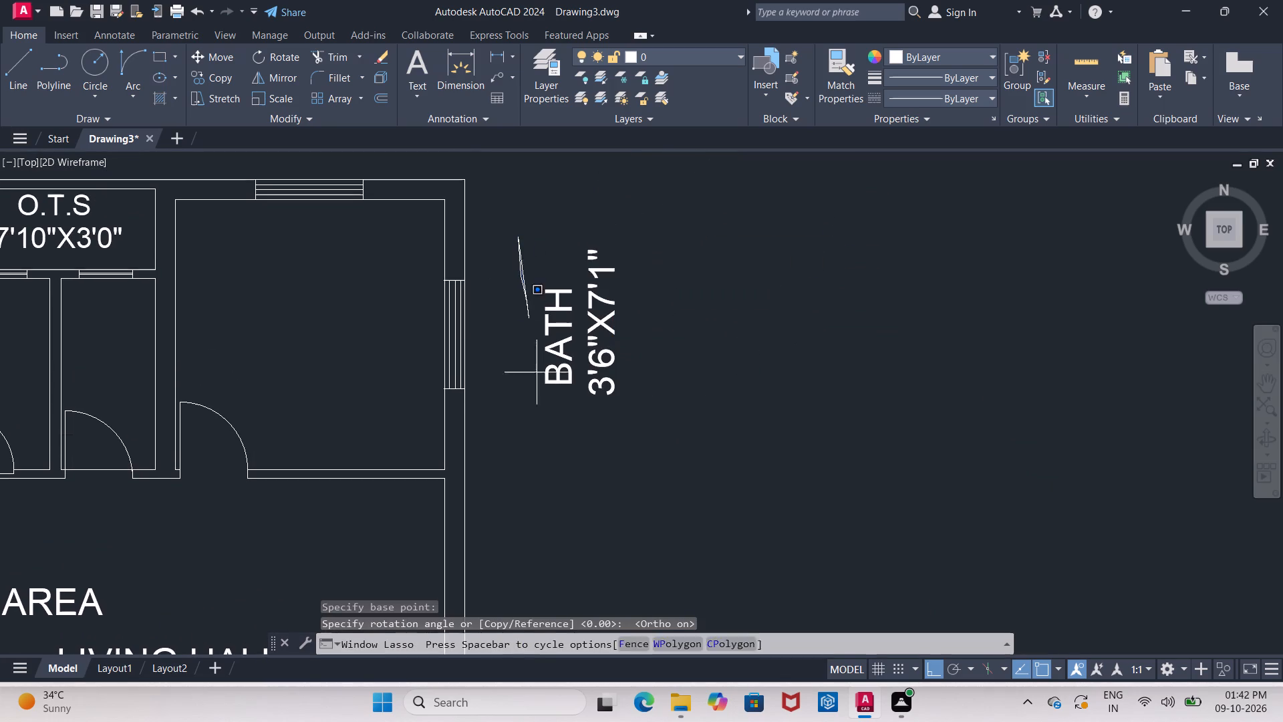
drag(539, 388, 581, 447)
click(510, 243)
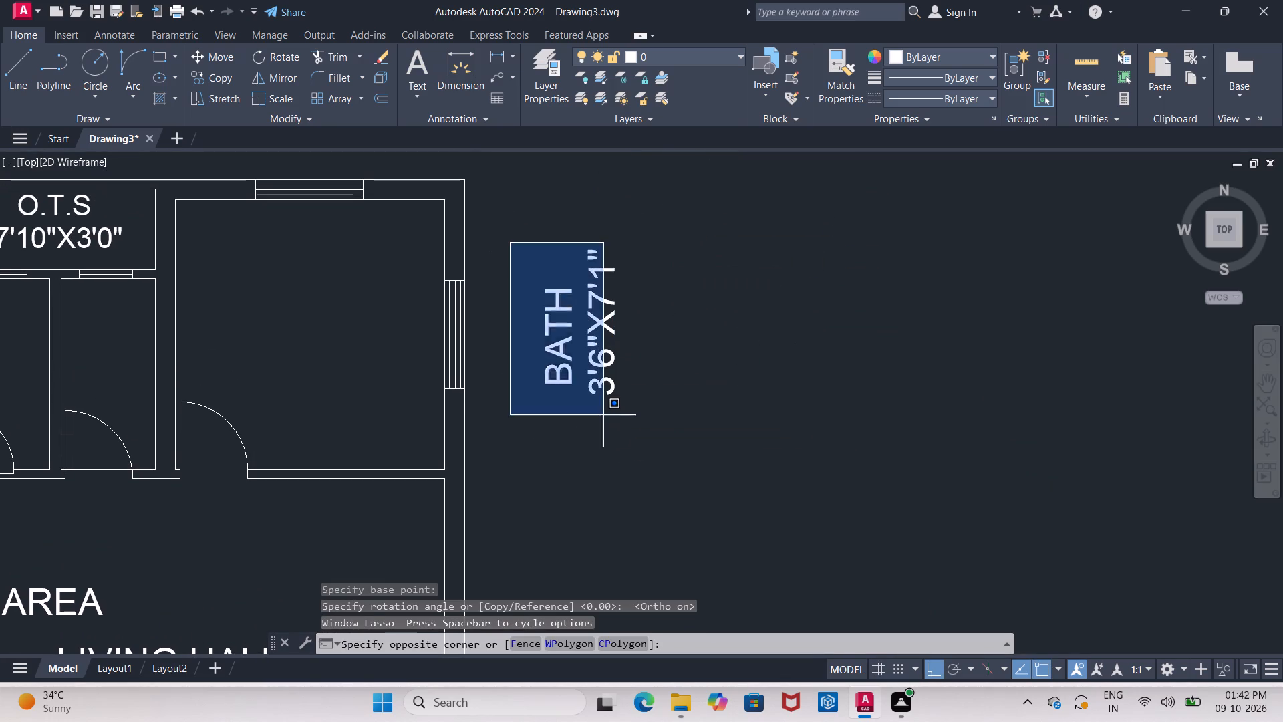
click(654, 427)
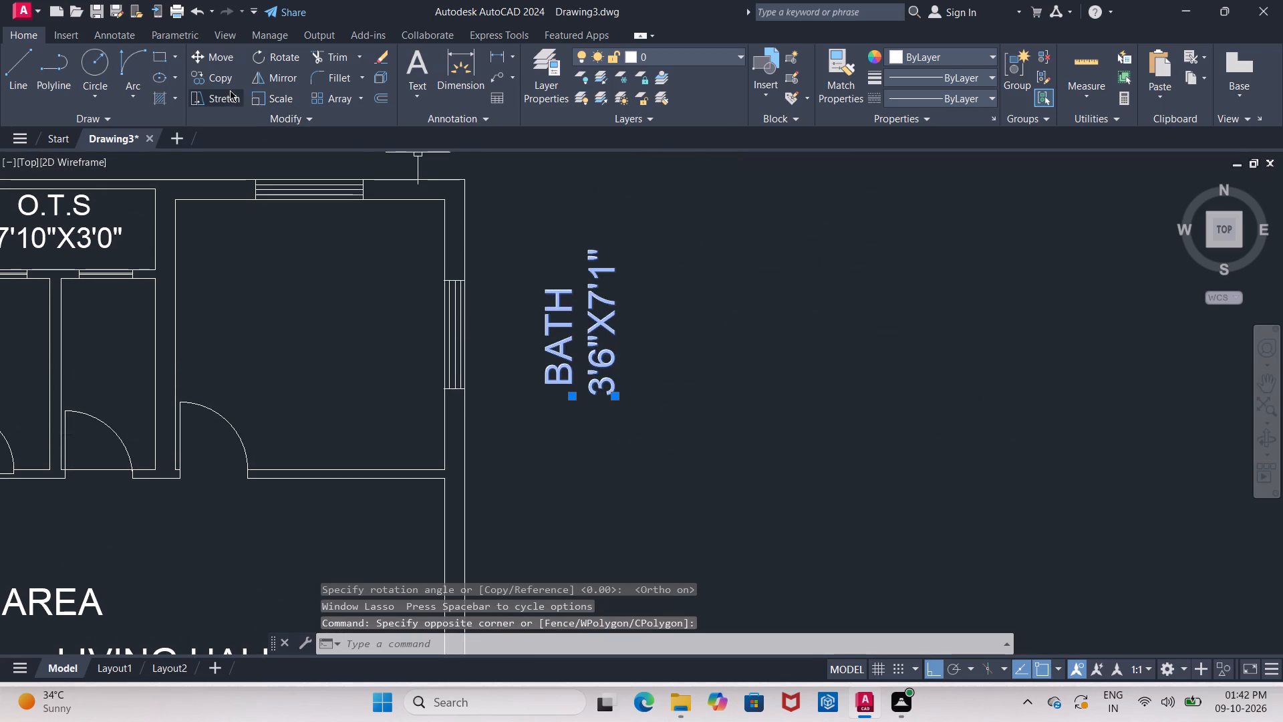
click(276, 106)
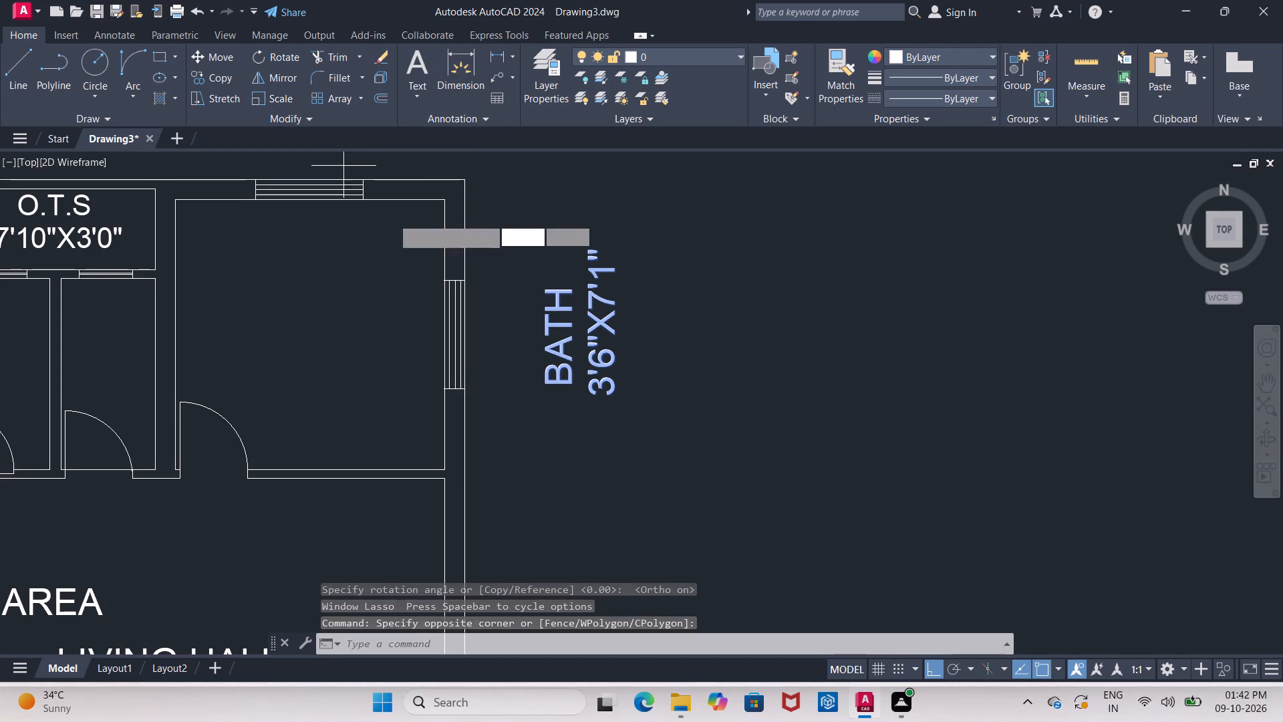
click(545, 384)
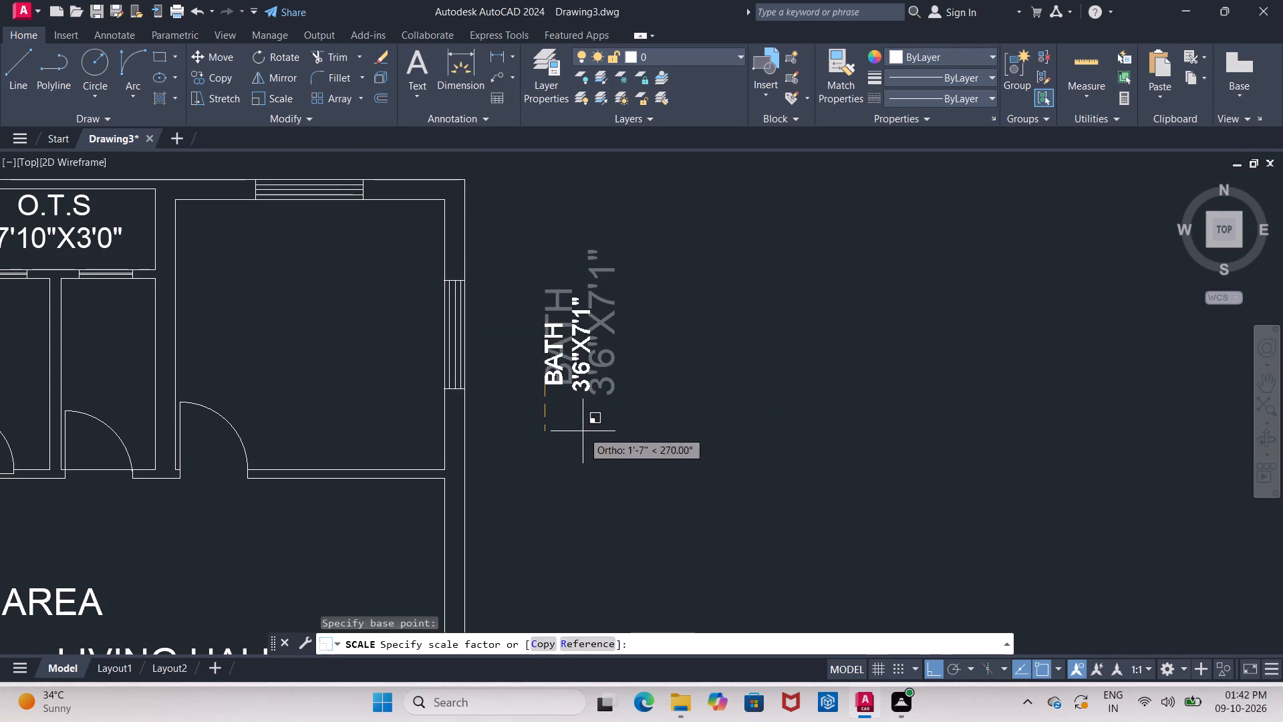
click(591, 449)
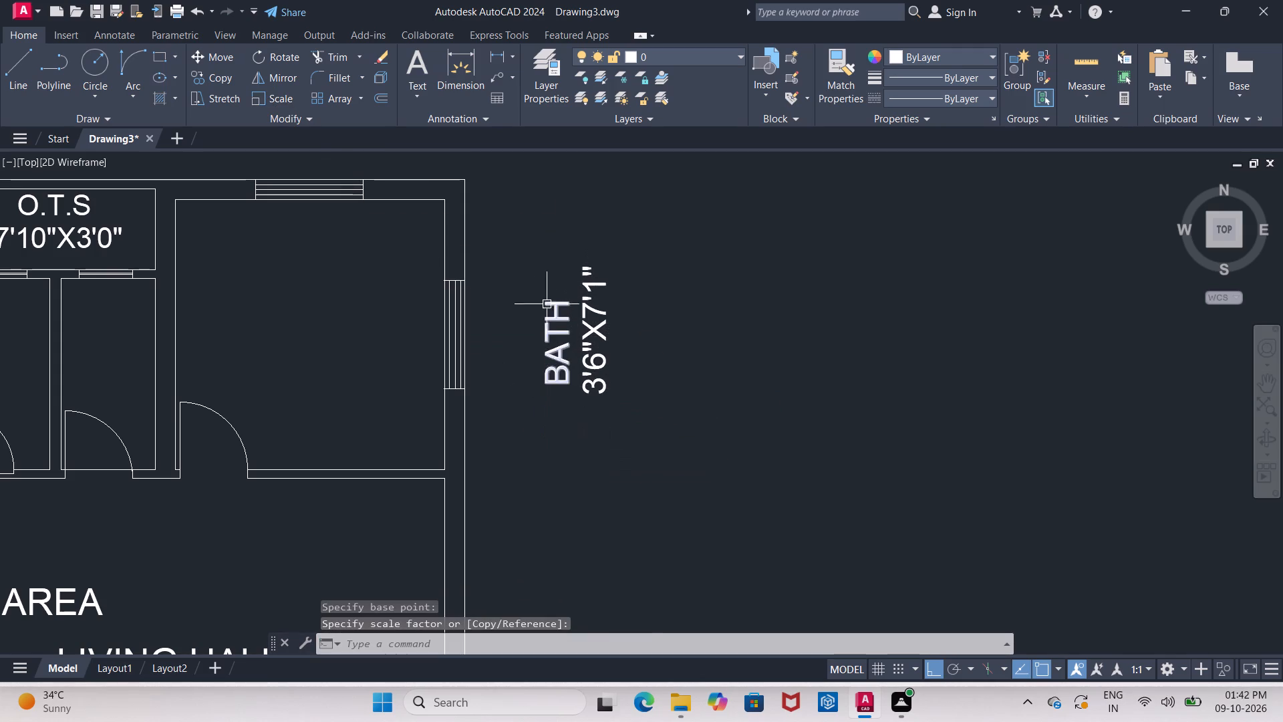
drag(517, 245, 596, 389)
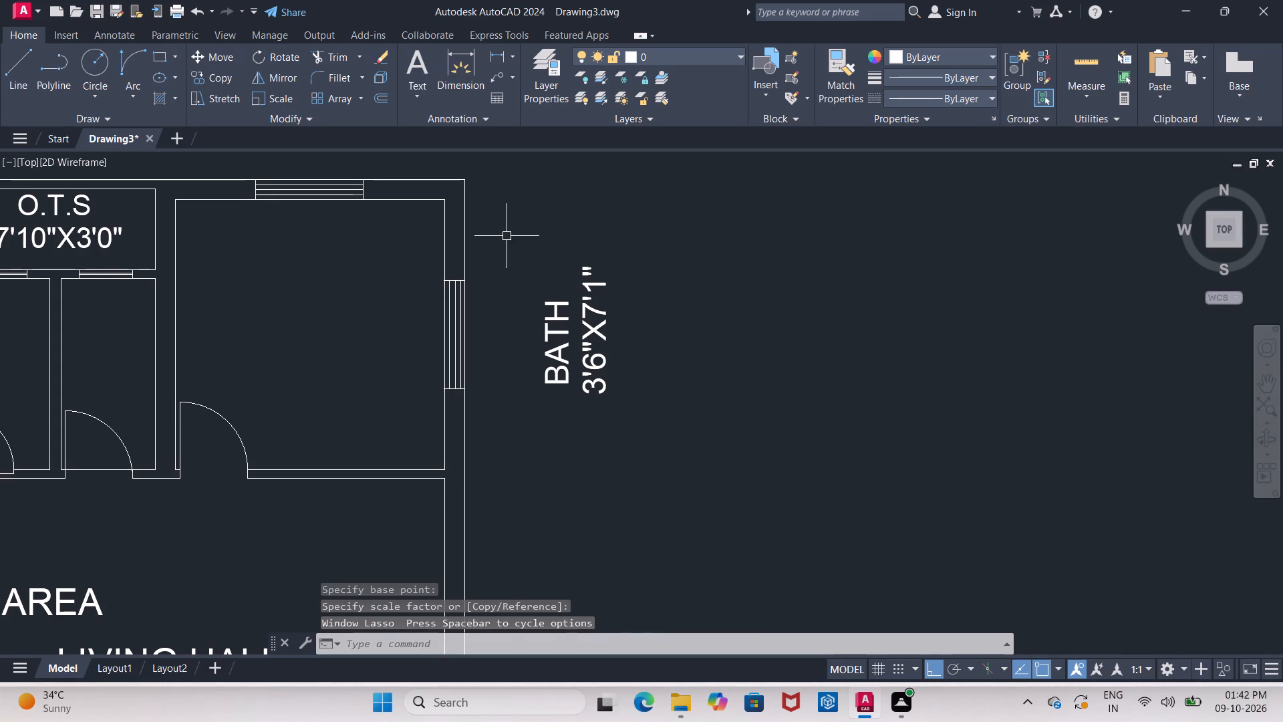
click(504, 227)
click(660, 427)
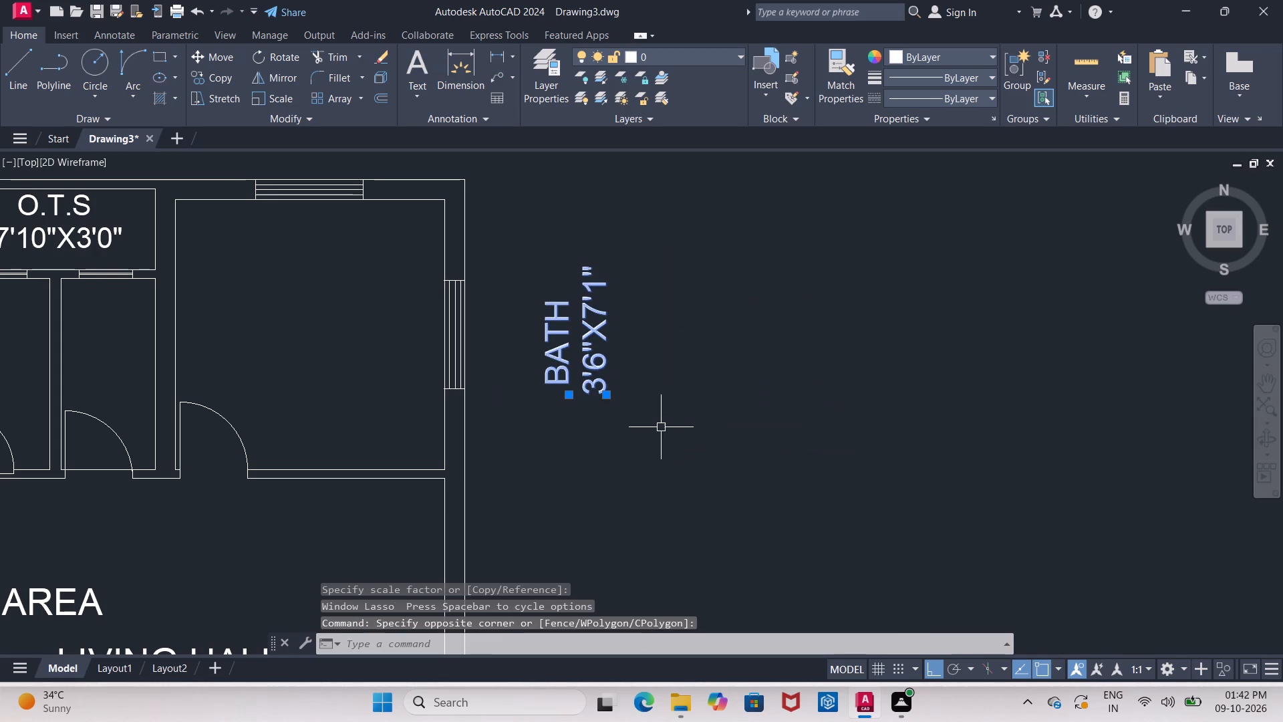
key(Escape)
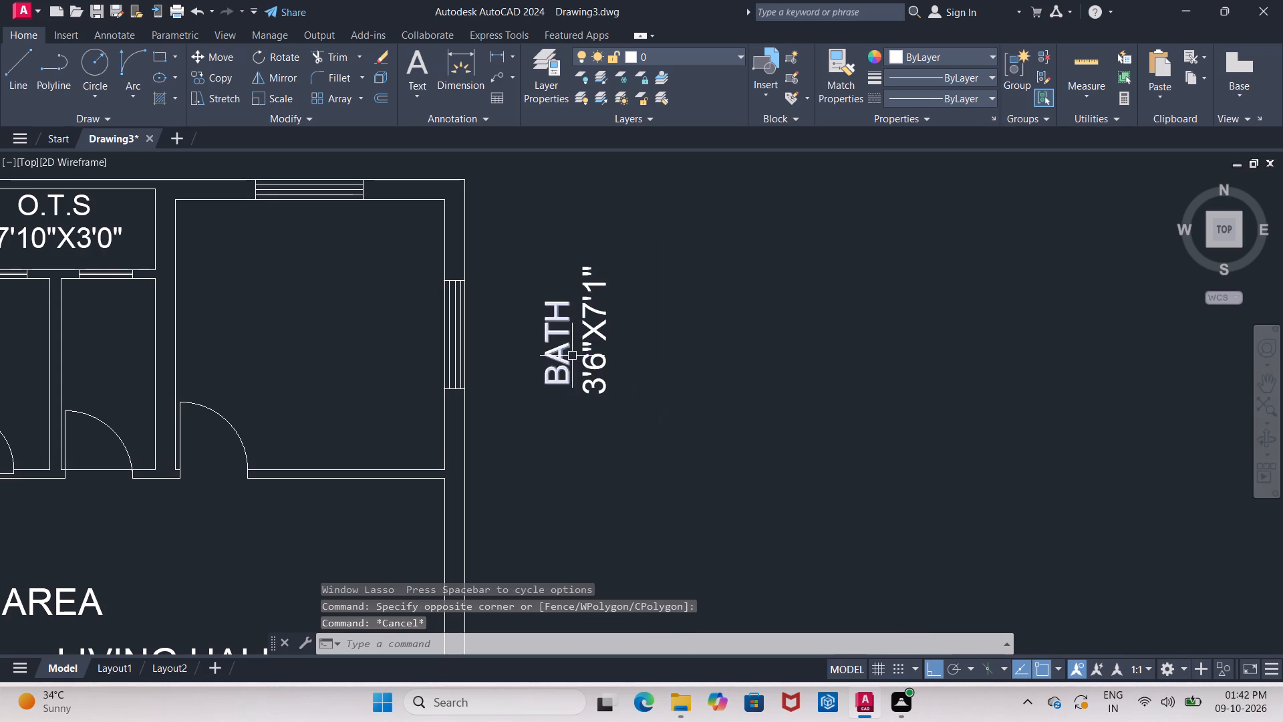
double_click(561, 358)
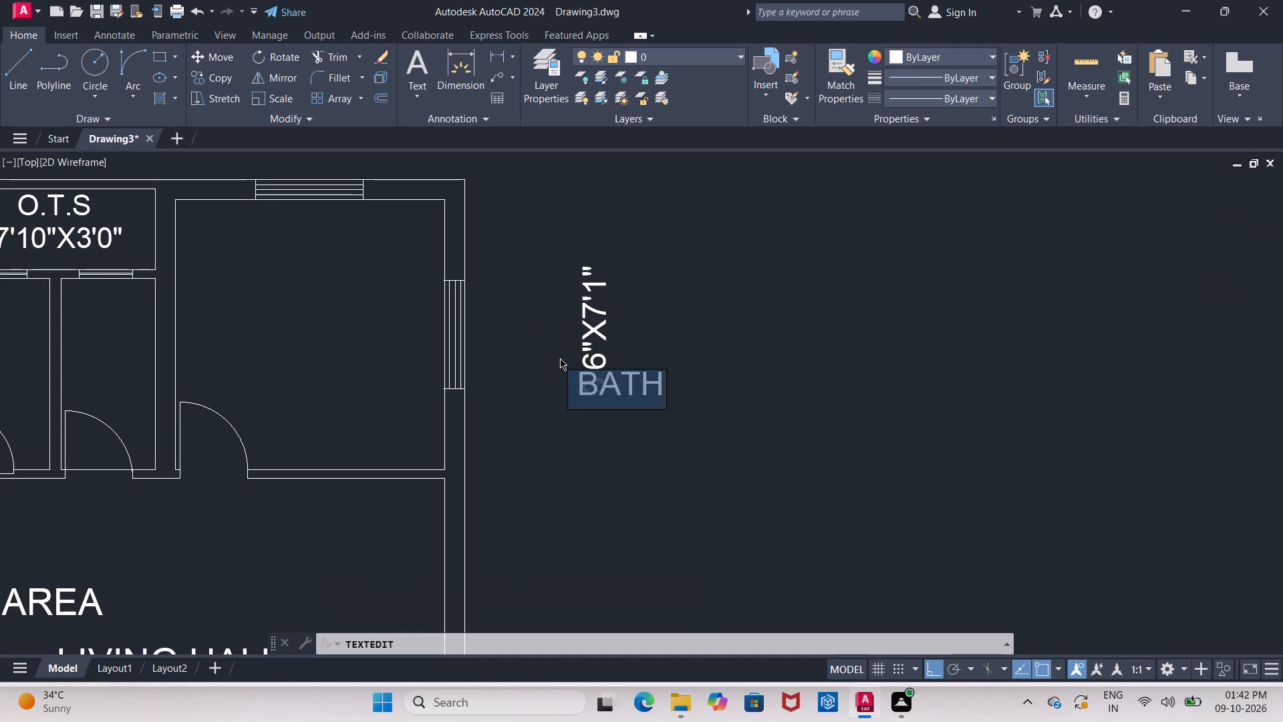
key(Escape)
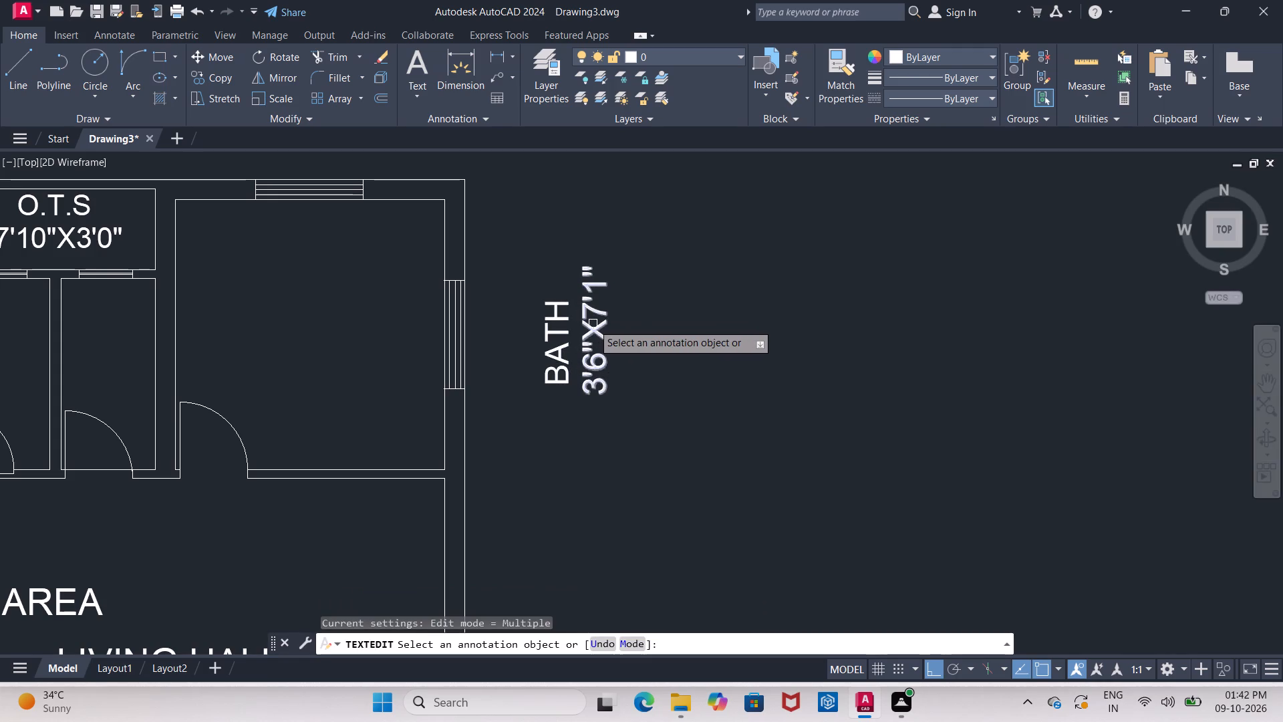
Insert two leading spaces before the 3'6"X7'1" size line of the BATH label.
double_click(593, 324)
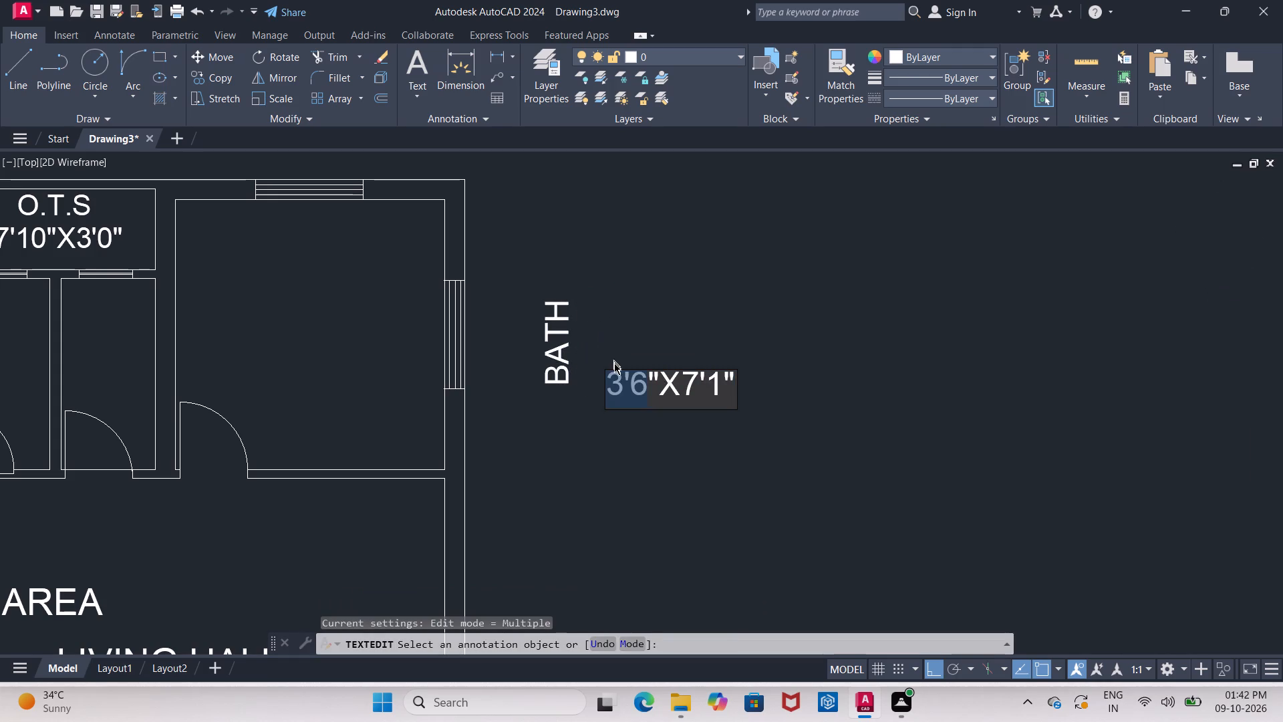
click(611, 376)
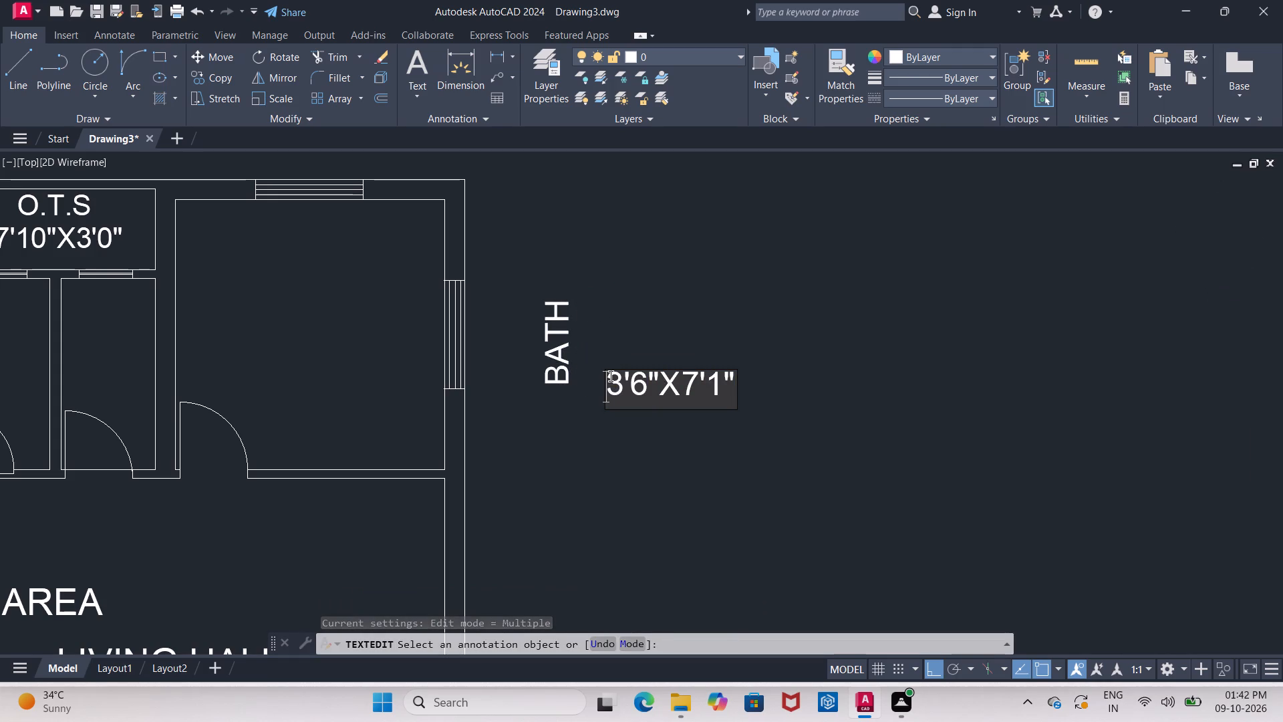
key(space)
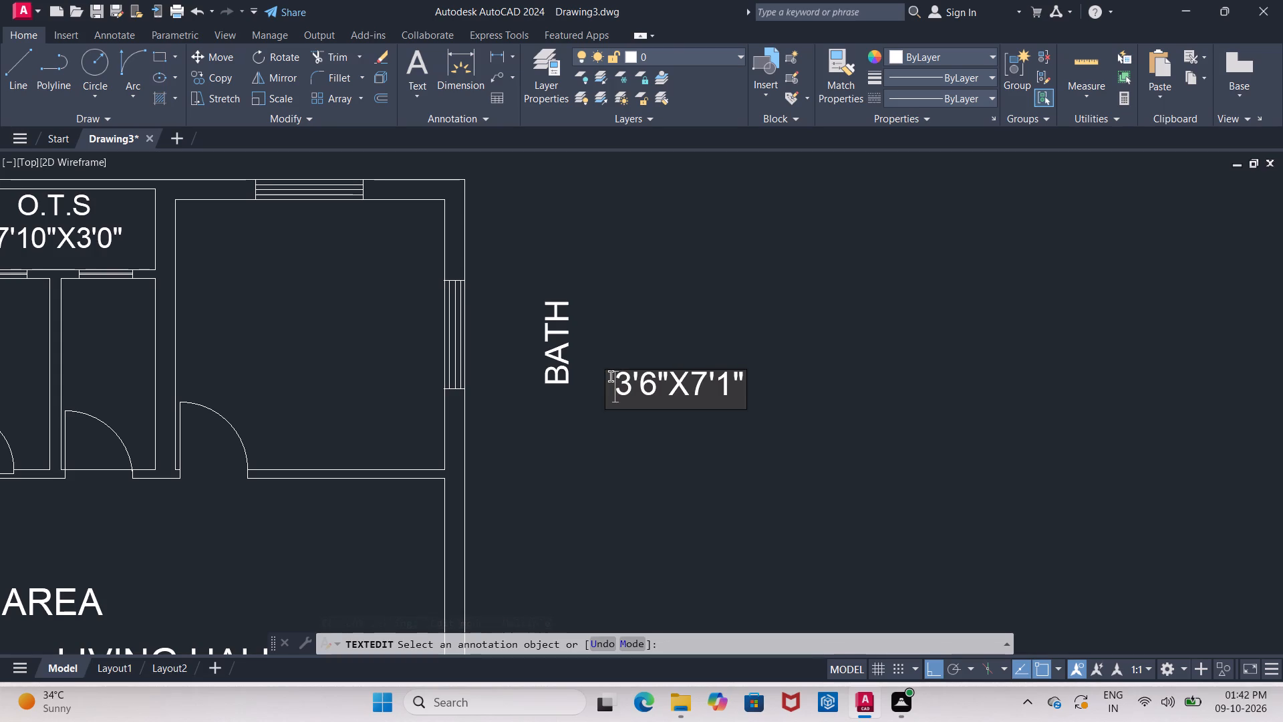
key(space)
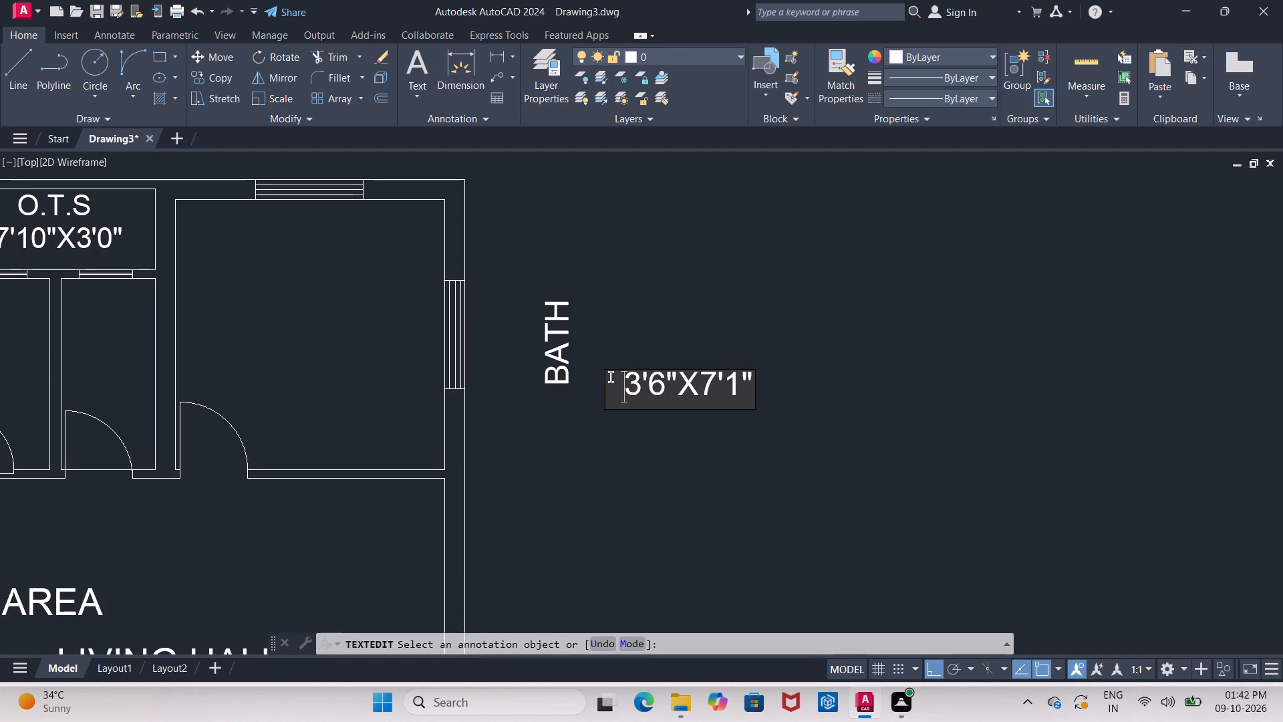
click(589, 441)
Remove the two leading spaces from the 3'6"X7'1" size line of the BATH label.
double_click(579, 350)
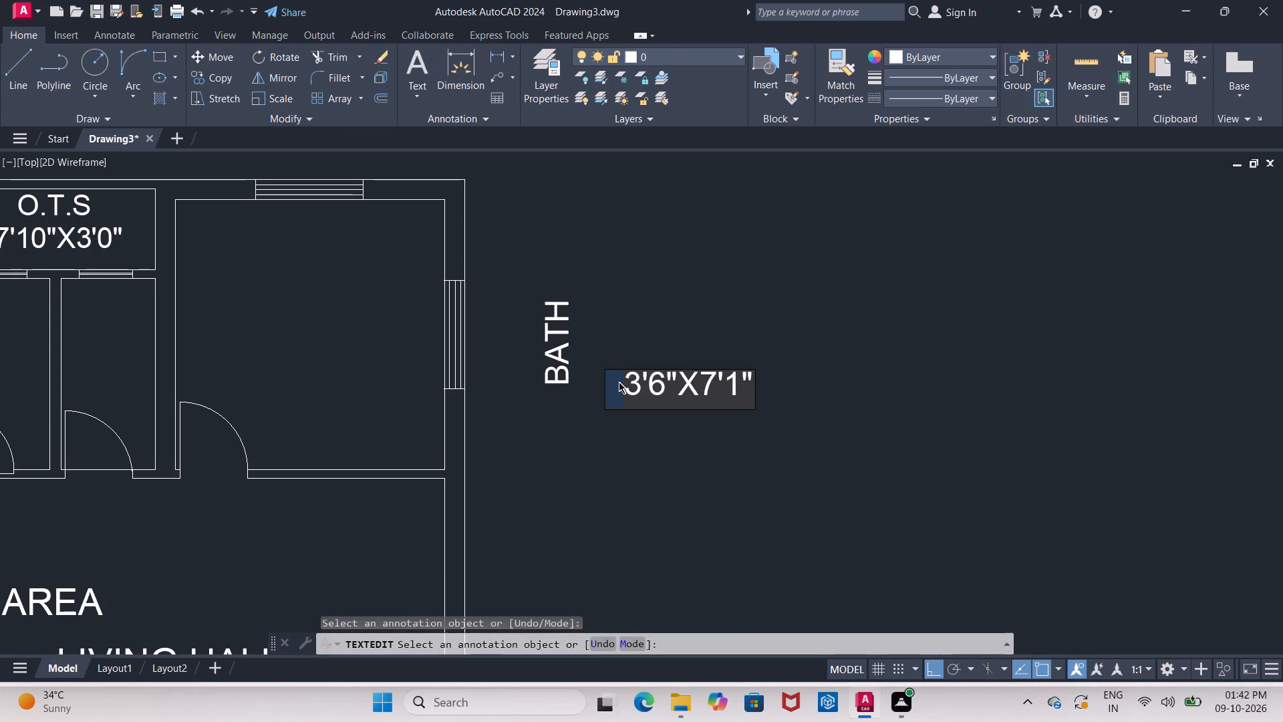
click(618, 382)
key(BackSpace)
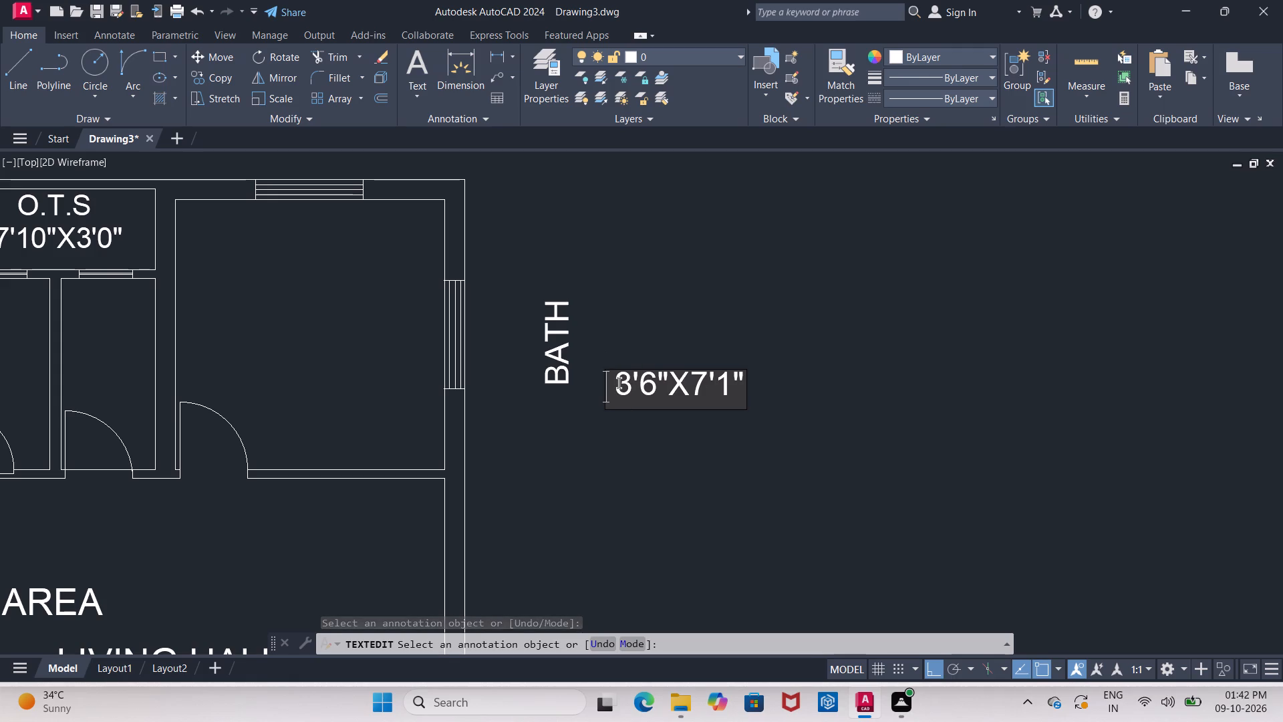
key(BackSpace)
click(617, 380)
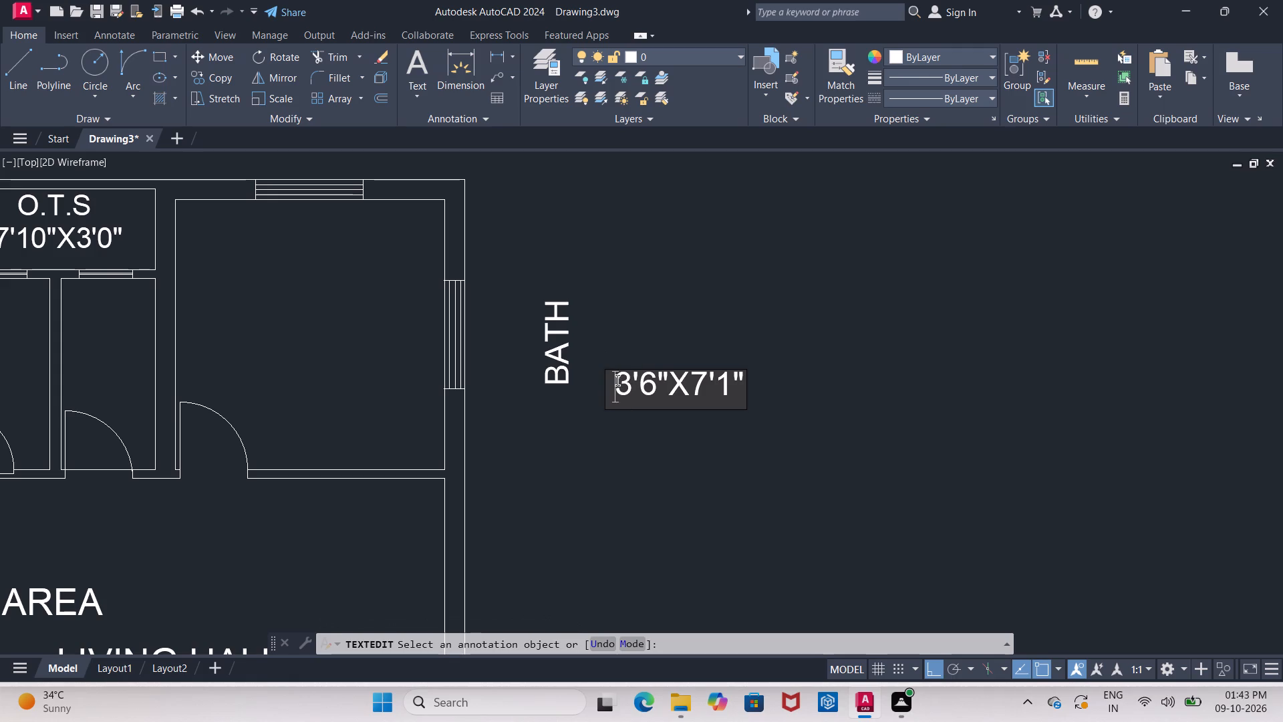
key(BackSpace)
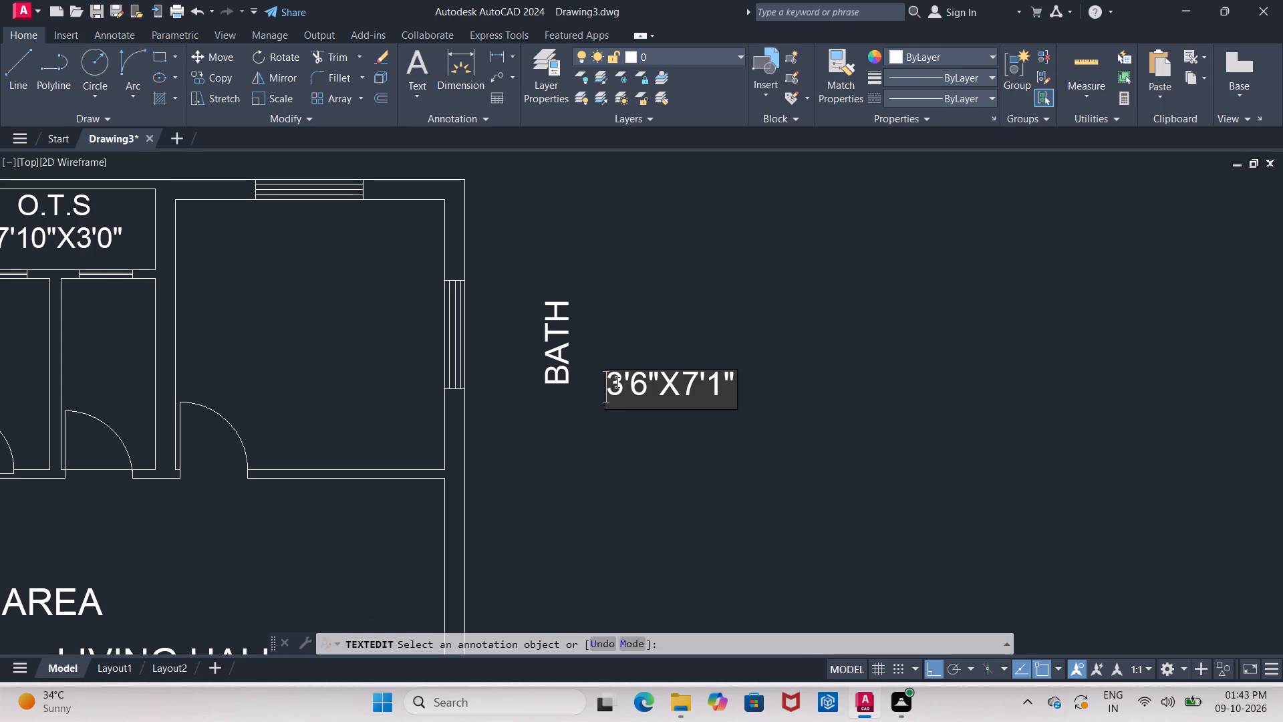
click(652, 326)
Insert one more leading space before "BATH" to centre it along its size line, and finish text editing.
double_click(562, 358)
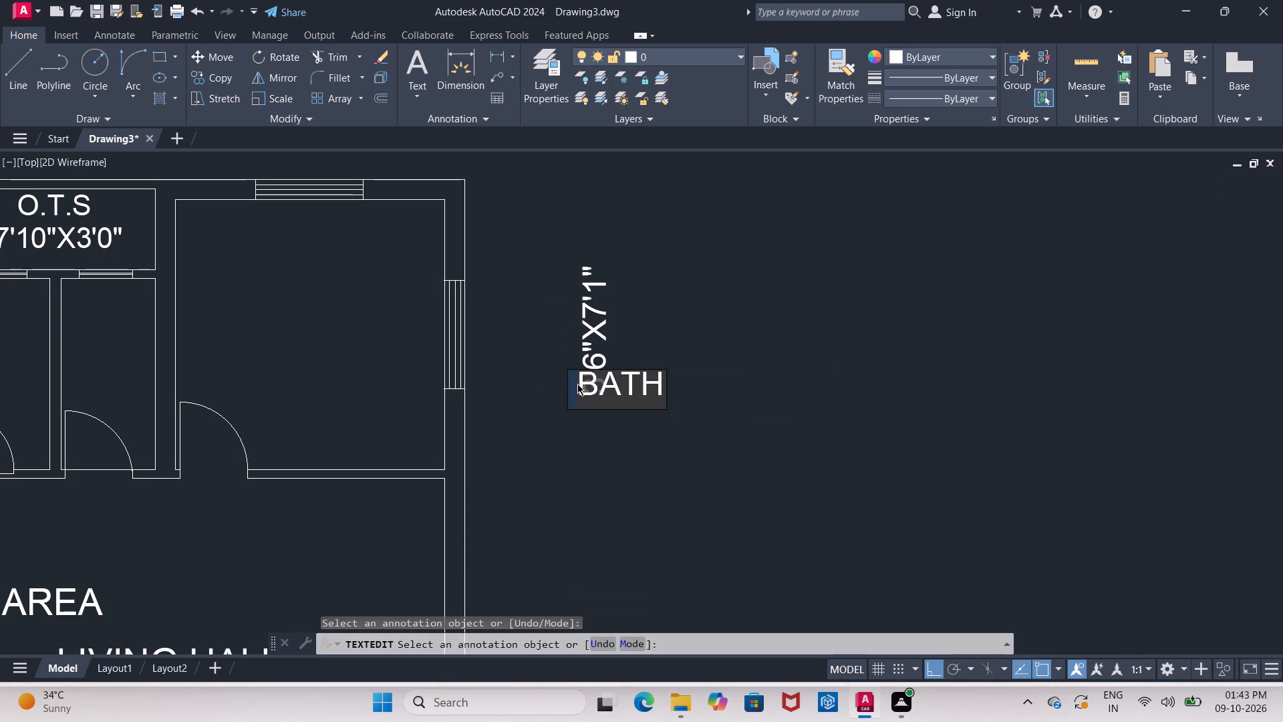
click(577, 384)
key(space)
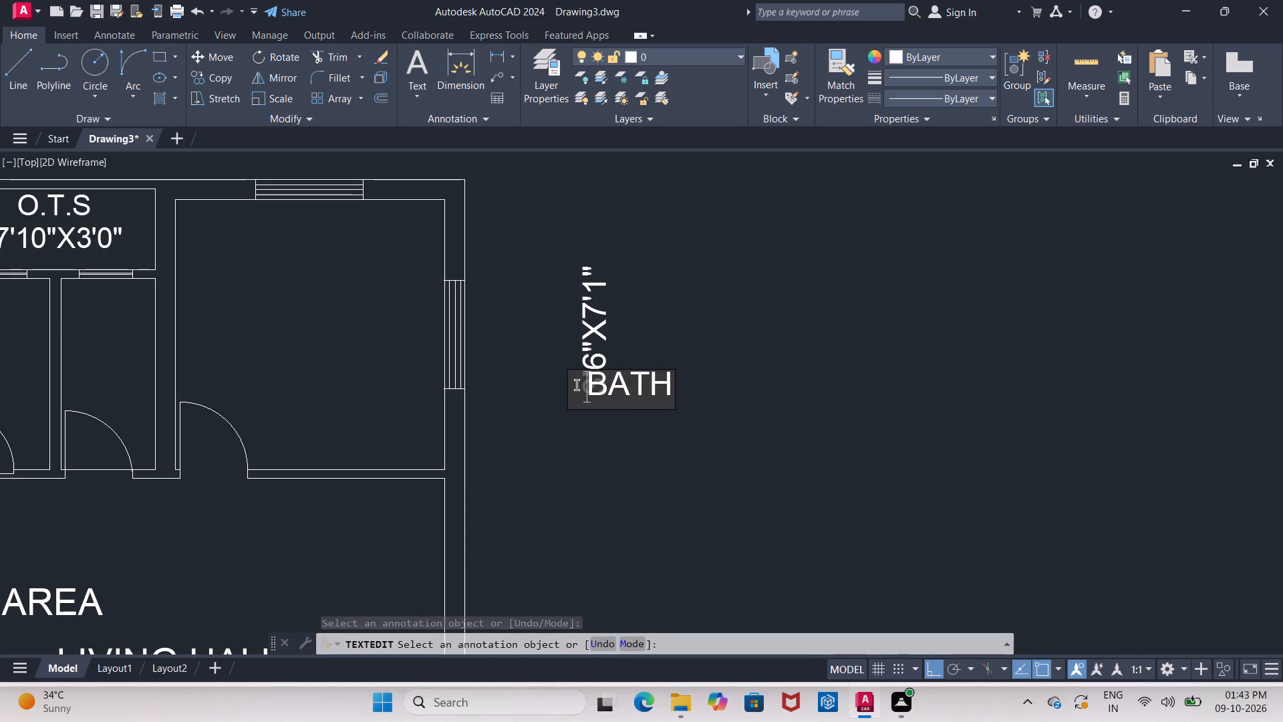
click(668, 332)
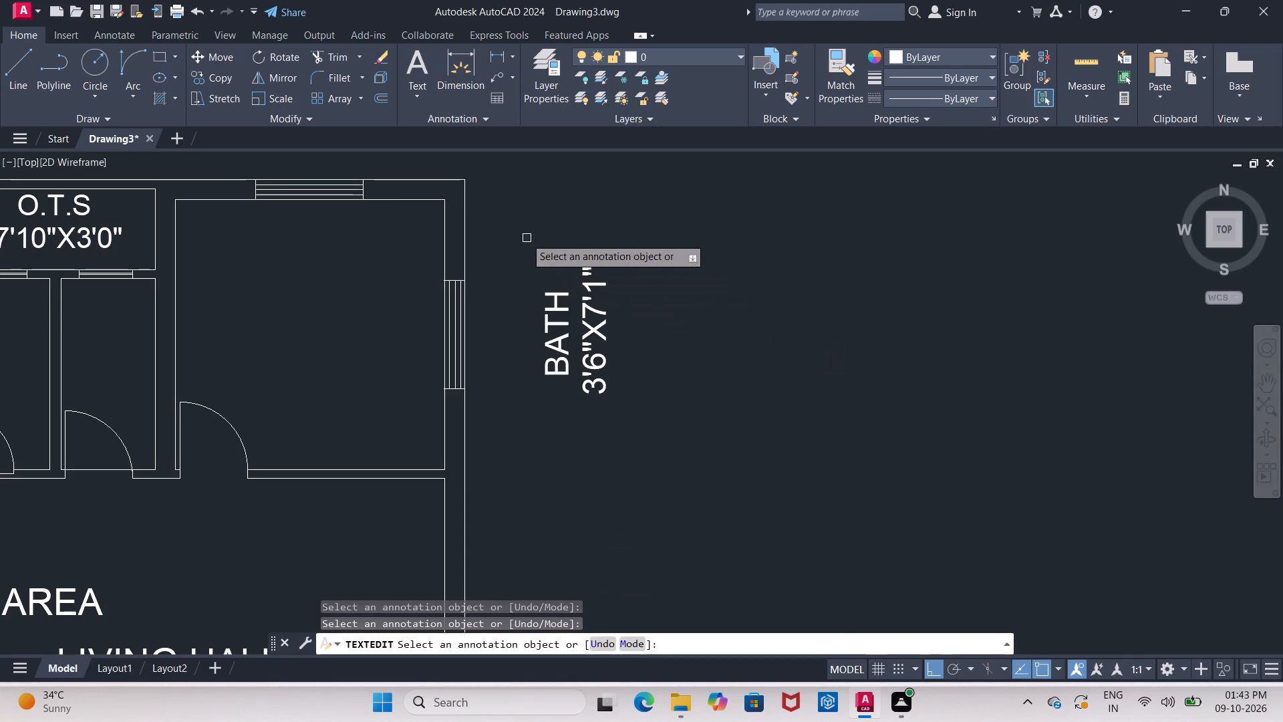
key(Escape)
Move the rotated two-line BATH label, with Ortho off, into the small room beside the plan's empty upper-right room, below O.T.S.
click(500, 246)
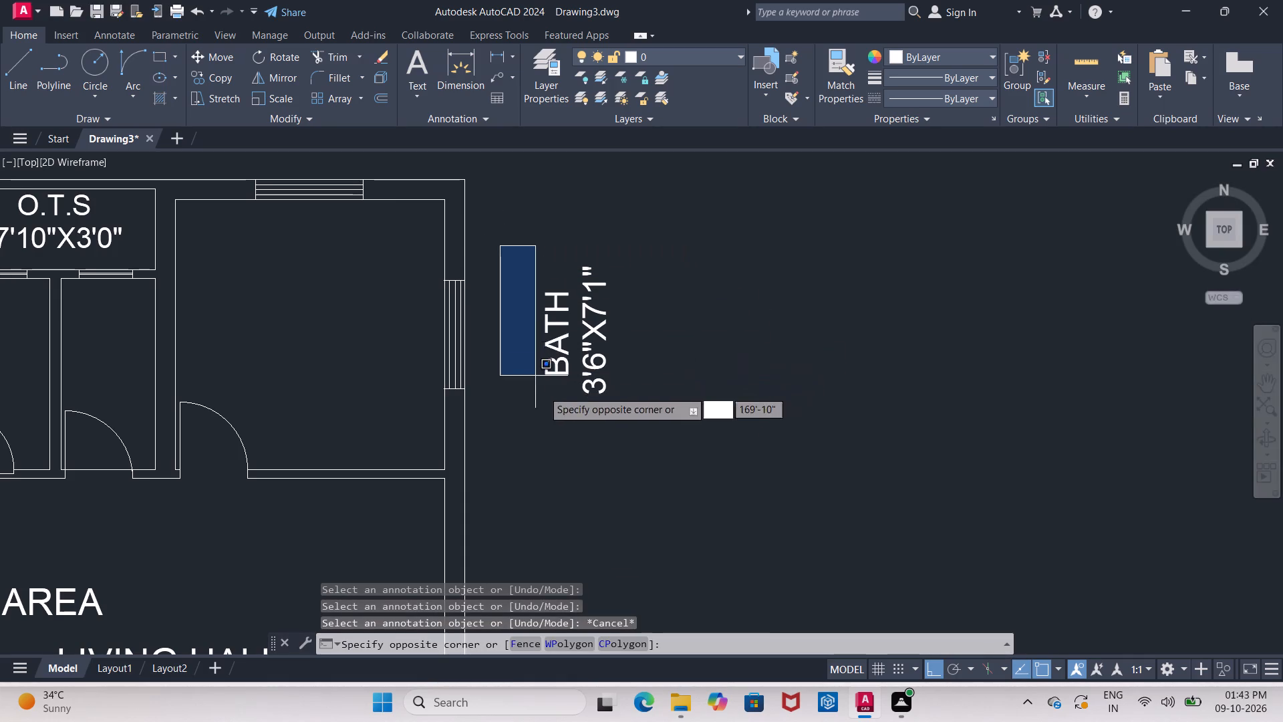
click(672, 441)
click(211, 62)
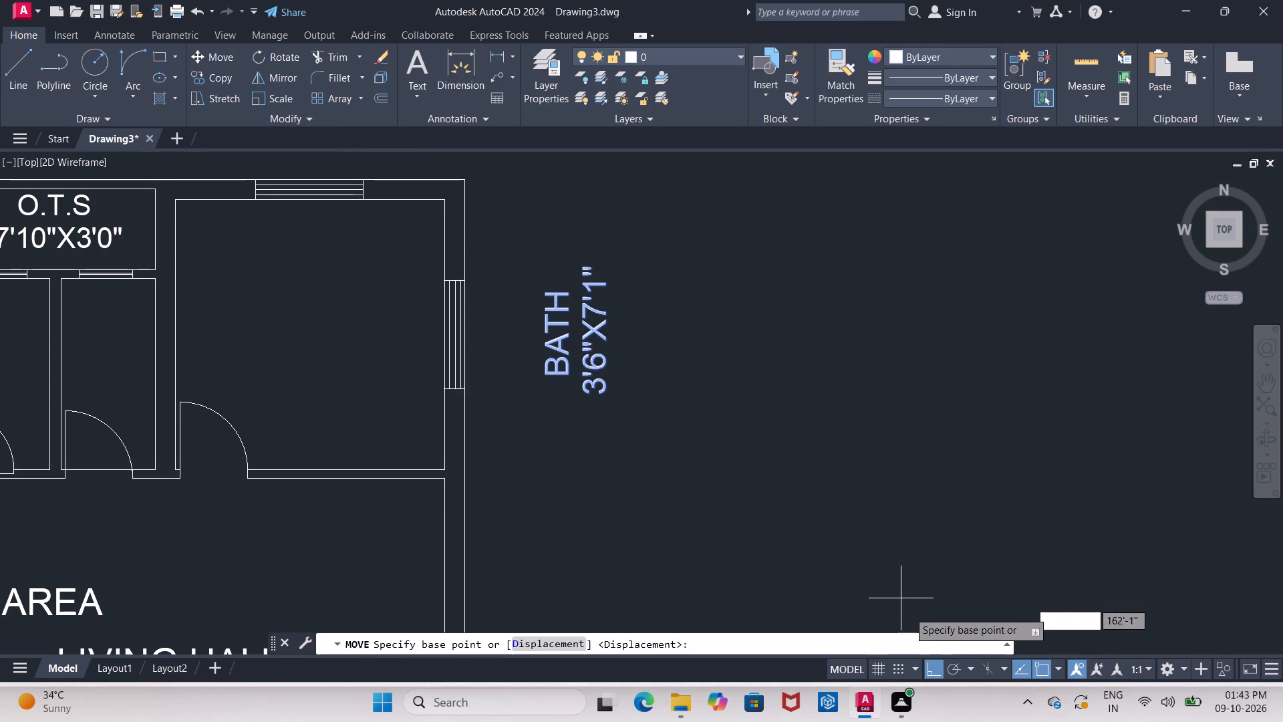
click(937, 664)
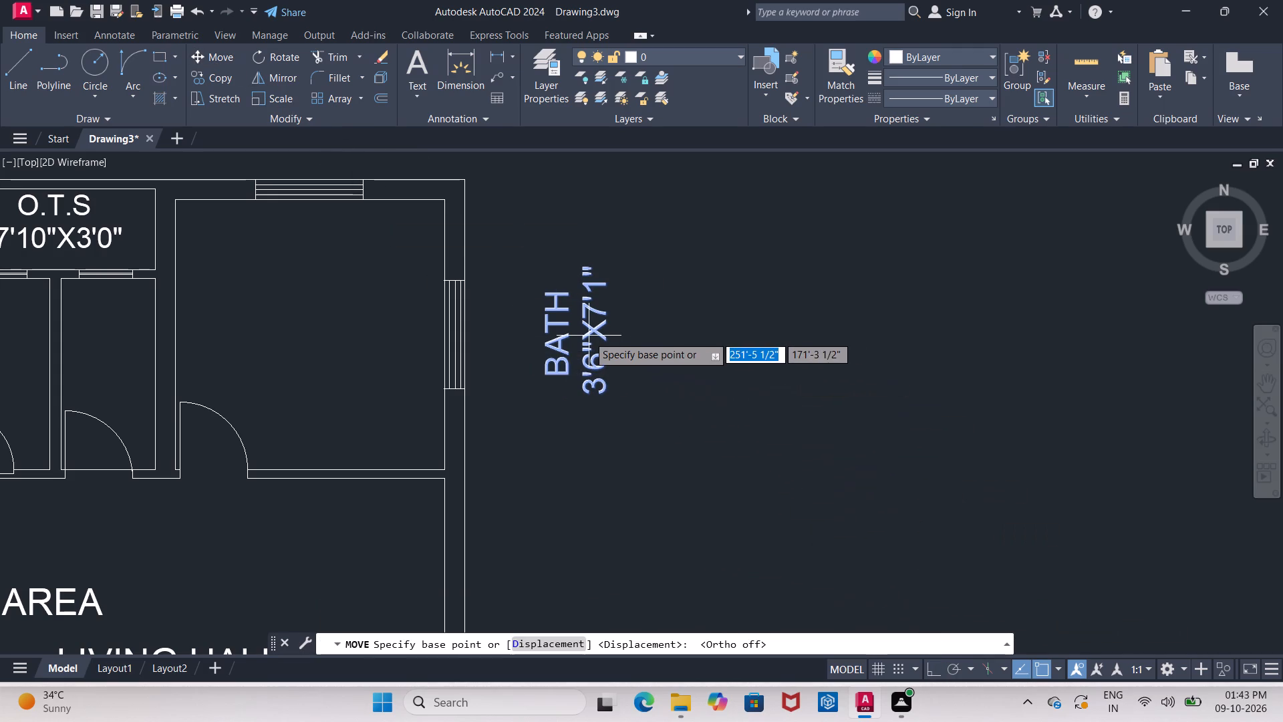
click(579, 337)
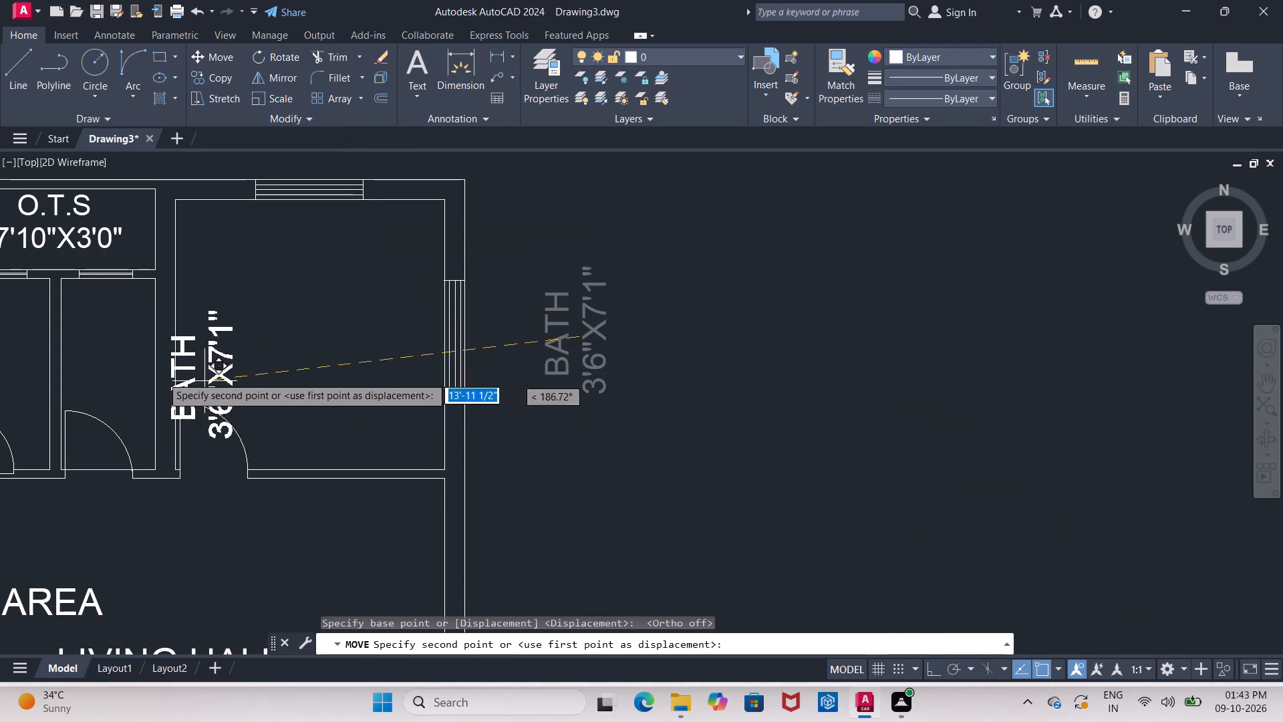
middle_drag(114, 365, 330, 365)
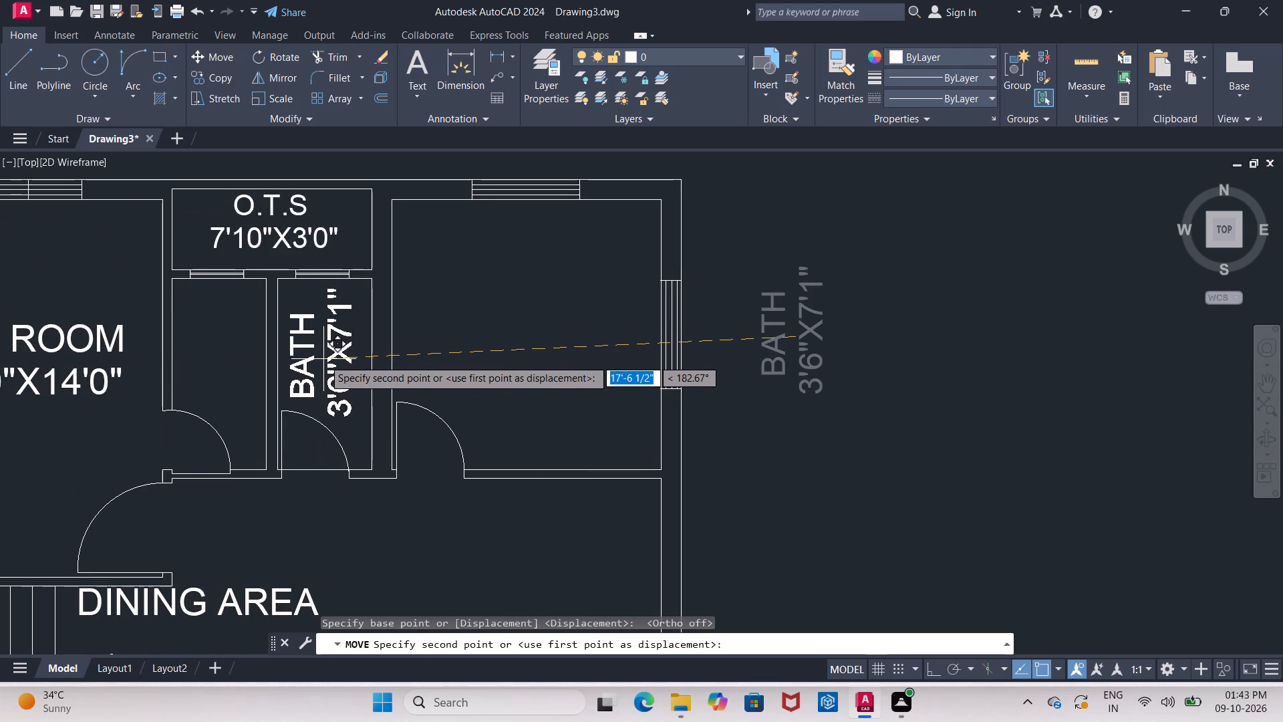
click(323, 359)
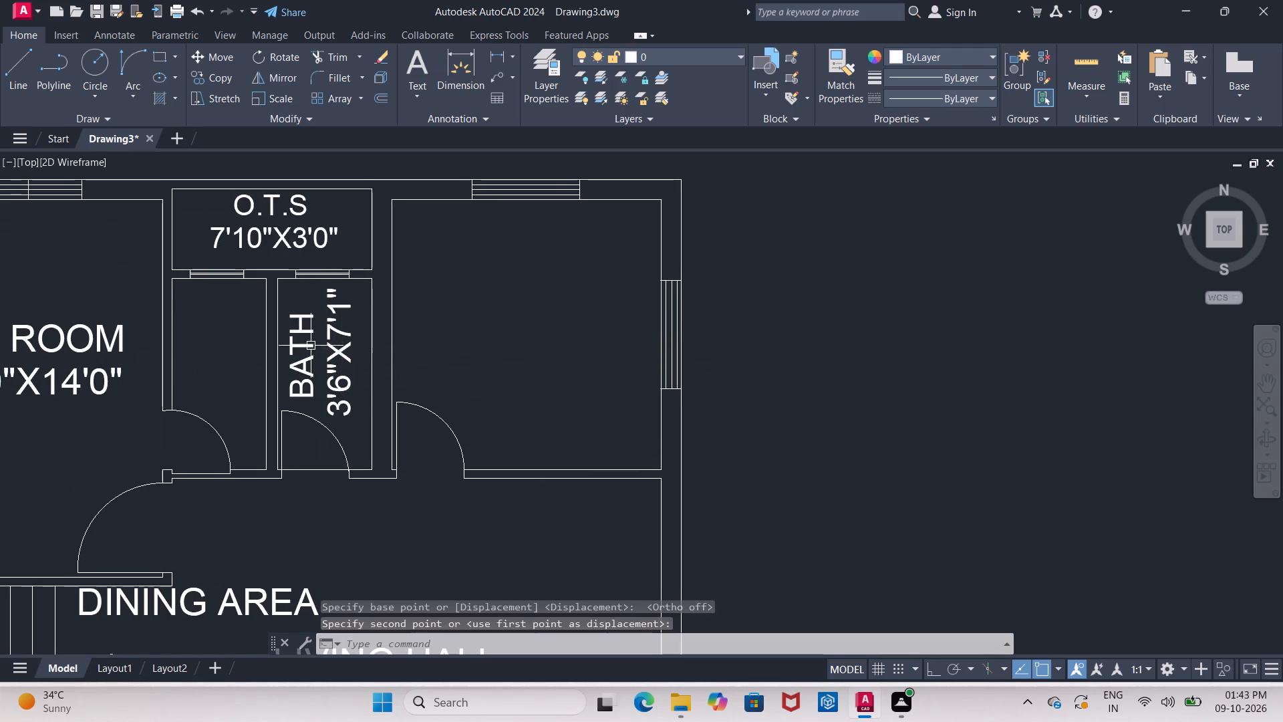
Copy both lines of the BATH label into the adjacent small room beside the upper-left bedroom.
click(309, 346)
click(334, 347)
click(227, 83)
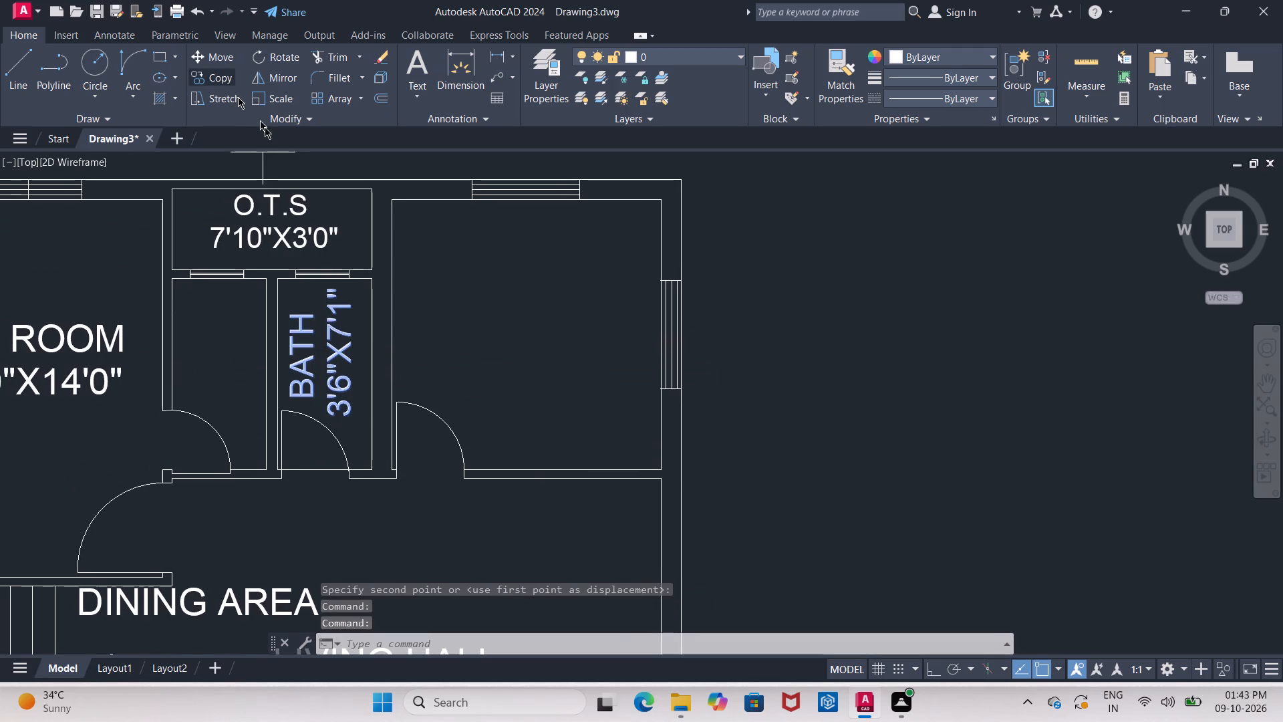
click(317, 354)
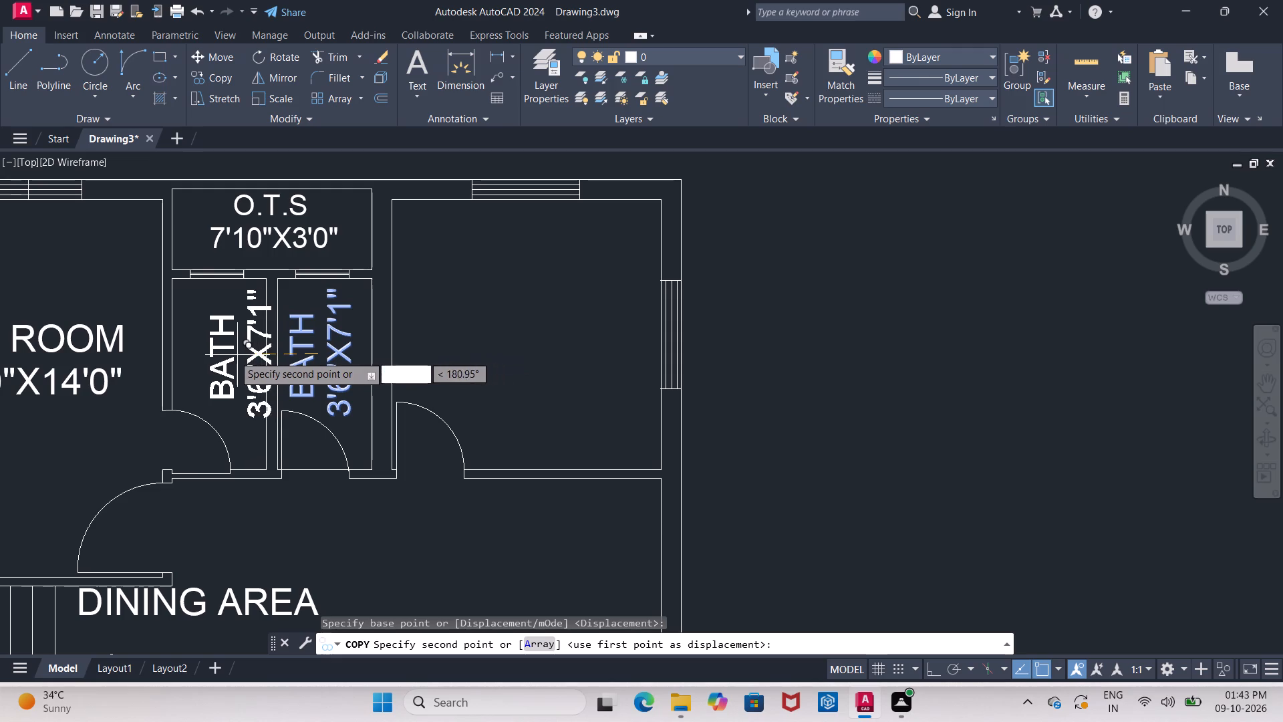
click(217, 354)
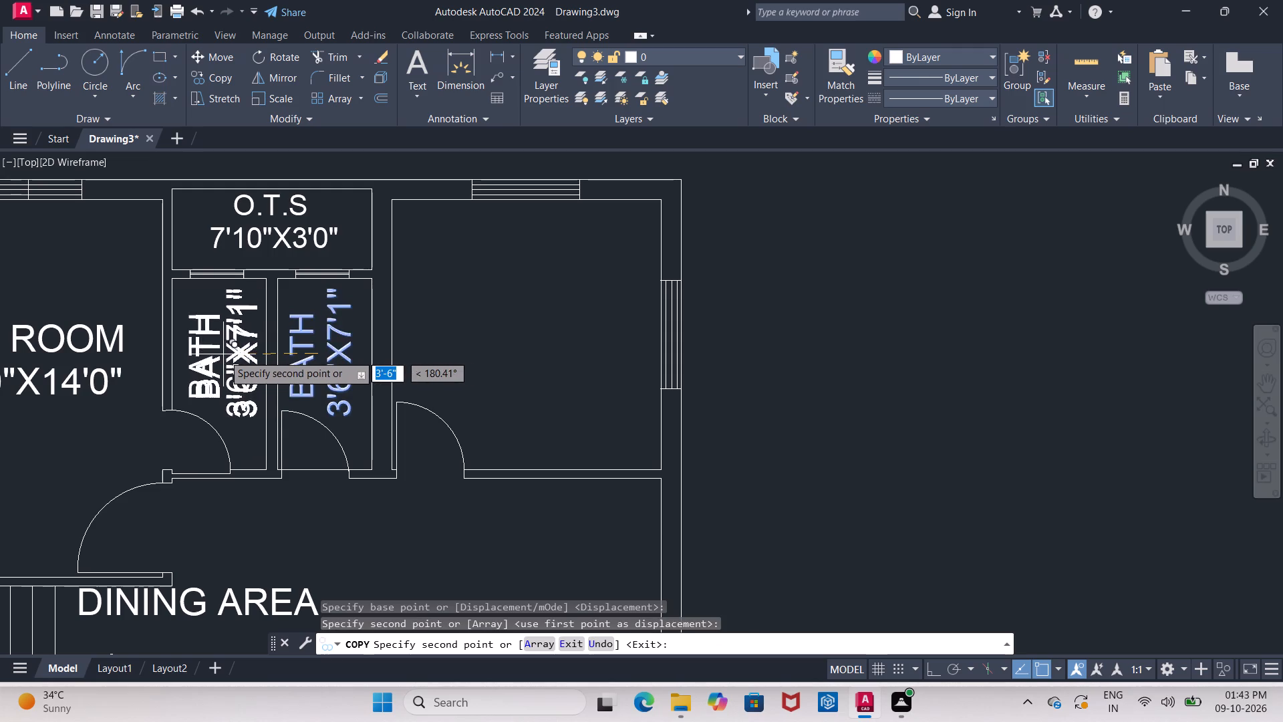
scroll(224, 354, down, 1)
middle_drag(227, 348, 291, 314)
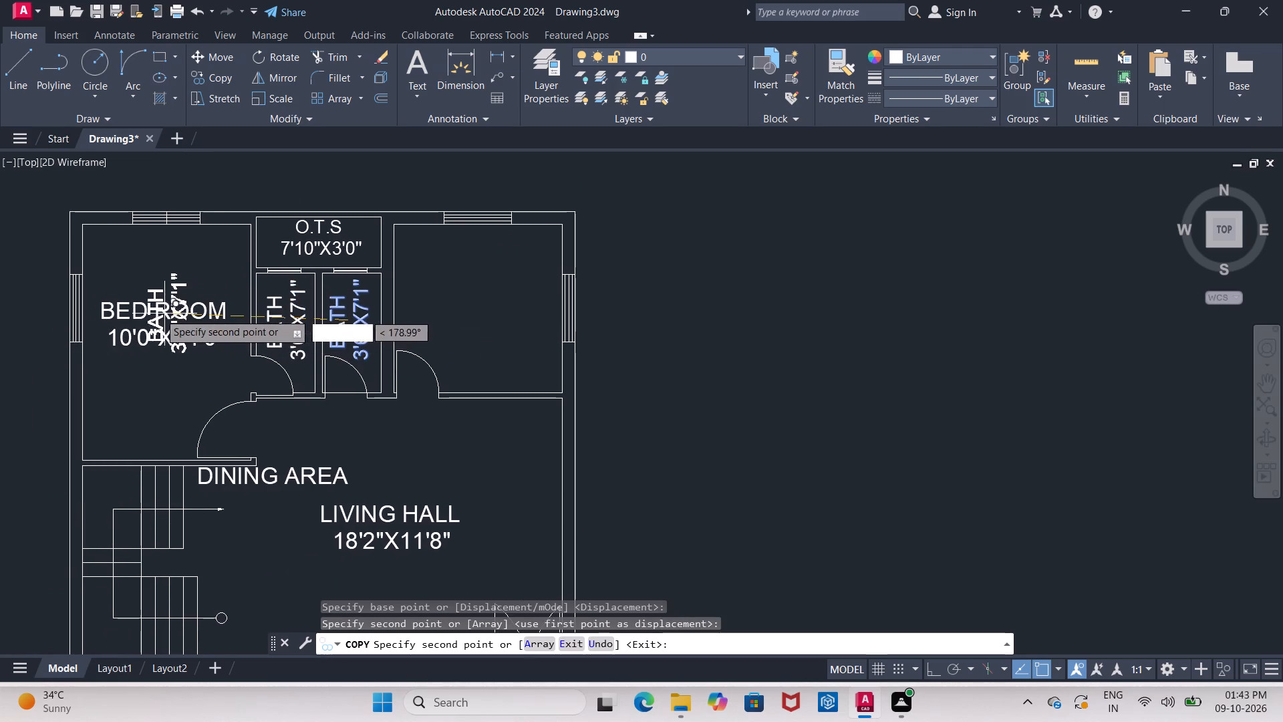
key(Escape)
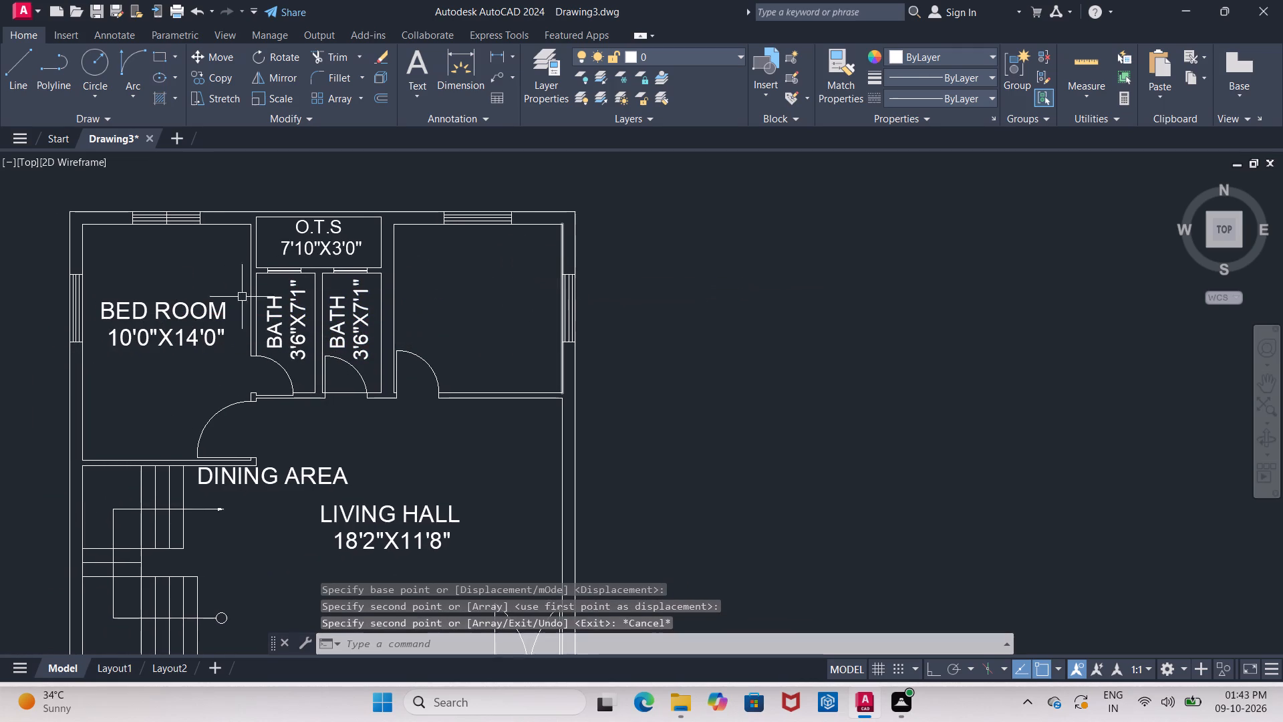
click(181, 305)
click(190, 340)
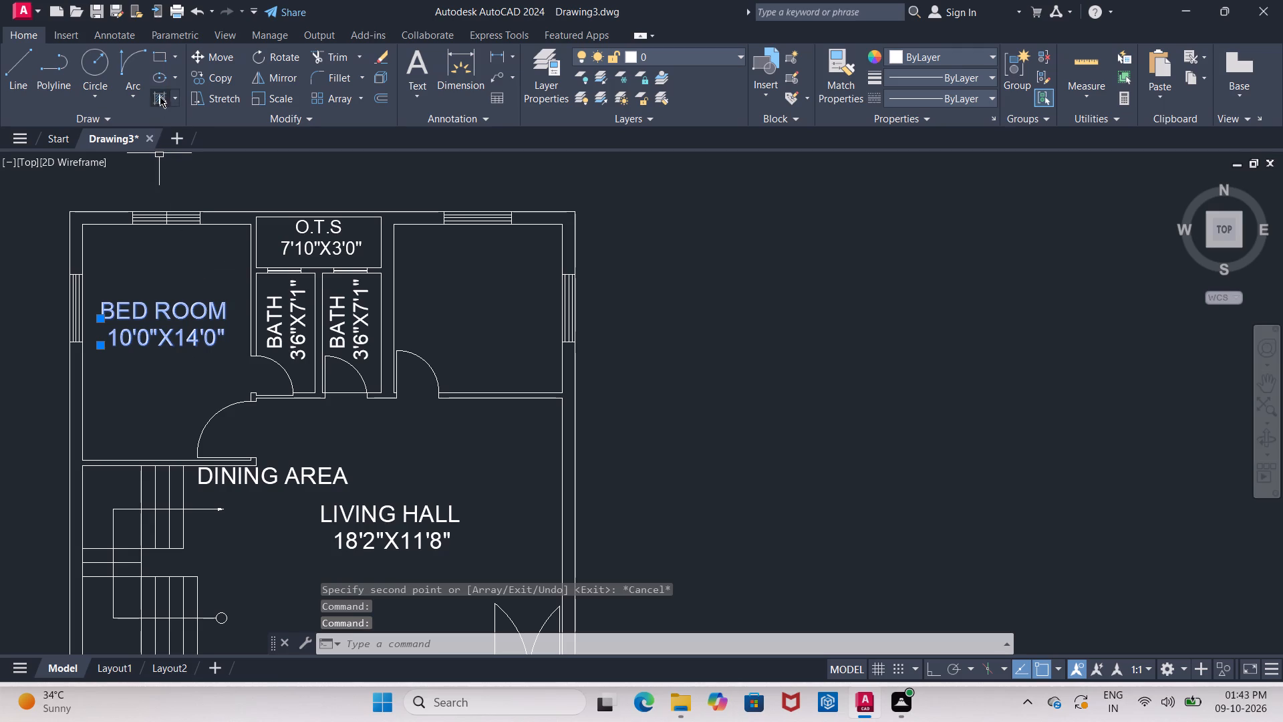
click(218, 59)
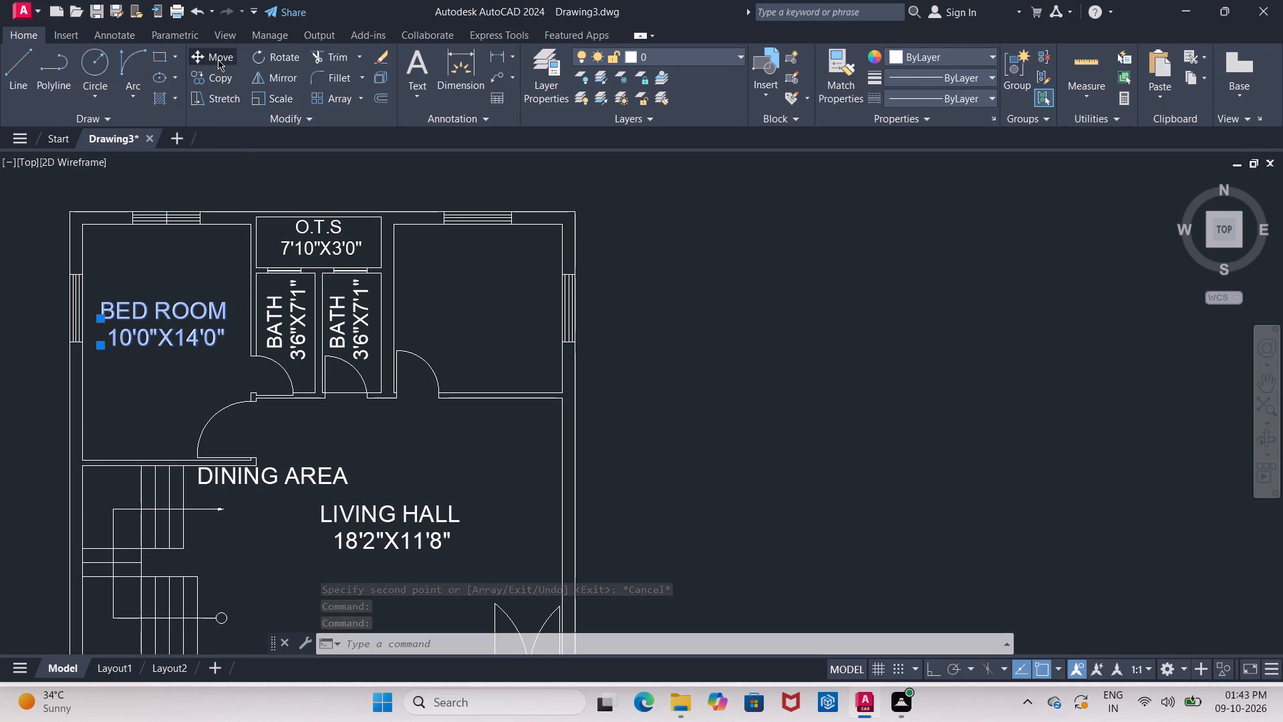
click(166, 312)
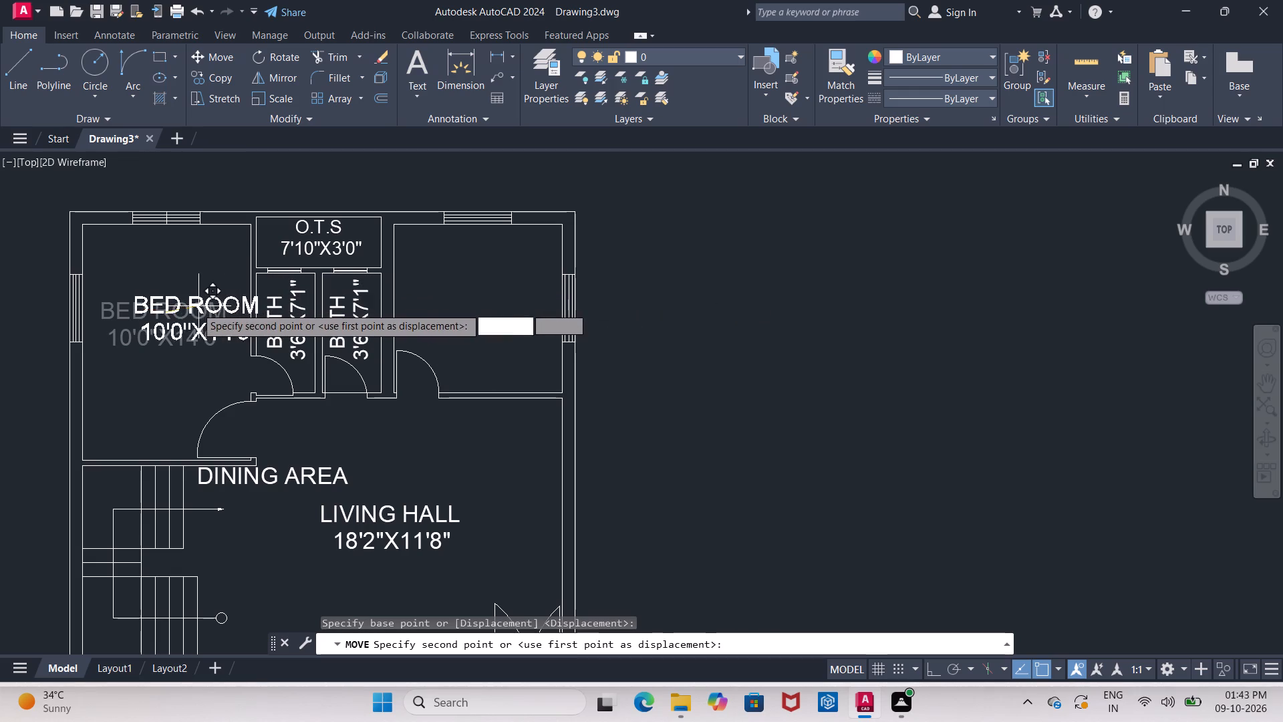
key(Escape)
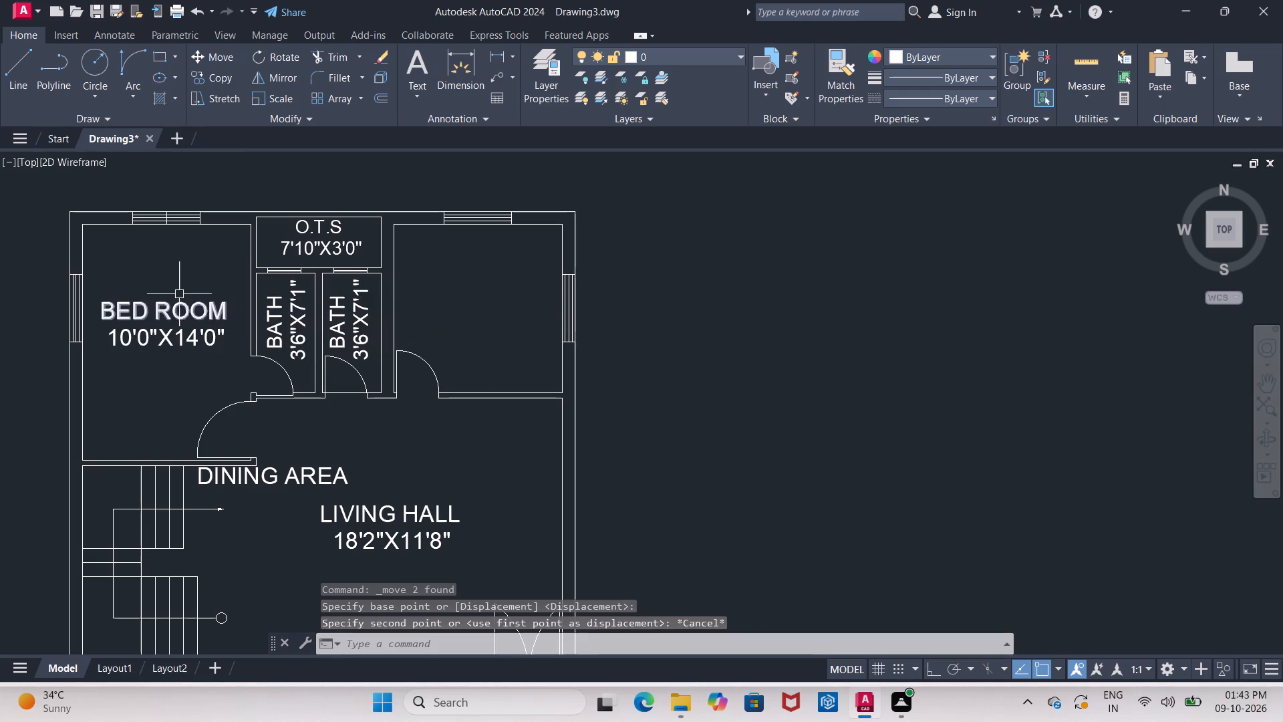
Copy the two-line BED ROOM label into the plan's upper-right room and into the lower-left room beside the kitchen.
click(188, 312)
click(192, 336)
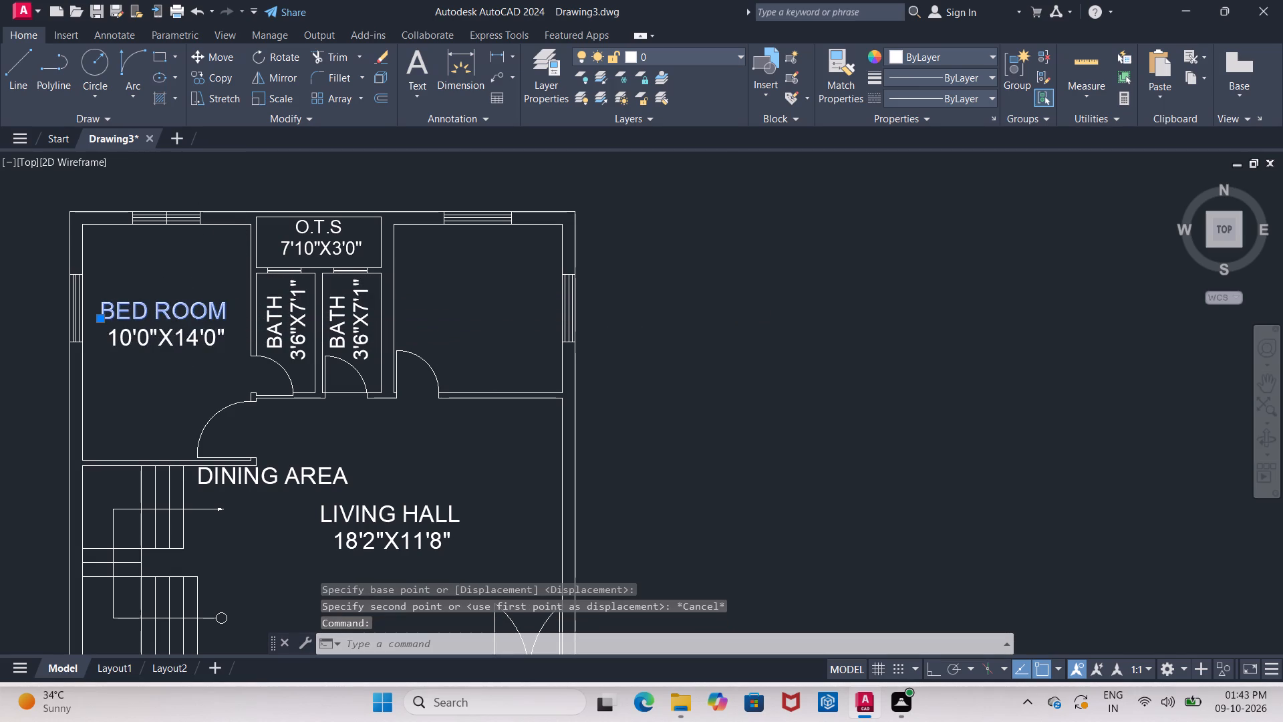
click(218, 82)
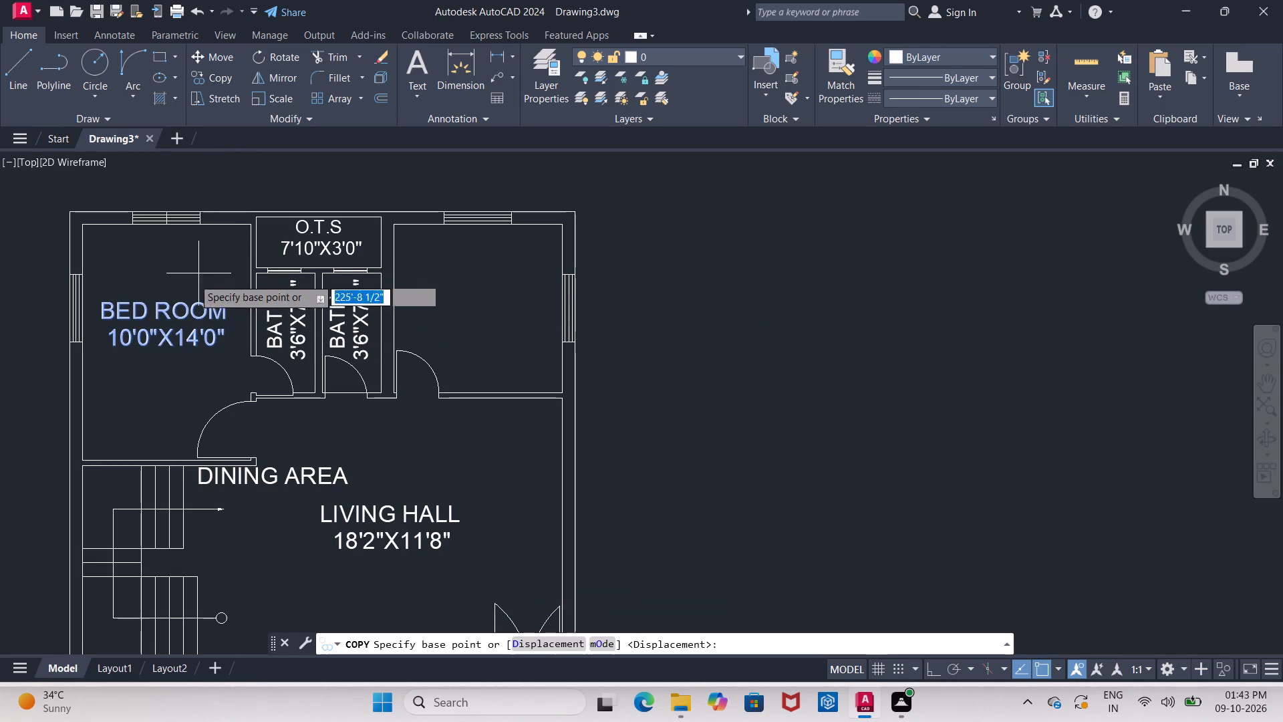
click(163, 310)
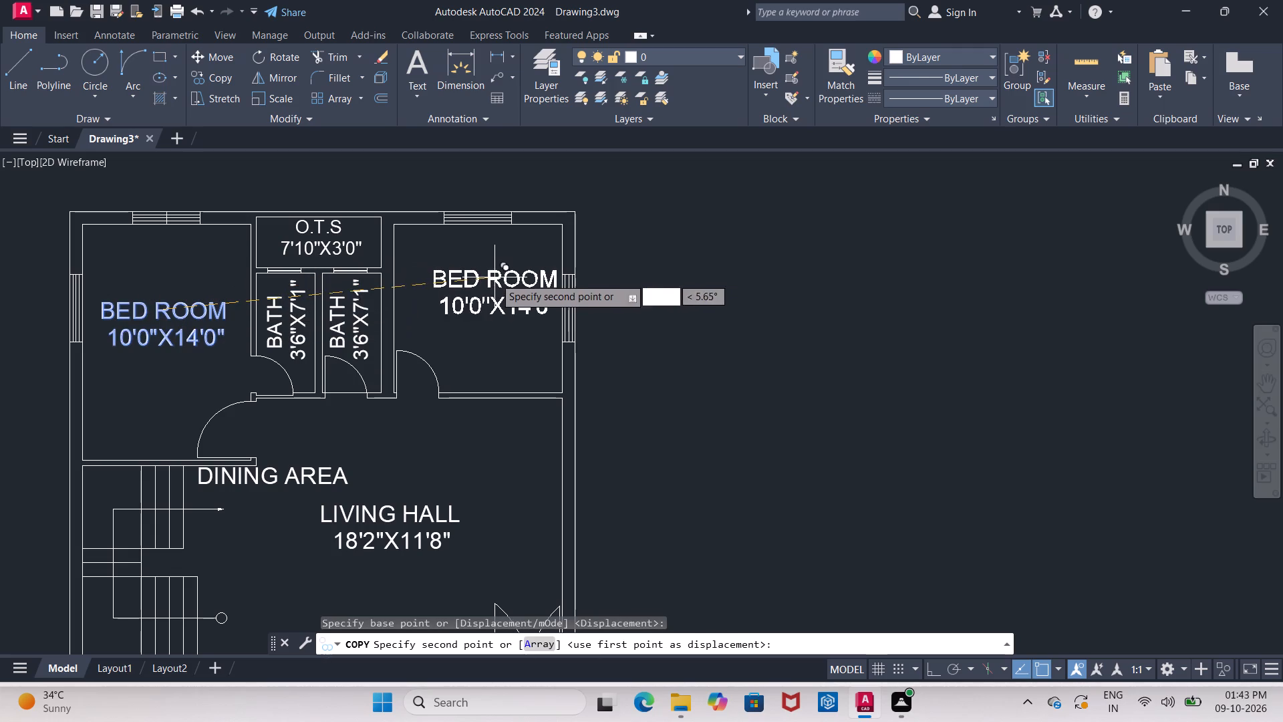
click(476, 283)
scroll(480, 283, down, 3)
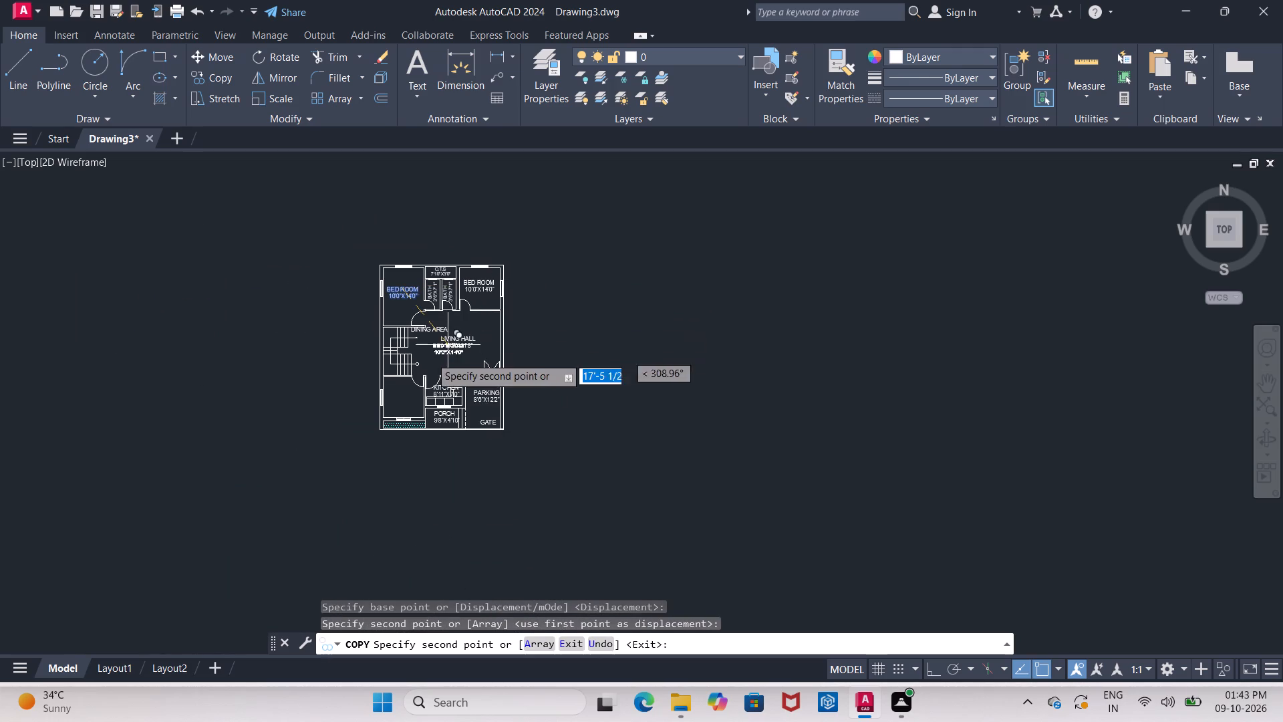
scroll(397, 384, up, 4)
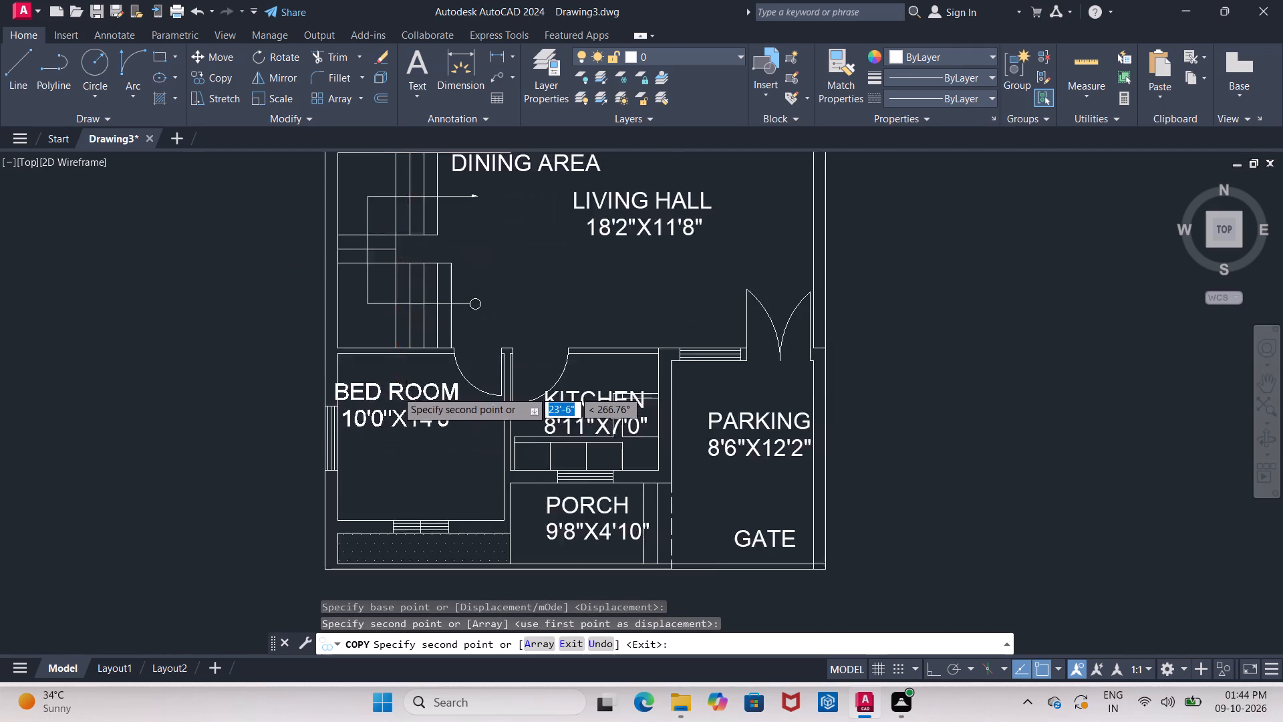
click(416, 434)
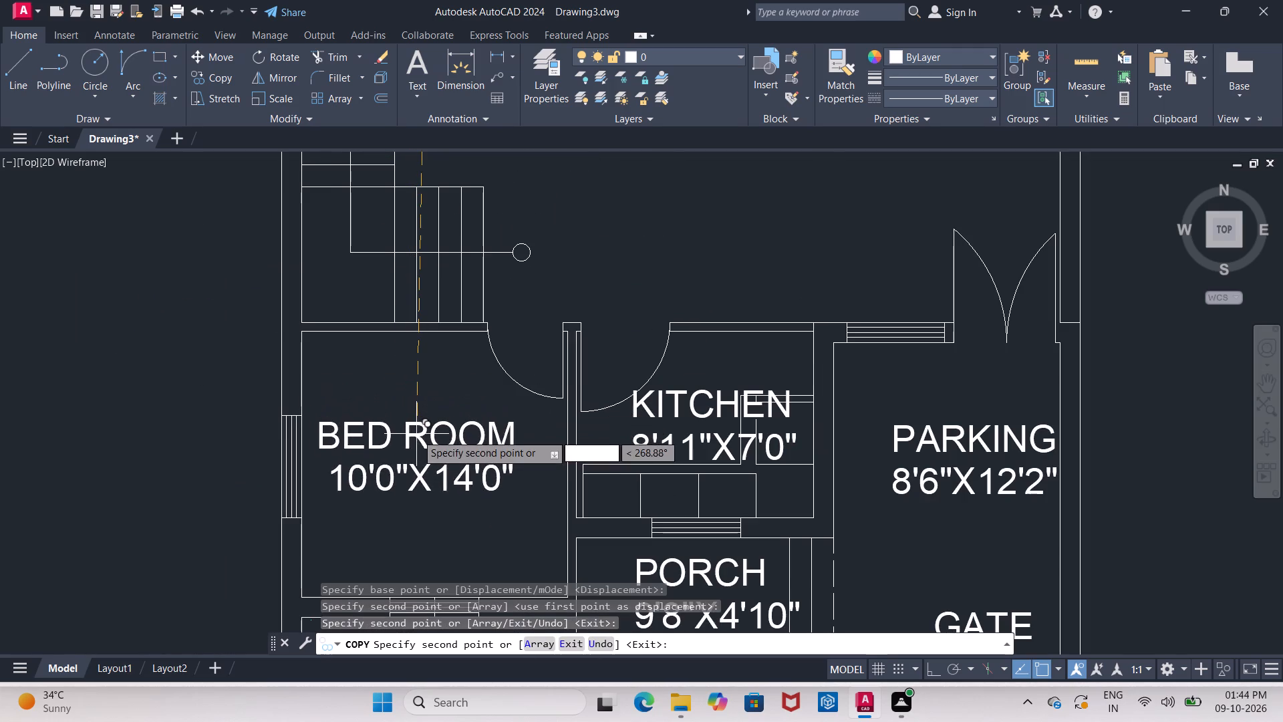
scroll(421, 431, down, 3)
key(Escape)
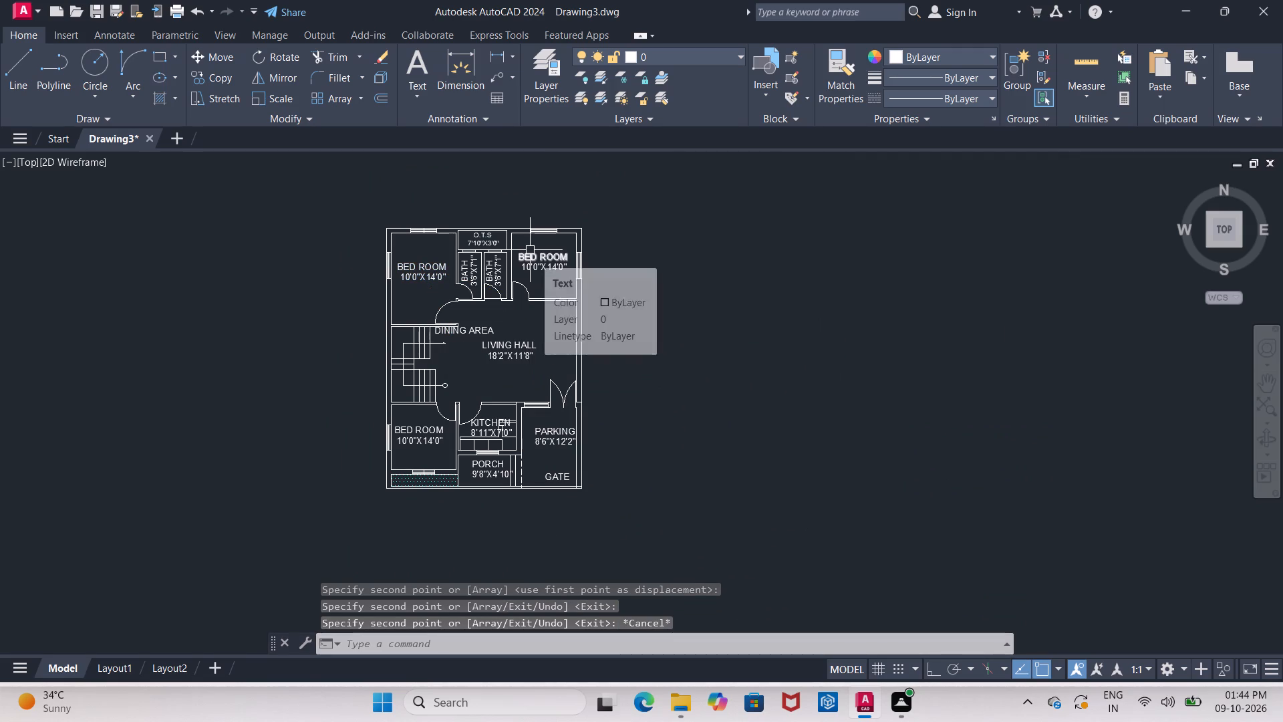
Change the size line of the upper-right BED ROOM label to 10'0"X10'0".
scroll(545, 259, up, 3)
middle_drag(543, 255, 449, 227)
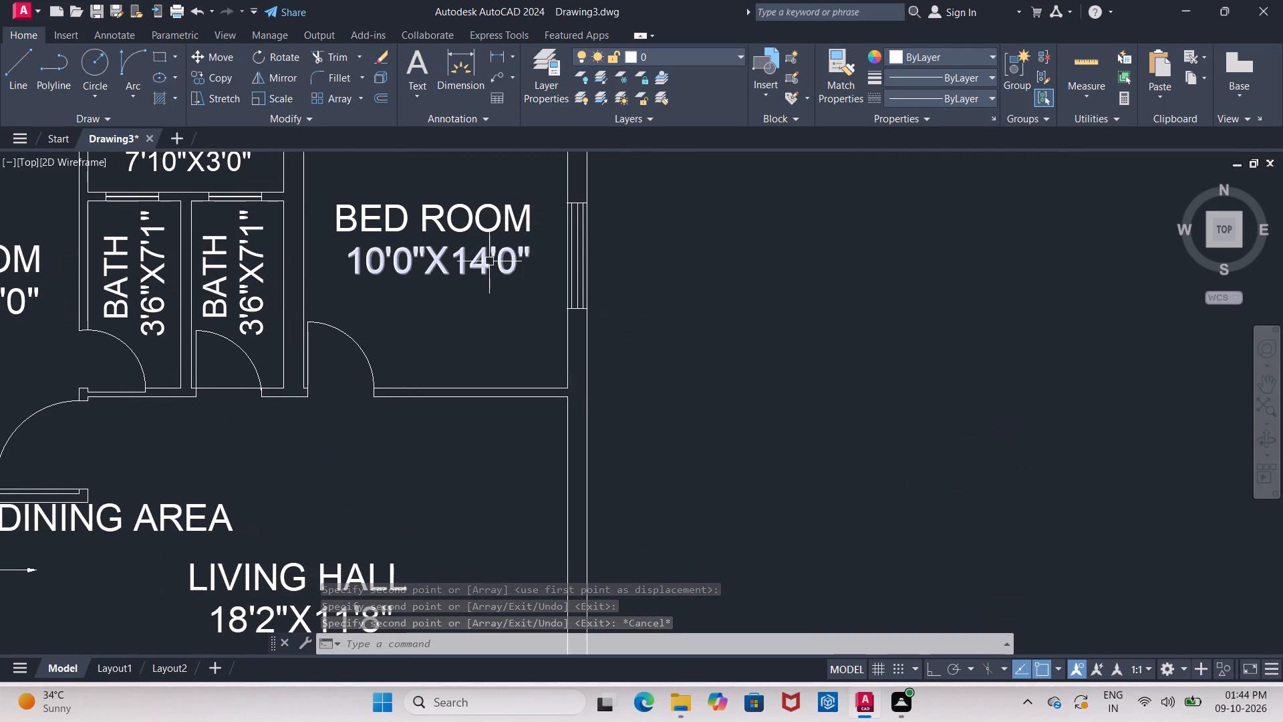
double_click(483, 261)
click(483, 261)
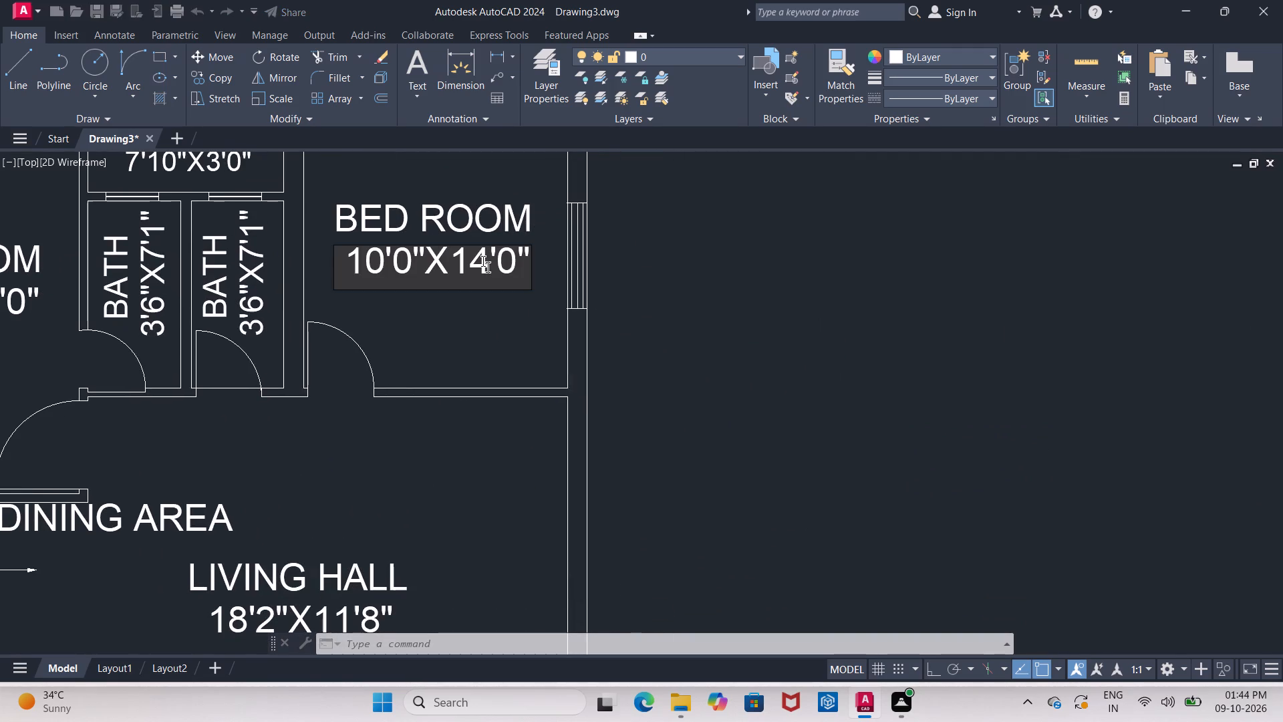
key(BackSpace)
key(0)
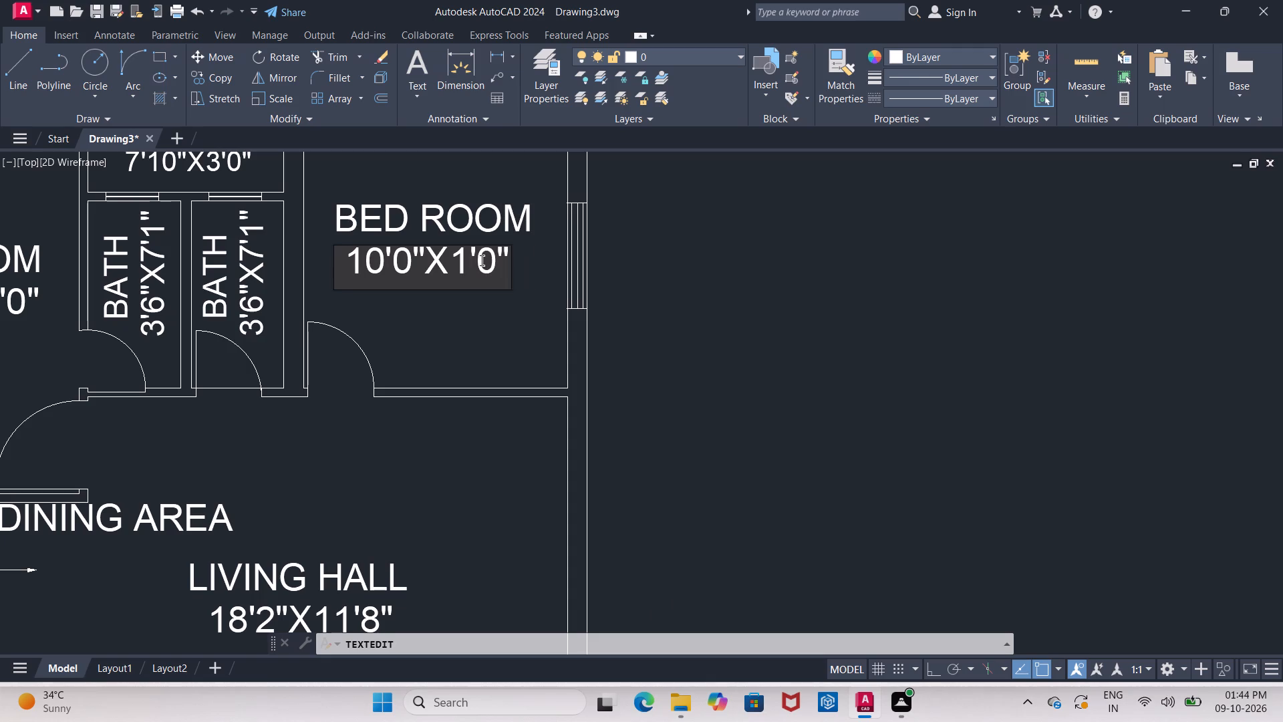
click(485, 341)
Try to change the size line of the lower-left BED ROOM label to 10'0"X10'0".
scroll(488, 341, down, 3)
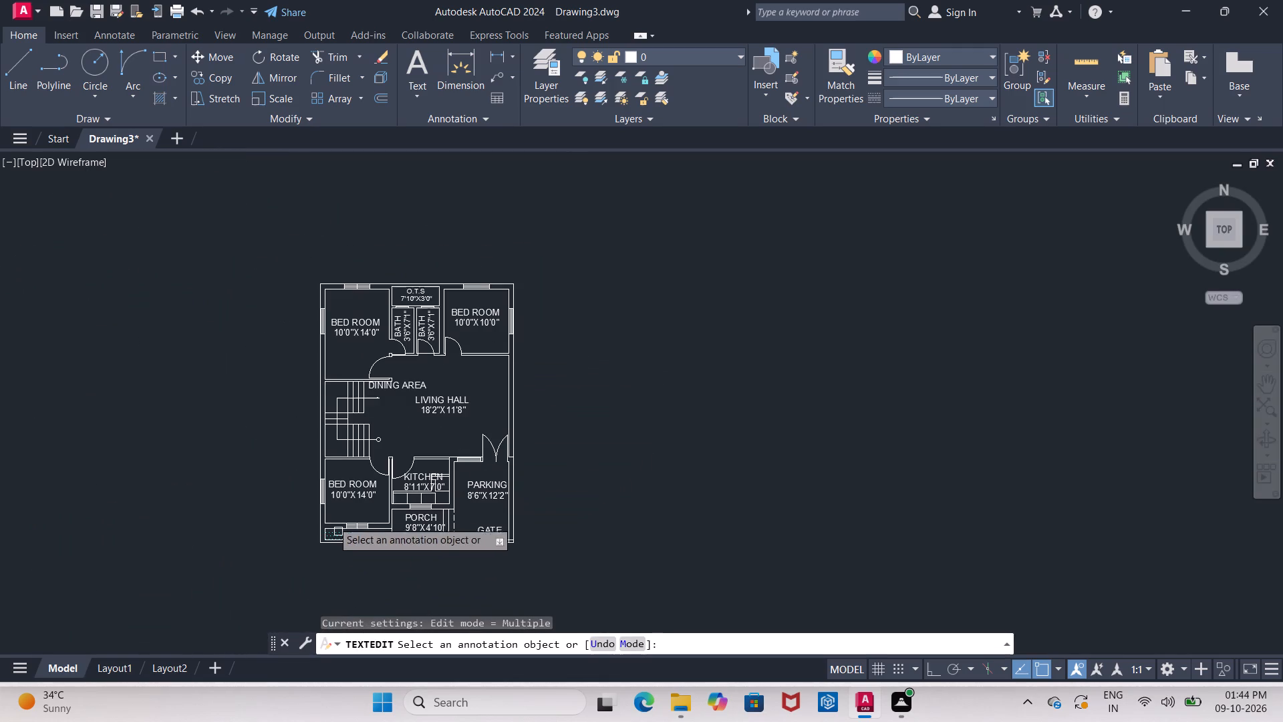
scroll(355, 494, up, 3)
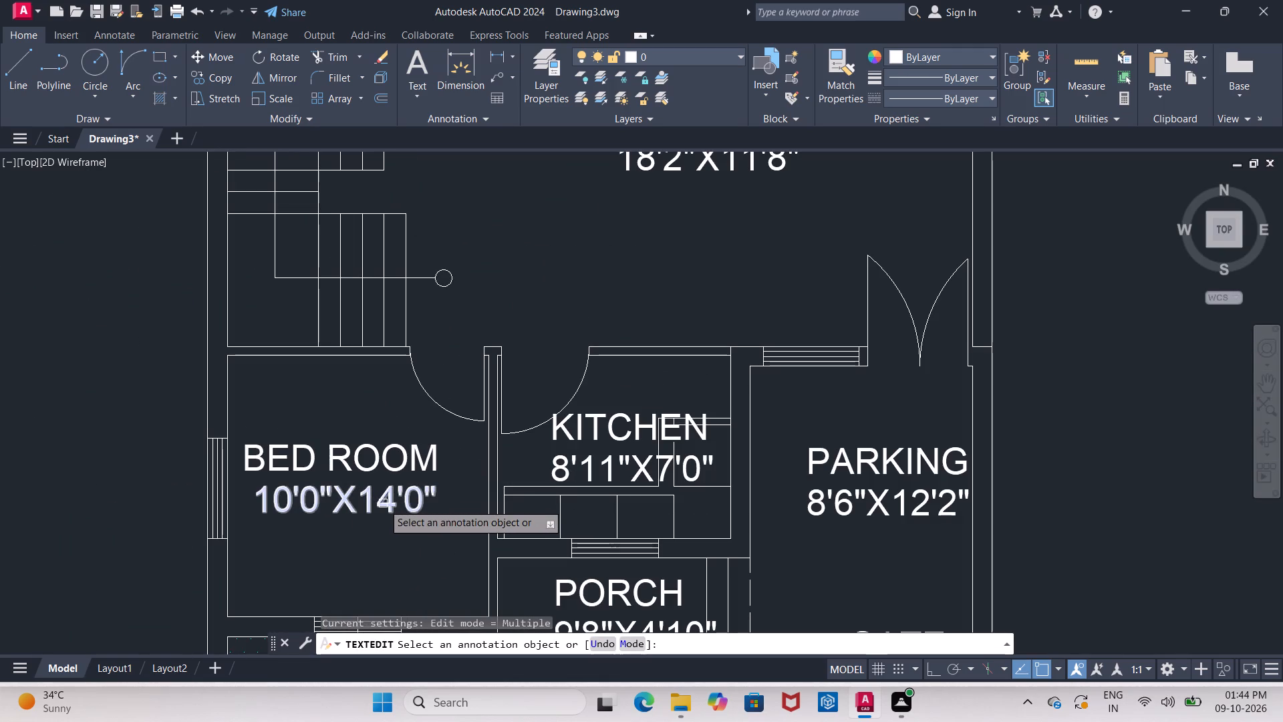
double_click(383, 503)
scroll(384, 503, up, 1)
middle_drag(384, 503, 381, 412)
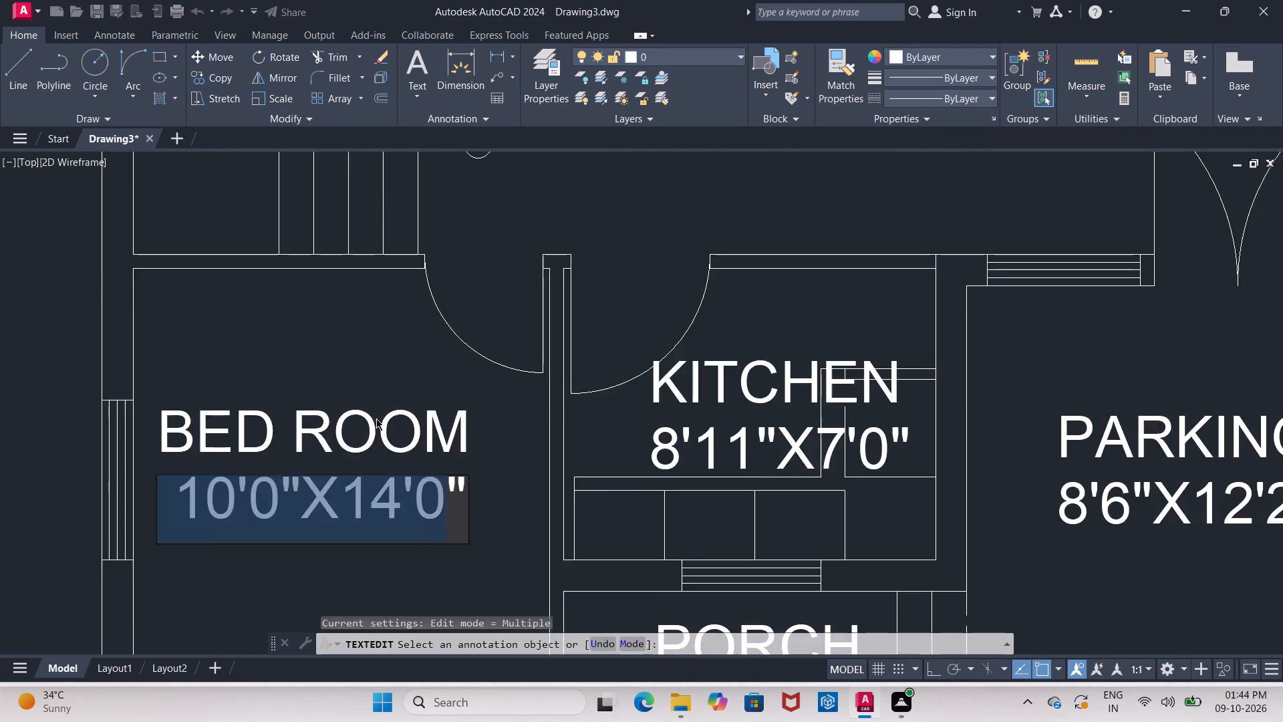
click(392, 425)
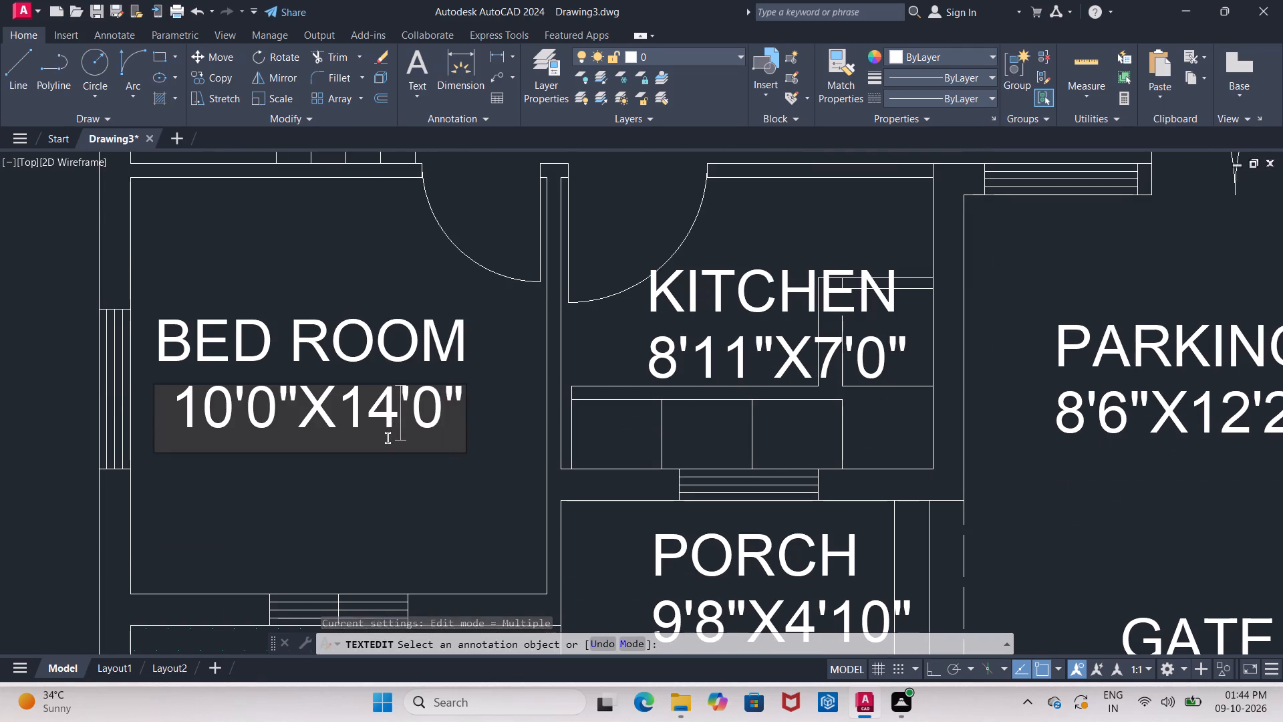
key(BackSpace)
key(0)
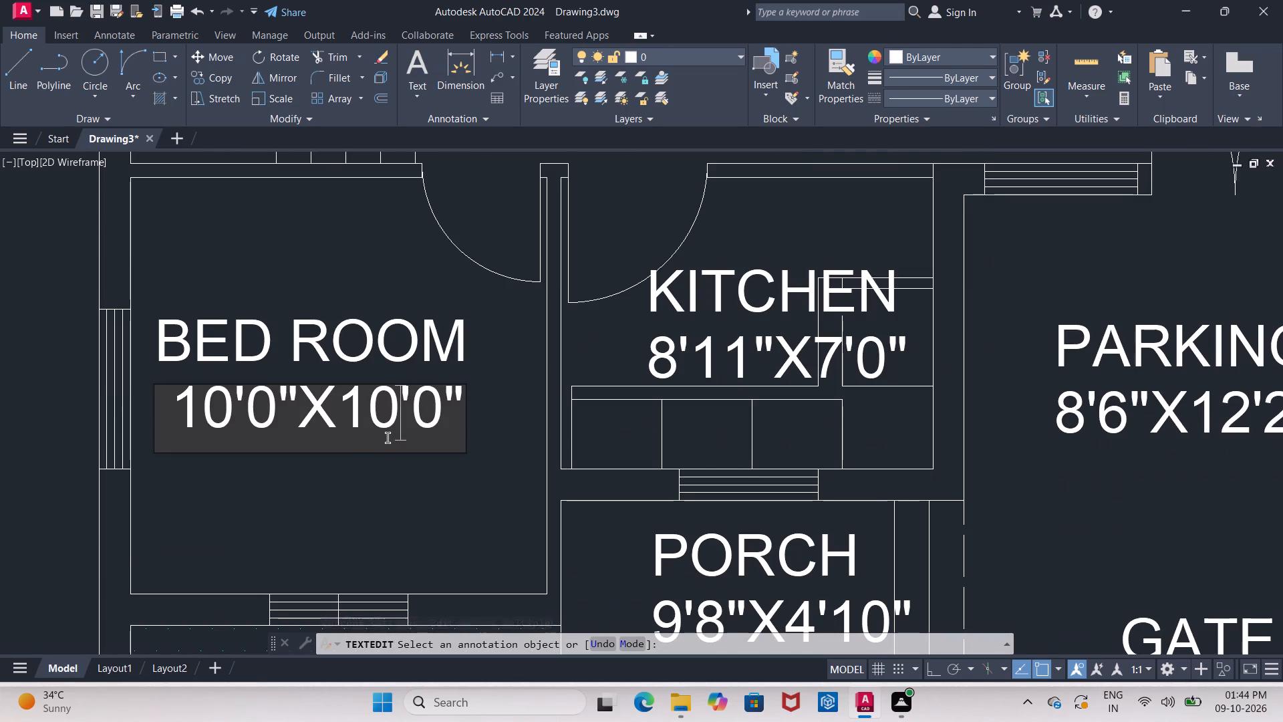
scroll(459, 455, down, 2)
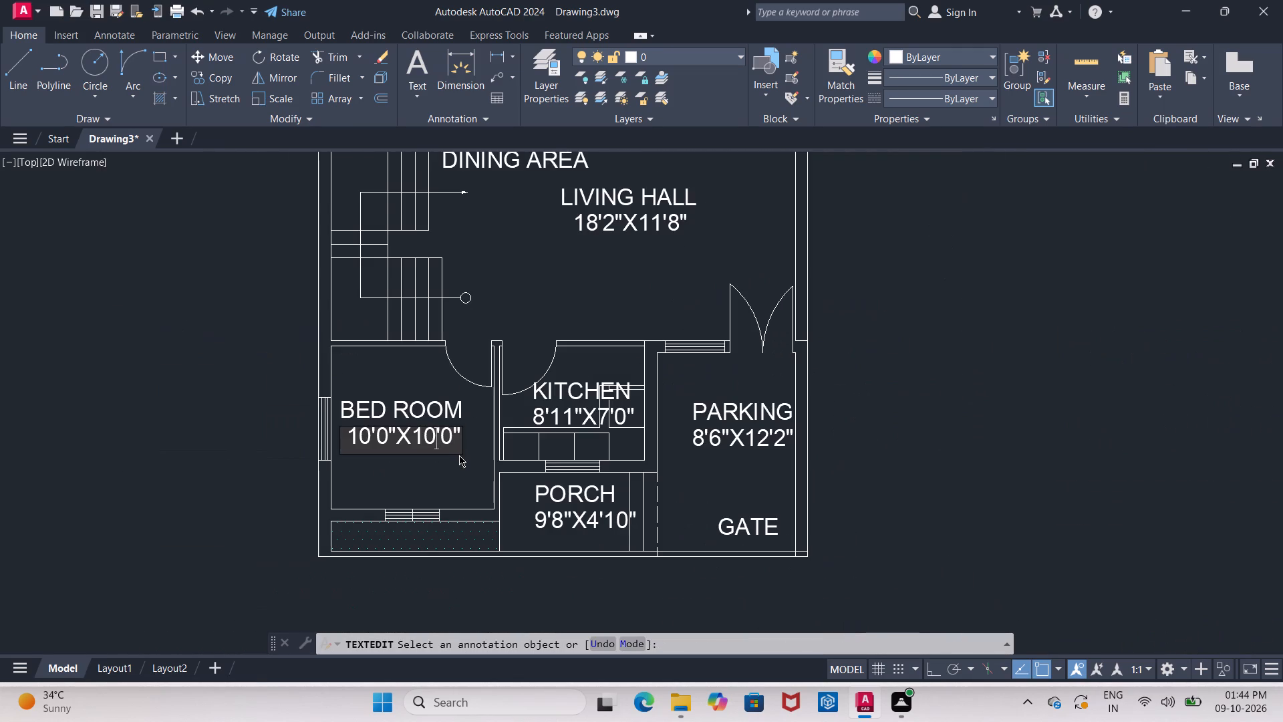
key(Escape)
Examine the room labels around the dining area and living hall, and end text editing.
scroll(492, 449, down, 2)
scroll(587, 434, up, 1)
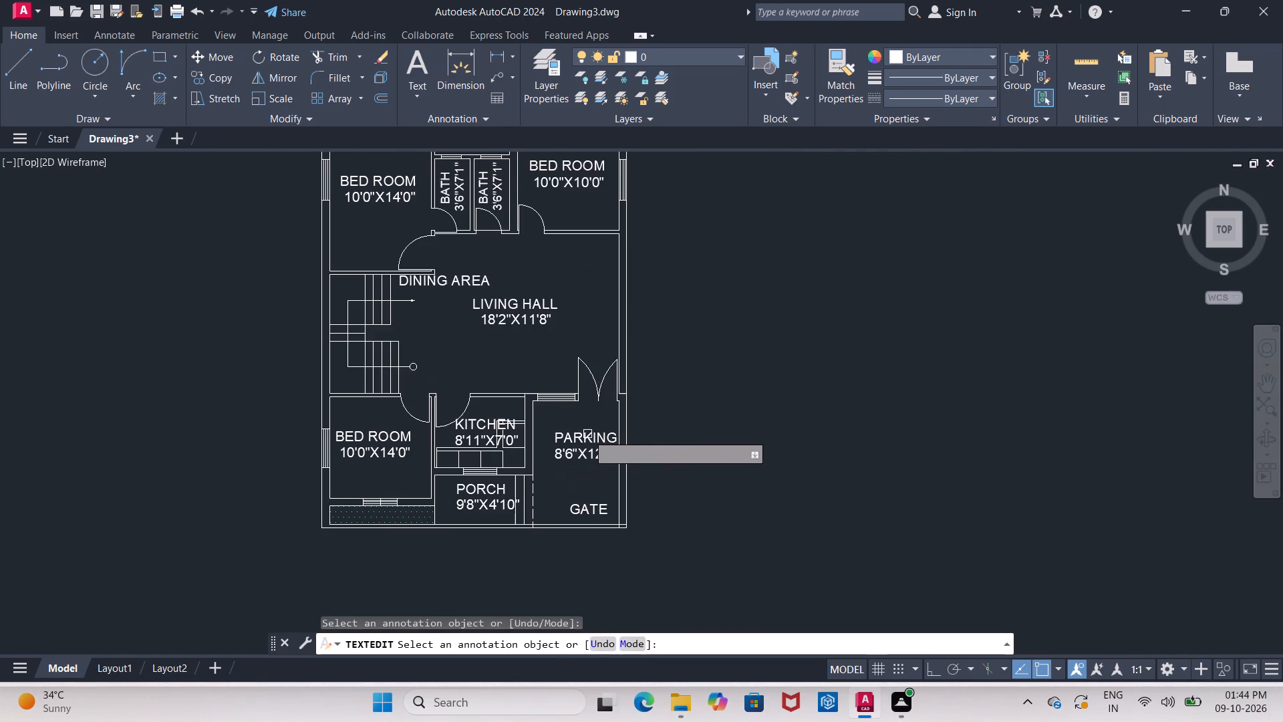
middle_drag(587, 434, 468, 407)
scroll(388, 230, up, 1)
middle_drag(388, 230, 392, 234)
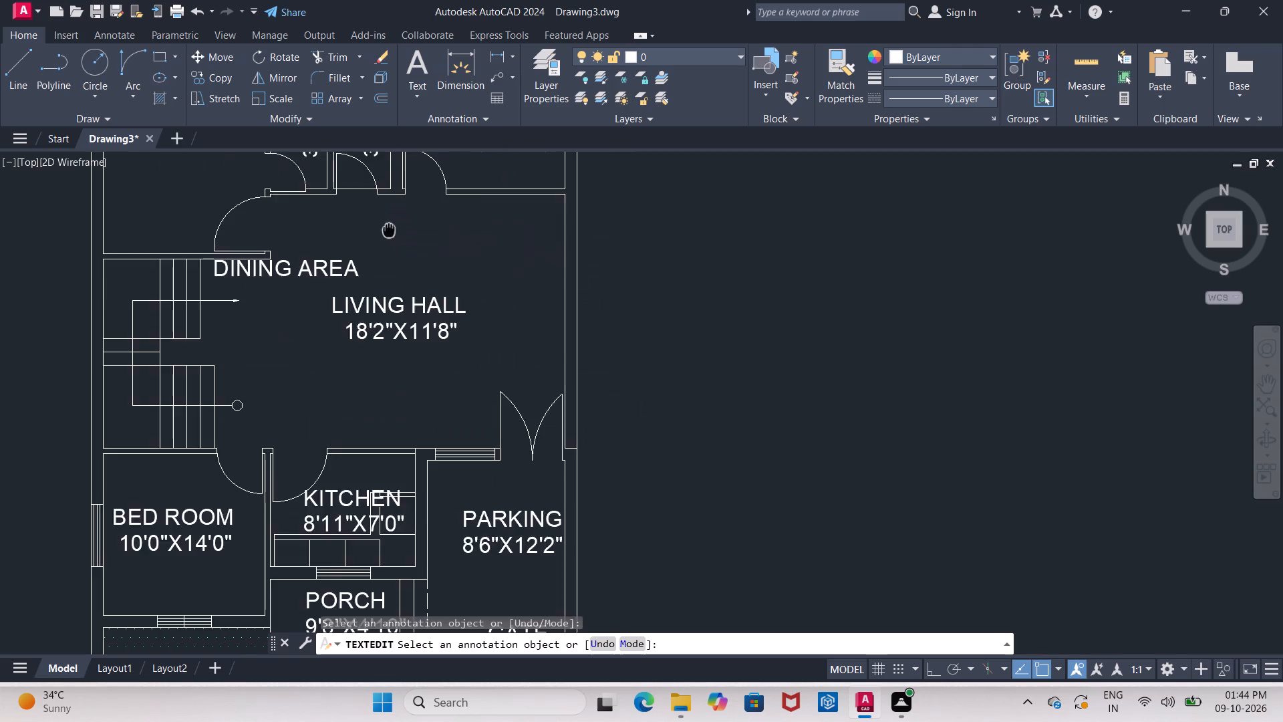
middle_drag(392, 234, 448, 302)
middle_drag(443, 309, 443, 322)
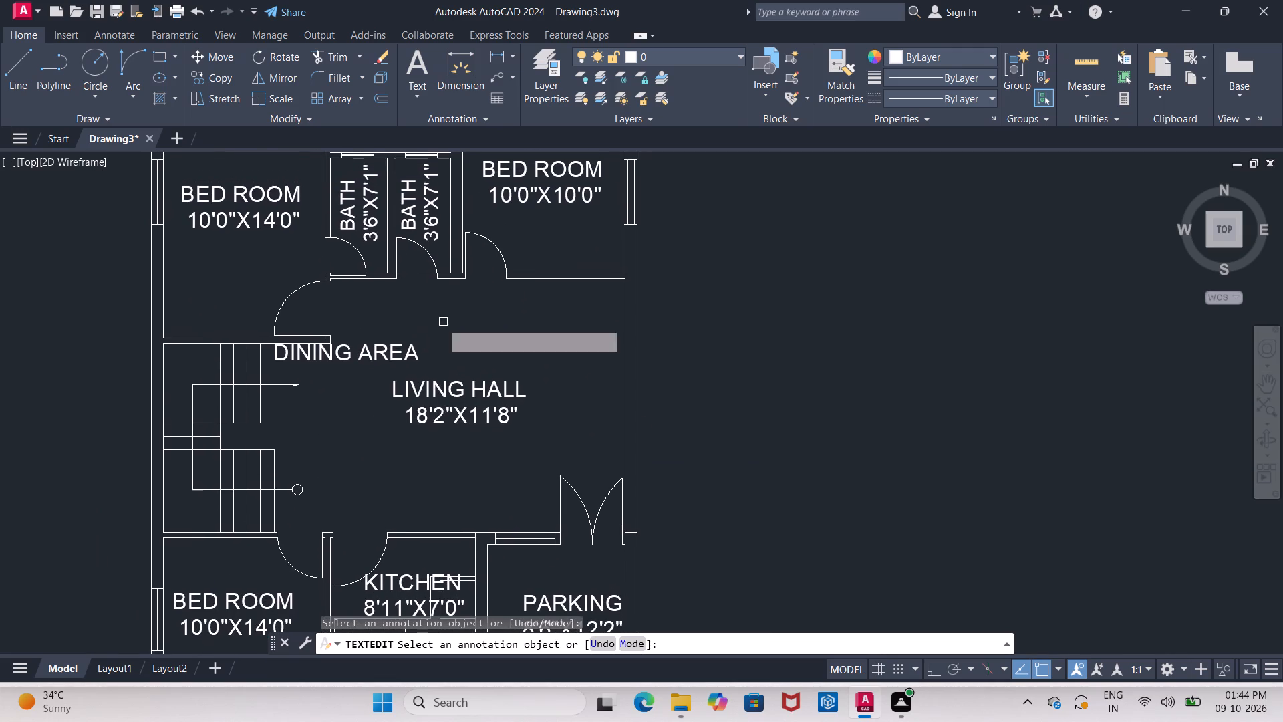
key(Escape)
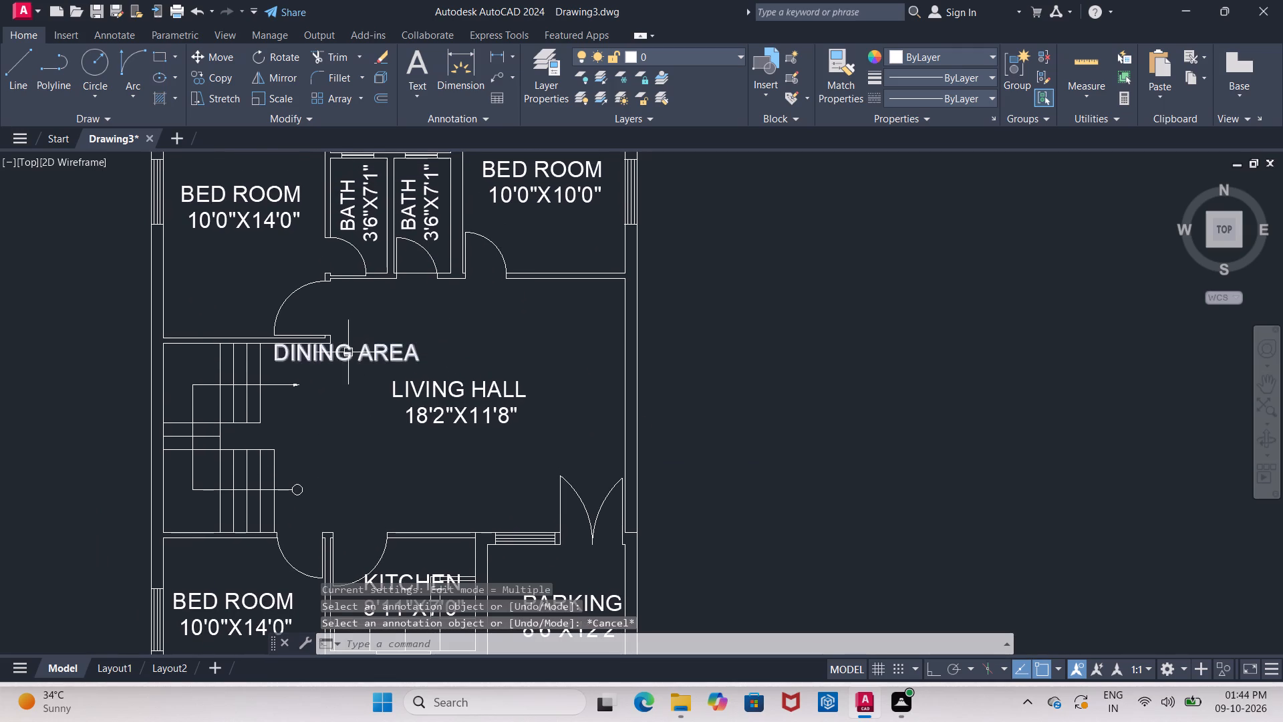
Scale down the DINING AREA label and move it slightly down and left, just below the bedroom wall end.
click(347, 352)
click(263, 102)
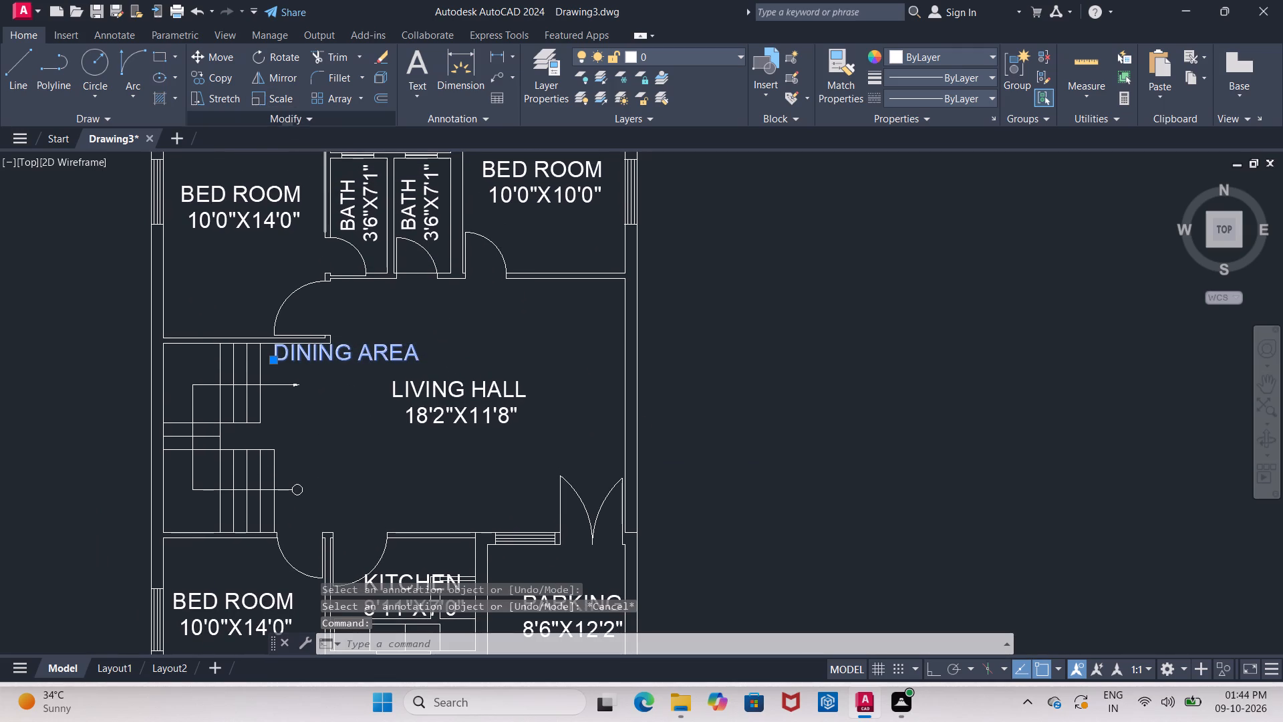
click(273, 362)
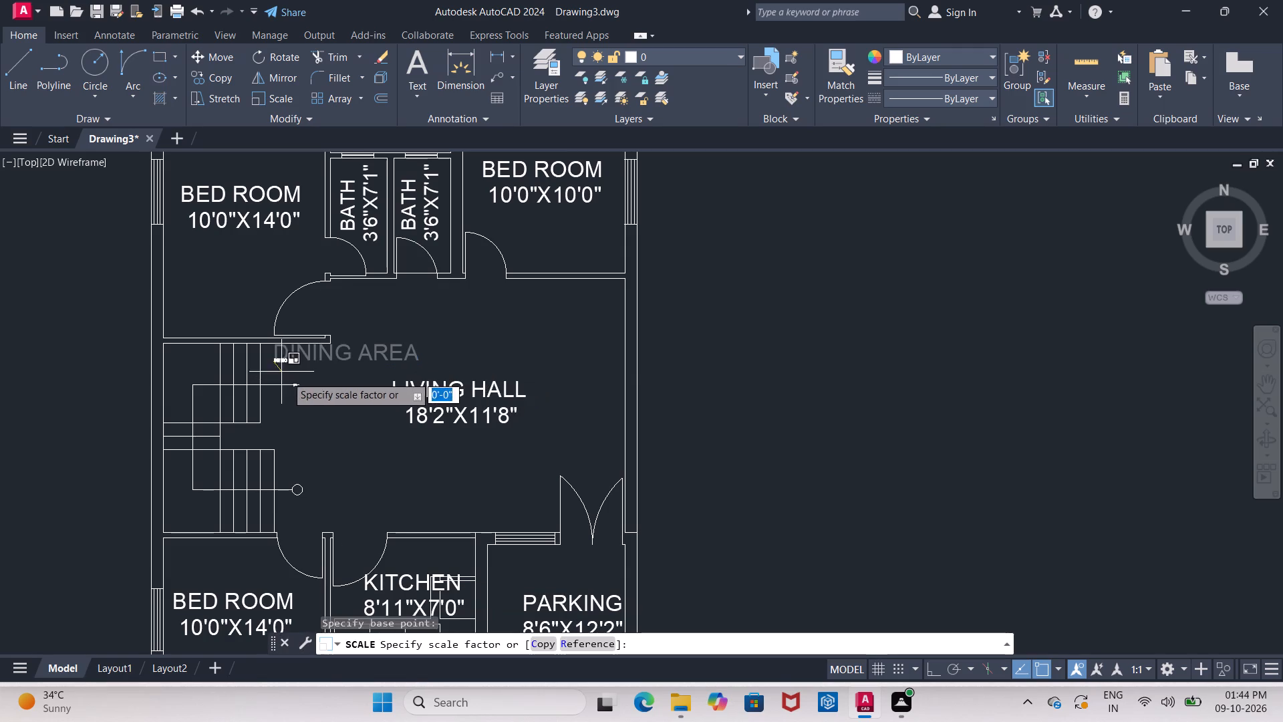
click(318, 398)
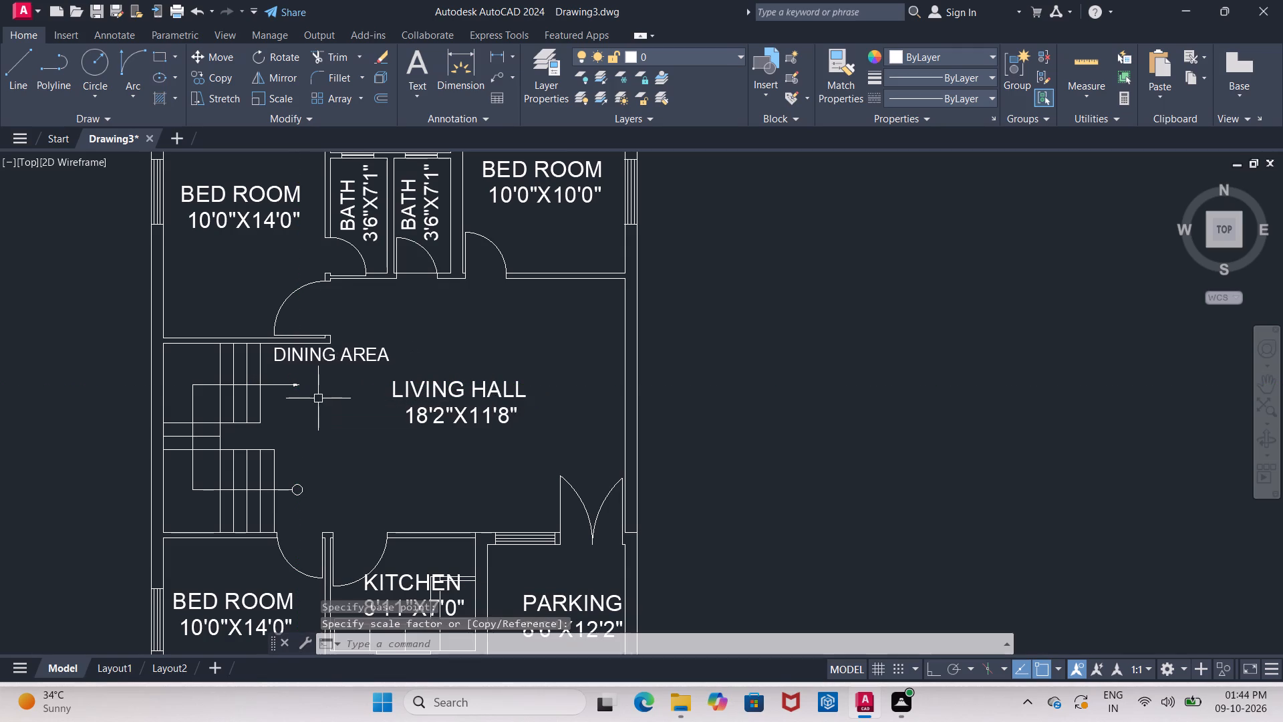
click(328, 358)
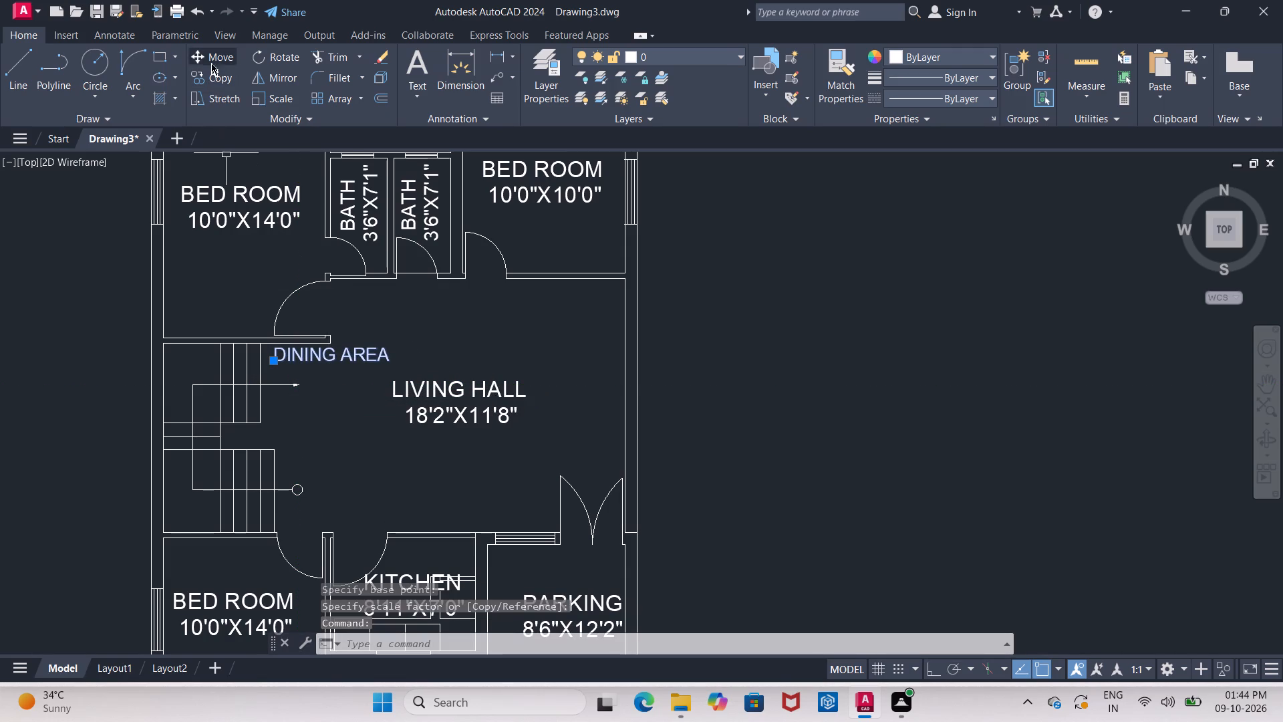
click(211, 62)
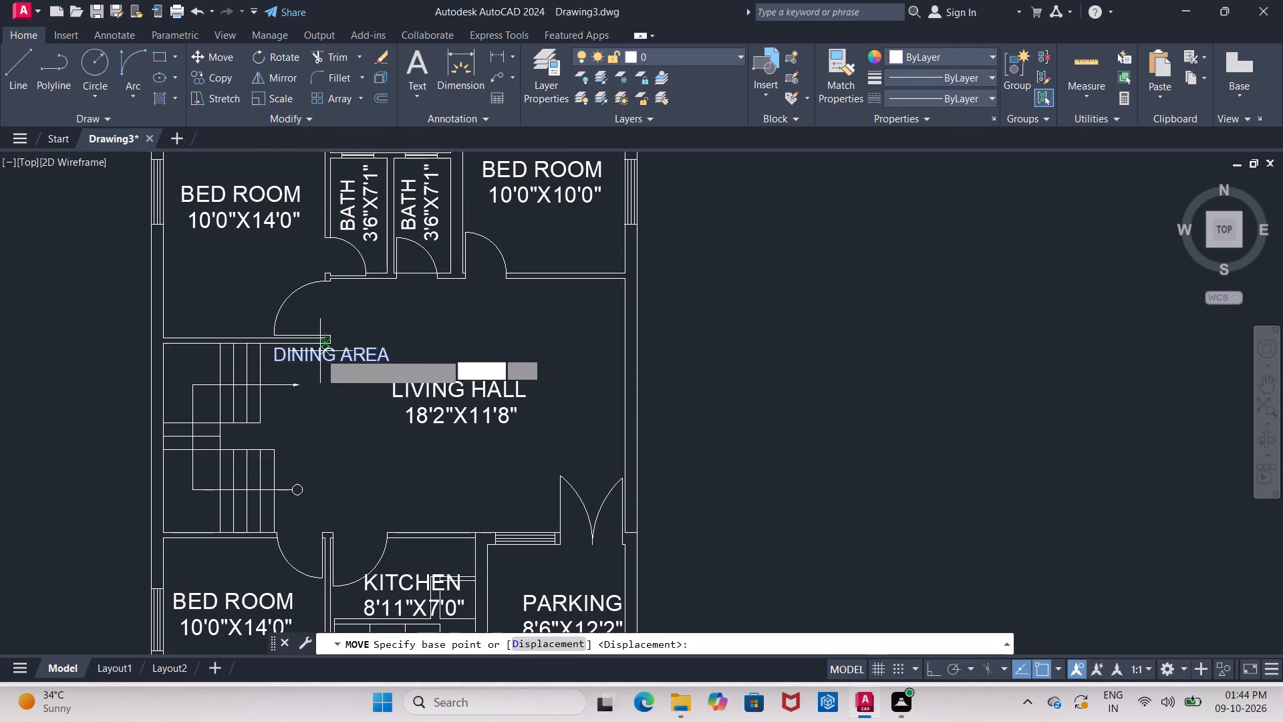
click(320, 354)
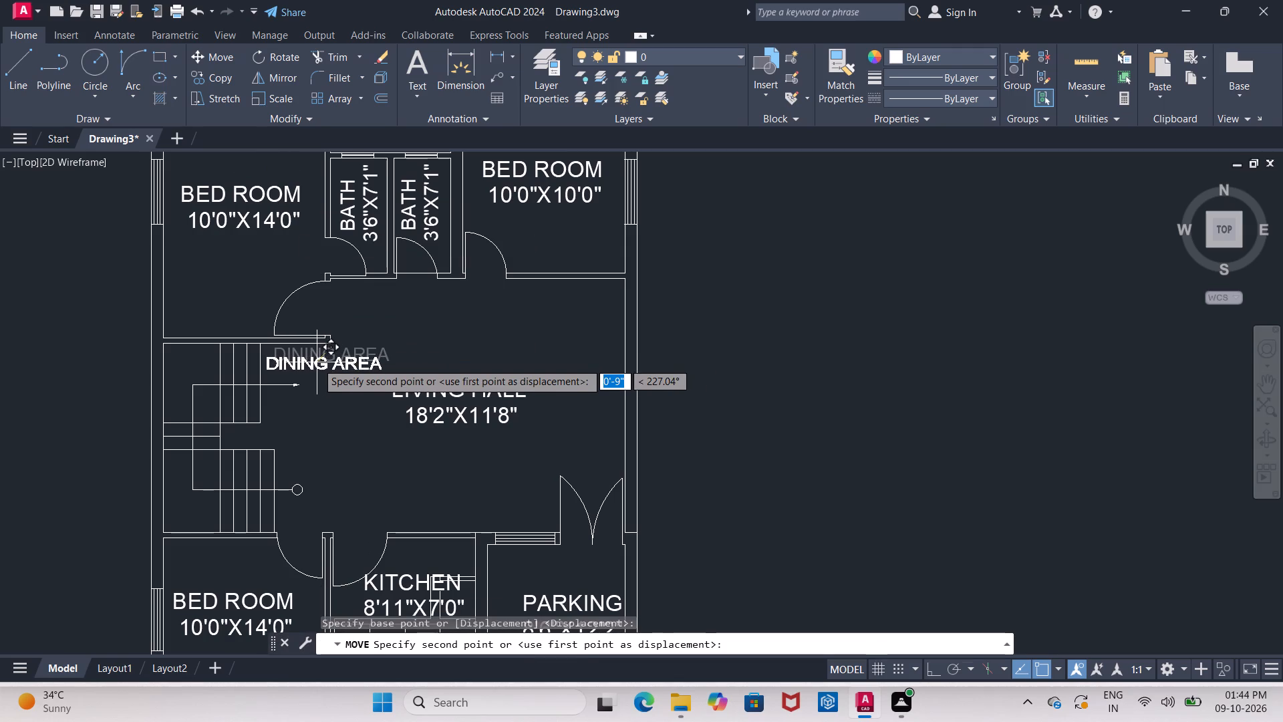
click(318, 365)
Move the two-line LIVING HALL label about 2 feet down within the hall.
scroll(357, 357, down, 1)
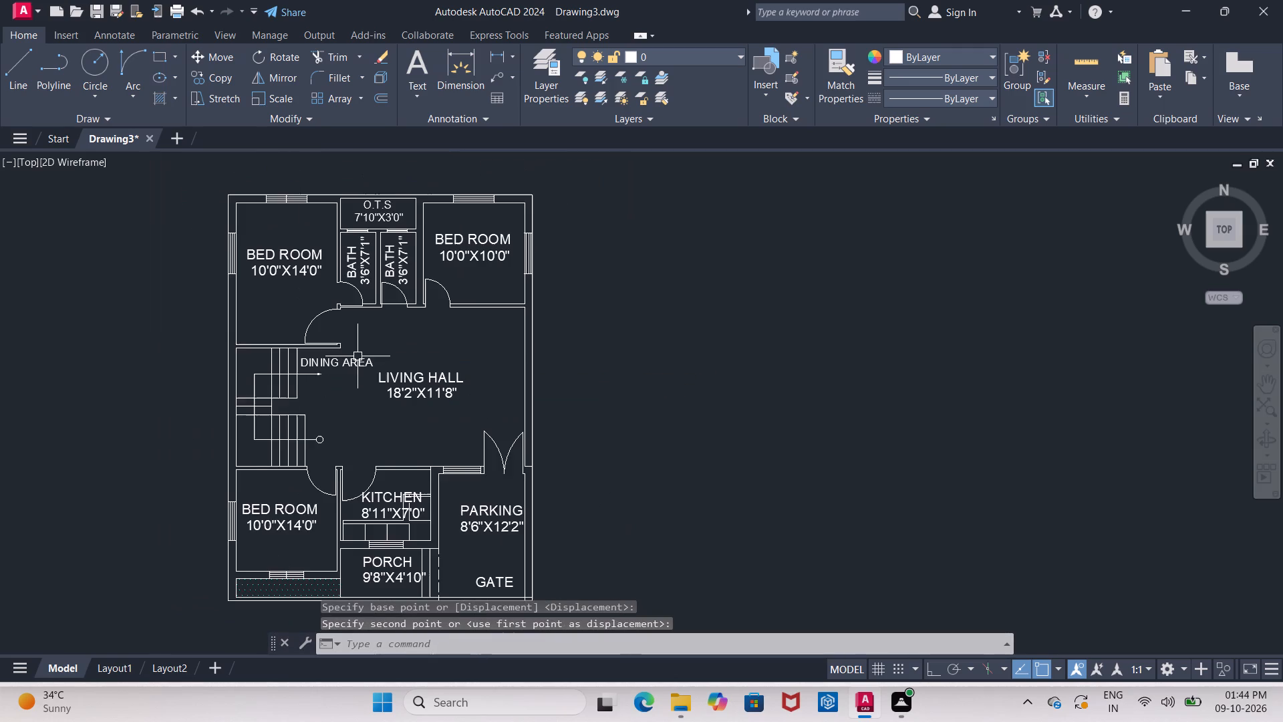
middle_drag(358, 356, 380, 283)
scroll(412, 329, down, 2)
middle_drag(412, 339, 382, 324)
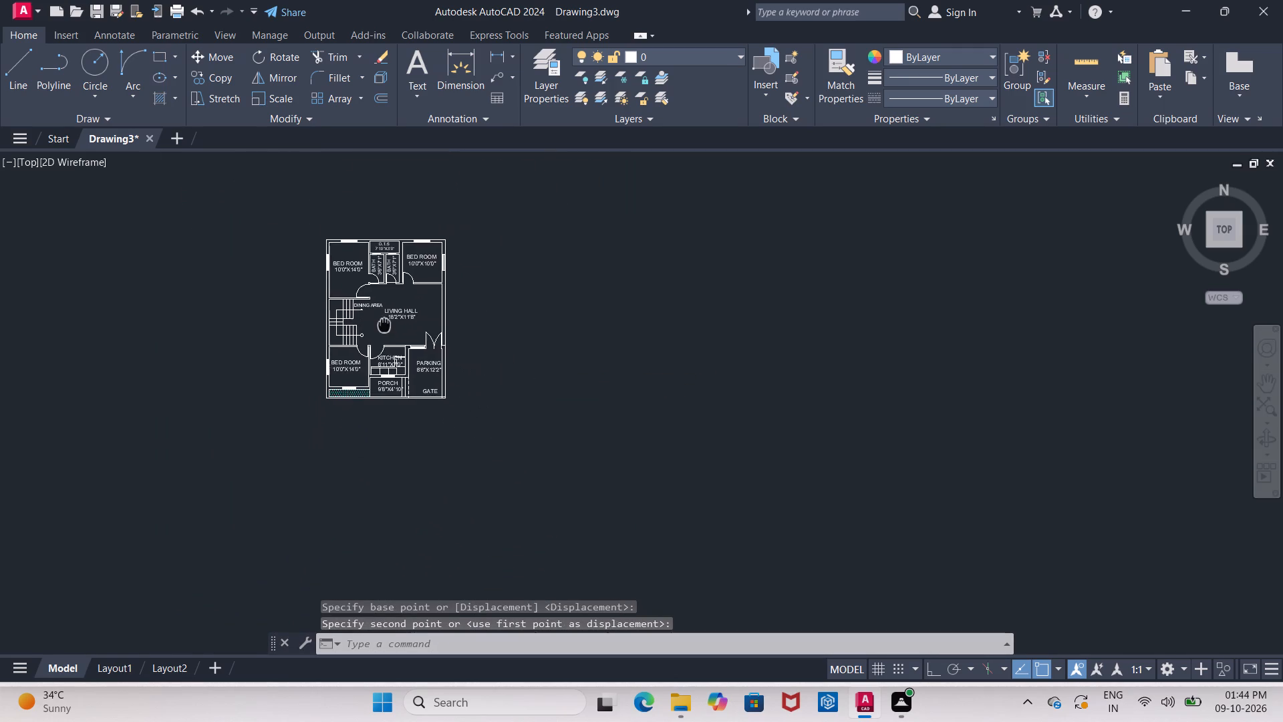
middle_drag(382, 324, 378, 322)
scroll(385, 313, up, 3)
middle_drag(382, 305, 370, 293)
click(377, 277)
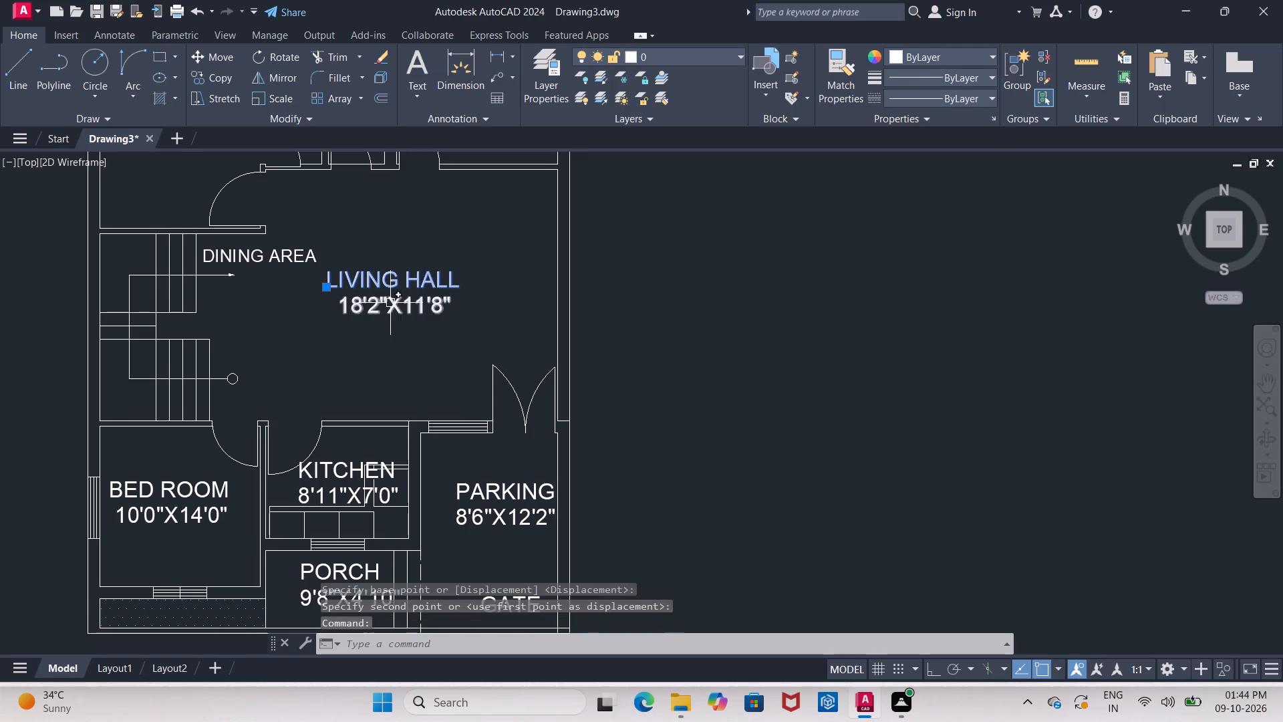
click(390, 306)
click(227, 58)
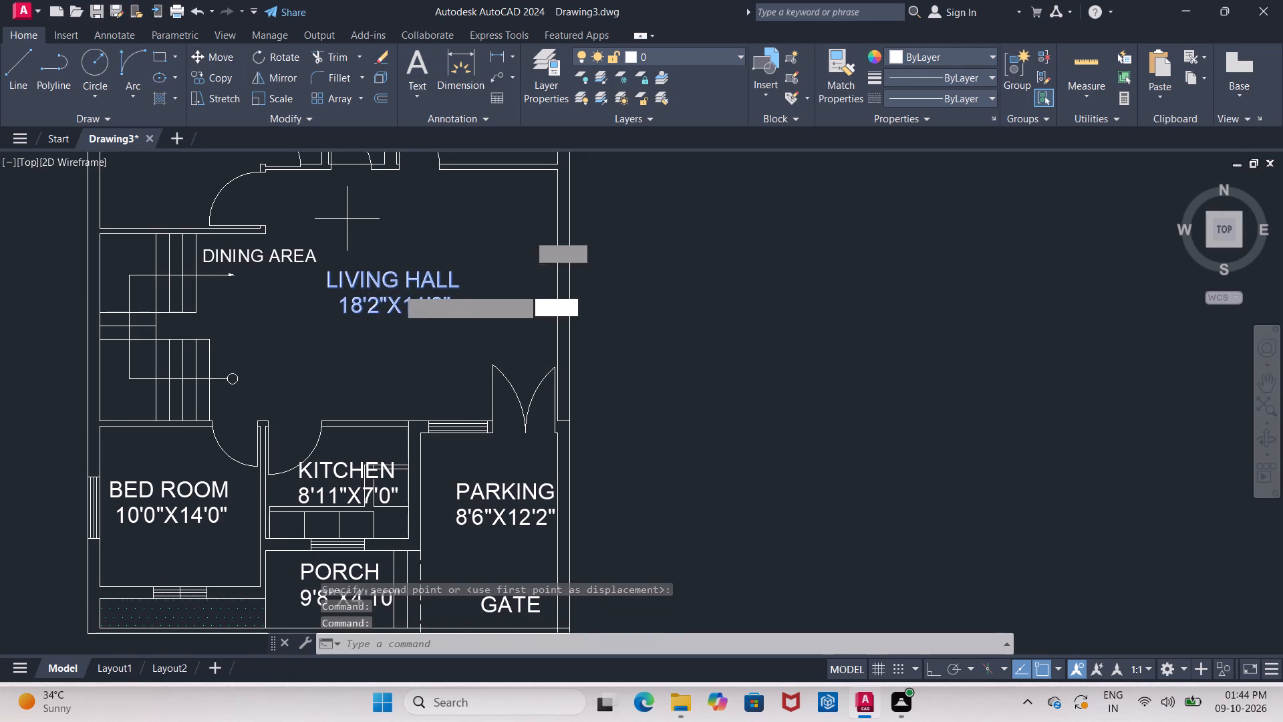
click(396, 291)
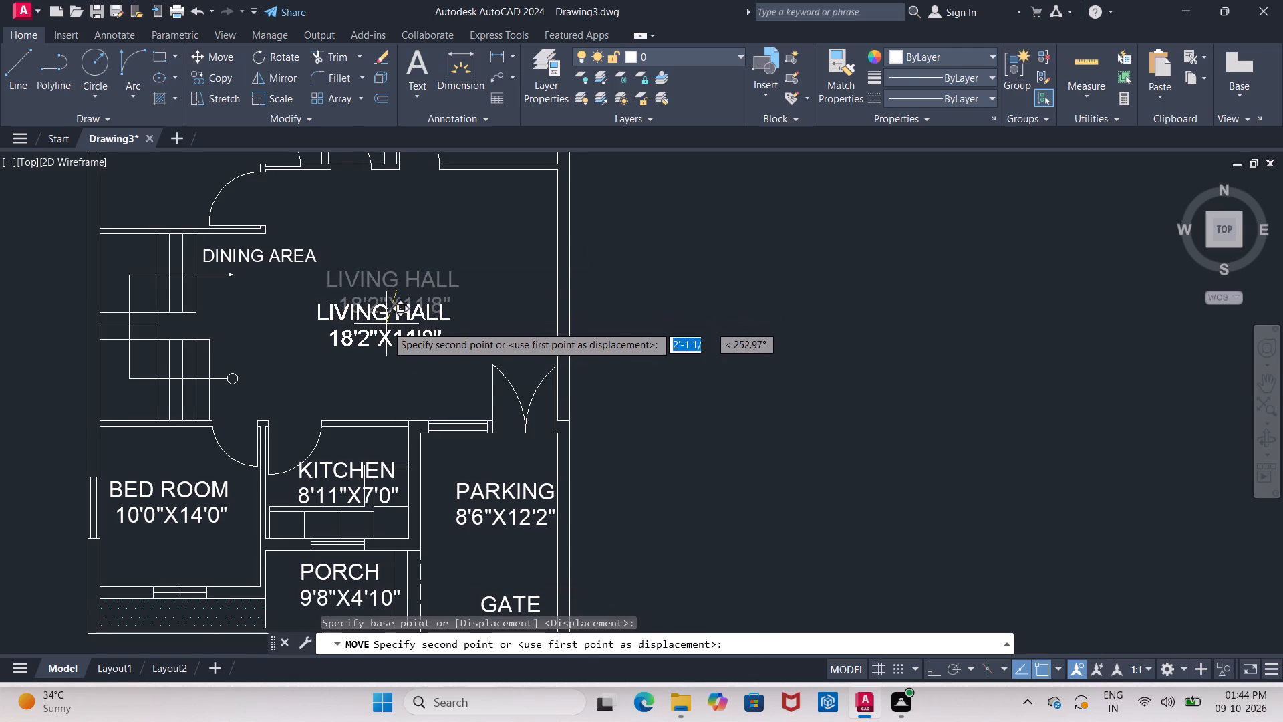
click(386, 326)
Scale down both lines of the LIVING HALL label together, to a text size similar to the DINING AREA label.
scroll(386, 326, down, 2)
scroll(500, 310, up, 1)
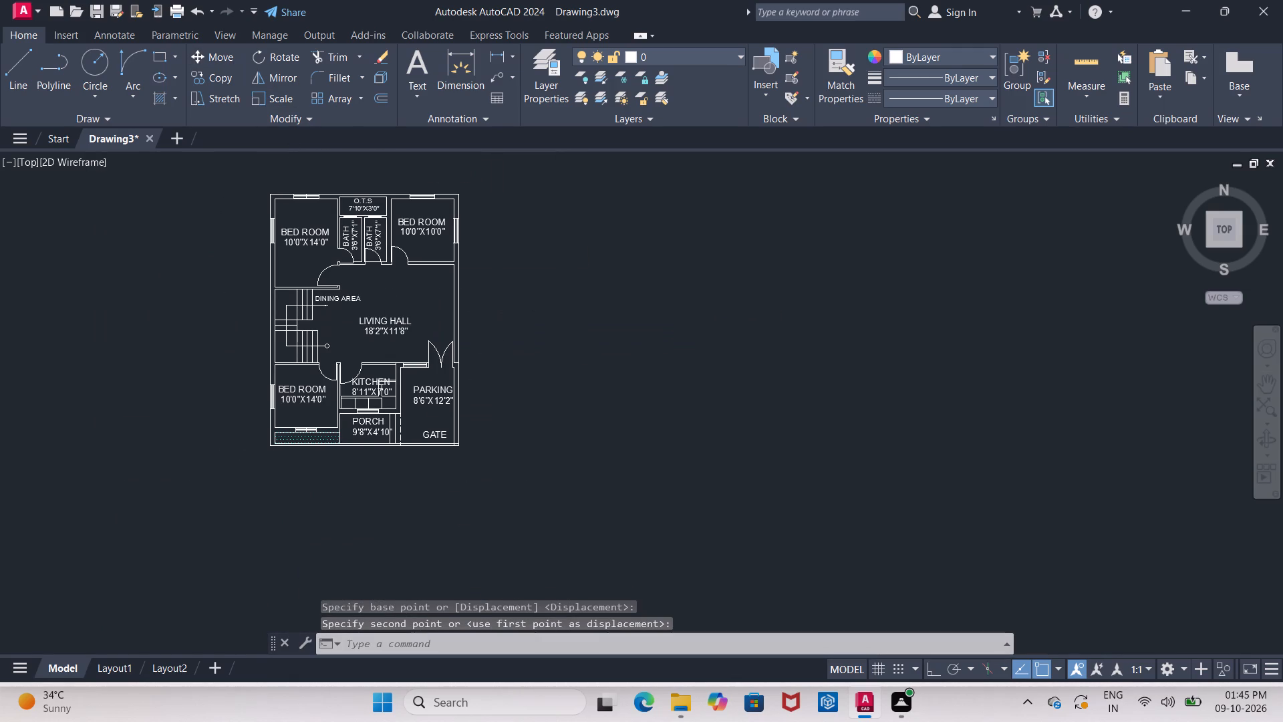
middle_drag(511, 308, 545, 278)
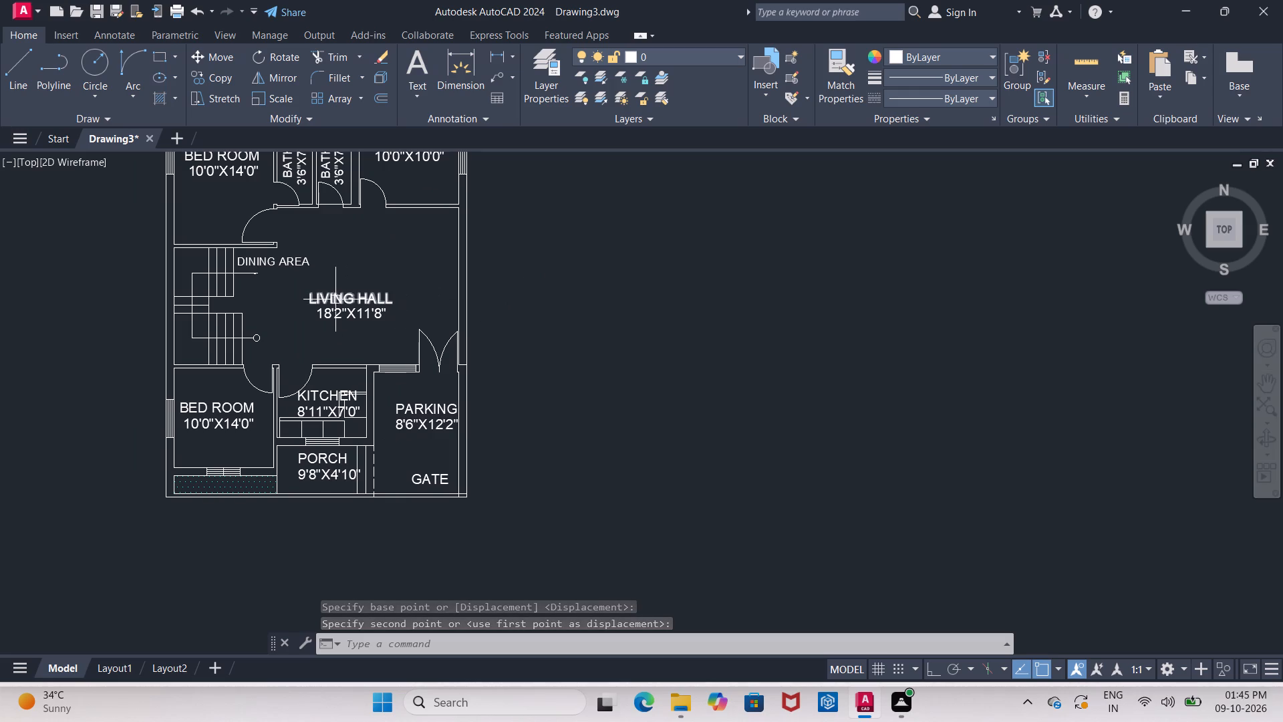
click(332, 299)
click(347, 316)
scroll(348, 315, up, 3)
middle_click(348, 315)
scroll(348, 315, down, 1)
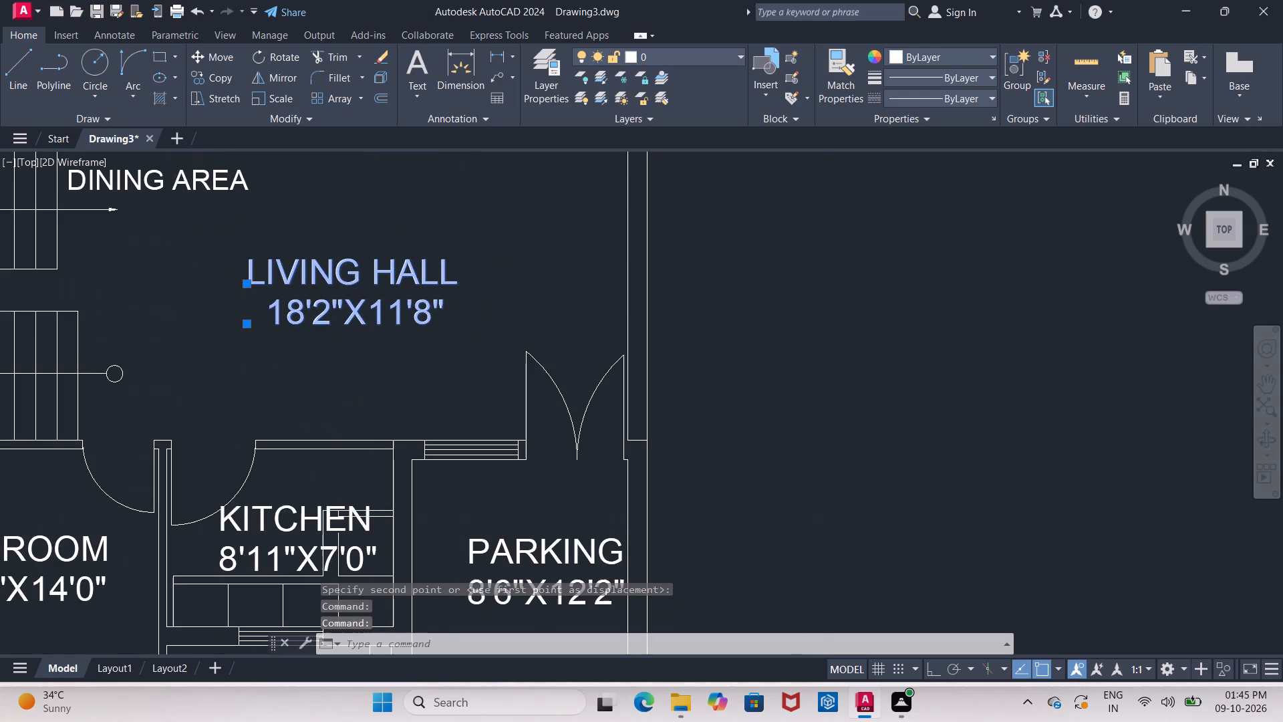
click(269, 98)
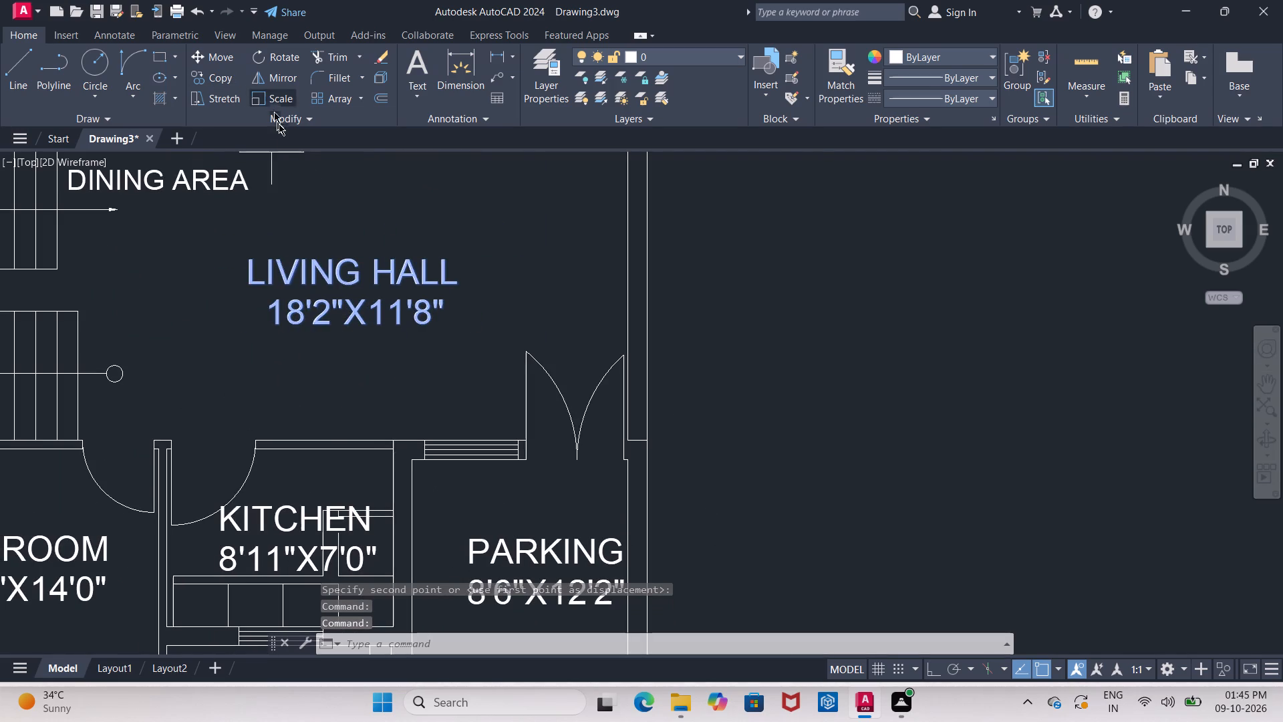
click(269, 318)
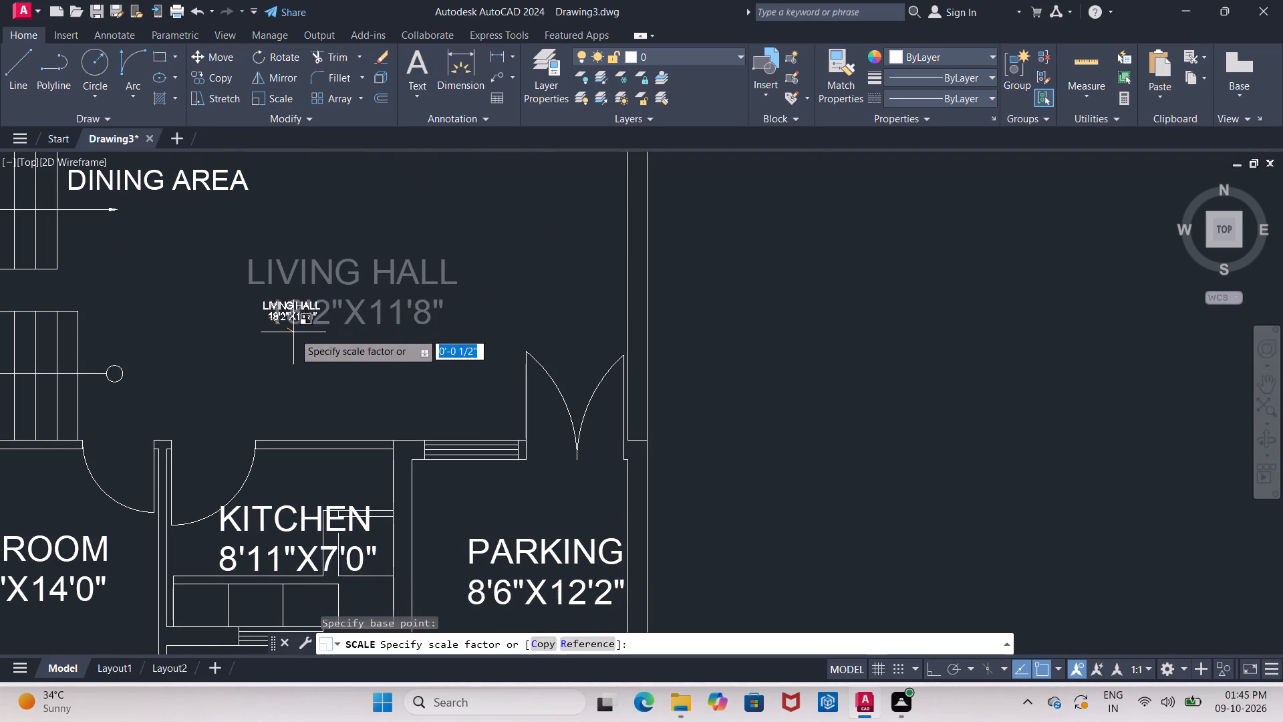
click(355, 359)
Scale down both lines of the KITCHEN label together so they take less space between the counters.
scroll(359, 349, down, 3)
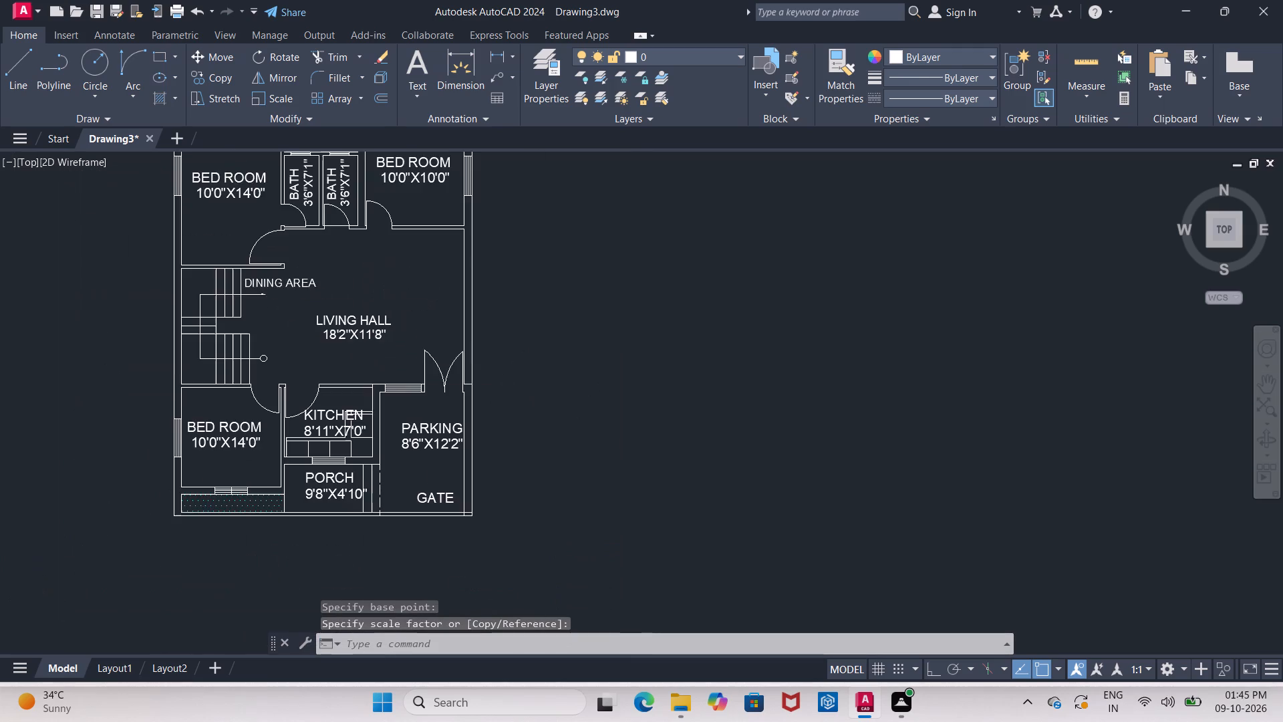
middle_drag(359, 349, 392, 297)
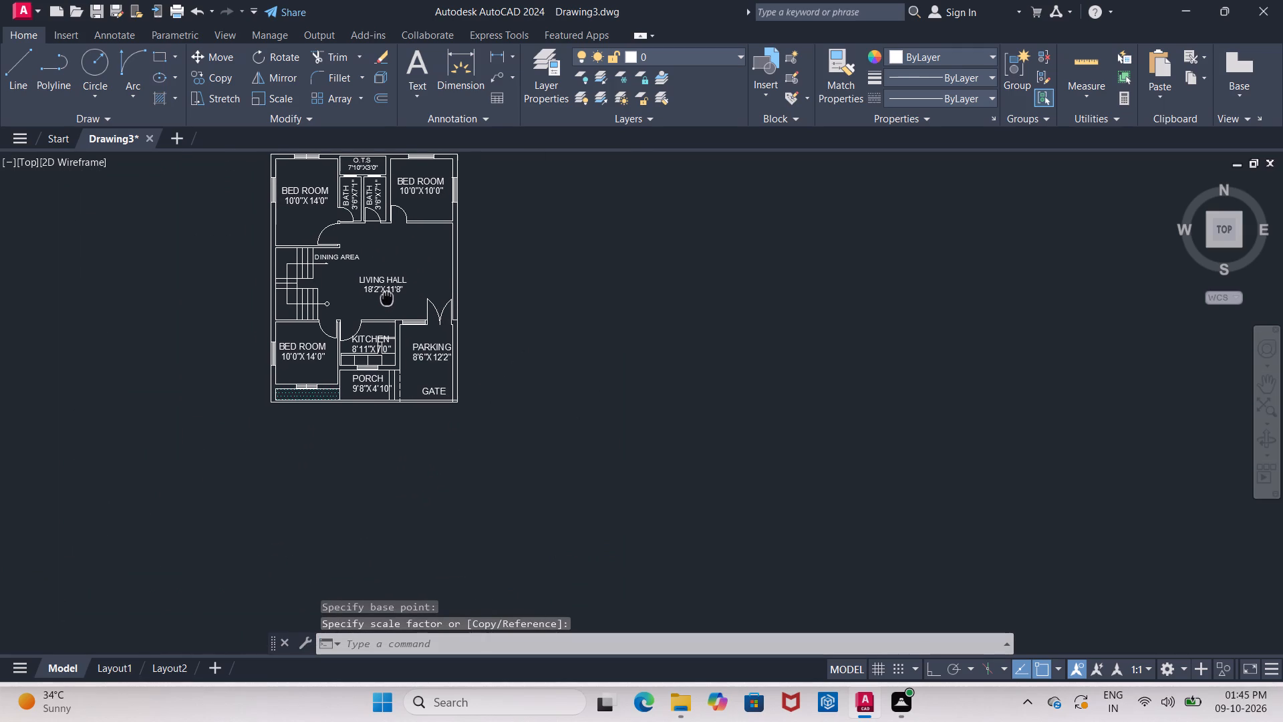
middle_drag(392, 297, 396, 297)
scroll(390, 310, up, 3)
middle_drag(390, 310, 414, 199)
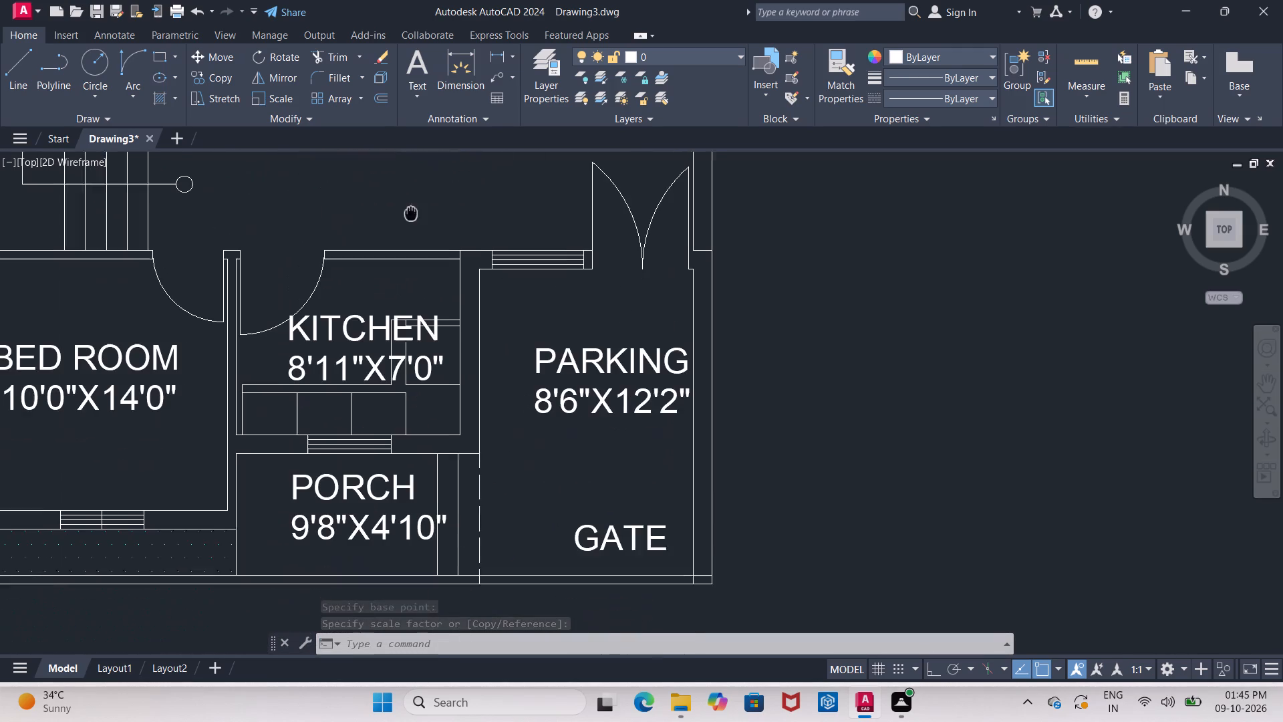
middle_drag(414, 199, 414, 195)
click(349, 314)
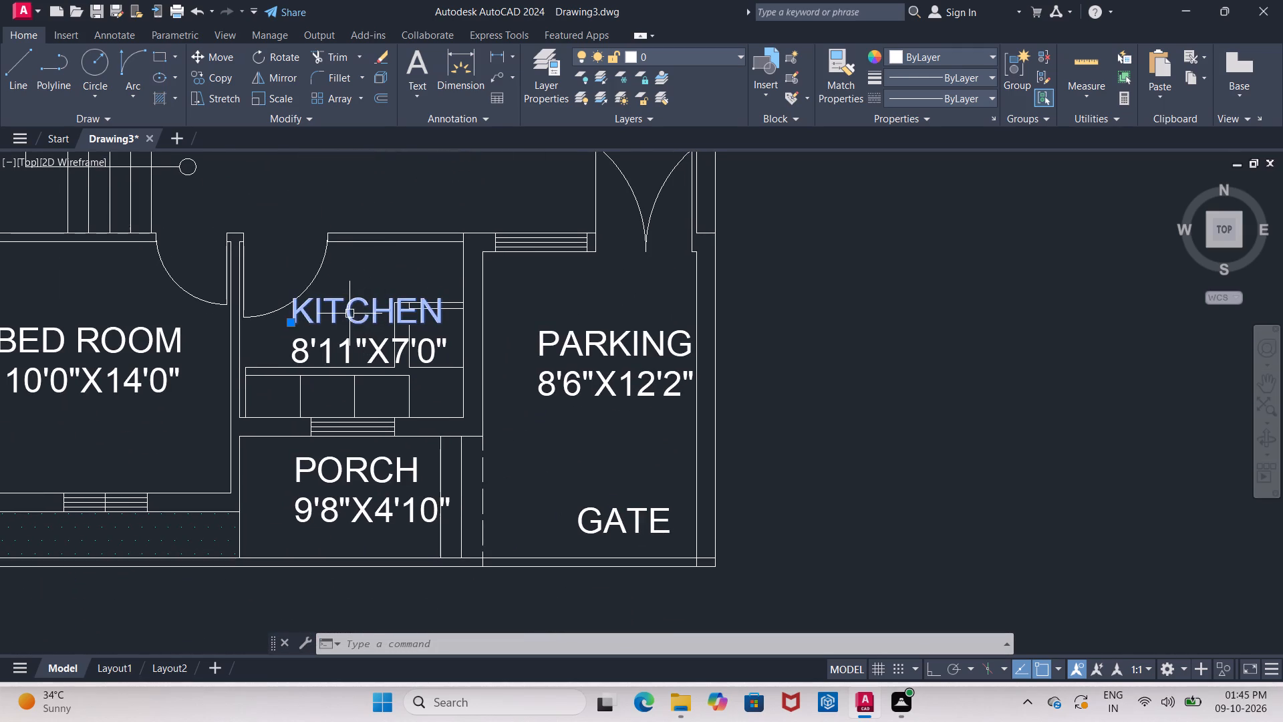
click(349, 346)
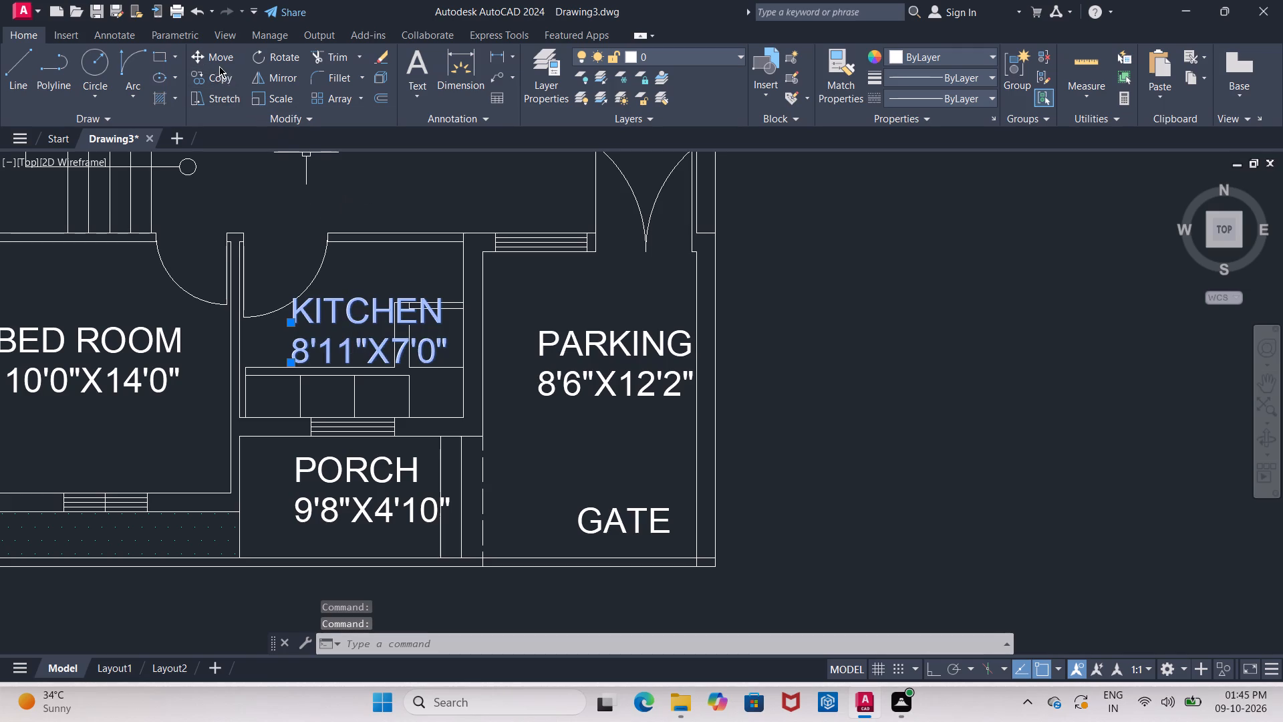
click(252, 105)
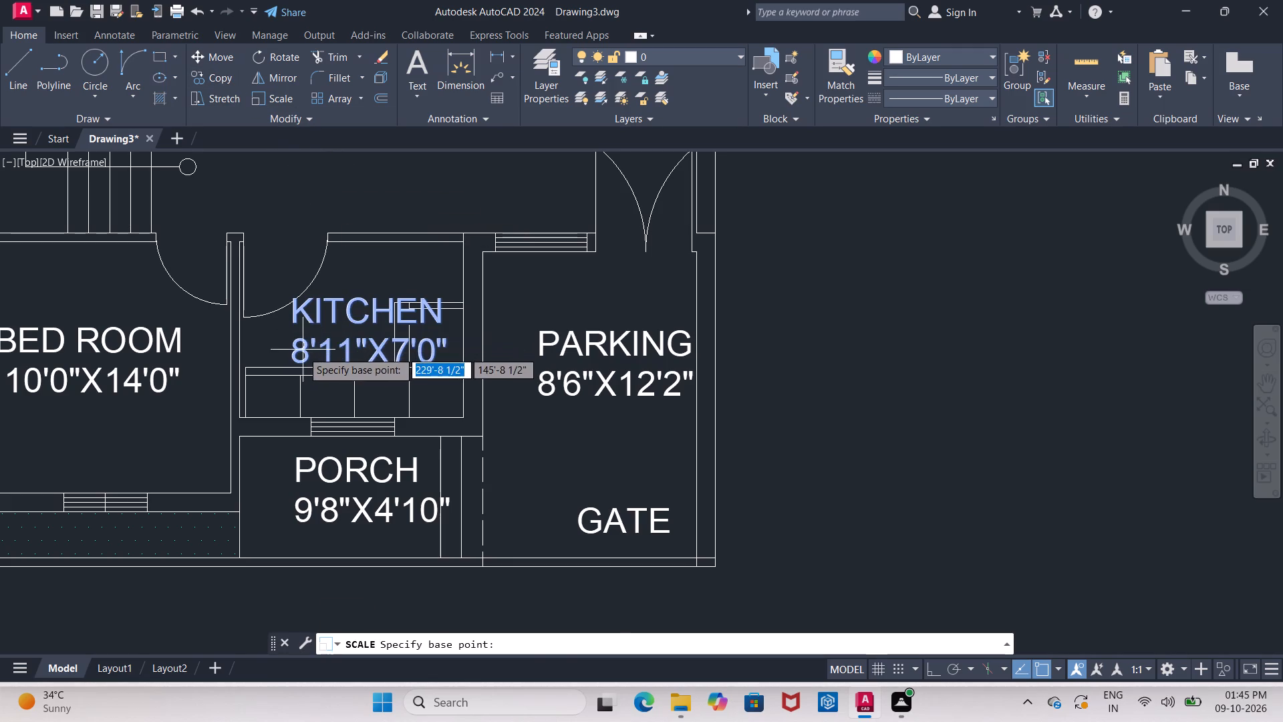
click(294, 354)
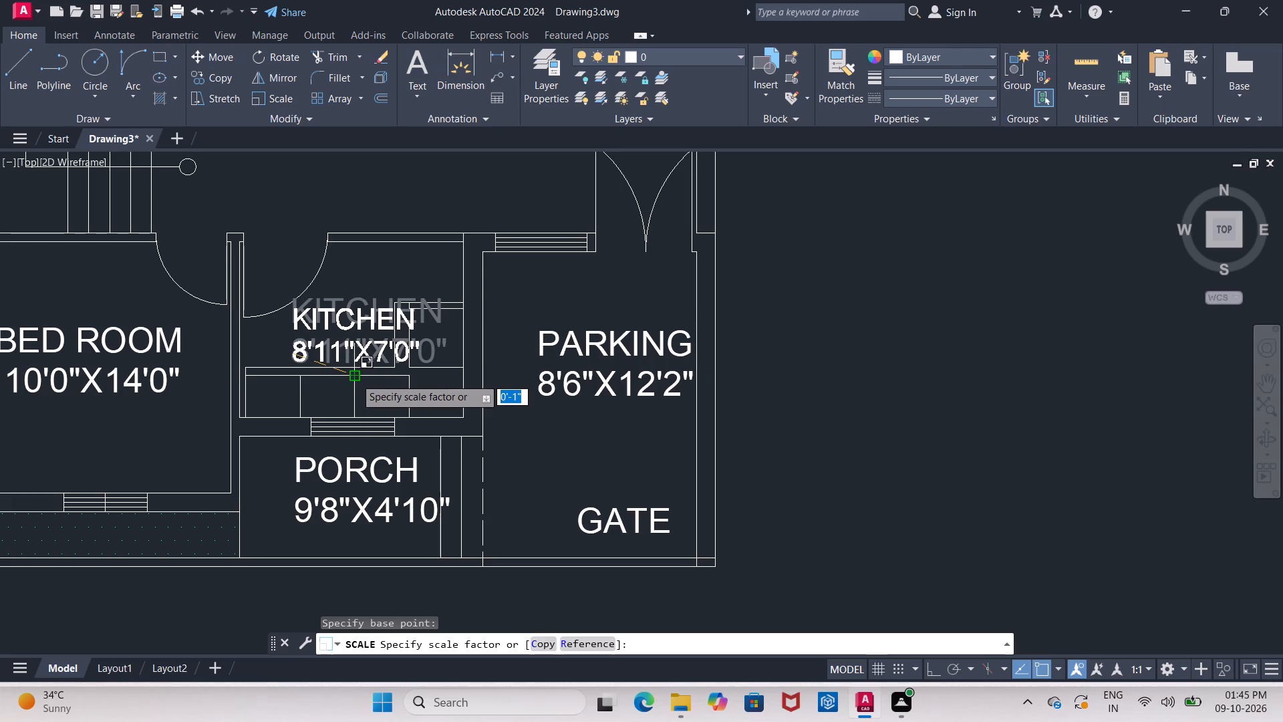
click(355, 378)
Move the two-line KITCHEN label slightly left, away from the counter on the kitchen's right side.
click(343, 325)
click(352, 354)
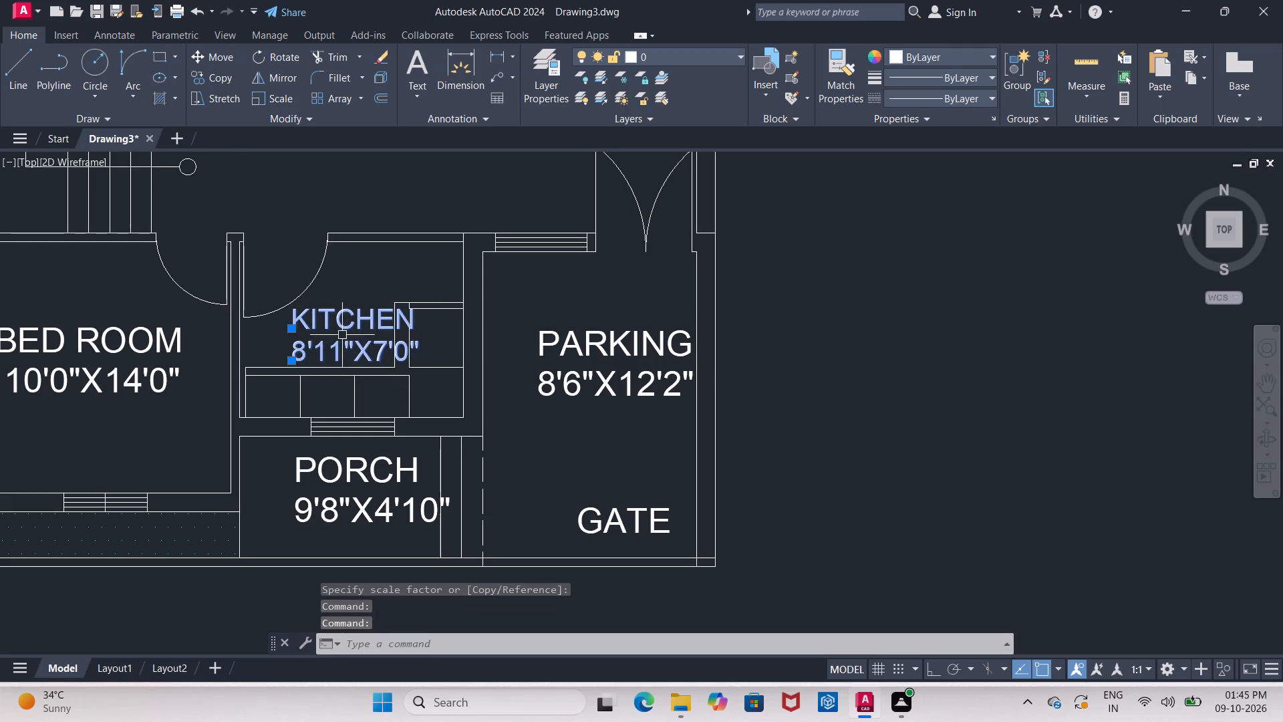
click(234, 64)
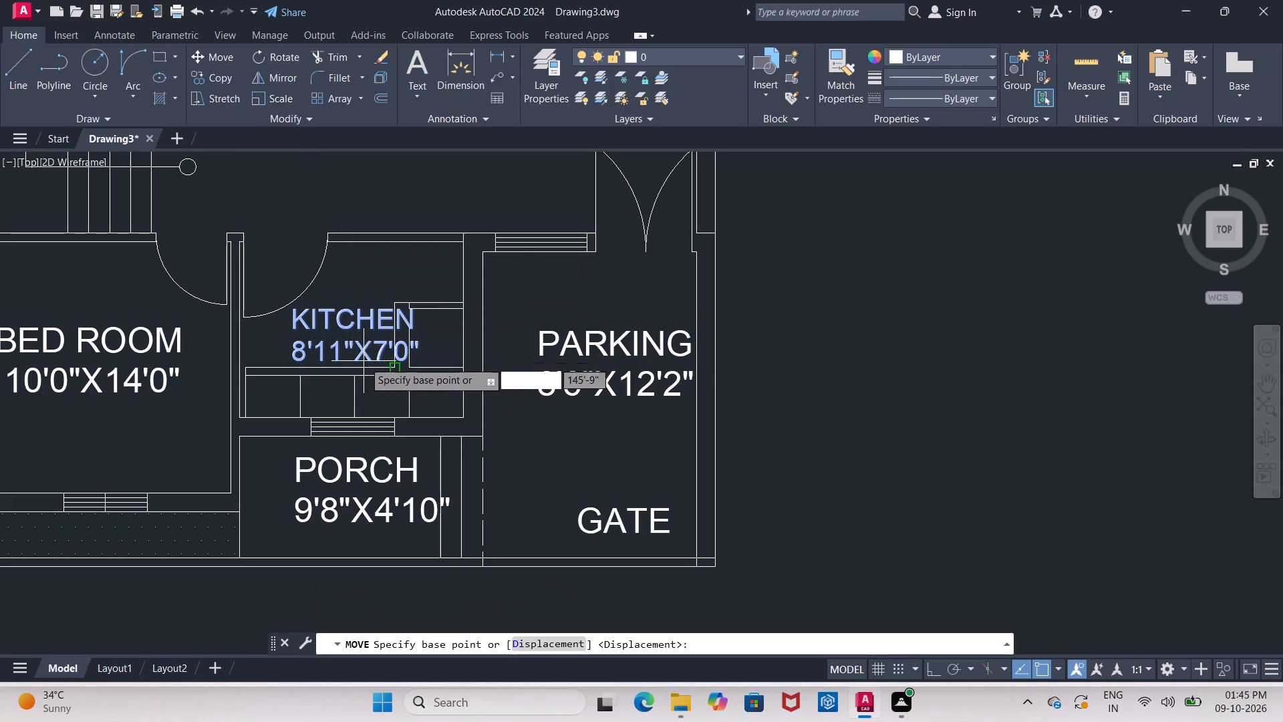
click(361, 354)
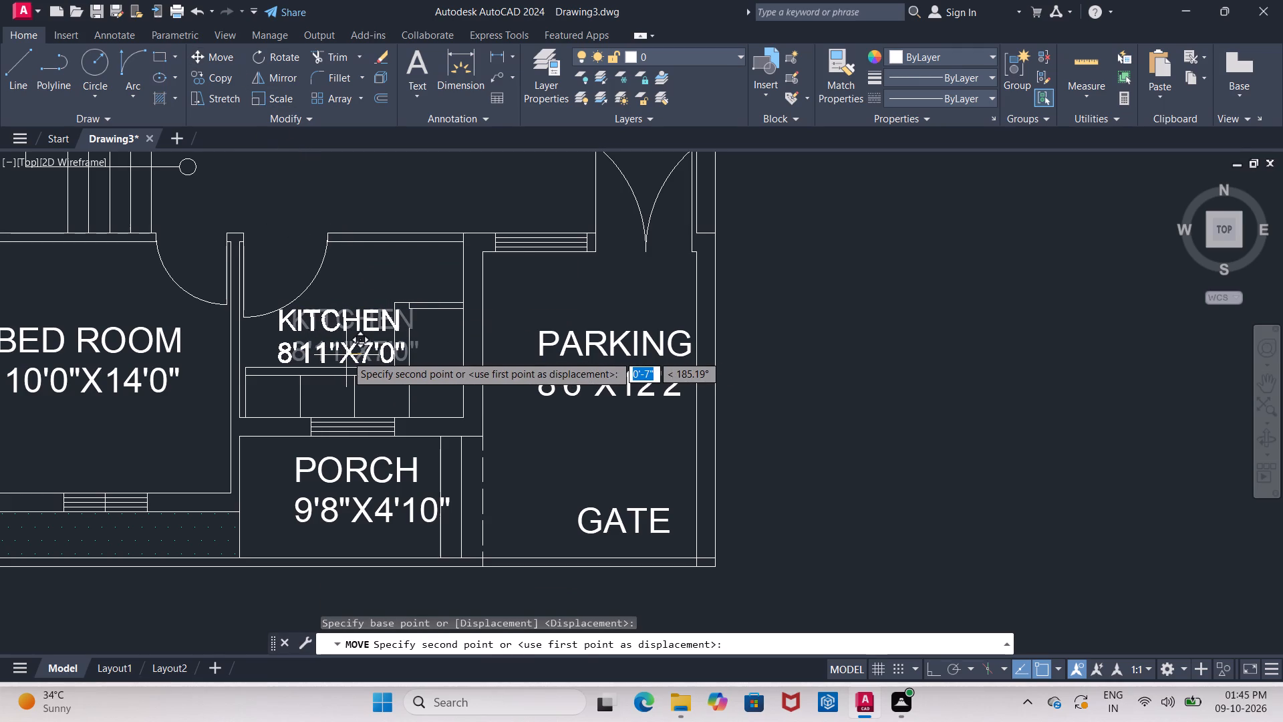
click(341, 356)
Trim away the three segments of the lower line in the double counter edge beneath the KITCHEN label.
middle_drag(358, 336, 374, 287)
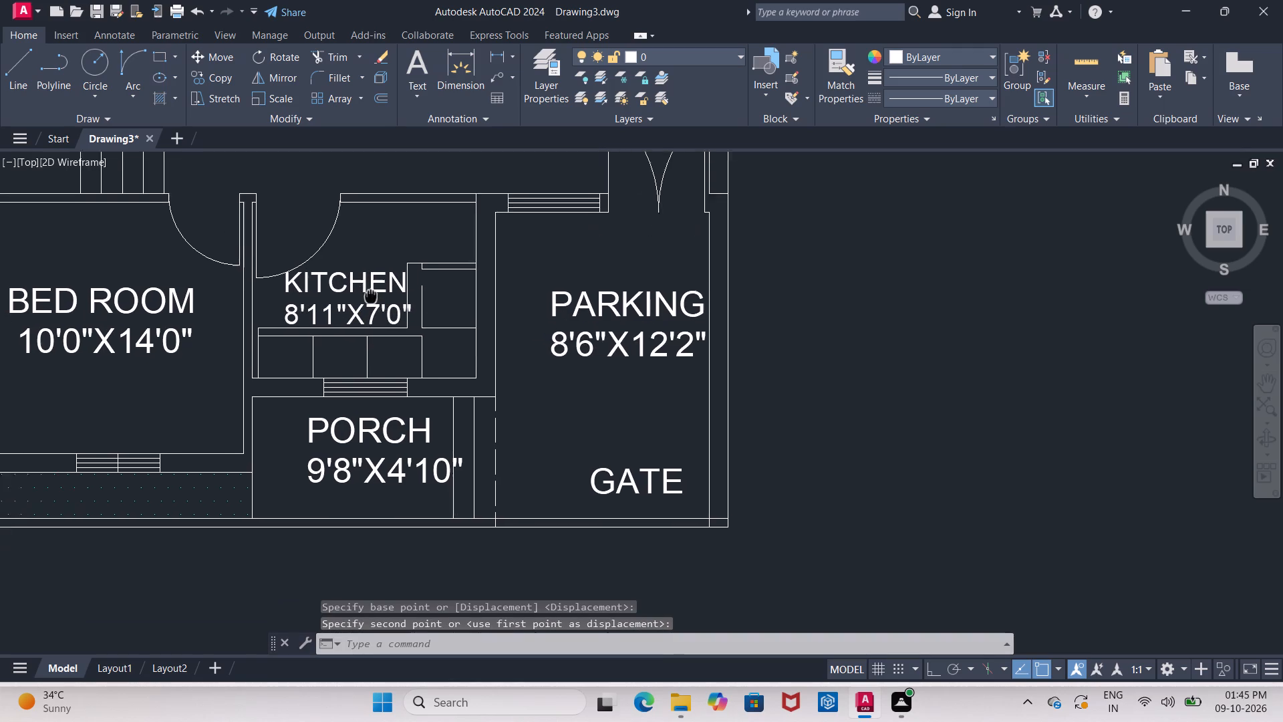
middle_drag(374, 287, 378, 274)
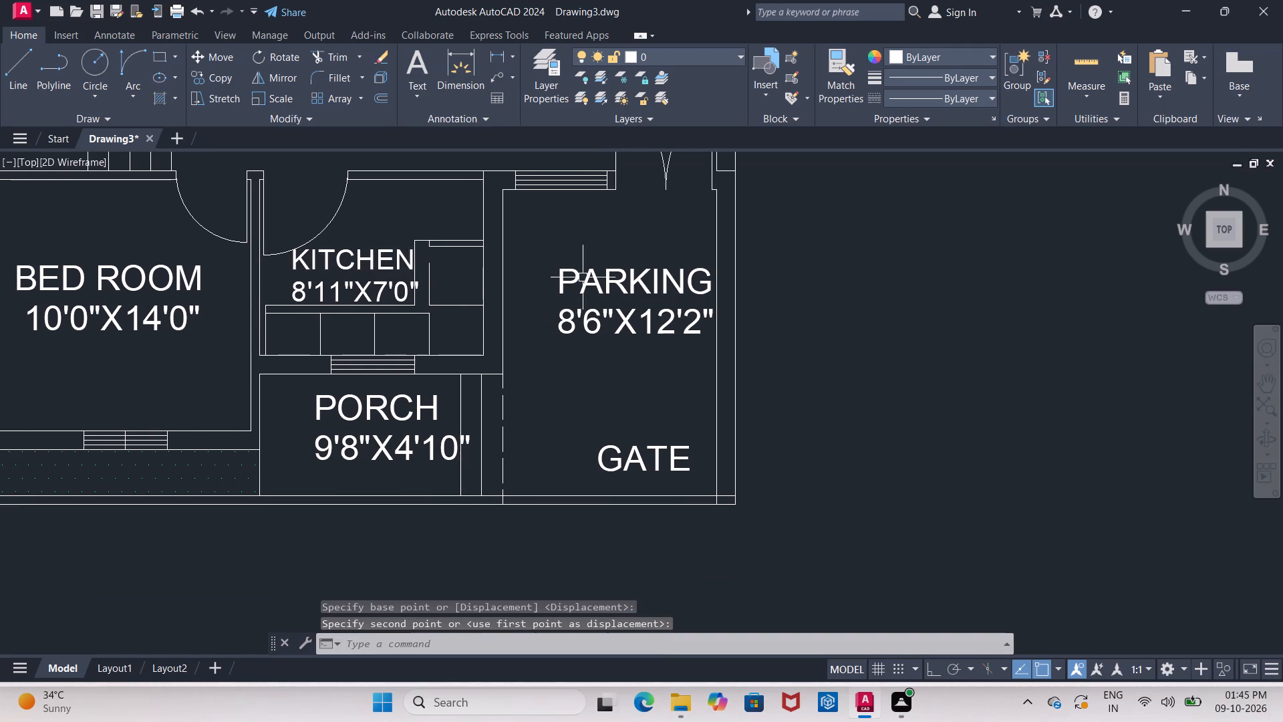
text(TR)
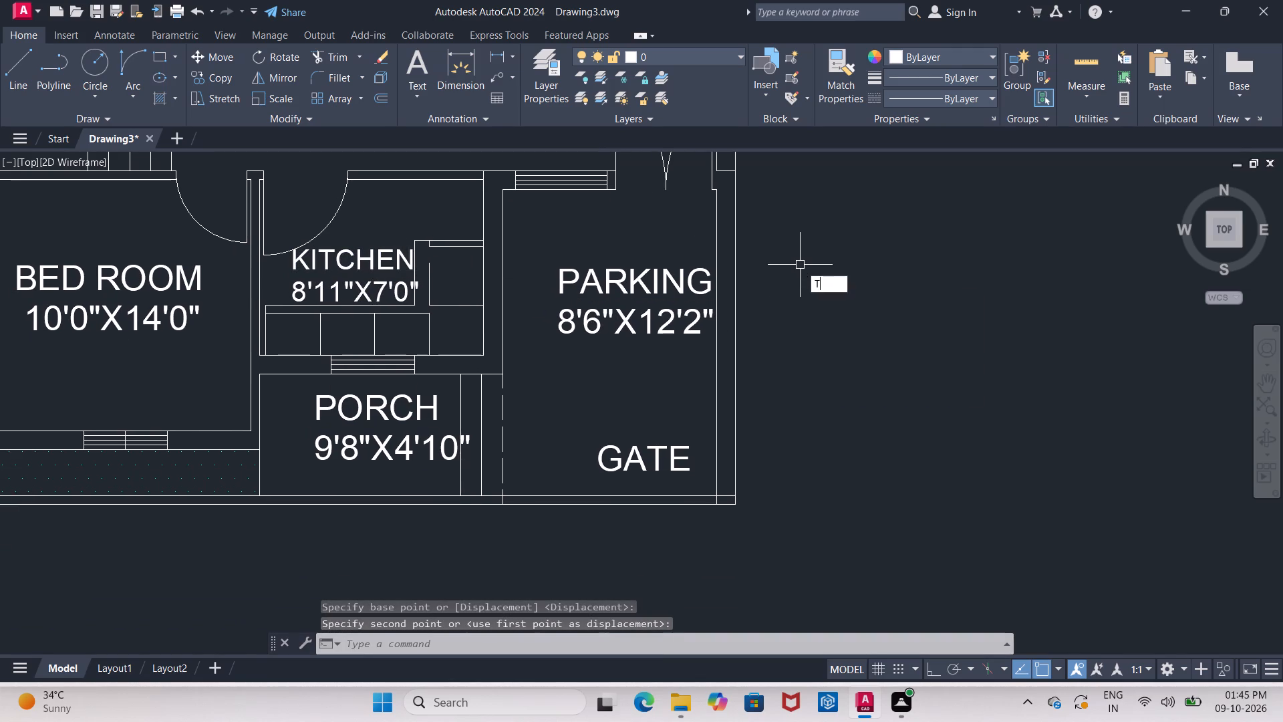
key(Return)
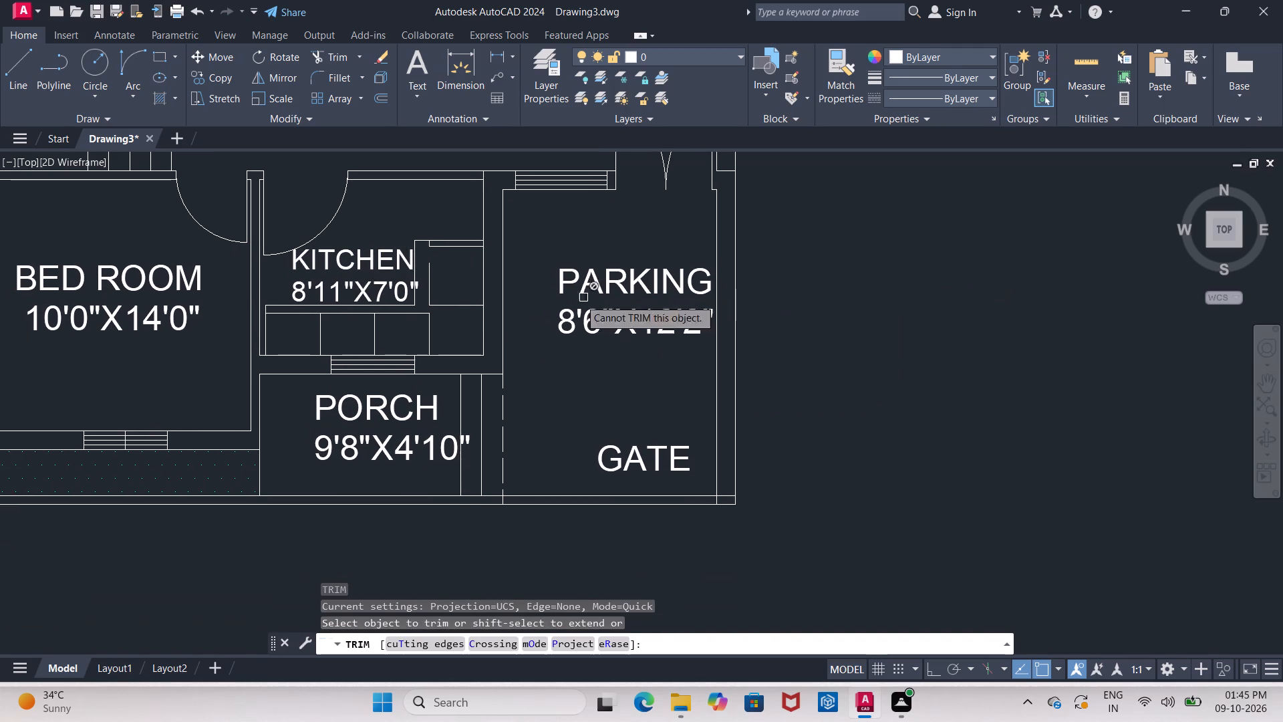
click(399, 314)
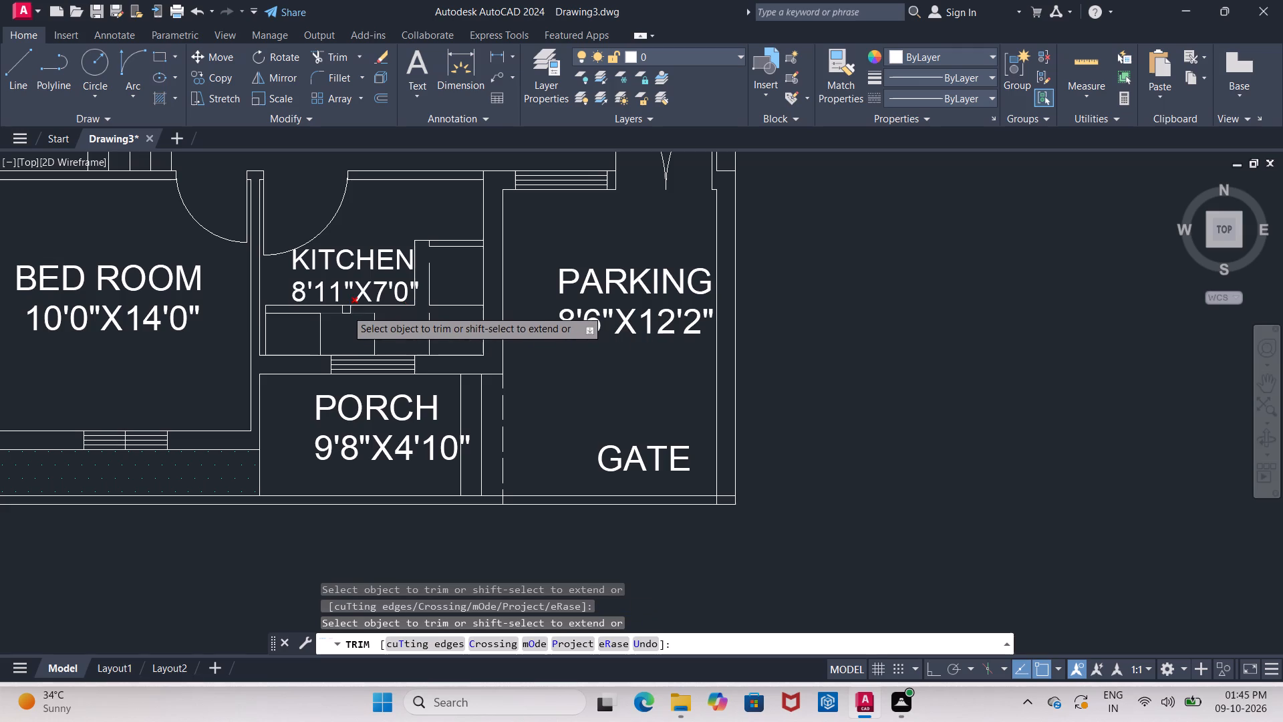
click(346, 310)
click(287, 317)
scroll(287, 317, down, 1)
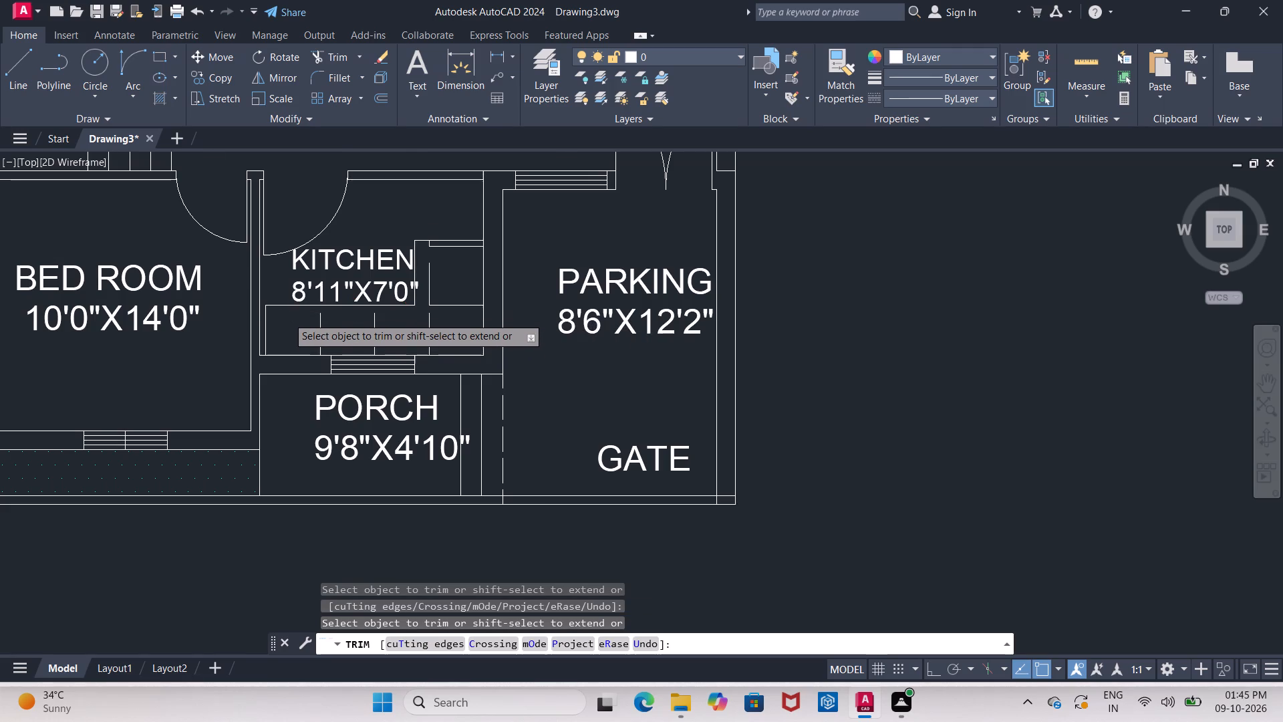
middle_drag(287, 317, 238, 295)
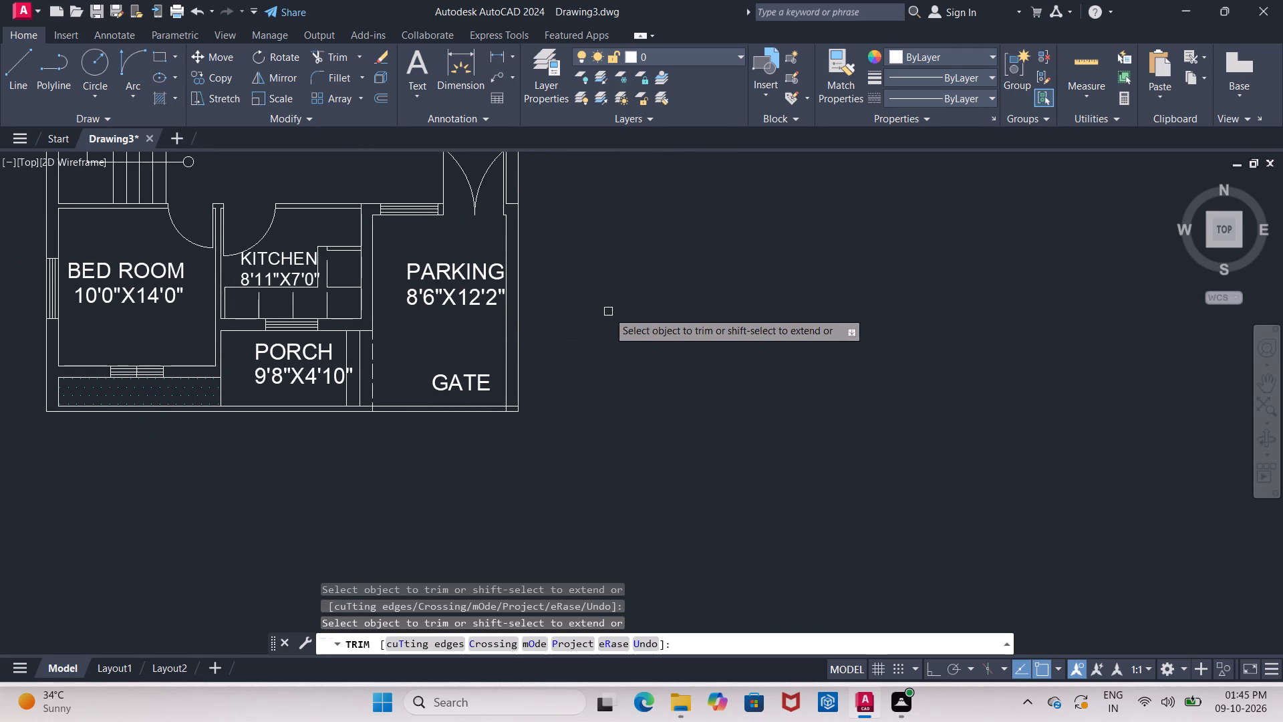
key(Escape)
Delete the vertical line across the middle of the window in the wall below the BED ROOM.
scroll(168, 360, up, 2)
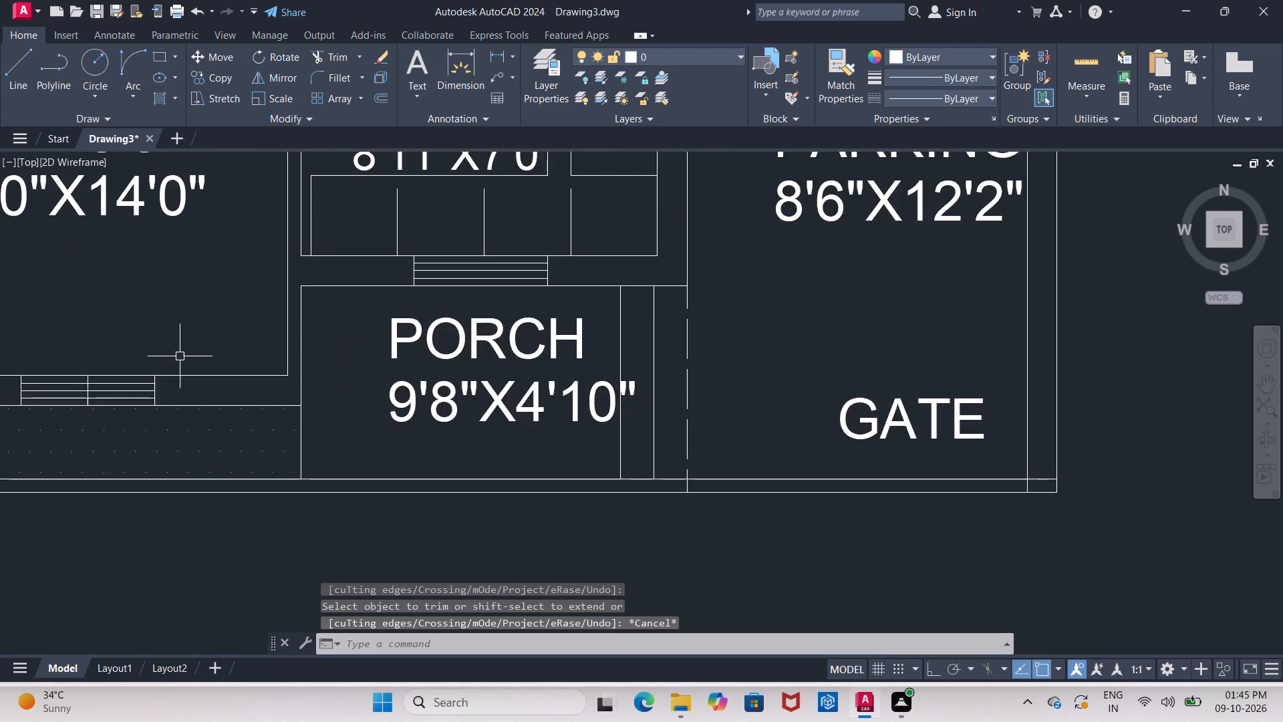
scroll(182, 356, up, 2)
middle_drag(182, 355, 440, 265)
click(194, 328)
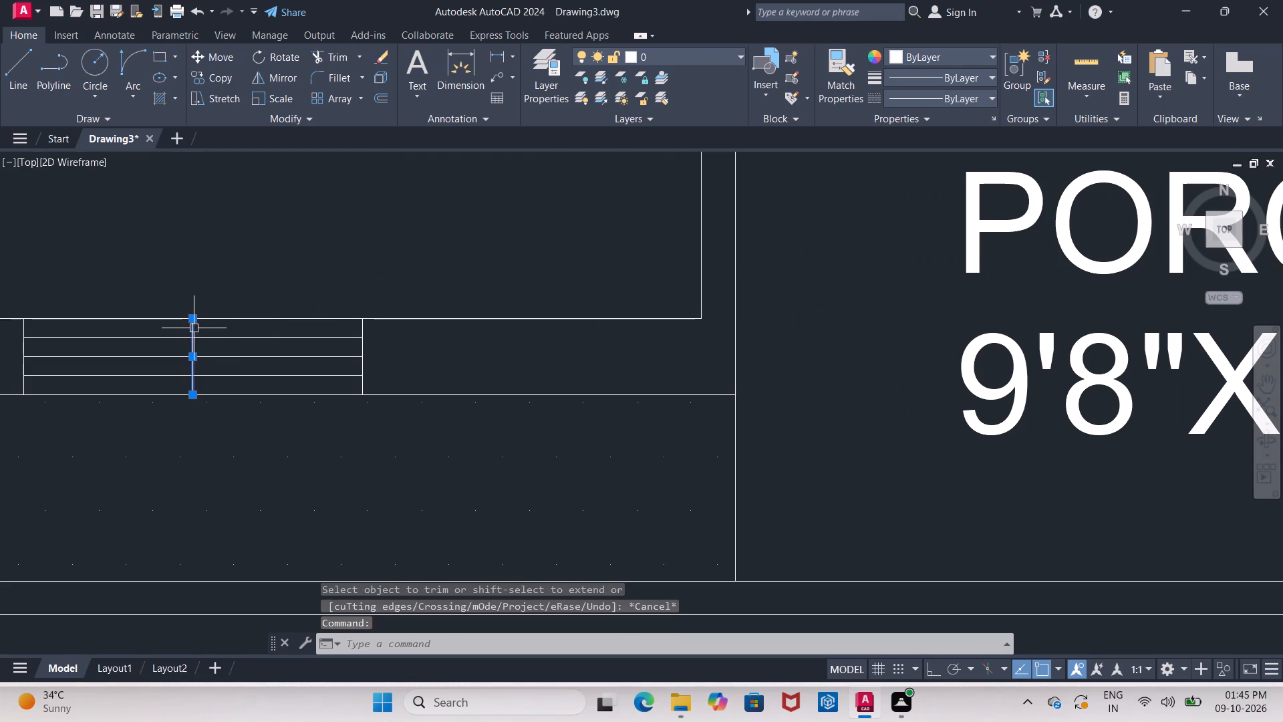
key(Delete)
Set the pattern scale of the dotted hatch in the strip below the BED ROOM to 5.1 and finish the hatch edit.
scroll(294, 278, down, 1)
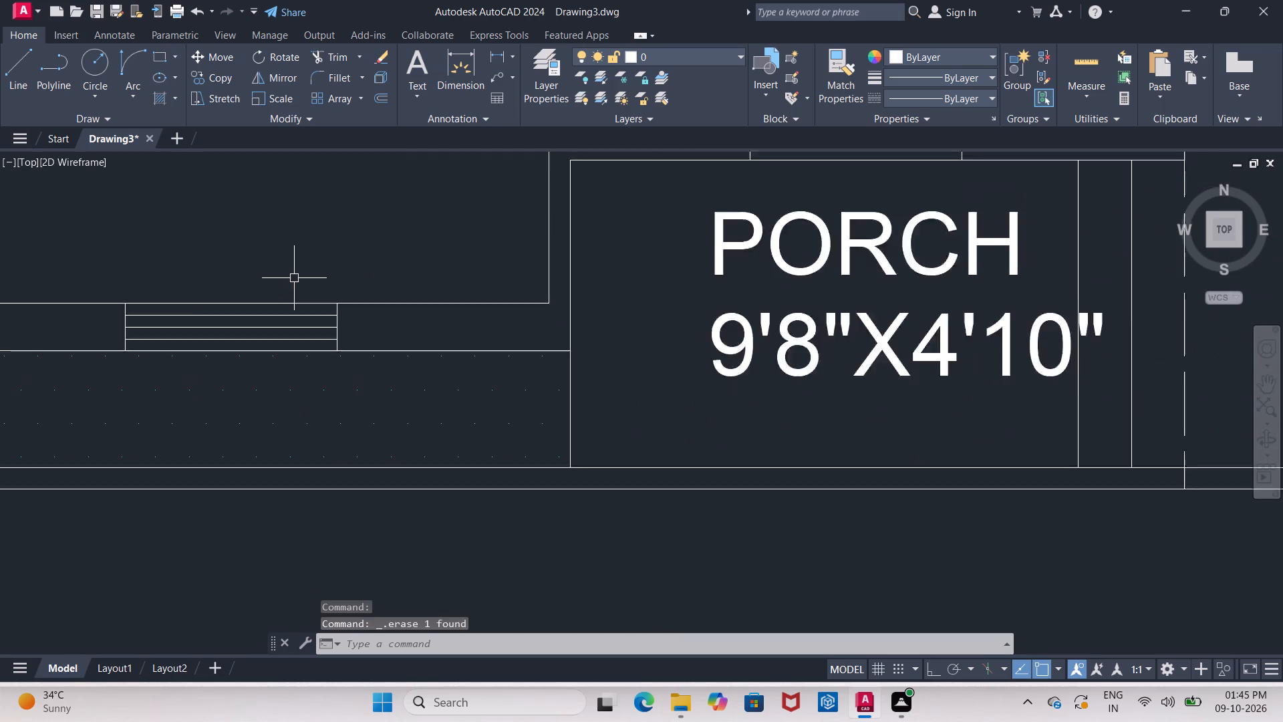
scroll(294, 278, down, 3)
middle_drag(339, 267, 217, 372)
scroll(217, 343, down, 2)
middle_drag(217, 342, 203, 385)
scroll(208, 372, up, 1)
middle_drag(208, 372, 329, 277)
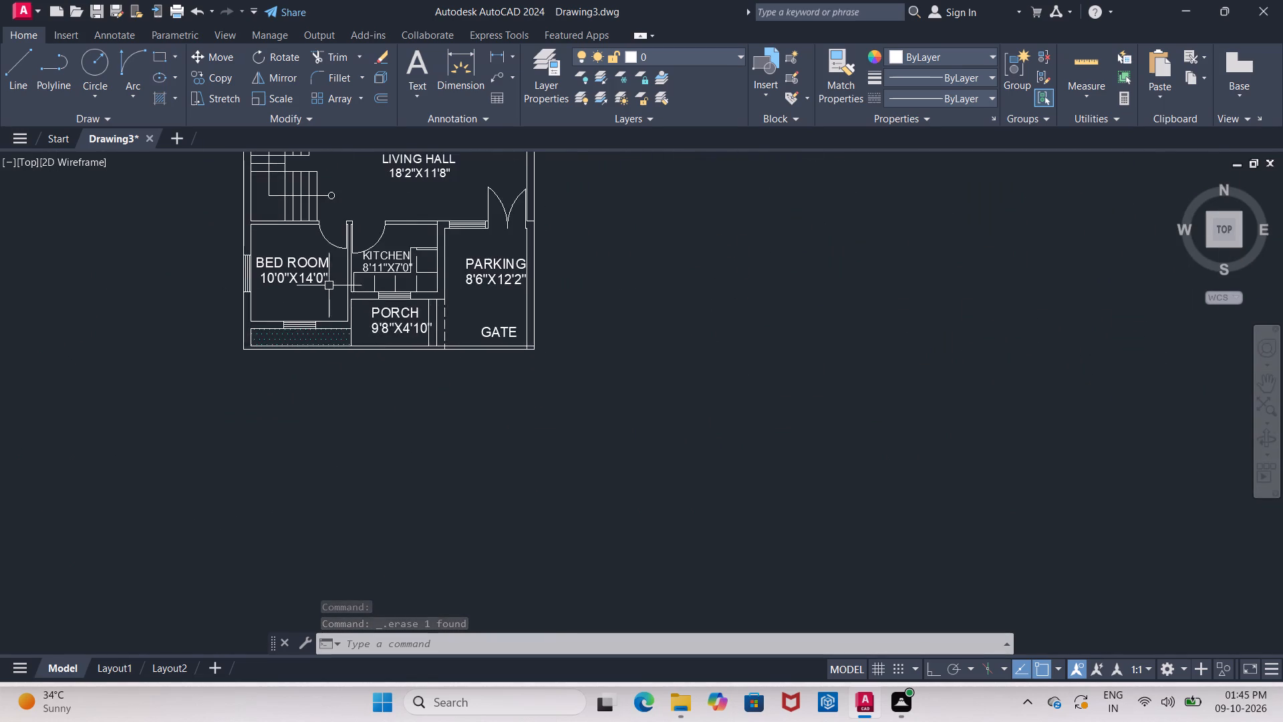
scroll(327, 302, up, 2)
middle_drag(327, 302, 332, 286)
click(292, 378)
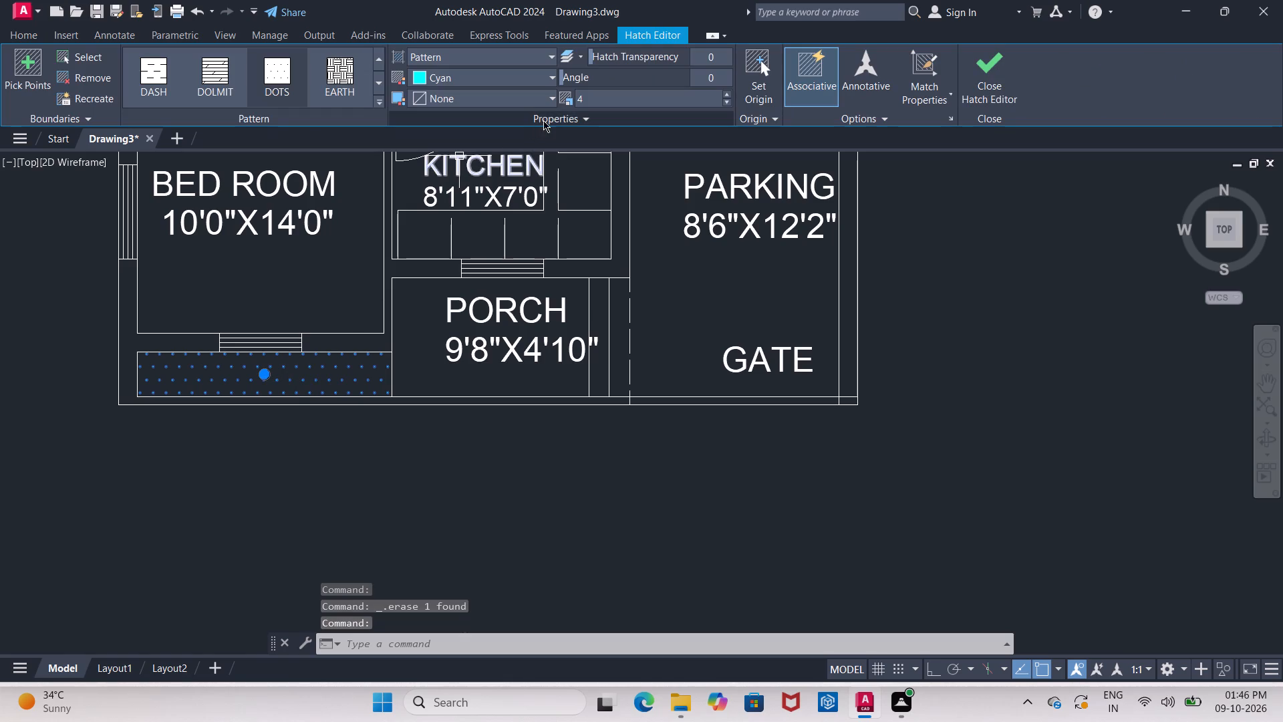
click(728, 100)
click(728, 100)
double_click(727, 102)
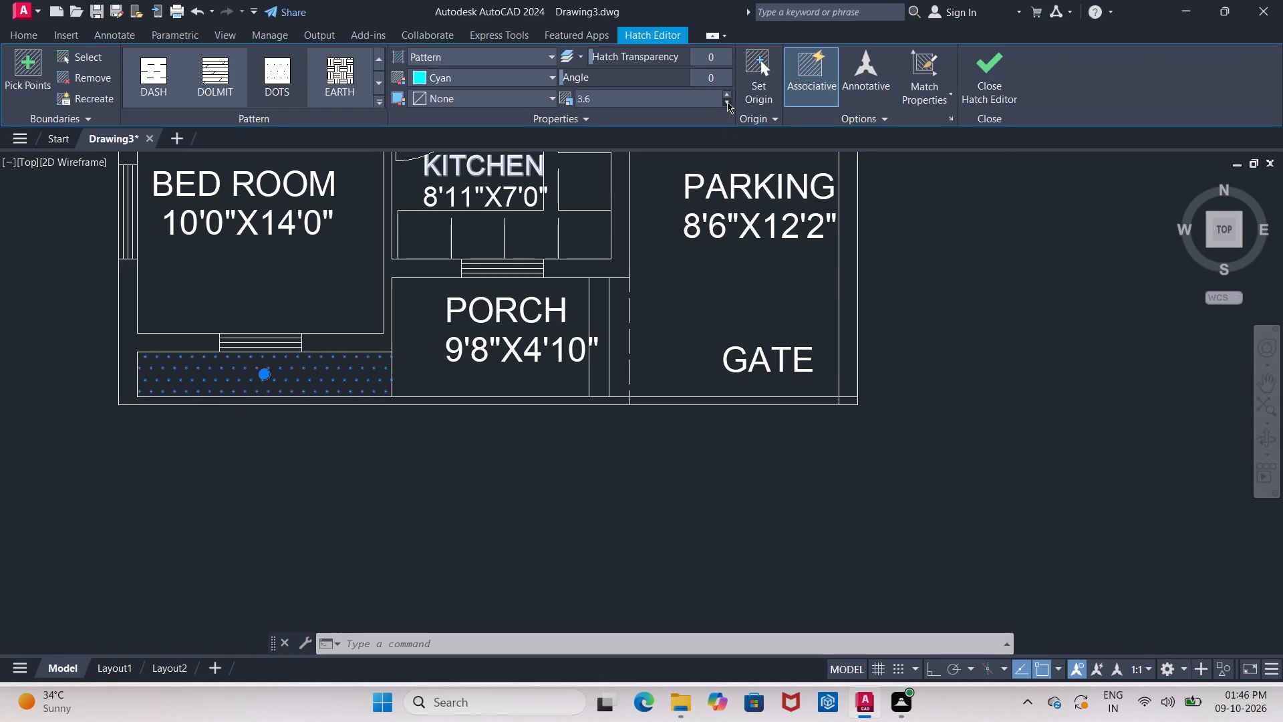
double_click(727, 102)
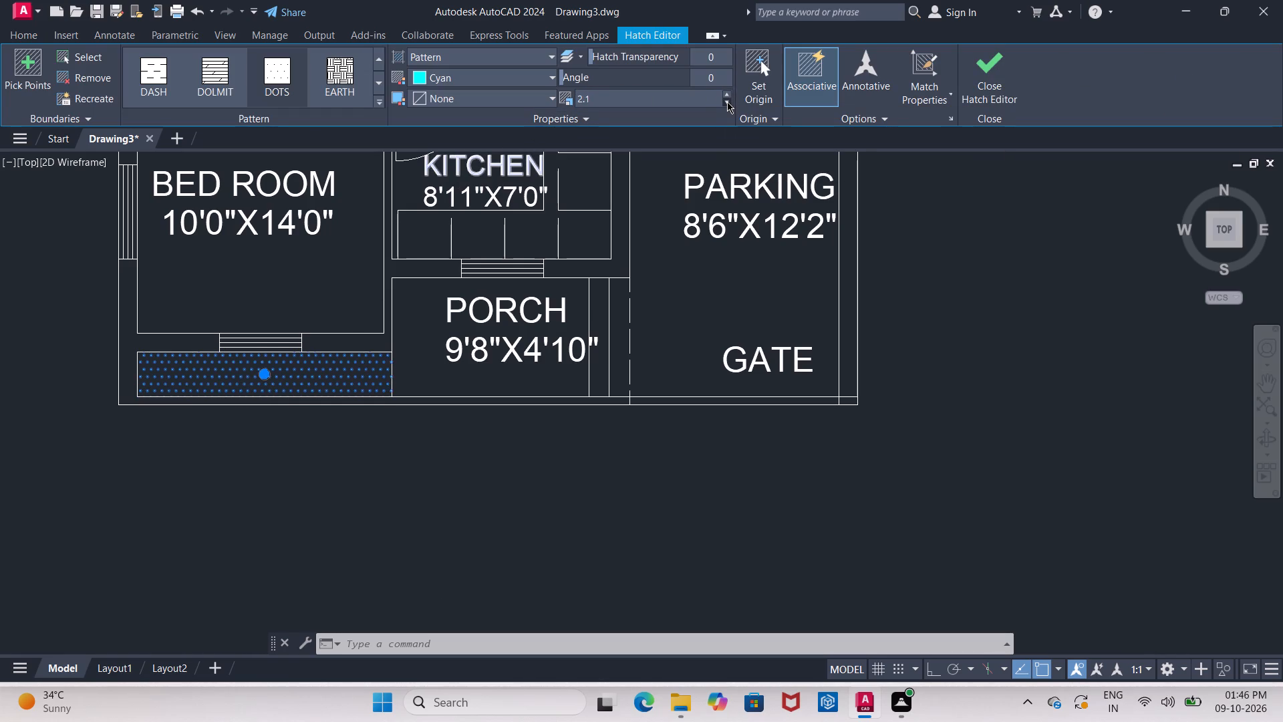
click(724, 96)
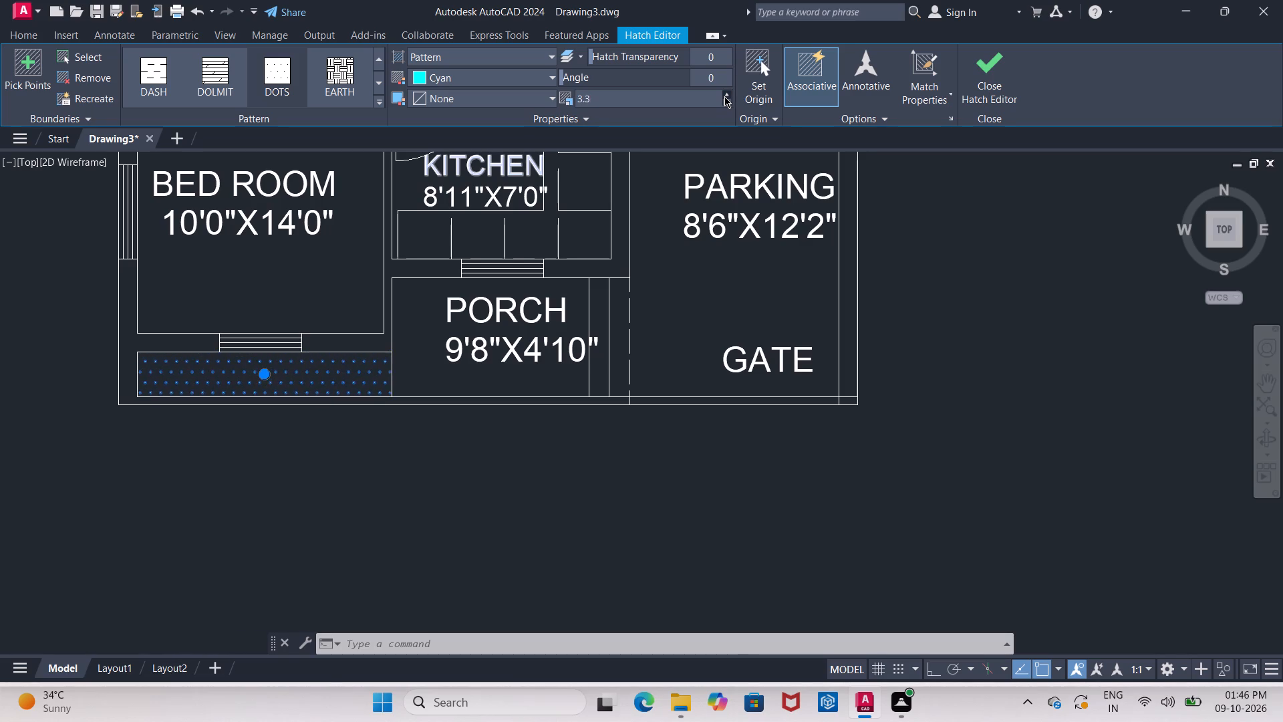
click(724, 96)
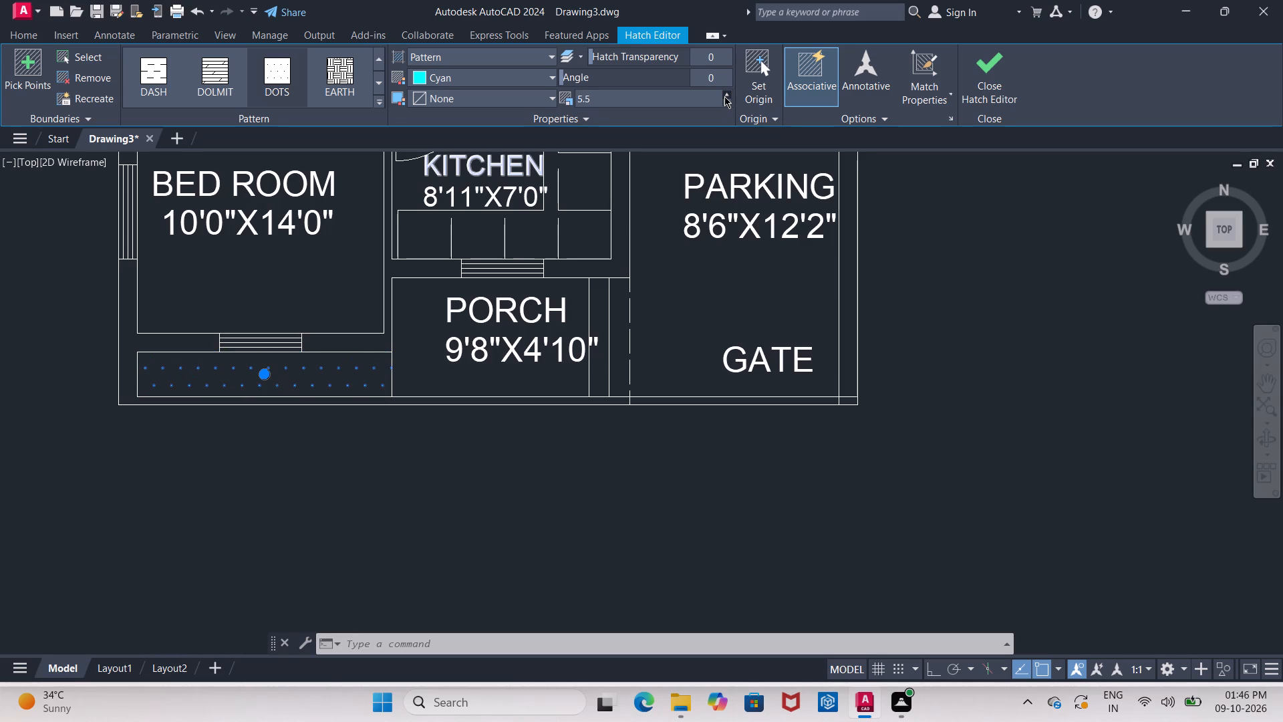
click(724, 96)
triple_click(724, 96)
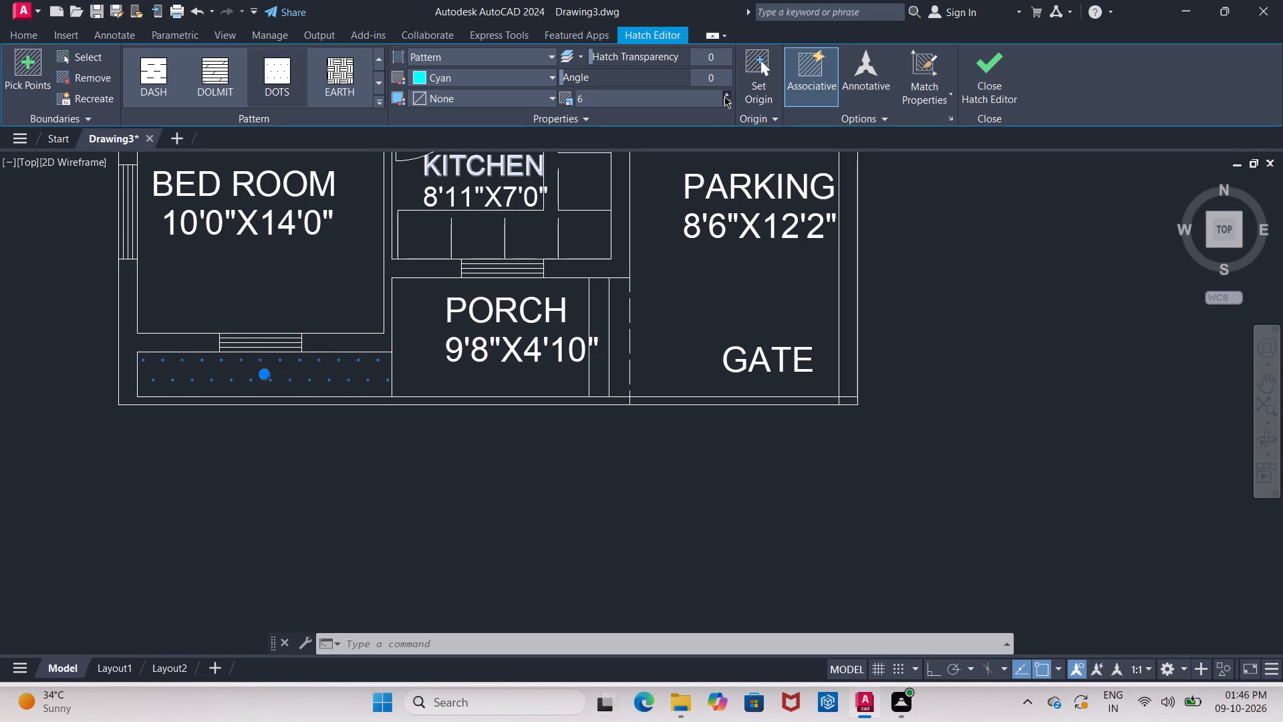
click(724, 96)
click(724, 96)
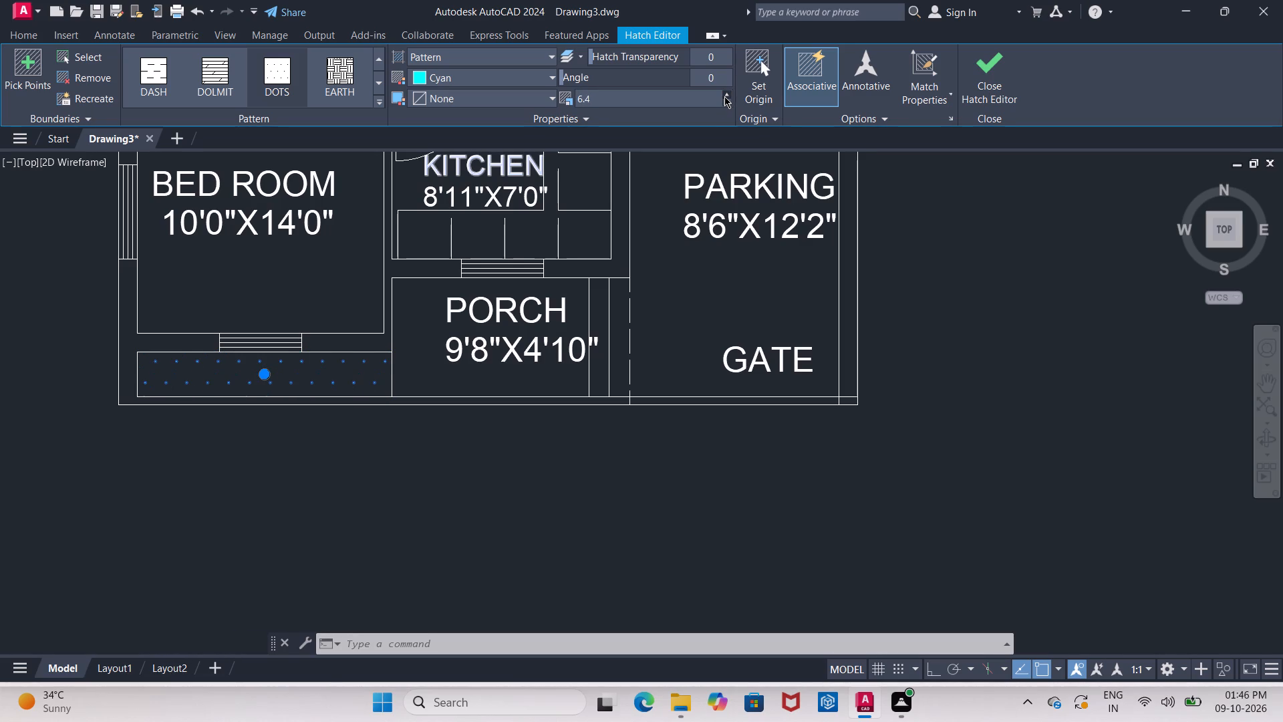
click(724, 96)
click(724, 96)
click(724, 96)
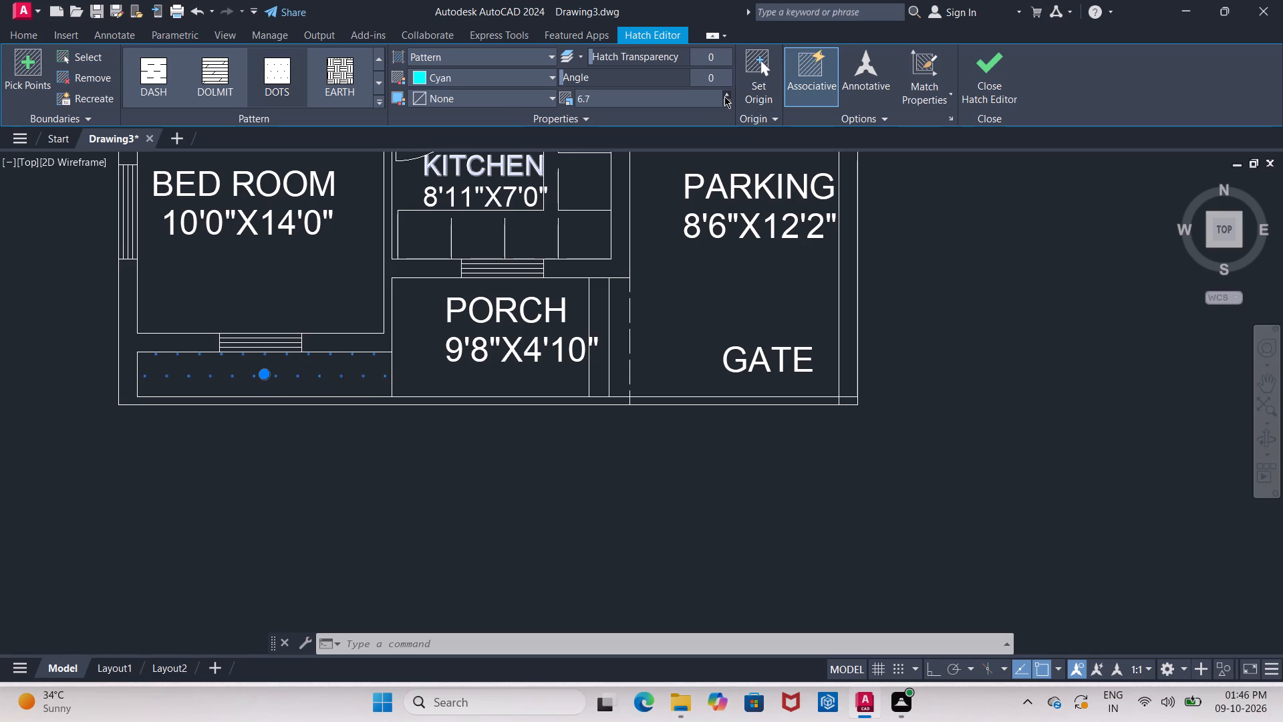
click(727, 103)
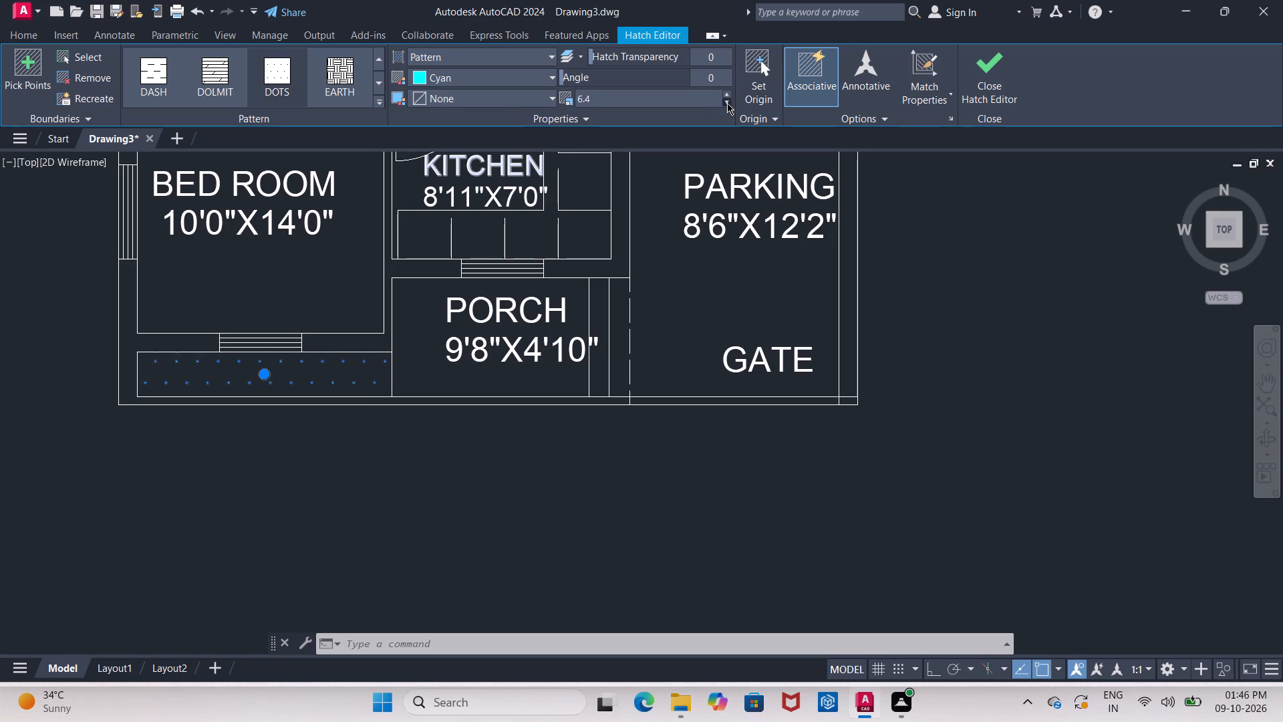
click(727, 103)
click(727, 103)
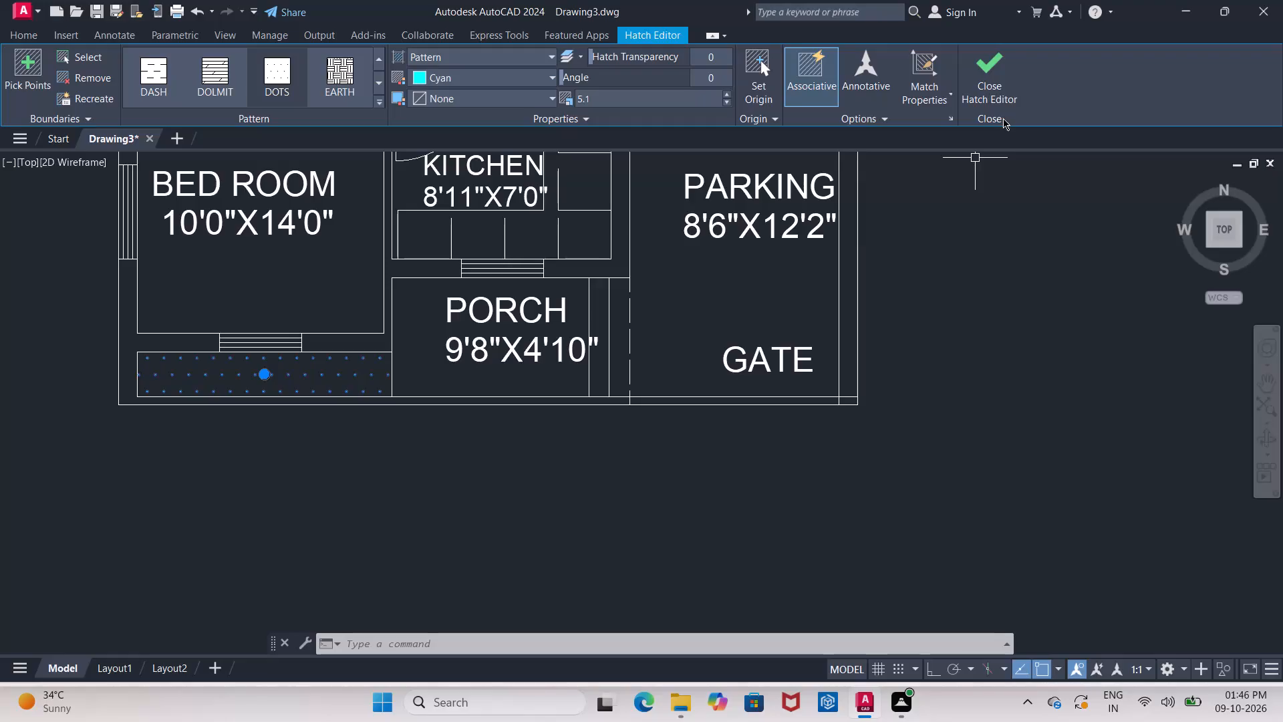
click(1003, 84)
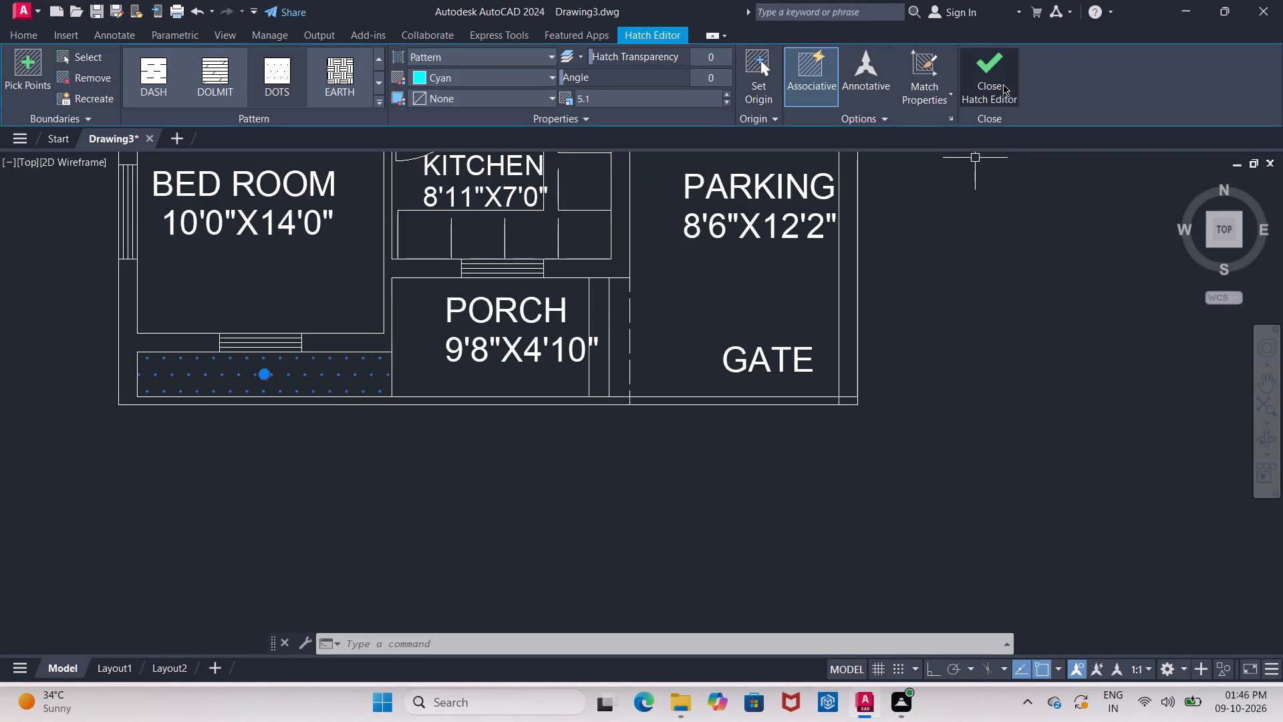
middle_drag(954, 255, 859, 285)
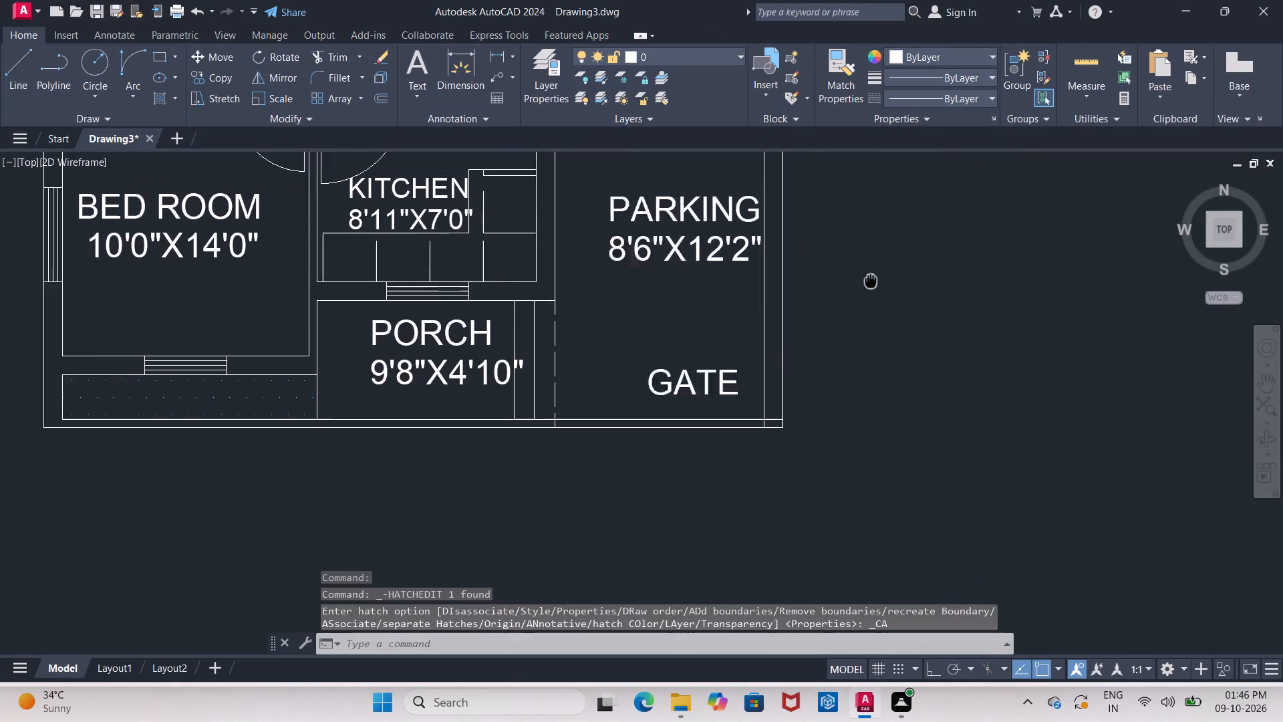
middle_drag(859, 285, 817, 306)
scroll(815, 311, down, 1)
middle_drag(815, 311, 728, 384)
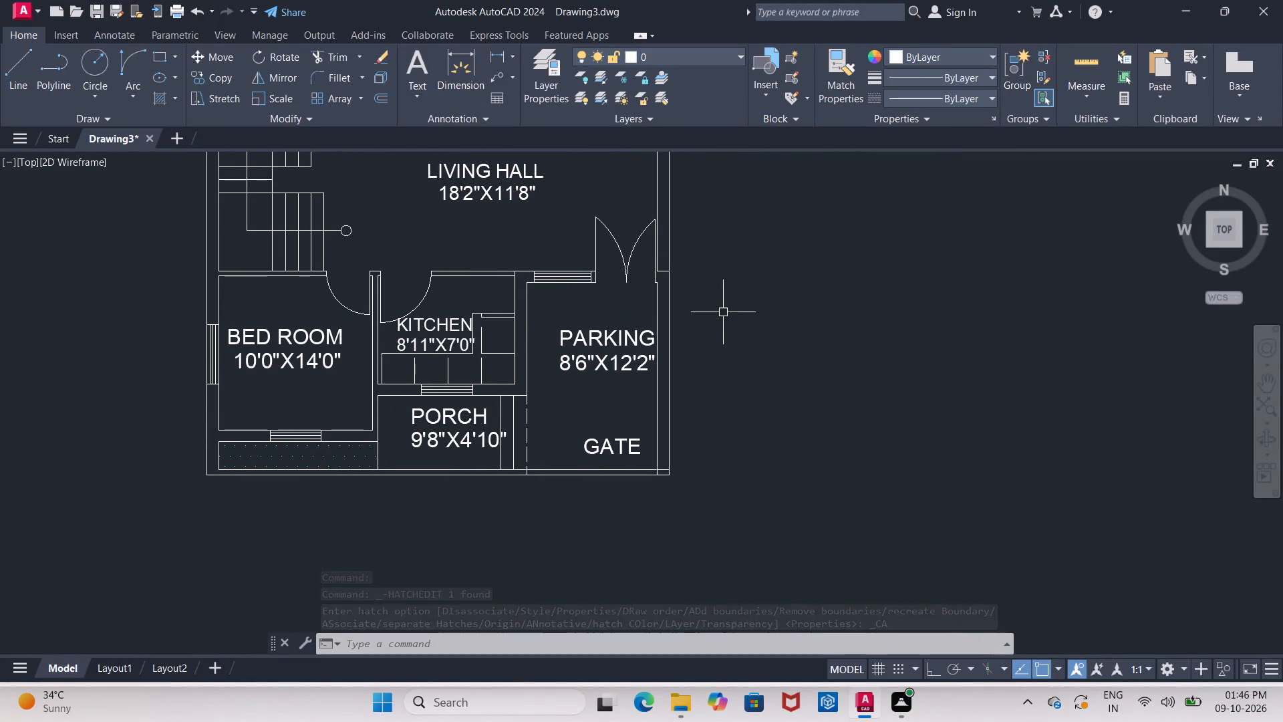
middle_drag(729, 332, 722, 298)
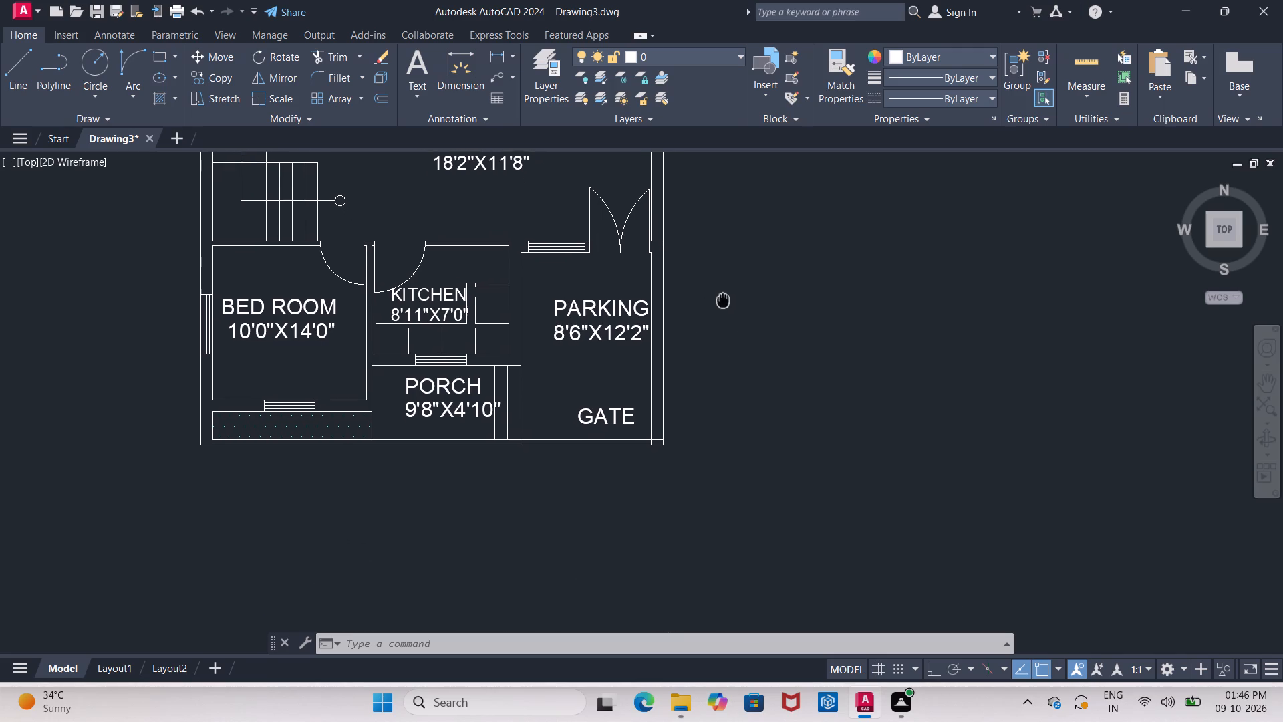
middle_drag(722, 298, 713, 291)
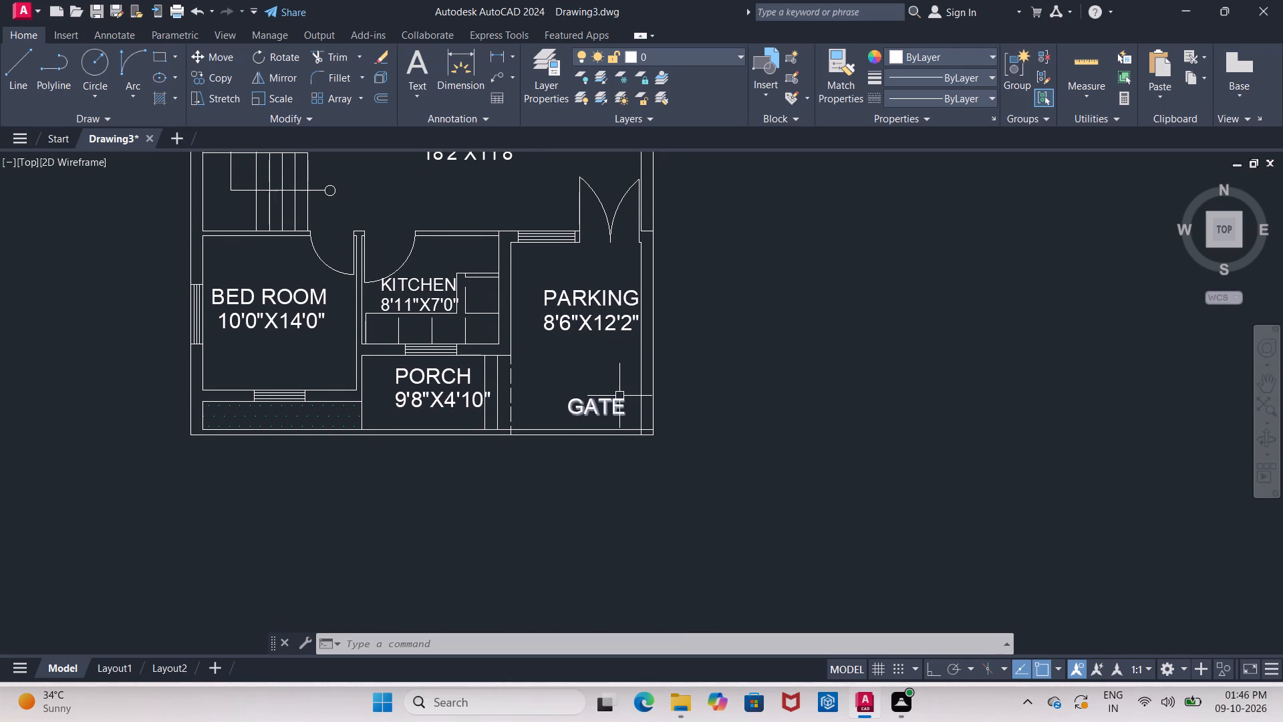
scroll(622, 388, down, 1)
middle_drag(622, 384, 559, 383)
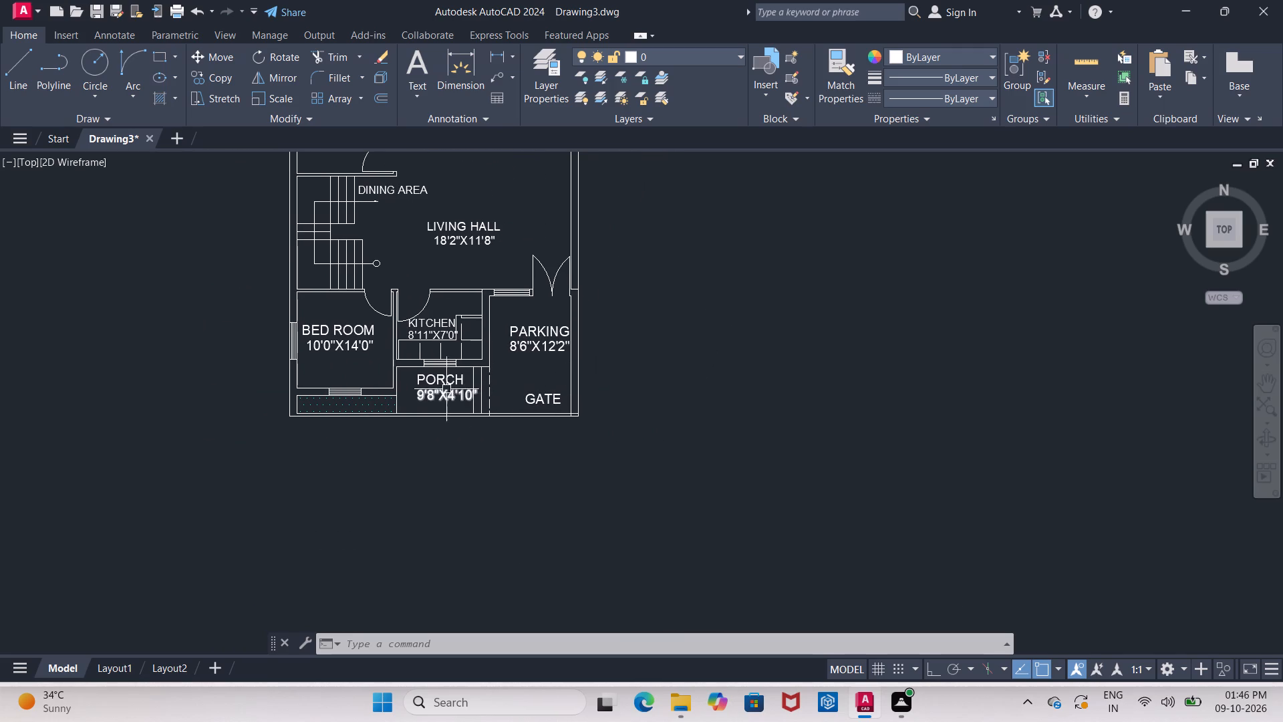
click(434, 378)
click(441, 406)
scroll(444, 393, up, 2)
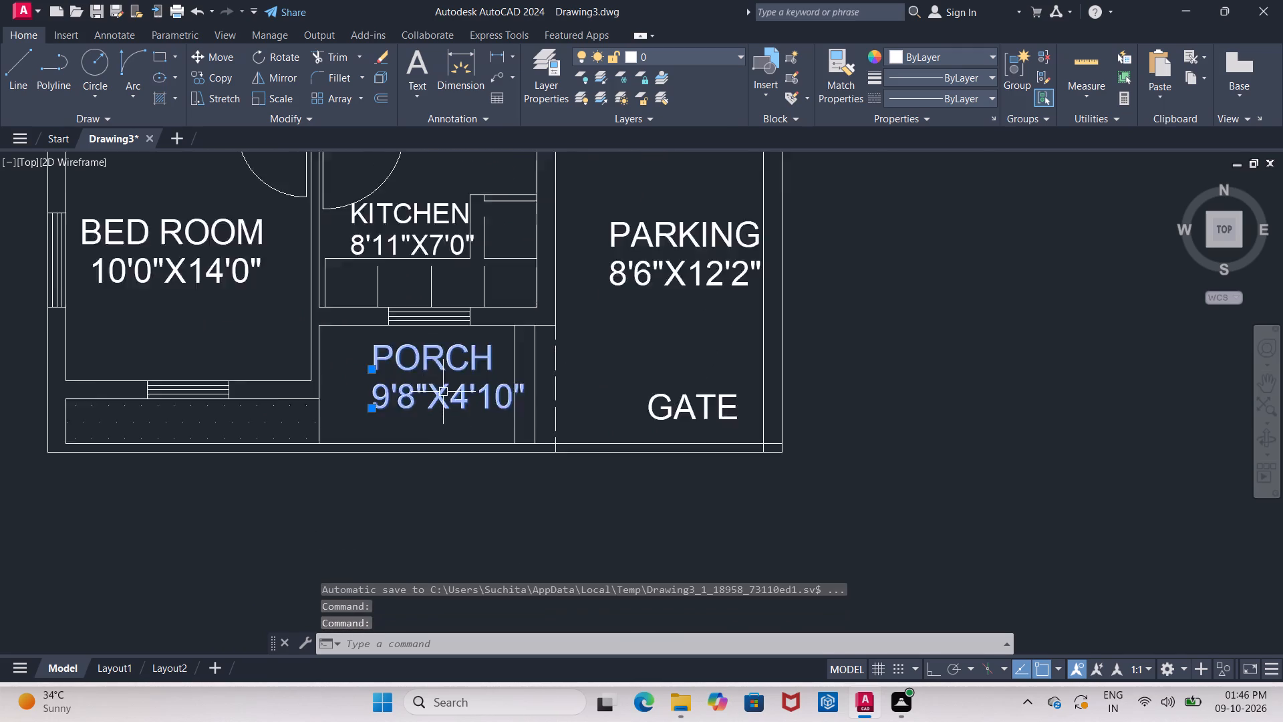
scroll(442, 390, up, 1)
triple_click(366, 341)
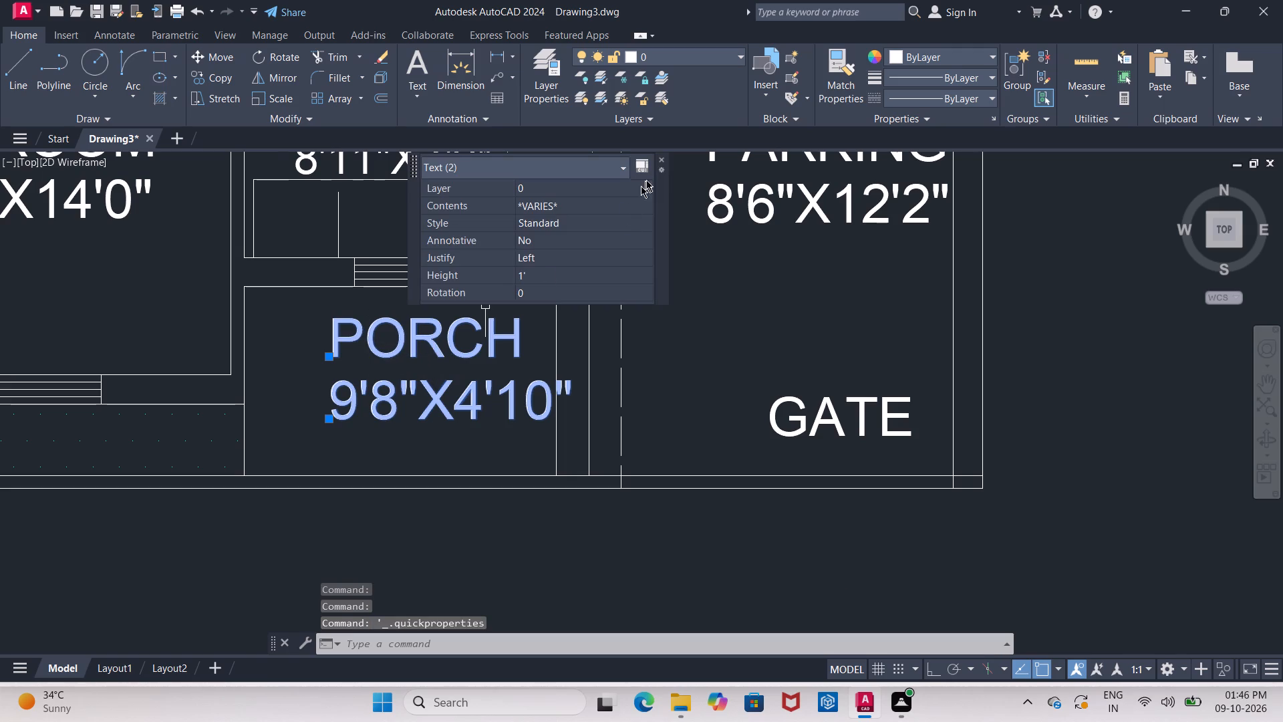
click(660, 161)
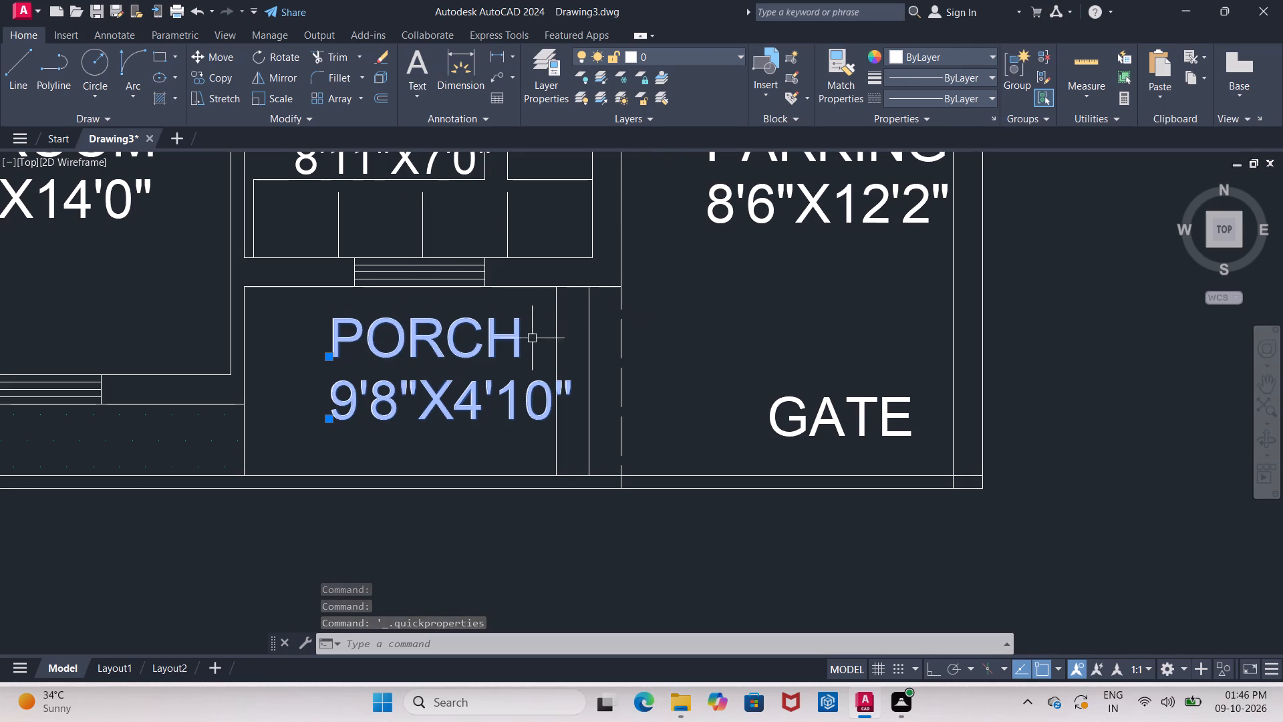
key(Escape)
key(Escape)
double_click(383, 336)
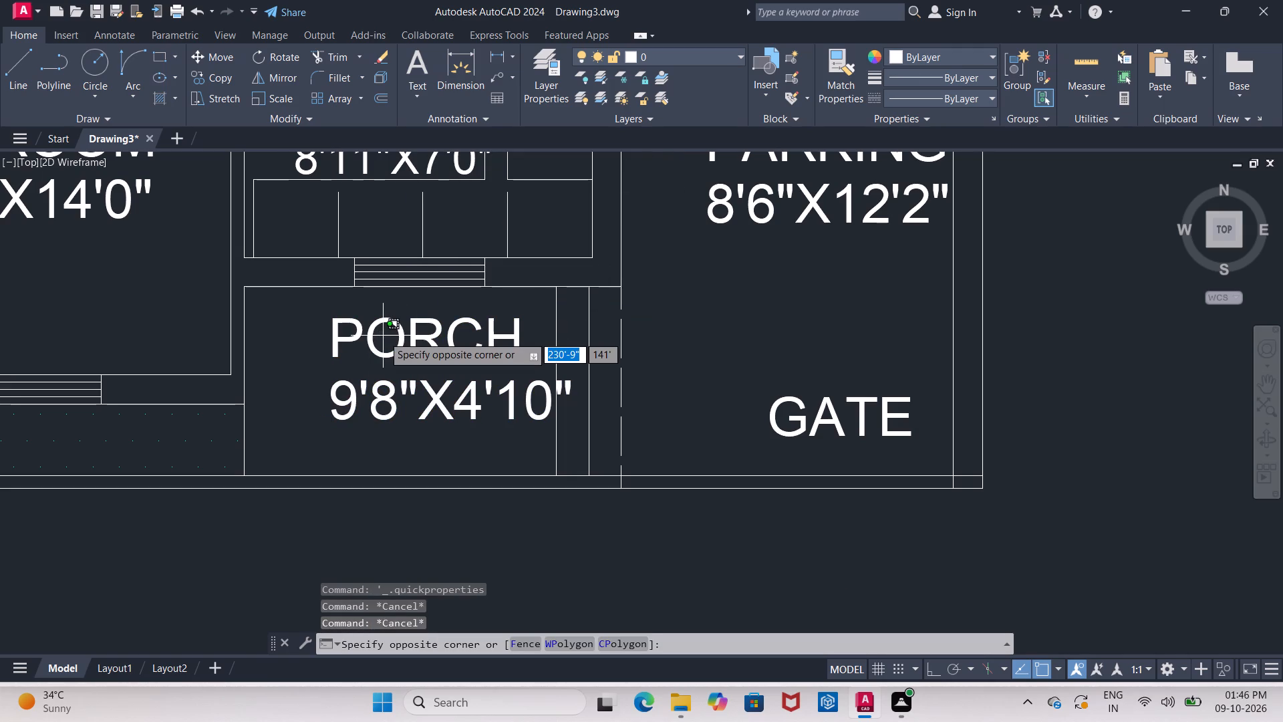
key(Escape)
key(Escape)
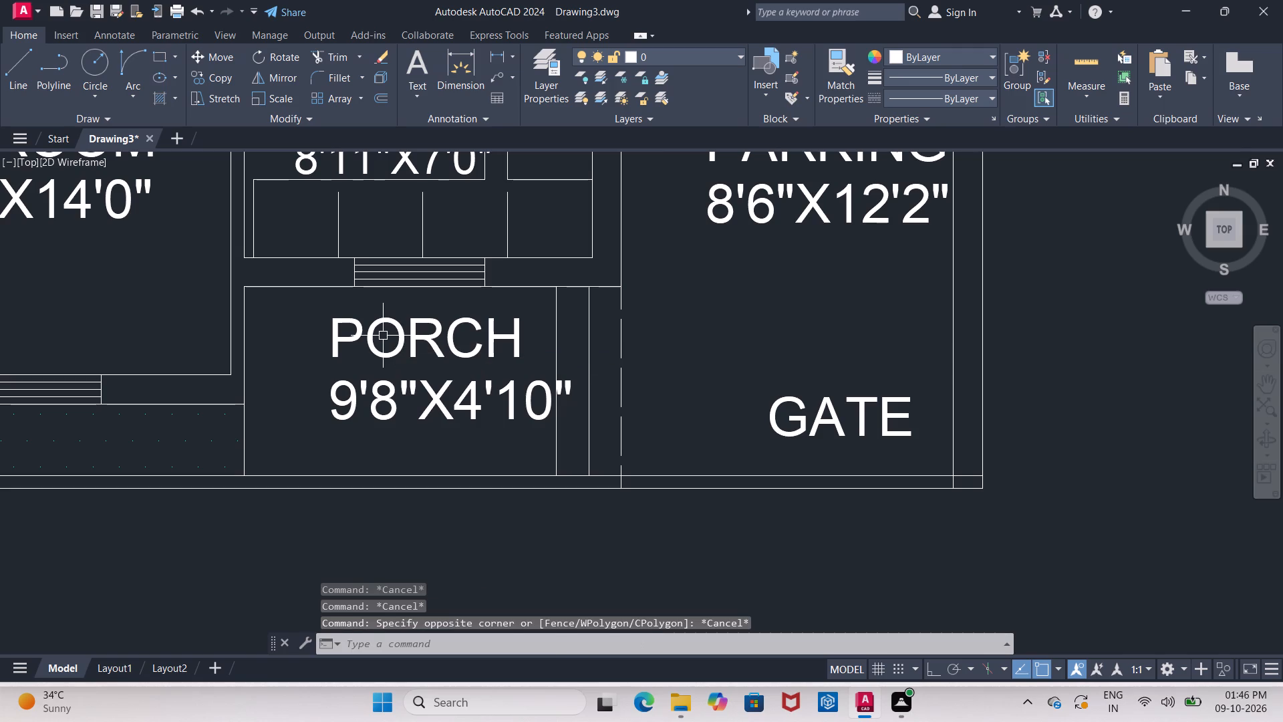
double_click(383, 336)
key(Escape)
Insert a leading space before PORCH in the porch label so it sits centred over its dimension line.
click(353, 340)
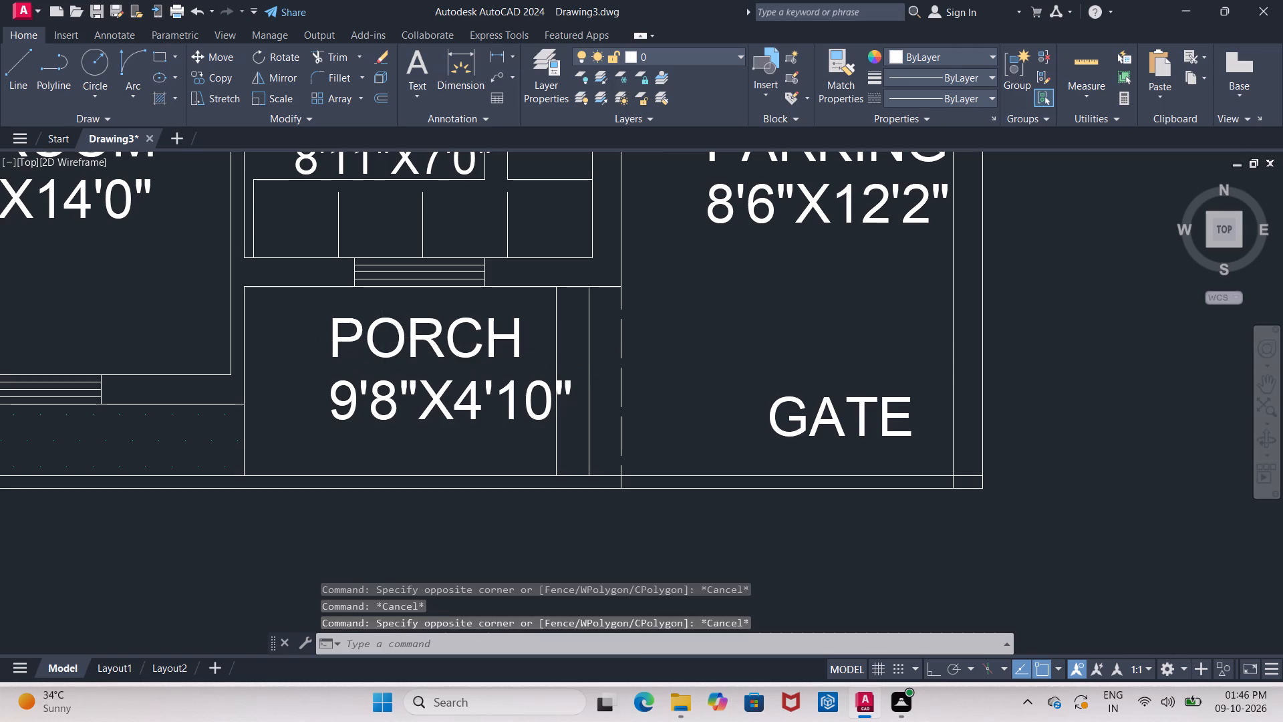
double_click(351, 344)
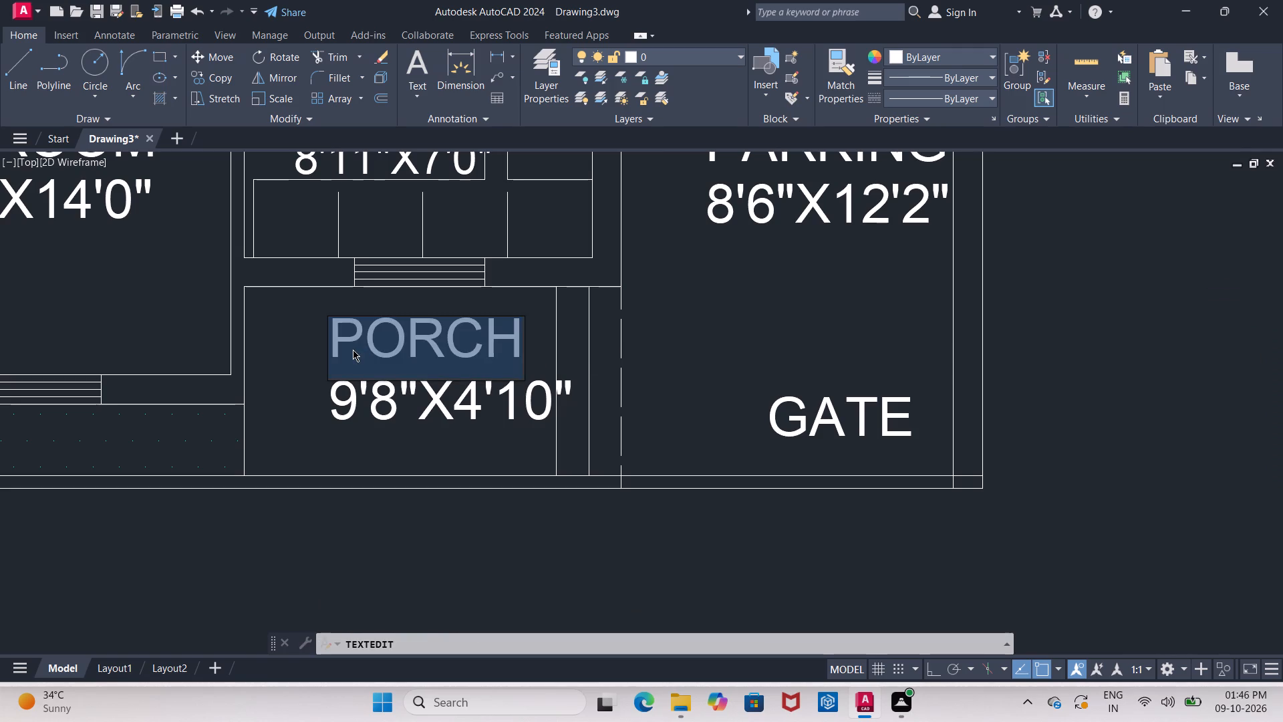
click(353, 350)
key(Left)
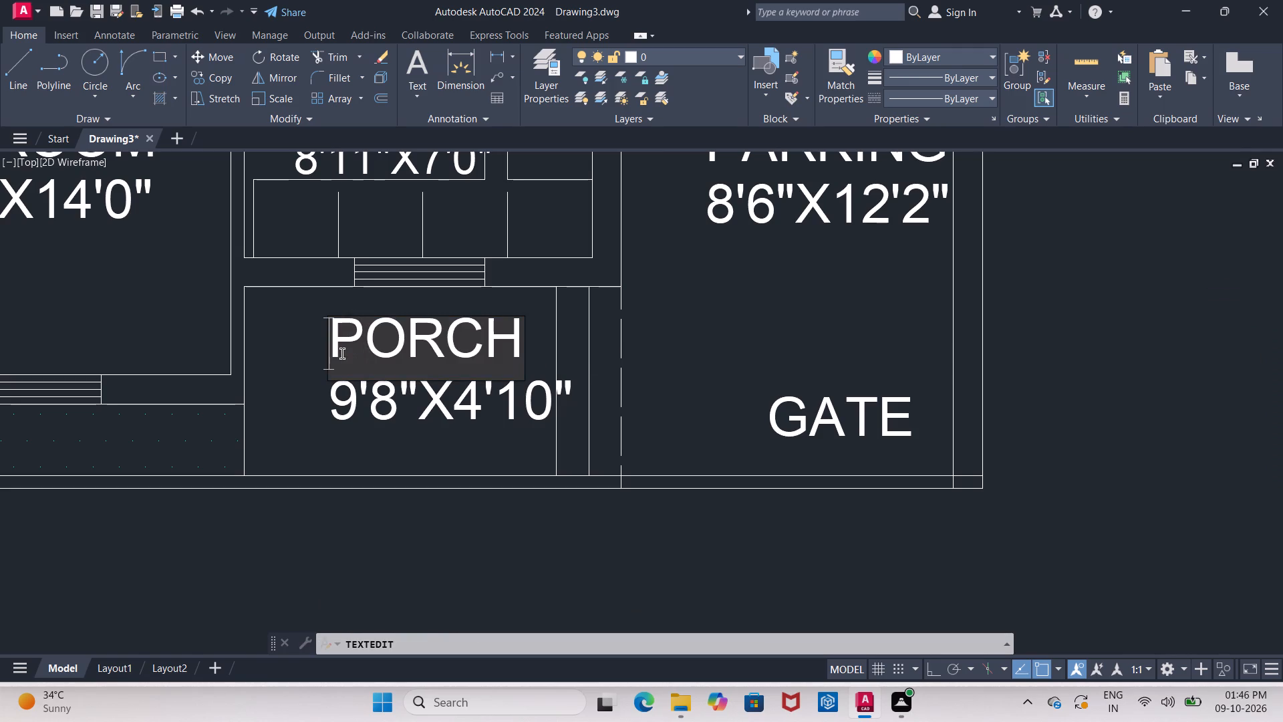
key(space)
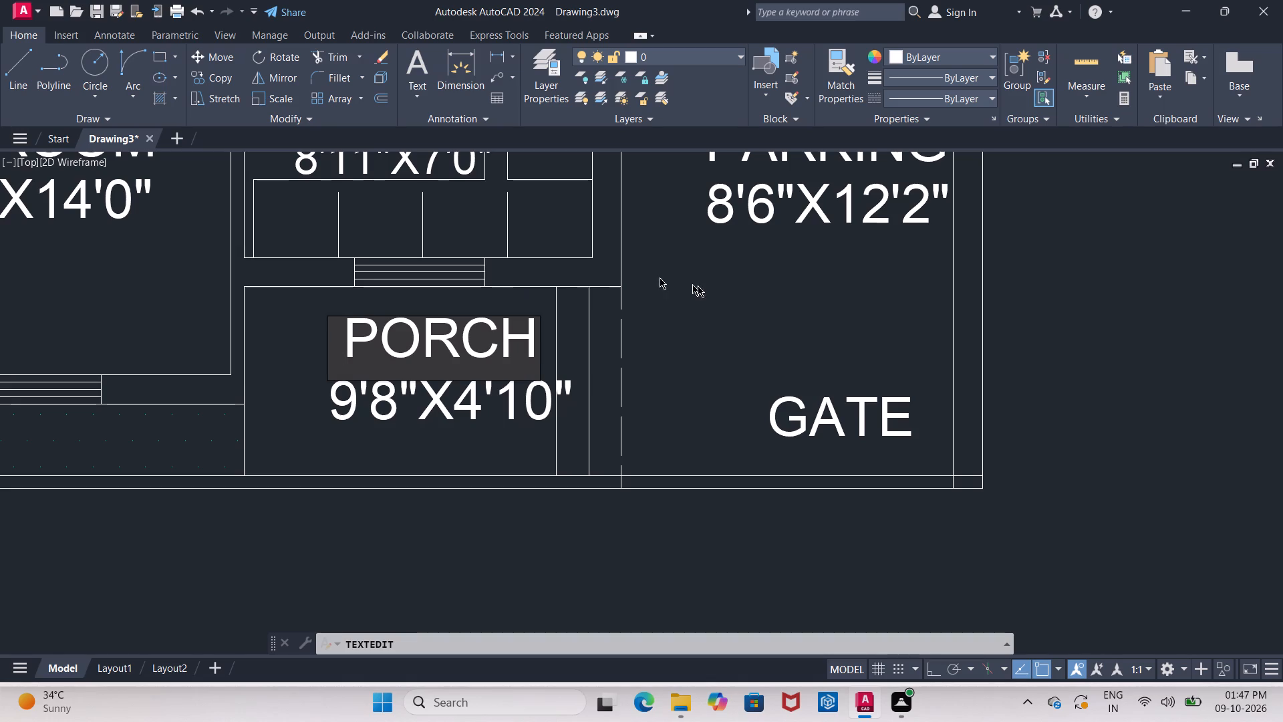
click(723, 294)
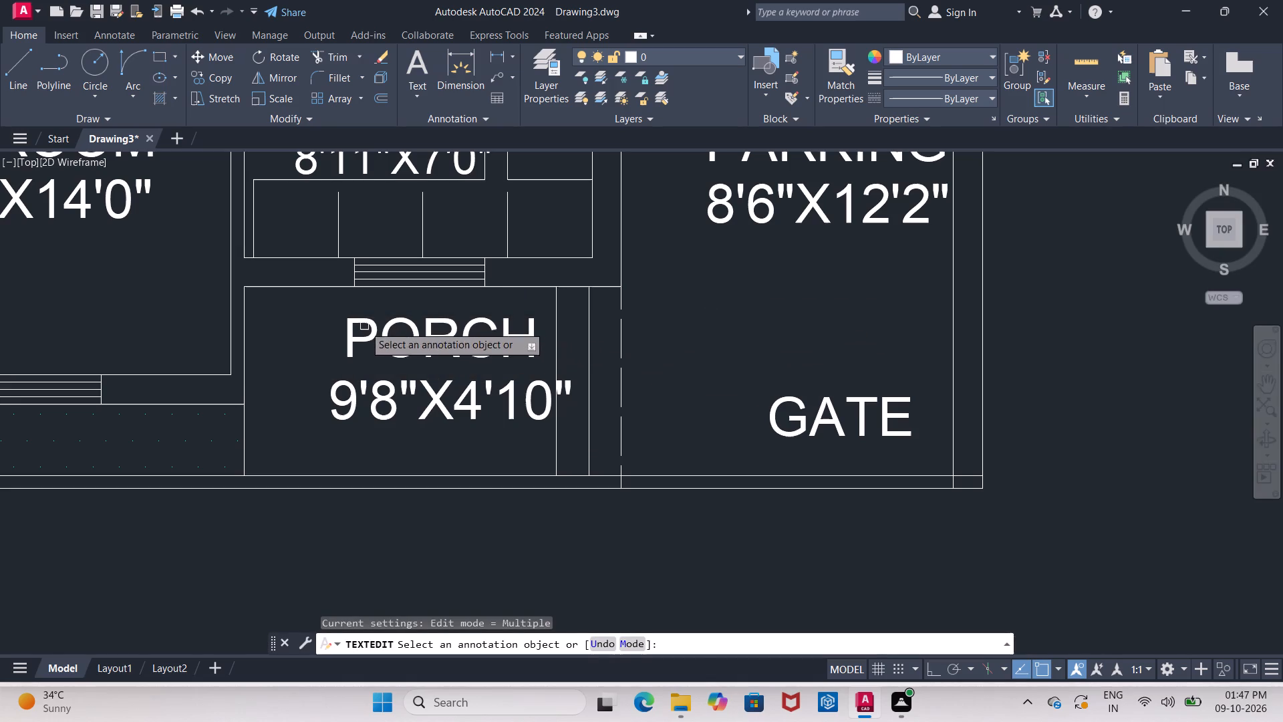
key(Escape)
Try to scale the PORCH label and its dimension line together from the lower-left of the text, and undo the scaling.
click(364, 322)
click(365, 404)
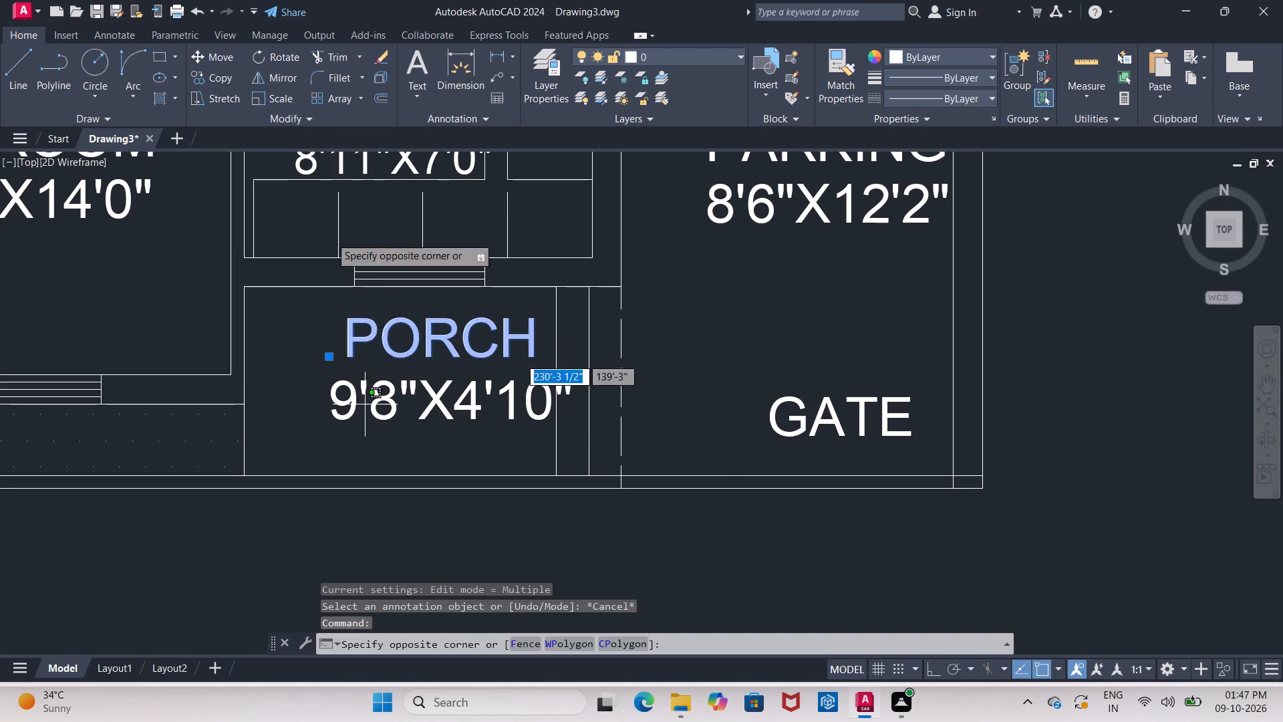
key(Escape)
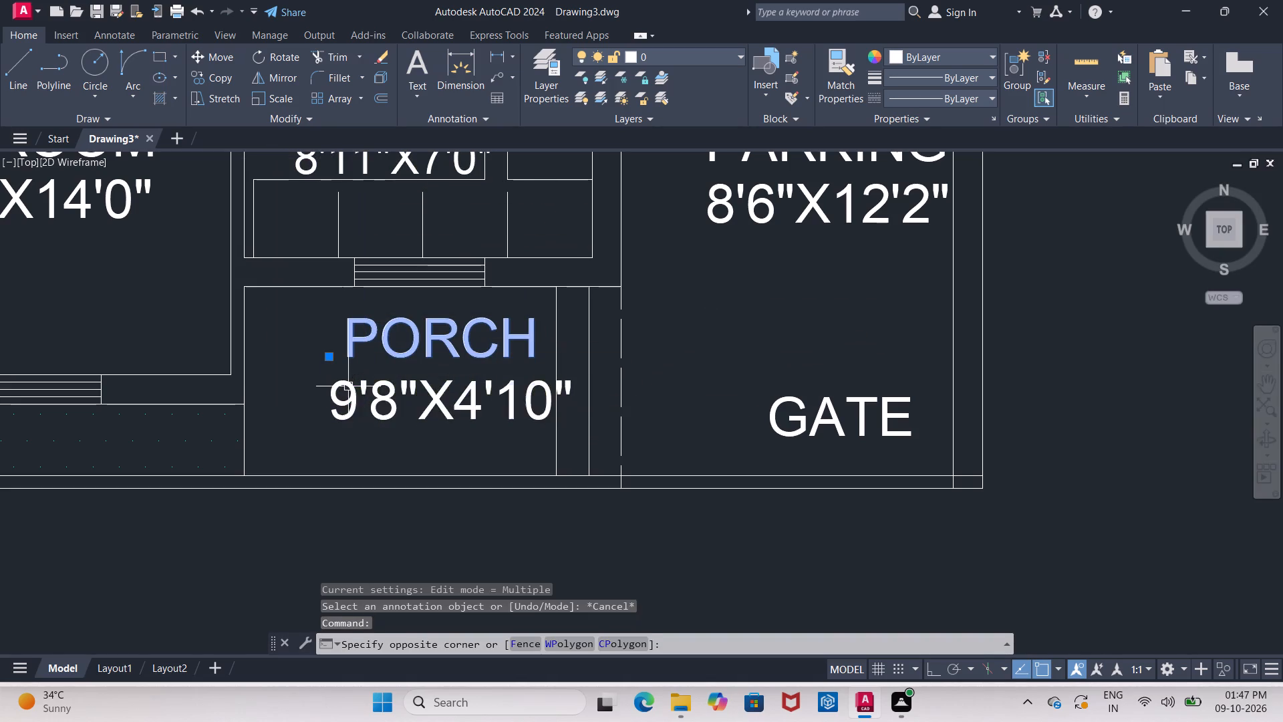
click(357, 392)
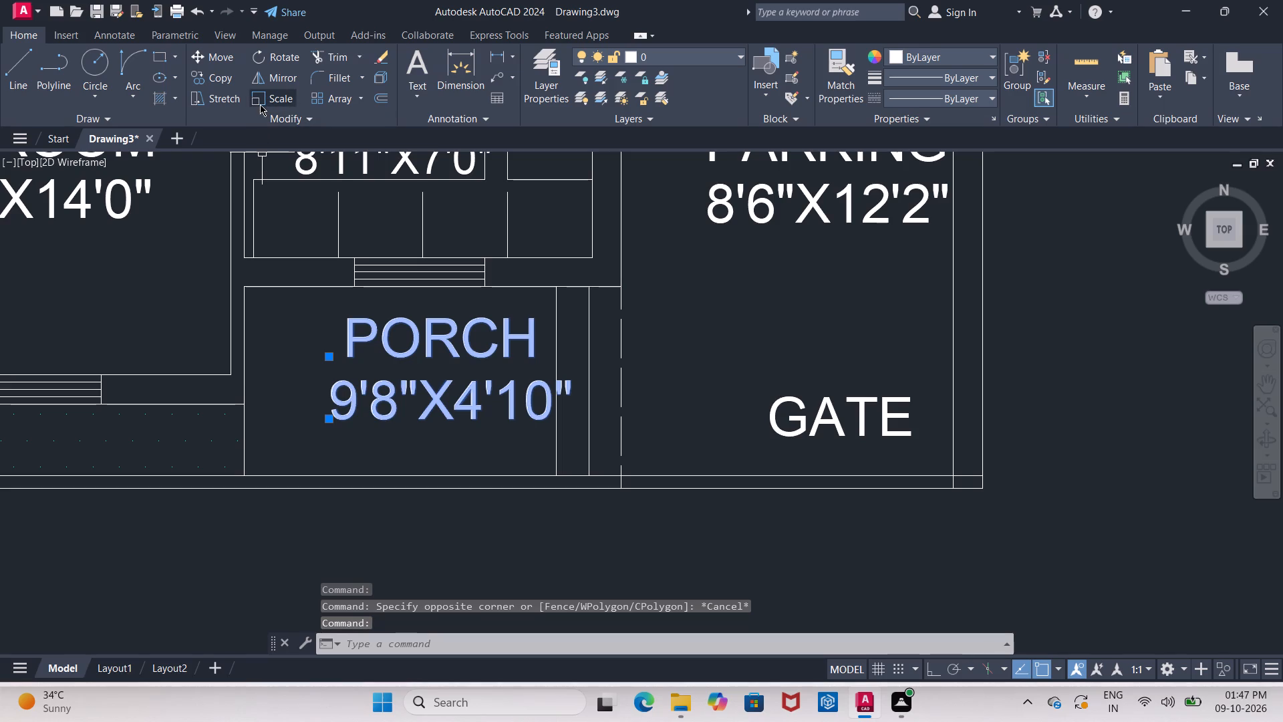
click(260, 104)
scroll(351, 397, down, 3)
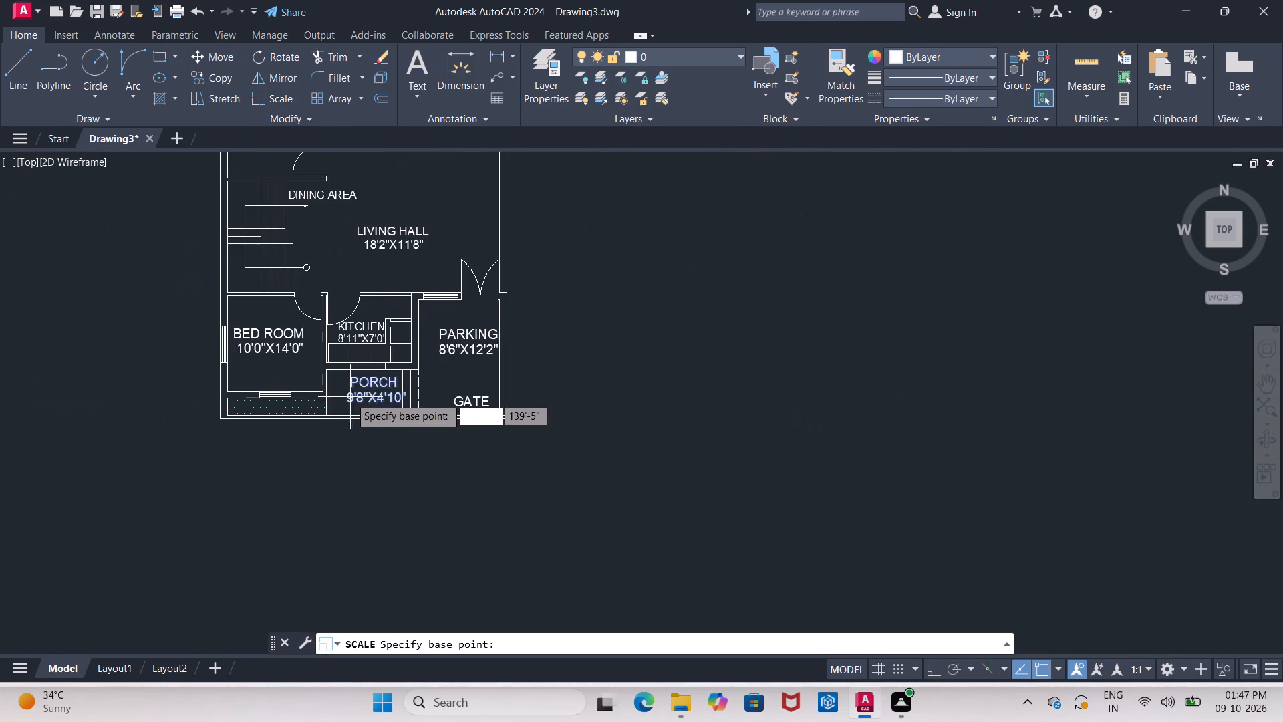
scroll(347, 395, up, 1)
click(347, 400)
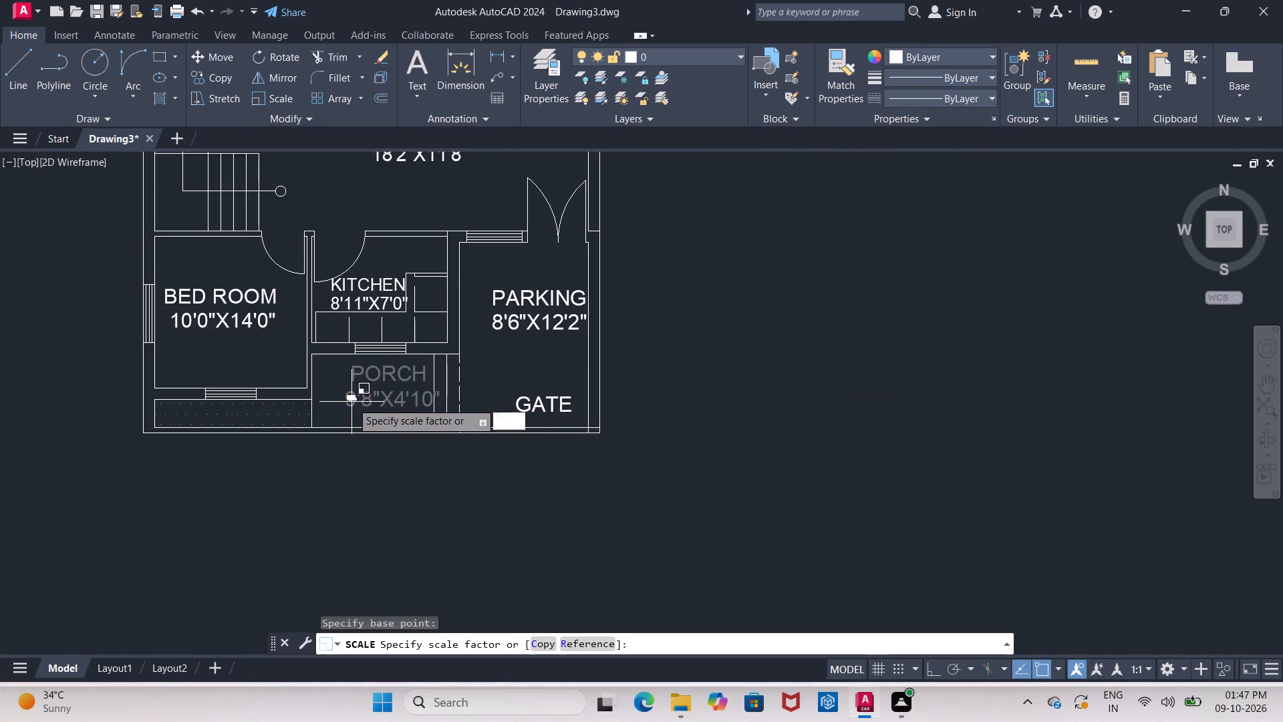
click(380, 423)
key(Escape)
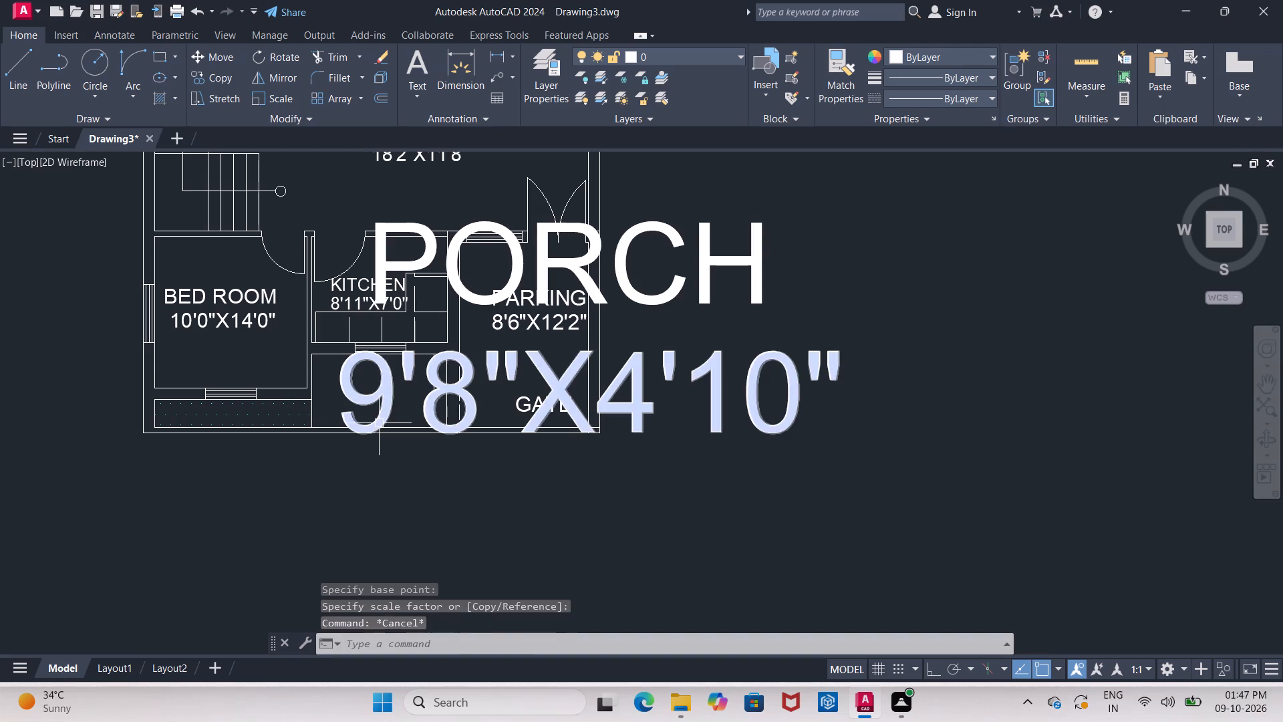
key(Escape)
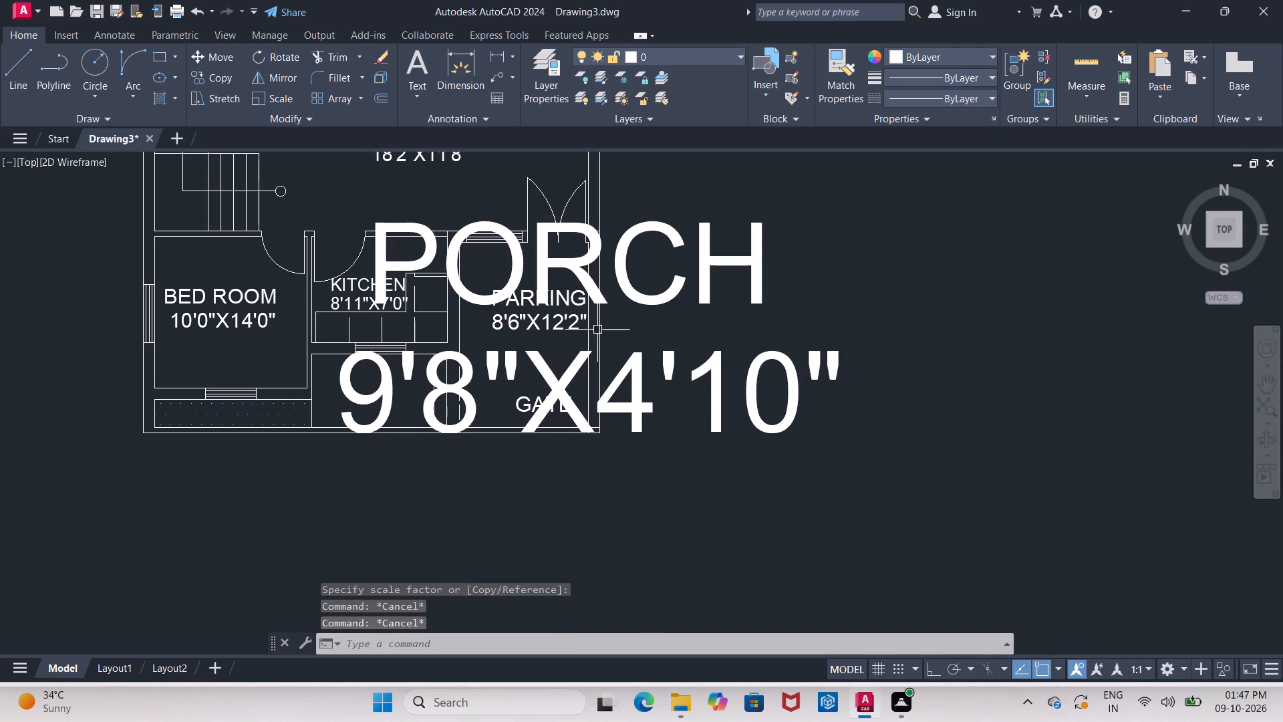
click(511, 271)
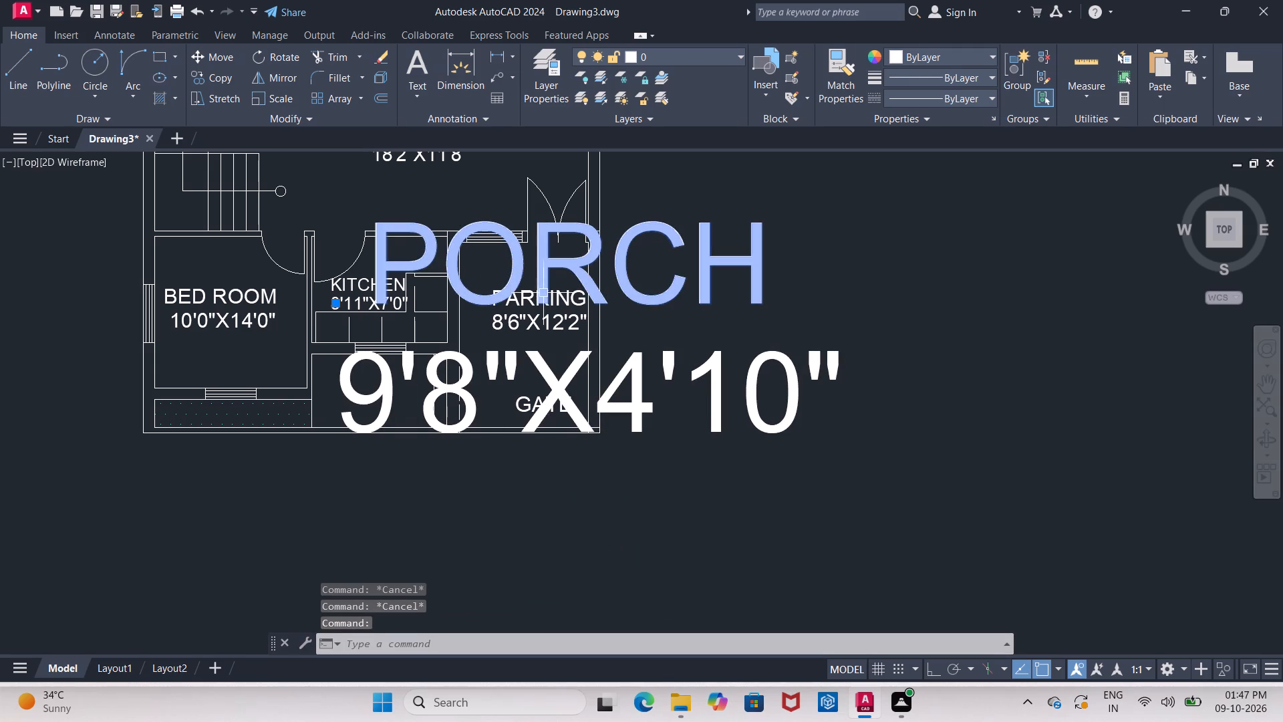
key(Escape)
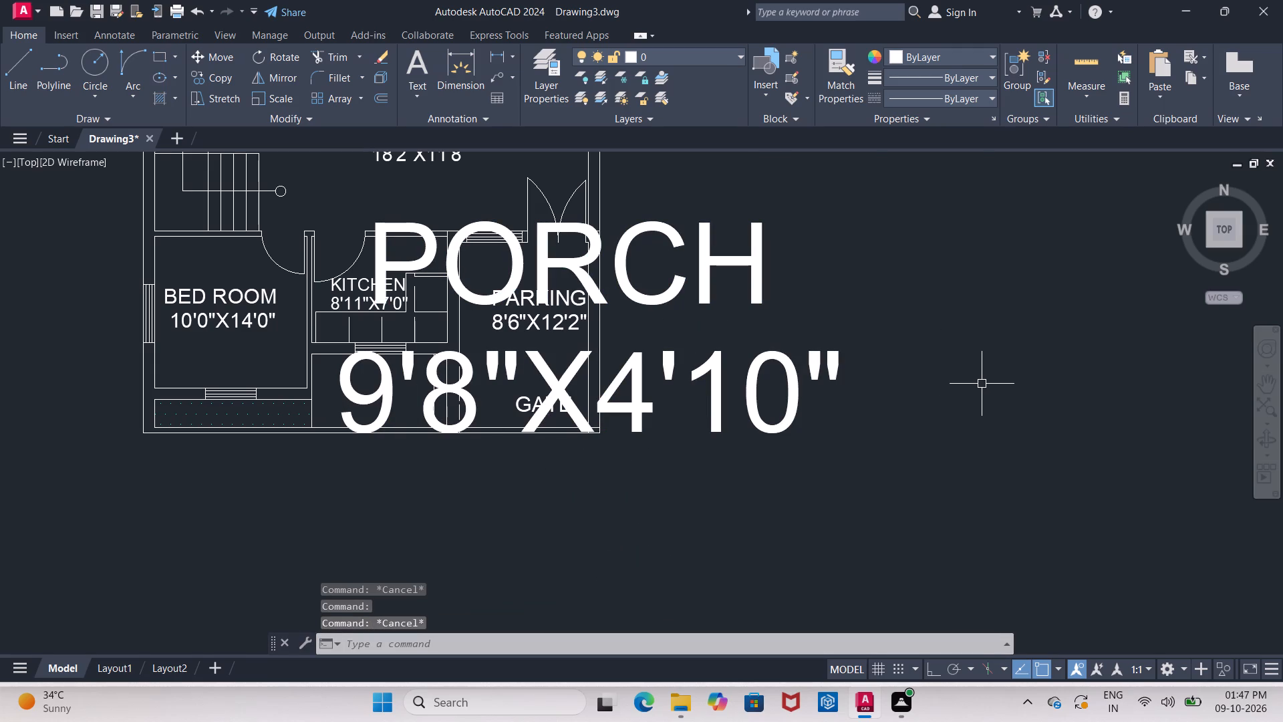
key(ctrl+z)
Move the PORCH label and its dimension line to the left so they clear the vertical line at the porch's right side.
scroll(947, 306, up, 1)
middle_drag(939, 307, 960, 305)
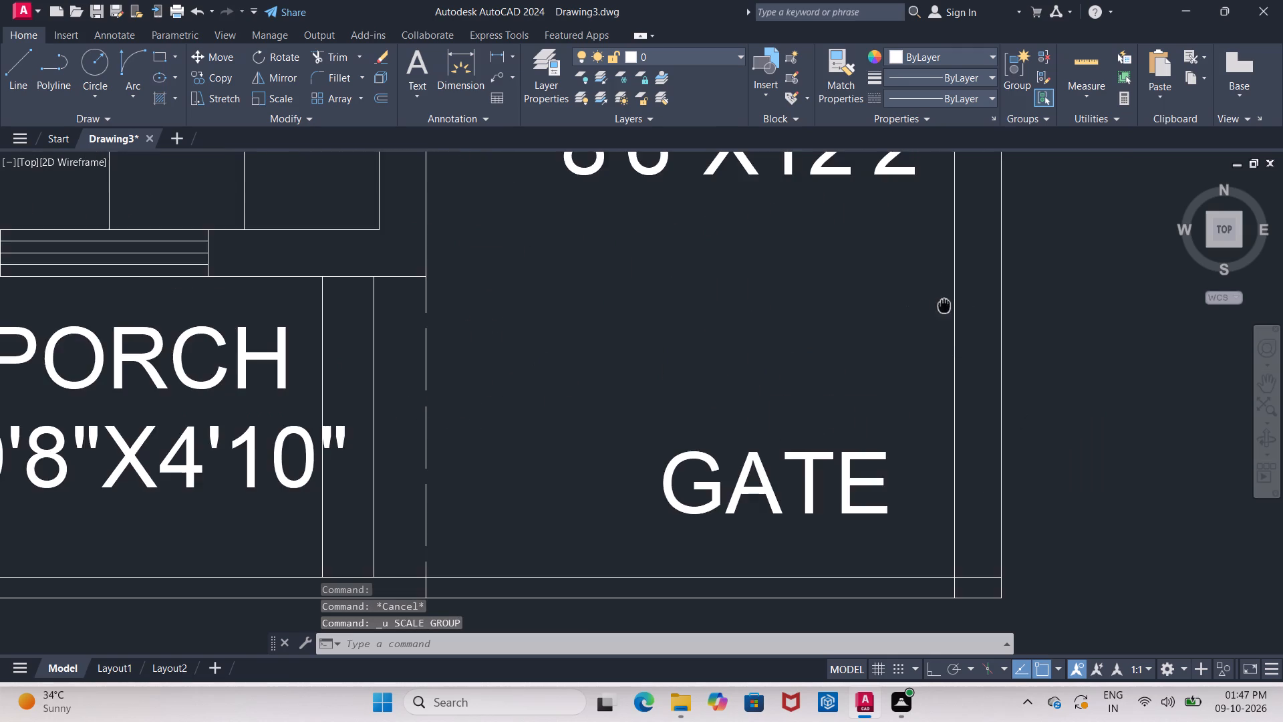
middle_drag(960, 305, 1059, 282)
scroll(1006, 311, down, 1)
middle_drag(1005, 310, 891, 314)
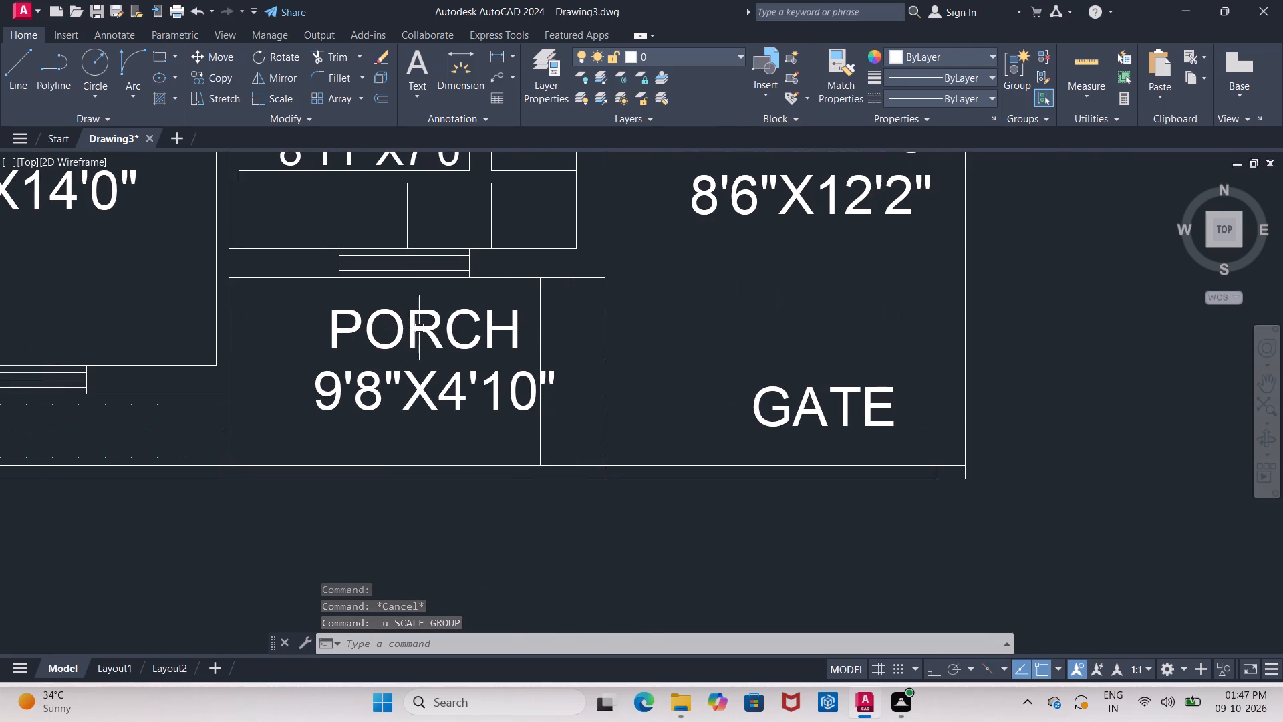
click(384, 334)
key(Escape)
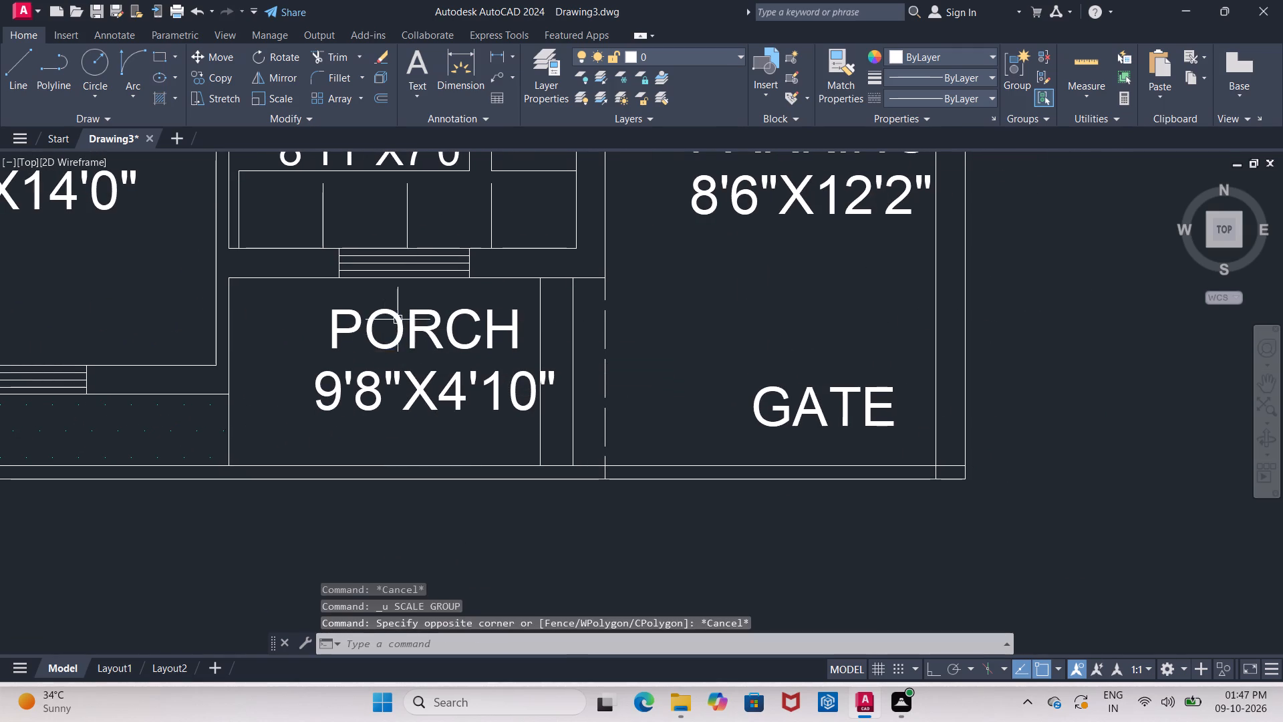
click(398, 319)
click(416, 401)
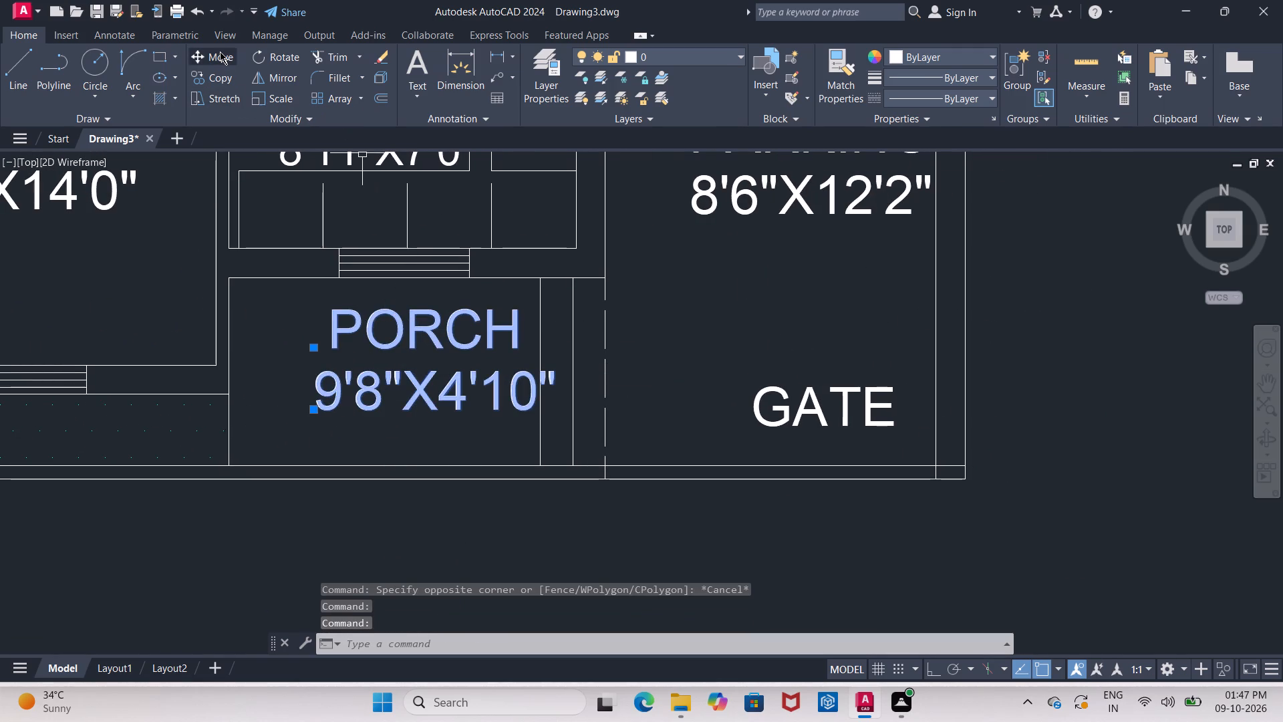
click(220, 51)
click(380, 334)
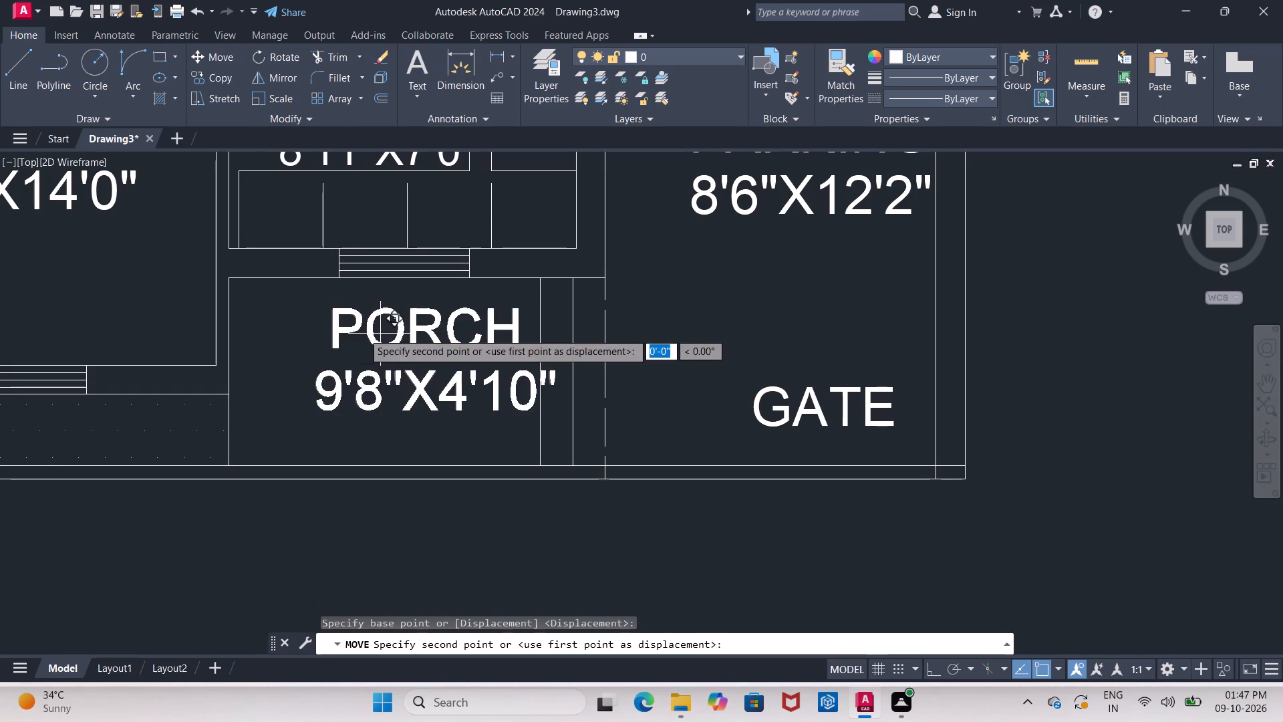
click(335, 336)
click(301, 325)
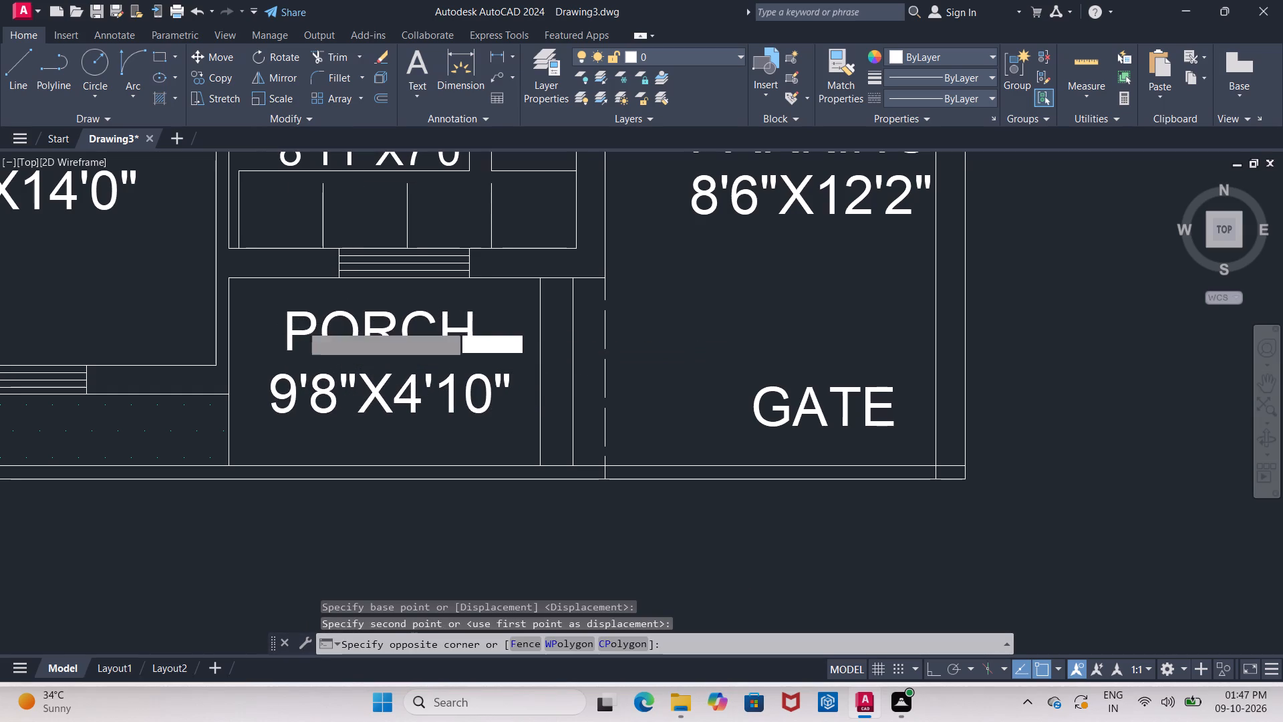
key(Escape)
Scale the PORCH label and its dimension line down slightly from the start of the dimension text.
click(313, 326)
click(308, 375)
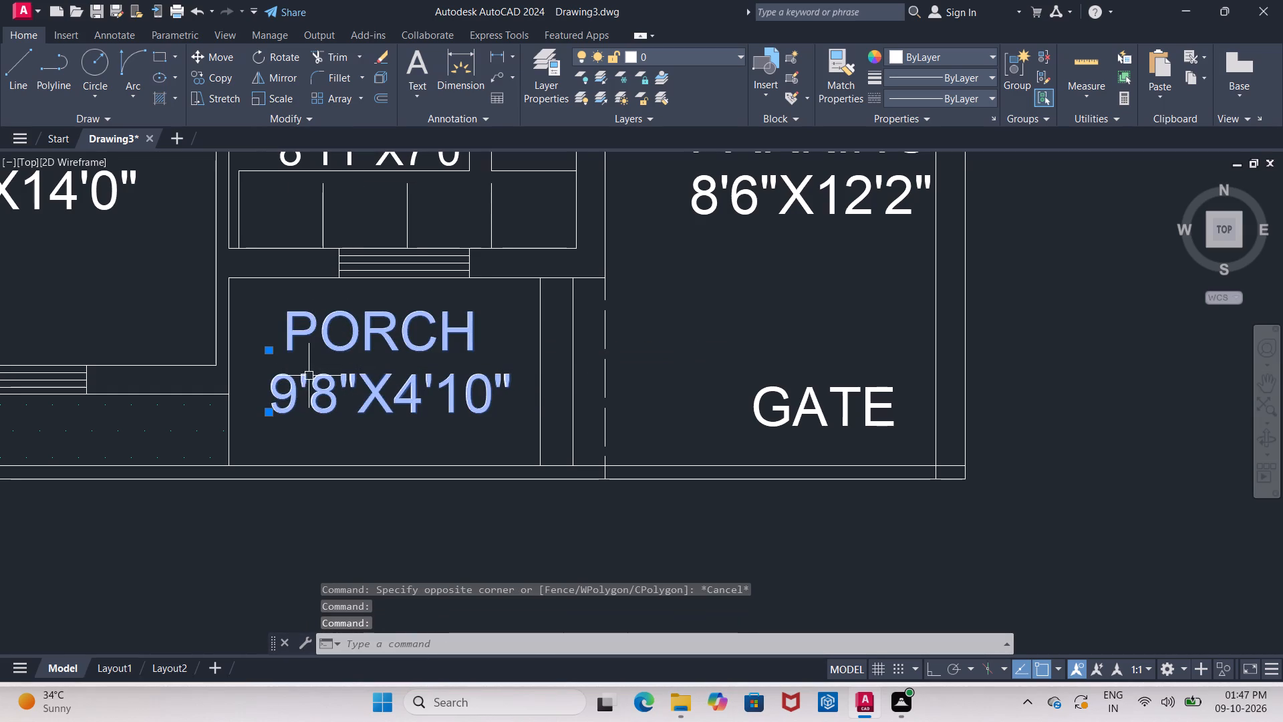
click(258, 102)
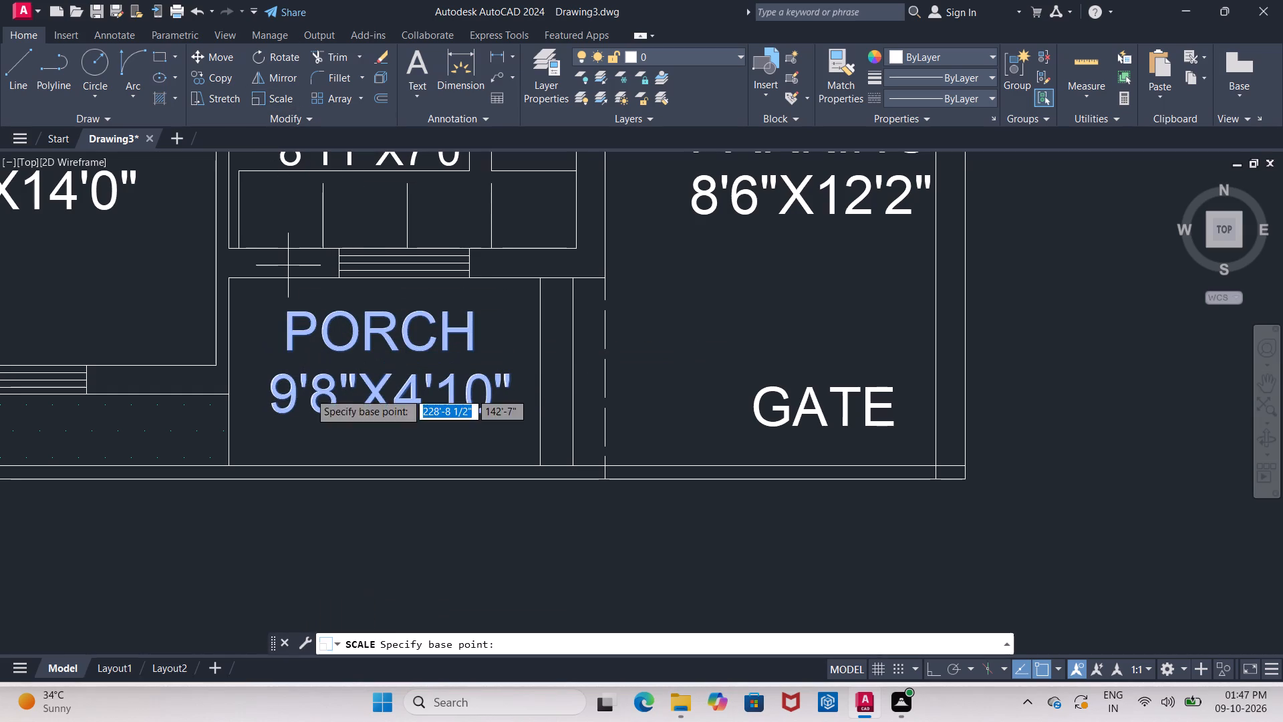
click(296, 403)
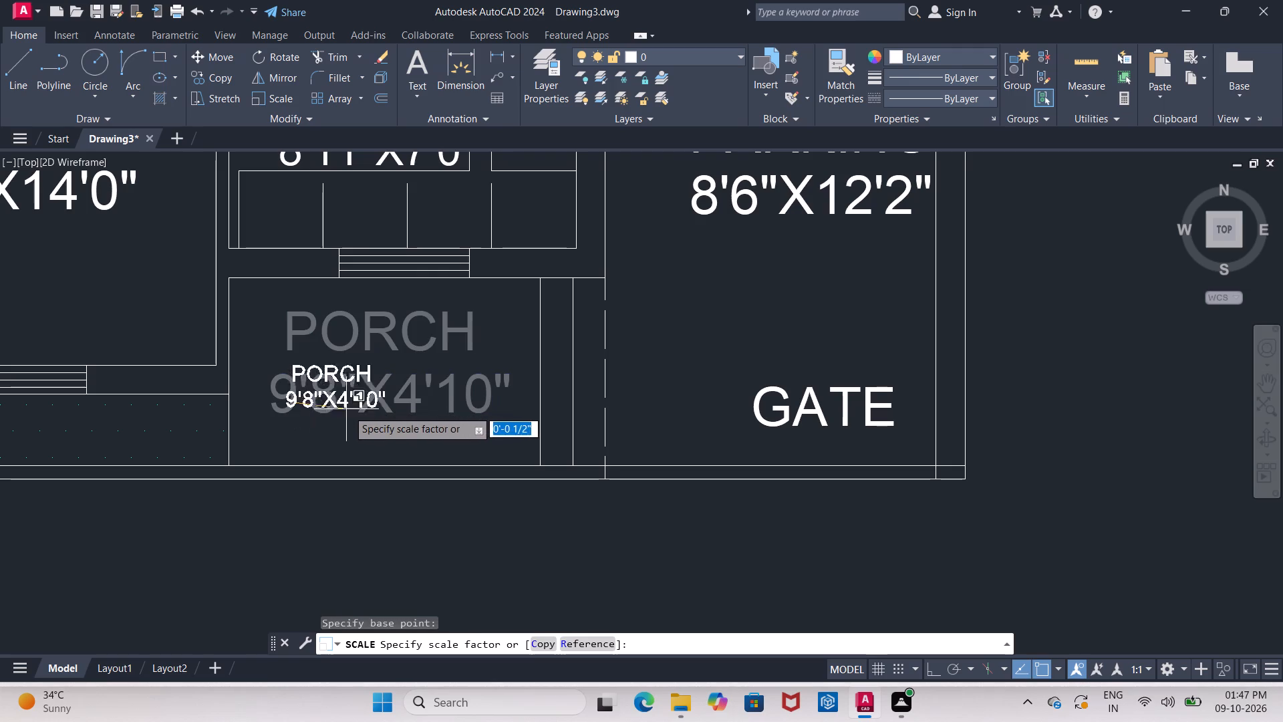
click(402, 437)
Move the PORCH label and its dimension line slightly to the right so they sit centred in the porch.
click(385, 336)
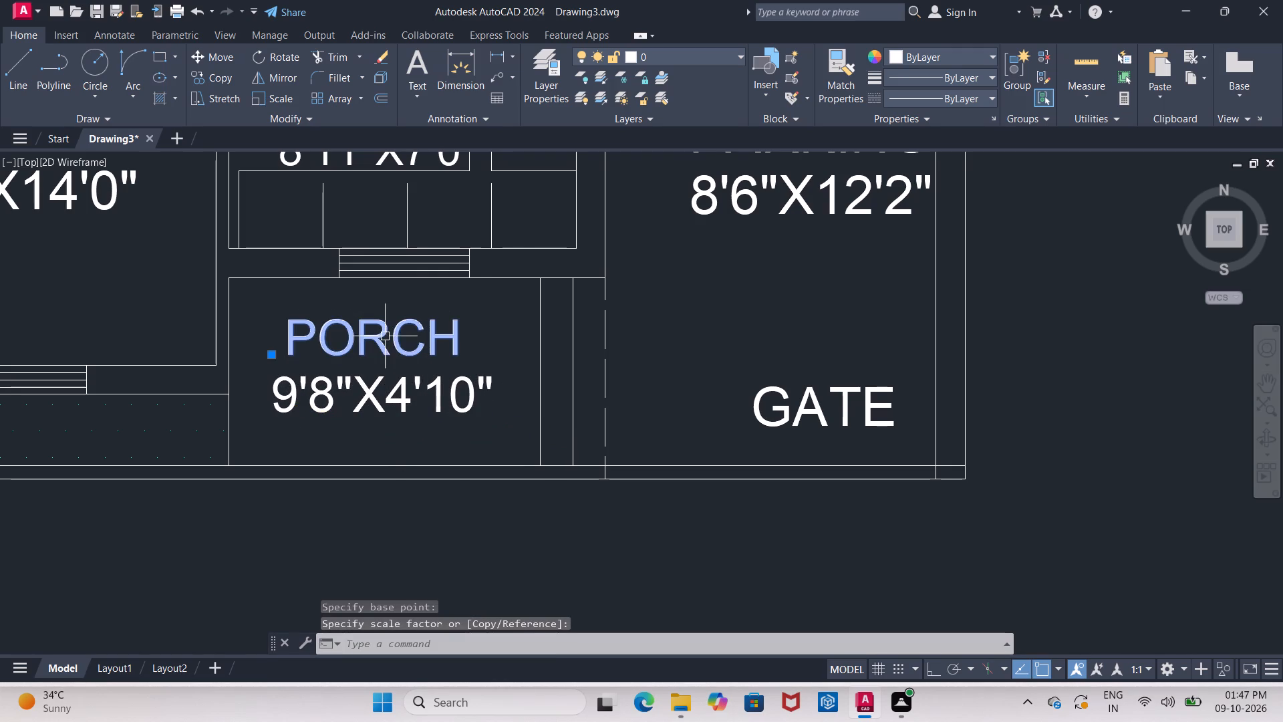
click(386, 412)
click(205, 59)
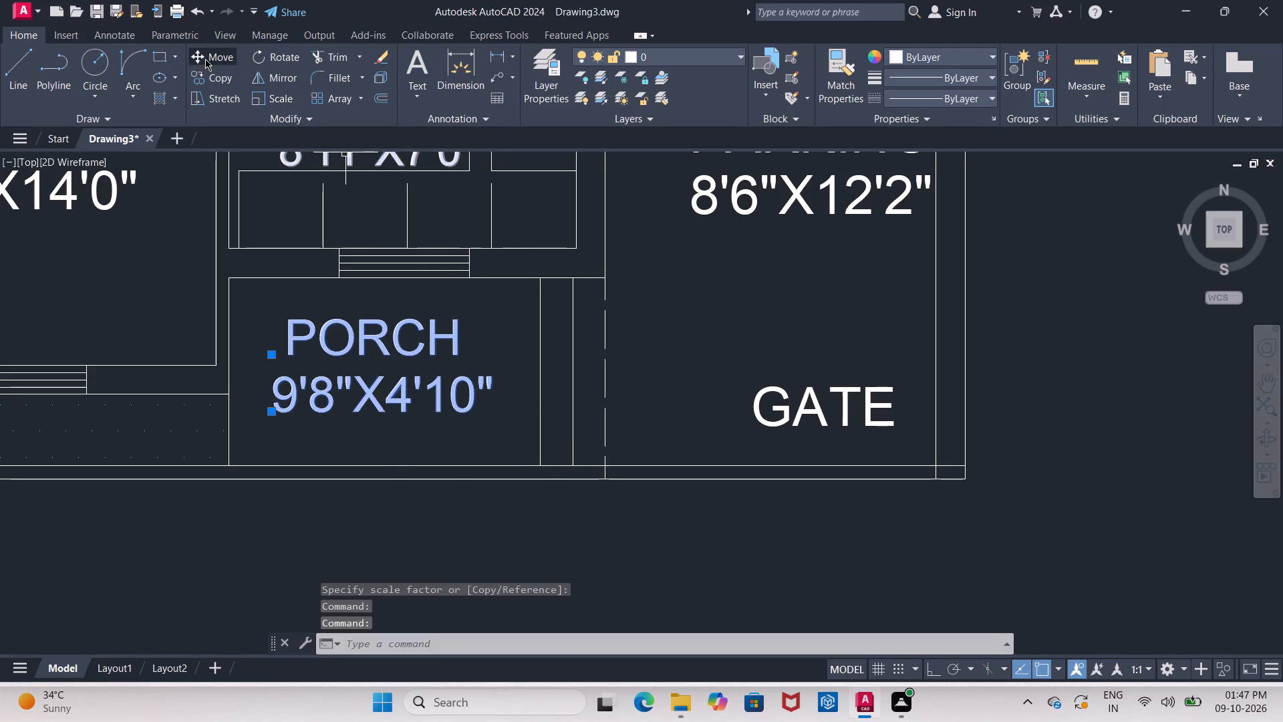
click(370, 382)
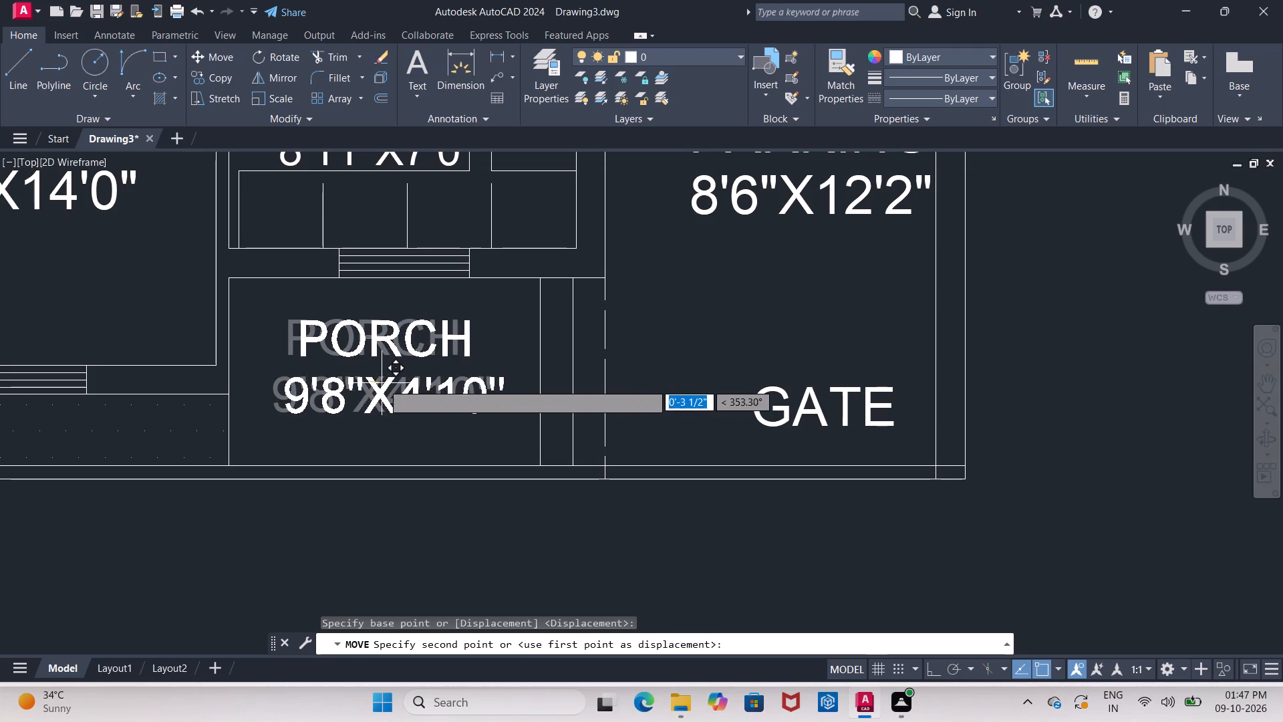
click(387, 378)
Move the GATE label slightly to the left so it sits centred in the parking bay below the PARKING label.
scroll(388, 378, down, 1)
middle_drag(388, 378, 297, 343)
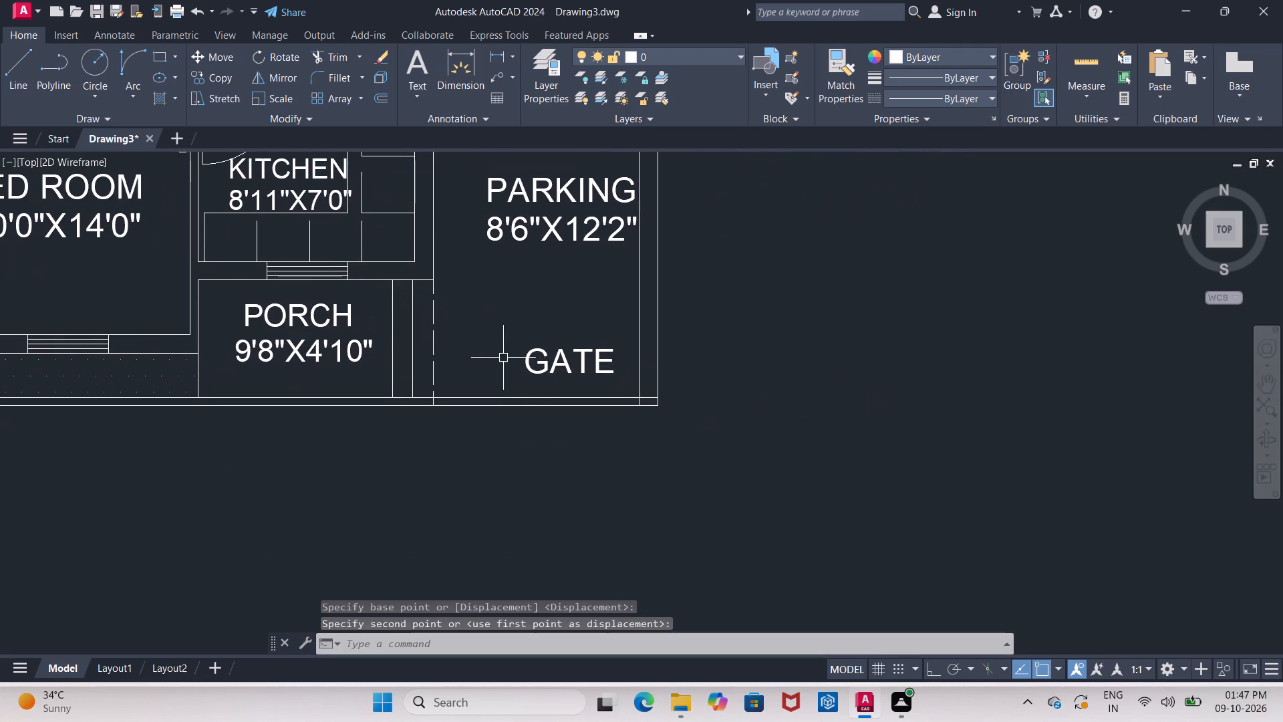
click(547, 364)
scroll(547, 364, down, 2)
middle_drag(547, 364, 514, 364)
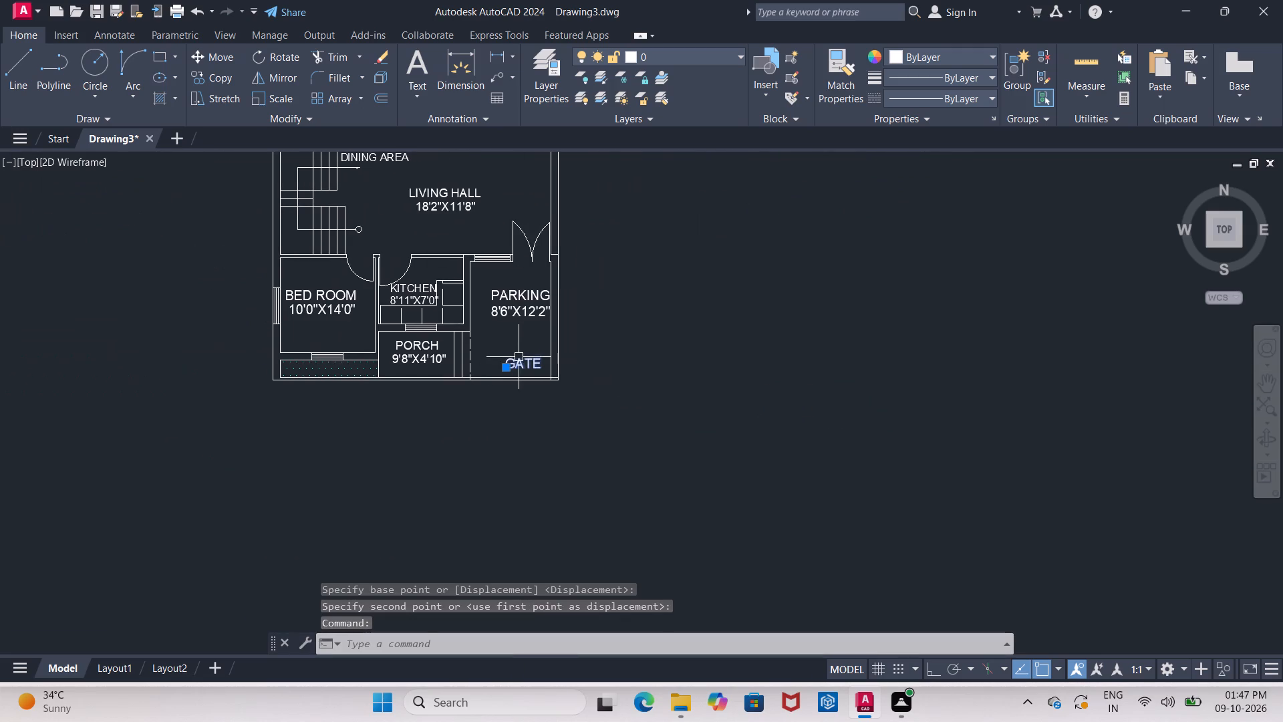
scroll(522, 353, up, 1)
middle_drag(522, 353, 483, 297)
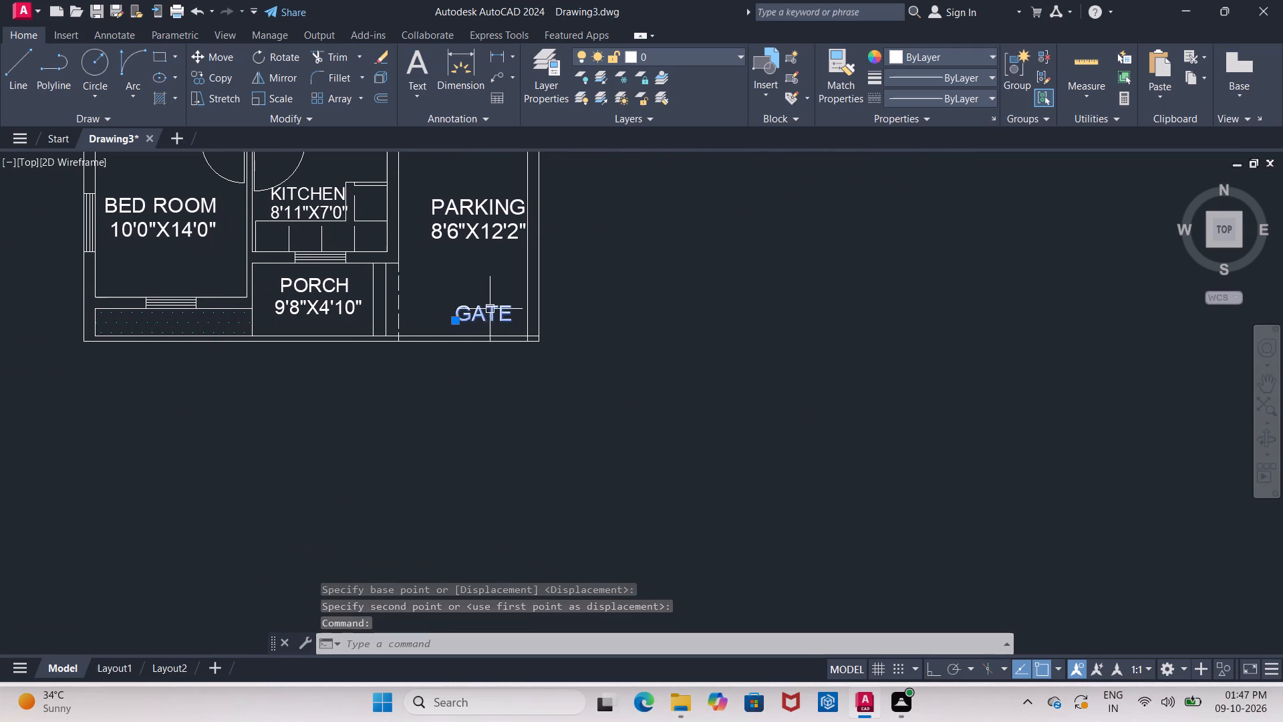
click(223, 55)
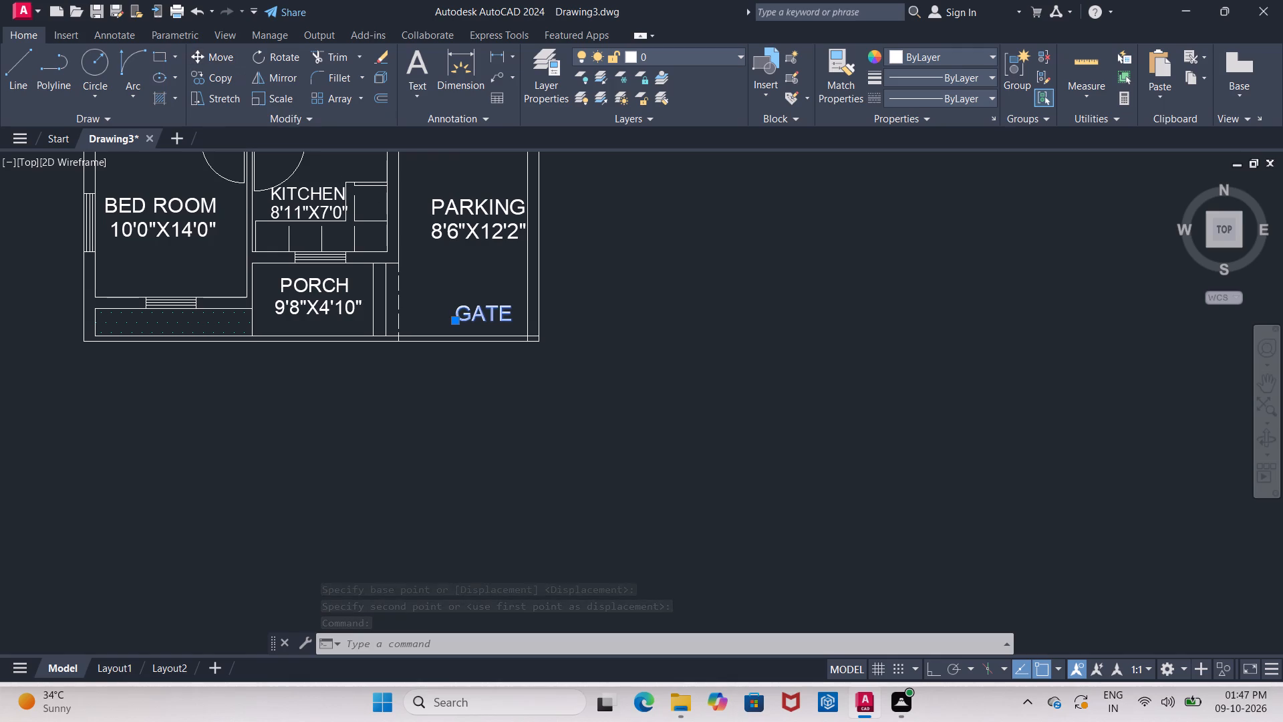
click(490, 317)
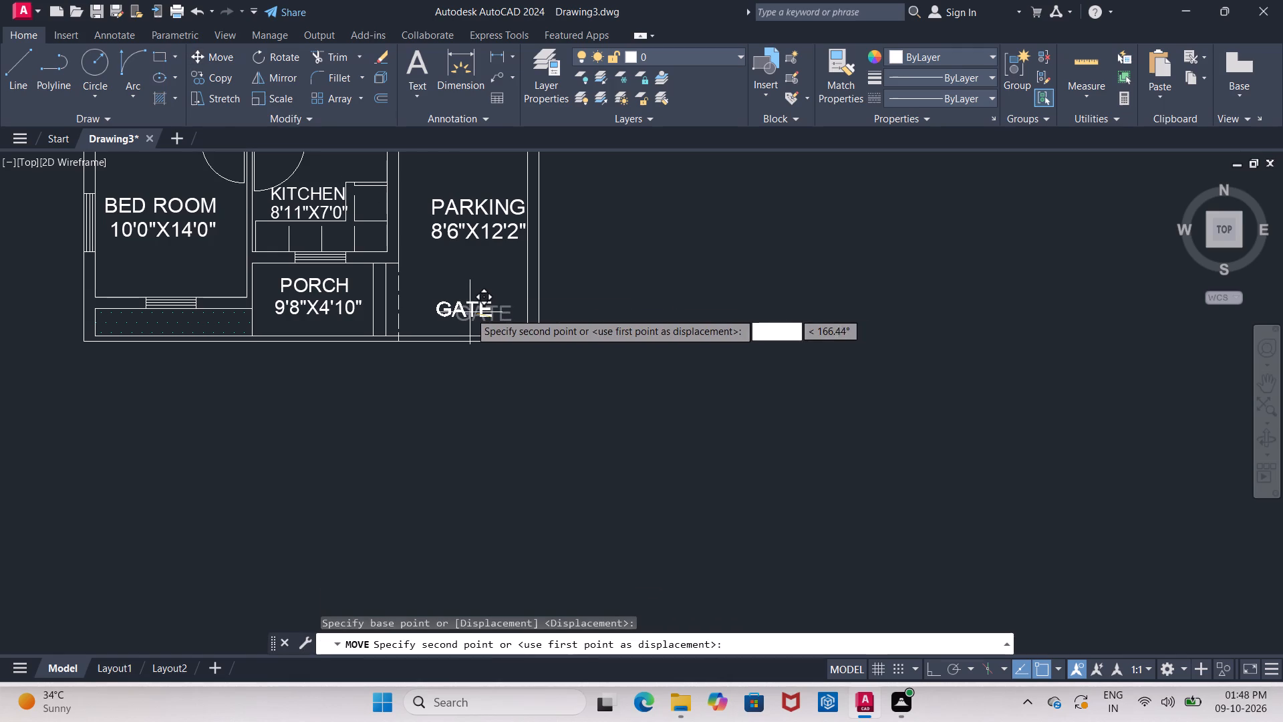
click(470, 312)
Scale the PARKING label and its 8'6"X12'2" dimension line down from their lower-left so they clear the right wall.
middle_drag(470, 310, 473, 267)
scroll(473, 267, up, 1)
middle_drag(473, 267, 466, 345)
scroll(472, 349, down, 1)
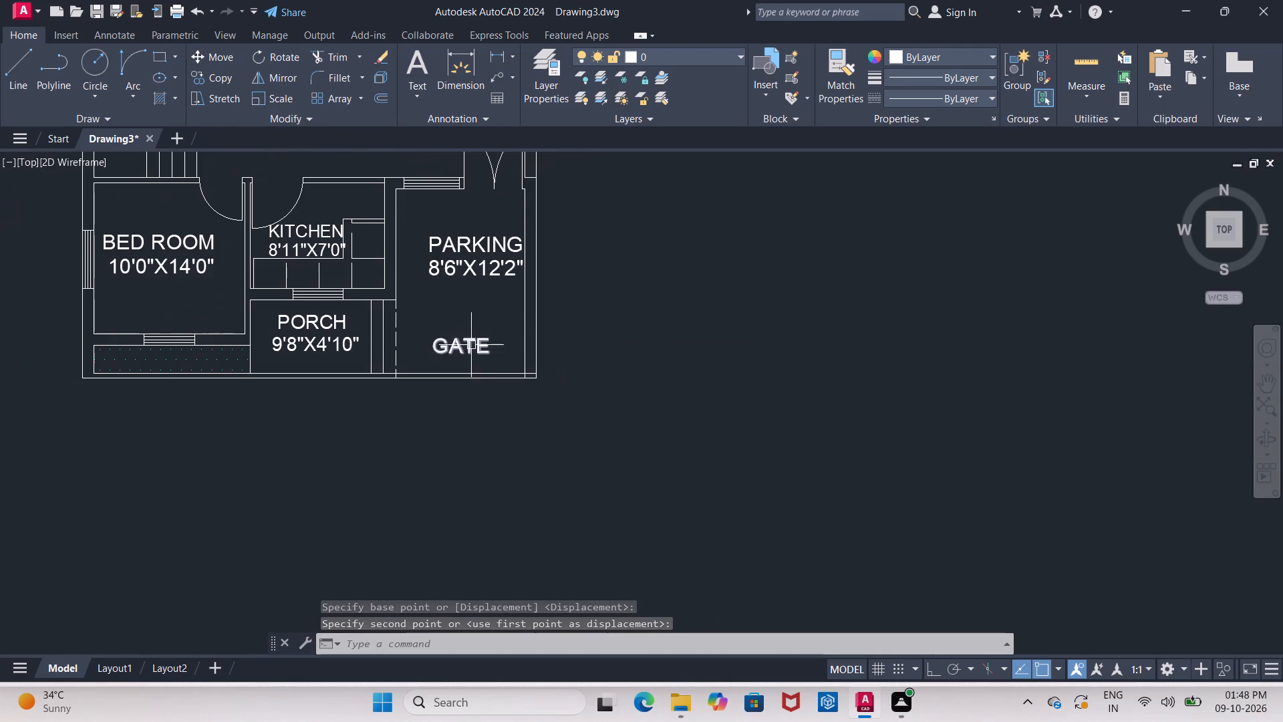
middle_drag(468, 316, 437, 349)
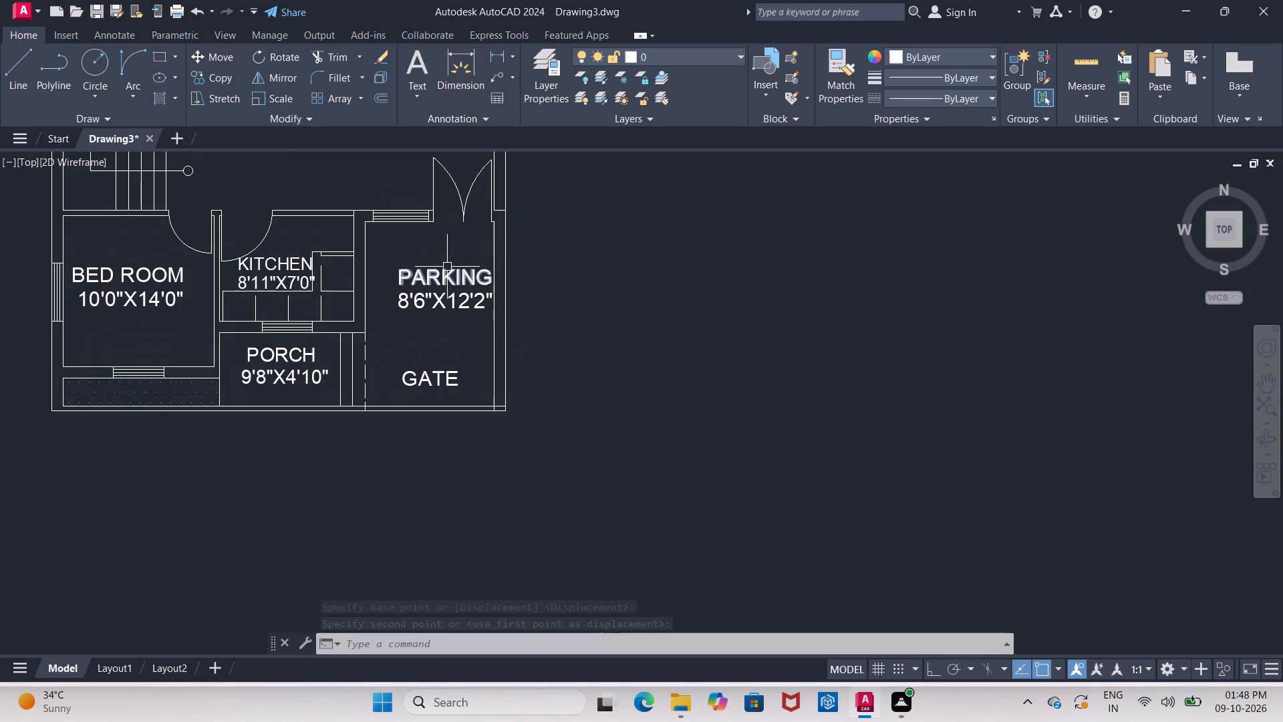
click(442, 271)
click(446, 306)
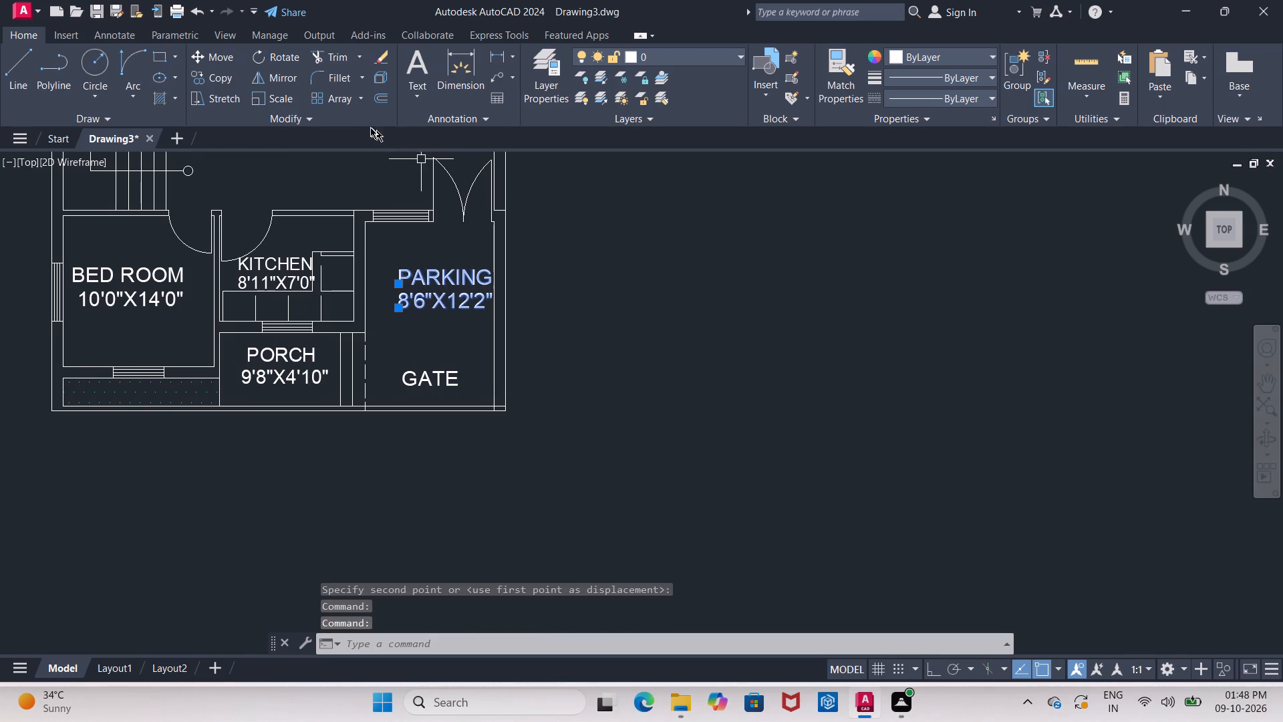
click(267, 96)
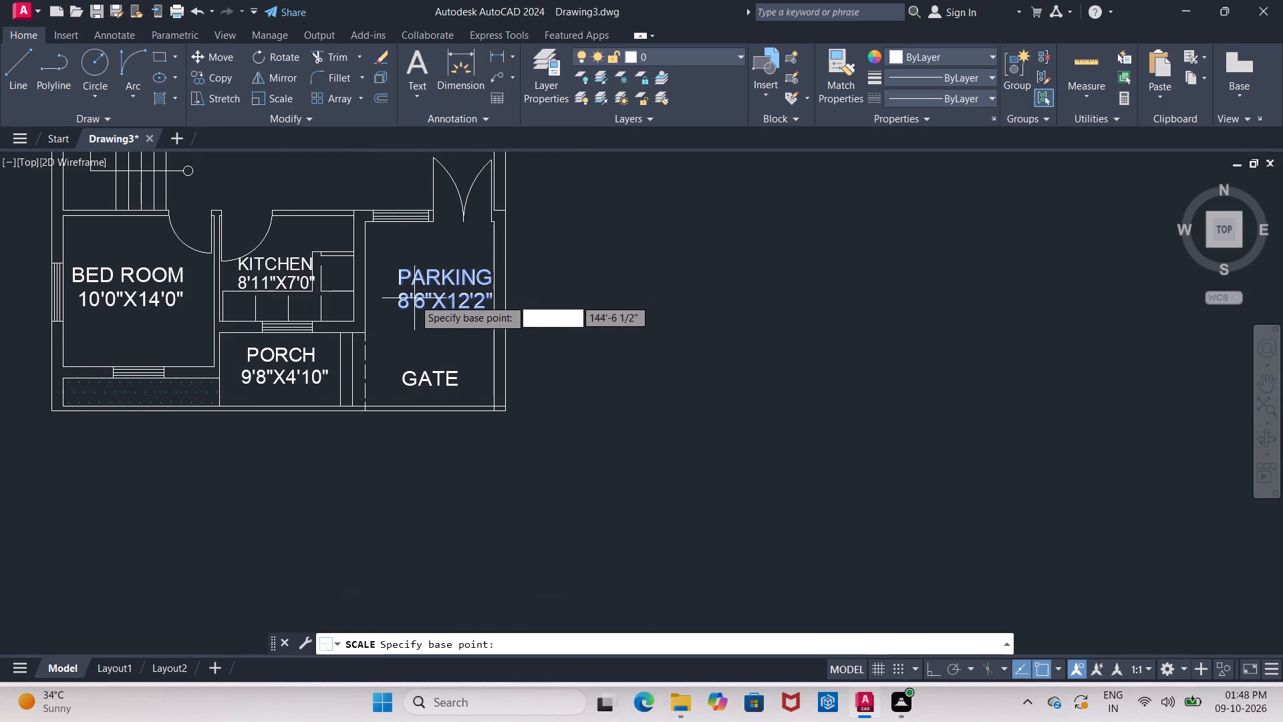
scroll(414, 299, up, 2)
middle_drag(414, 299, 372, 294)
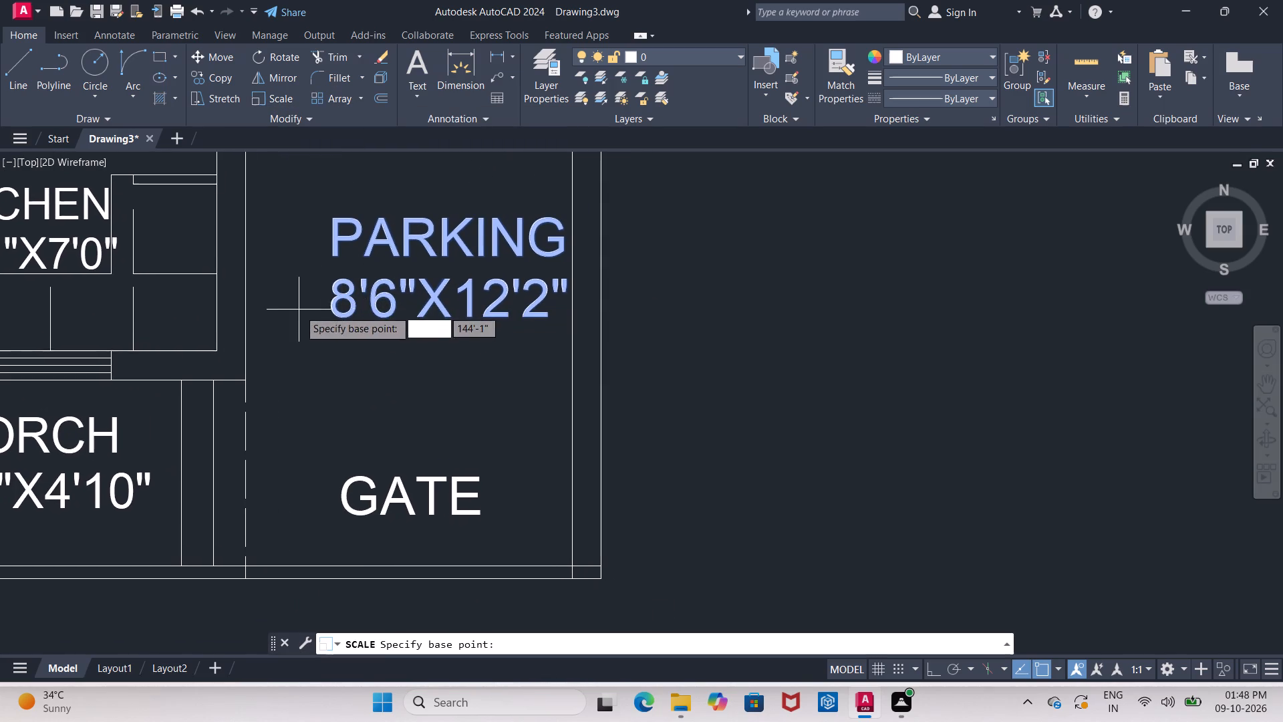
click(323, 308)
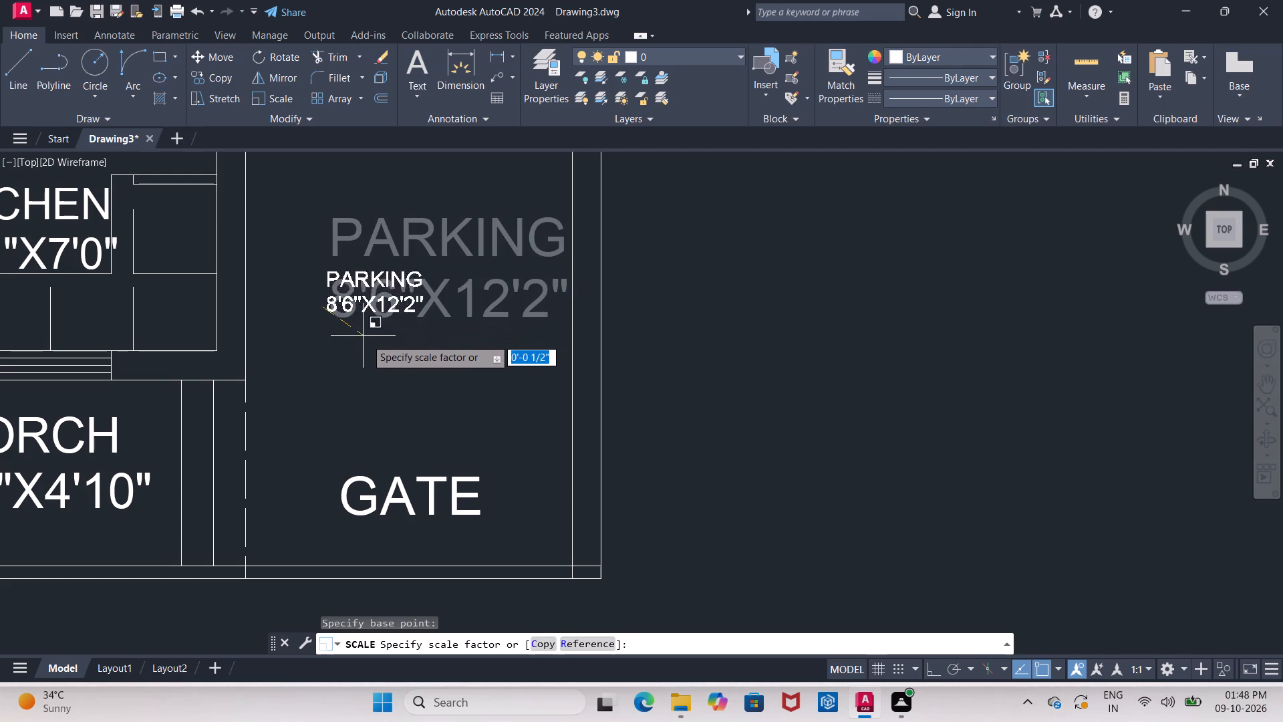
click(403, 361)
Scale the GATE label down from its left end to about the PARKING label's text size.
middle_drag(401, 348, 347, 331)
scroll(354, 331, down, 1)
middle_drag(355, 334, 354, 345)
middle_drag(361, 334, 373, 251)
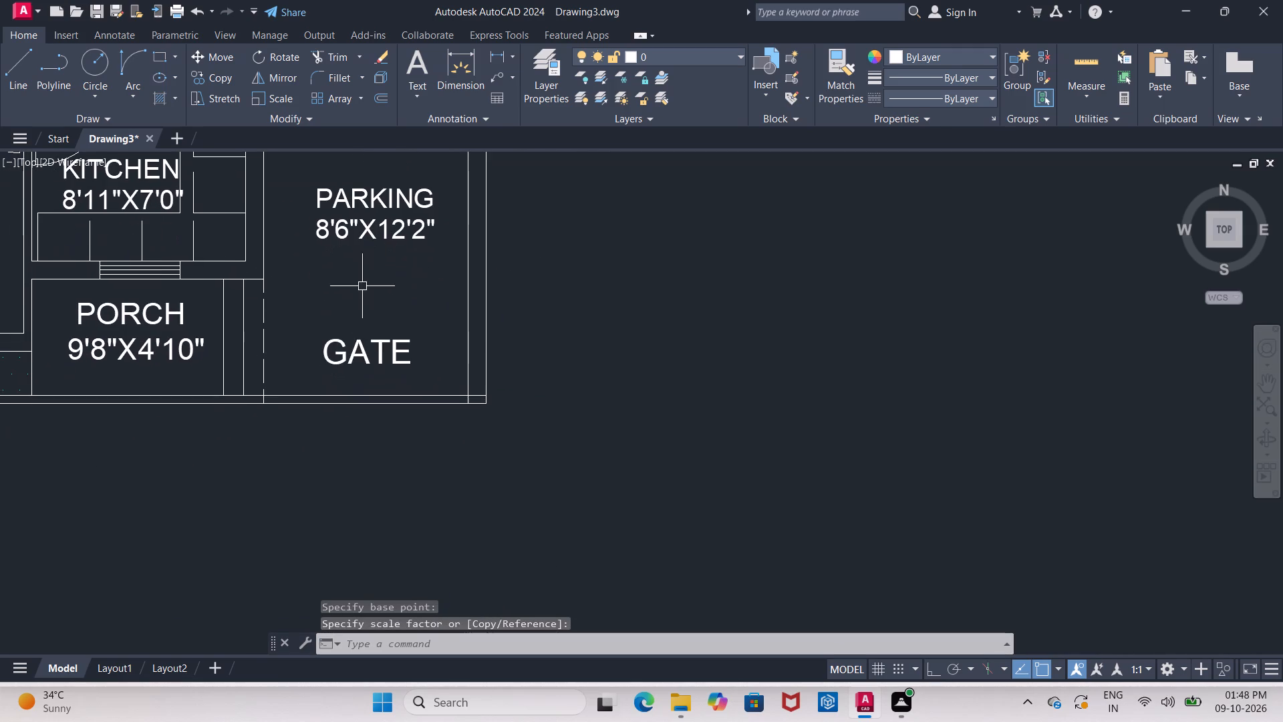
click(355, 356)
click(259, 104)
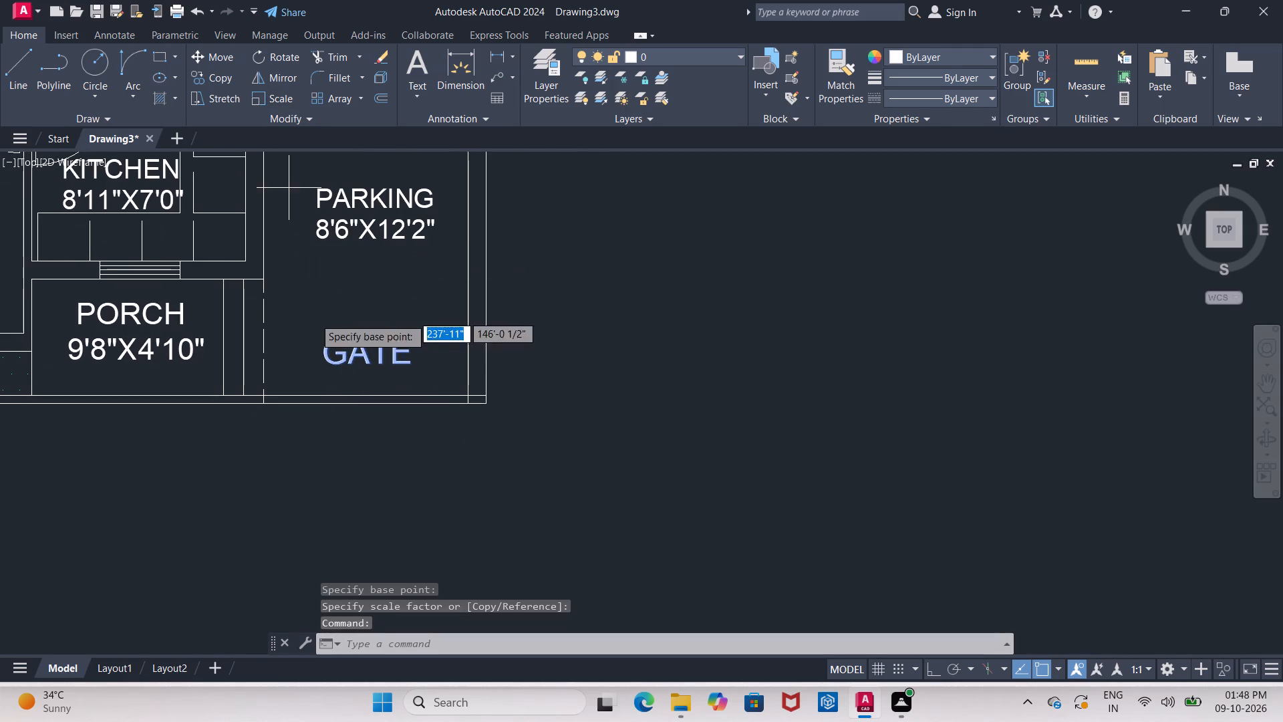
click(320, 354)
click(351, 370)
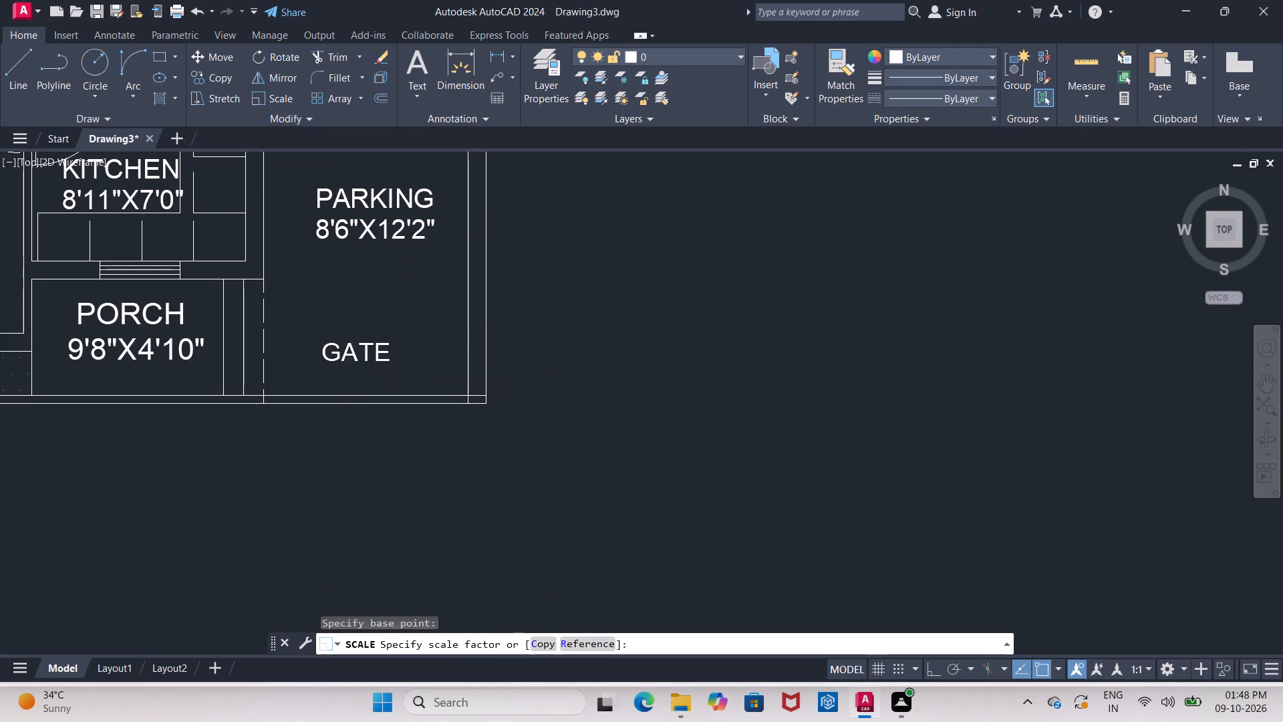
Move the GATE label down and slightly right so it sits just above the parking bay's bottom wall line.
middle_drag(358, 357, 370, 304)
middle_drag(360, 307, 343, 320)
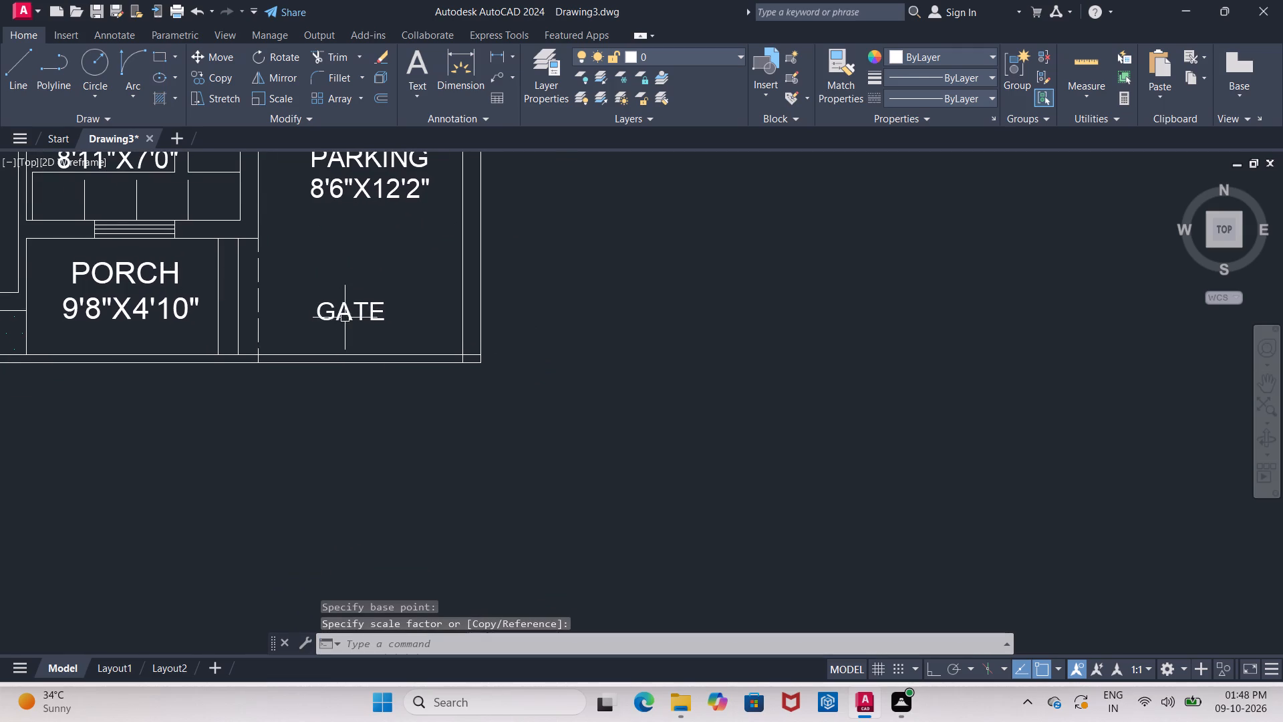
click(345, 314)
click(235, 56)
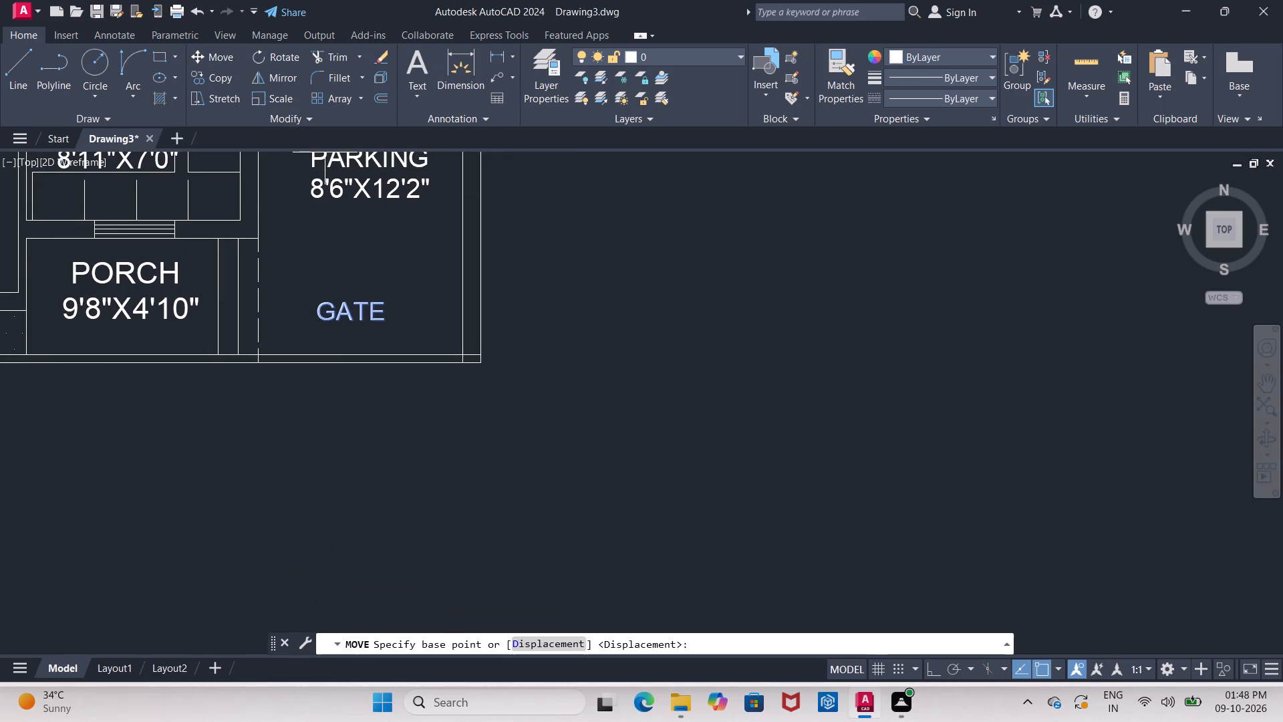
click(342, 307)
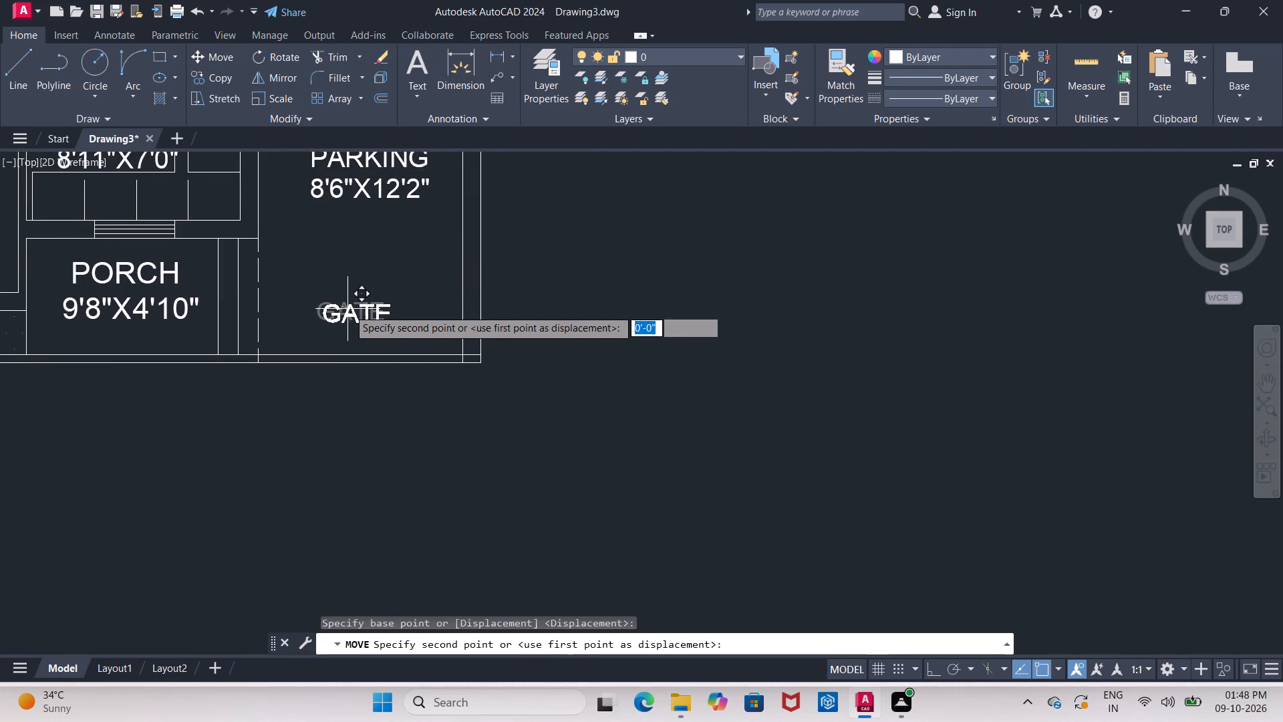
scroll(355, 312, up, 2)
middle_drag(355, 312, 352, 302)
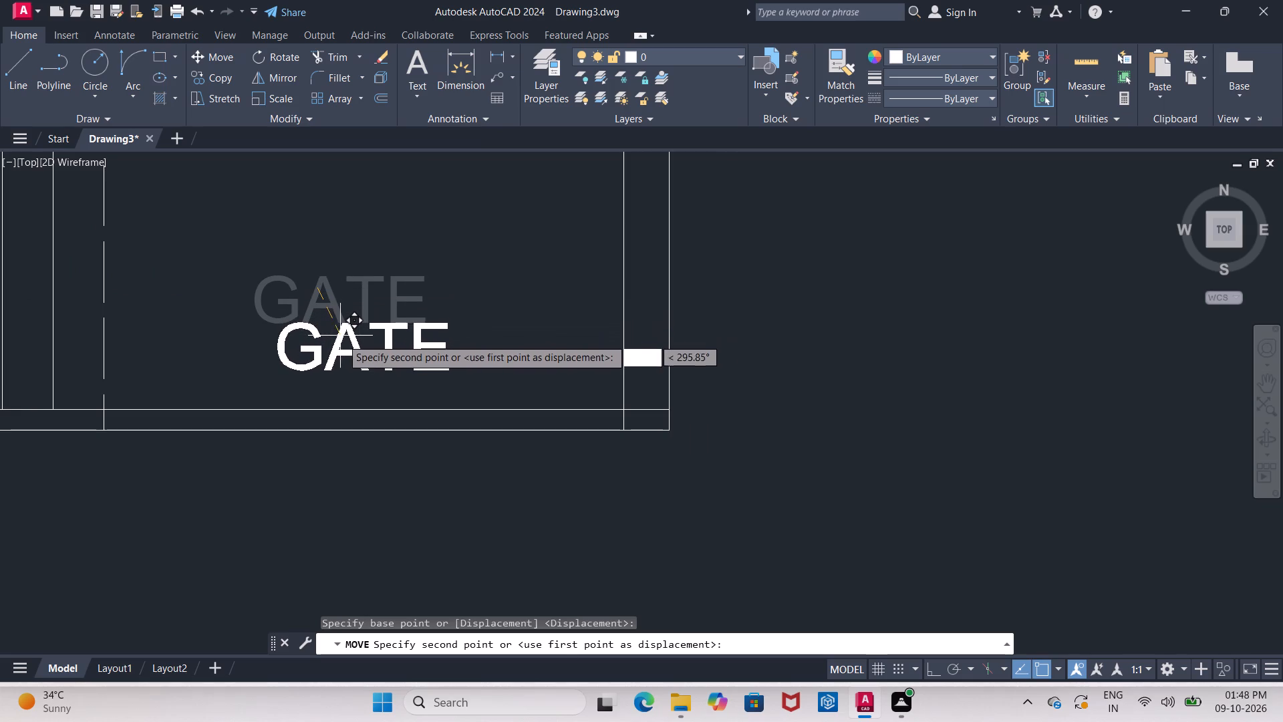
click(341, 352)
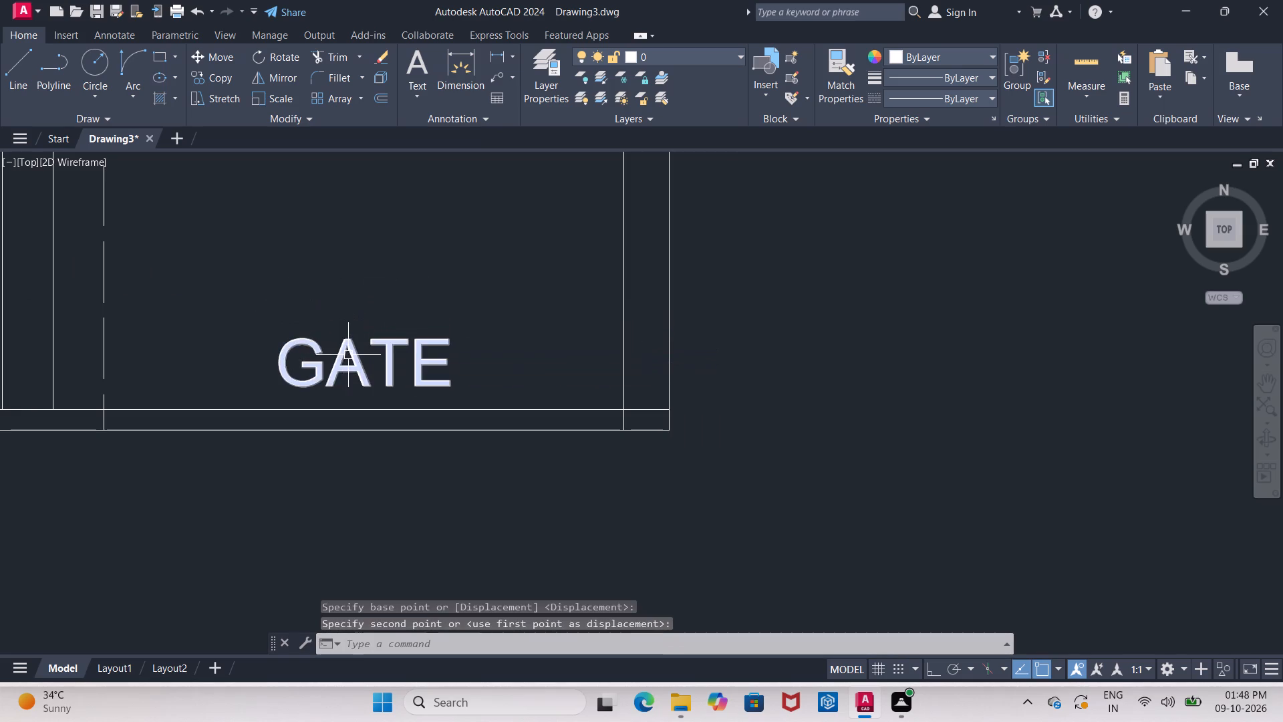
Copy the GATE label up to just below the double door at the top of the parking bay.
click(348, 355)
click(222, 76)
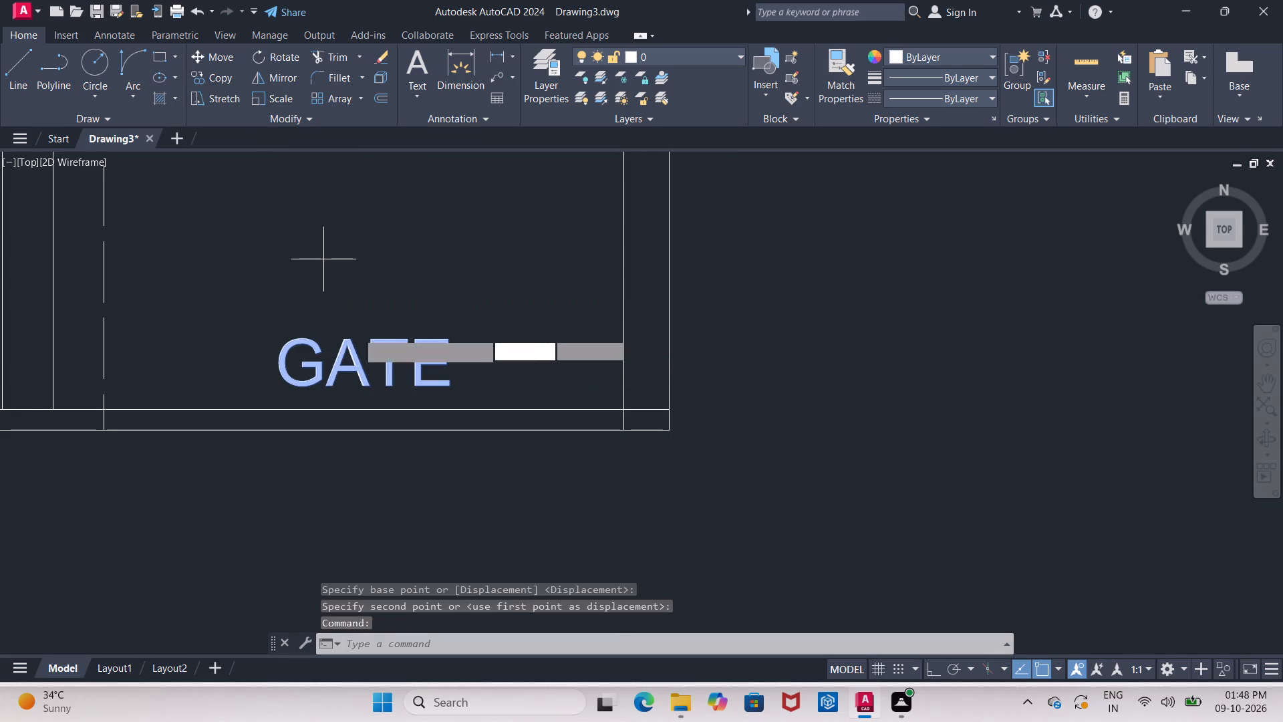
click(354, 362)
middle_drag(362, 239, 352, 325)
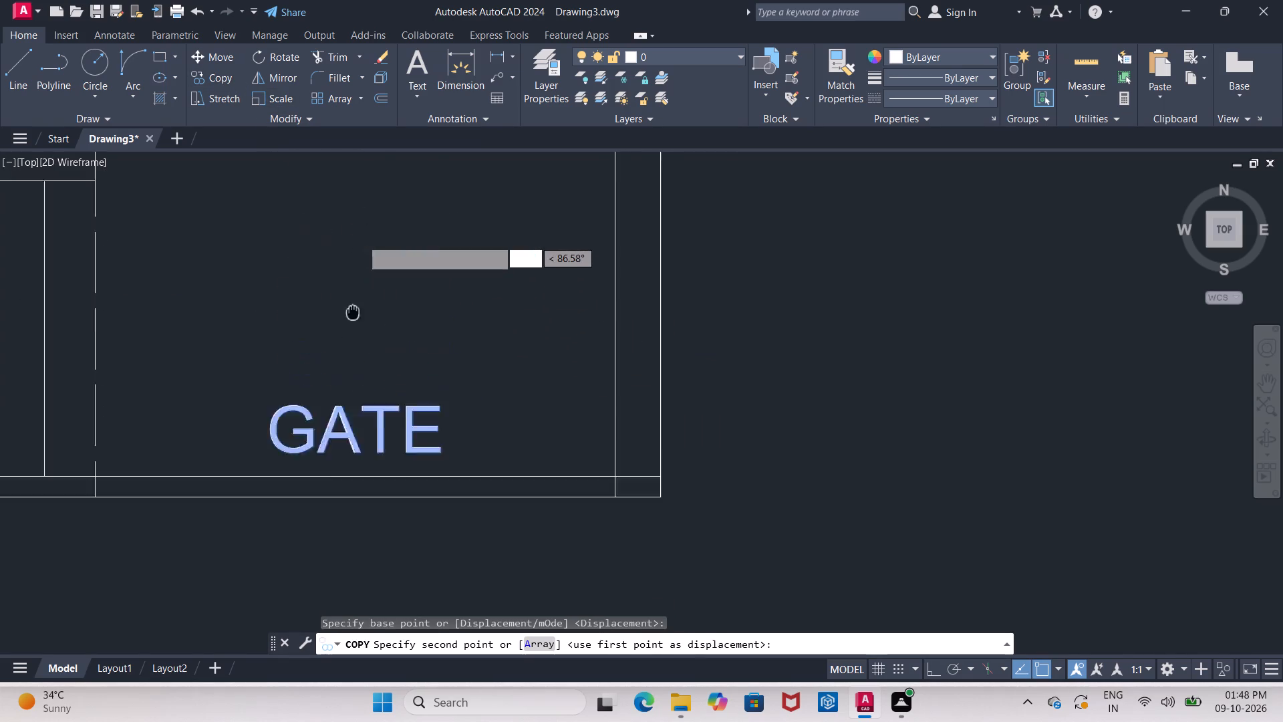
middle_drag(352, 325, 351, 437)
scroll(355, 420, down, 4)
scroll(390, 323, up, 3)
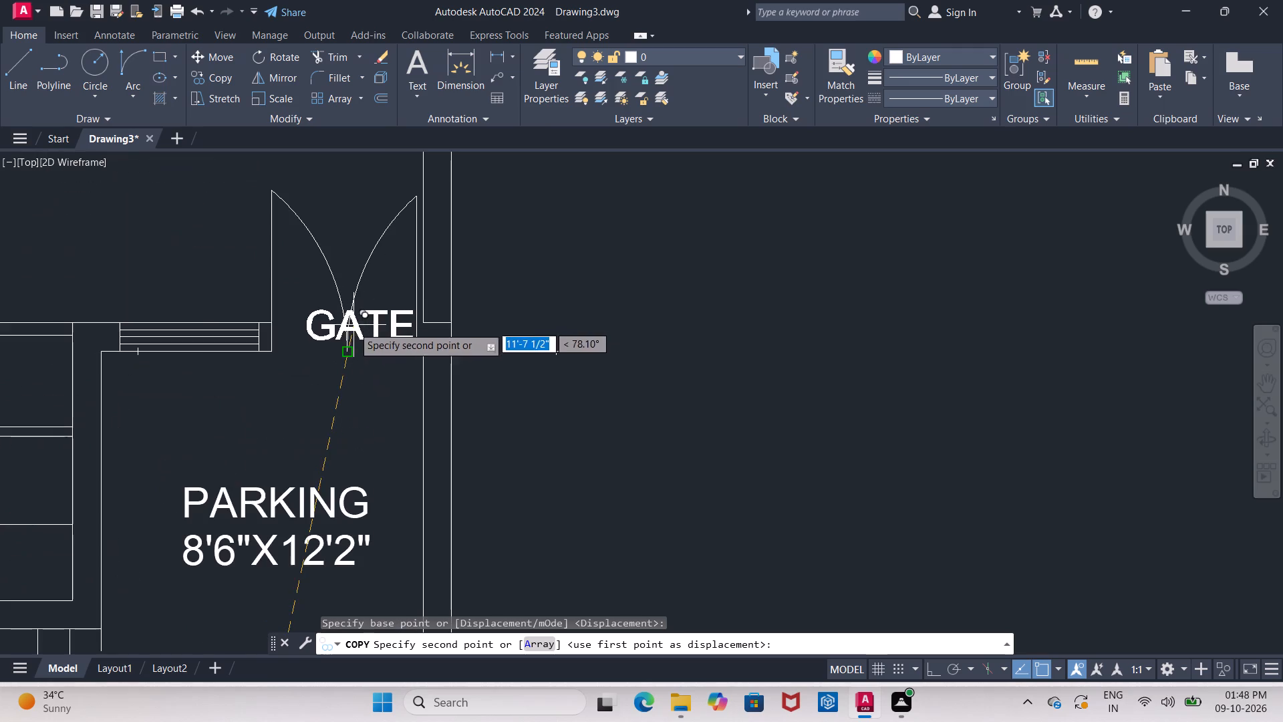
click(321, 384)
key(Escape)
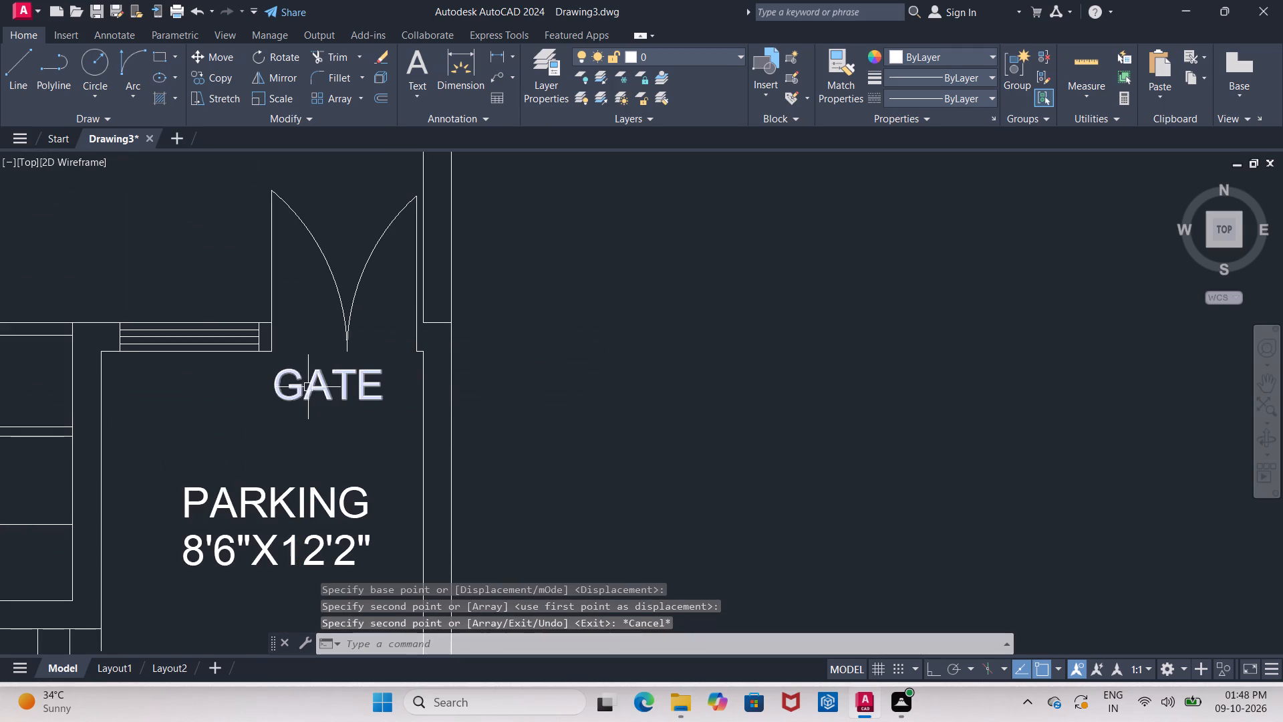
Change the copied label below the double door to read ENTRY.
triple_click(307, 385)
click(308, 385)
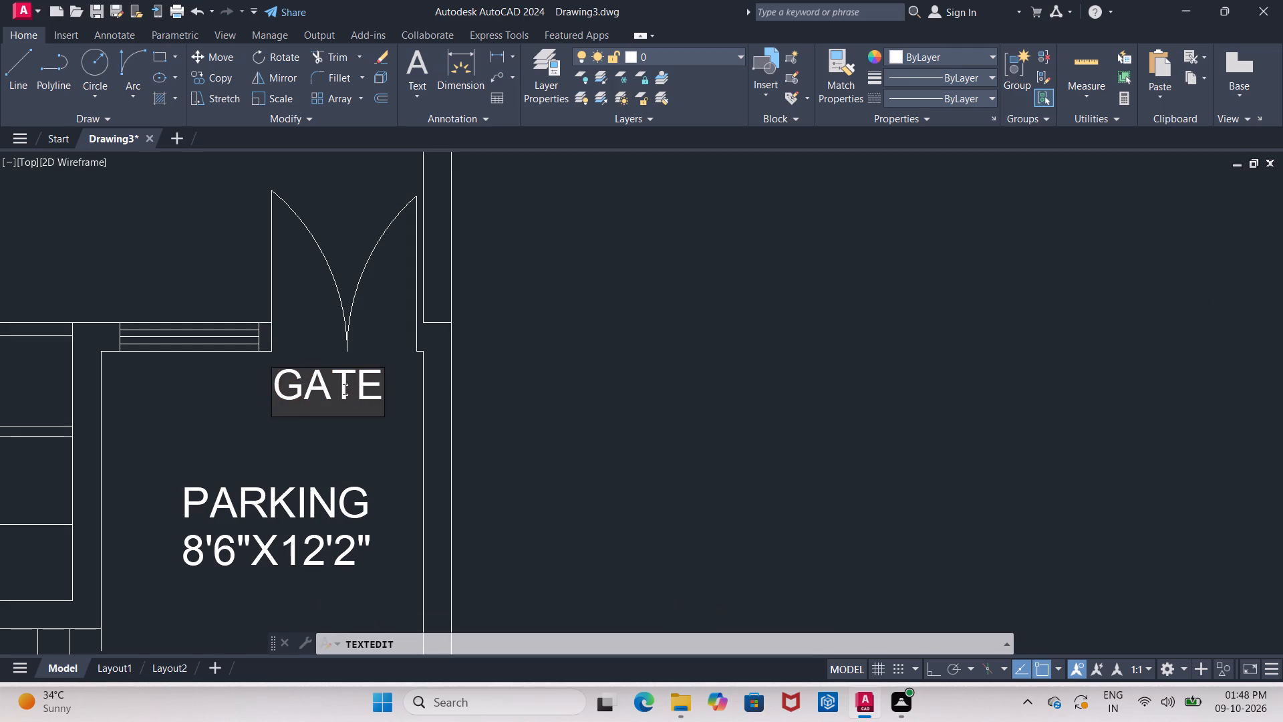
key(BackSpace)
key(e)
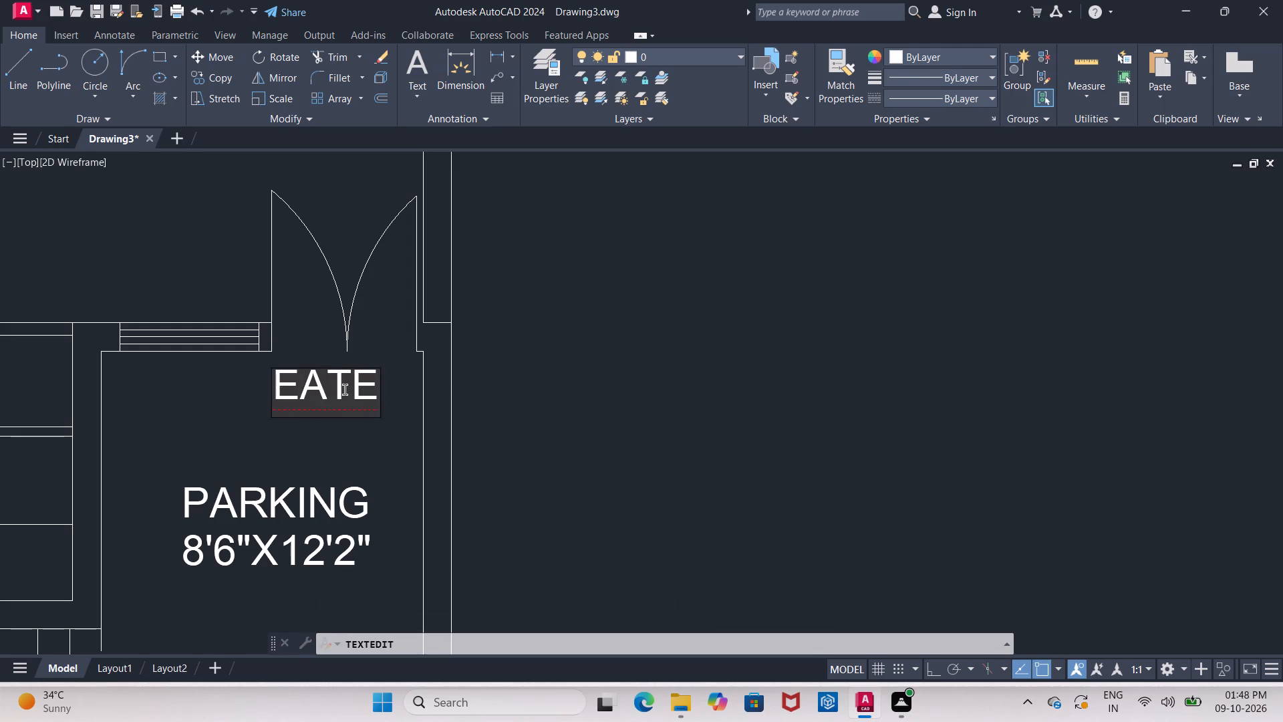
click(345, 390)
key(BackSpace)
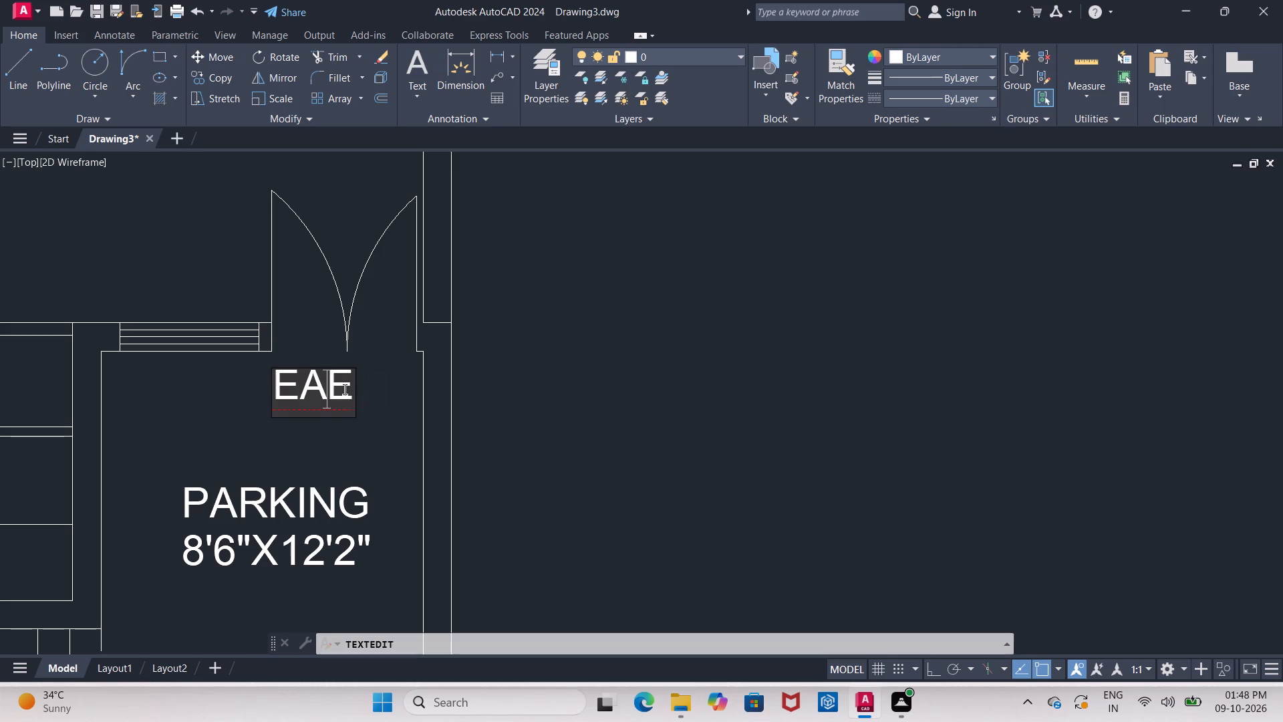
key(BackSpace)
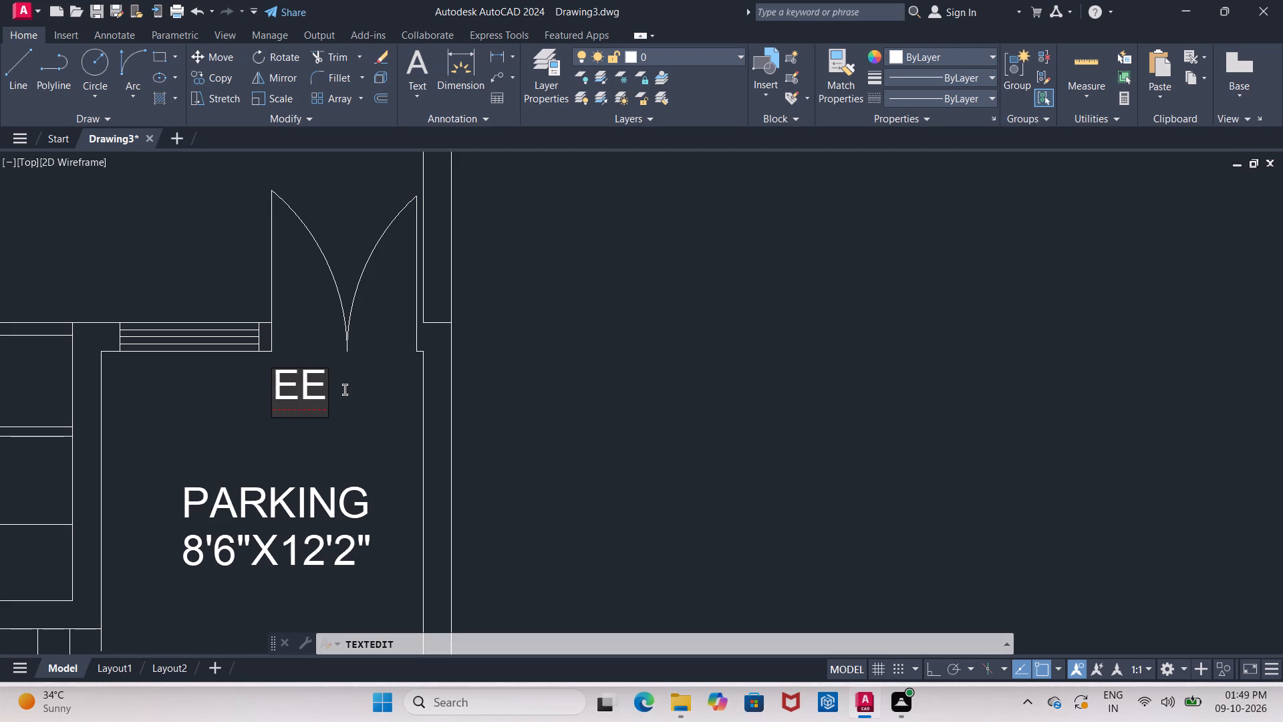
key(n)
key(t)
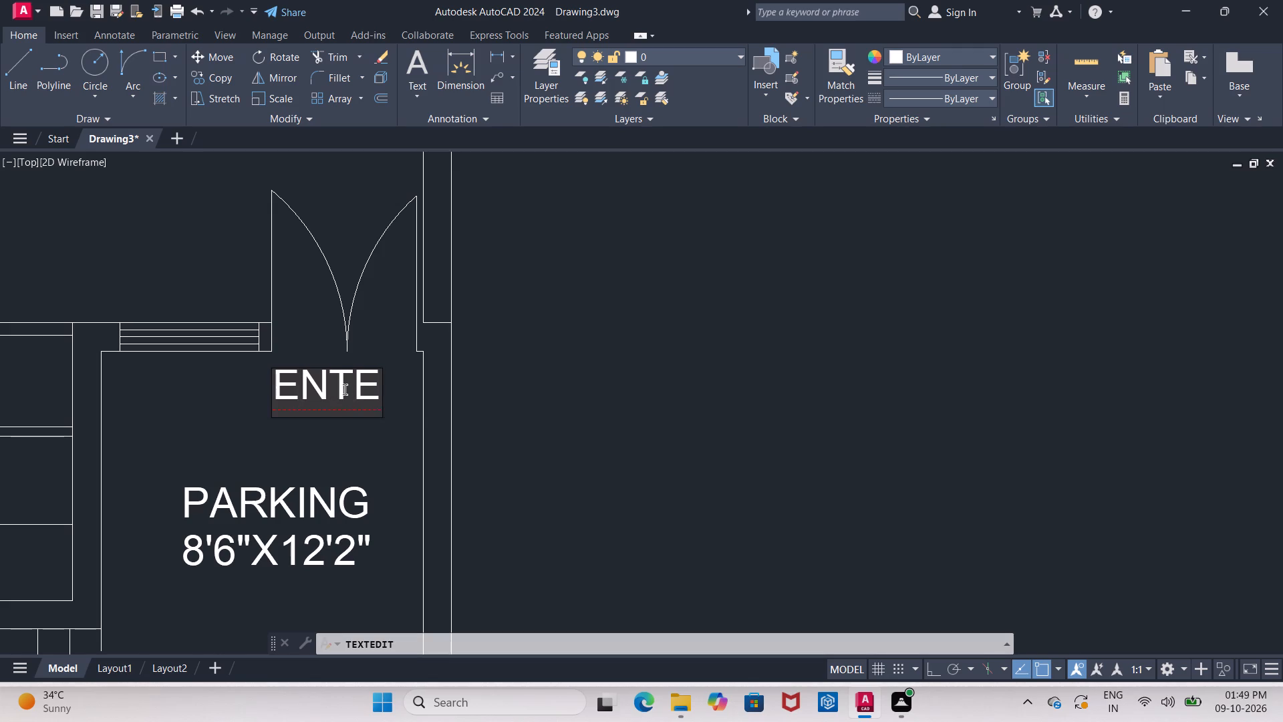
text(RY)
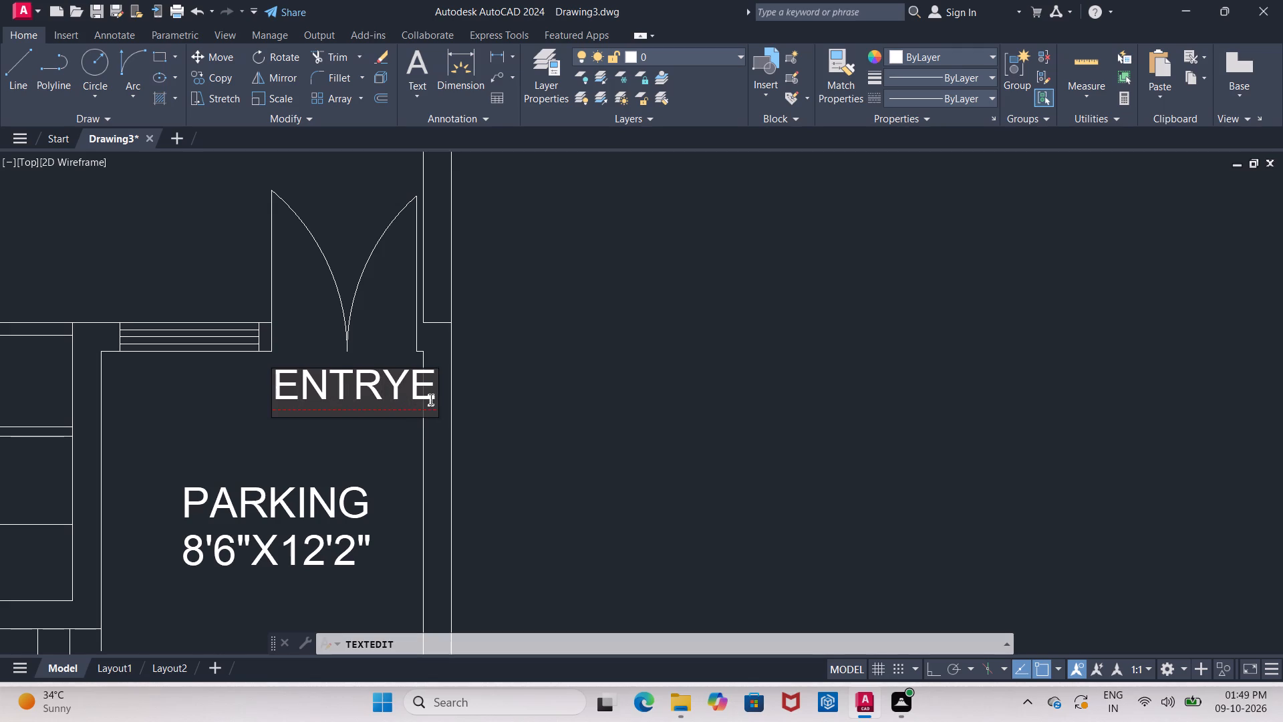
click(430, 400)
key(BackSpace)
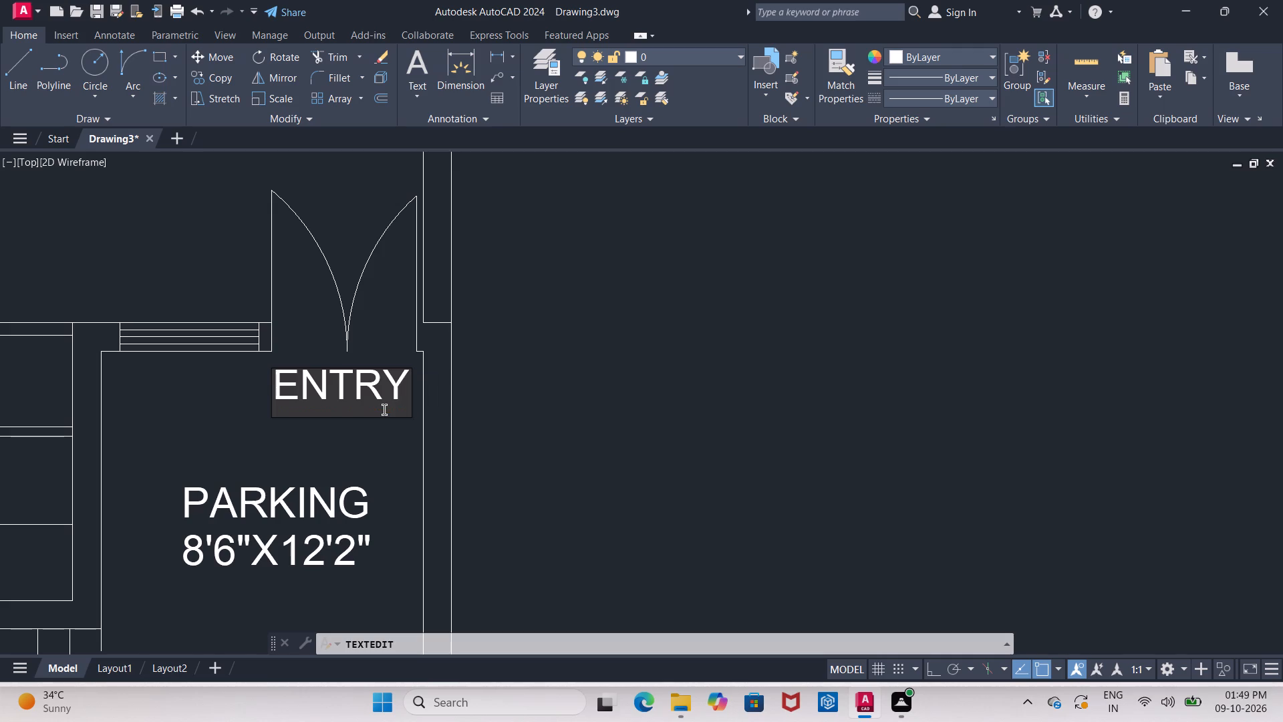
click(600, 385)
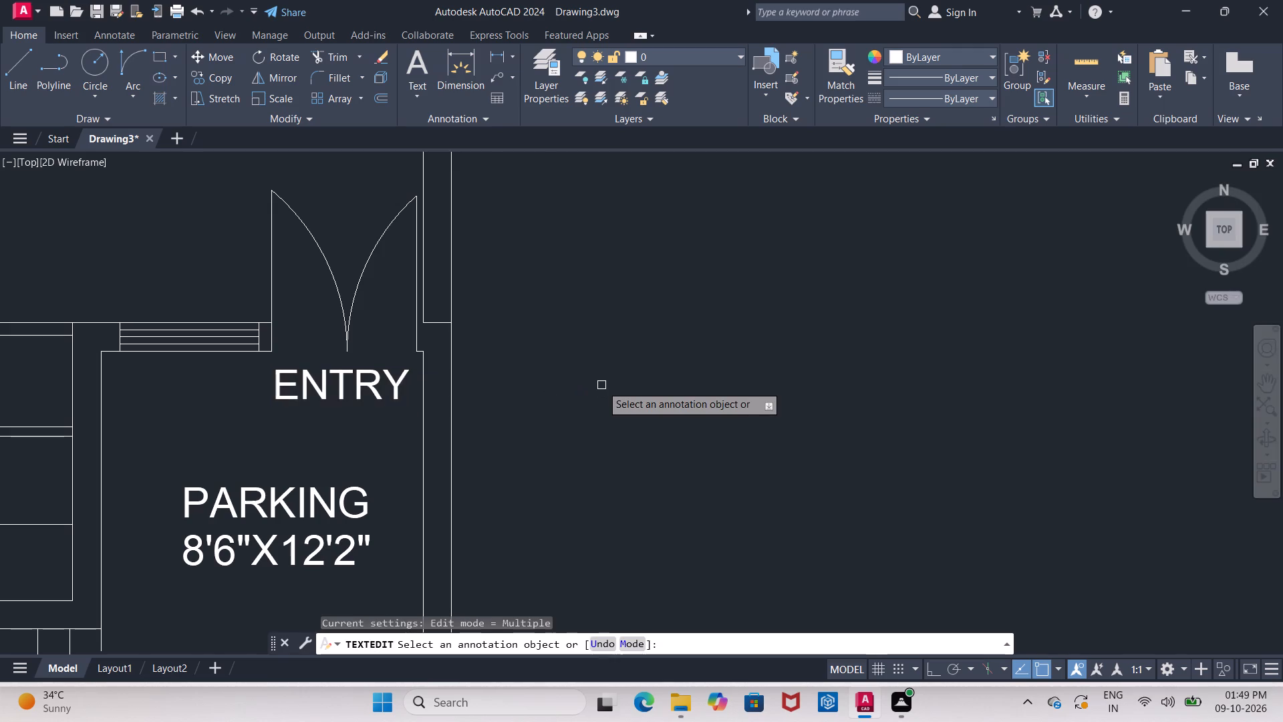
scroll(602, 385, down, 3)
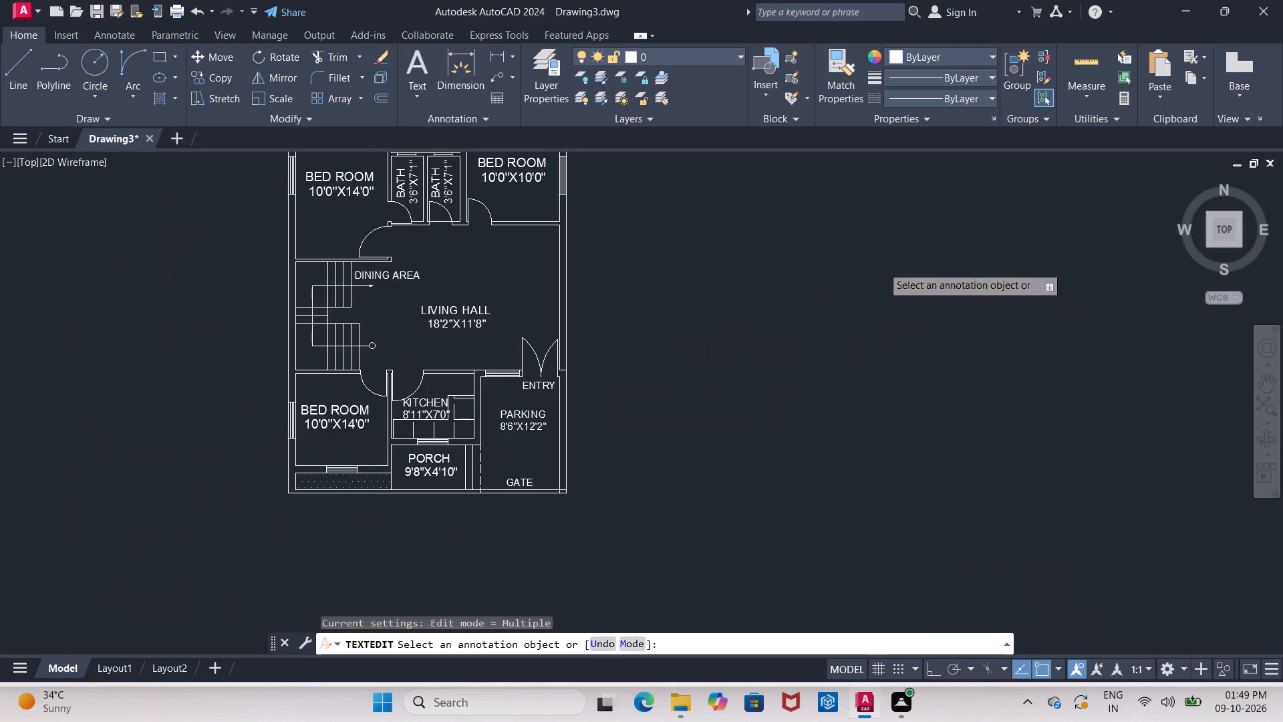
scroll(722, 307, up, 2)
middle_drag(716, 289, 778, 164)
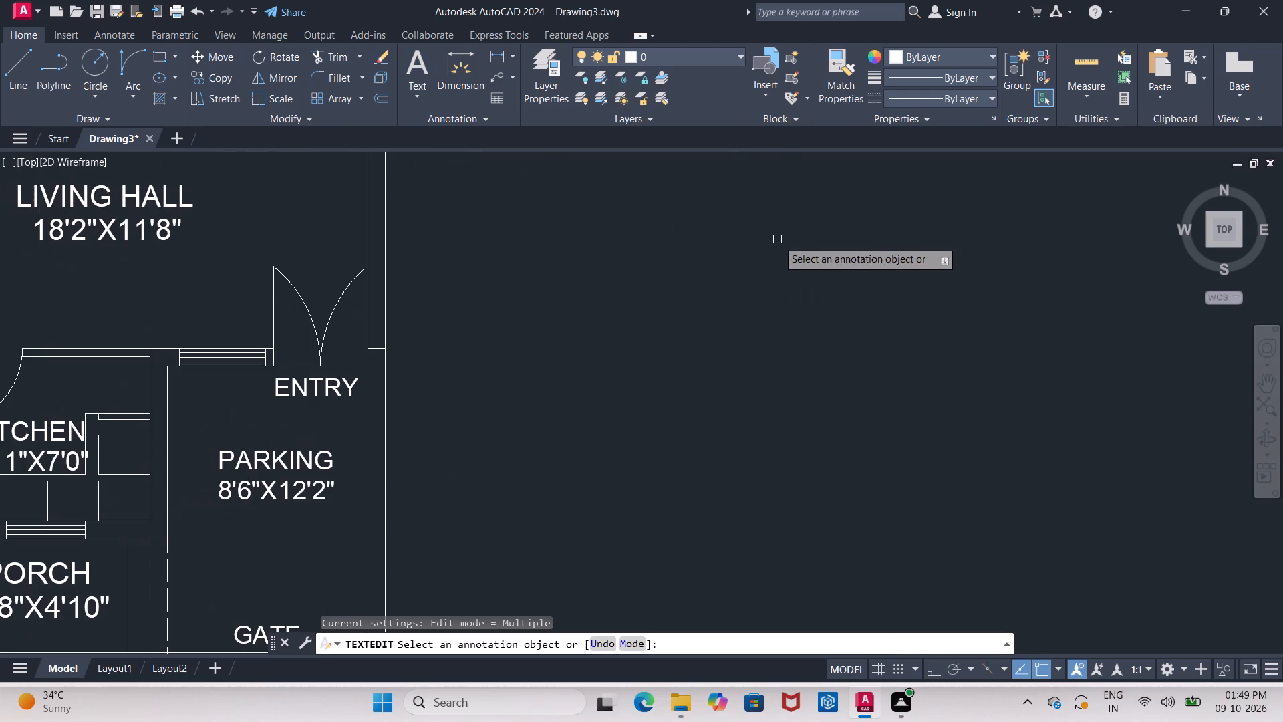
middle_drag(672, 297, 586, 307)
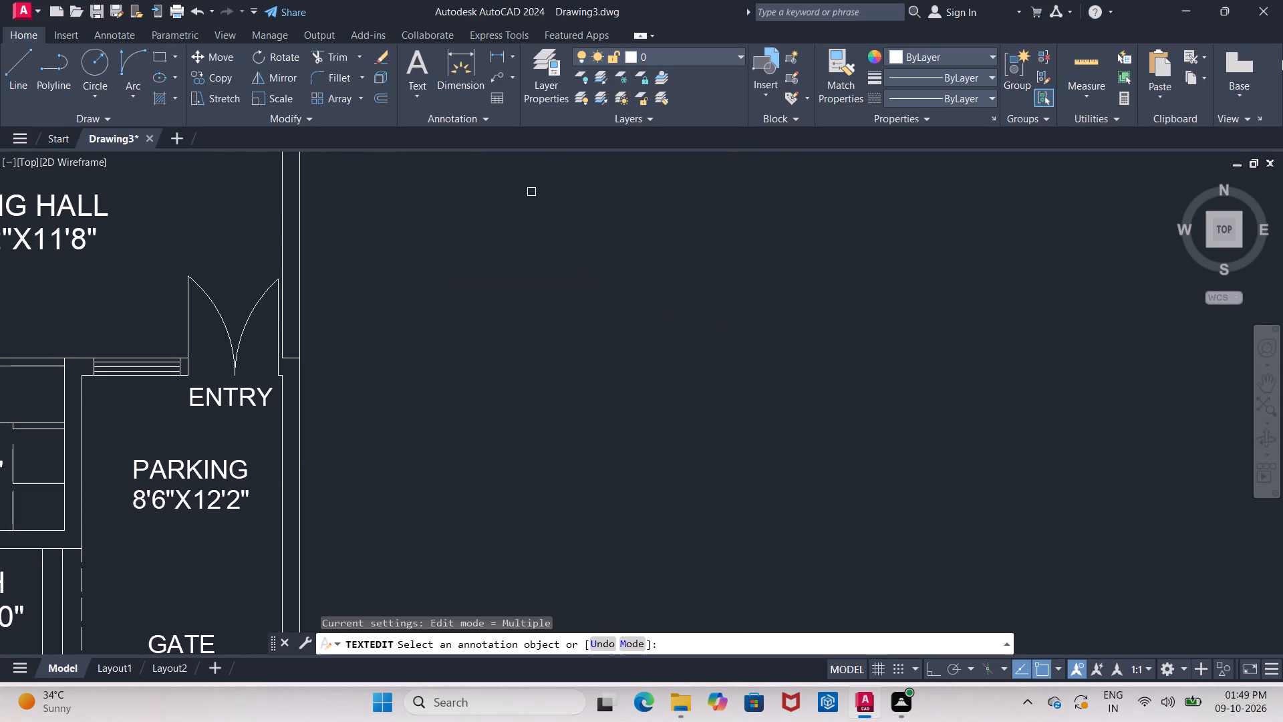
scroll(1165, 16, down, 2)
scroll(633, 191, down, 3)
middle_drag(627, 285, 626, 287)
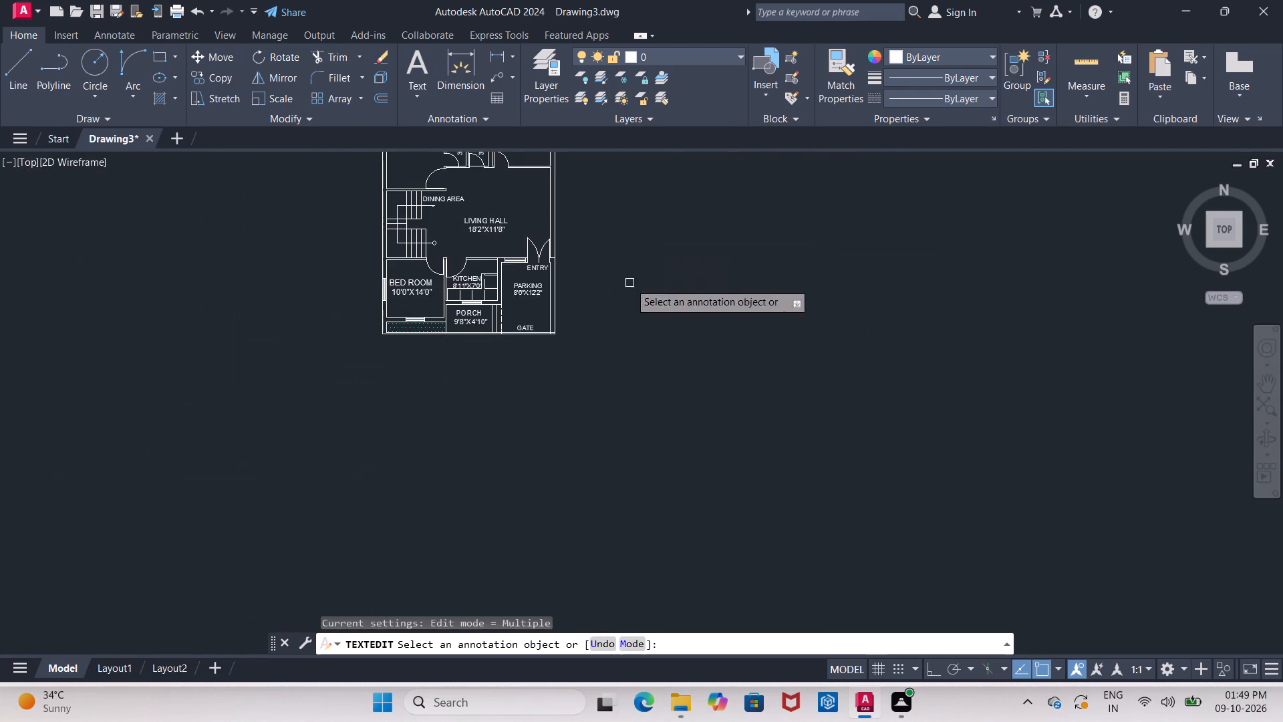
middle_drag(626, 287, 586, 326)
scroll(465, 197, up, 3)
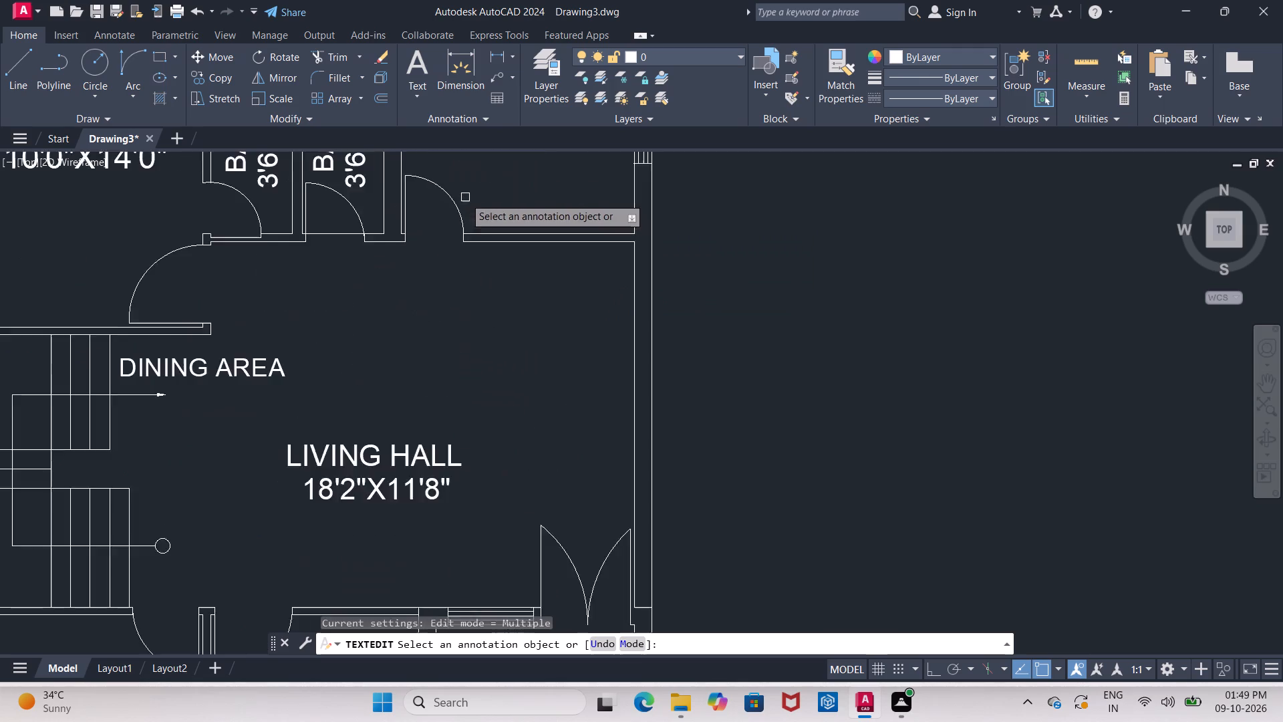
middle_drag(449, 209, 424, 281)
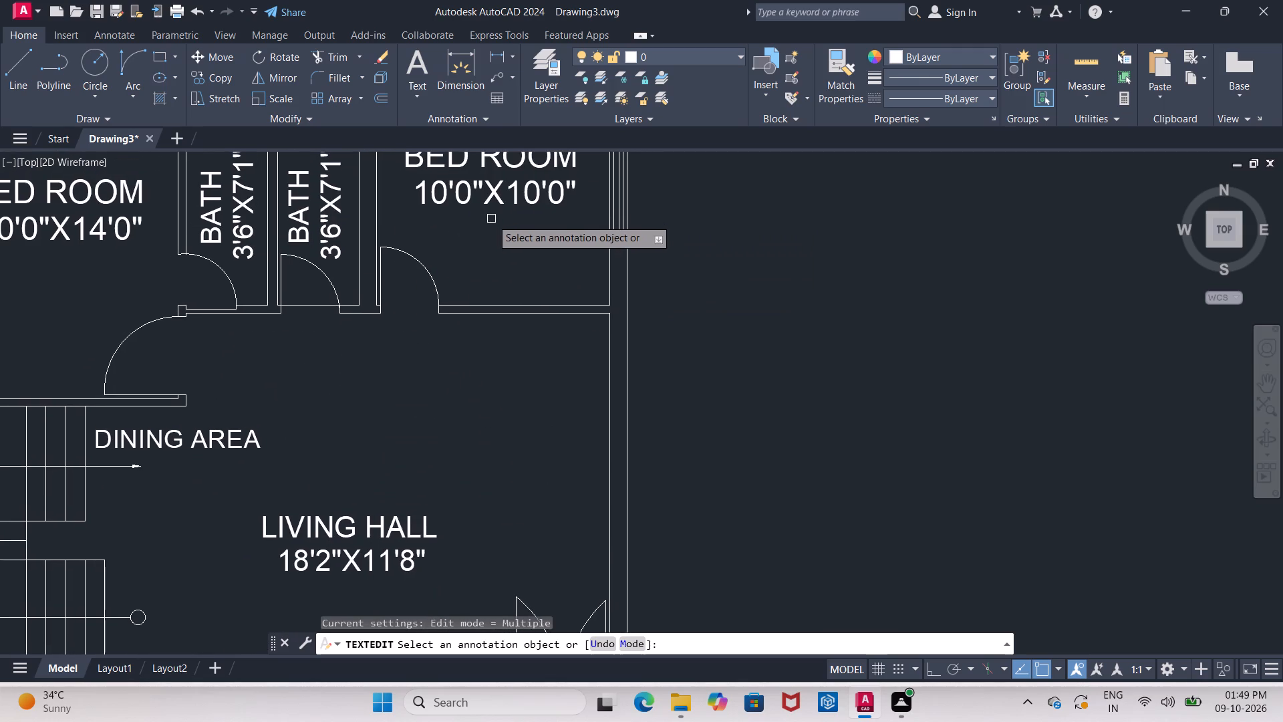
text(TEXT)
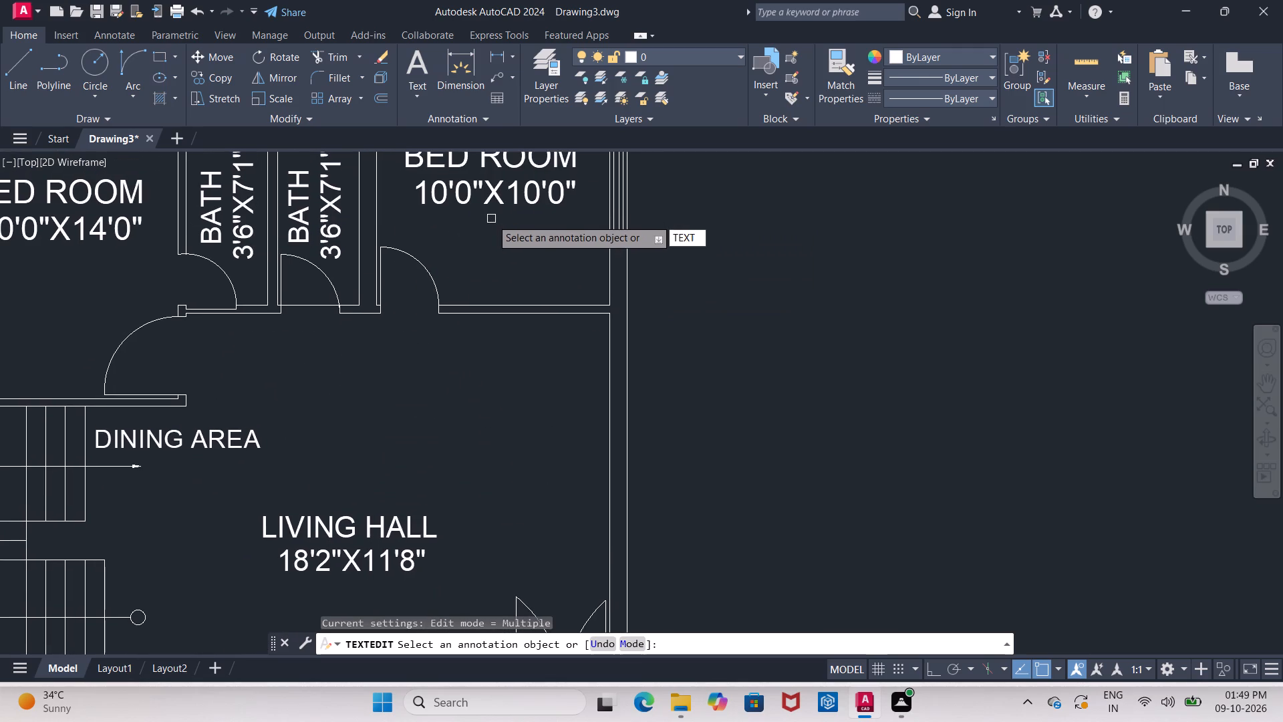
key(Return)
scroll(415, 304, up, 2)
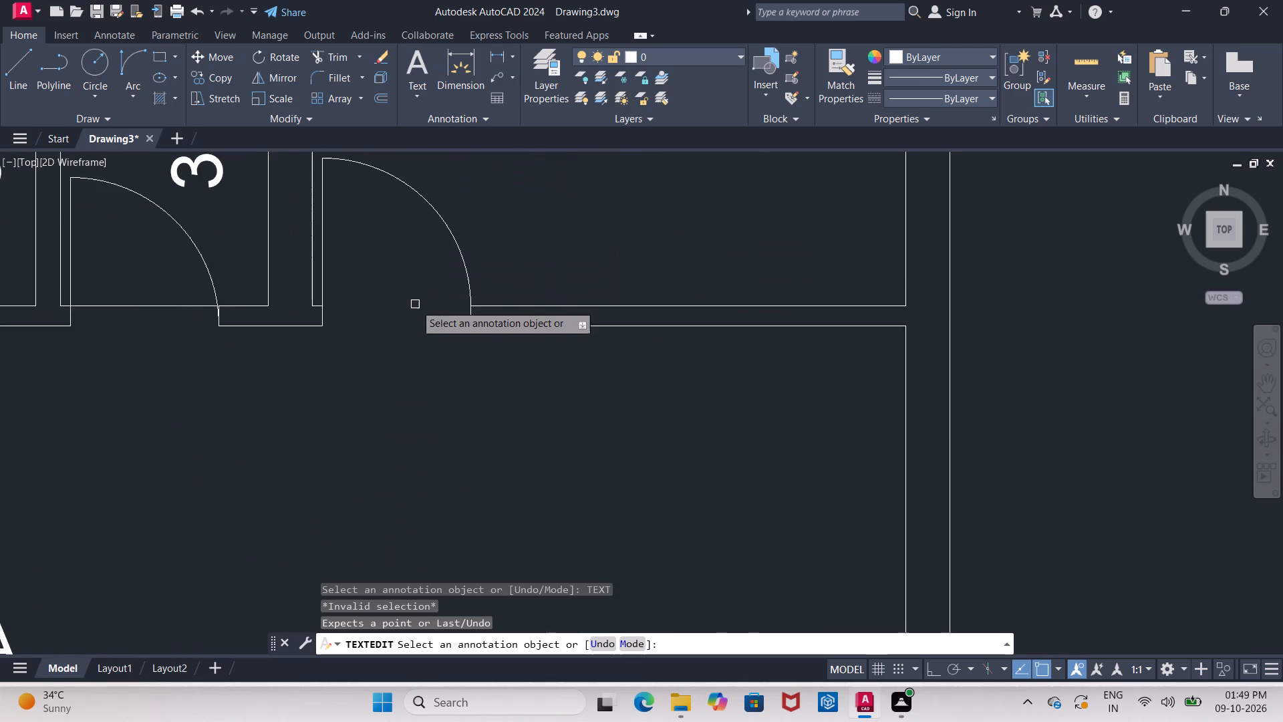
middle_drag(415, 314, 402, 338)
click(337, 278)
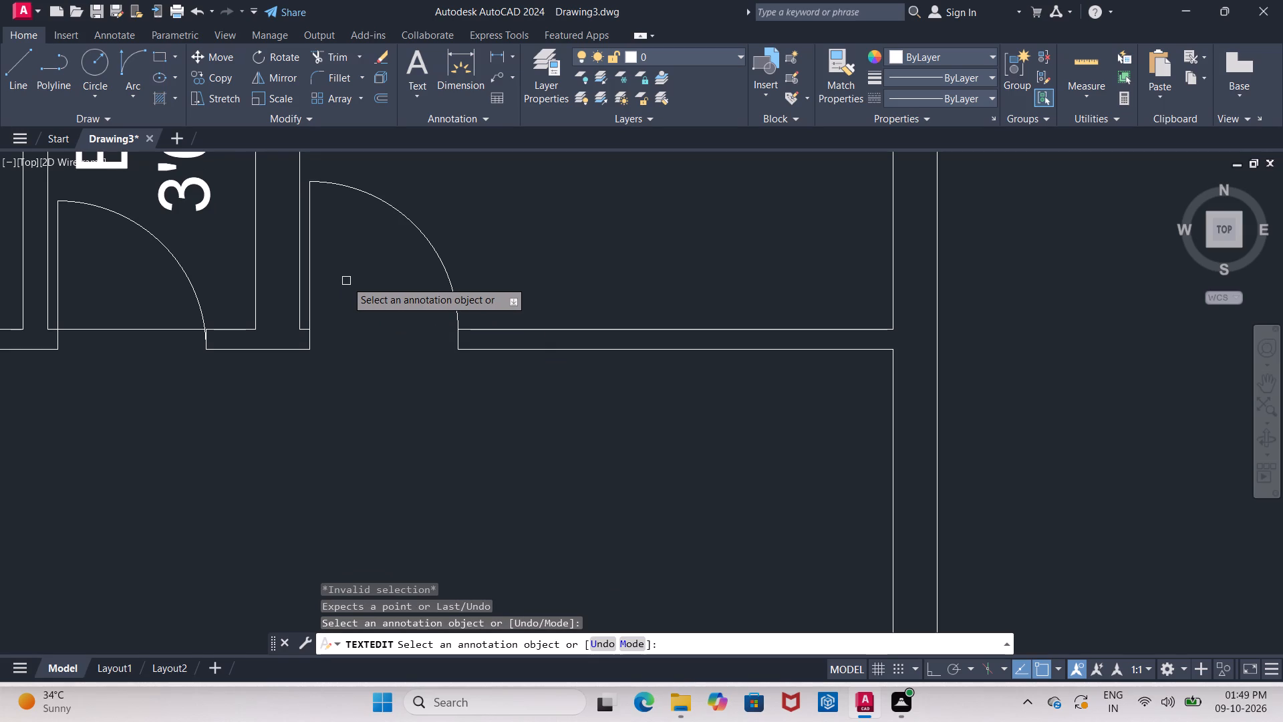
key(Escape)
With Ortho on, add a horizontal single-line text D about 6" high inside the door swing of the 10'0"X10'0" bedroom.
text(TE)
click(367, 312)
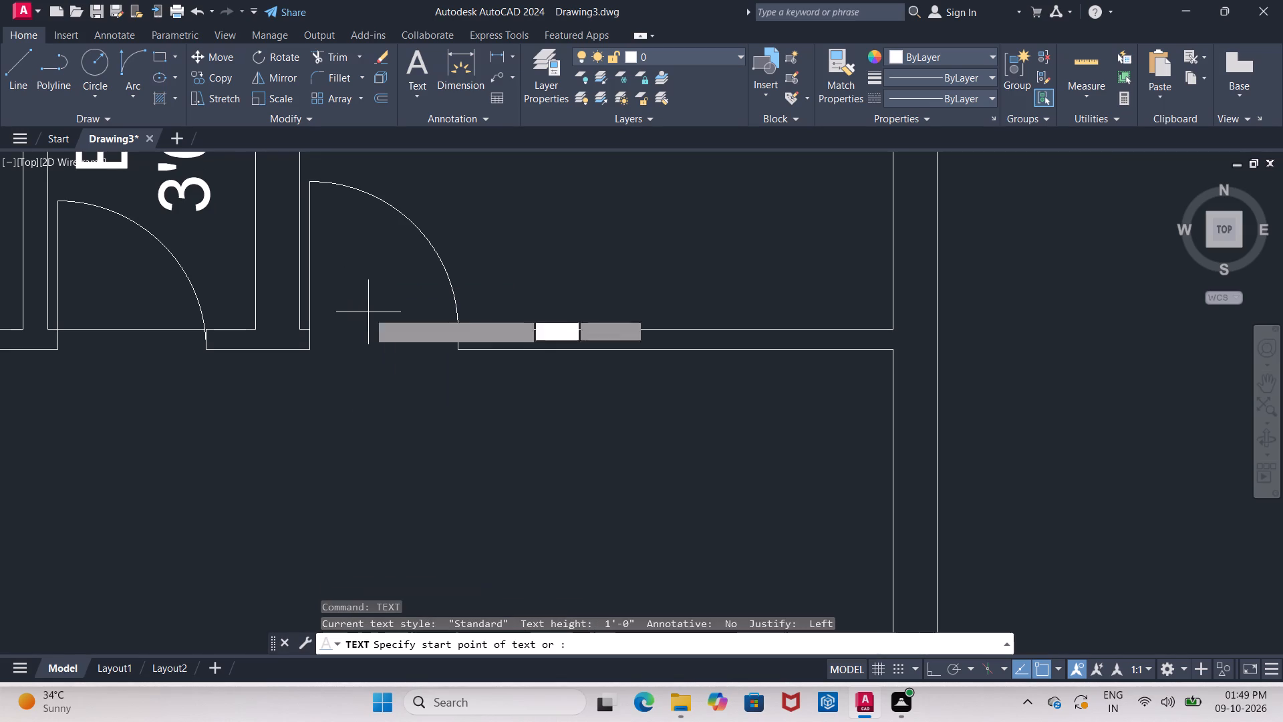
click(335, 289)
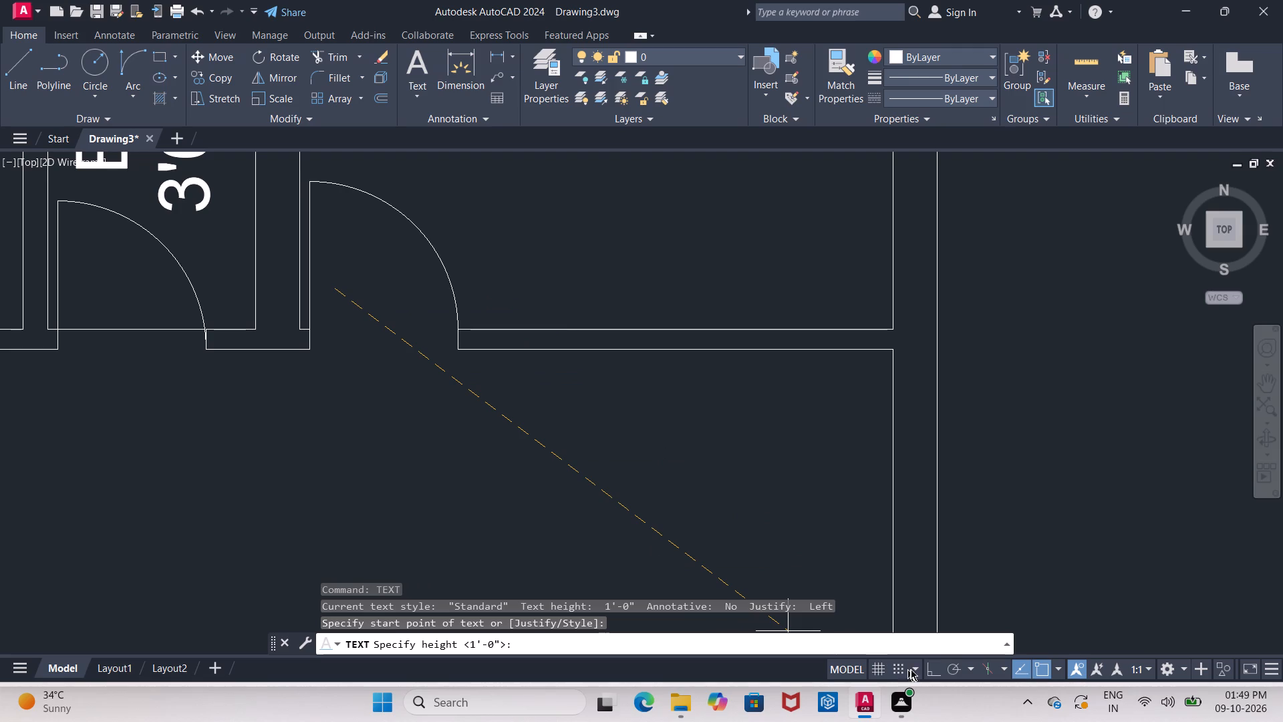
click(934, 669)
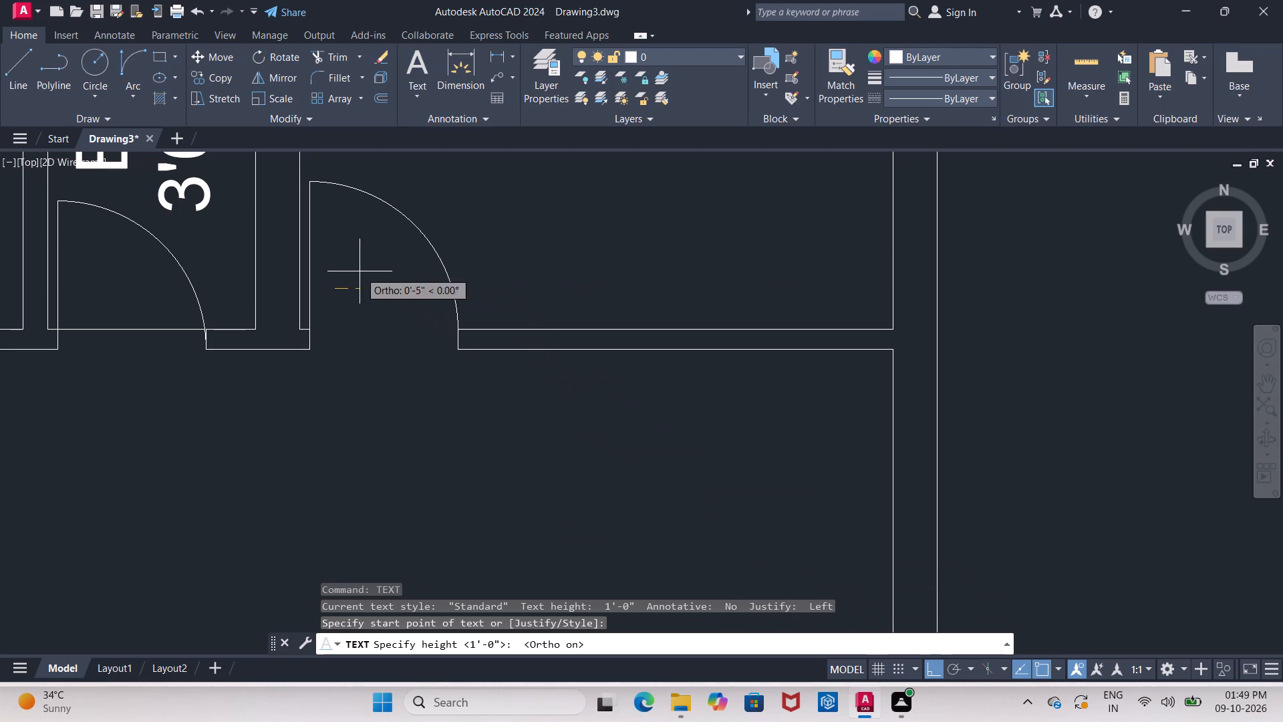
click(366, 288)
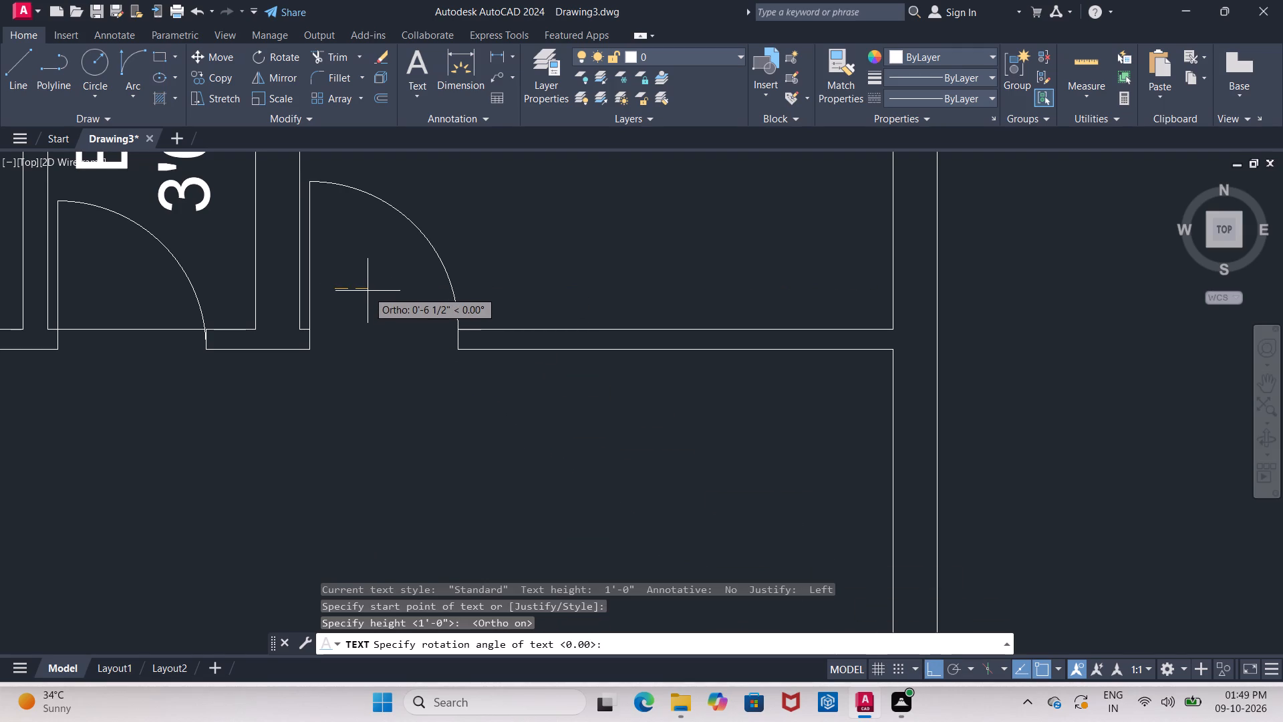
click(361, 289)
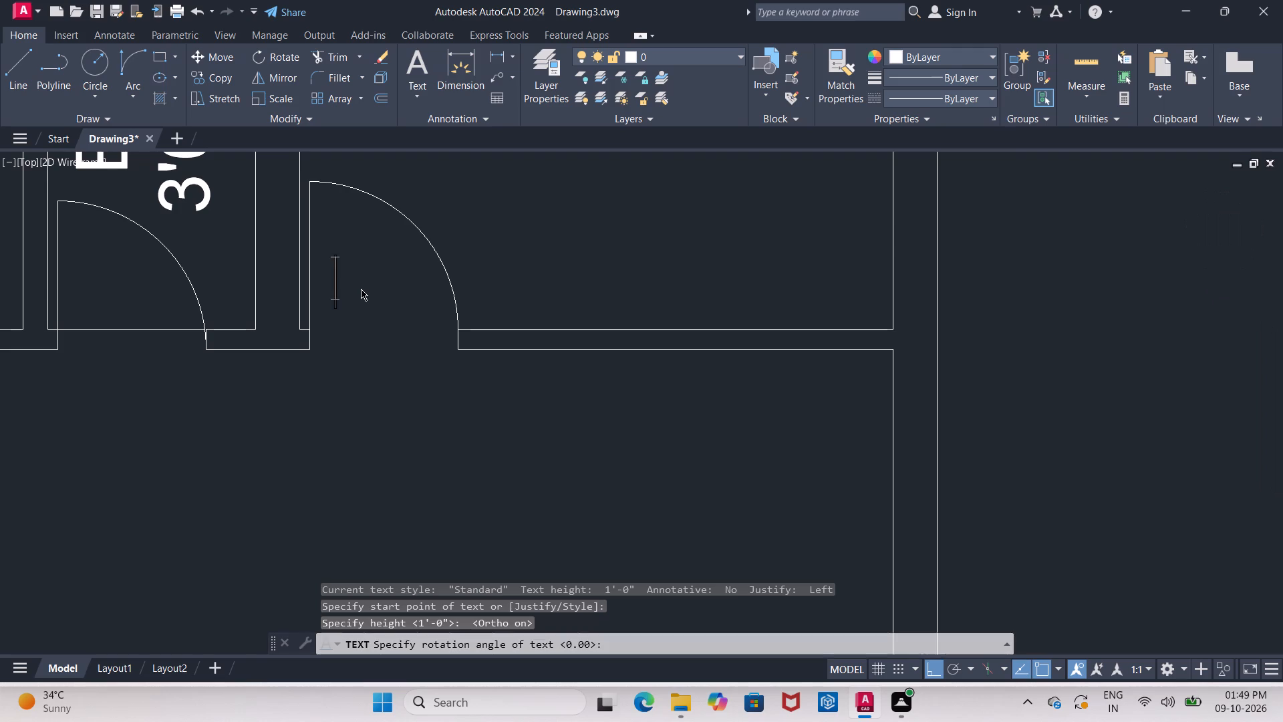
key(d)
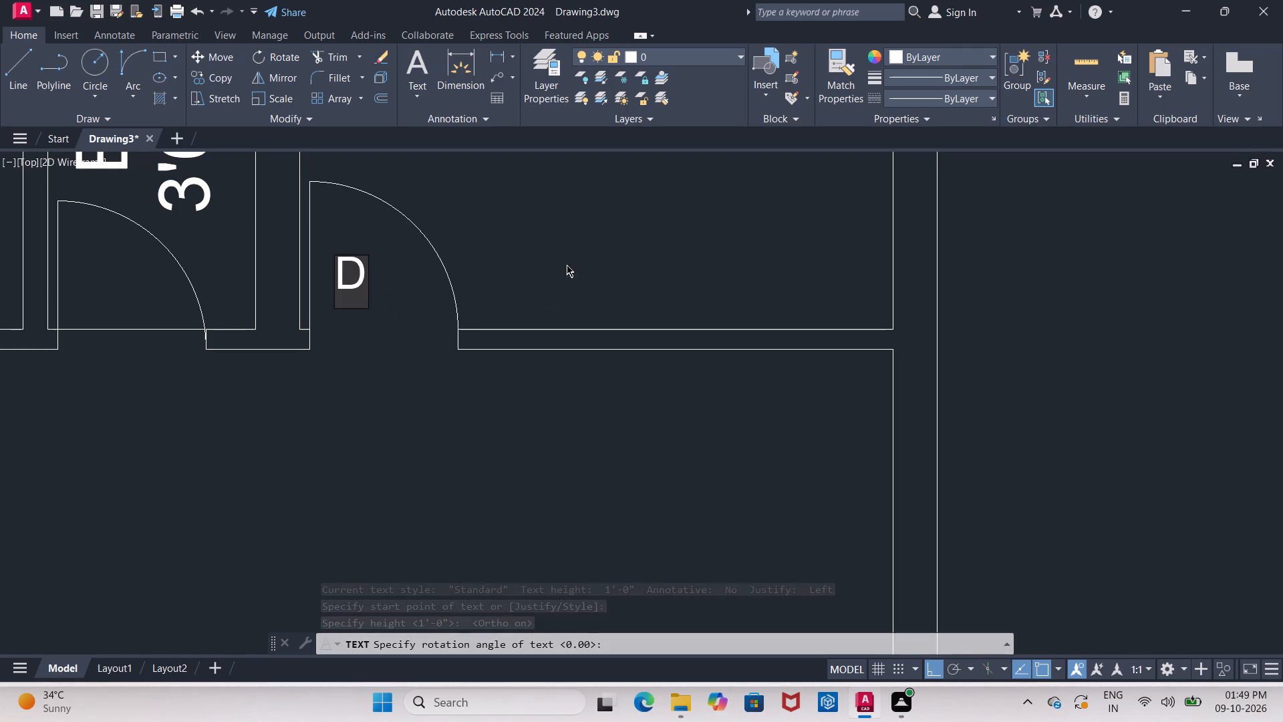
click(574, 246)
key(Escape)
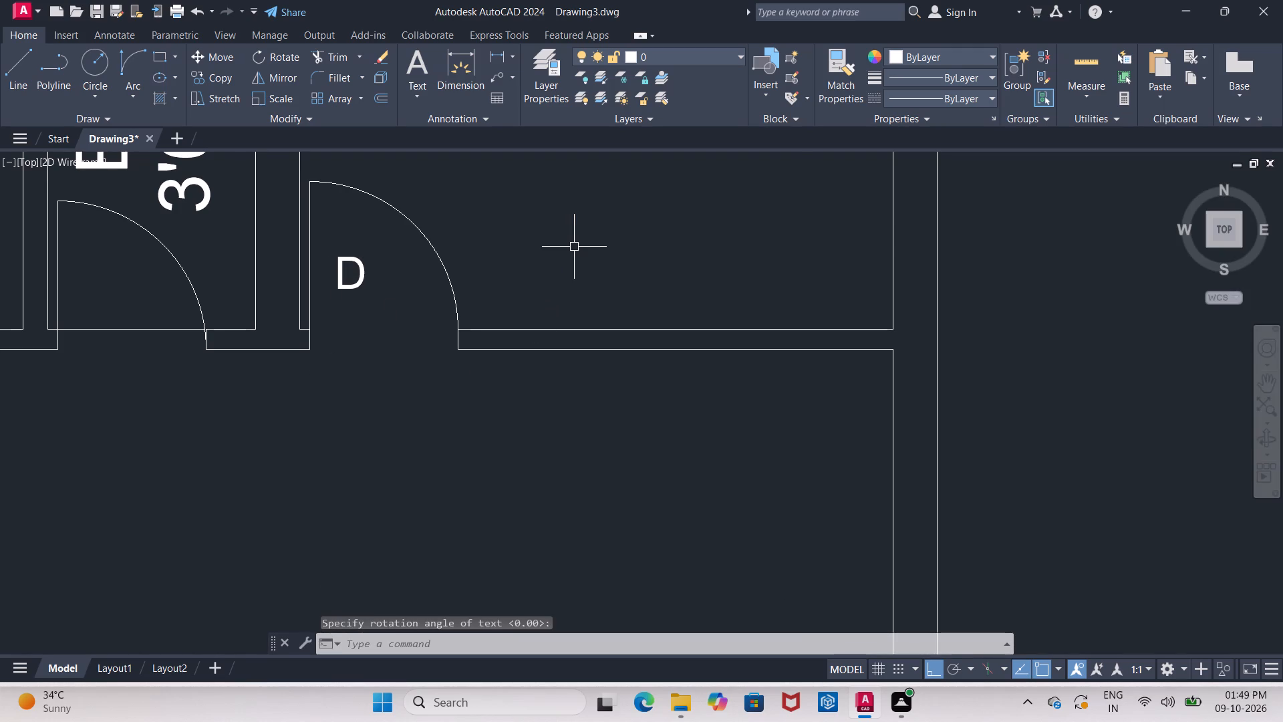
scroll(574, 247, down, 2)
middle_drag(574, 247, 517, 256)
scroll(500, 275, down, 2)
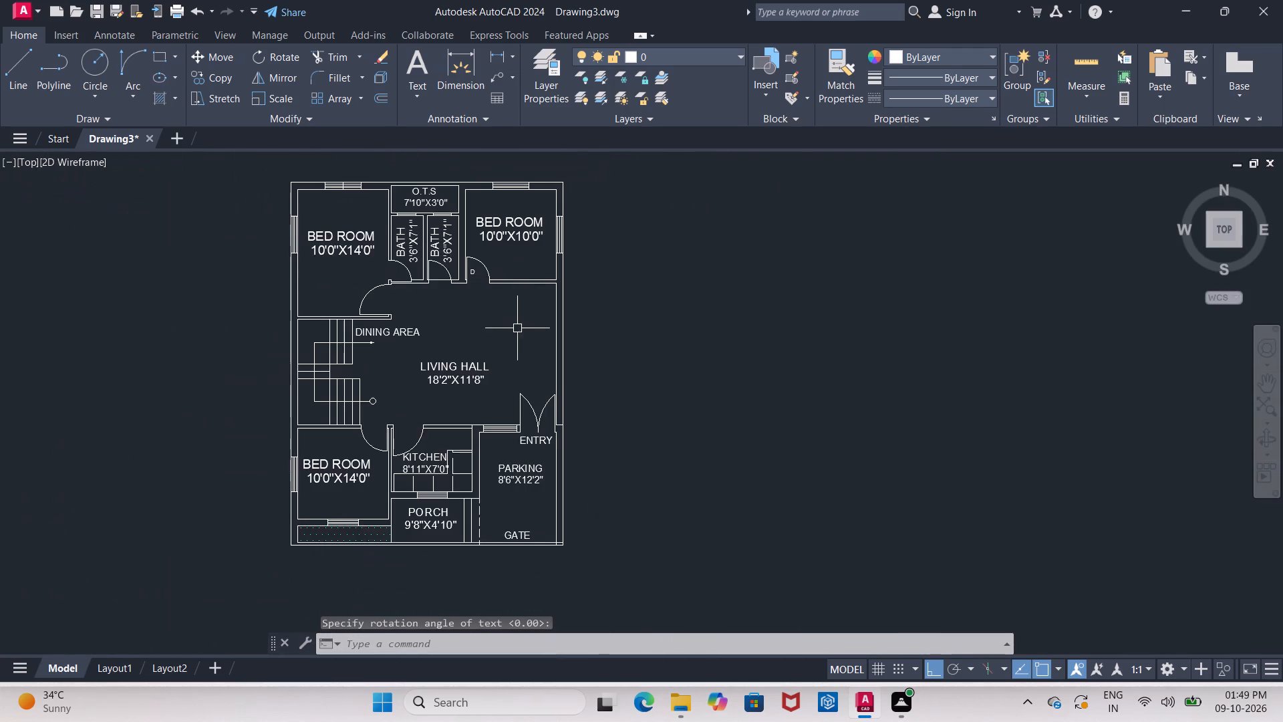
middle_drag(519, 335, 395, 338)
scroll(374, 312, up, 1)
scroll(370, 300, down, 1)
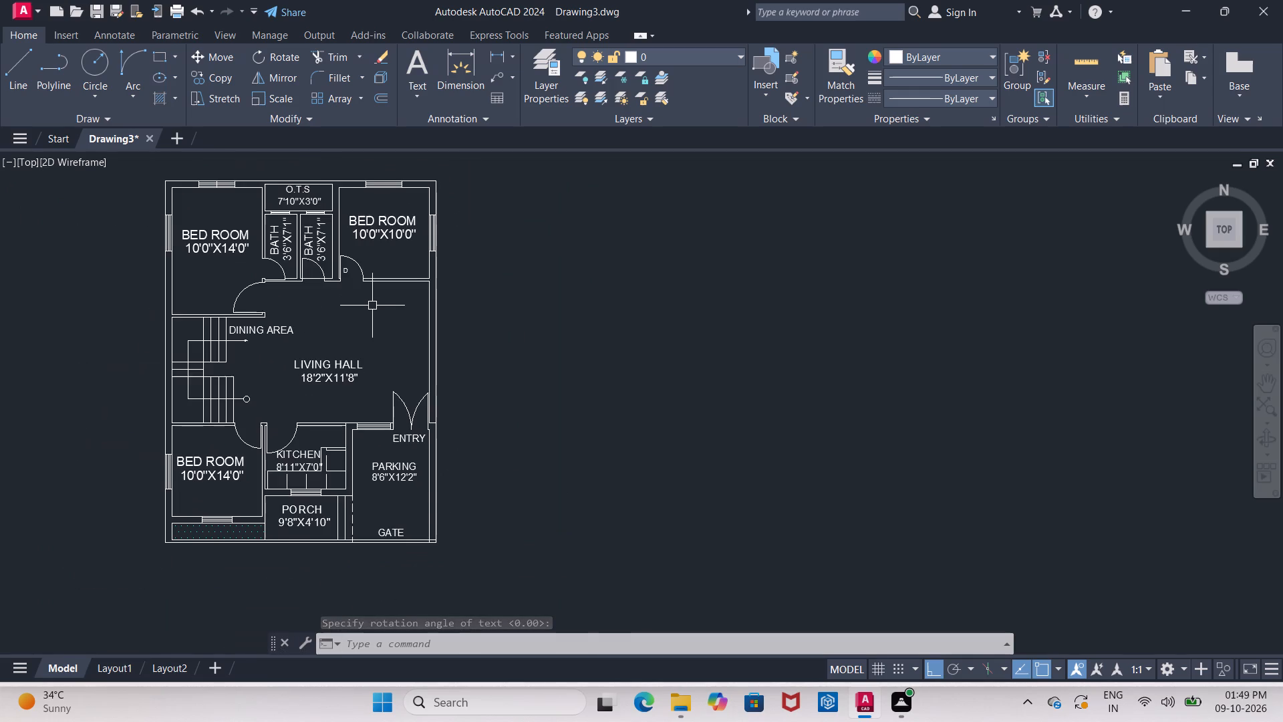
Scale up the D label inside the 10'0"X10'0" bedroom's door swing, using the letter's lower-left corner as the base point.
scroll(372, 304, up, 3)
middle_drag(372, 304, 374, 390)
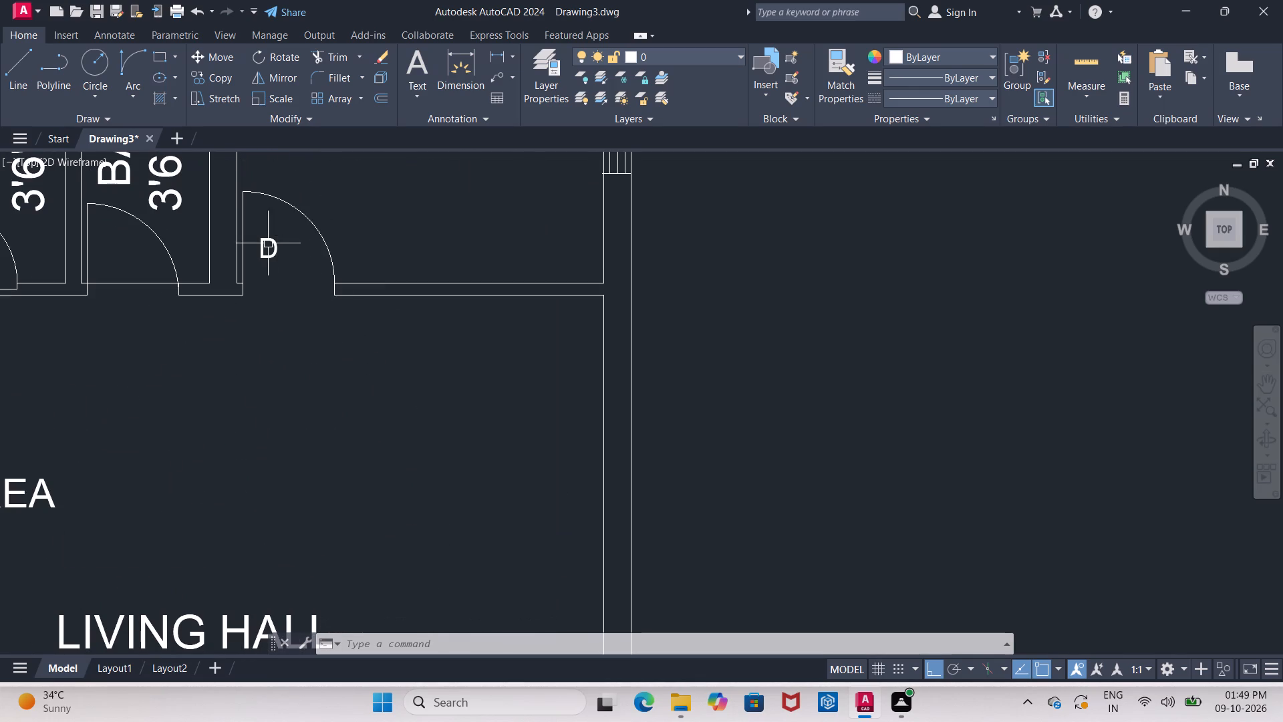
click(268, 243)
click(254, 106)
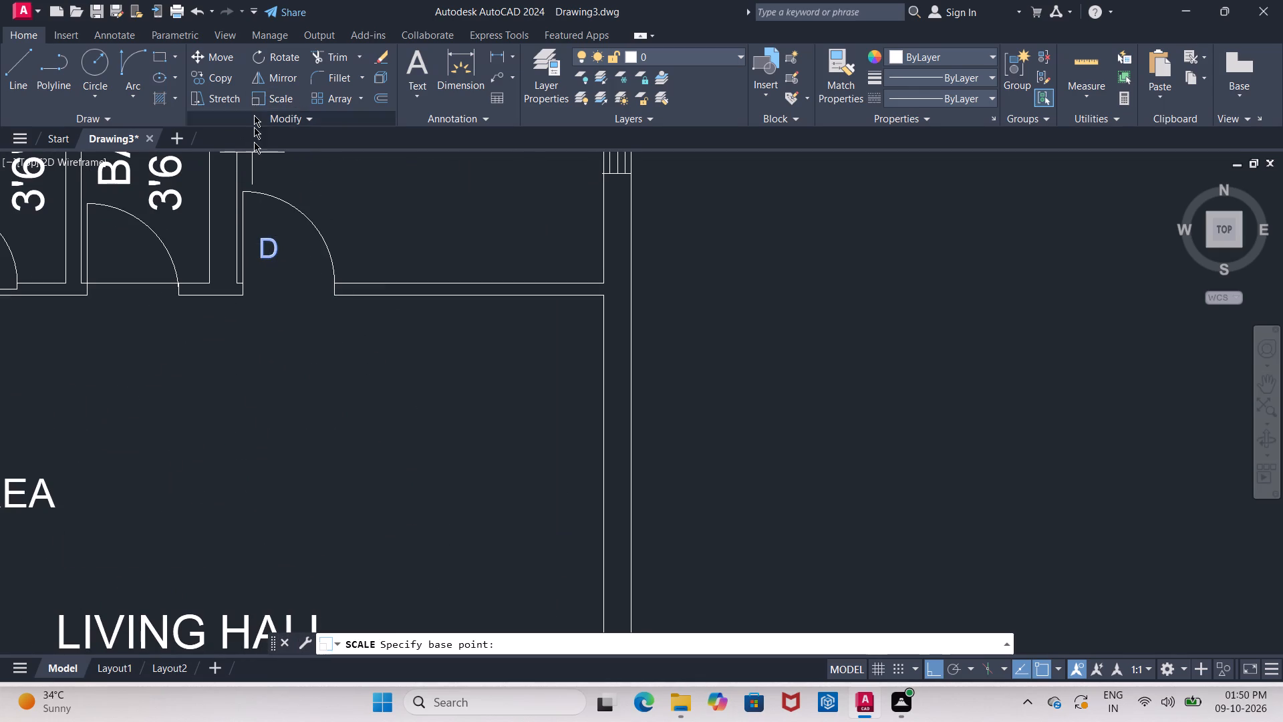
click(261, 259)
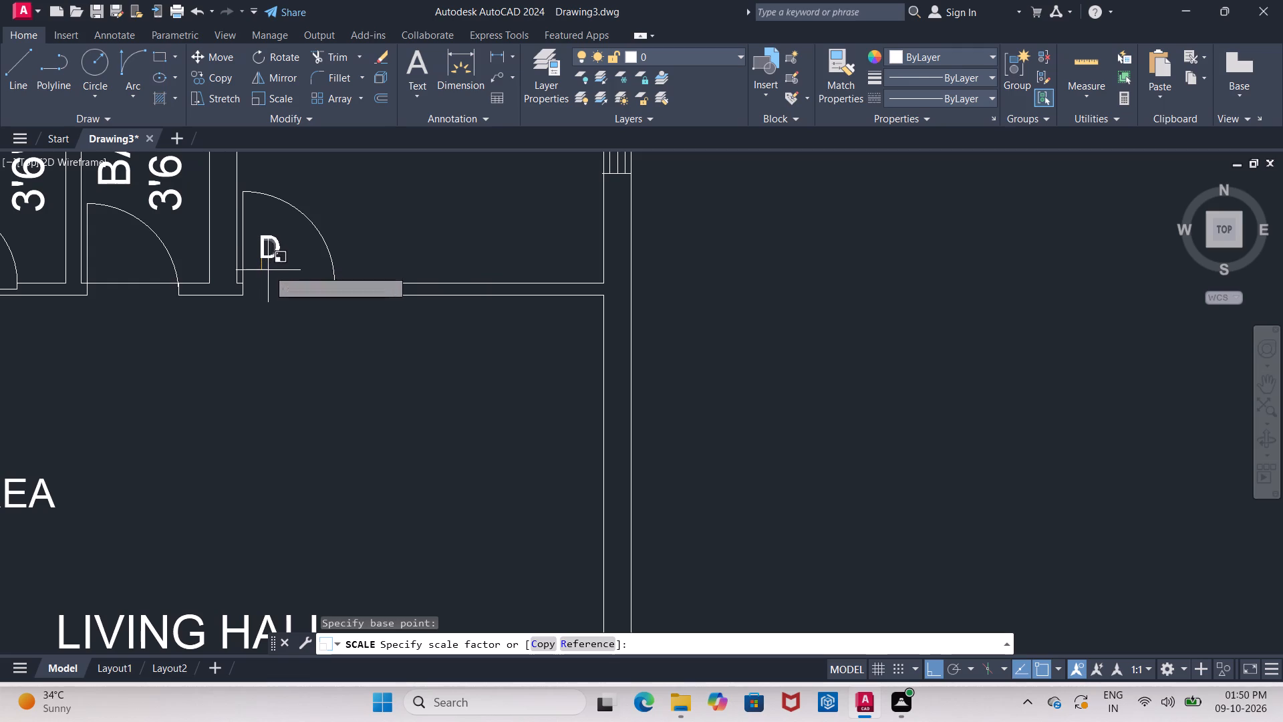
click(270, 274)
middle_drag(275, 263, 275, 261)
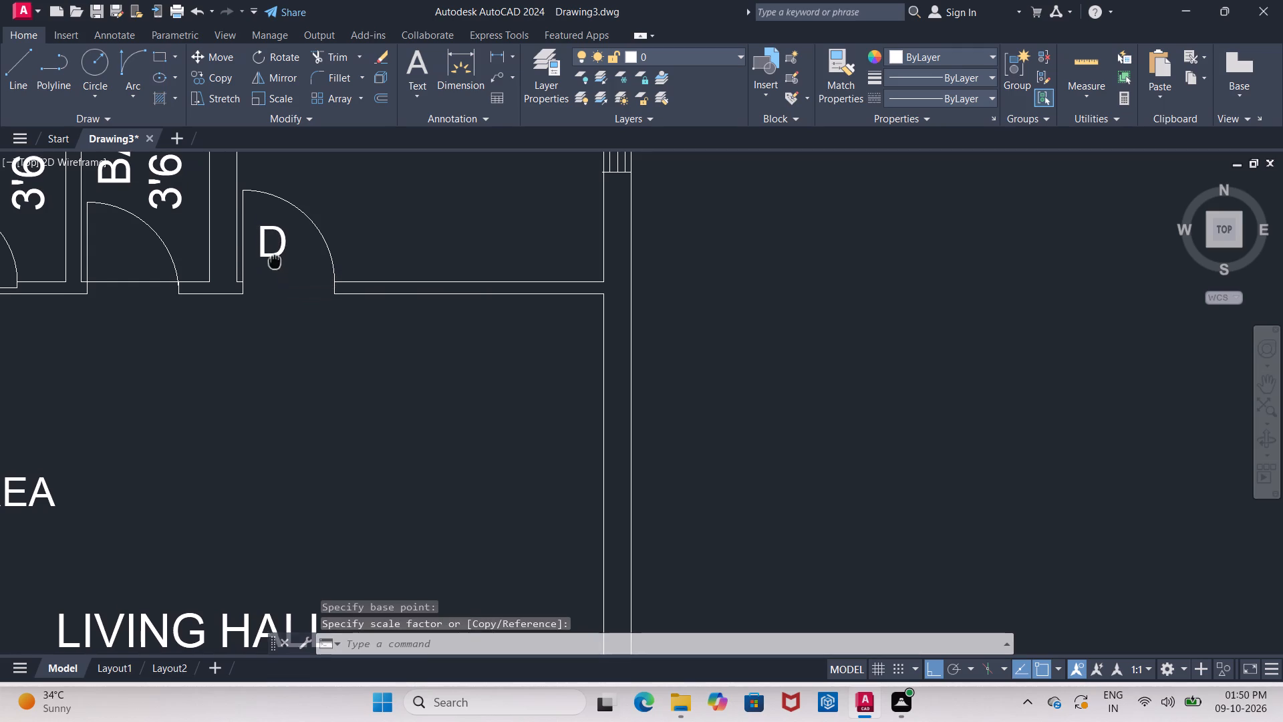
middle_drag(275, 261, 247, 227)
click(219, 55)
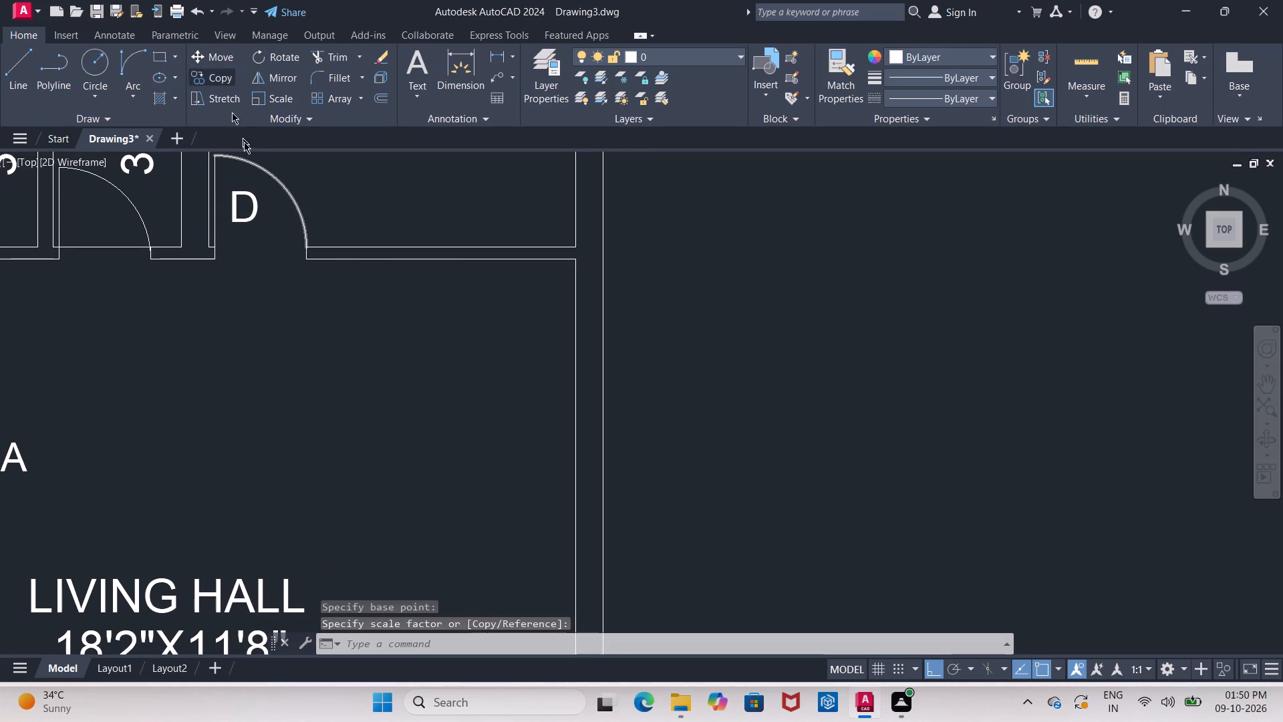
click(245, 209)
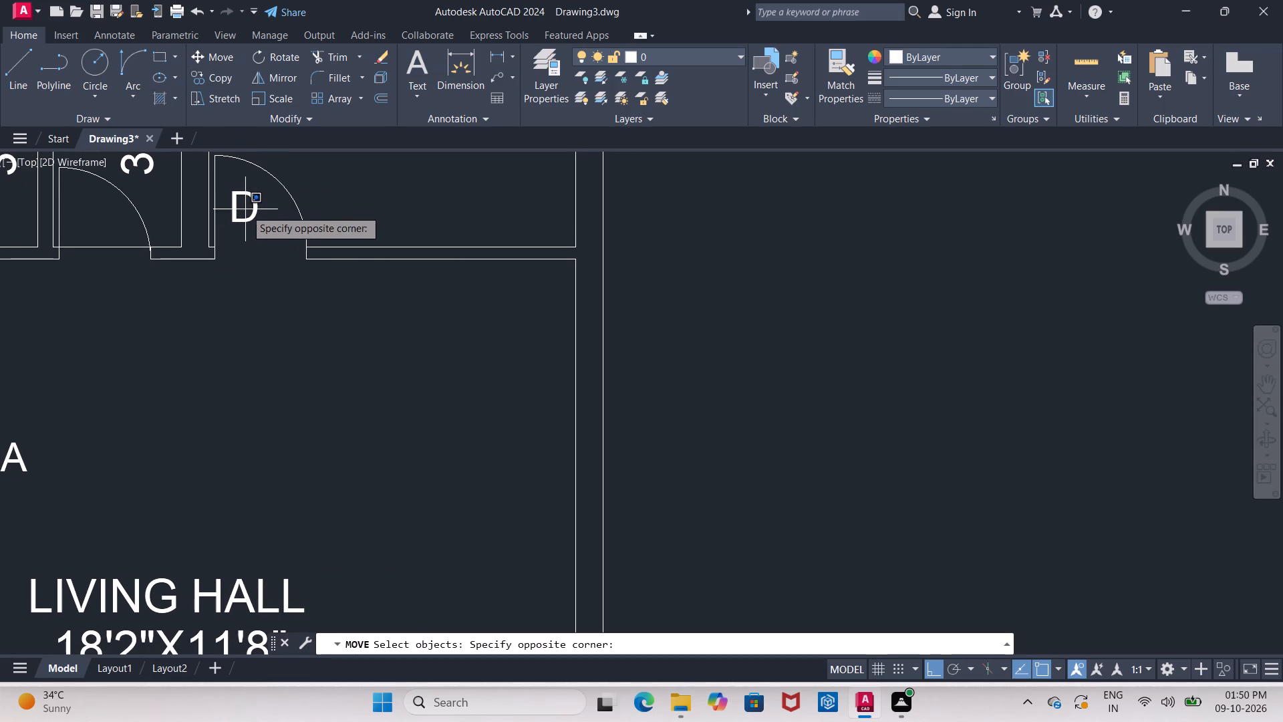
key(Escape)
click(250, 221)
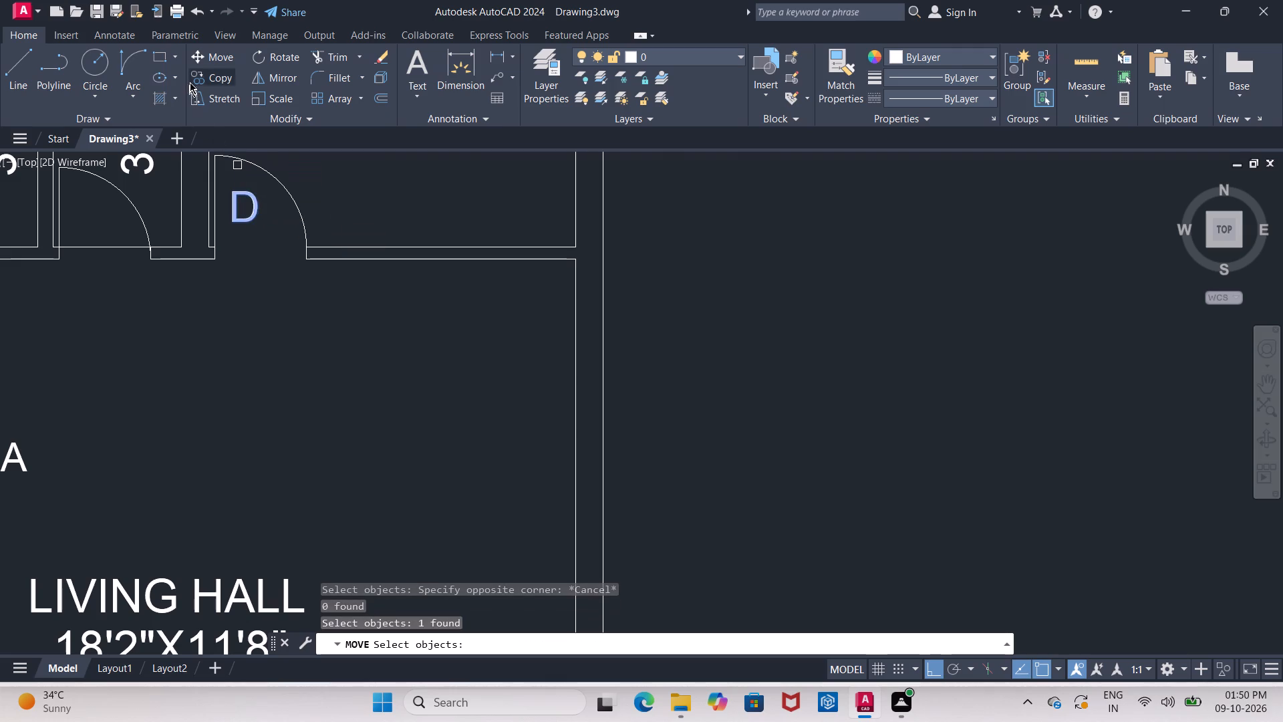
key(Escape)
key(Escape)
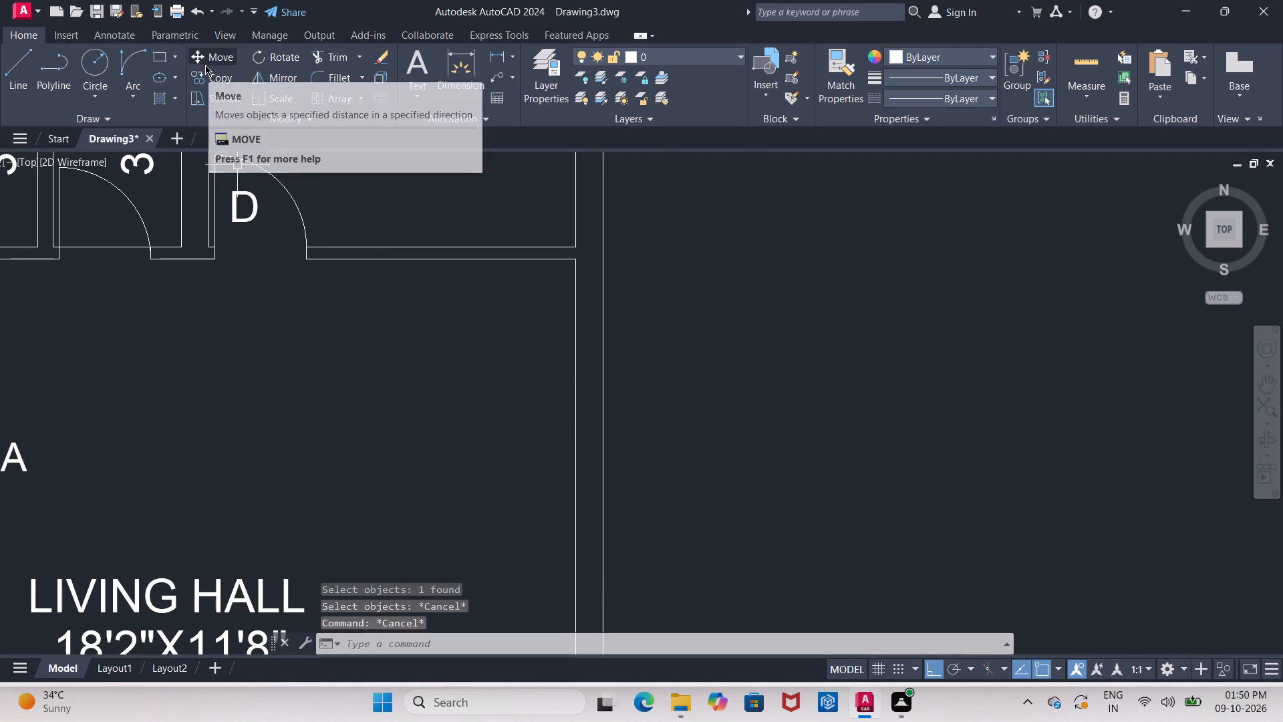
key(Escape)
With Ortho off, move the D label down and slightly right so it sits lower inside the 10'0"X10'0" bedroom's door swing.
click(252, 219)
click(213, 59)
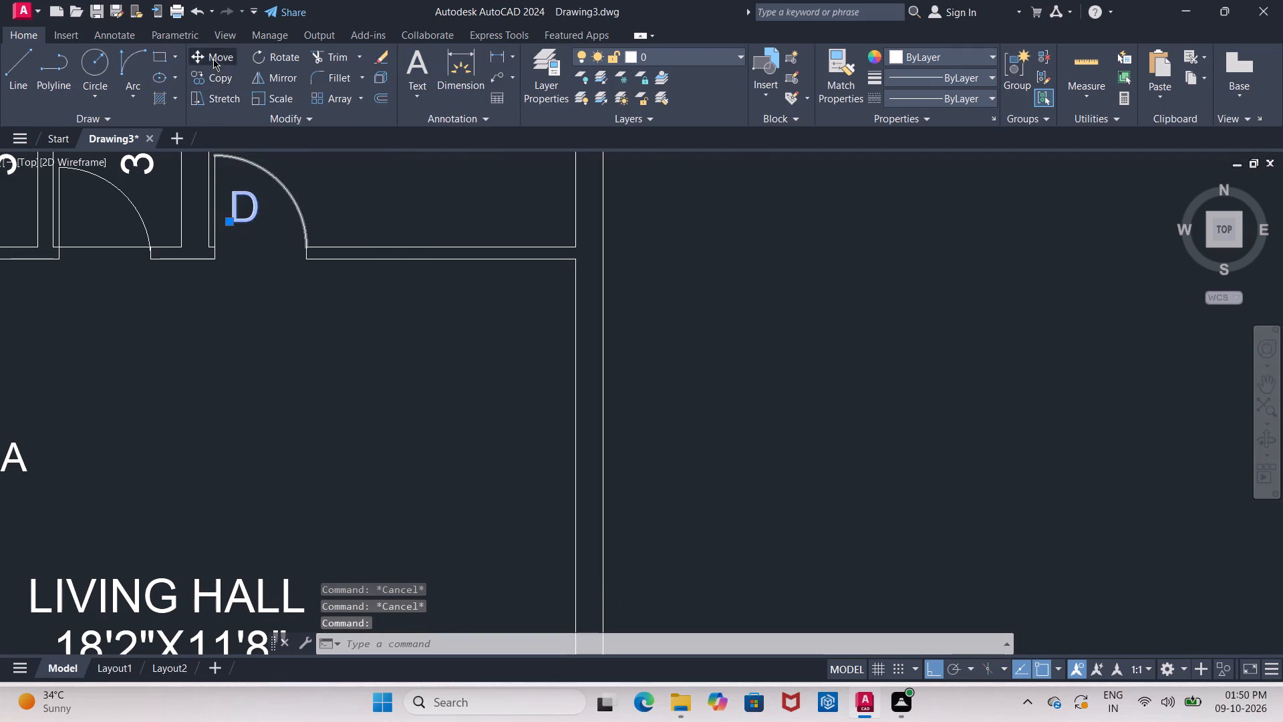
click(247, 219)
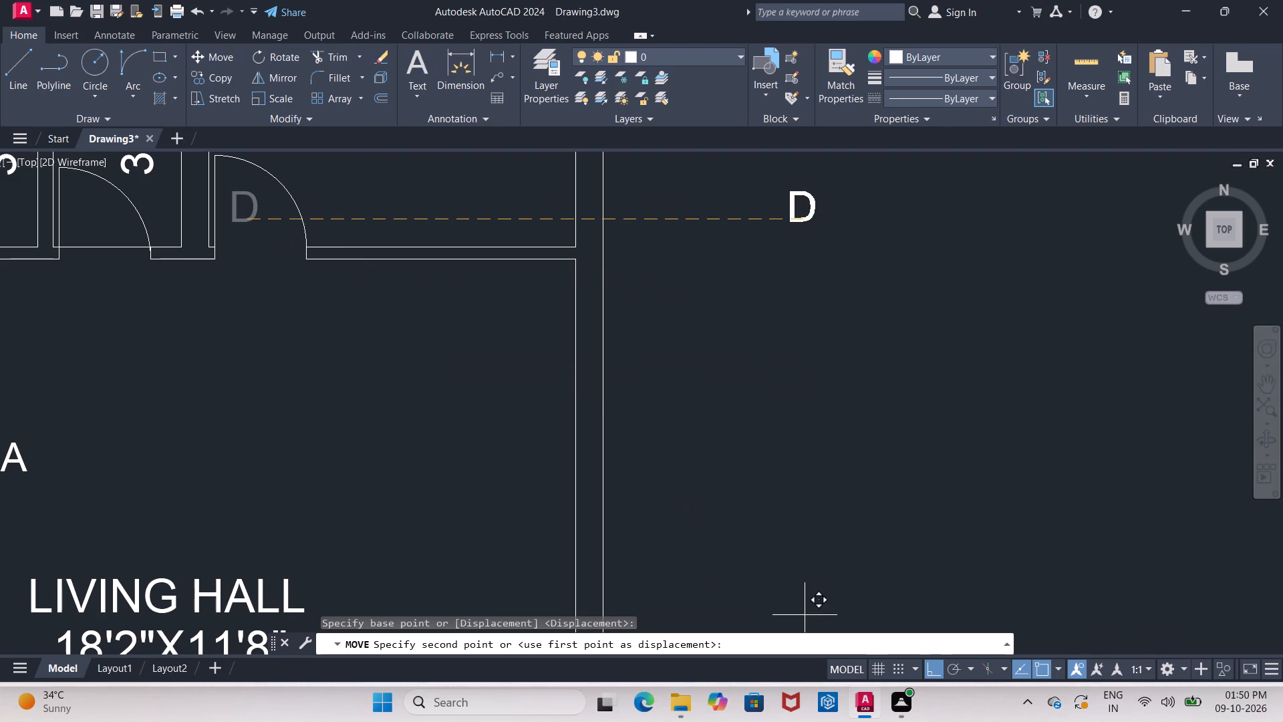
click(936, 673)
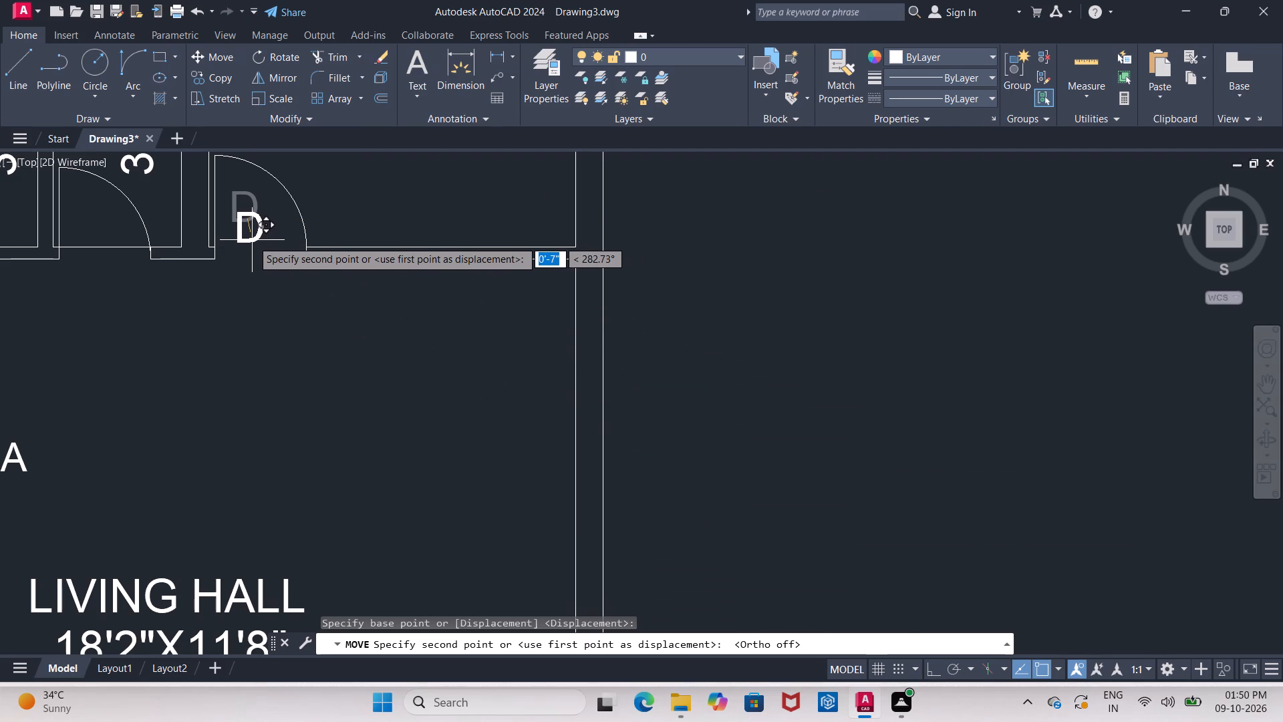
click(258, 241)
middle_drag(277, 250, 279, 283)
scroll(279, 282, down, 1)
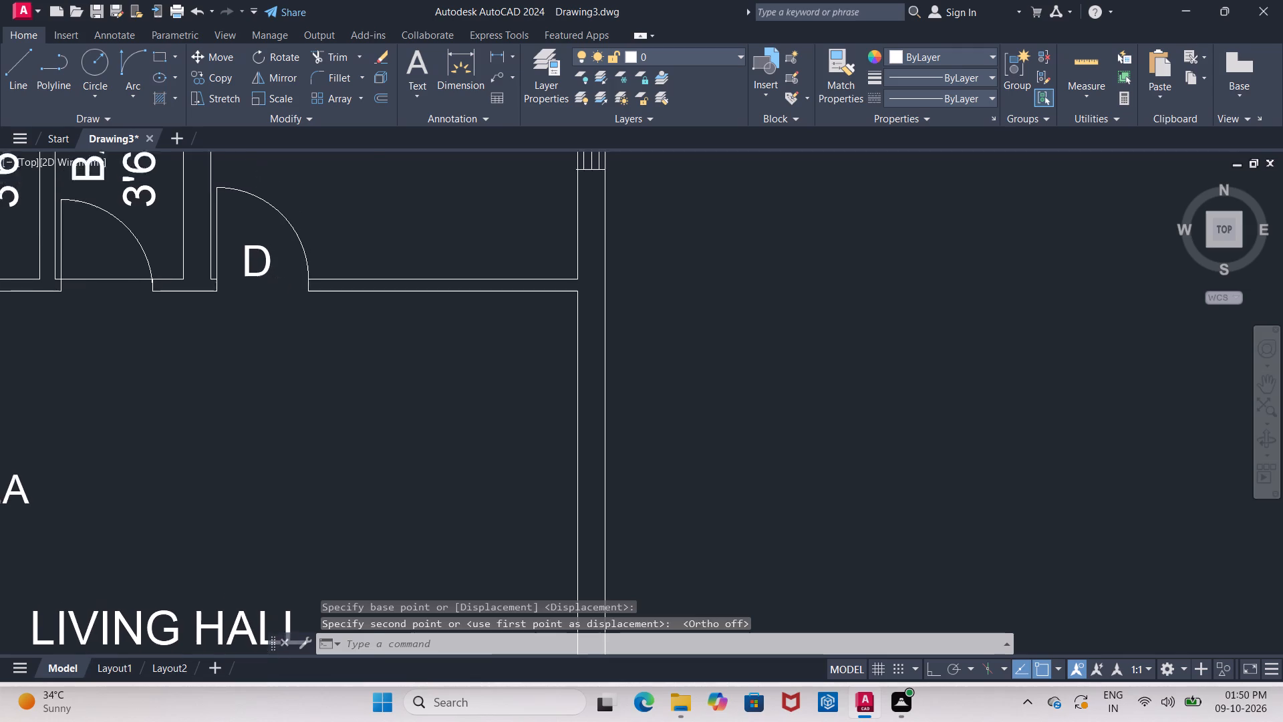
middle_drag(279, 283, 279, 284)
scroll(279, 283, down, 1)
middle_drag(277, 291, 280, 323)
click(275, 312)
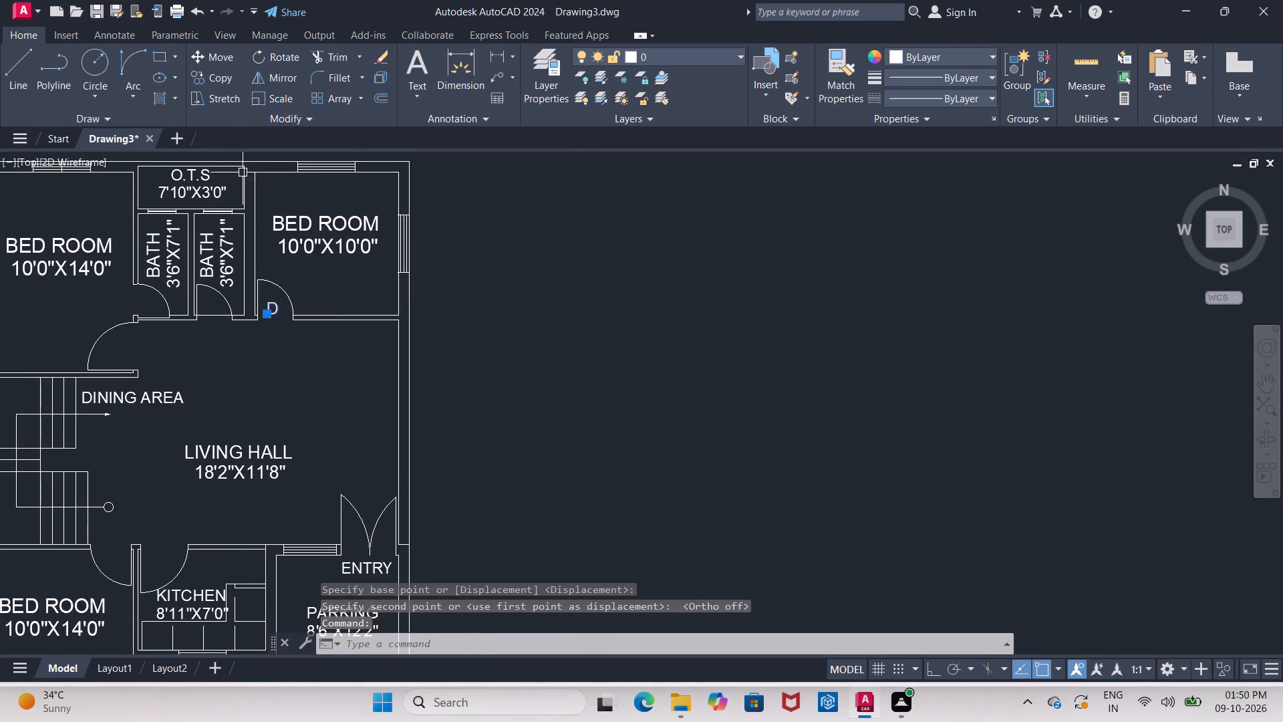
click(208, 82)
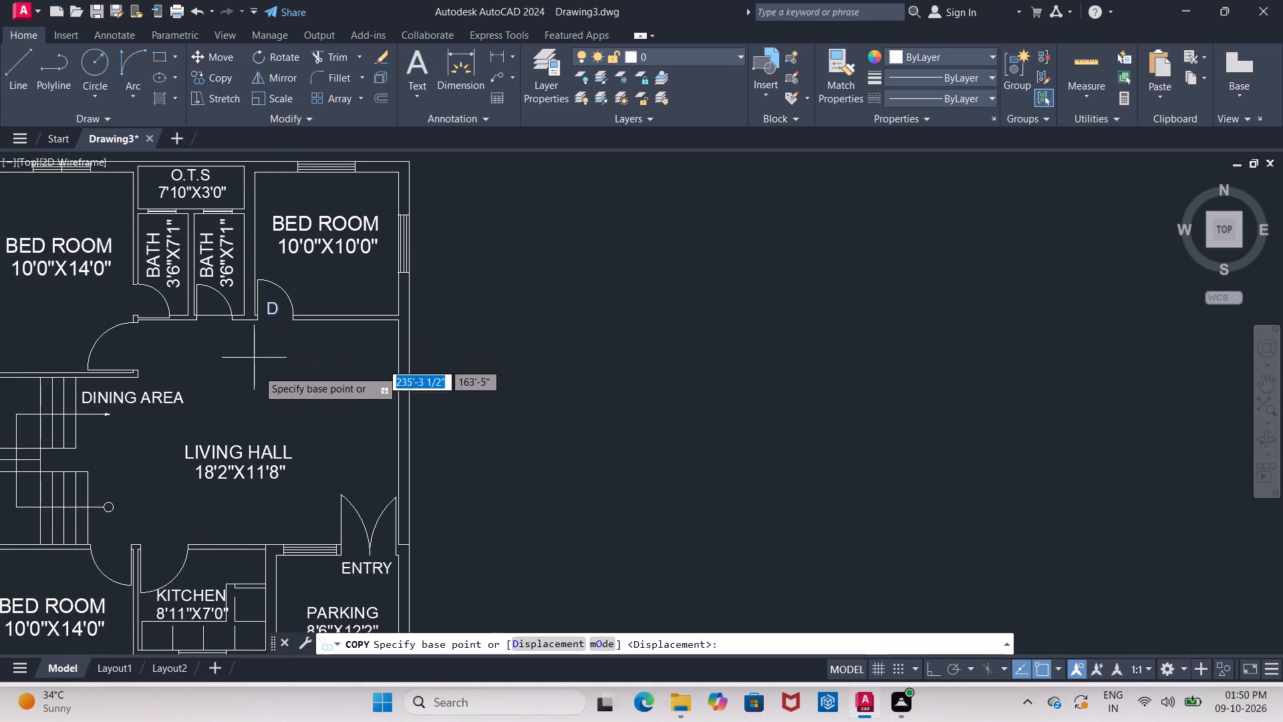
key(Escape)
Trim the leftover wall line crossing the door opening of the bath nearest the 10'0"X10'0" bedroom.
text(TR)
key(Return)
key(Return)
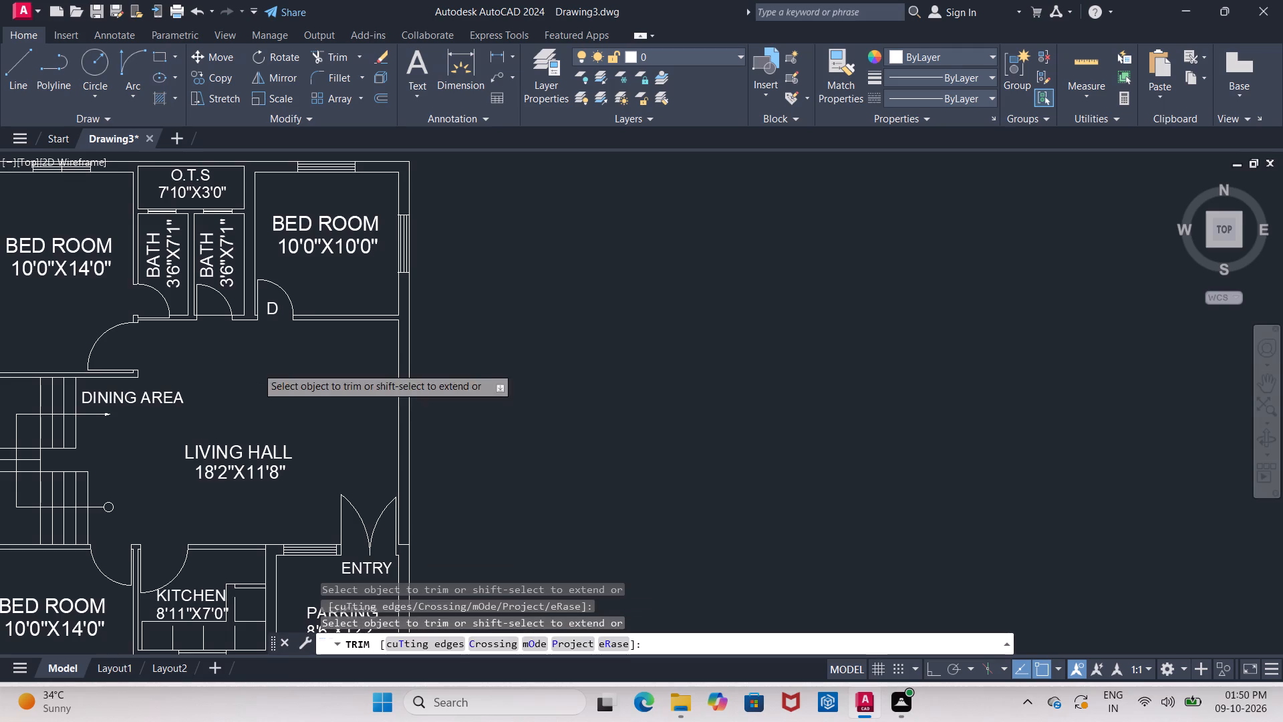
click(212, 314)
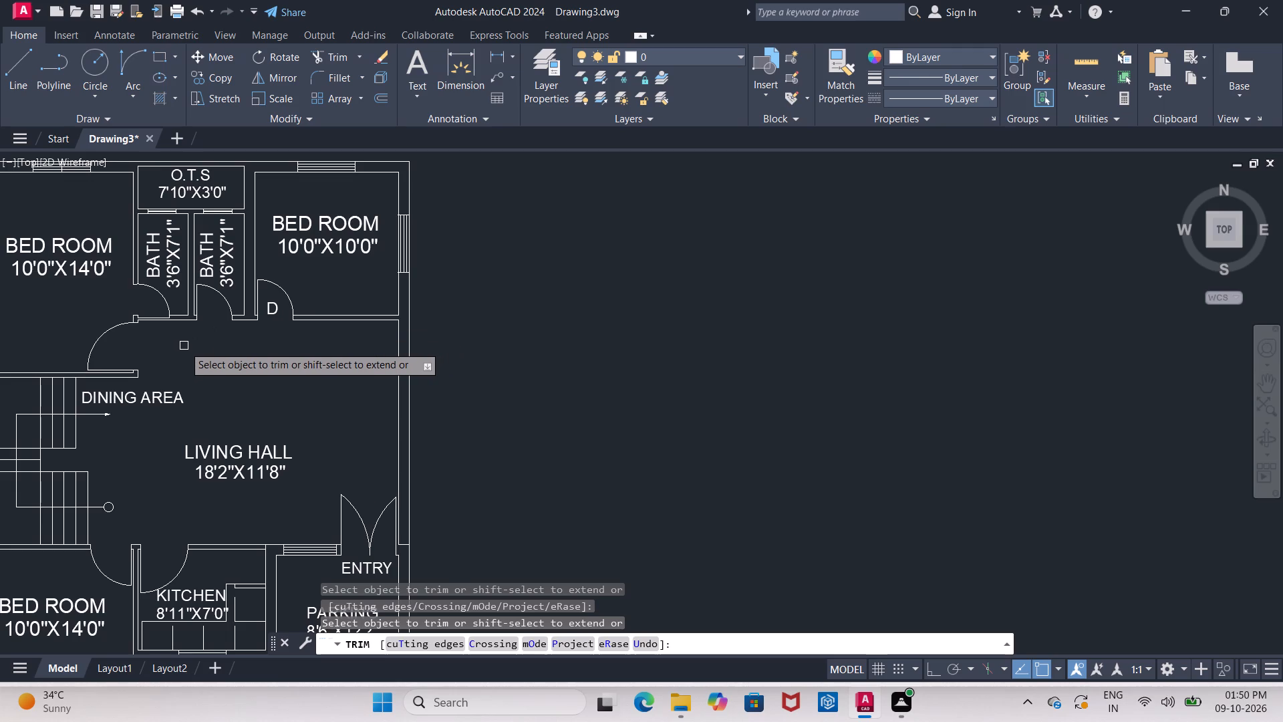
key(Escape)
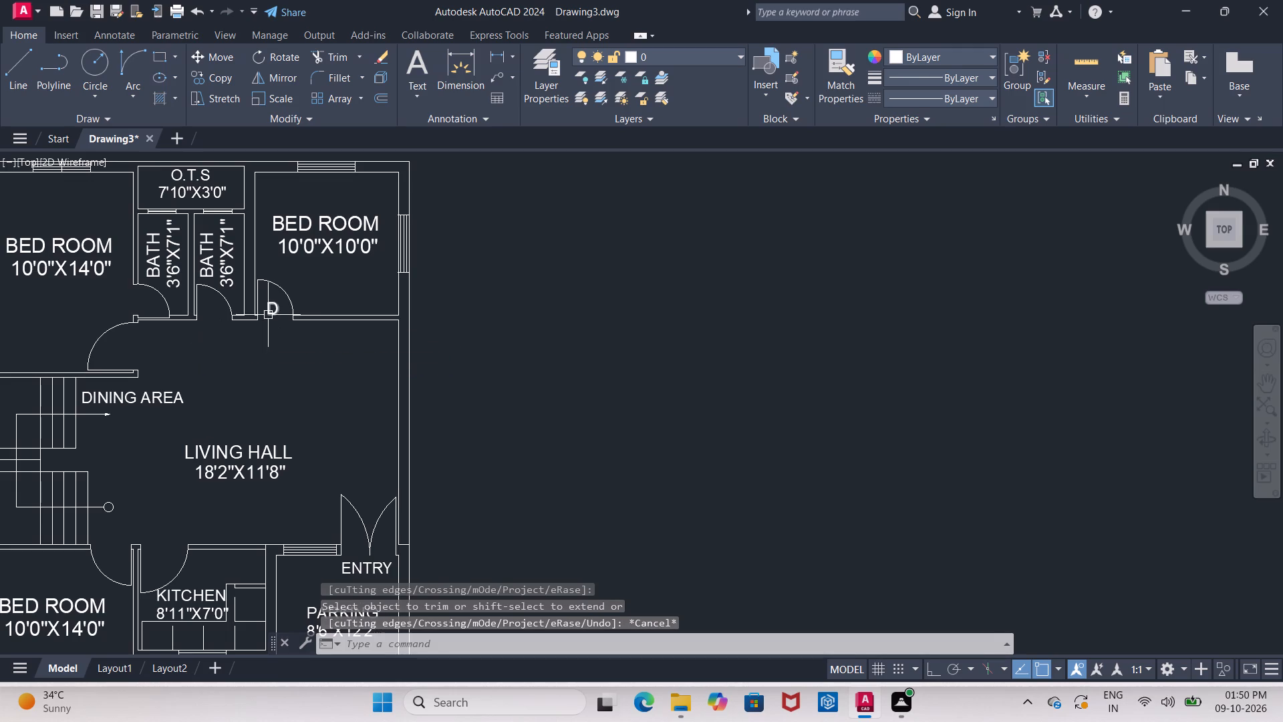
With Ortho on, copy the D label from the 10'0"X10'0" bedroom door straight across into both bath door swings.
click(268, 315)
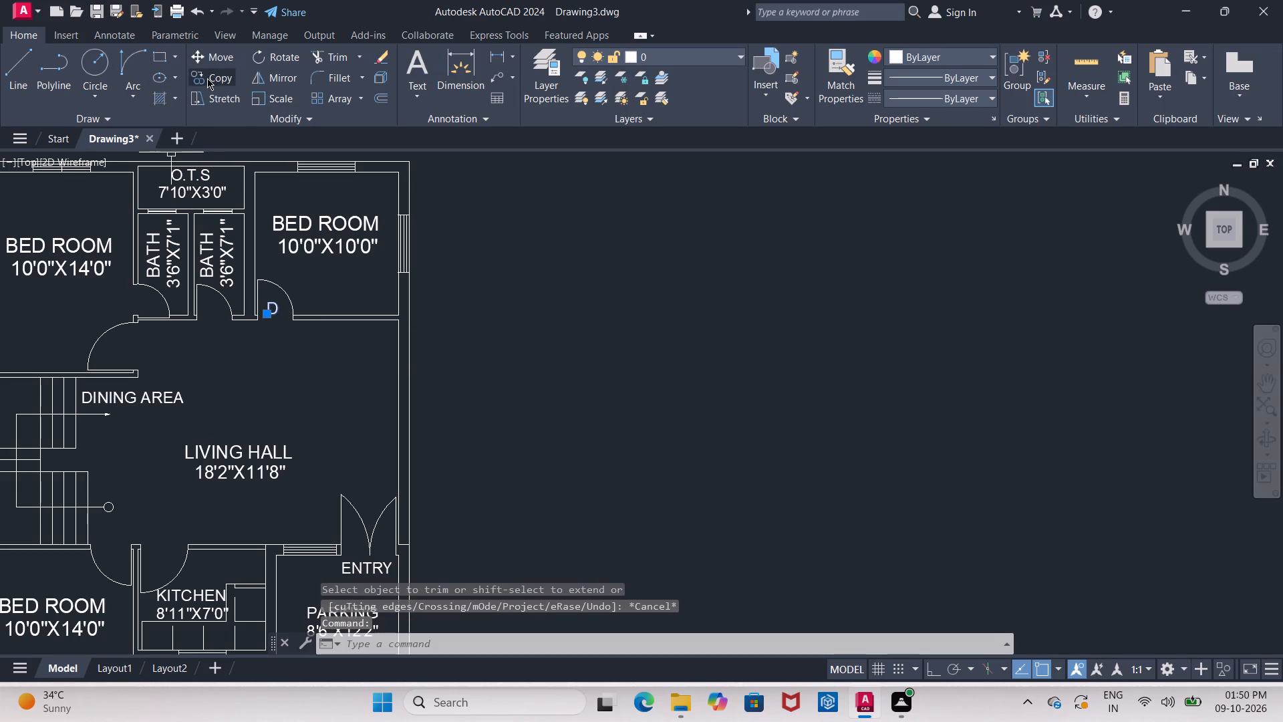
click(207, 78)
scroll(276, 285, up, 1)
middle_drag(282, 282, 297, 272)
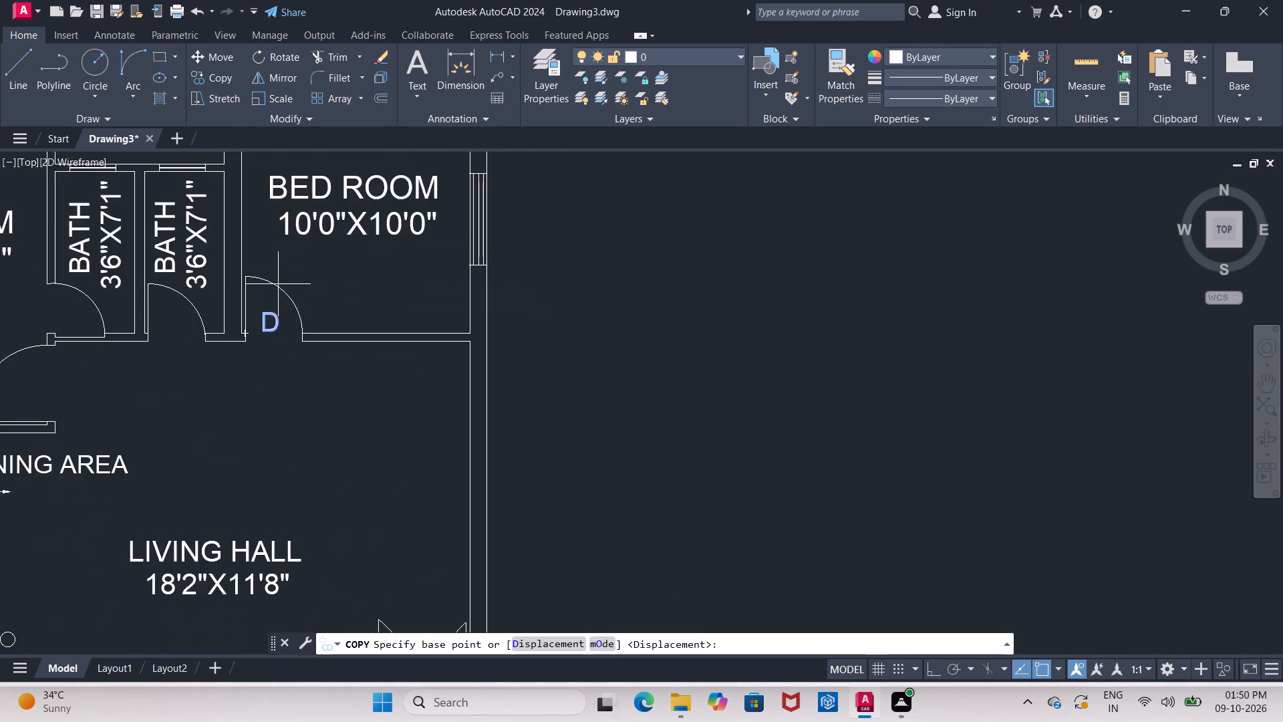
middle_drag(297, 272, 349, 241)
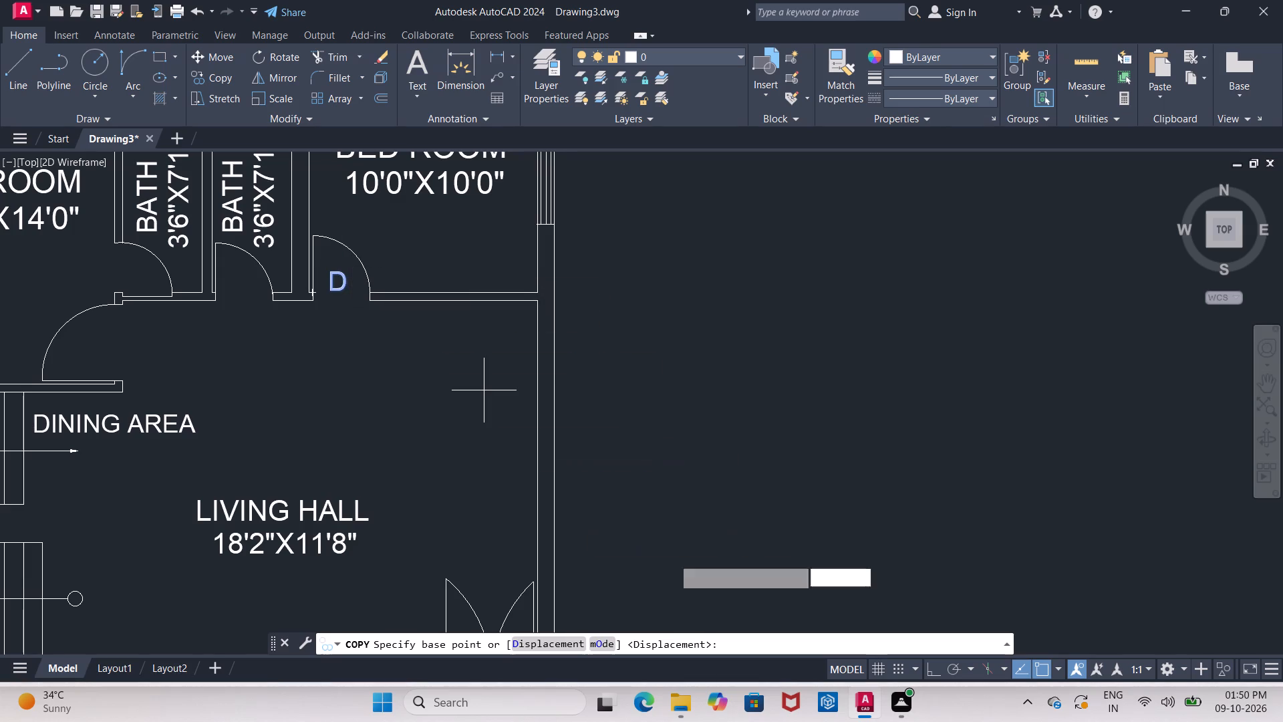
click(930, 667)
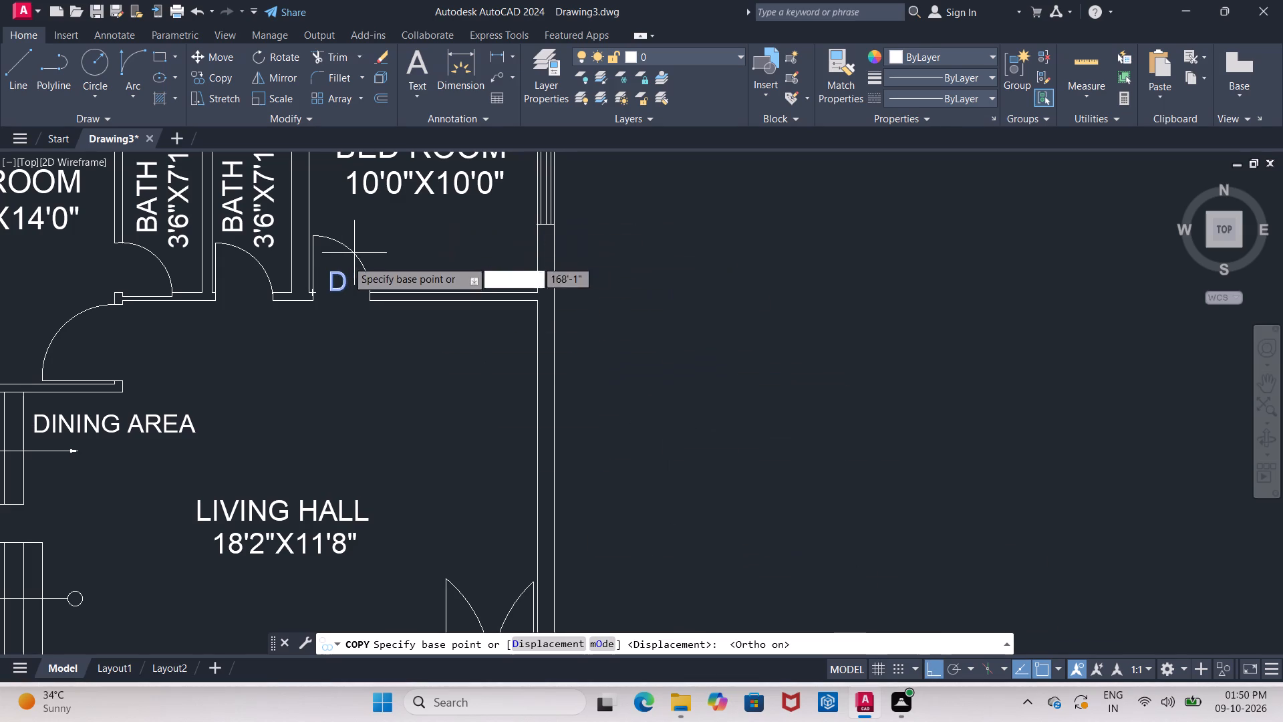
click(335, 281)
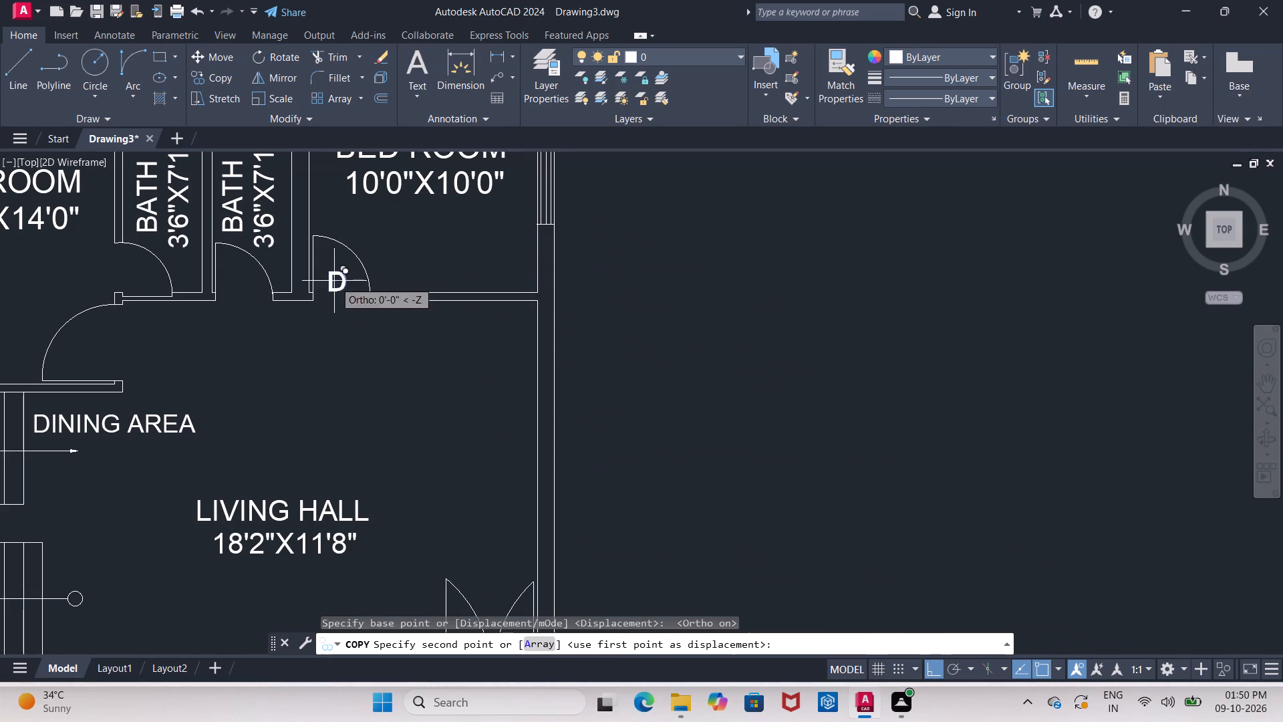
click(237, 291)
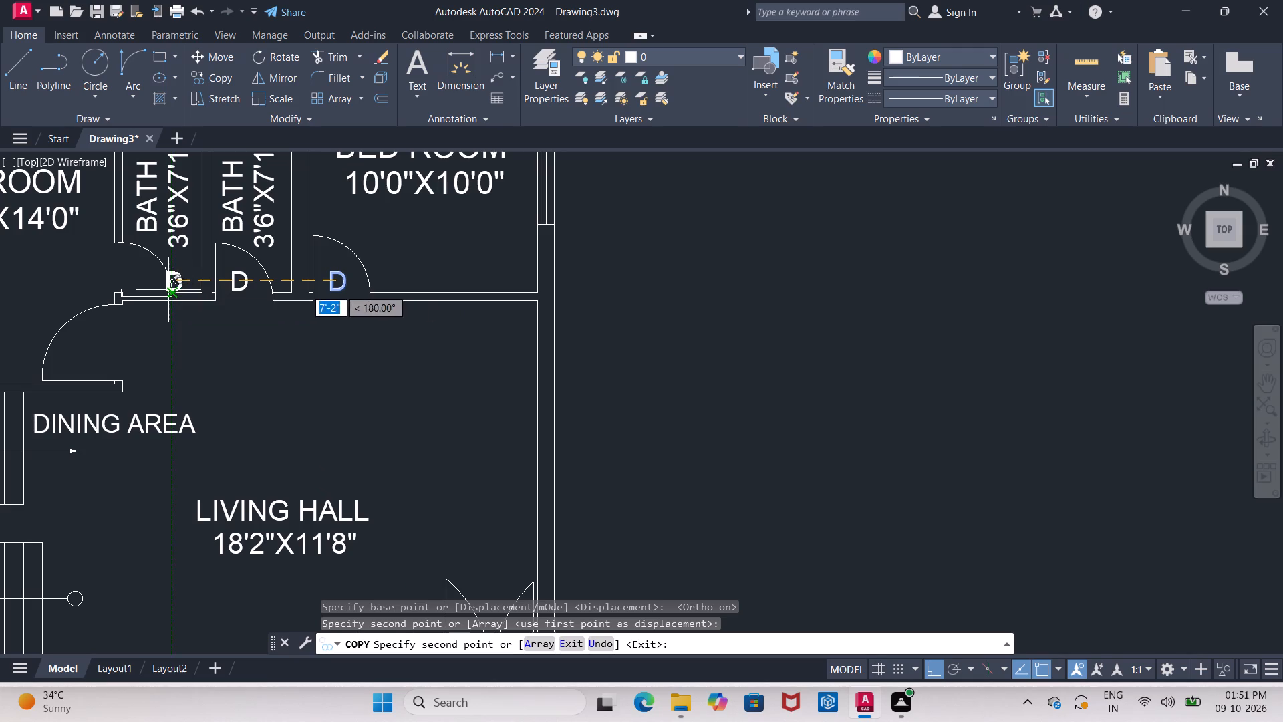
click(132, 274)
With Ortho off, place another copy of D inside the upper 10'0"X14'0" bedroom's door swing, above DINING AREA.
middle_drag(182, 385, 172, 288)
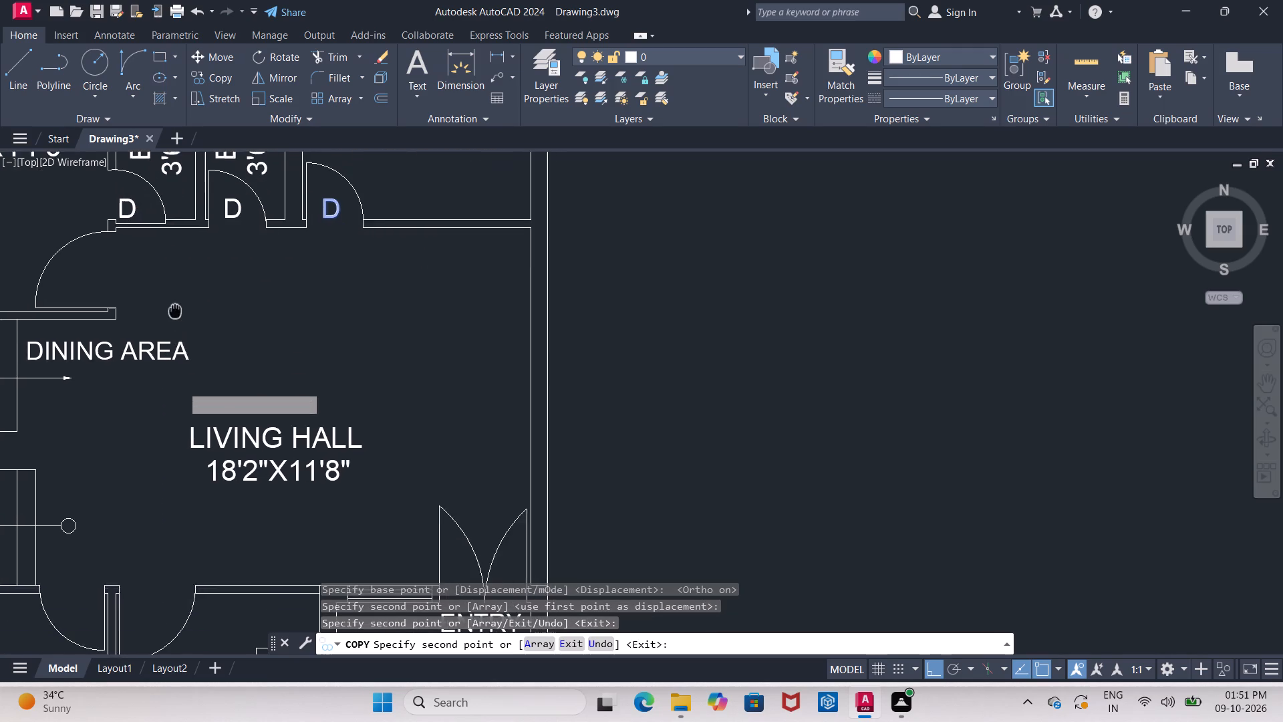
middle_drag(172, 288, 167, 261)
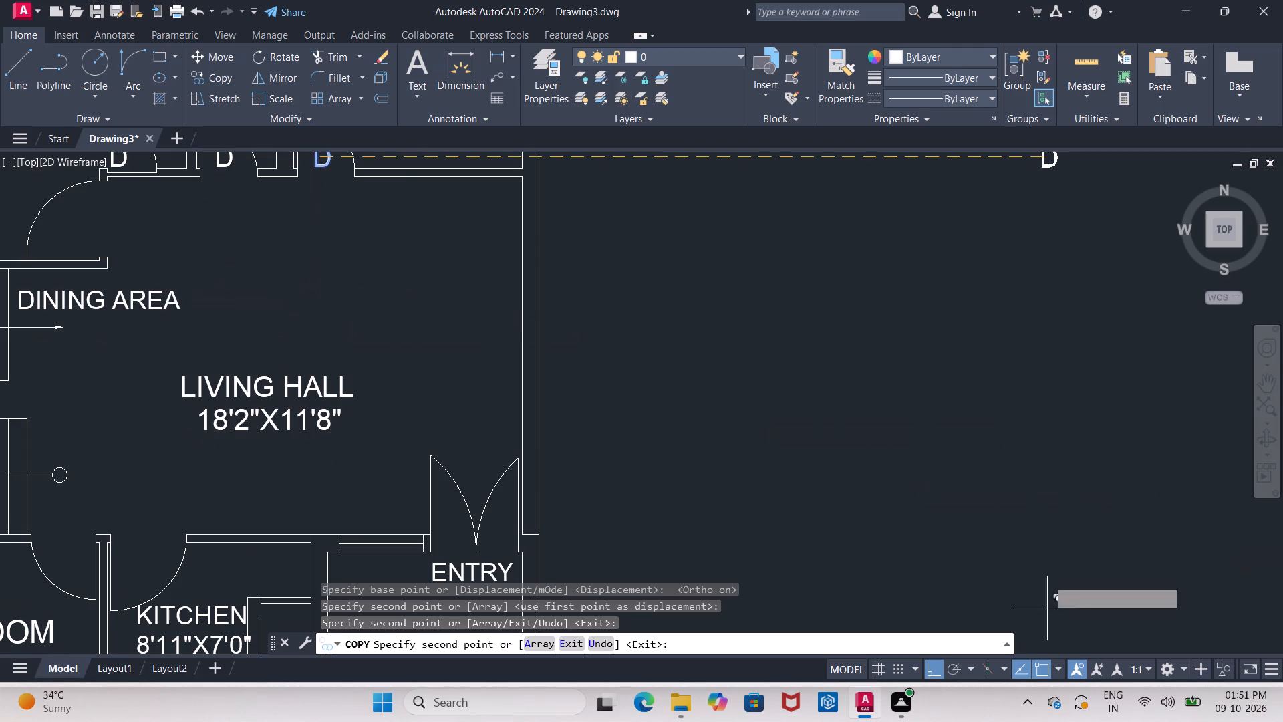
click(934, 667)
middle_drag(646, 342, 788, 412)
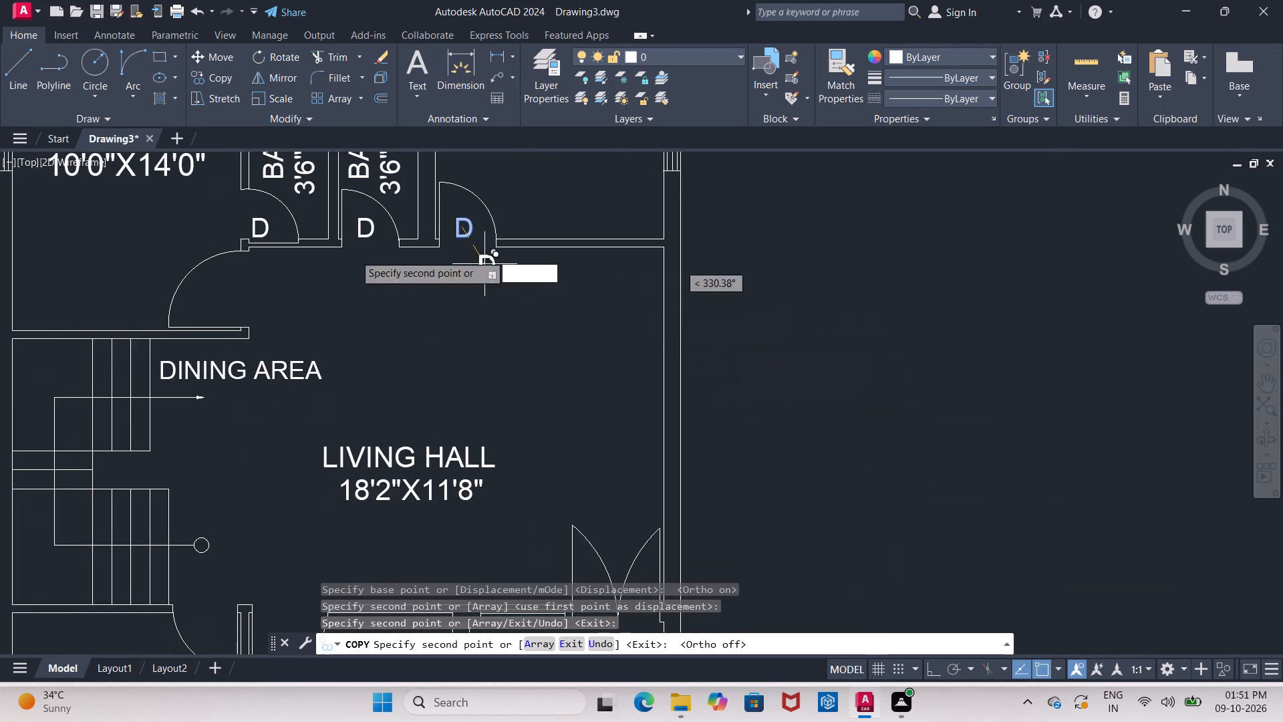
click(222, 295)
Place copies of D just above the lower 10'0"X14'0" bedroom's door opening and the kitchen's door opening.
scroll(271, 308, down, 1)
middle_drag(272, 309, 283, 191)
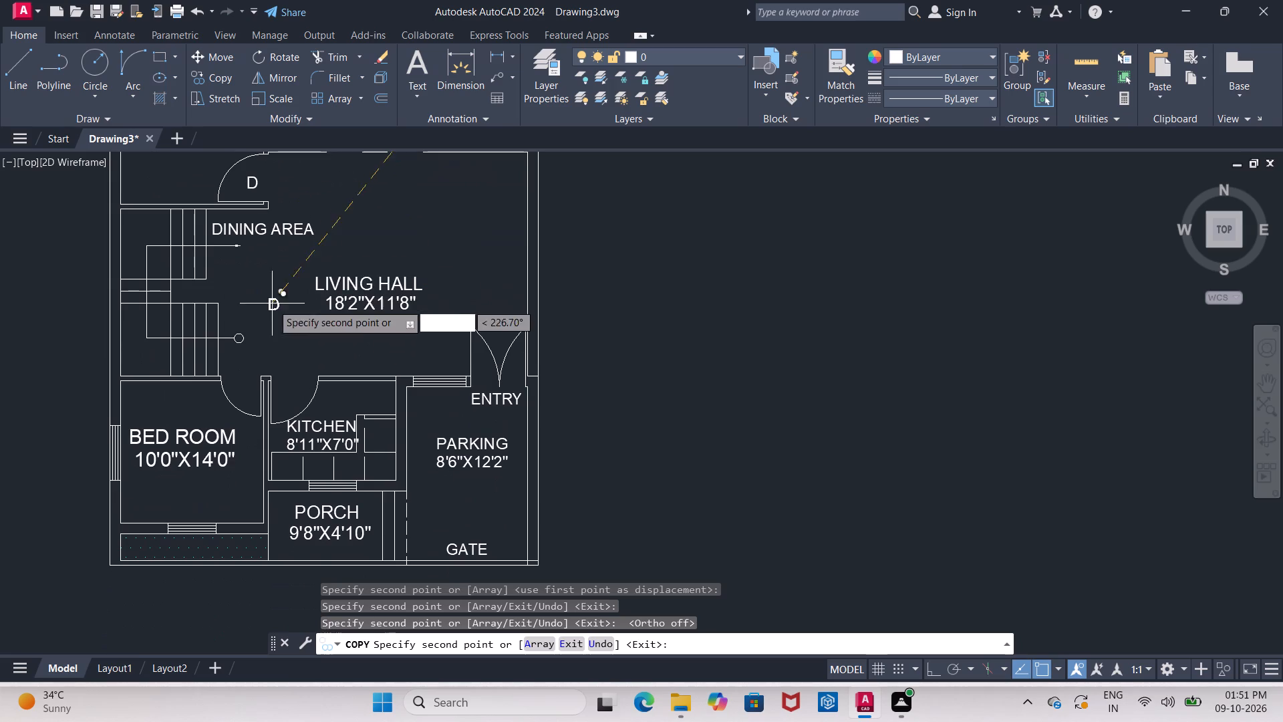
middle_drag(271, 306, 231, 243)
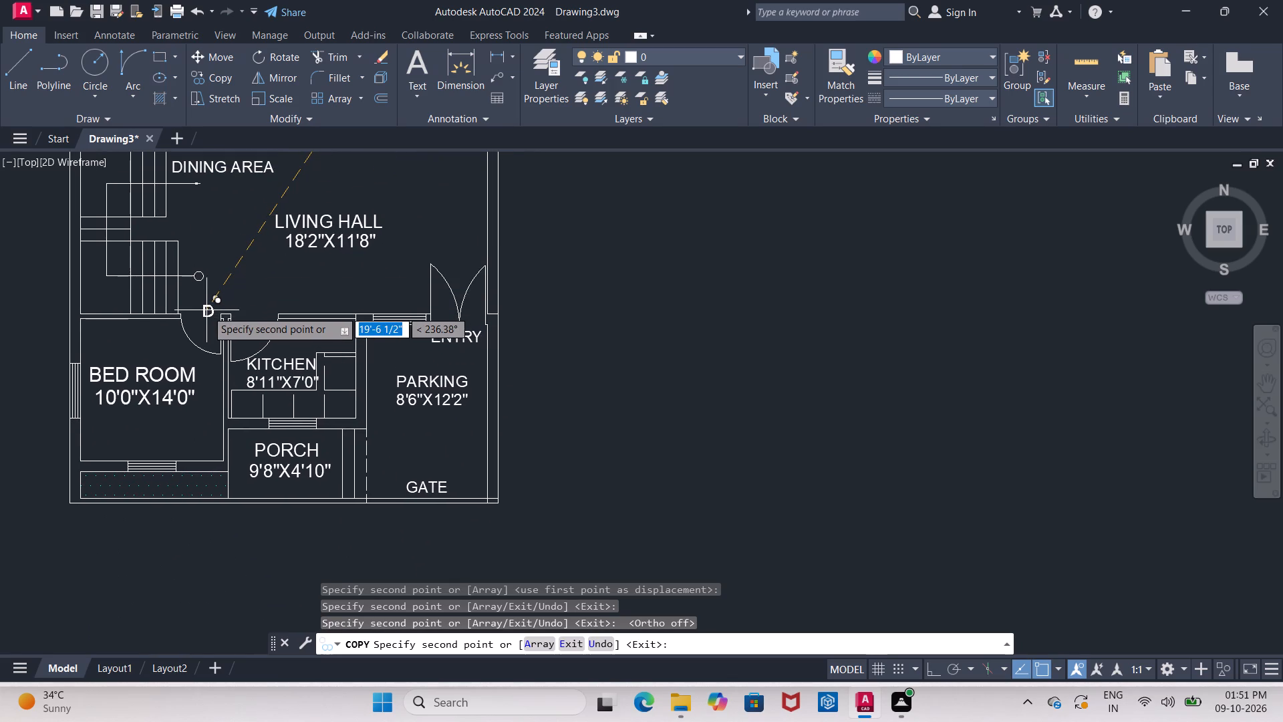
click(202, 310)
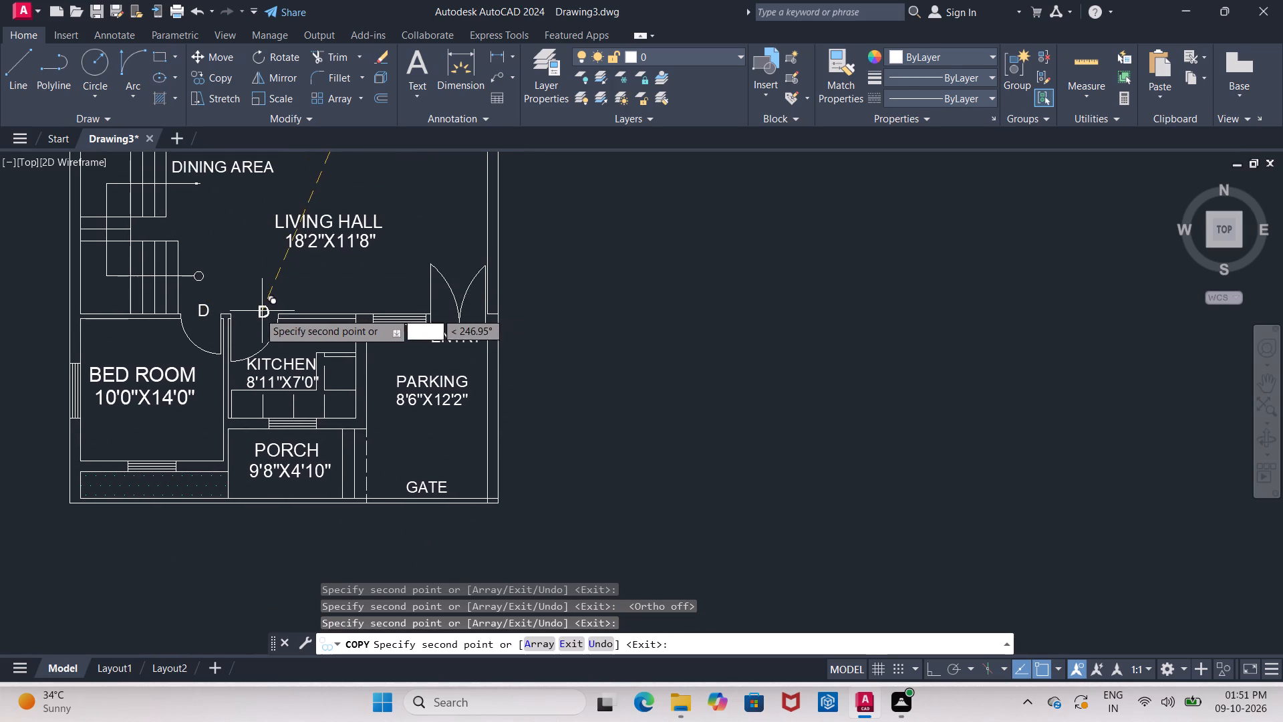
click(253, 310)
Place a copy of D inside each leaf of the double door above the ENTRY label.
scroll(440, 319, up, 1)
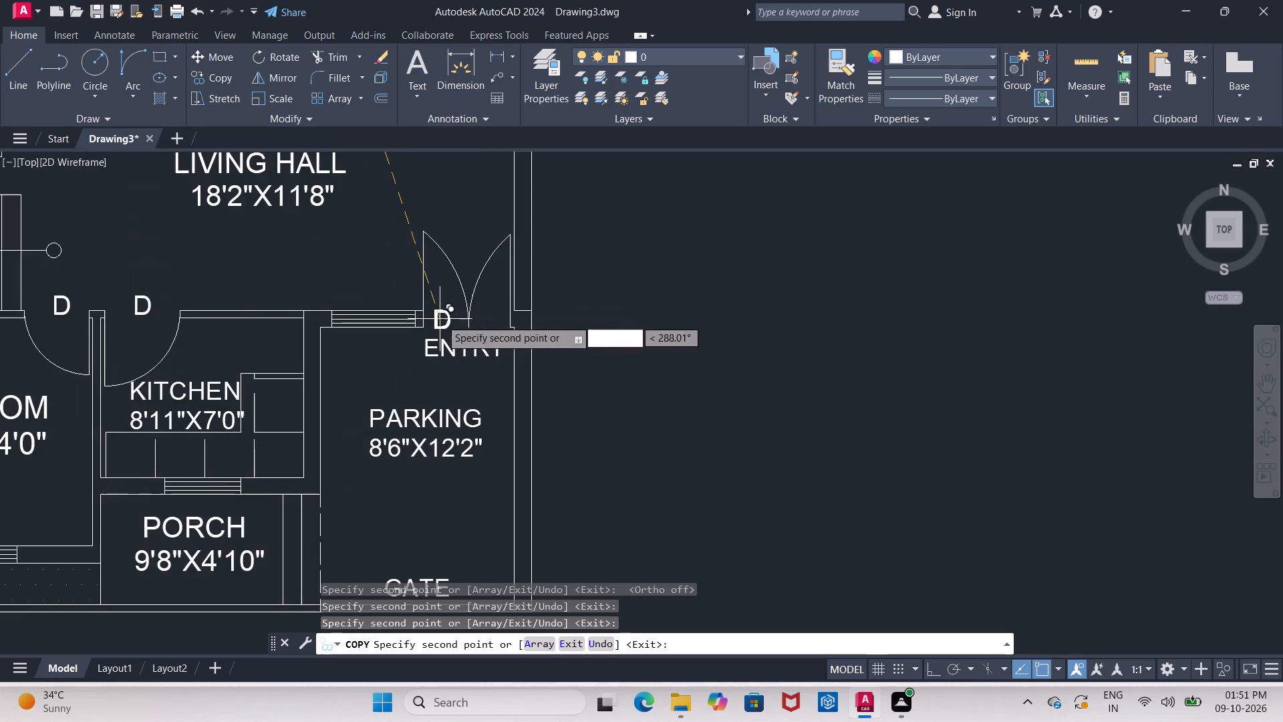
middle_drag(434, 314, 324, 297)
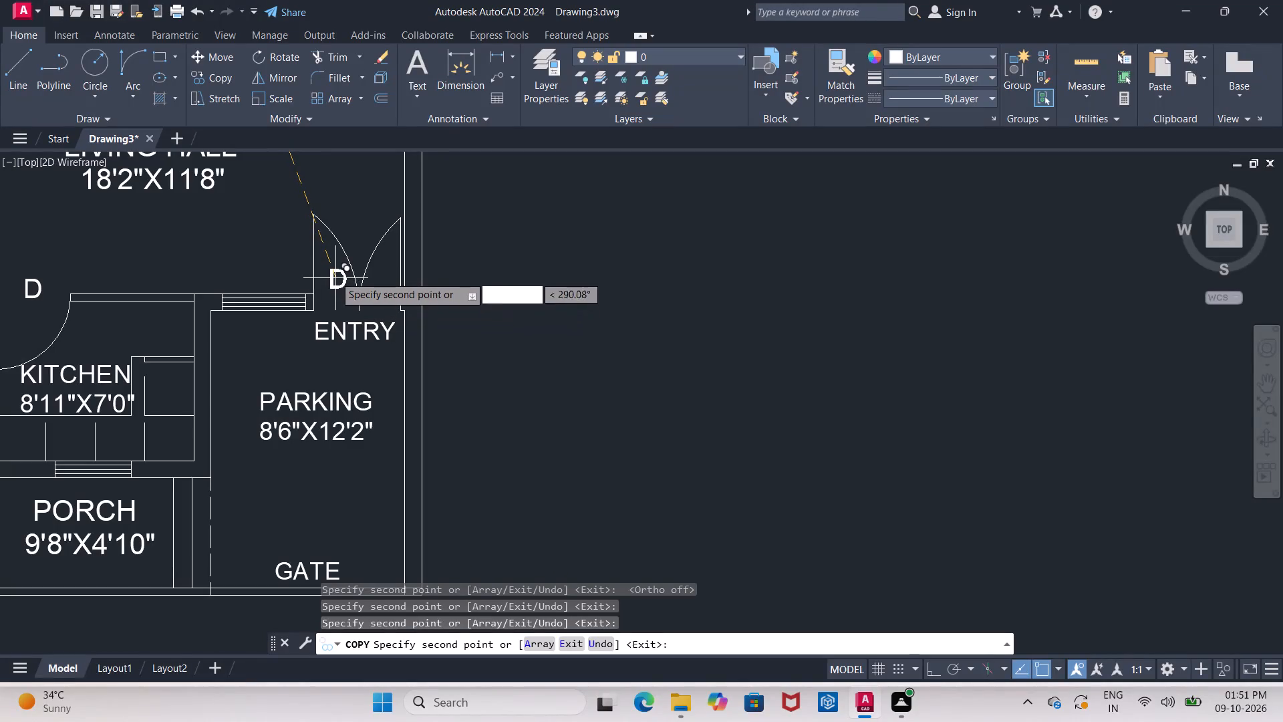
click(330, 271)
scroll(373, 276, up, 2)
middle_click(358, 273)
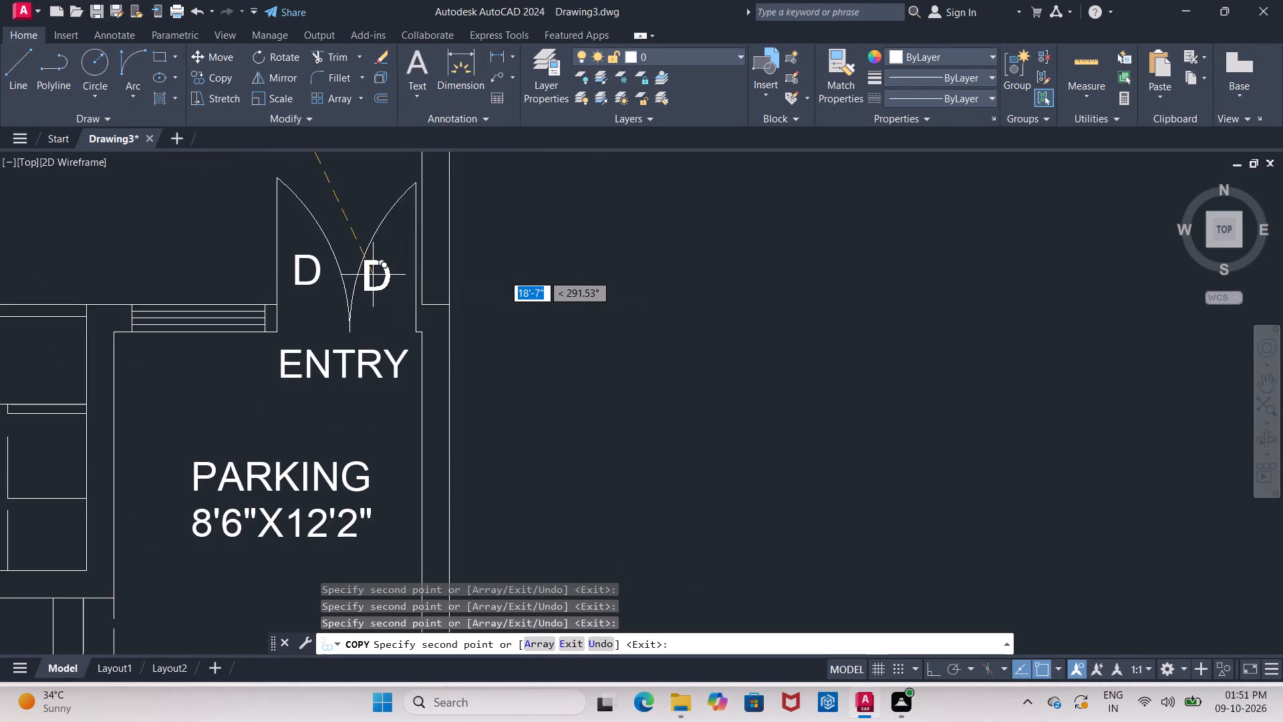
click(387, 265)
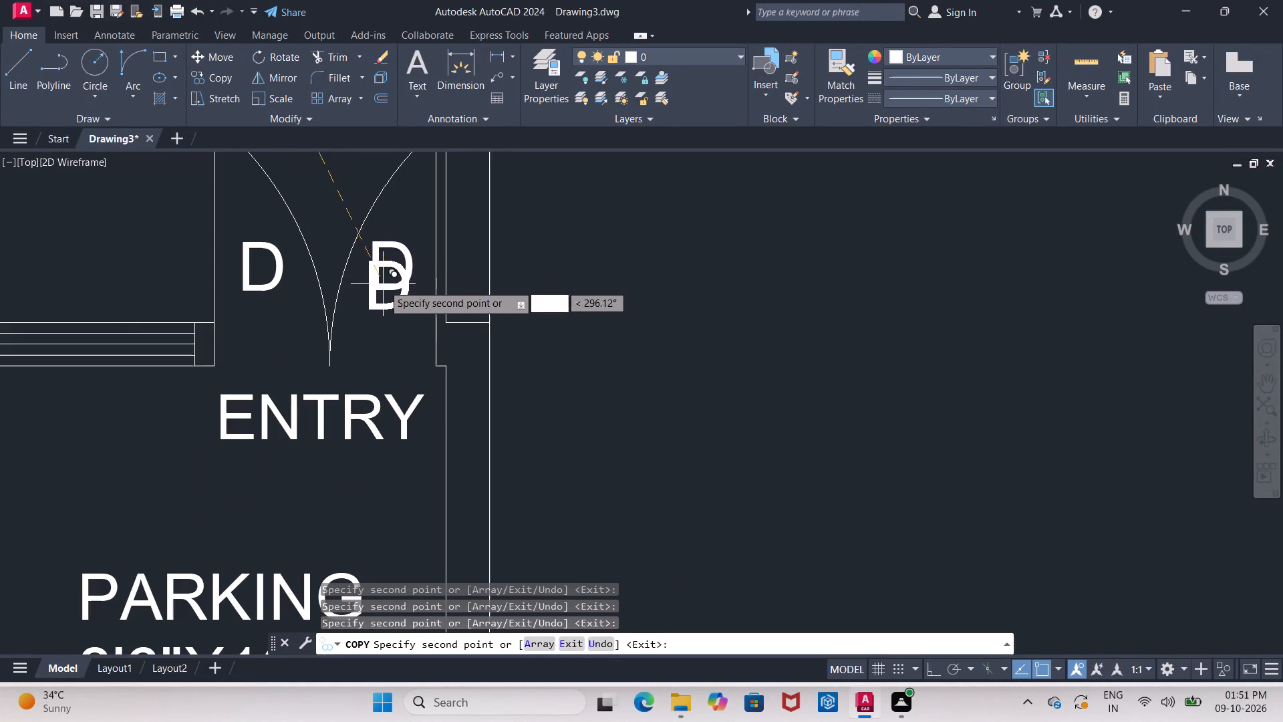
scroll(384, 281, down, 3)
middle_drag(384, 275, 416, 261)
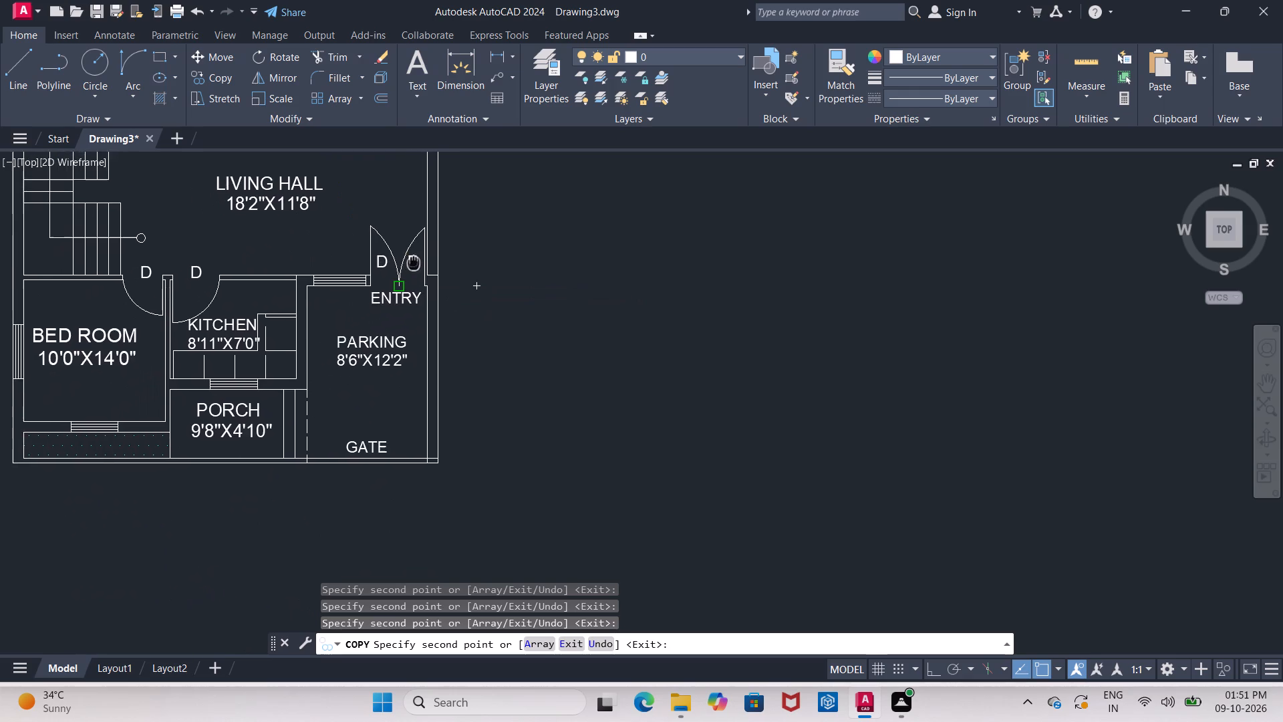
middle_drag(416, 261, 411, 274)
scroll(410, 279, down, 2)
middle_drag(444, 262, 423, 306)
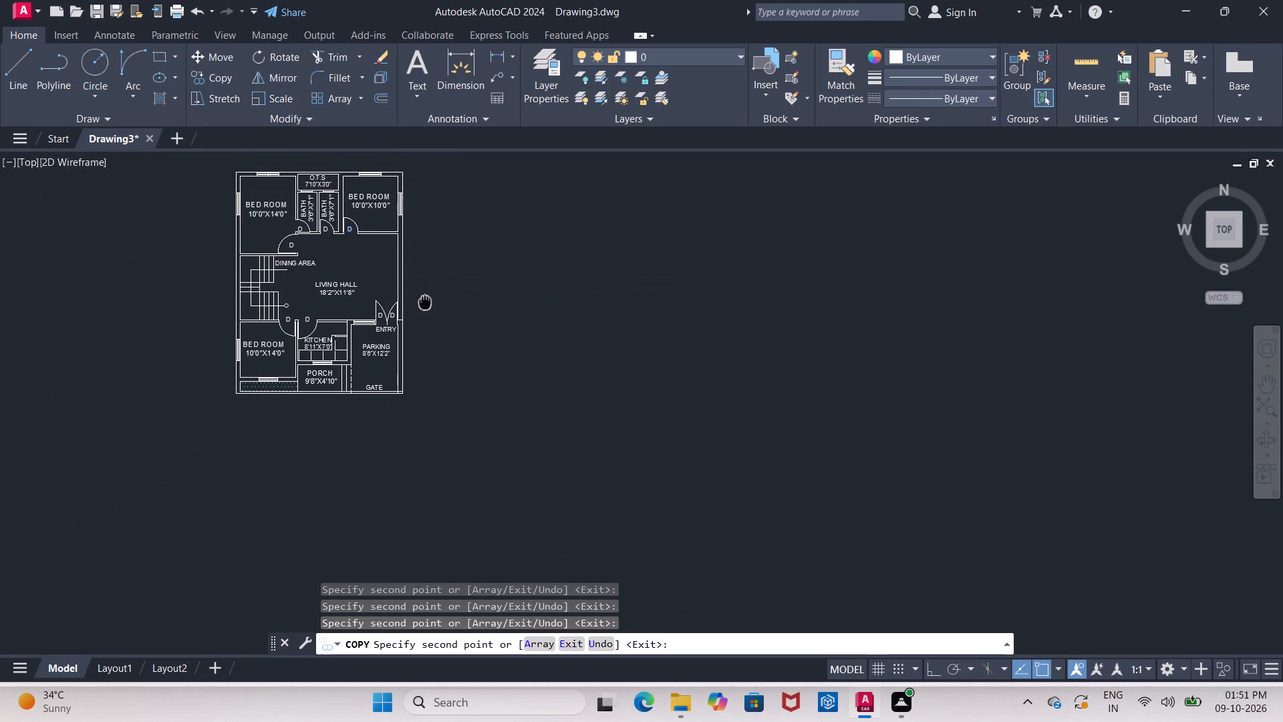
Place a copy of D just outside the window in the 10'0"X10'0" bedroom's outer side wall.
middle_drag(423, 306, 409, 332)
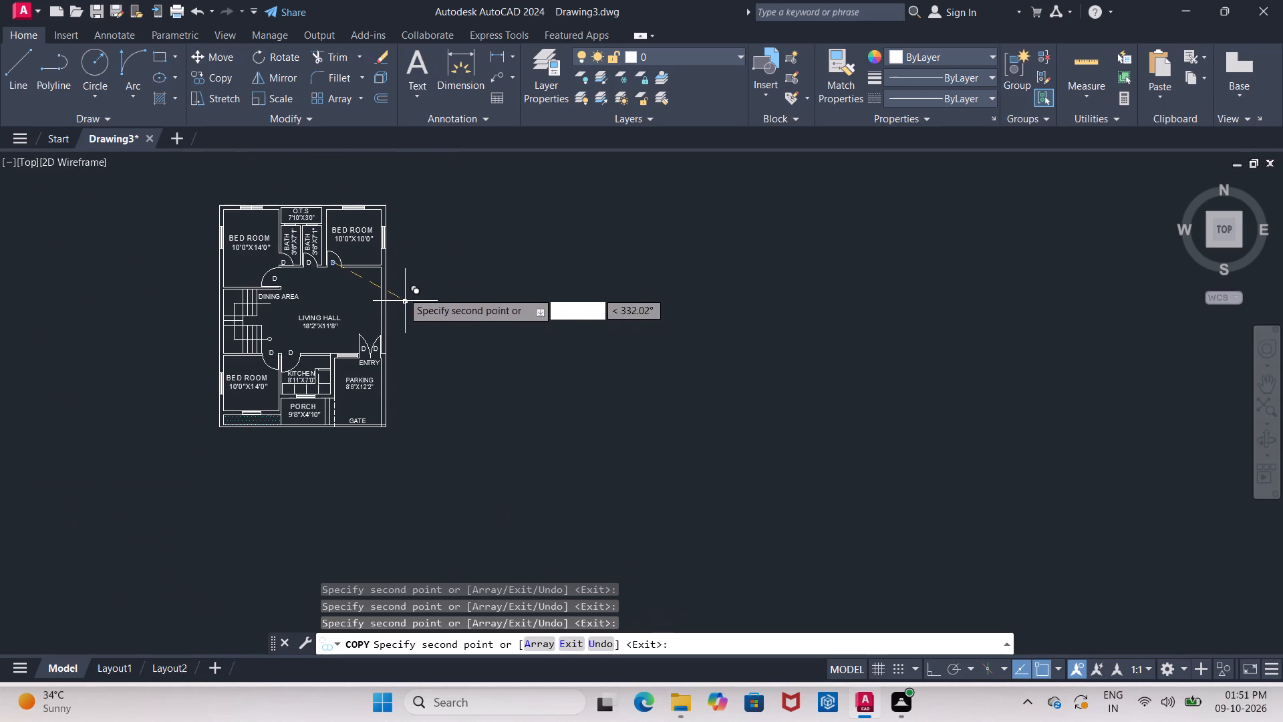
scroll(402, 275, up, 2)
middle_drag(400, 273, 388, 318)
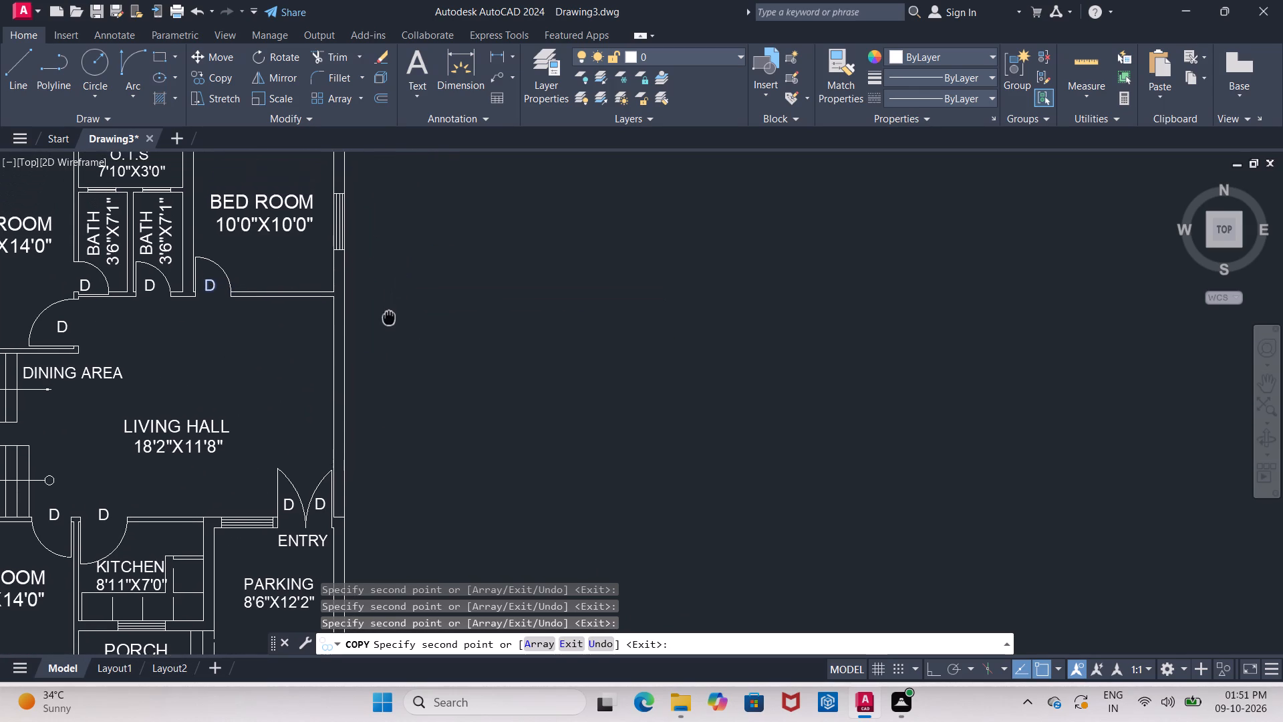
middle_drag(388, 318, 388, 319)
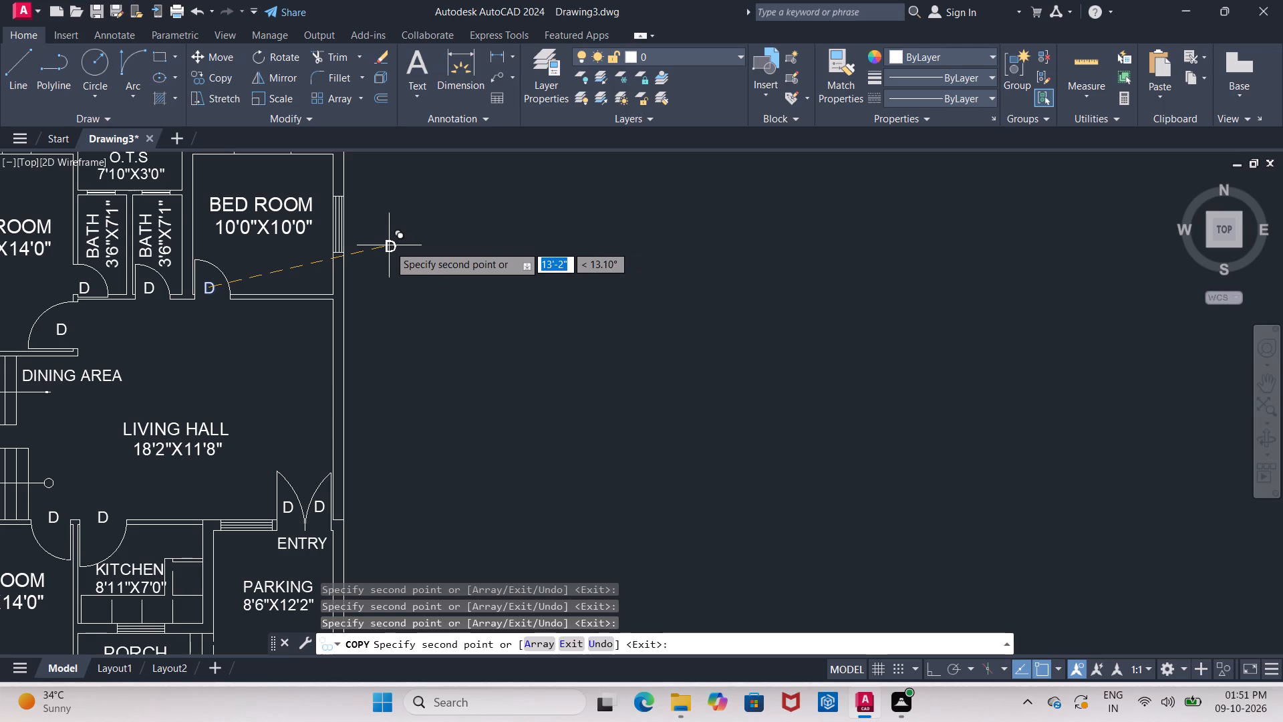
click(356, 224)
Place copies of D just above the lower 10'0"X14'0" bedroom's bottom window and between the kitchen's bottom window and the PORCH label.
middle_drag(385, 258, 477, 187)
scroll(477, 187, down, 1)
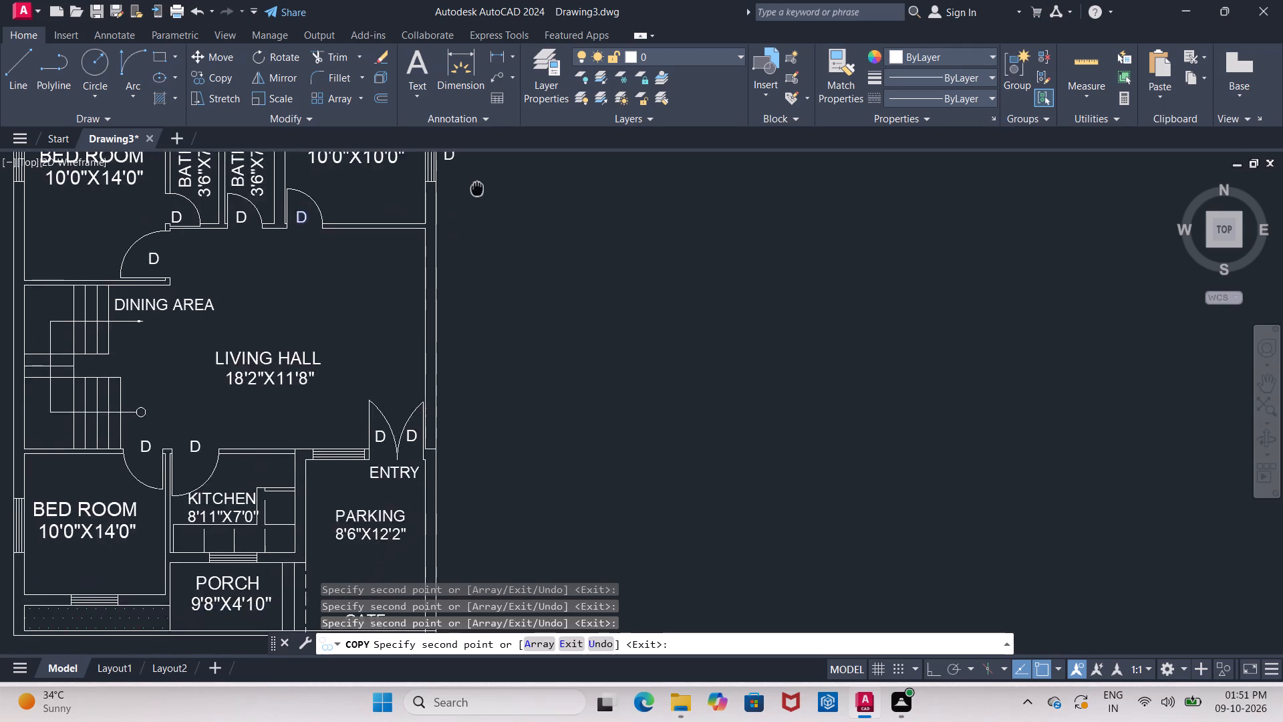
scroll(477, 188, down, 1)
scroll(299, 323, up, 1)
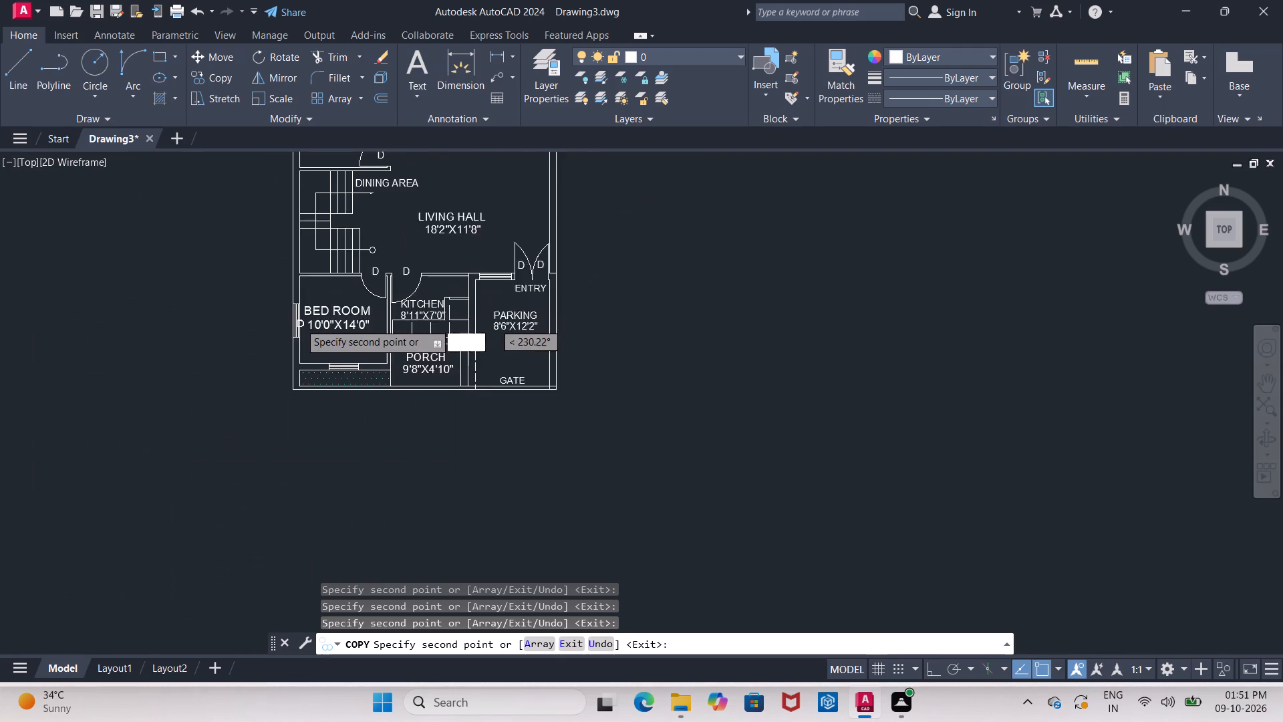
scroll(299, 320, up, 2)
middle_drag(300, 295, 282, 229)
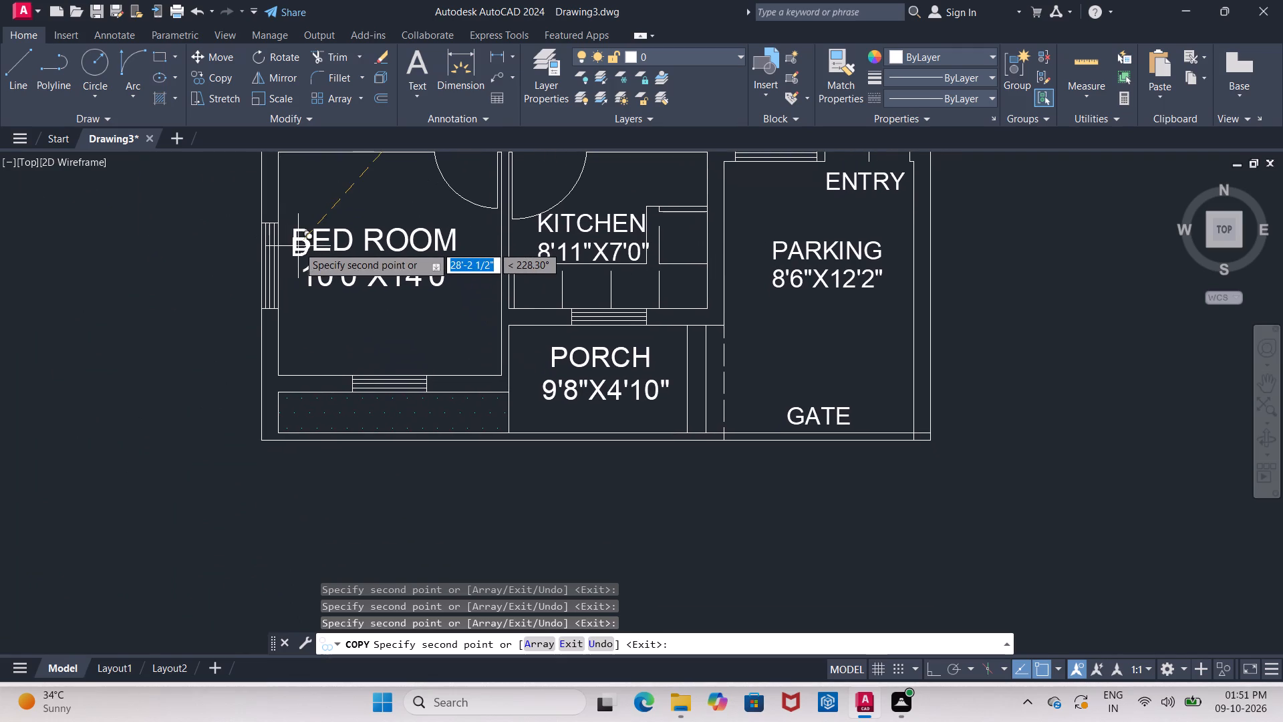
click(385, 359)
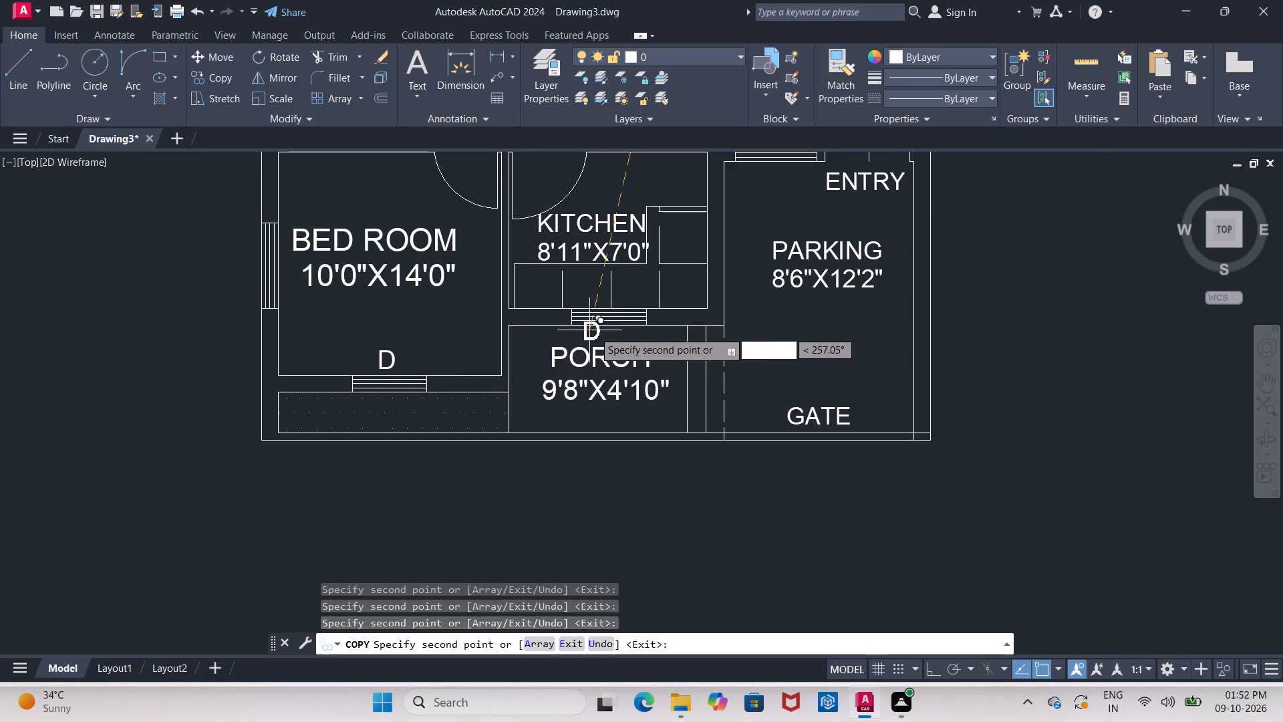
scroll(597, 332, up, 2)
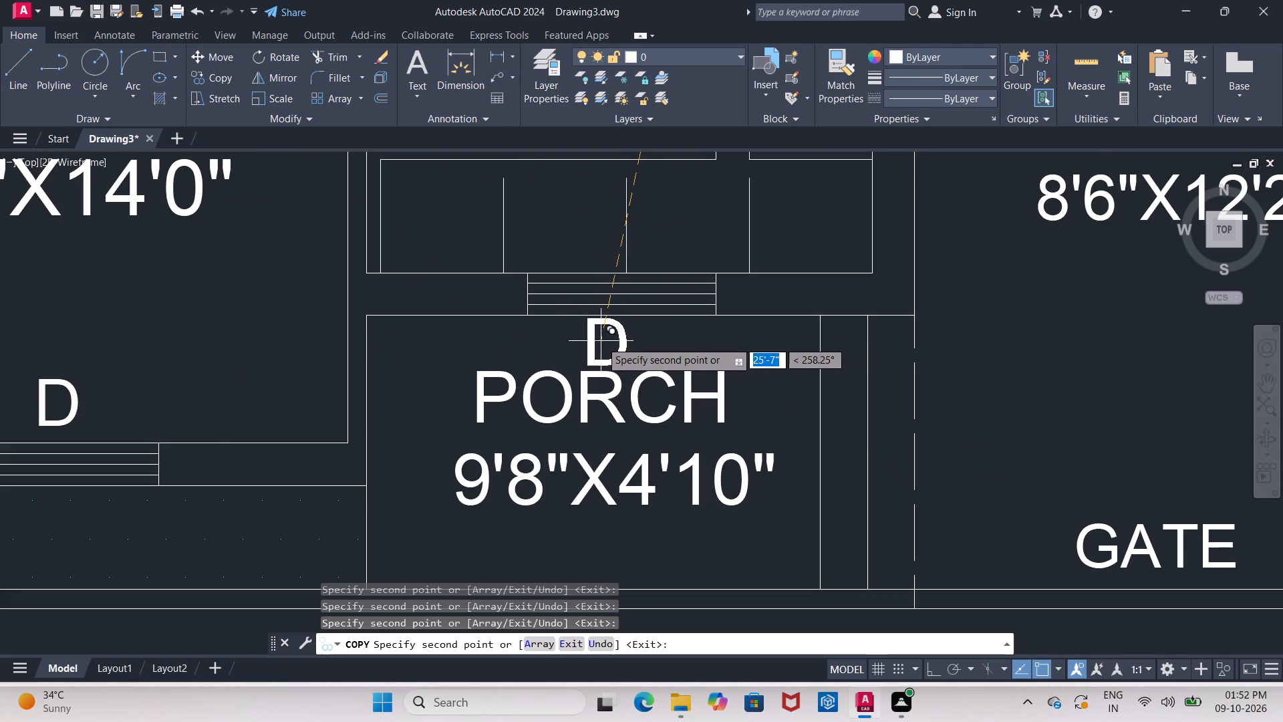
click(601, 341)
Place copies of D outside the side-wall windows of the lower and upper 10'0"X14'0" bedrooms.
middle_drag(487, 347, 558, 334)
scroll(558, 334, down, 2)
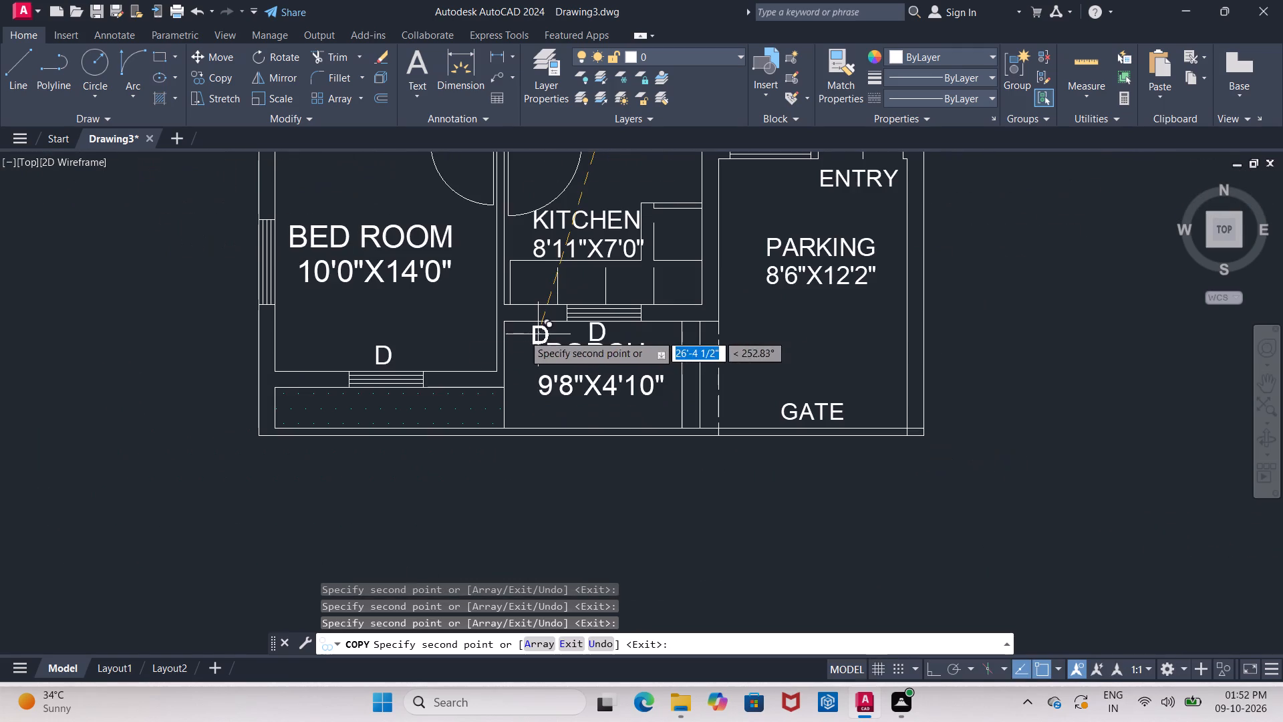
click(241, 257)
middle_drag(237, 277, 235, 435)
scroll(235, 435, down, 1)
scroll(253, 328, down, 1)
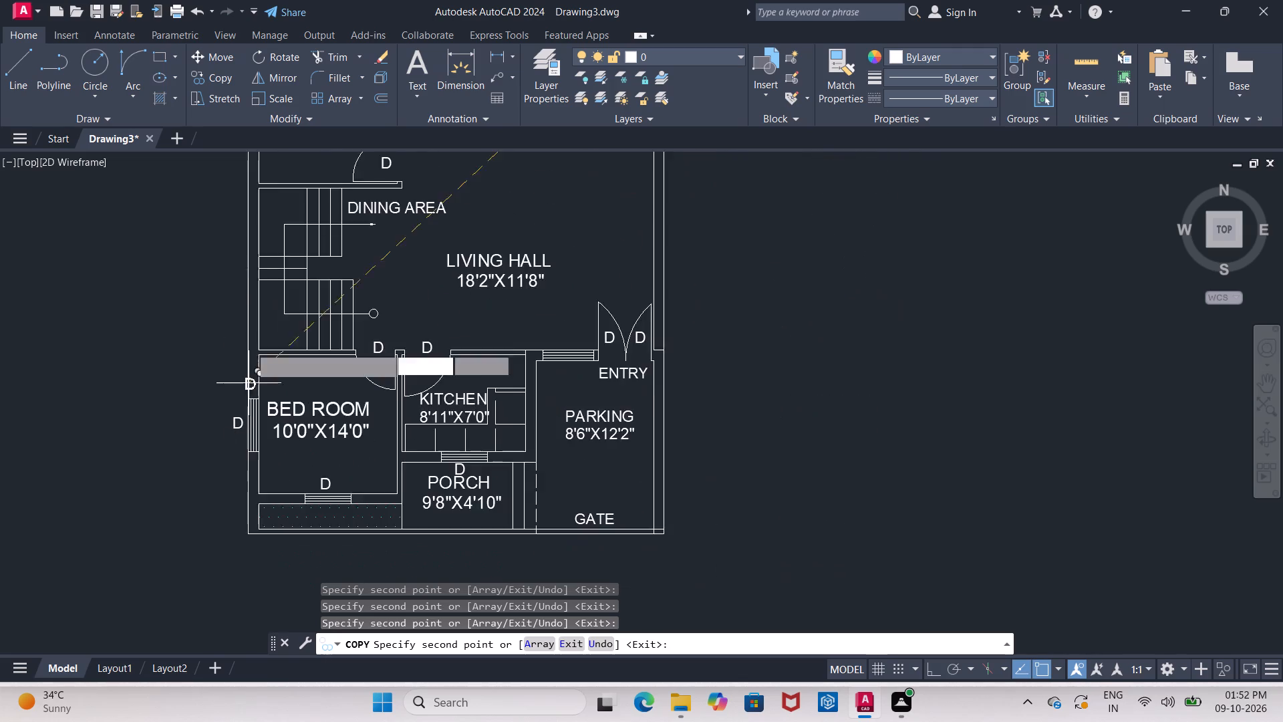
scroll(253, 326, down, 1)
scroll(248, 241, up, 2)
middle_drag(249, 239, 223, 303)
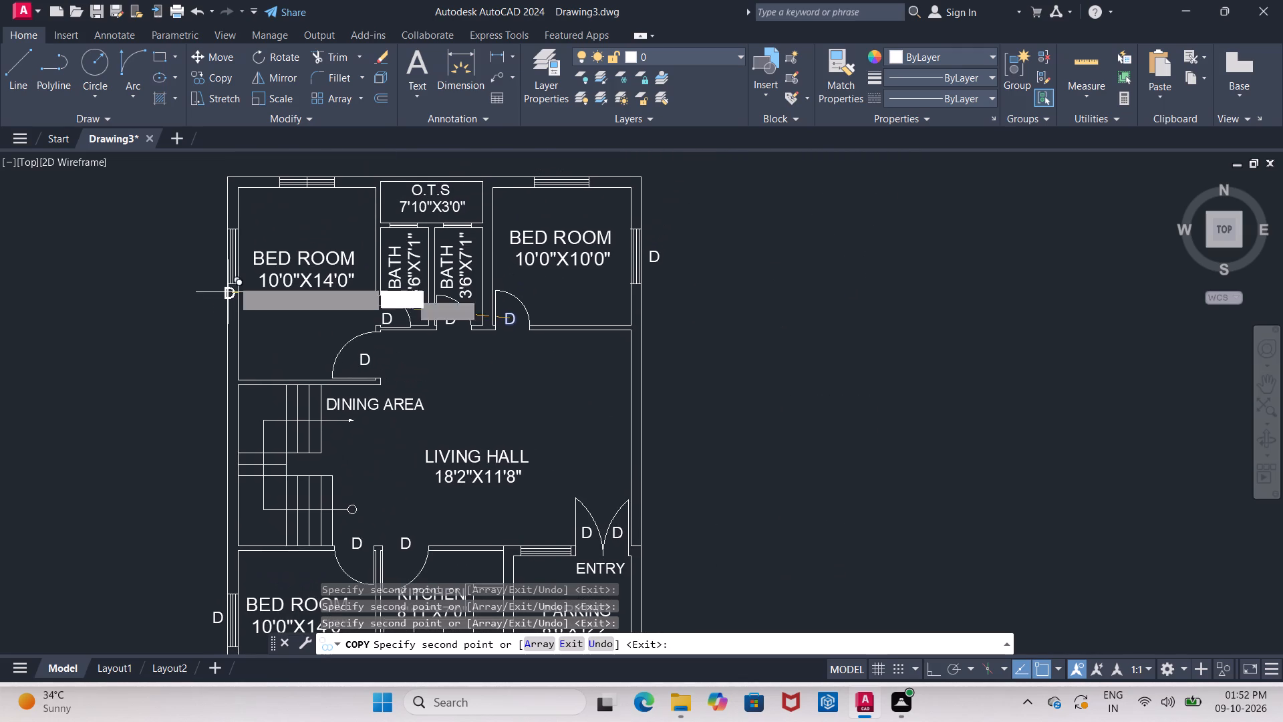
scroll(212, 257, up, 2)
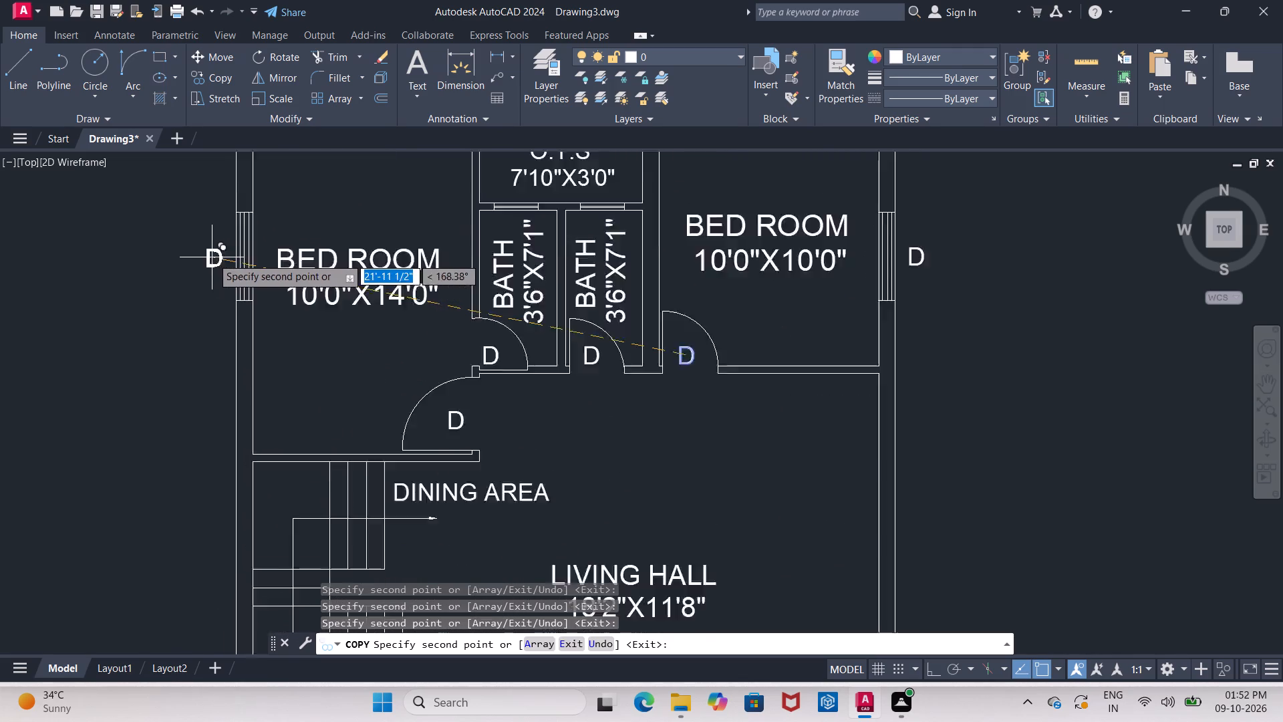
scroll(212, 257, up, 1)
middle_drag(212, 257, 205, 267)
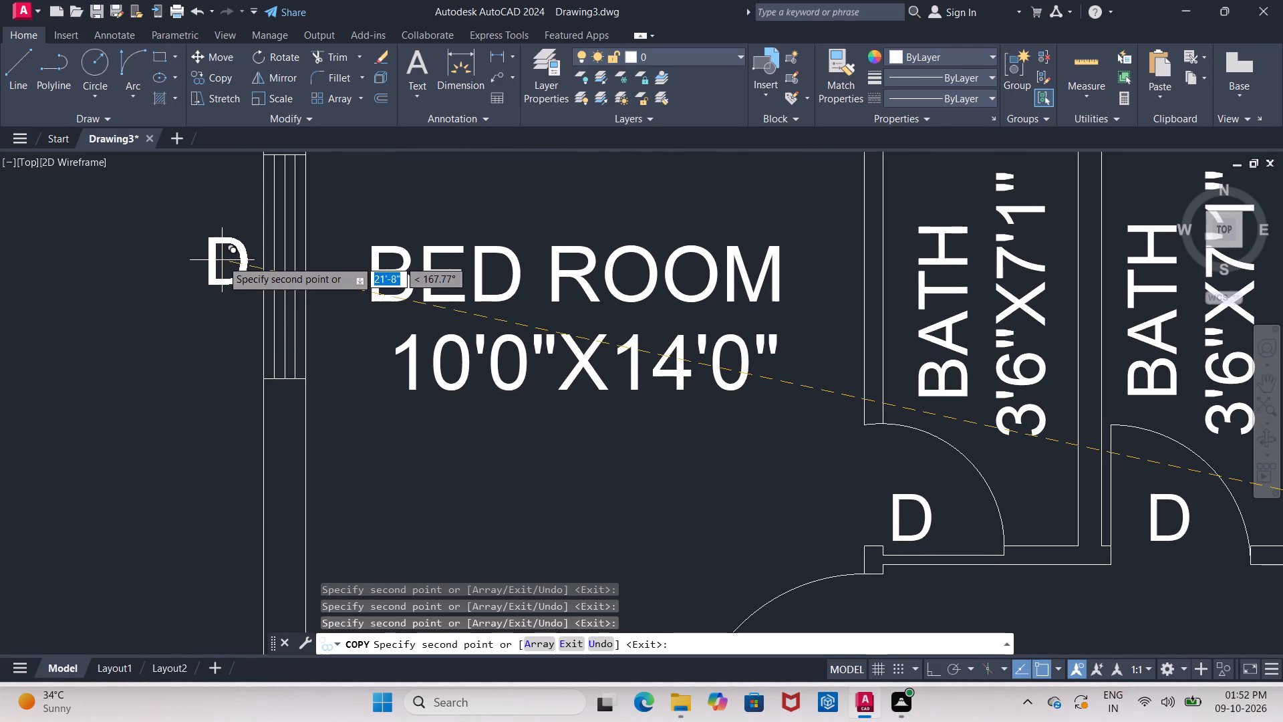
click(222, 260)
Place copies of D above the top-wall windows of the upper 10'0"X14'0" bedroom and the 10'0"X10'0" bedroom, finishing the copying.
middle_drag(221, 266, 199, 346)
scroll(200, 350, down, 3)
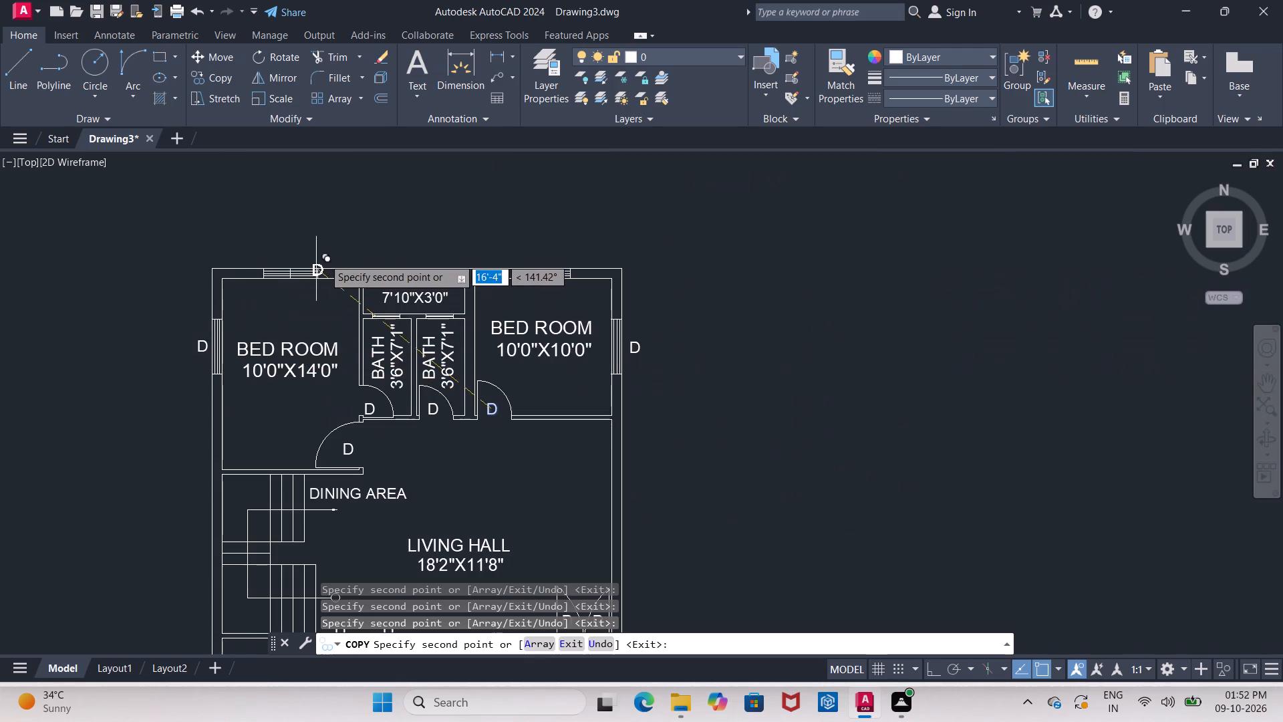
scroll(321, 252, up, 4)
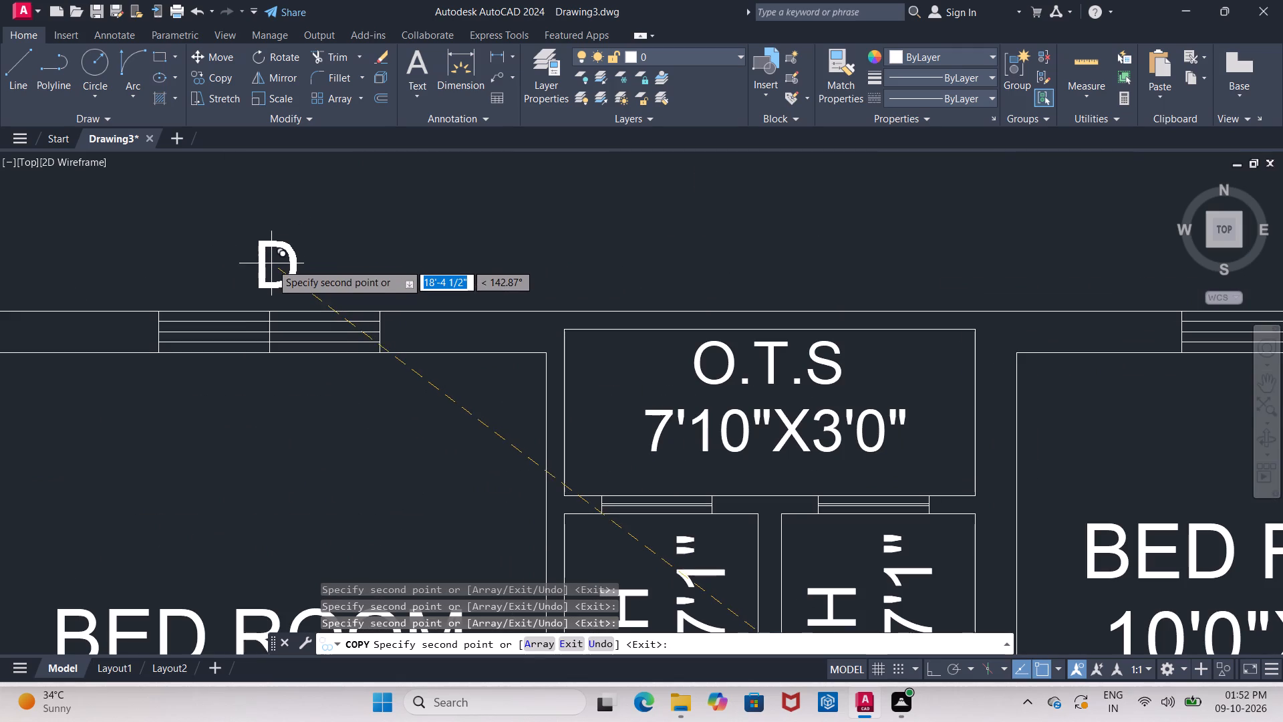
click(264, 263)
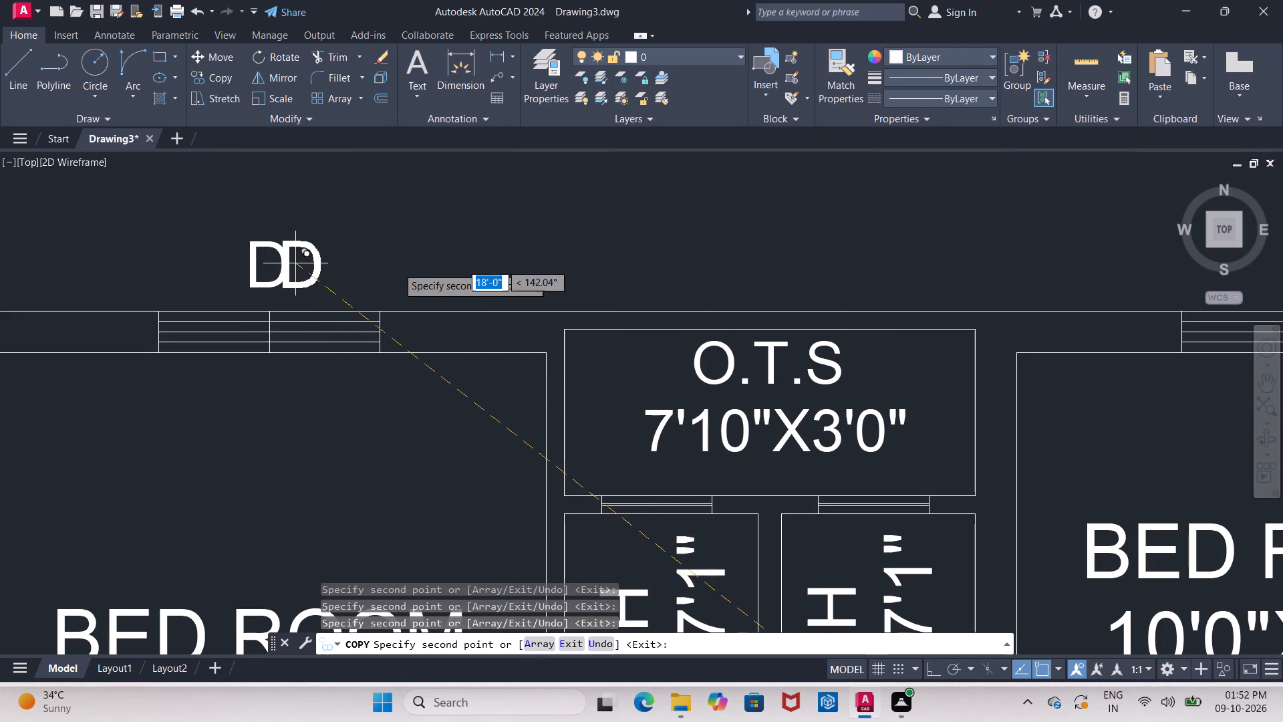
middle_drag(472, 273, 255, 267)
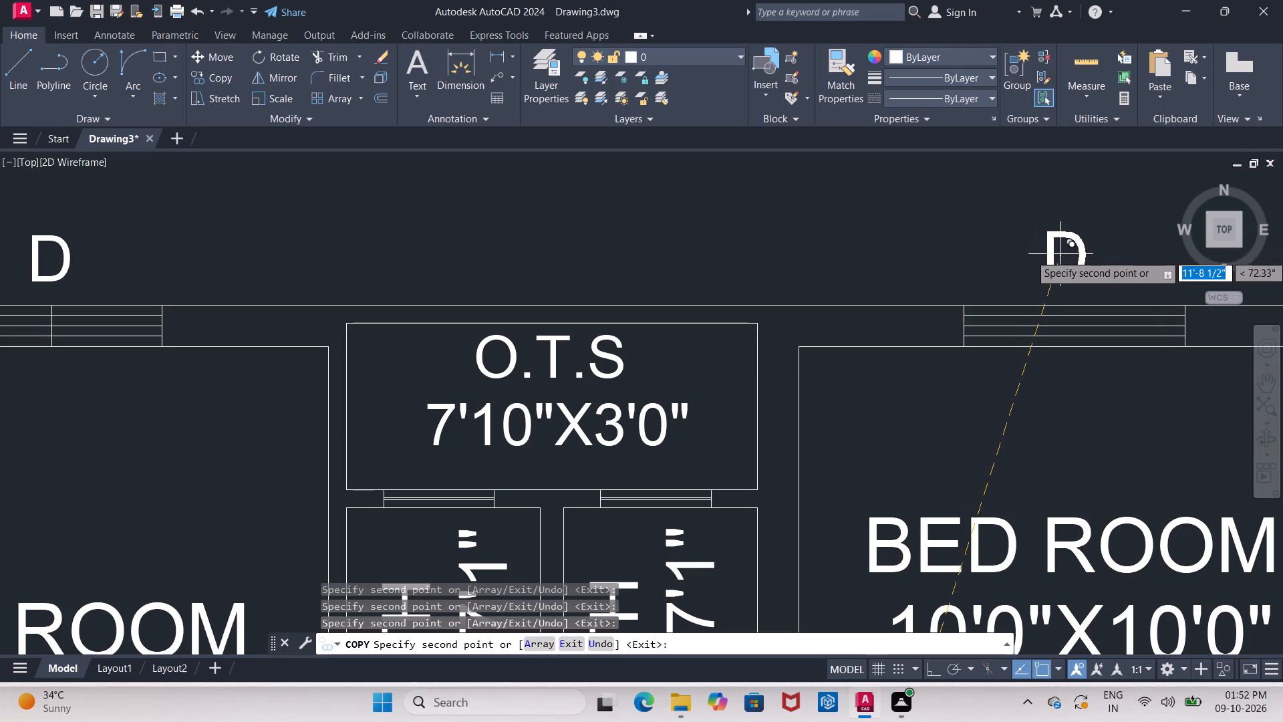
click(1064, 263)
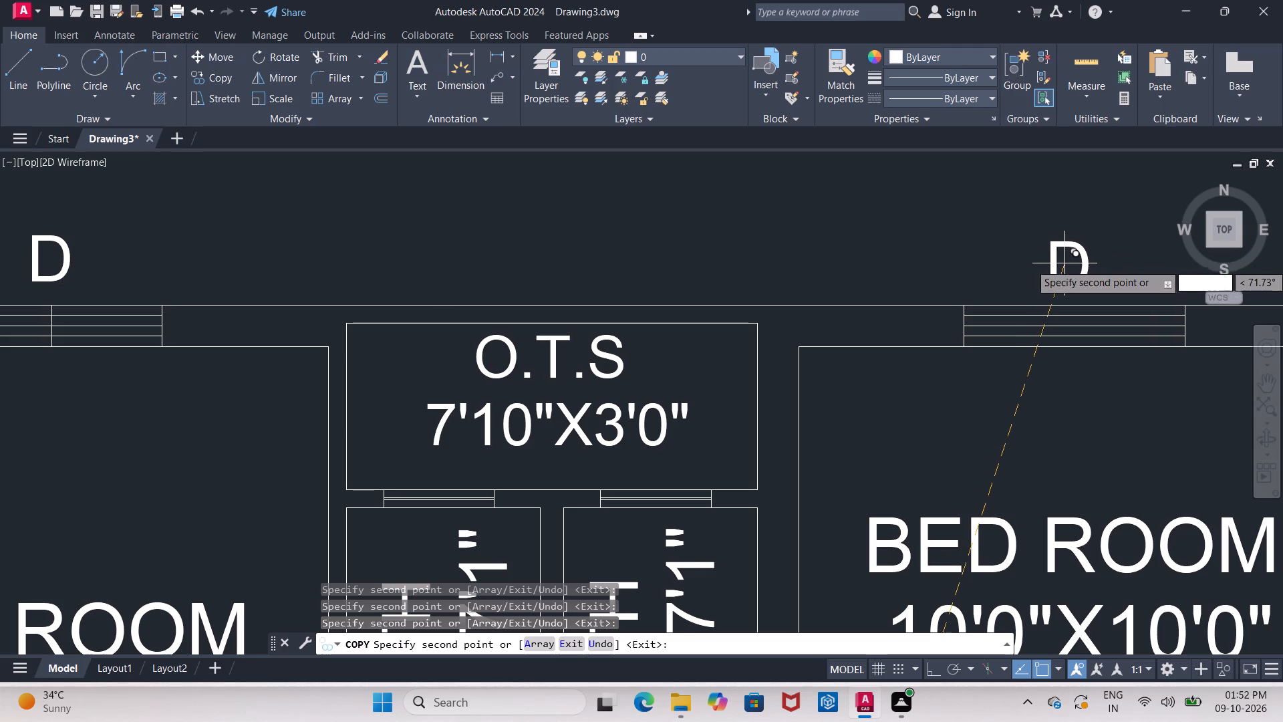
scroll(1053, 272, down, 4)
middle_drag(1040, 342, 773, 247)
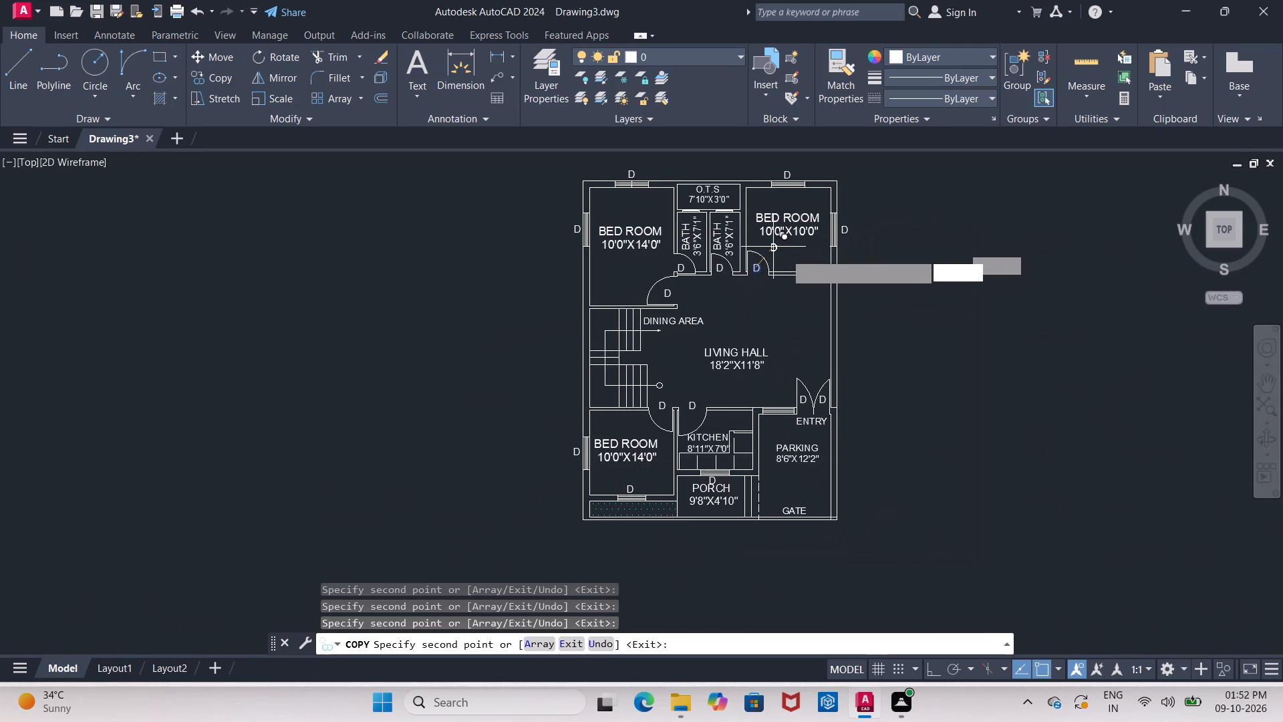
key(Escape)
Check the outer wall's thickness at the lower corner beside the ENTRY double door with a linear dimension, without placing it.
middle_drag(960, 298, 662, 189)
scroll(588, 232, up, 3)
middle_drag(589, 254, 618, 305)
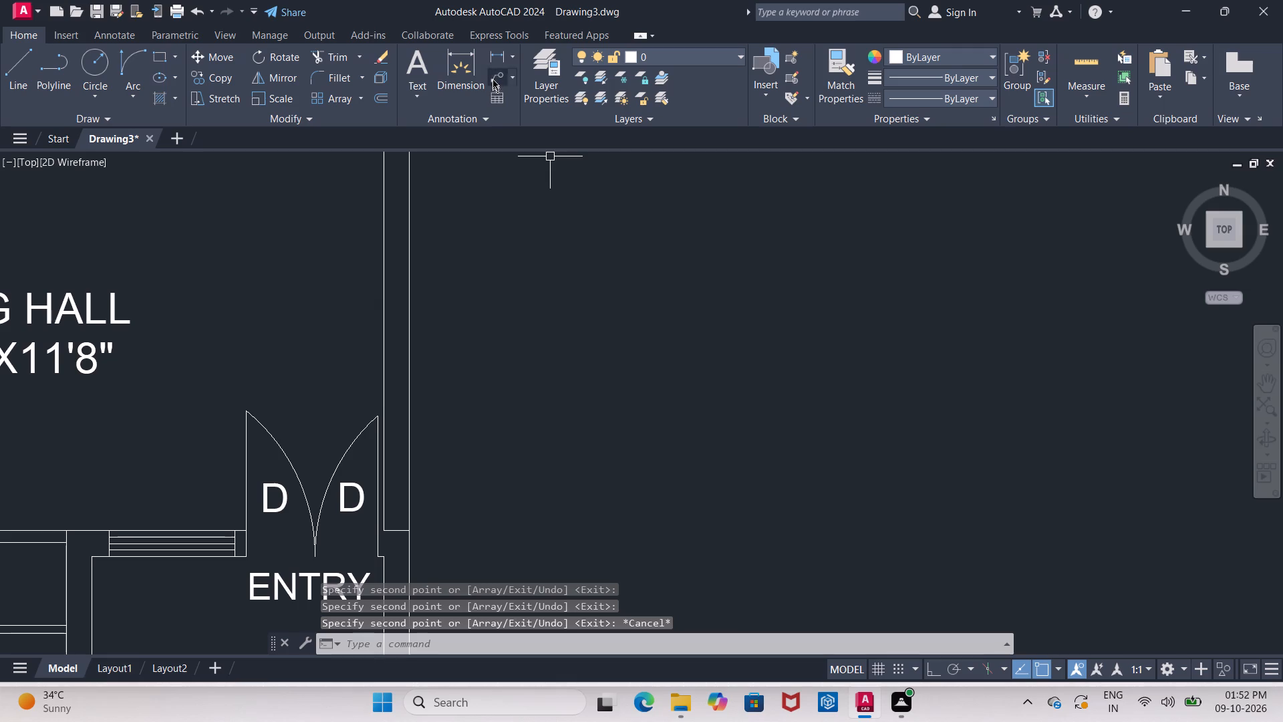
click(495, 55)
middle_drag(484, 310, 441, 122)
scroll(441, 124, up, 1)
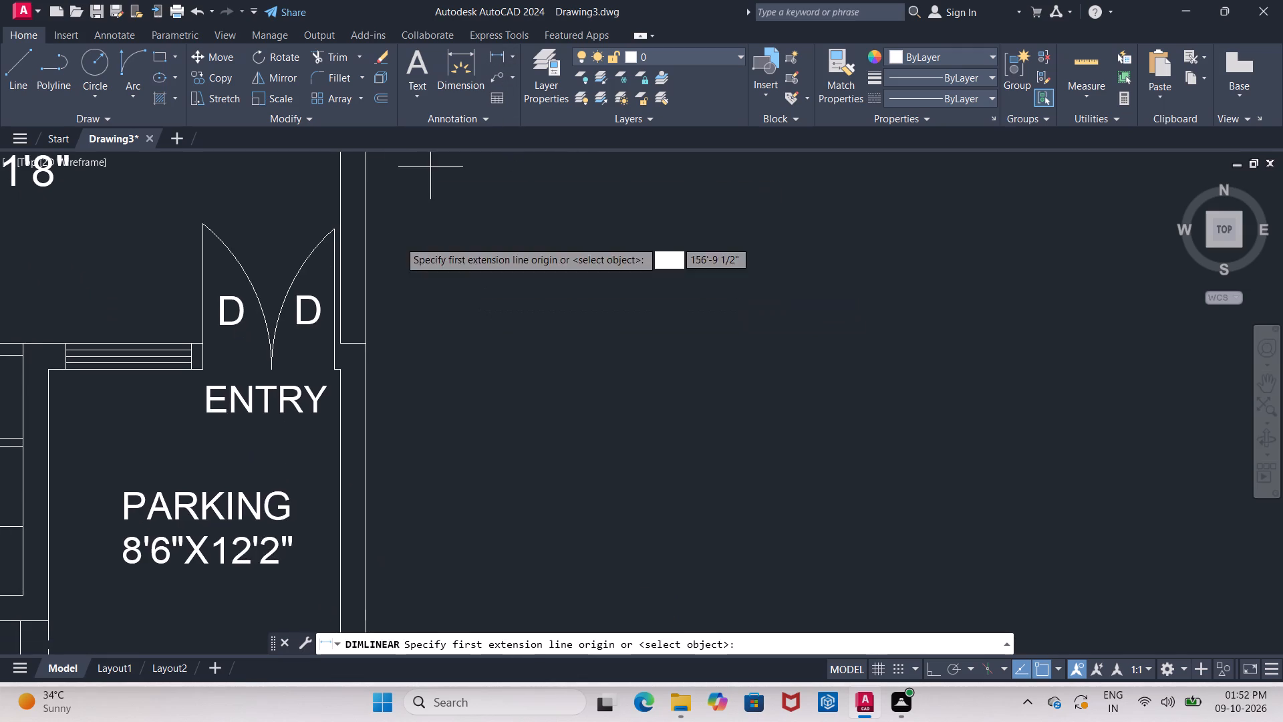
scroll(329, 328, up, 2)
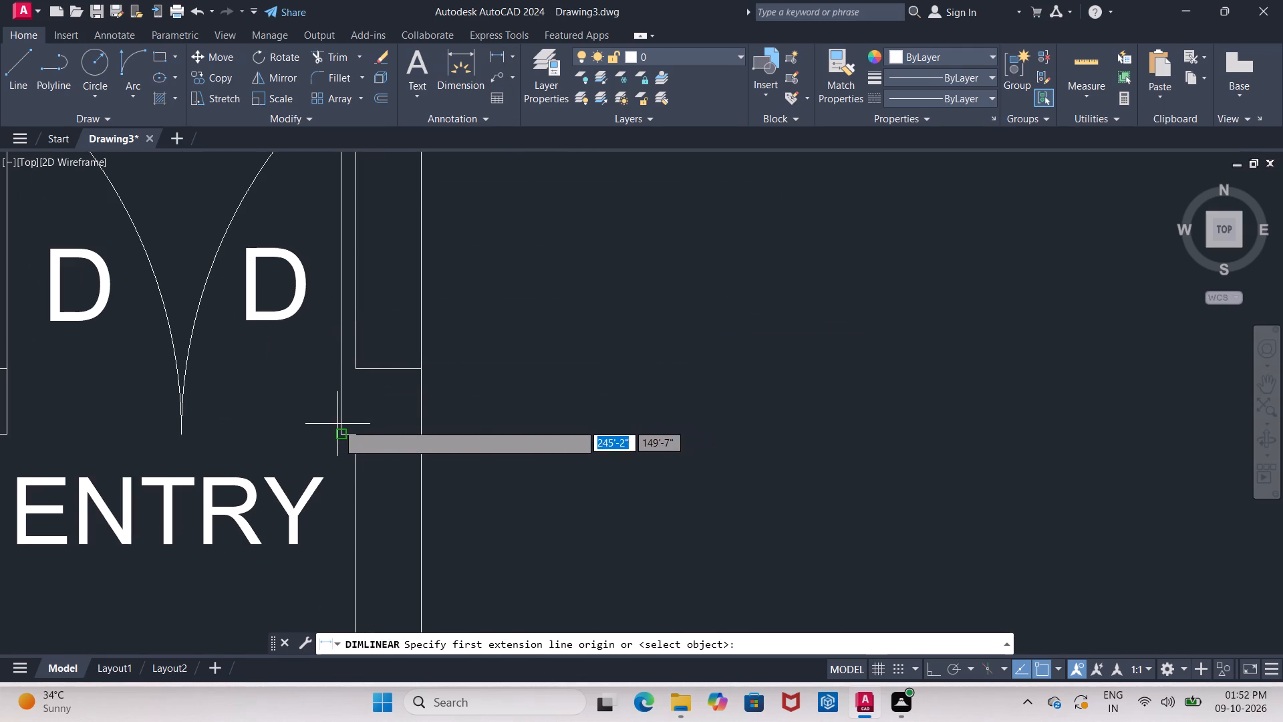
click(358, 437)
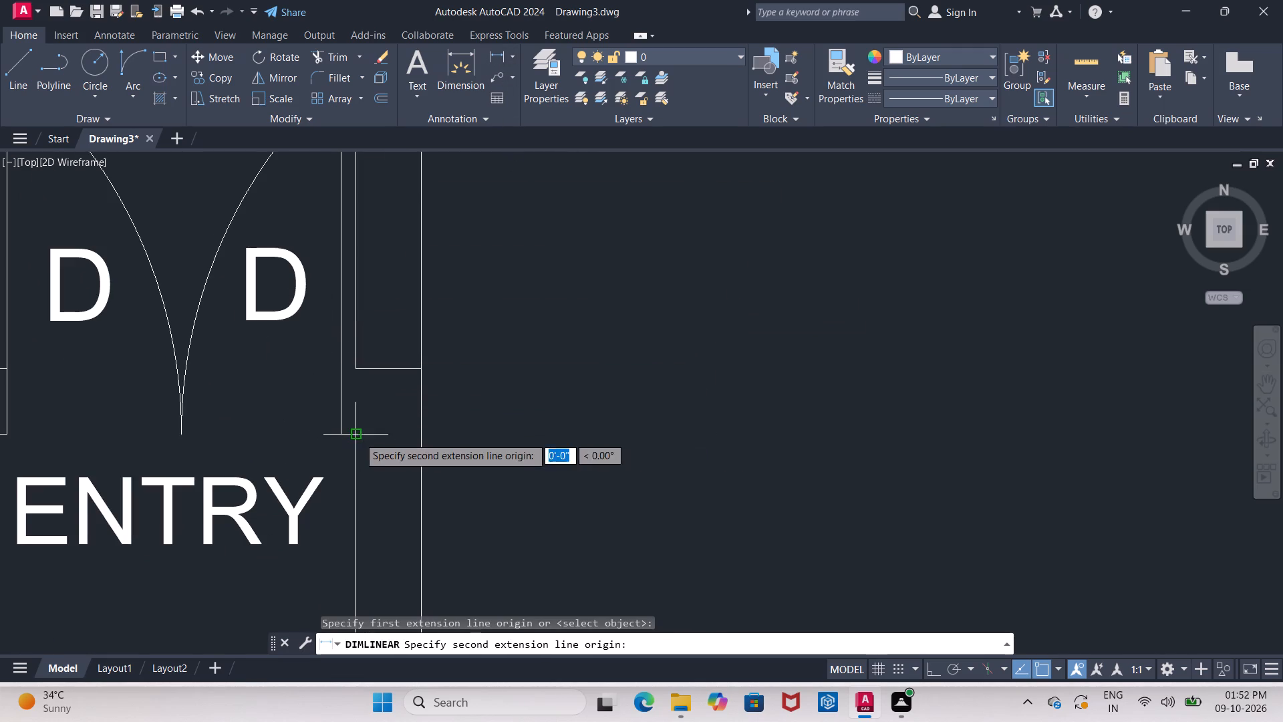
click(420, 435)
key(Escape)
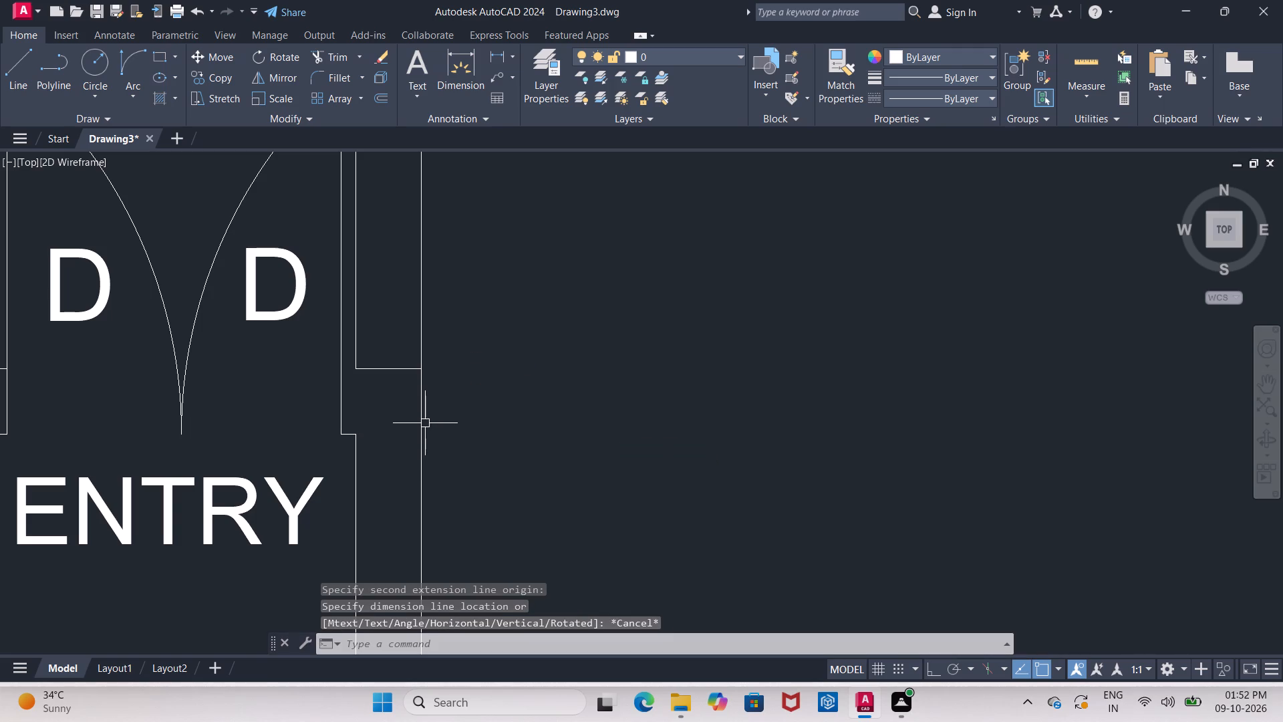
scroll(424, 423, down, 1)
scroll(422, 418, up, 1)
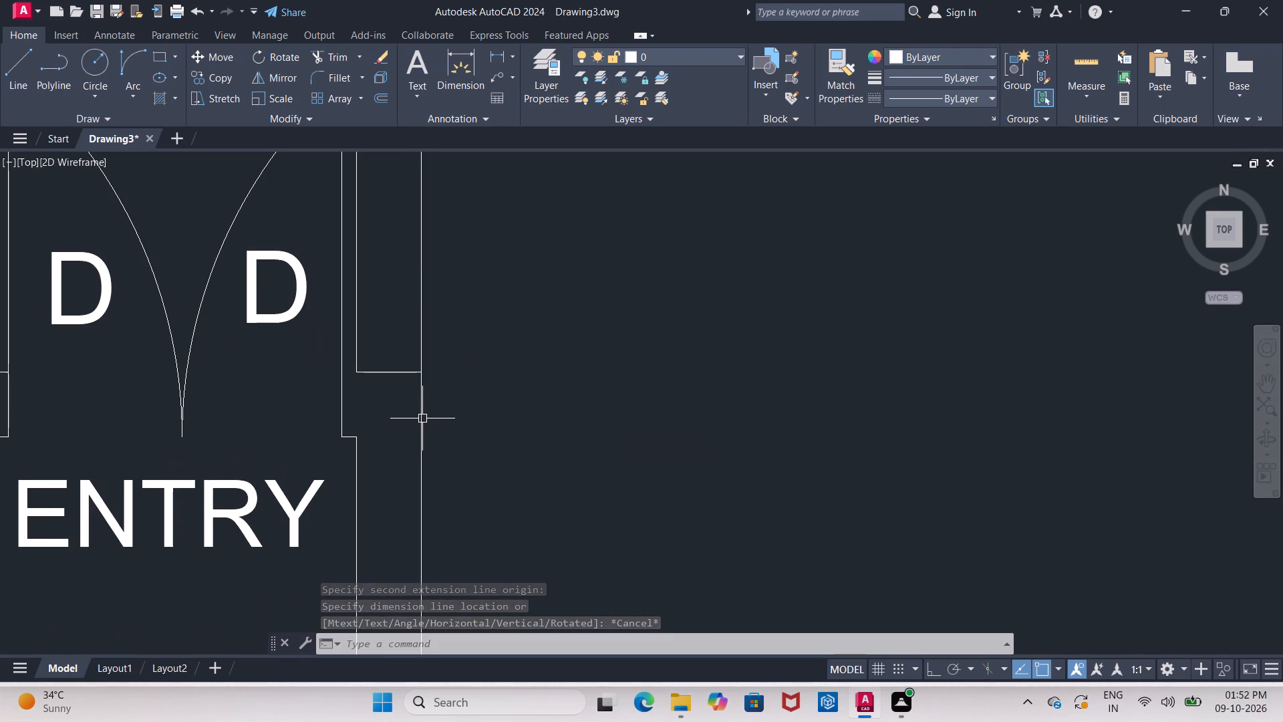
middle_drag(422, 418, 429, 436)
key(Escape)
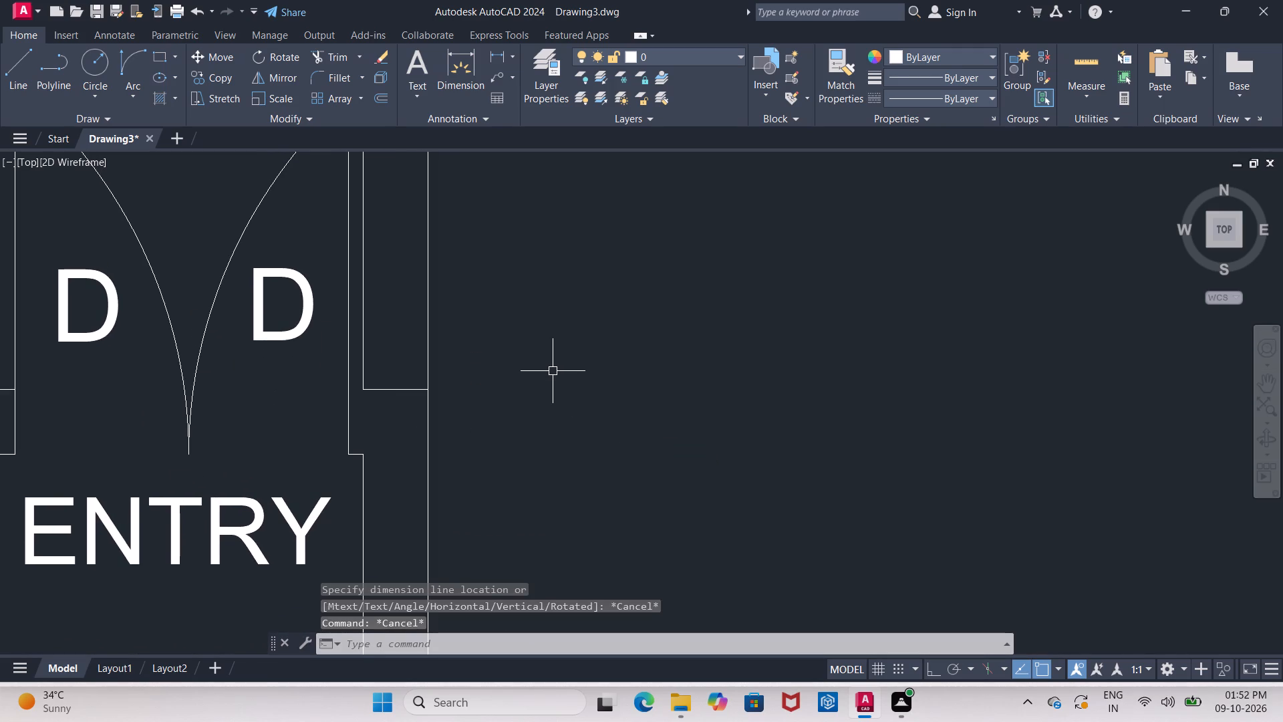
key(Escape)
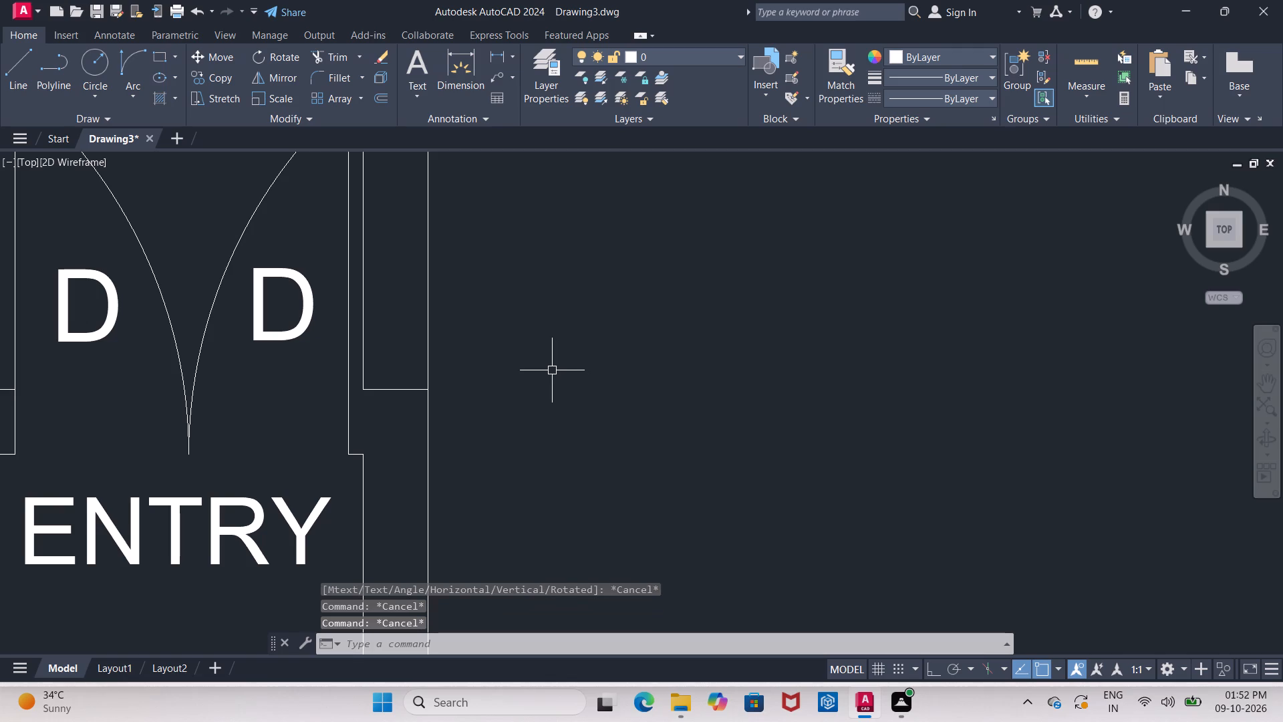
Check the outer wall's thickness along the short line beside the ENTRY double door with a linear dimension, without placing it.
scroll(553, 372, down, 5)
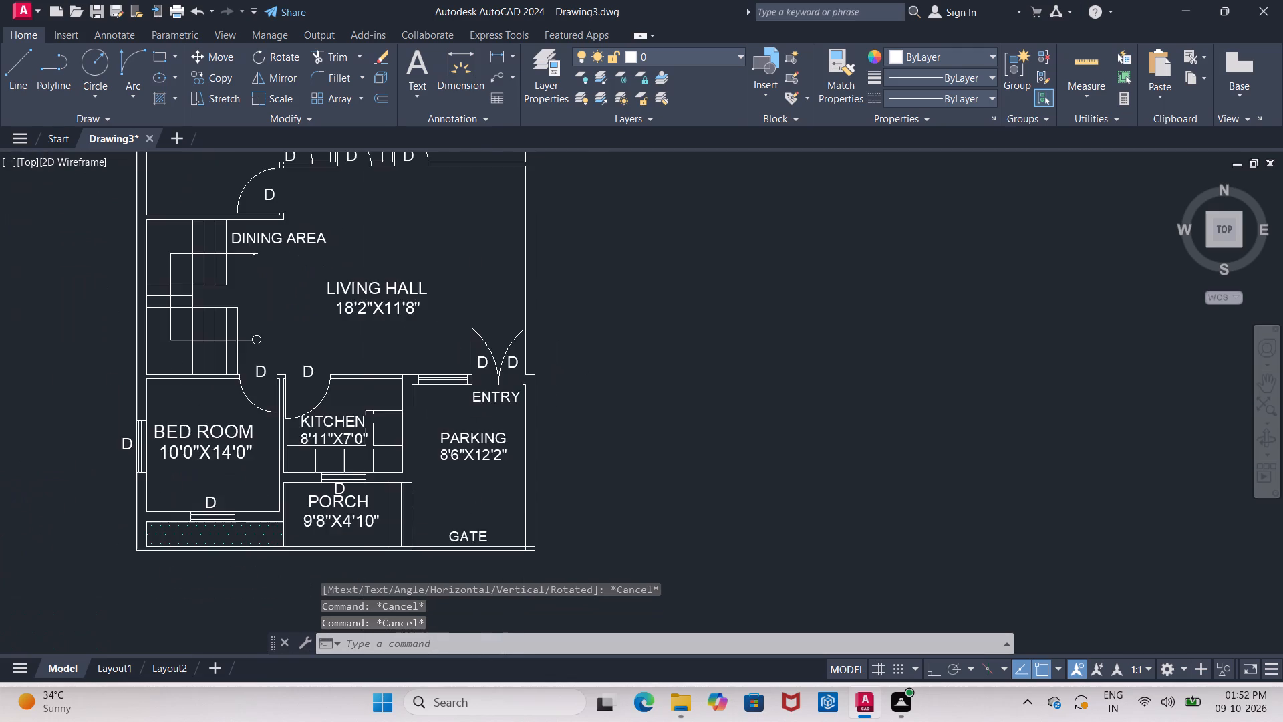
middle_drag(568, 328, 505, 337)
scroll(501, 319, up, 3)
middle_drag(501, 318, 468, 285)
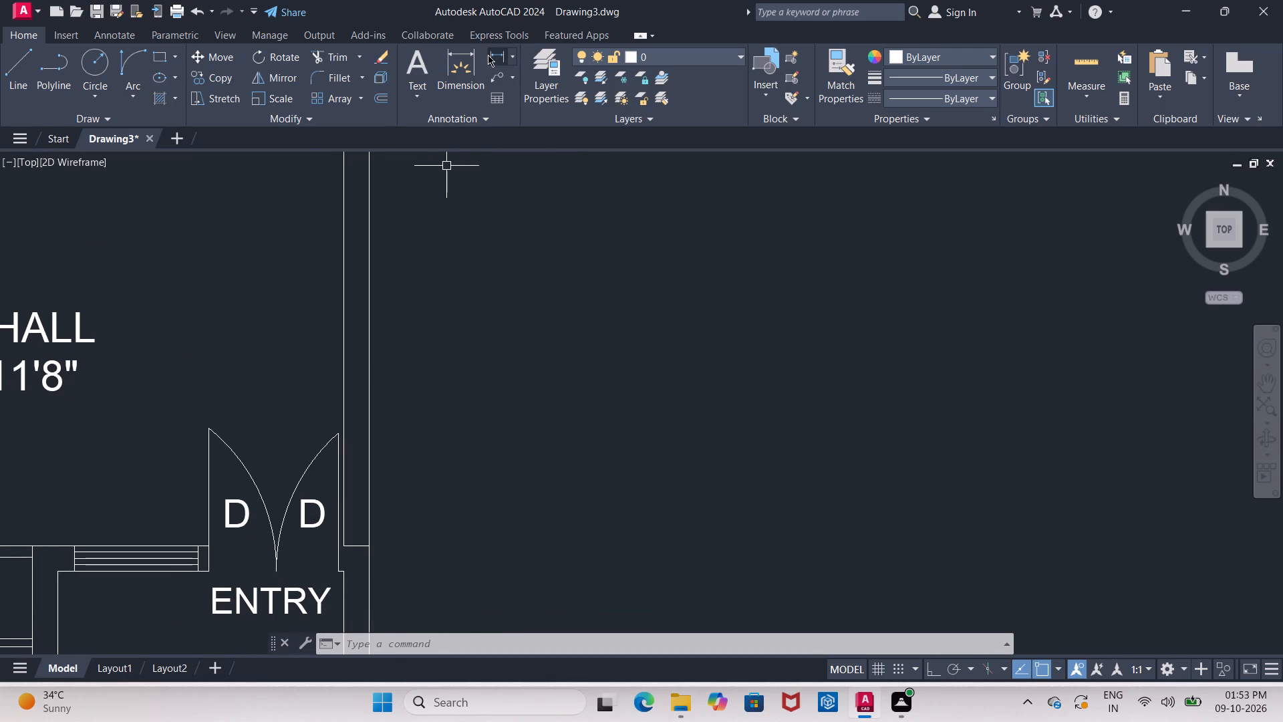
click(492, 55)
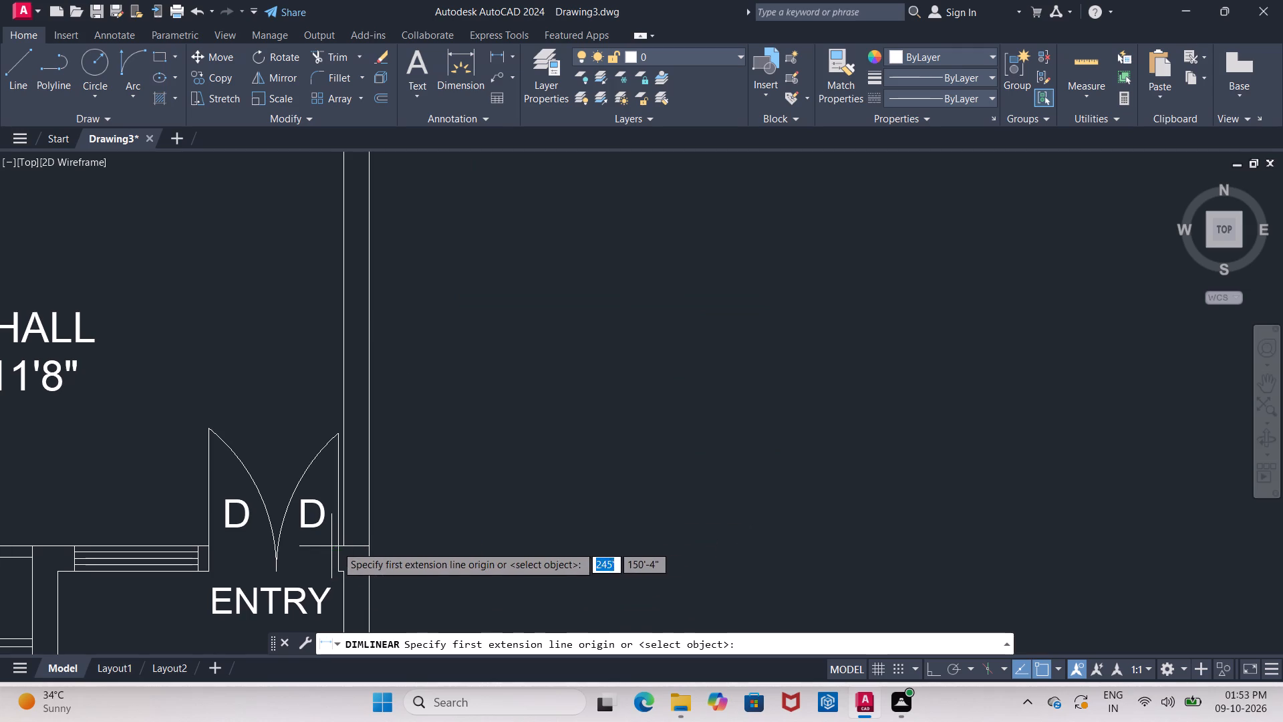
scroll(345, 533, up, 3)
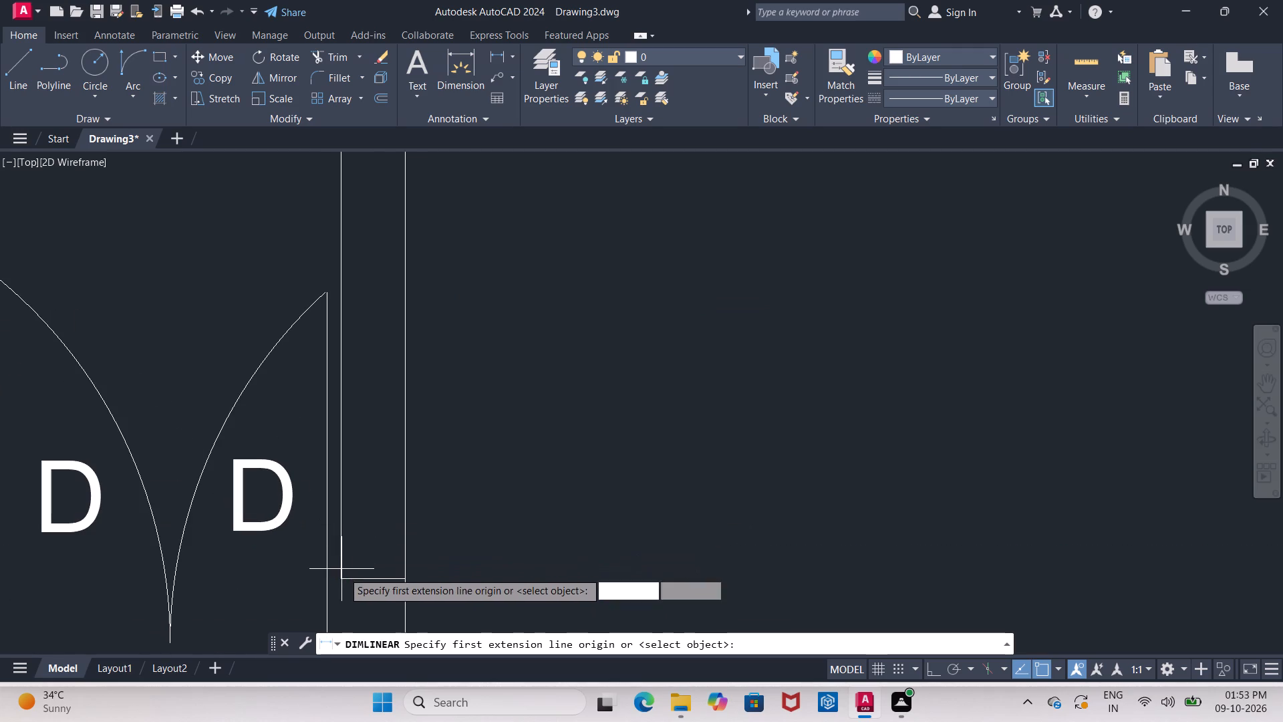
click(344, 582)
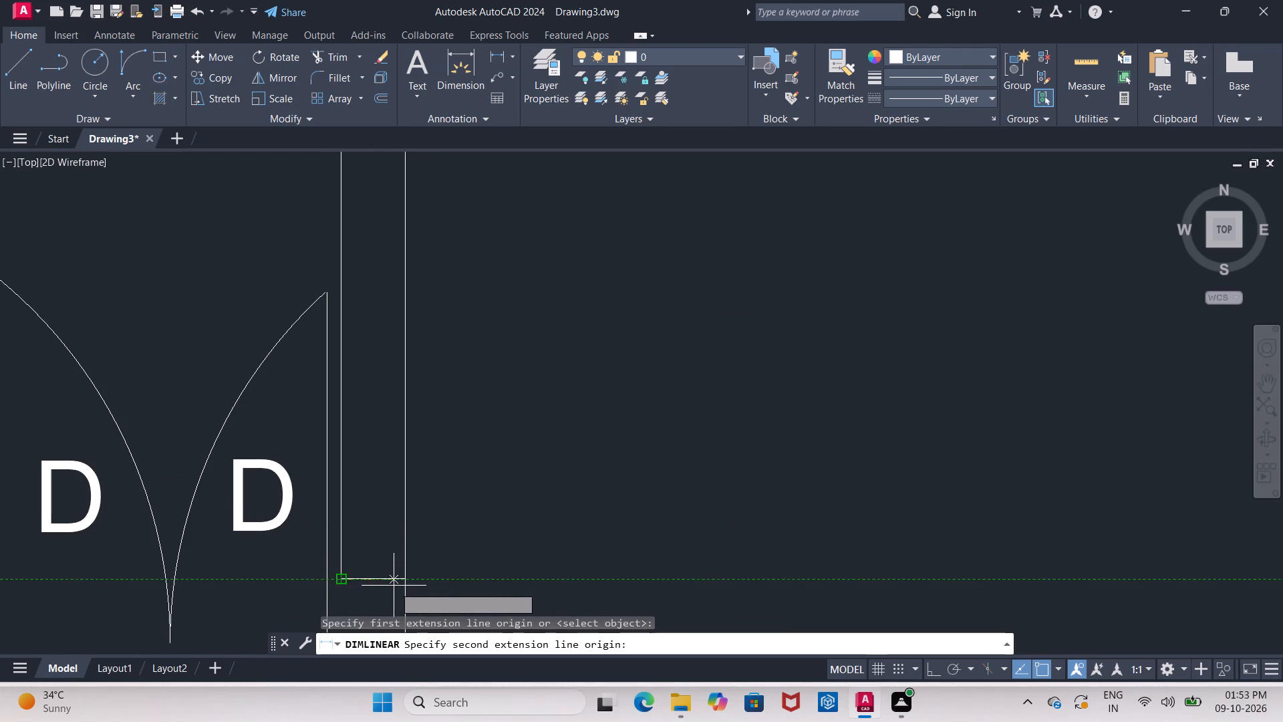
click(404, 580)
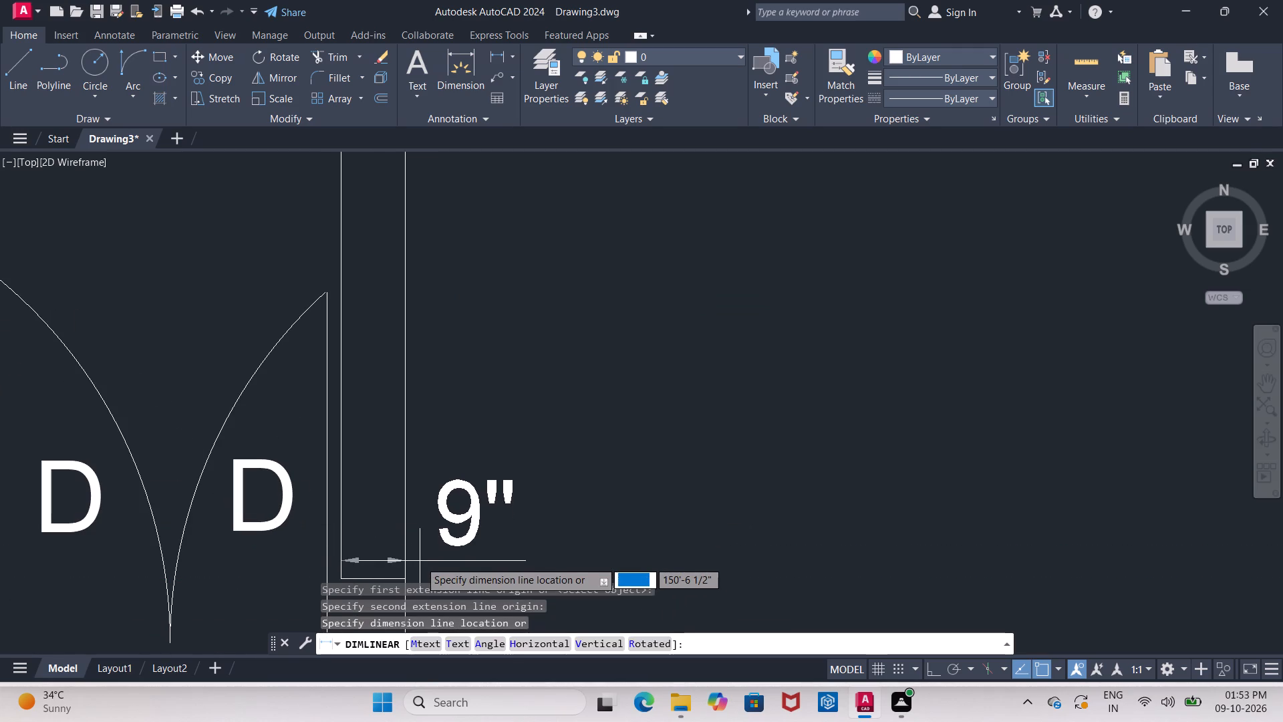
key(Escape)
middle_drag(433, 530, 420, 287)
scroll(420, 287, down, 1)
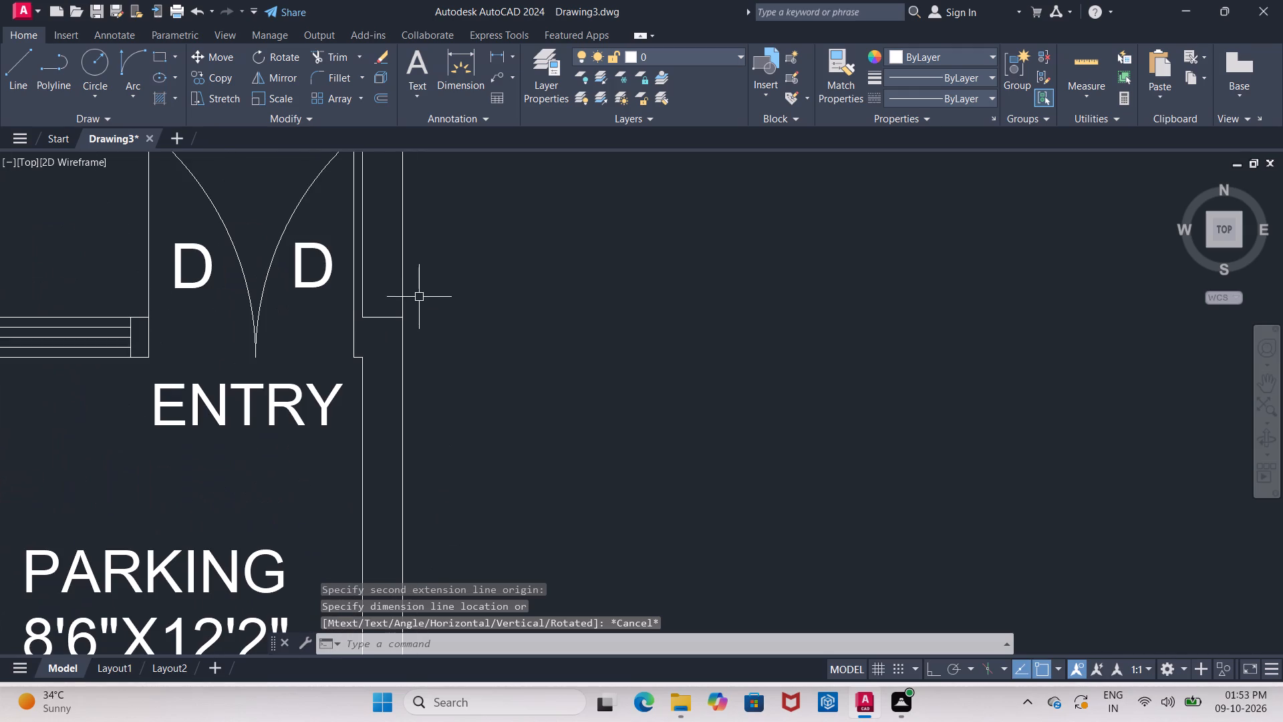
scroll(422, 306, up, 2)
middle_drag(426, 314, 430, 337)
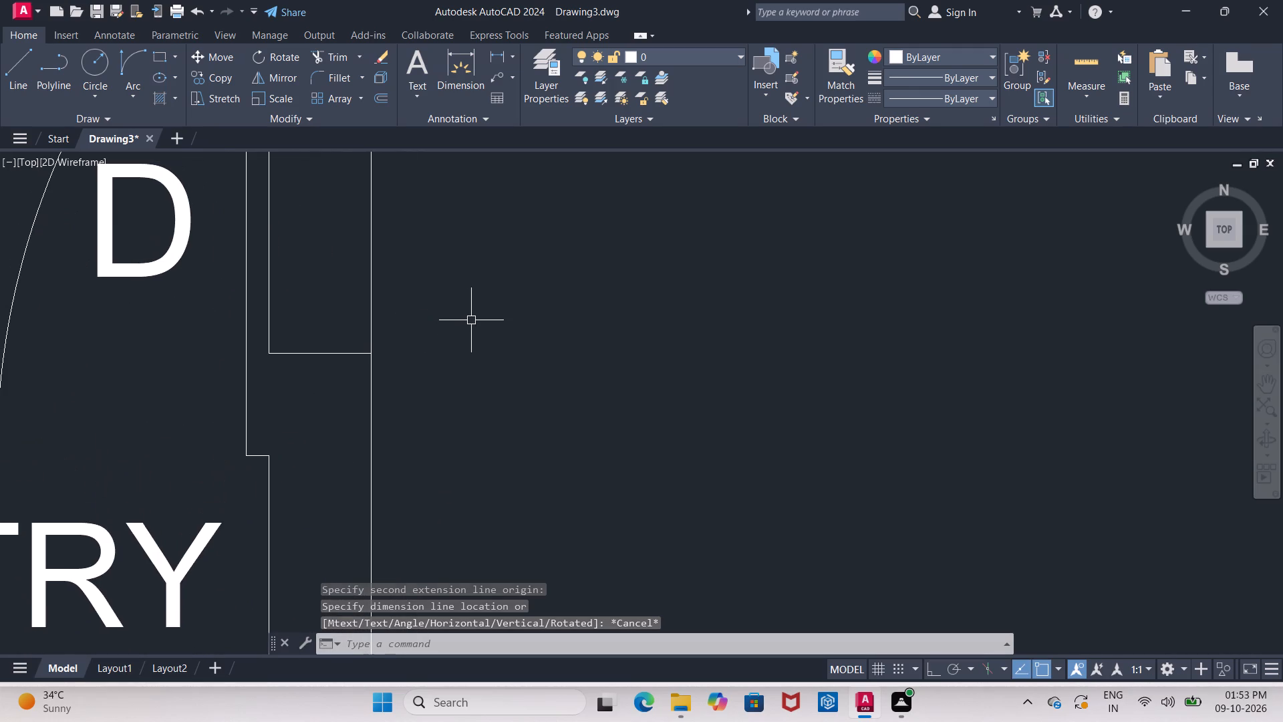
Extend the short wall line beside the ENTRY double door across to the door's jamb line.
key(Escape)
scroll(472, 316, down, 2)
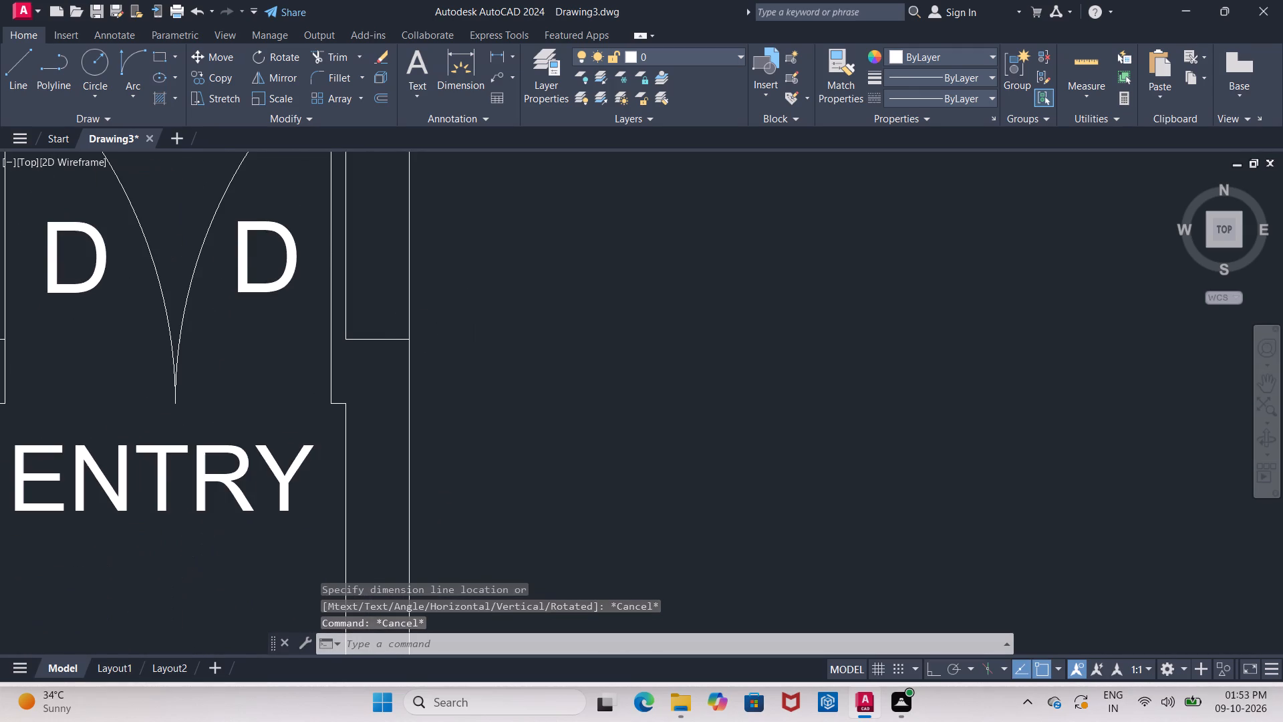
scroll(473, 317, up, 2)
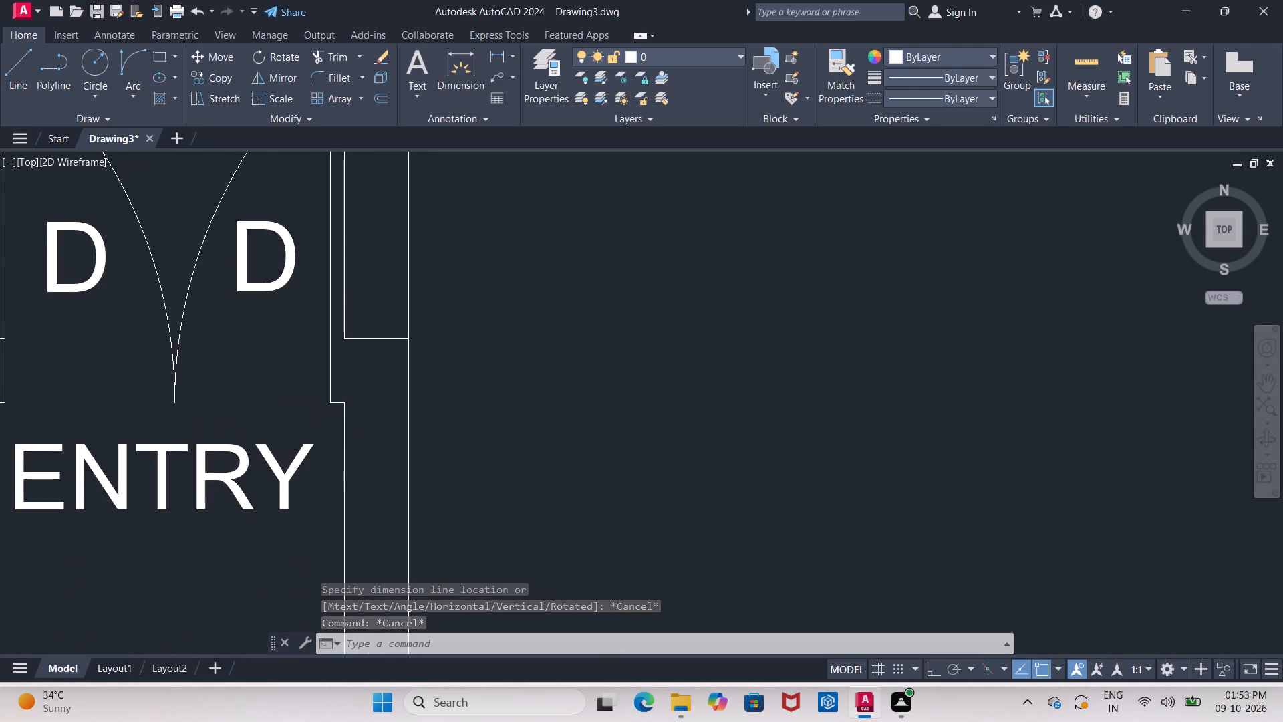
middle_drag(473, 317, 474, 338)
key(Escape)
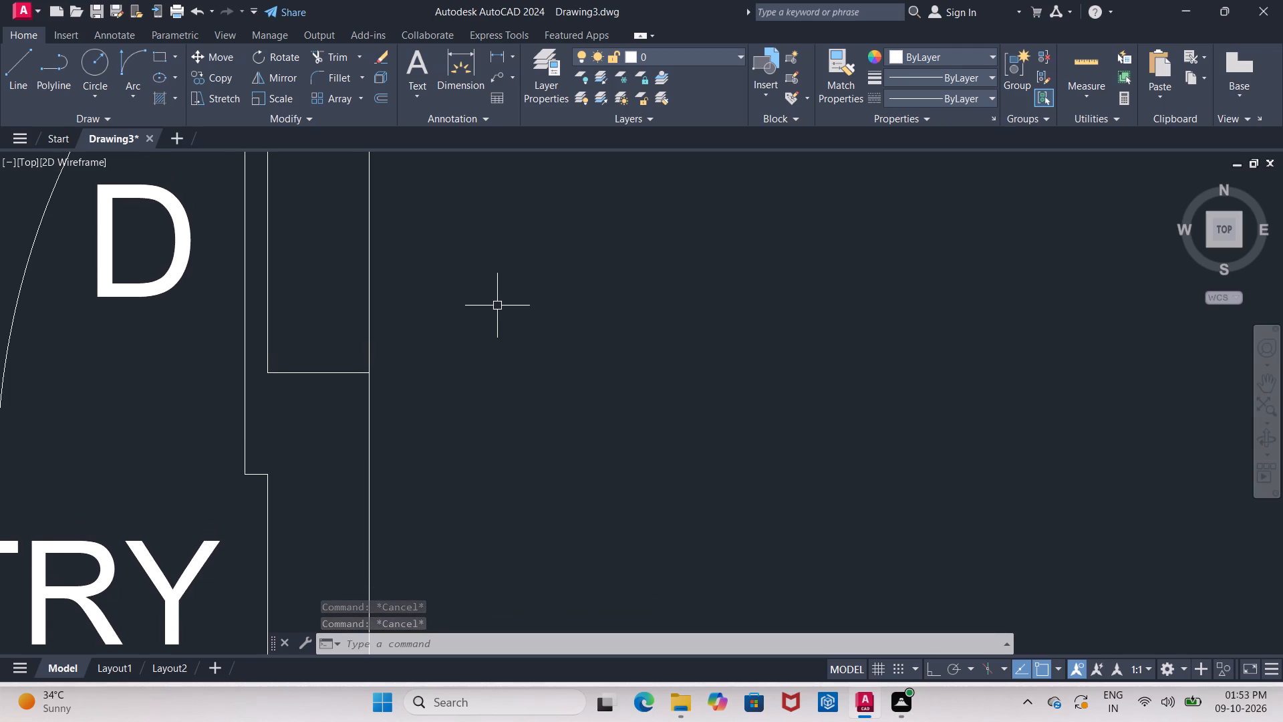
key(Escape)
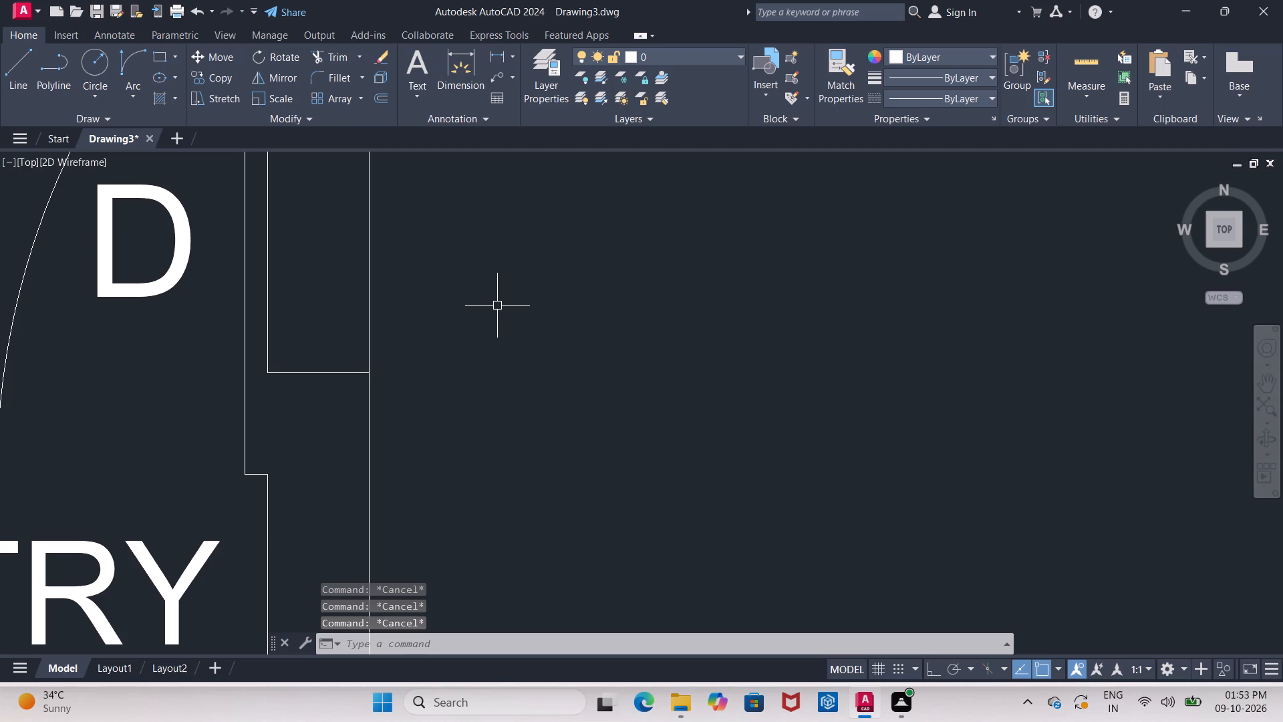
text(EX)
key(Return)
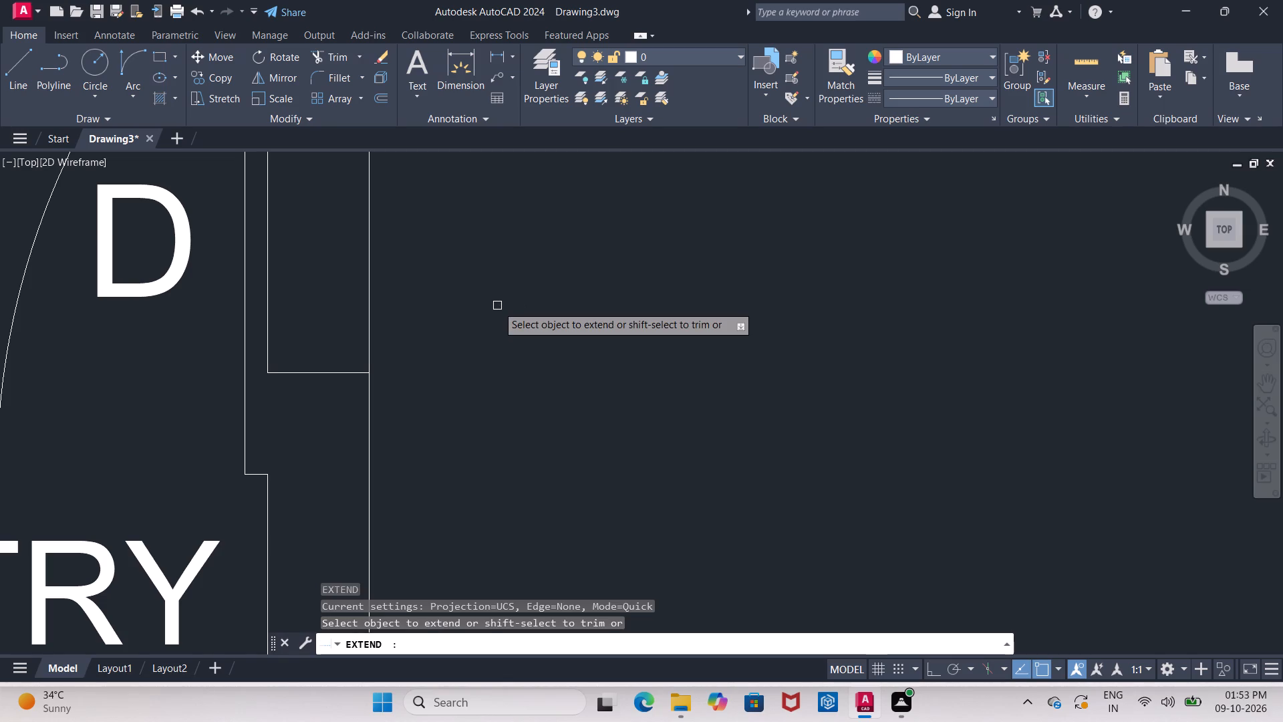
click(316, 374)
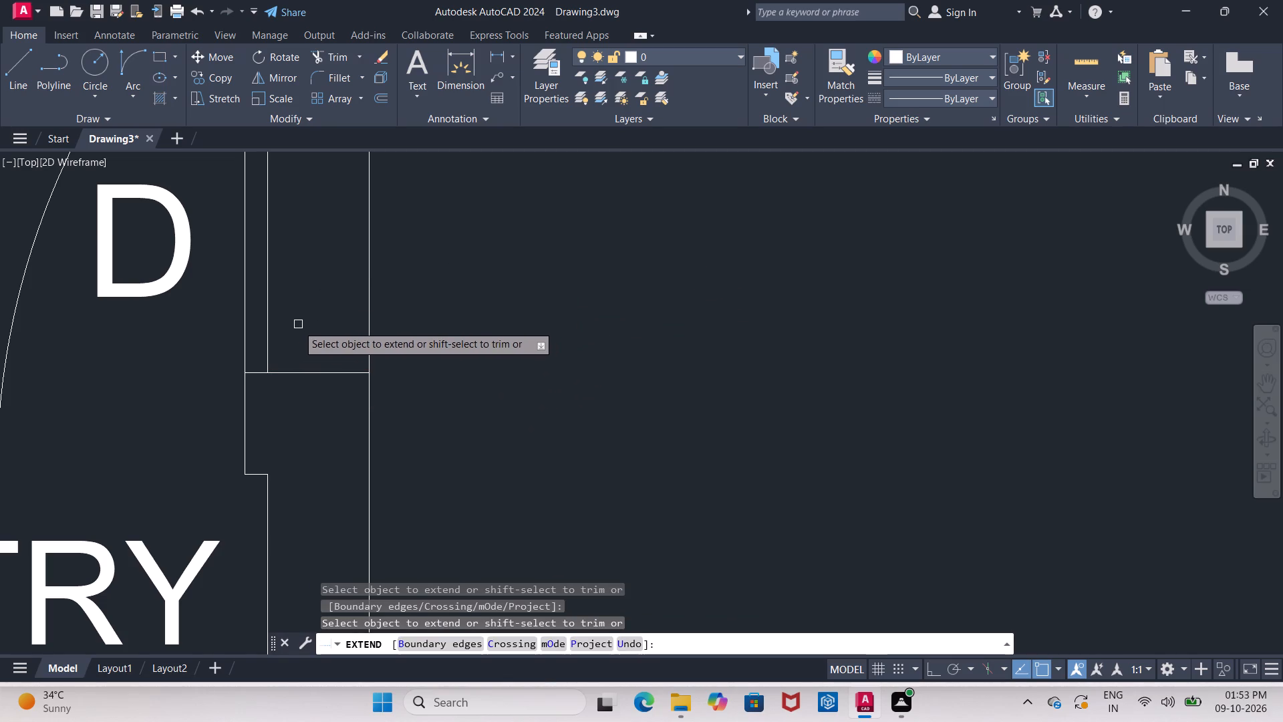
middle_drag(257, 333, 255, 418)
scroll(254, 418, down, 2)
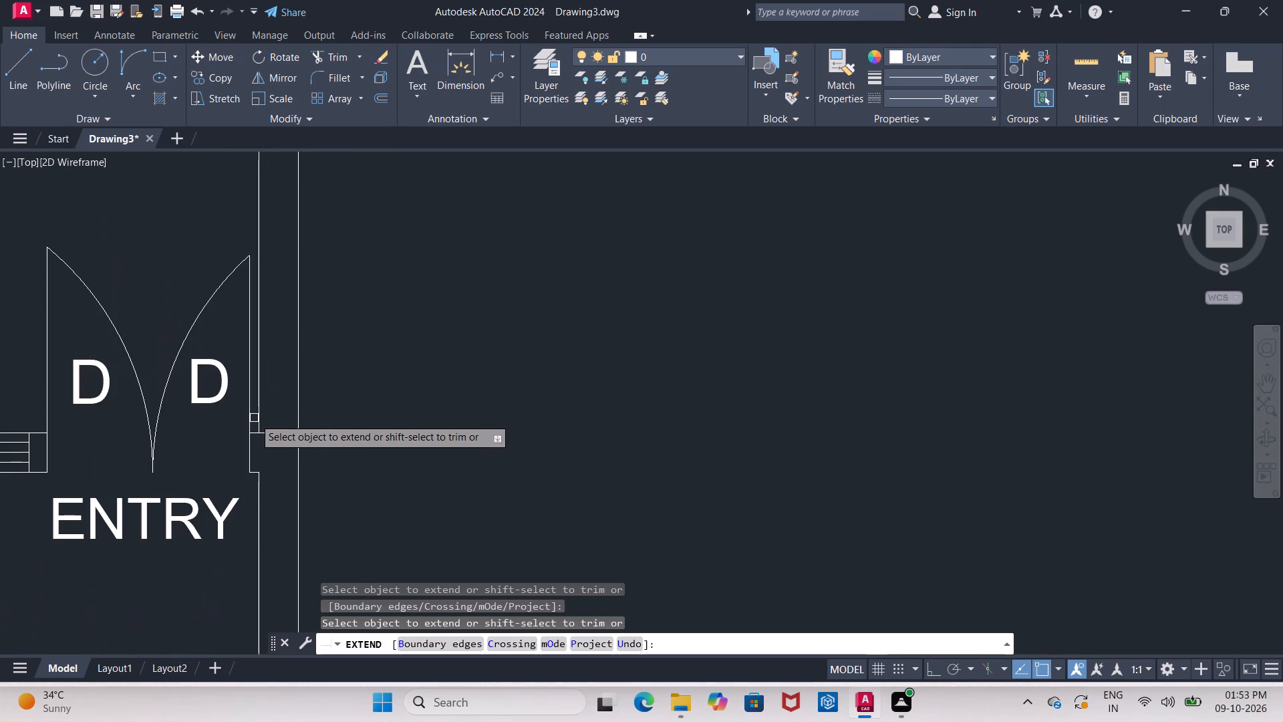
scroll(258, 420, up, 3)
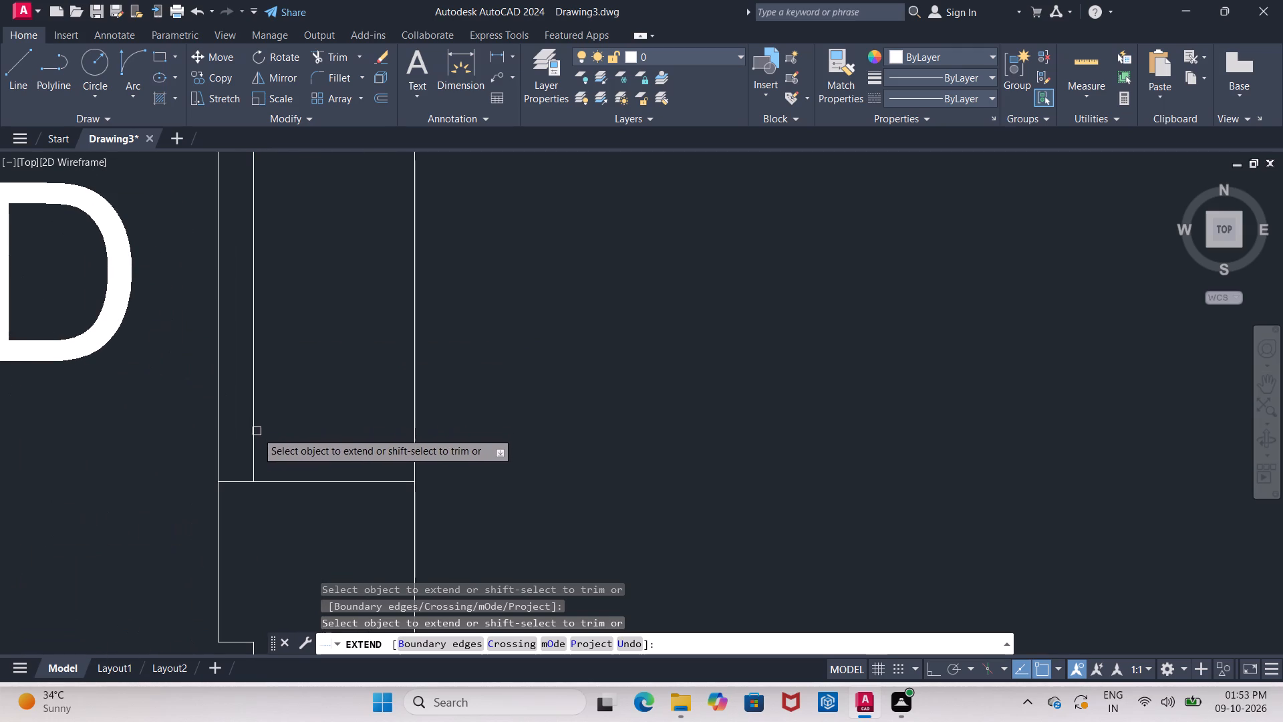
key(Escape)
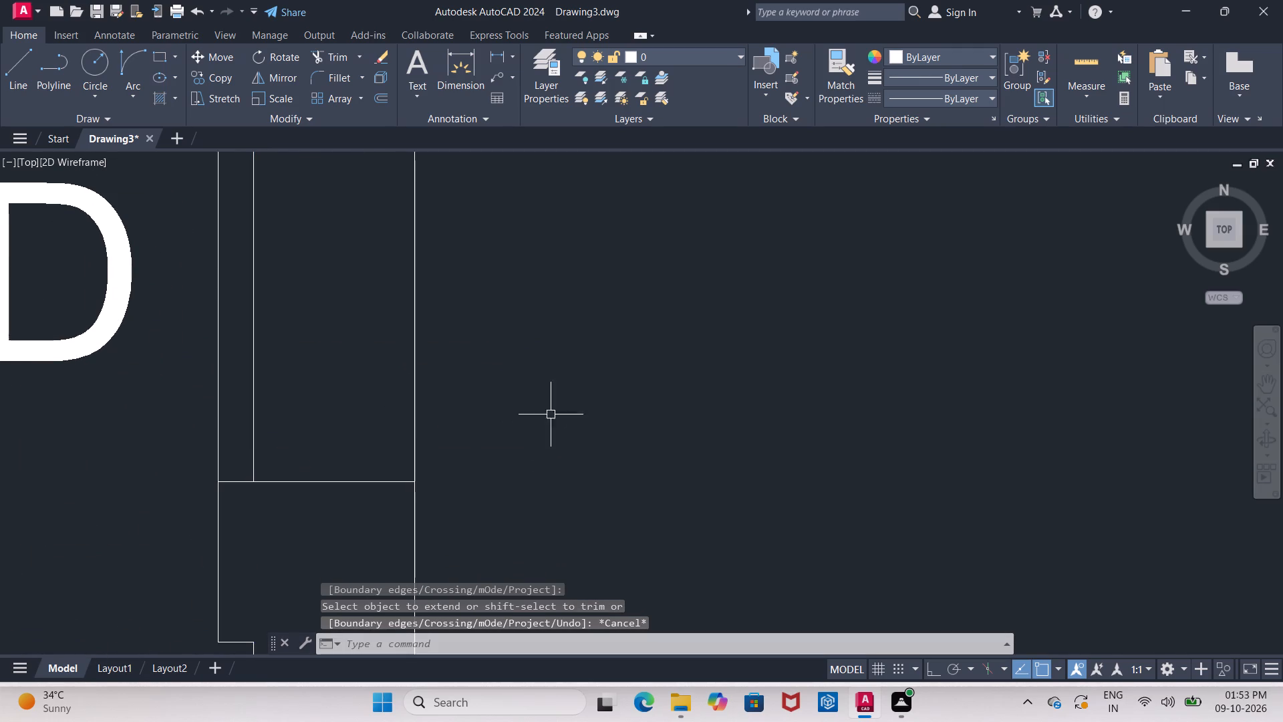
Trim the part of that short line crossing the outer wall's thickness beside the ENTRY double door.
text(TR)
key(Return)
key(Return)
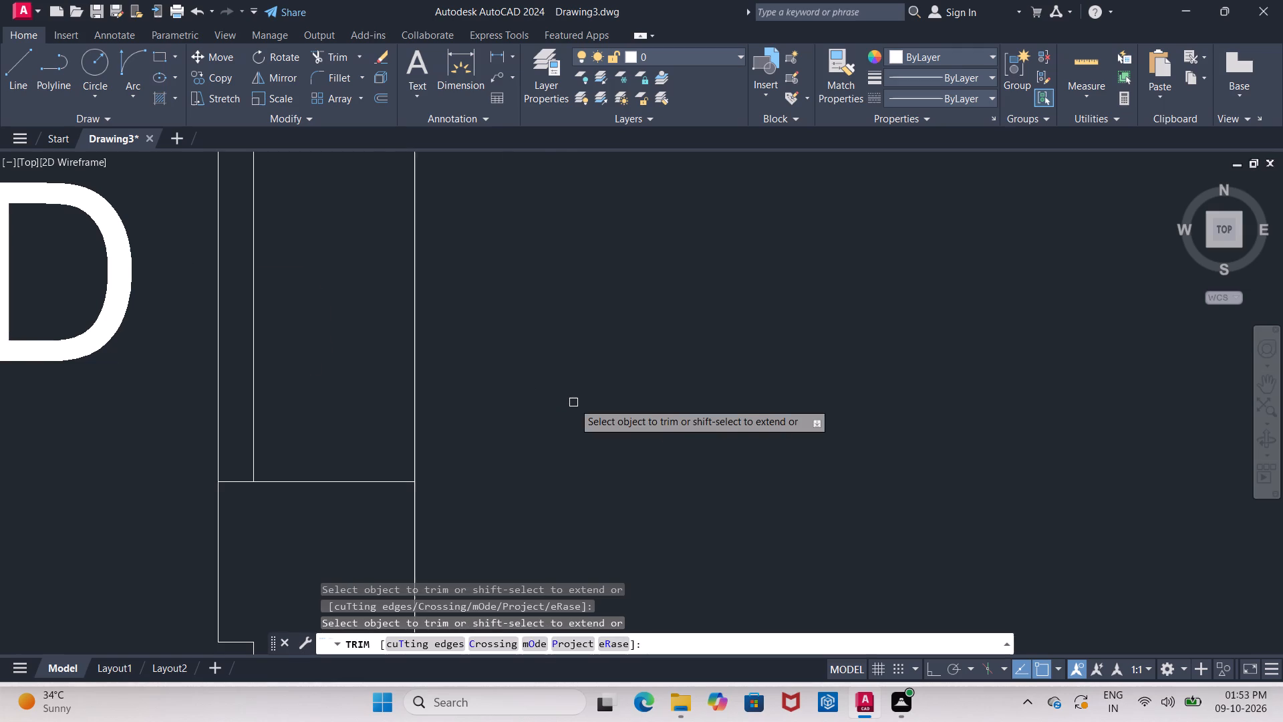
scroll(653, 411, down, 3)
middle_drag(808, 309, 766, 334)
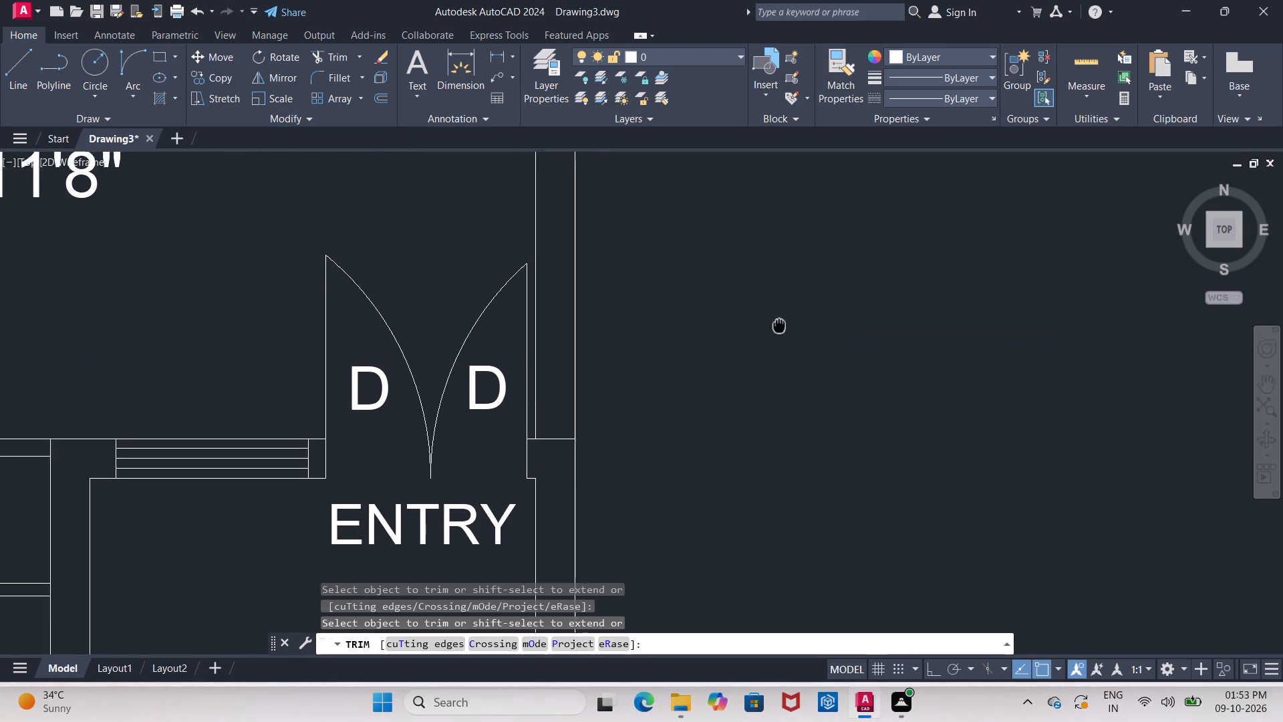
middle_drag(766, 334, 756, 342)
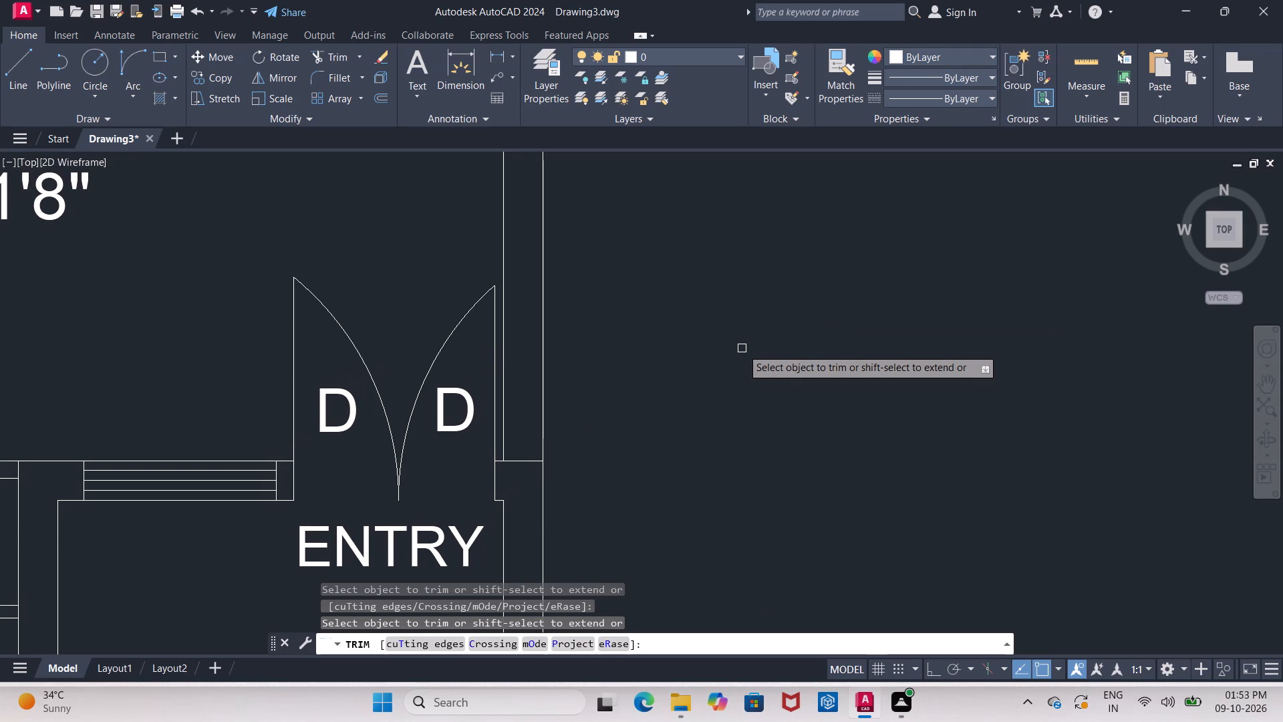
click(527, 461)
scroll(526, 454, down, 2)
key(Escape)
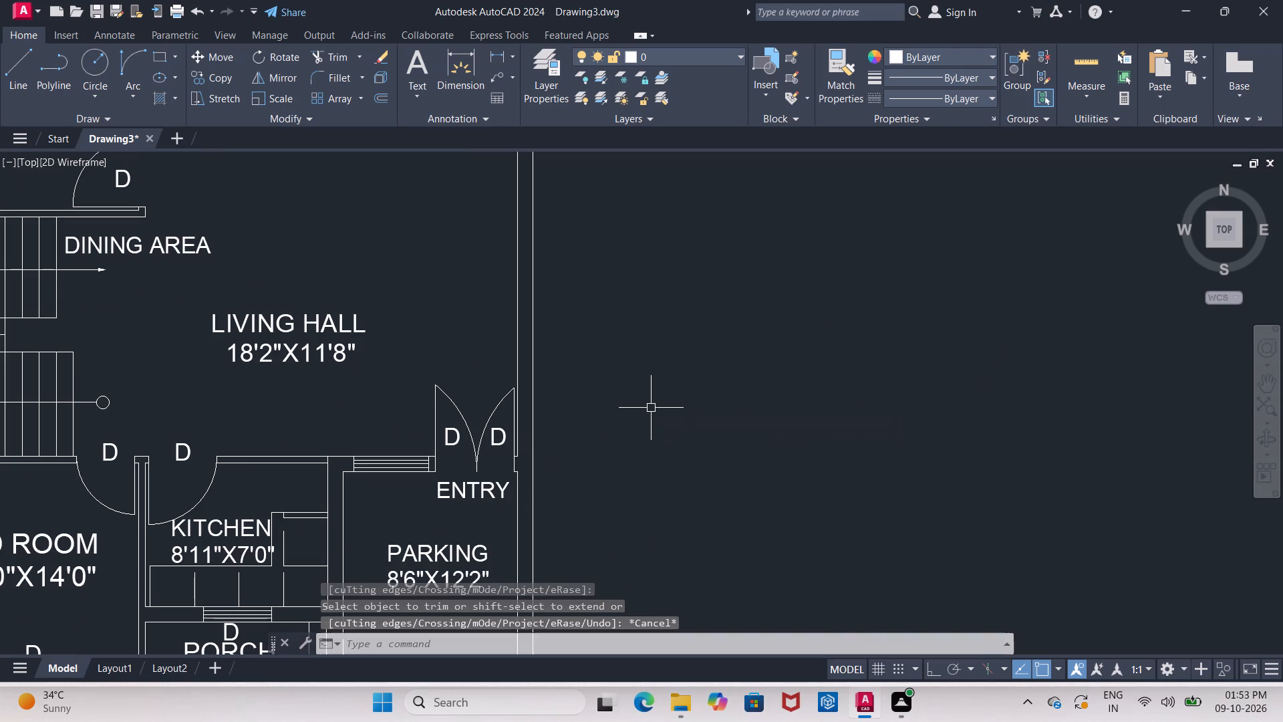
Change the label beside the side-wall window of the 10'0"X10'0" bedroom to W.
scroll(652, 407, down, 2)
middle_drag(653, 407, 548, 328)
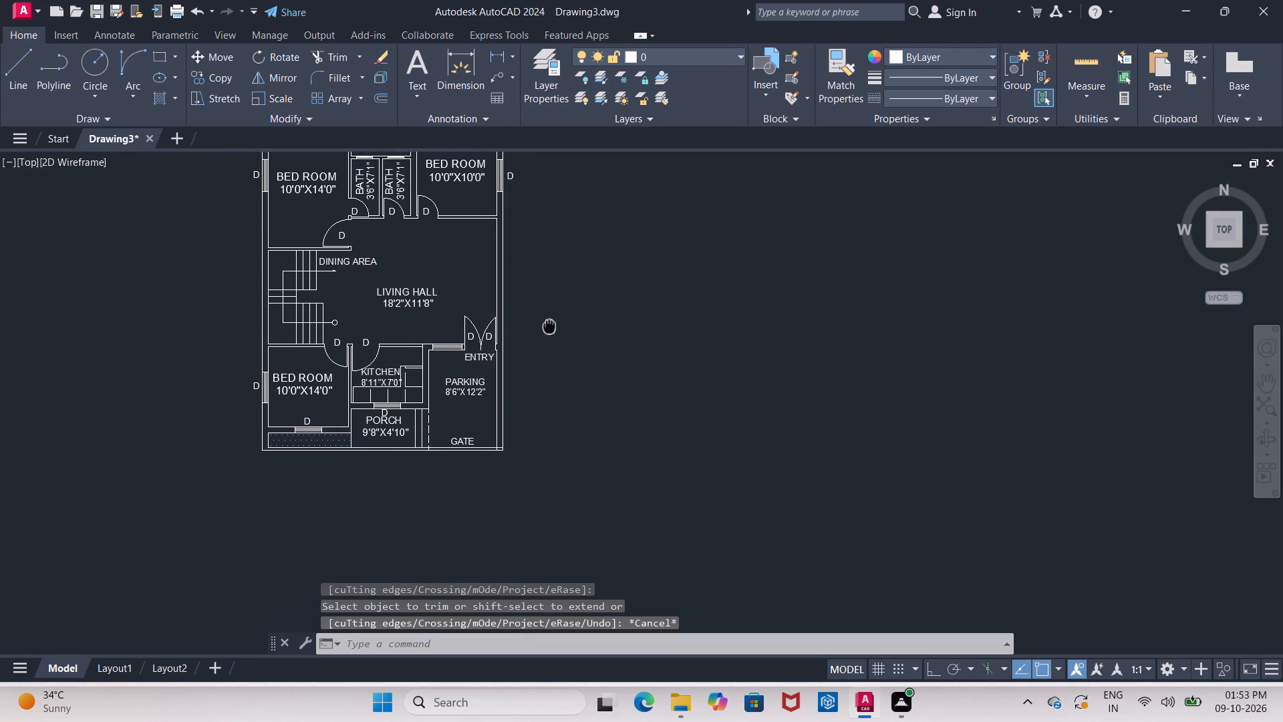
middle_drag(548, 328, 544, 341)
middle_drag(559, 276, 514, 392)
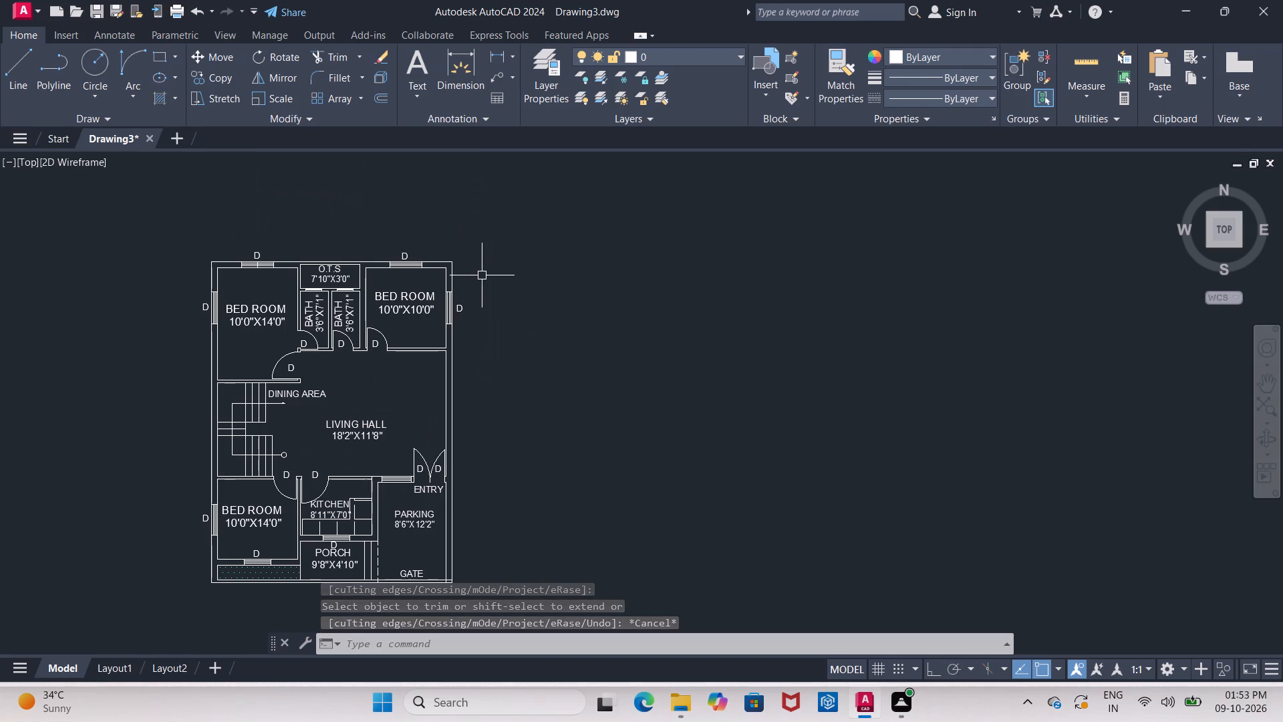
scroll(482, 275, up, 4)
middle_drag(503, 276, 547, 245)
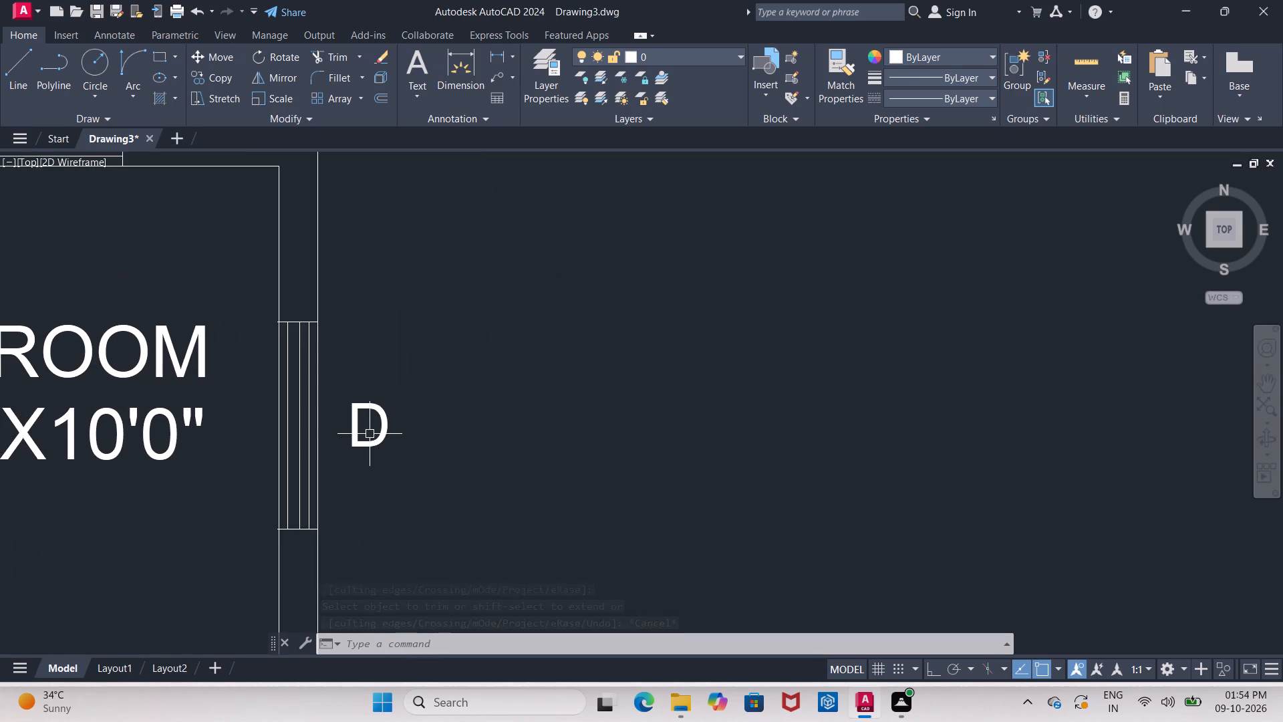
double_click(360, 429)
click(360, 429)
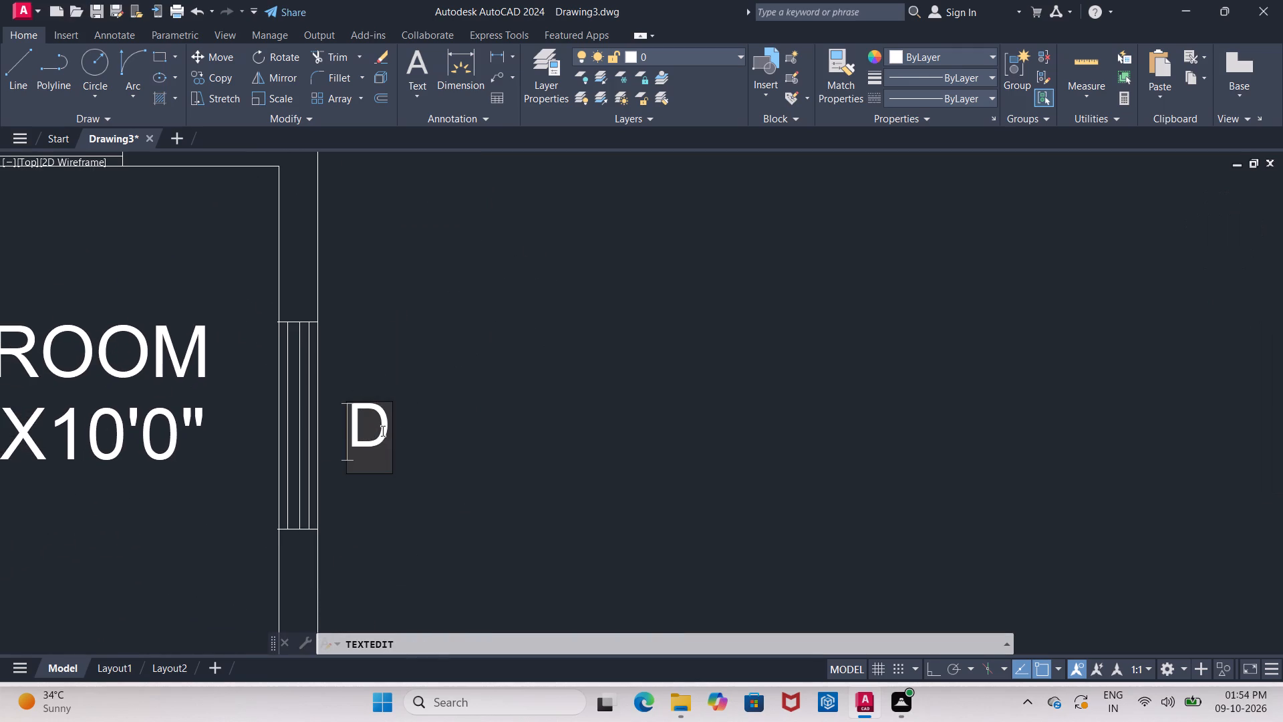
key(Right)
key(BackSpace)
key(w)
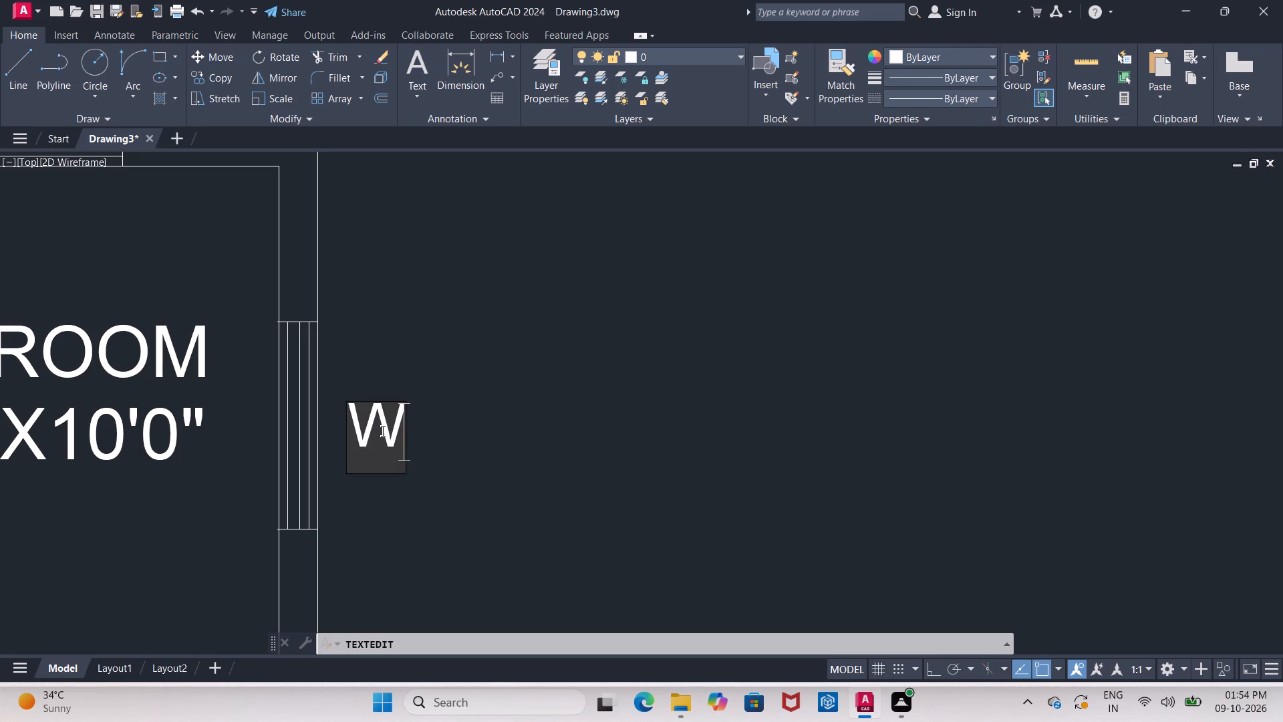
click(513, 449)
Change the label above the top-wall window of the 10'0"X10'0" bedroom to W.
scroll(504, 461, down, 2)
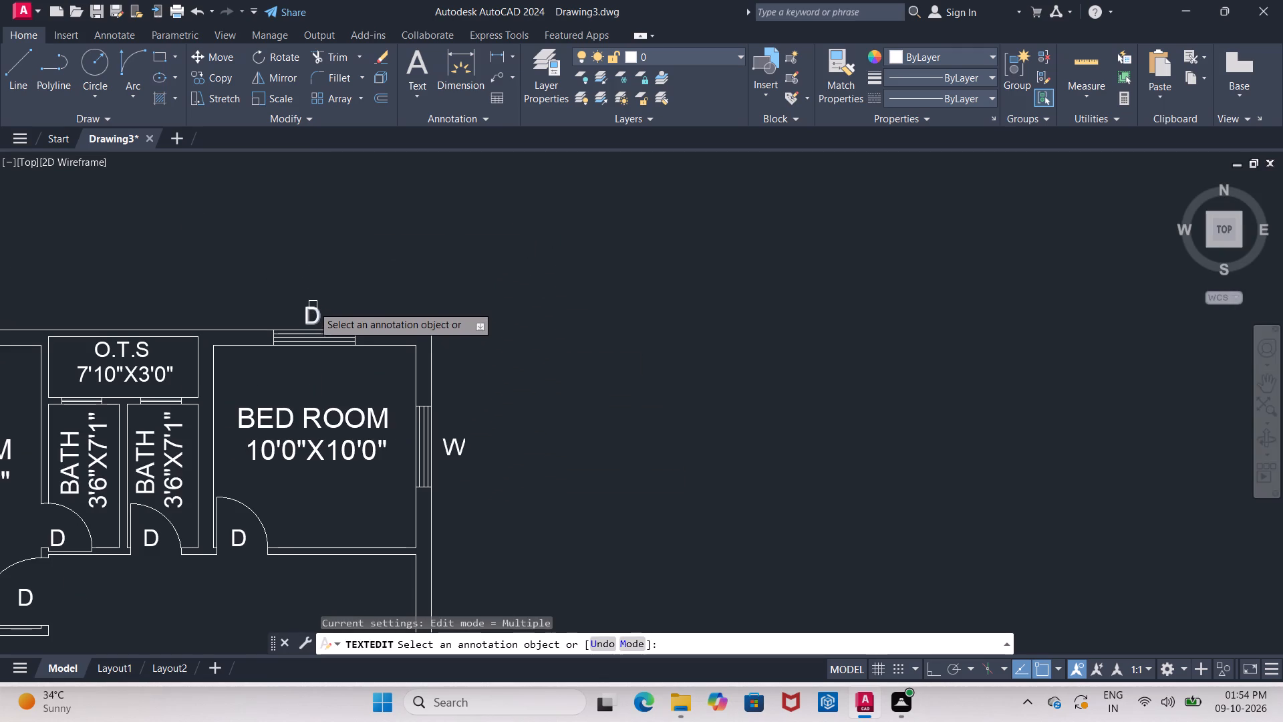
double_click(313, 310)
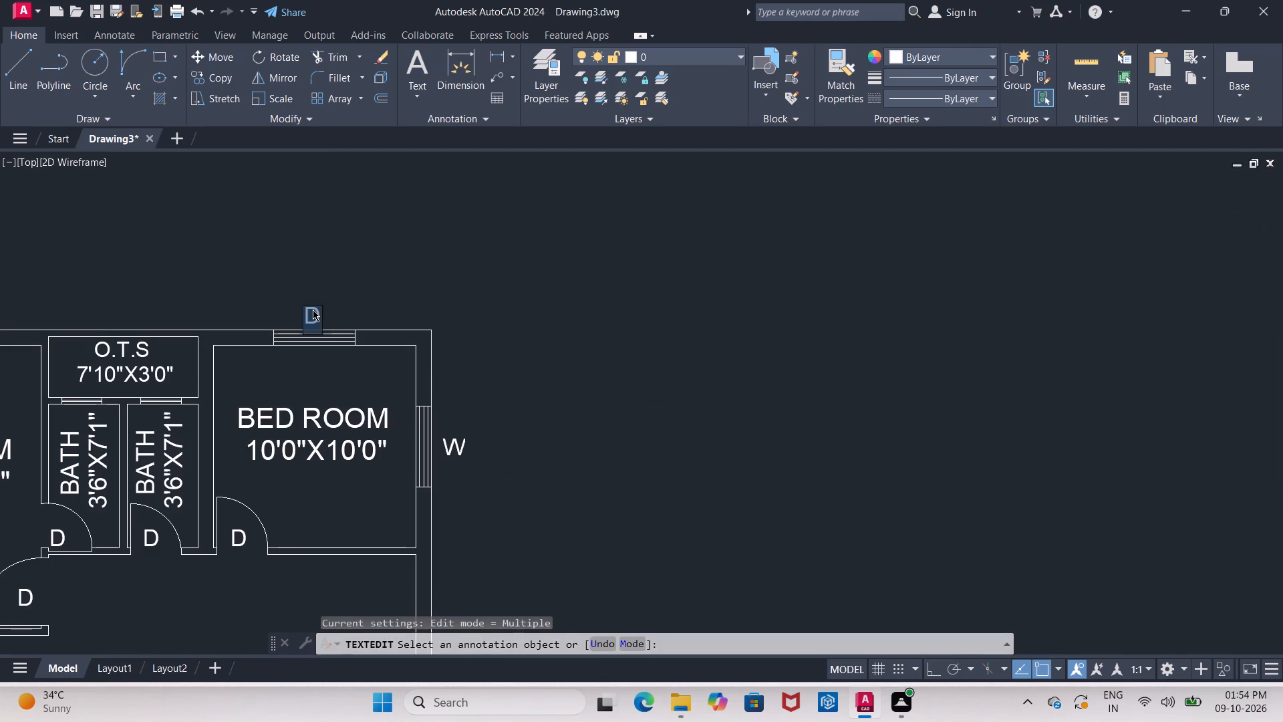
scroll(313, 310, up, 2)
double_click(313, 310)
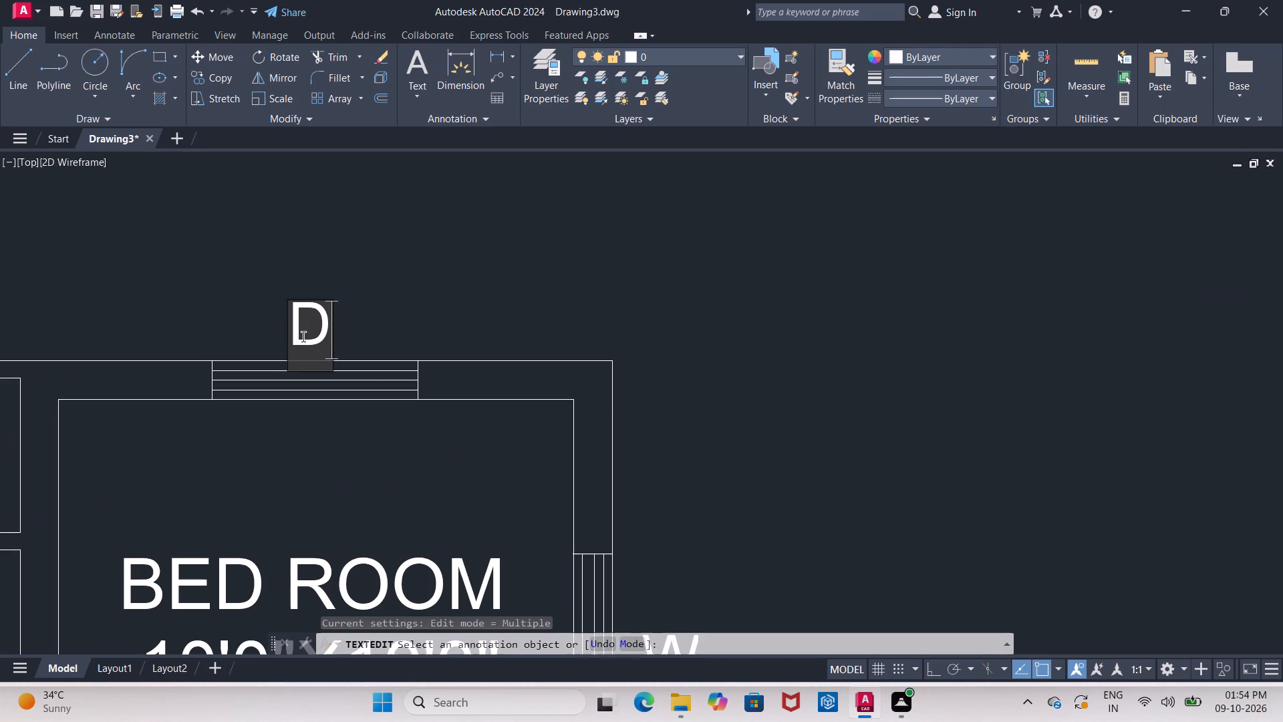
key(BackSpace)
key(w)
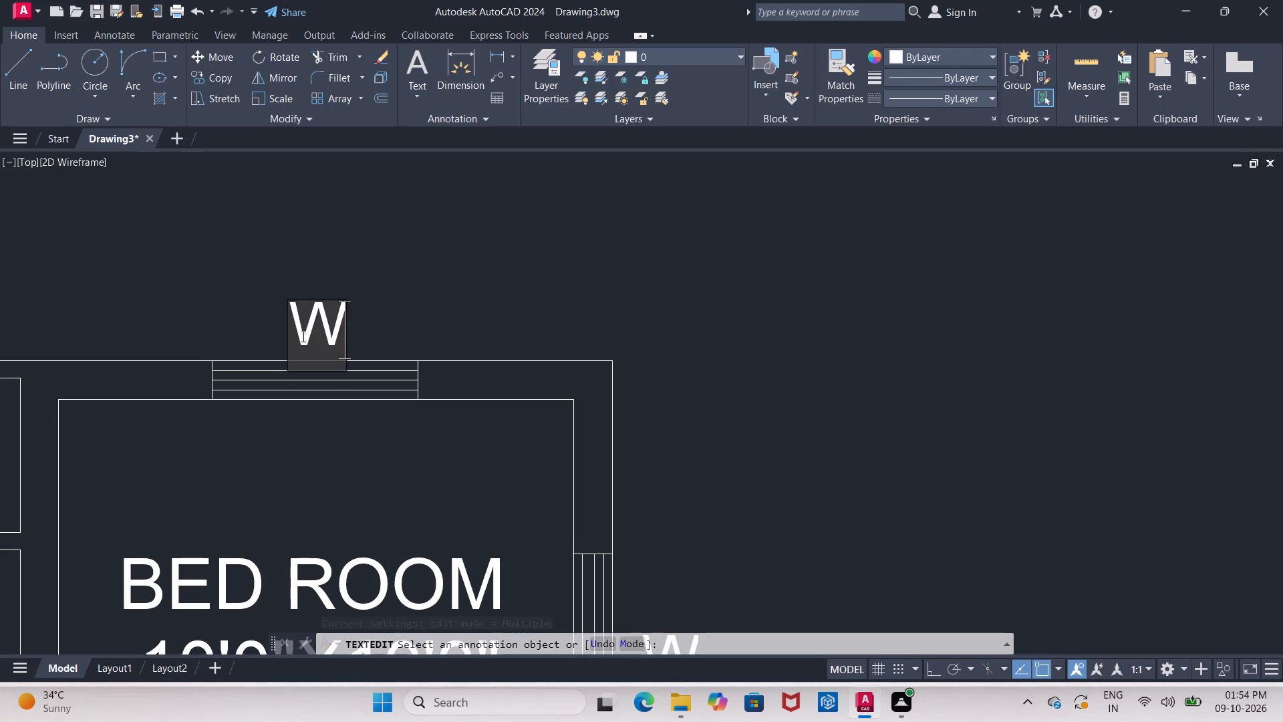
click(394, 320)
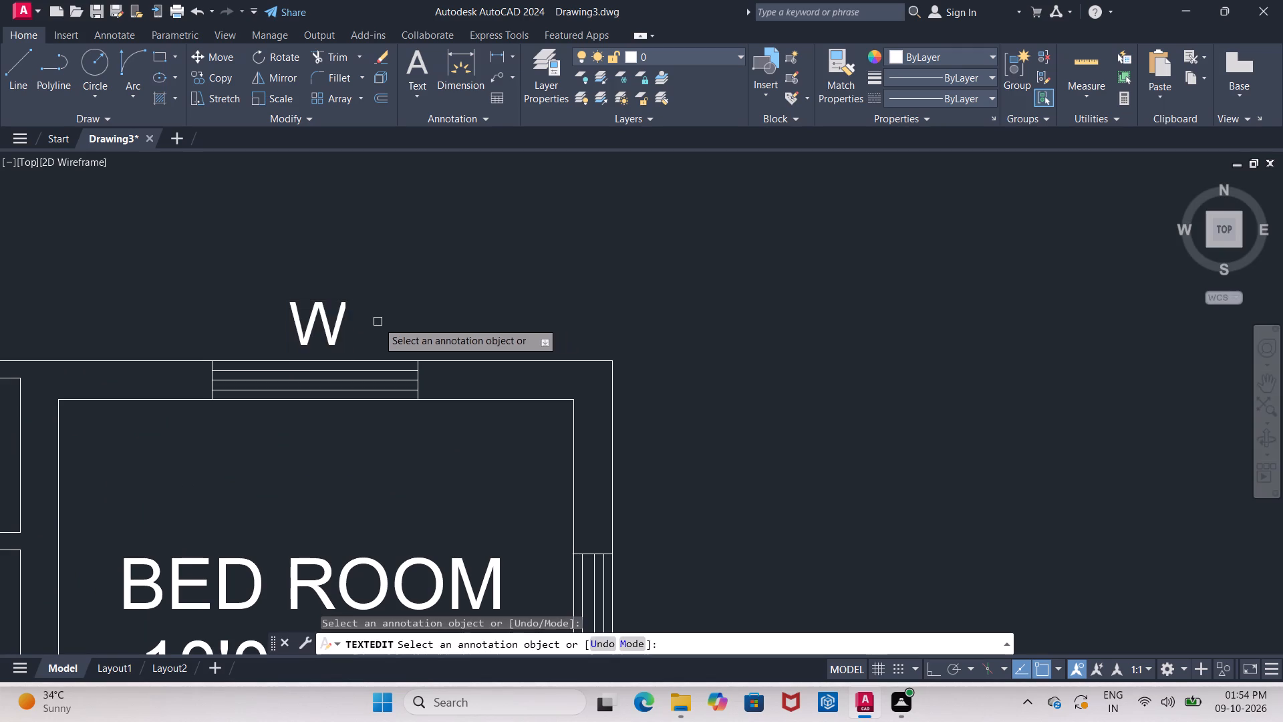
Change the label above the top-wall window of the upper 10'0"X14'0" bedroom to W and finish text editing.
scroll(384, 321, down, 1)
middle_drag(222, 247, 607, 233)
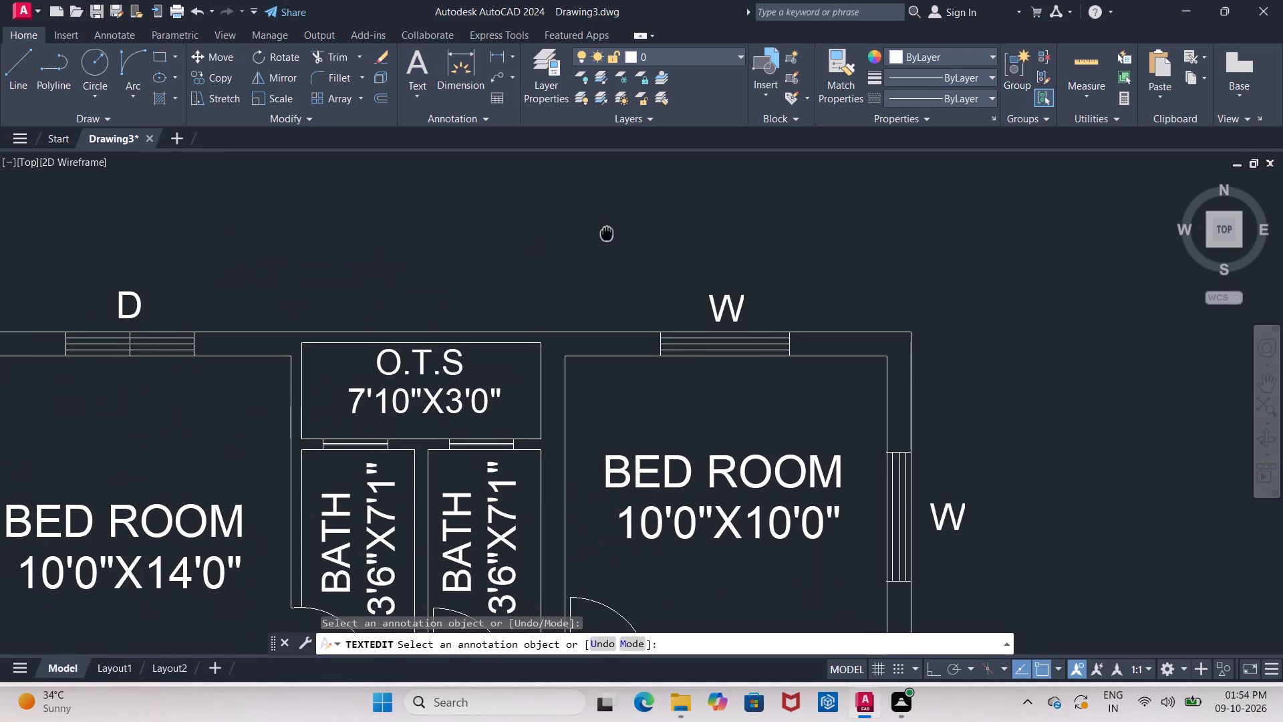
middle_drag(425, 267, 533, 202)
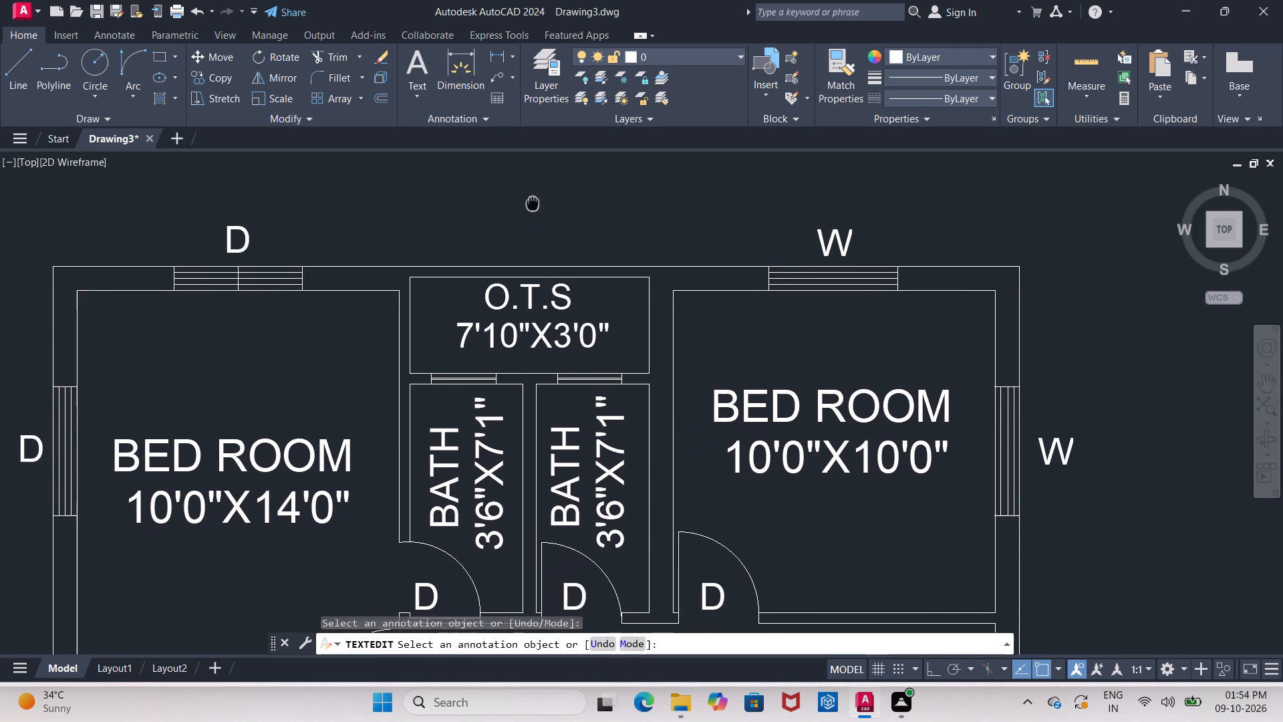
middle_drag(533, 202, 561, 185)
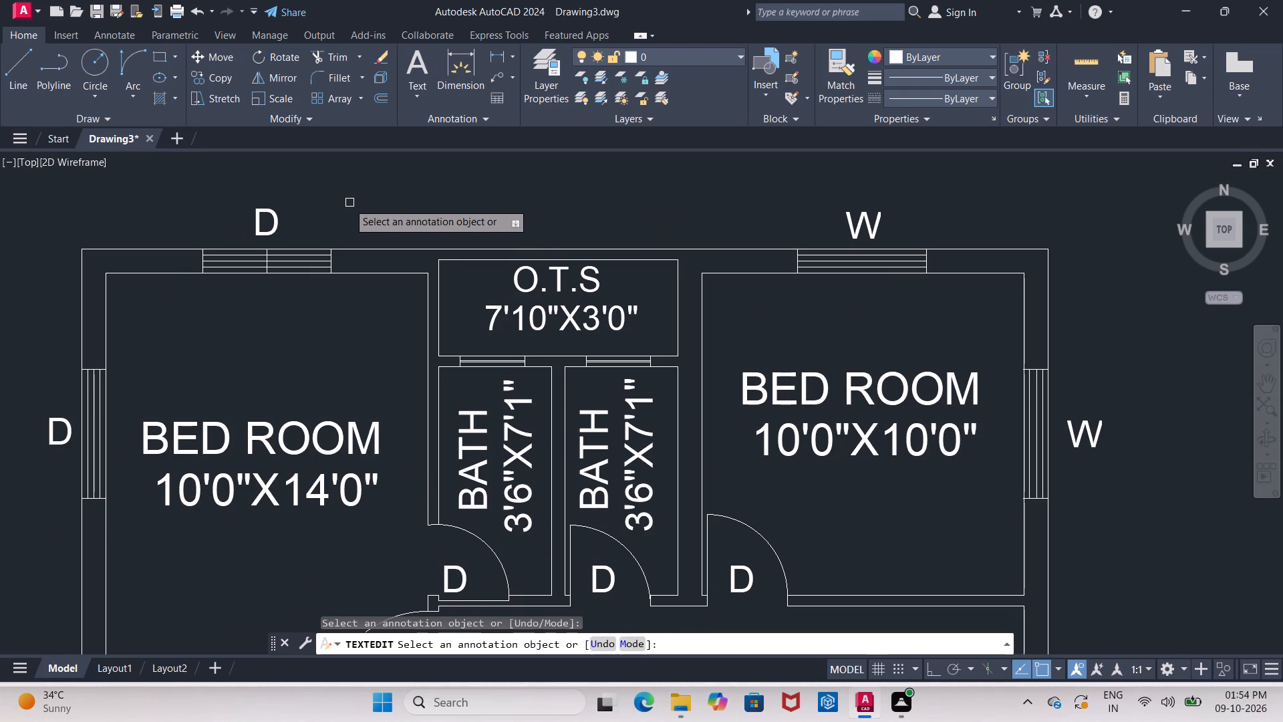
scroll(274, 215, up, 1)
double_click(269, 215)
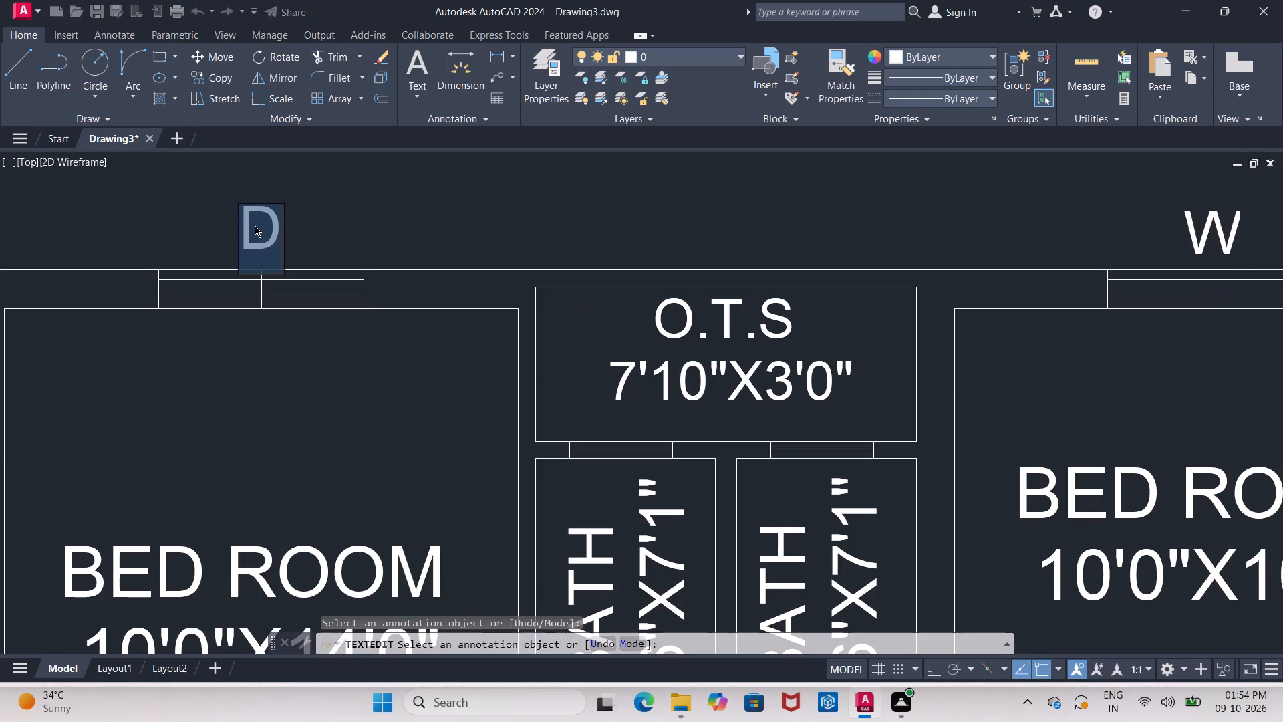
click(270, 219)
click(277, 225)
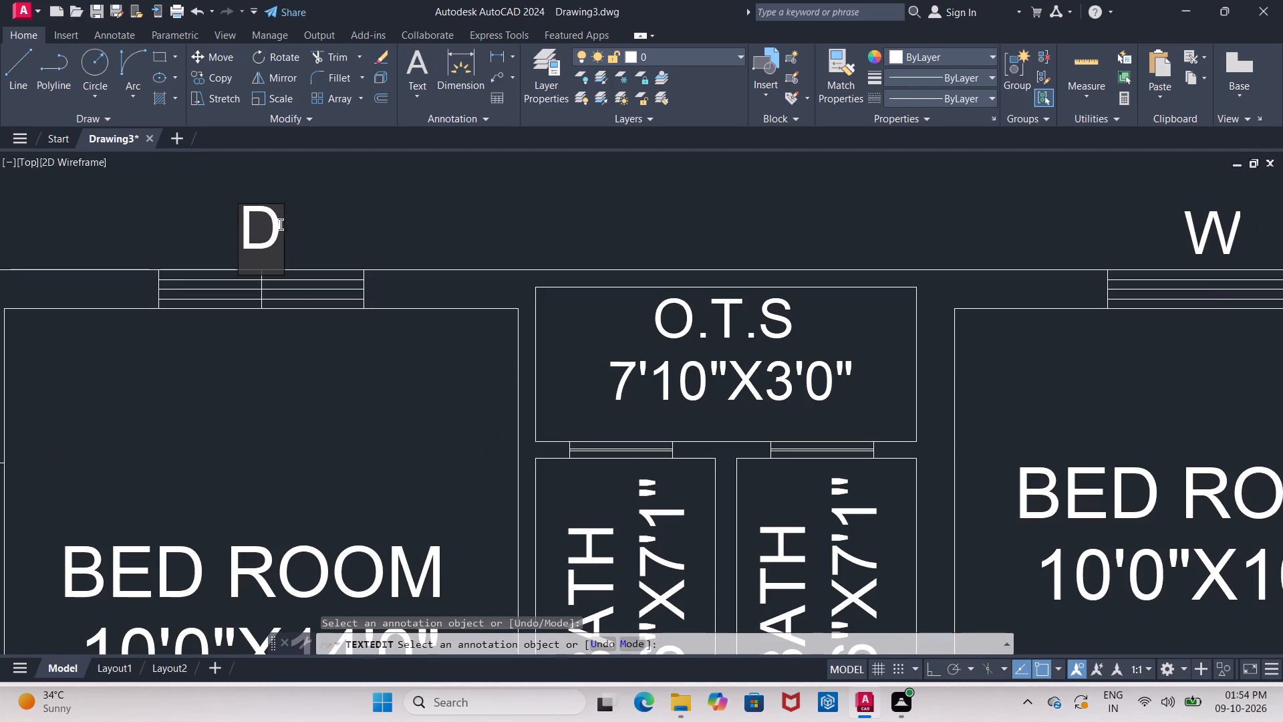
key(BackSpace)
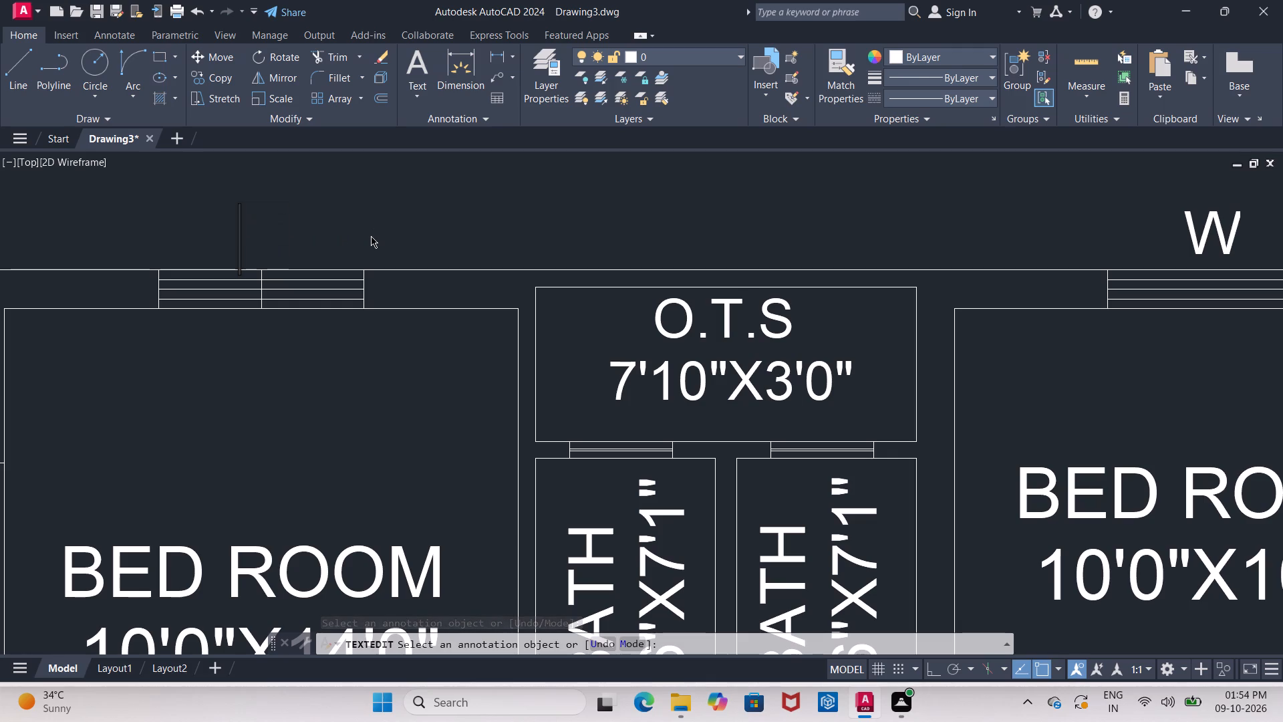
key(w)
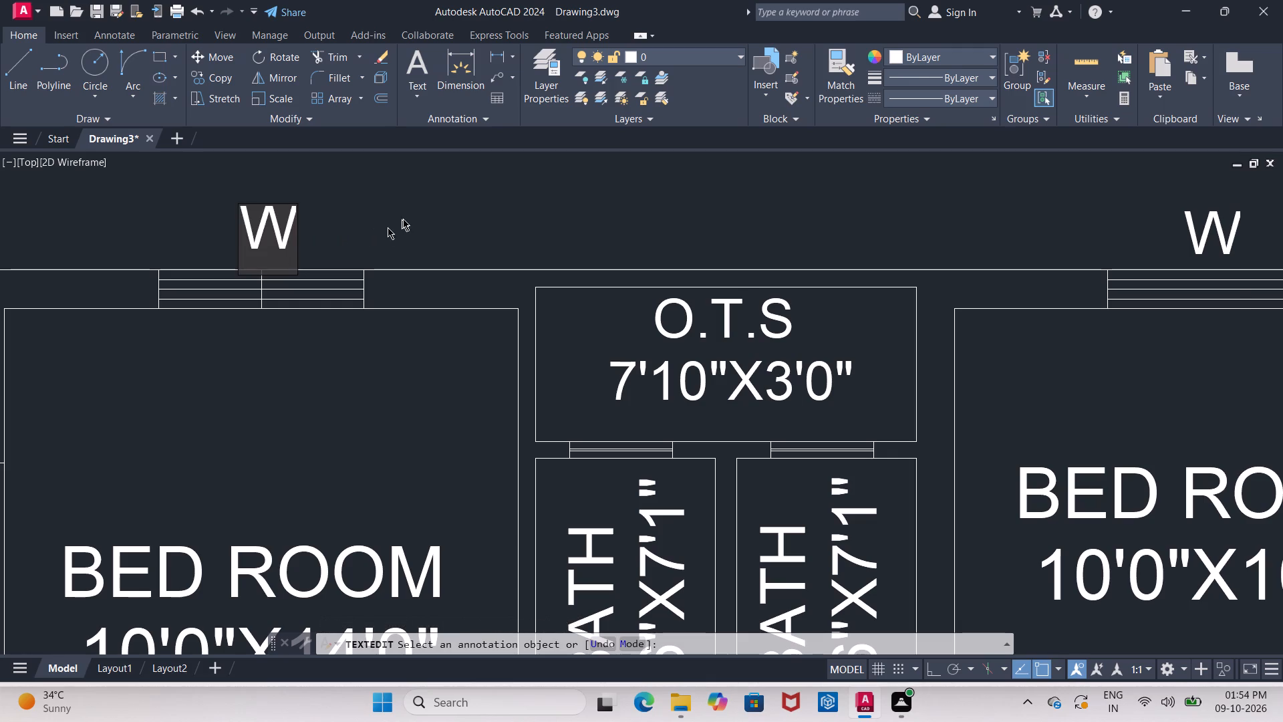
click(404, 215)
scroll(249, 265, up, 2)
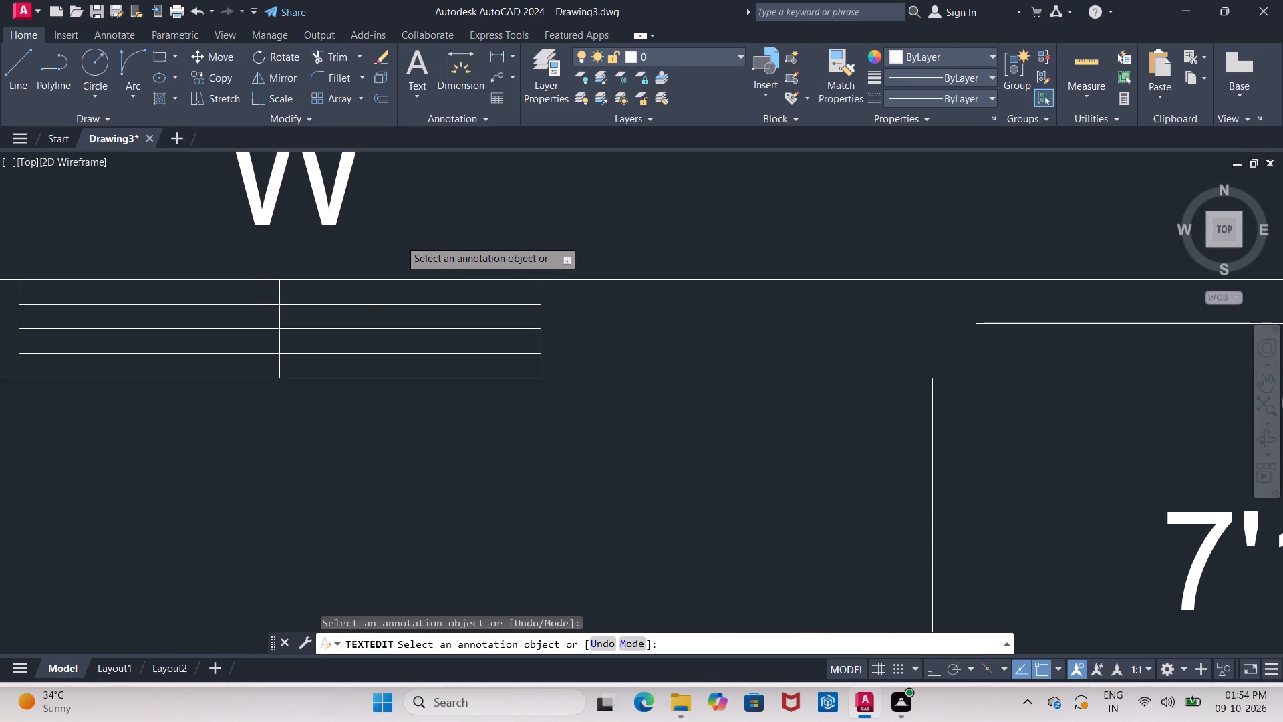
key(Escape)
Erase the short line crossing the middle of the upper 10'0"X14'0" bedroom's top-wall window.
click(283, 287)
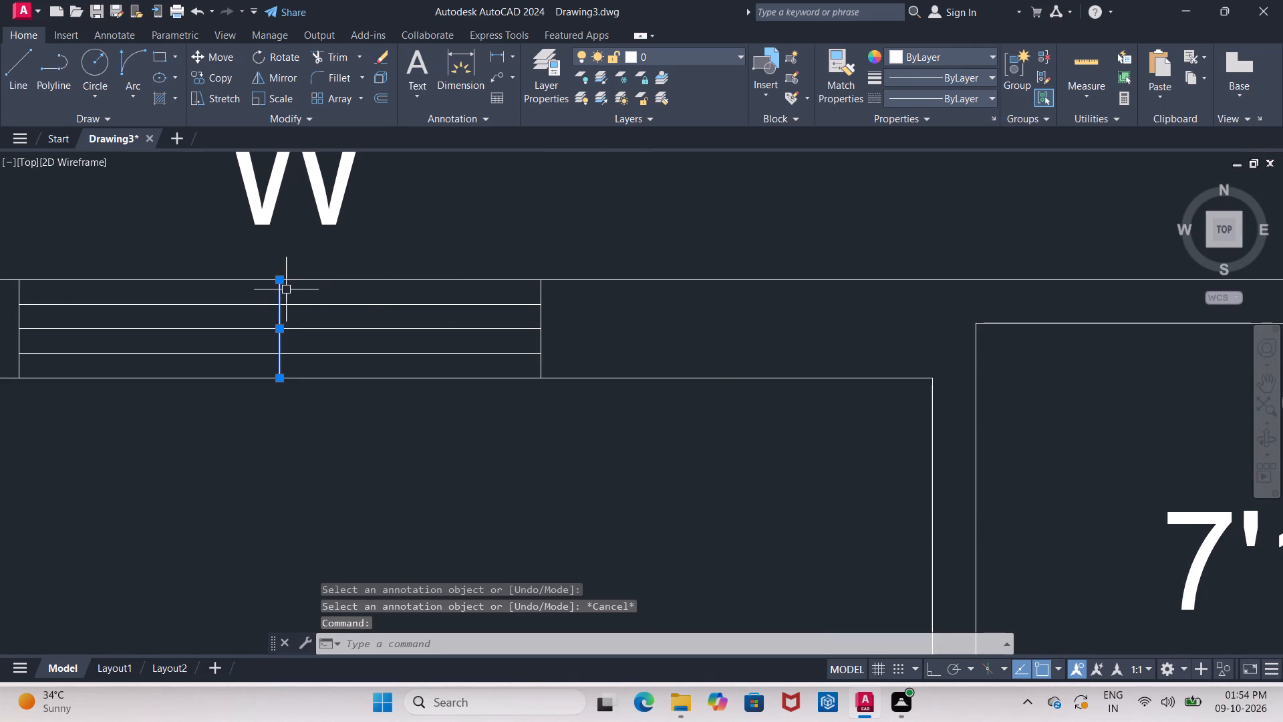
key(Delete)
key(Delete)
Copy the W label above the upper 10'0"X14'0" bedroom's window to just below the window openings of both baths.
scroll(325, 273, down, 3)
middle_drag(325, 352, 364, 295)
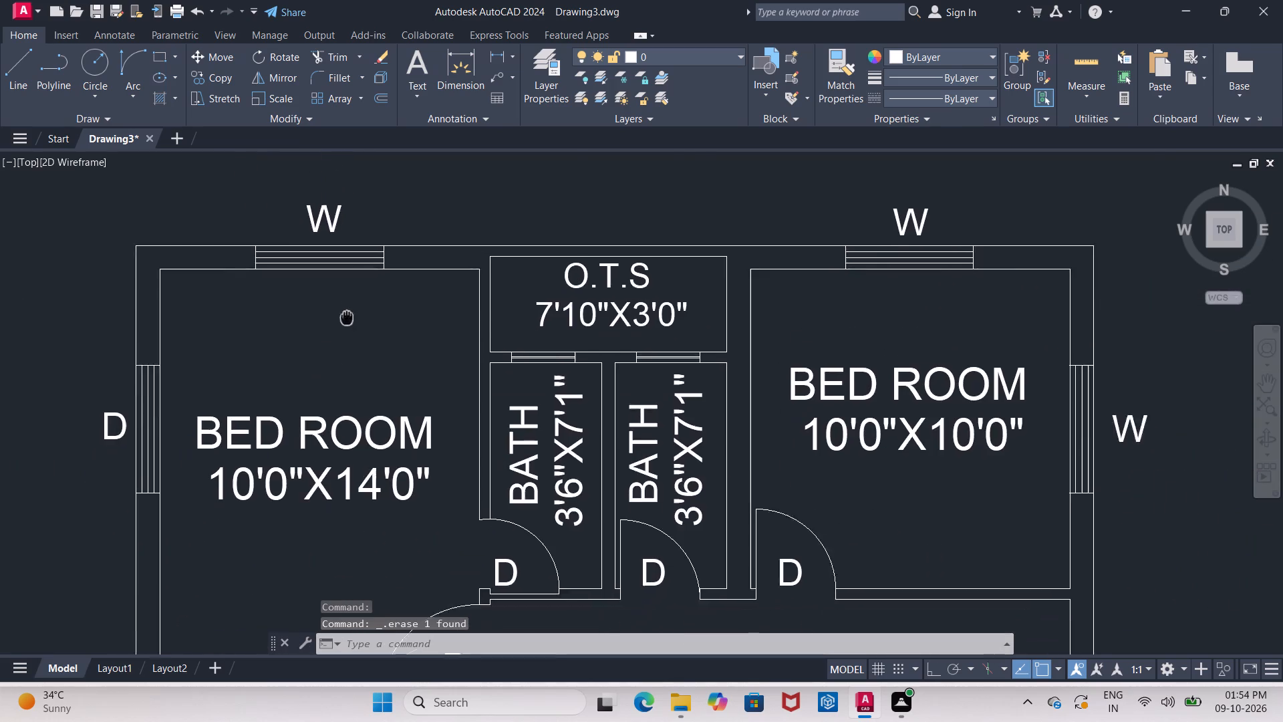
middle_drag(364, 295, 446, 178)
middle_drag(372, 248, 194, 312)
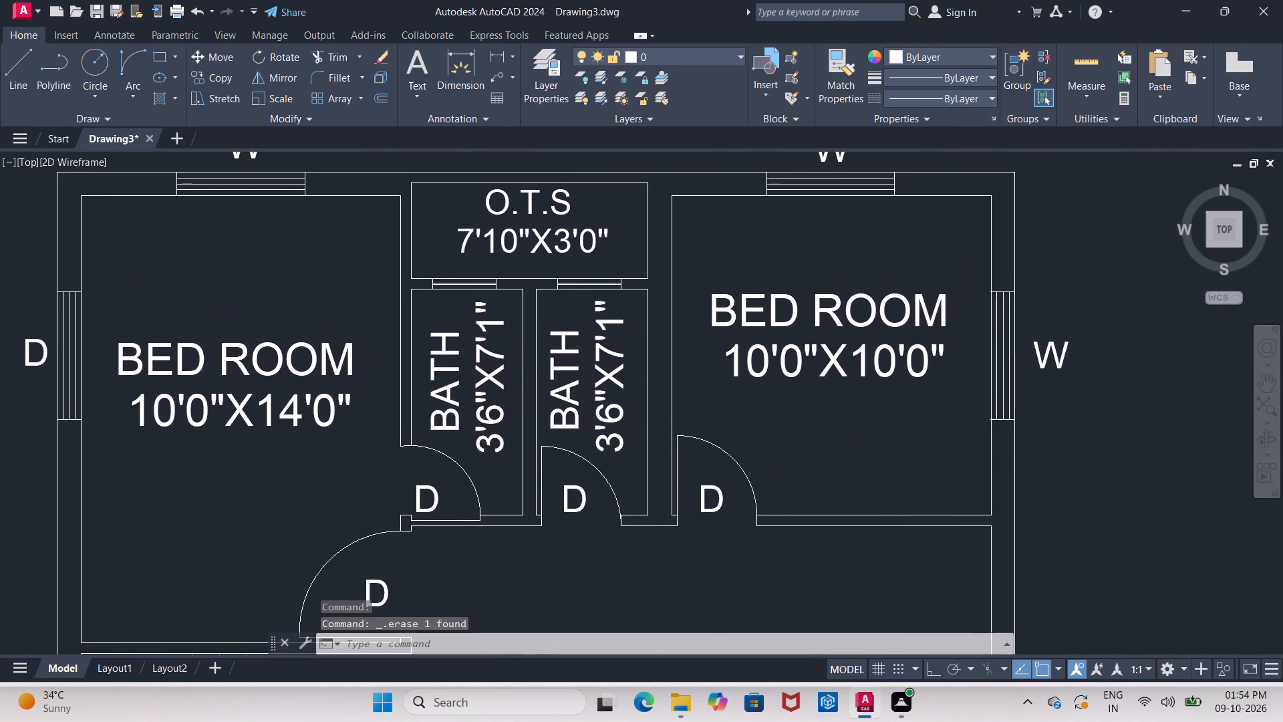
middle_drag(261, 271, 174, 347)
click(158, 221)
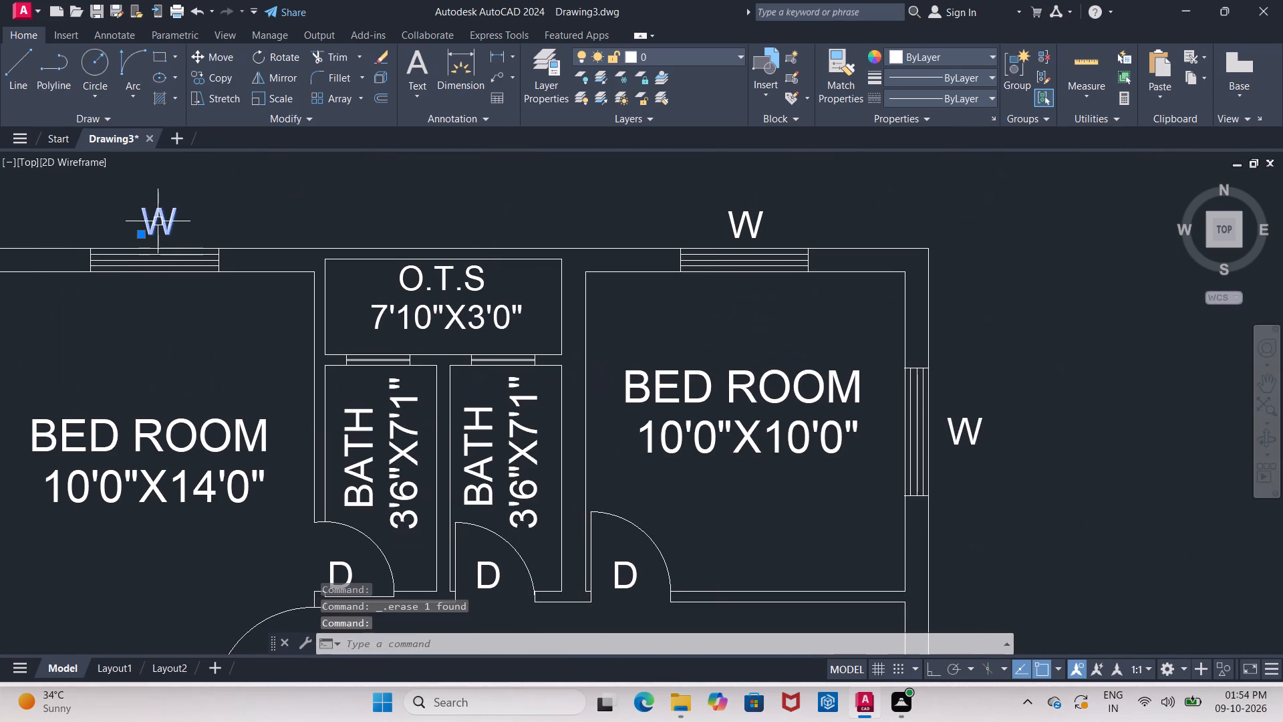
click(221, 84)
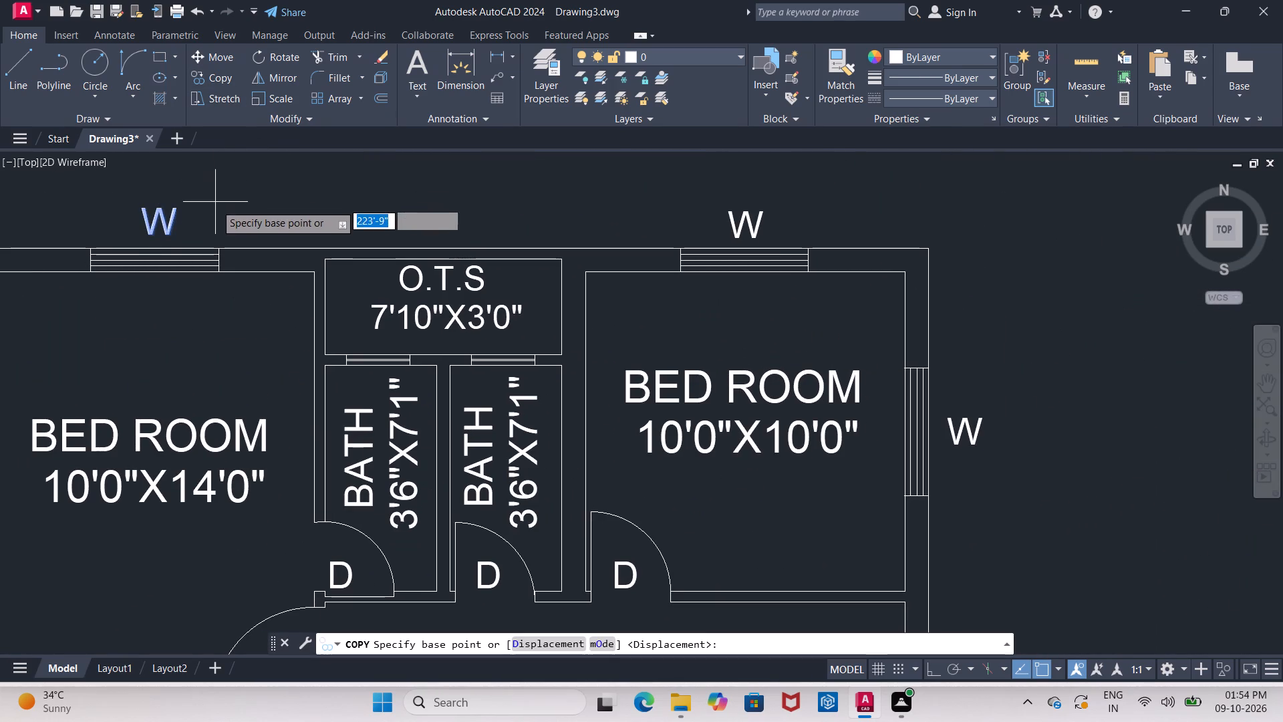
click(156, 211)
middle_drag(209, 215, 153, 208)
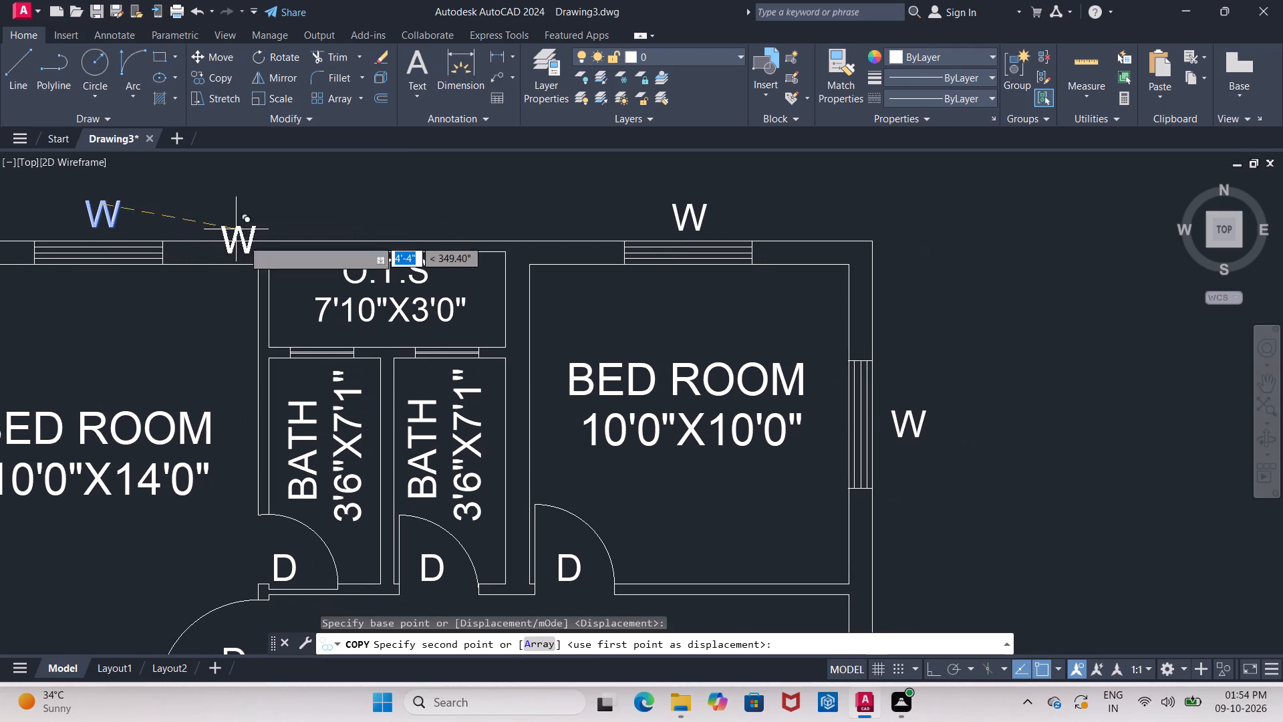
middle_drag(275, 330, 237, 289)
scroll(305, 321, up, 3)
middle_drag(295, 316, 285, 311)
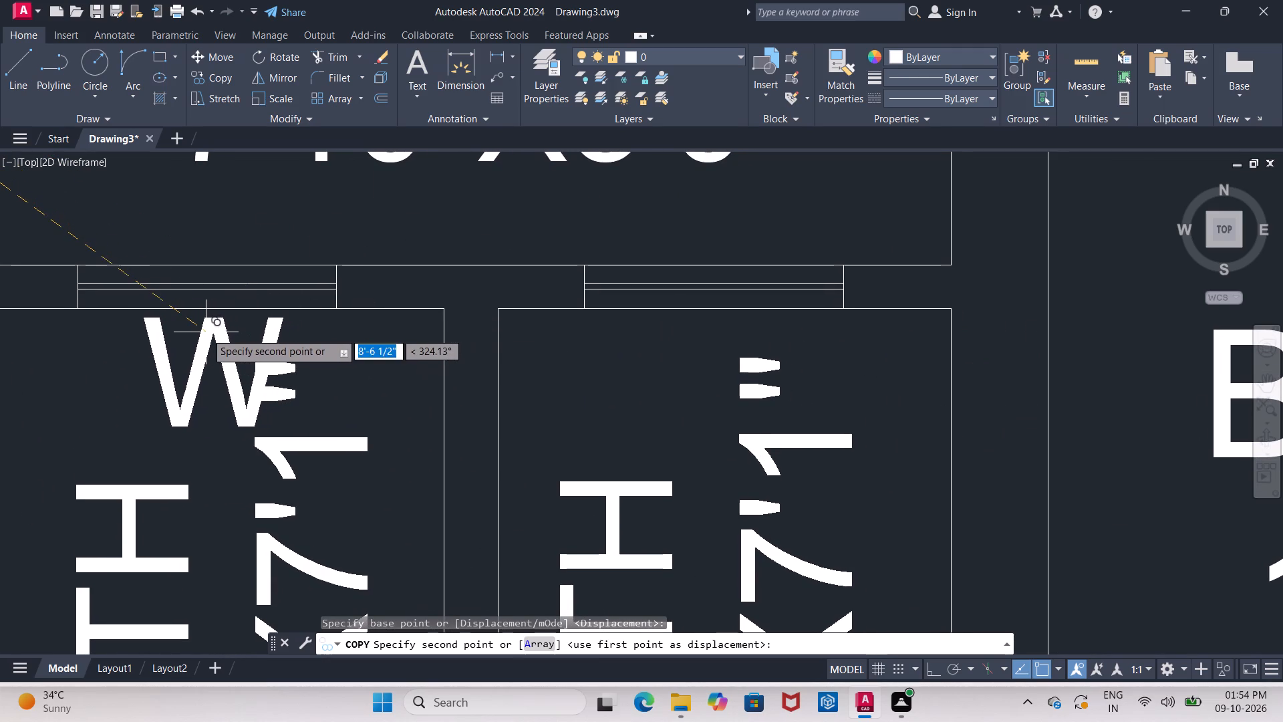
click(206, 332)
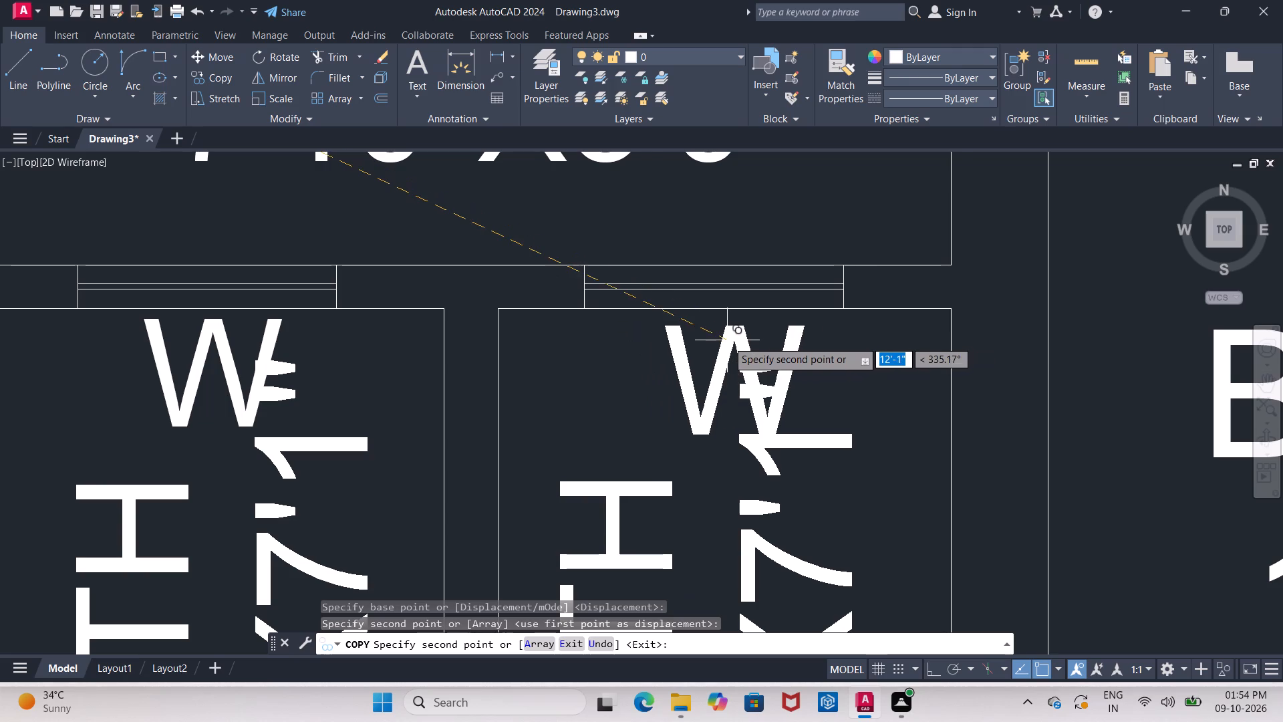
click(719, 337)
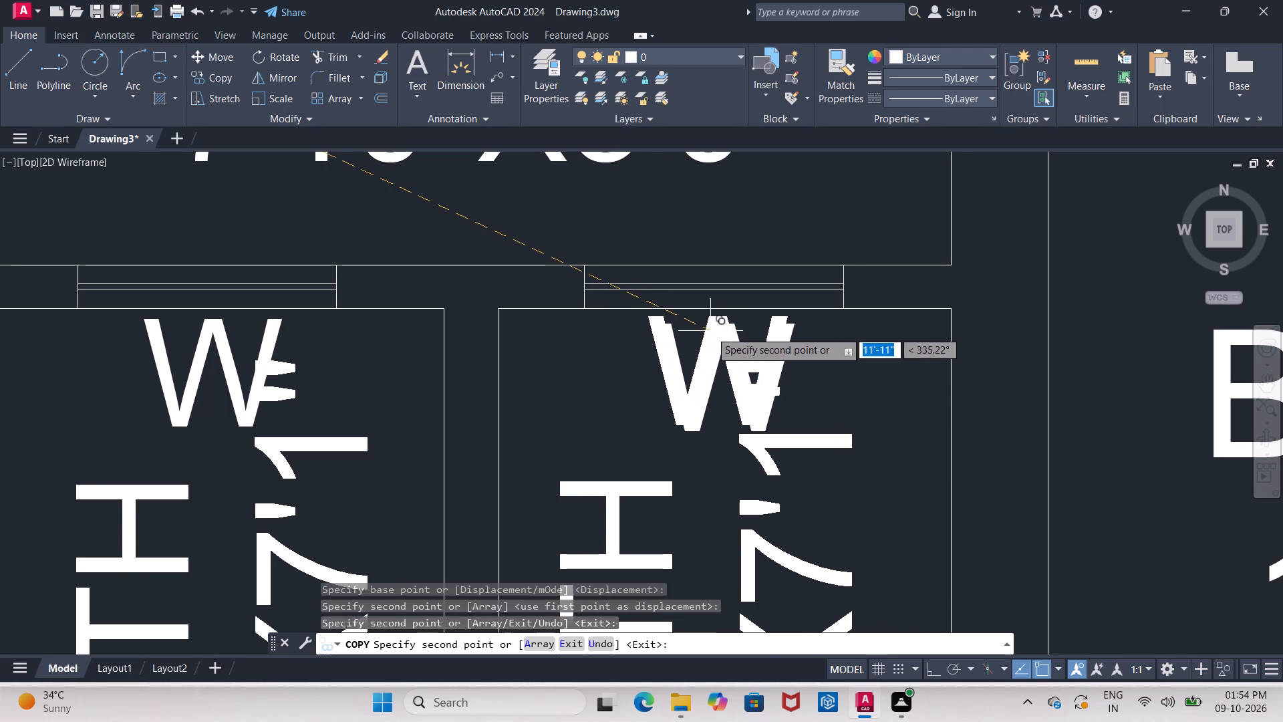
key(Escape)
Change the copied label in the bath beside the 10'0"X14'0" bedroom to V.
click(192, 366)
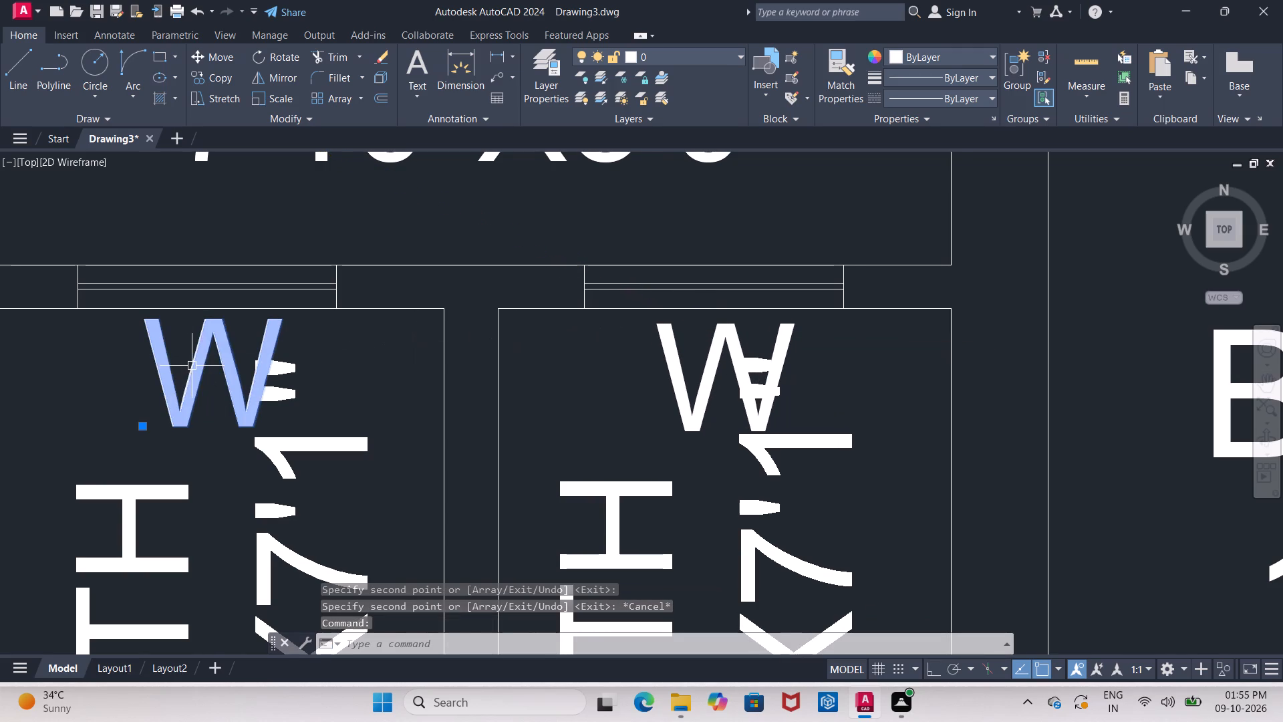
double_click(221, 354)
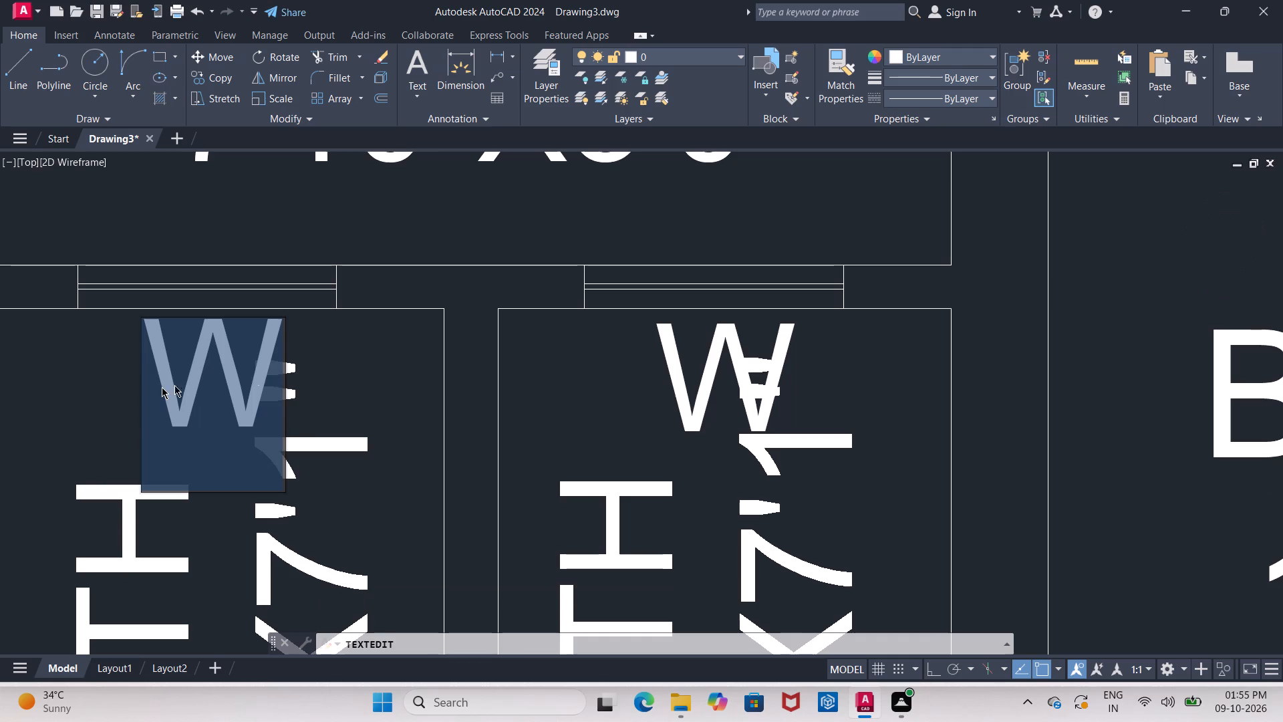
click(257, 376)
key(BackSpace)
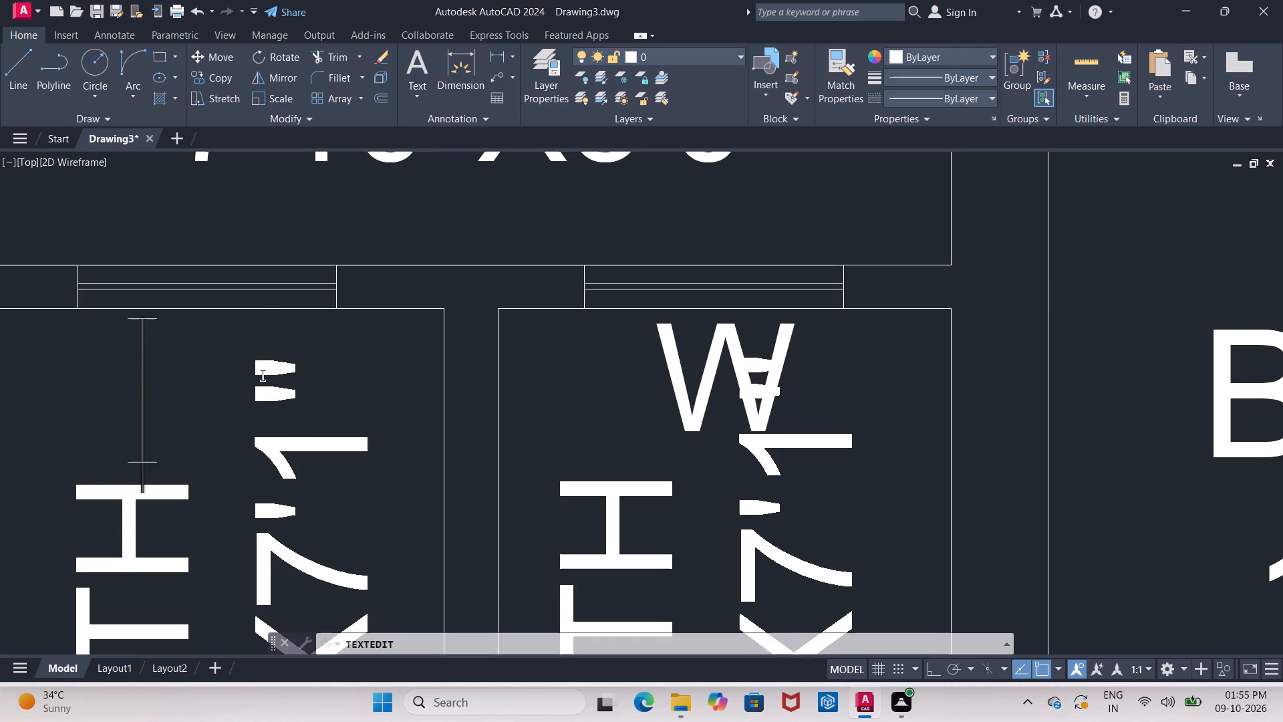
key(v)
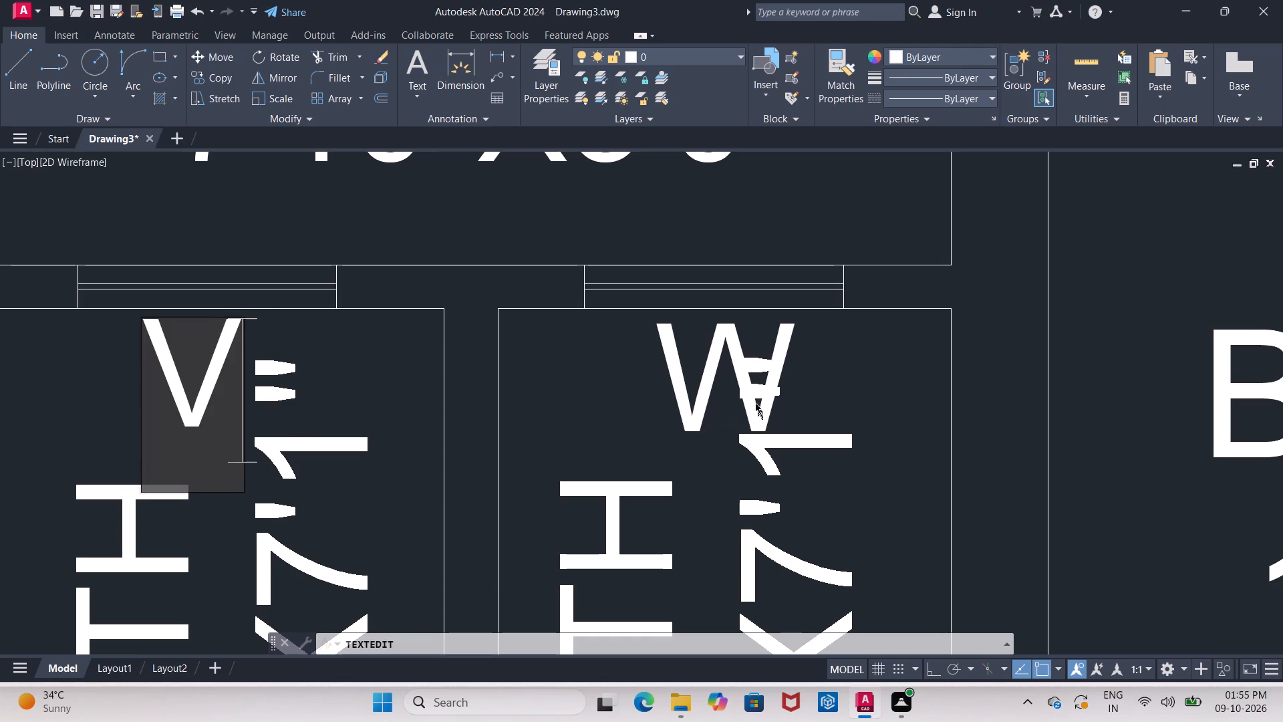
Change the copied label in the bath beside the 10'0"X10'0" bedroom to V and finish text editing.
click(701, 364)
double_click(706, 368)
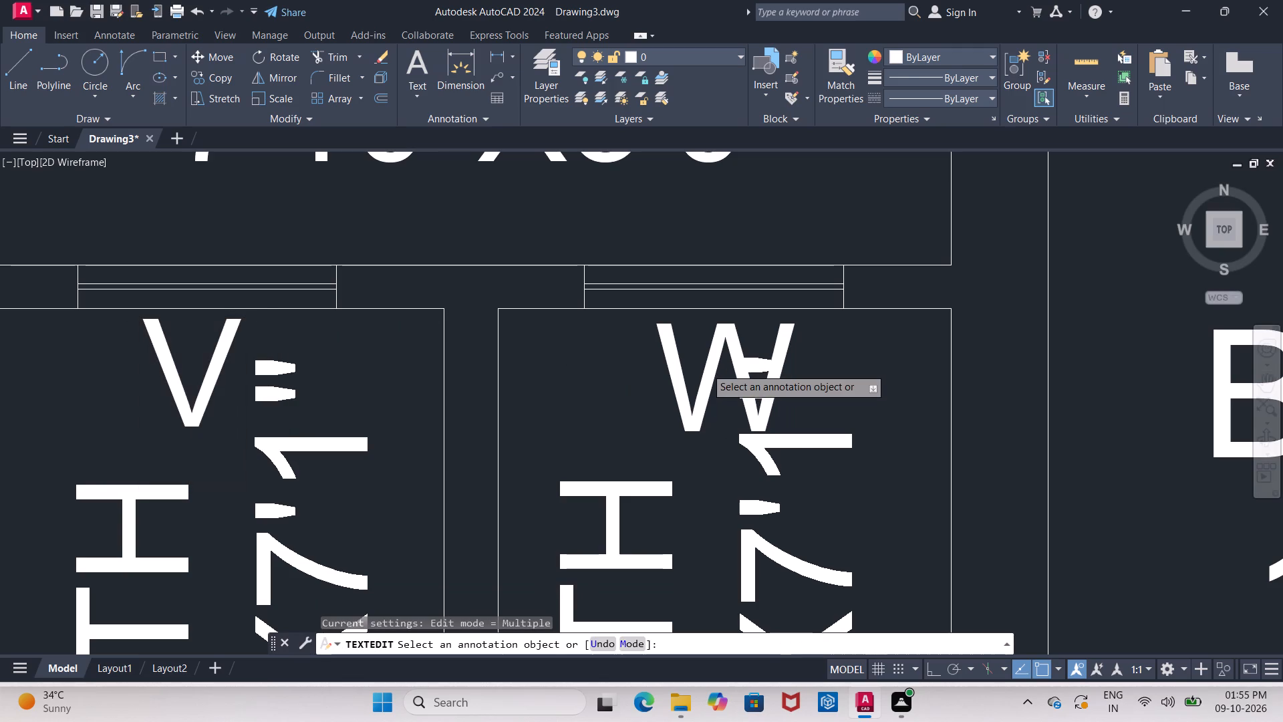
click(713, 374)
click(722, 378)
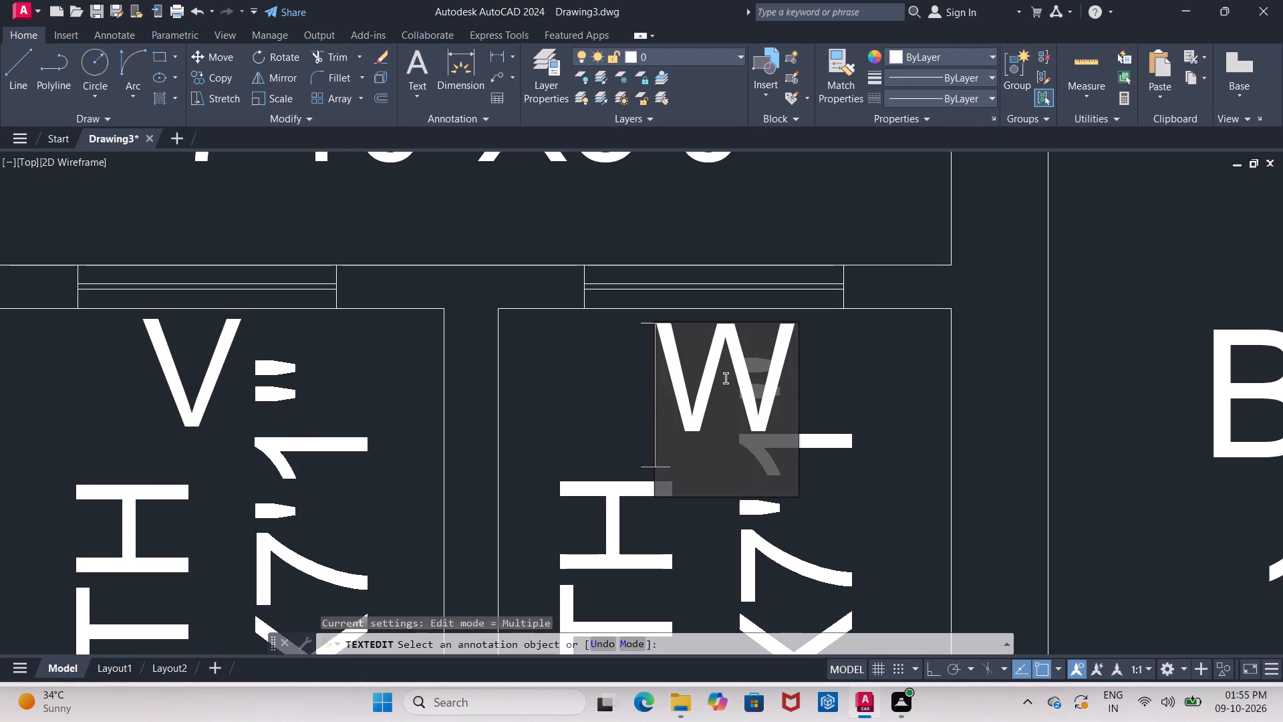
click(782, 394)
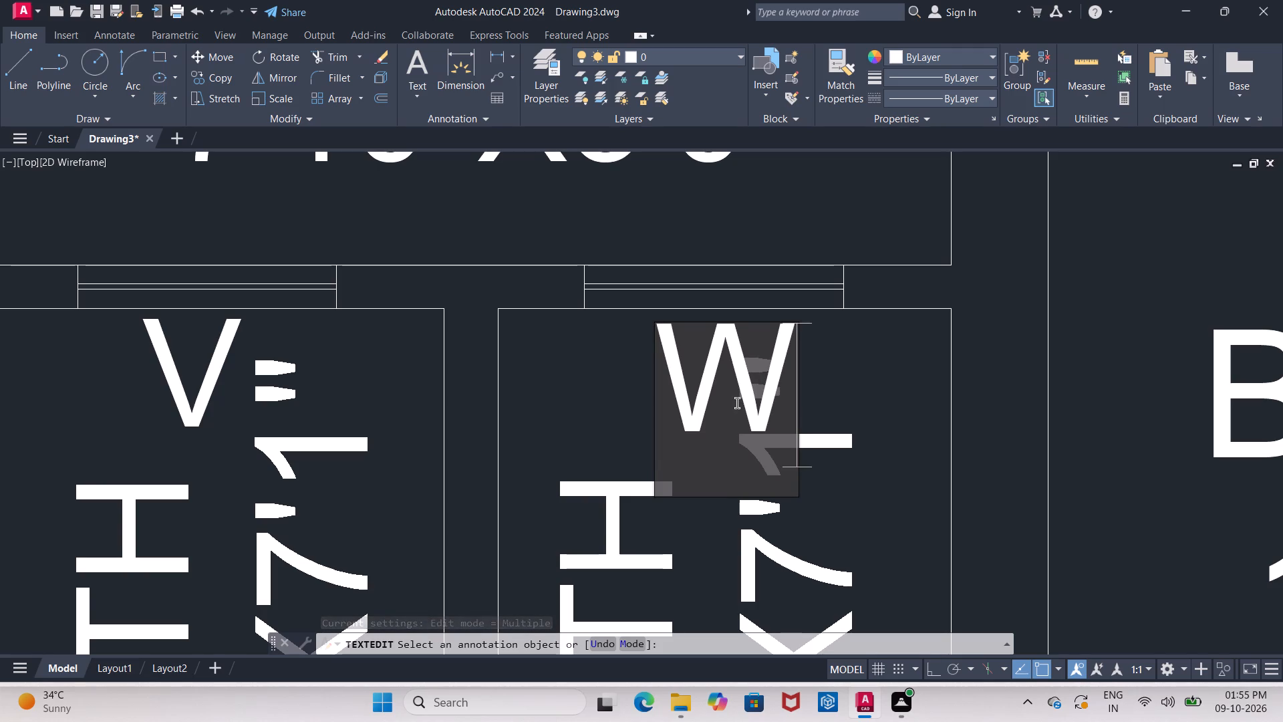
key(BackSpace)
key(v)
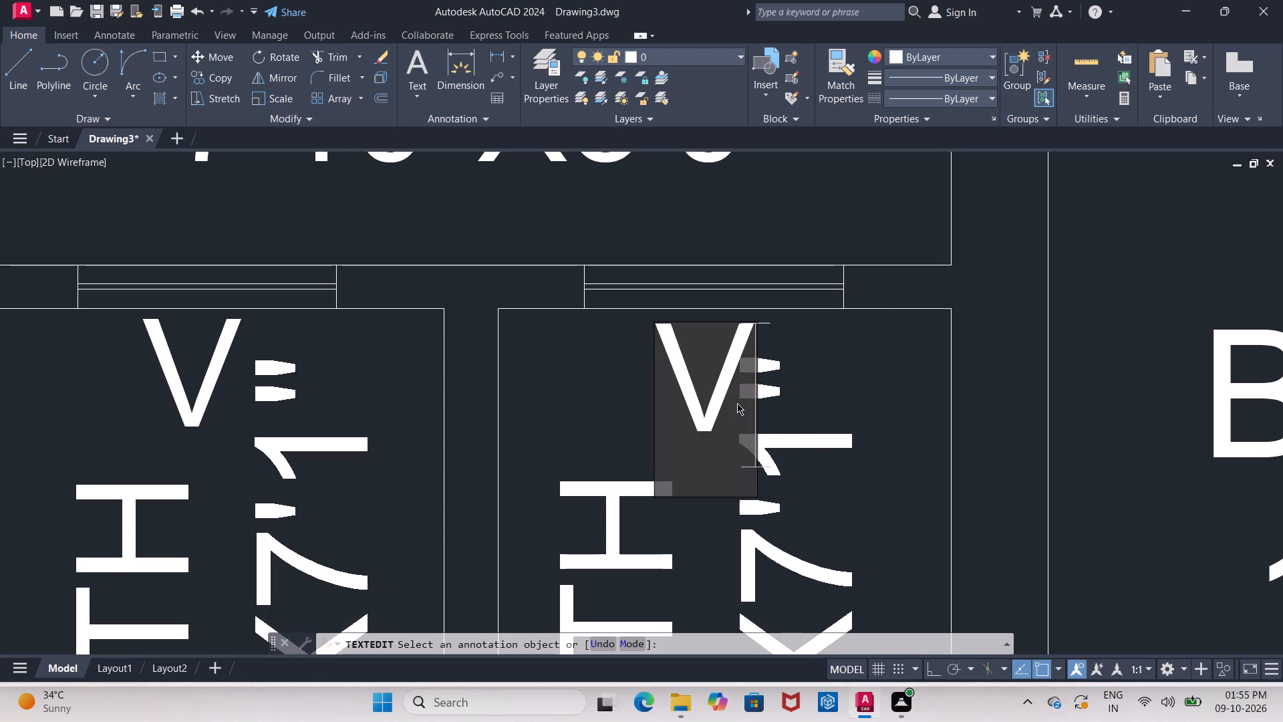
click(842, 373)
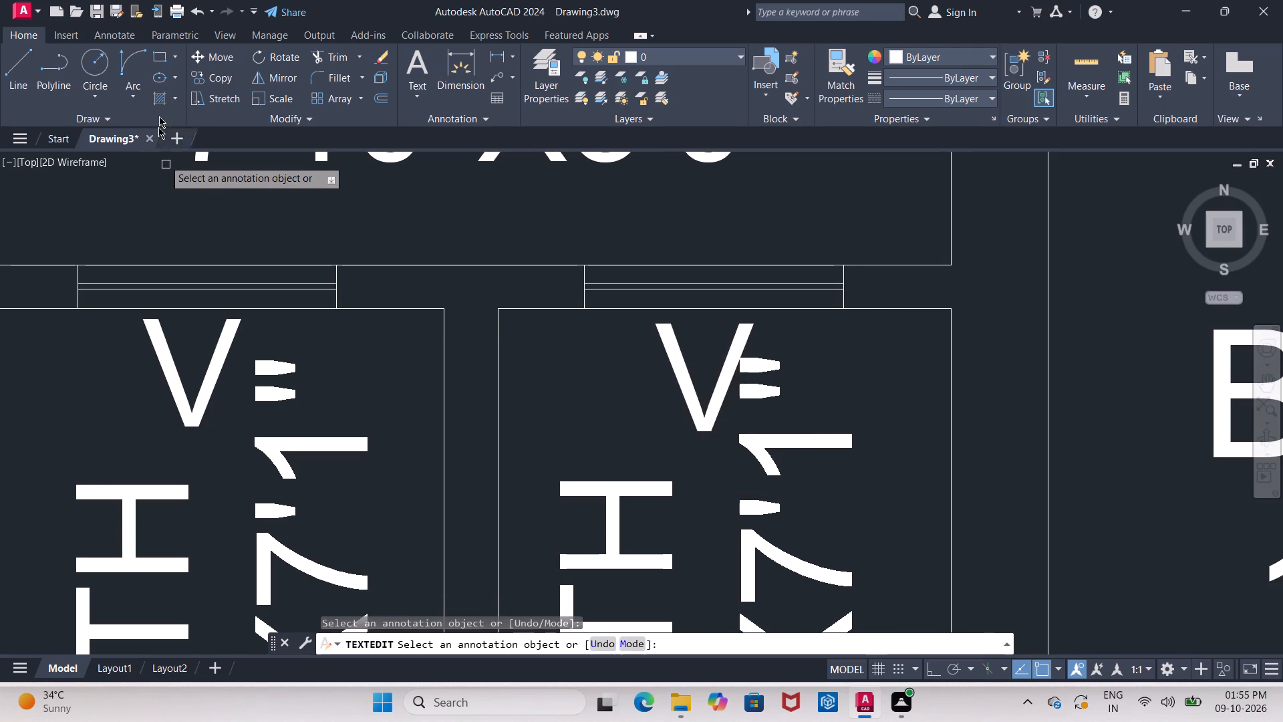
key(Escape)
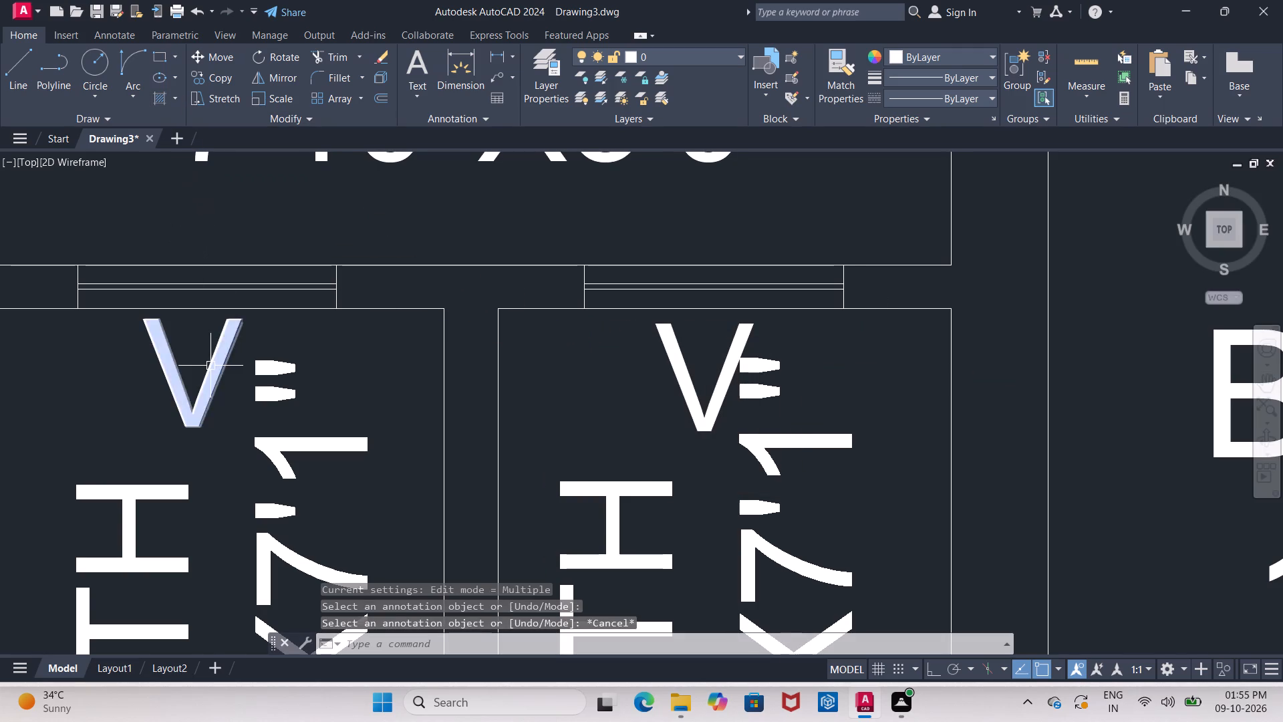
Scale down the V label in the bath beside the 10'0"X14'0" bedroom, using a base point at its upper corner.
click(210, 366)
click(264, 96)
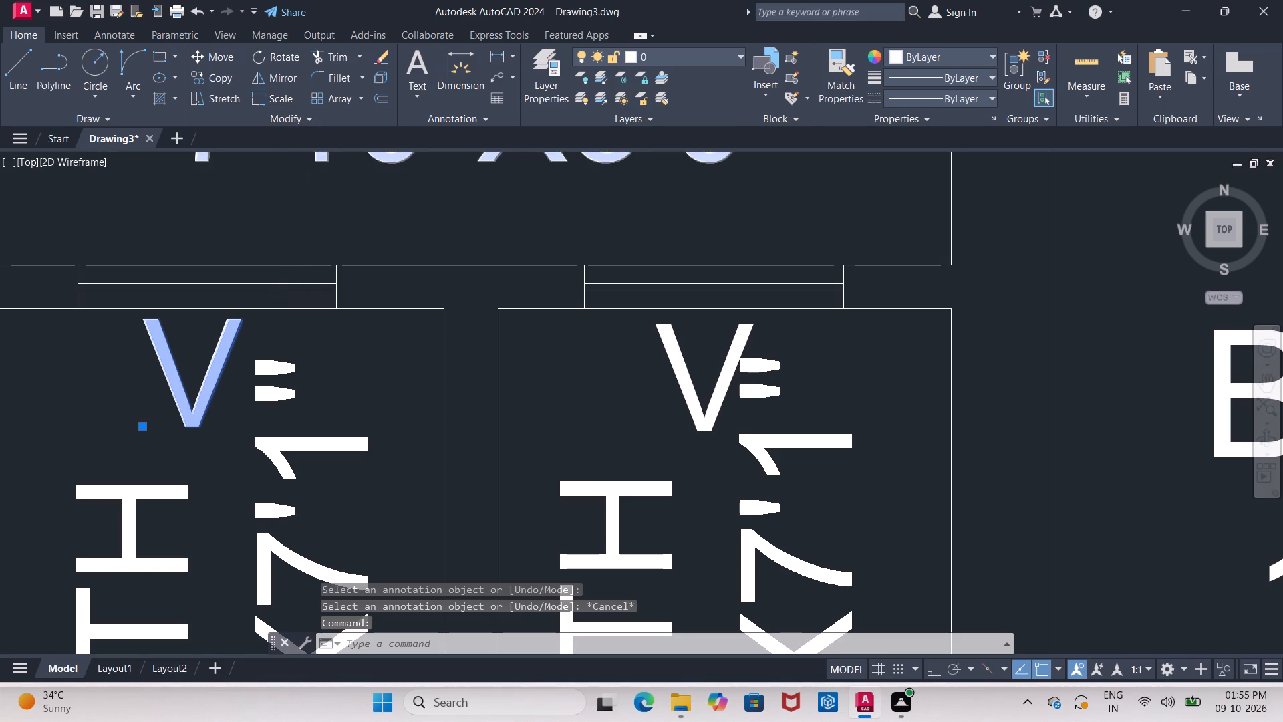
click(138, 328)
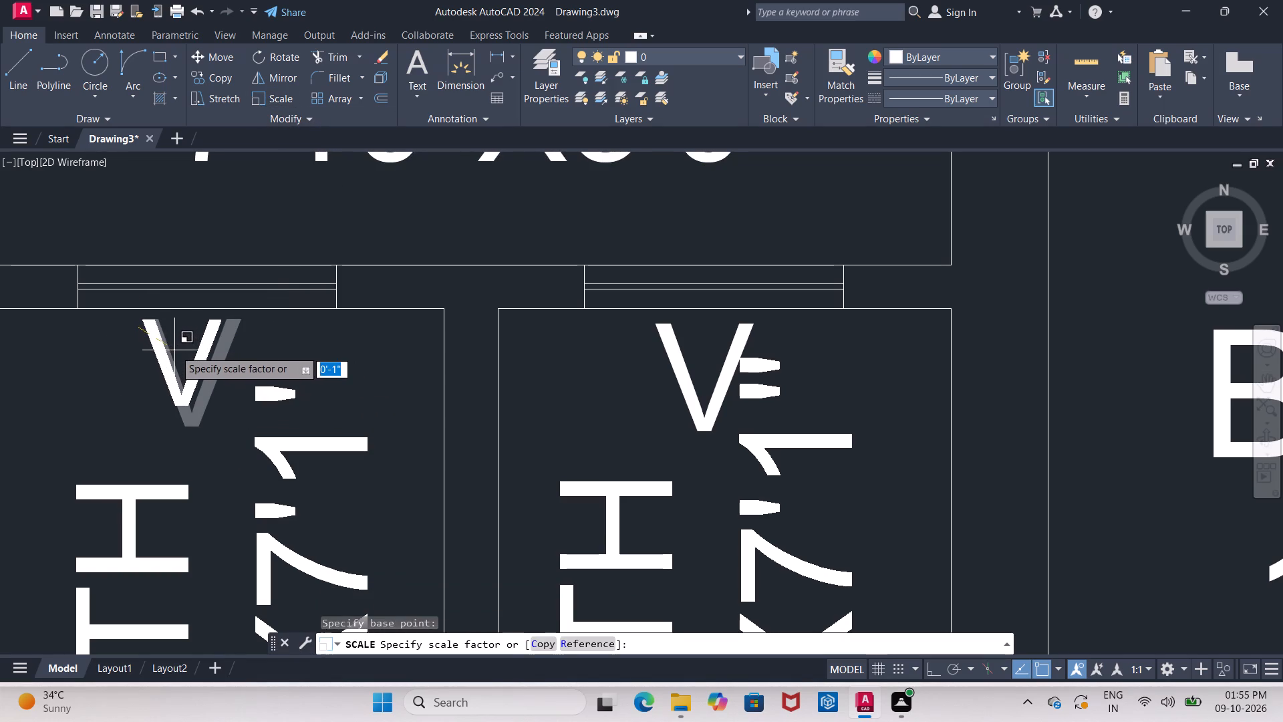
click(177, 344)
Scale down the V label in the bath beside the 10'0"X10'0" bedroom so it clears the 3'6"X7'1" size text.
scroll(236, 354, down, 2)
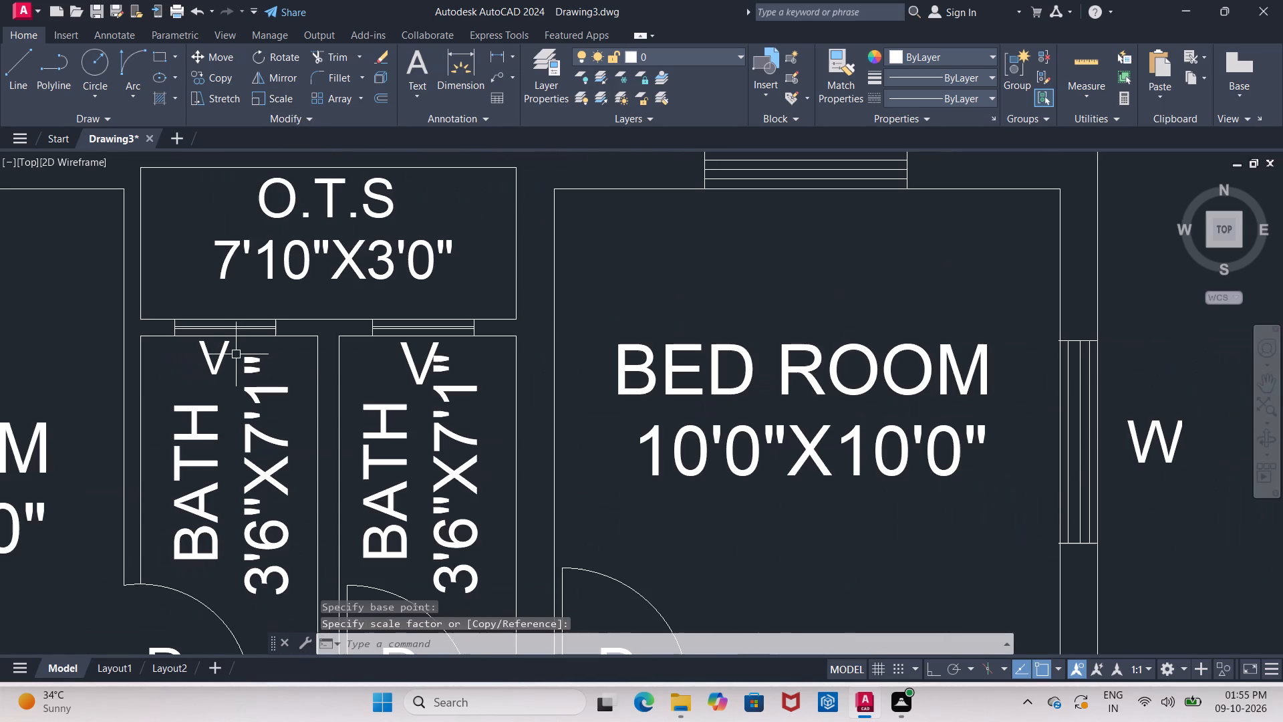
scroll(234, 356, down, 3)
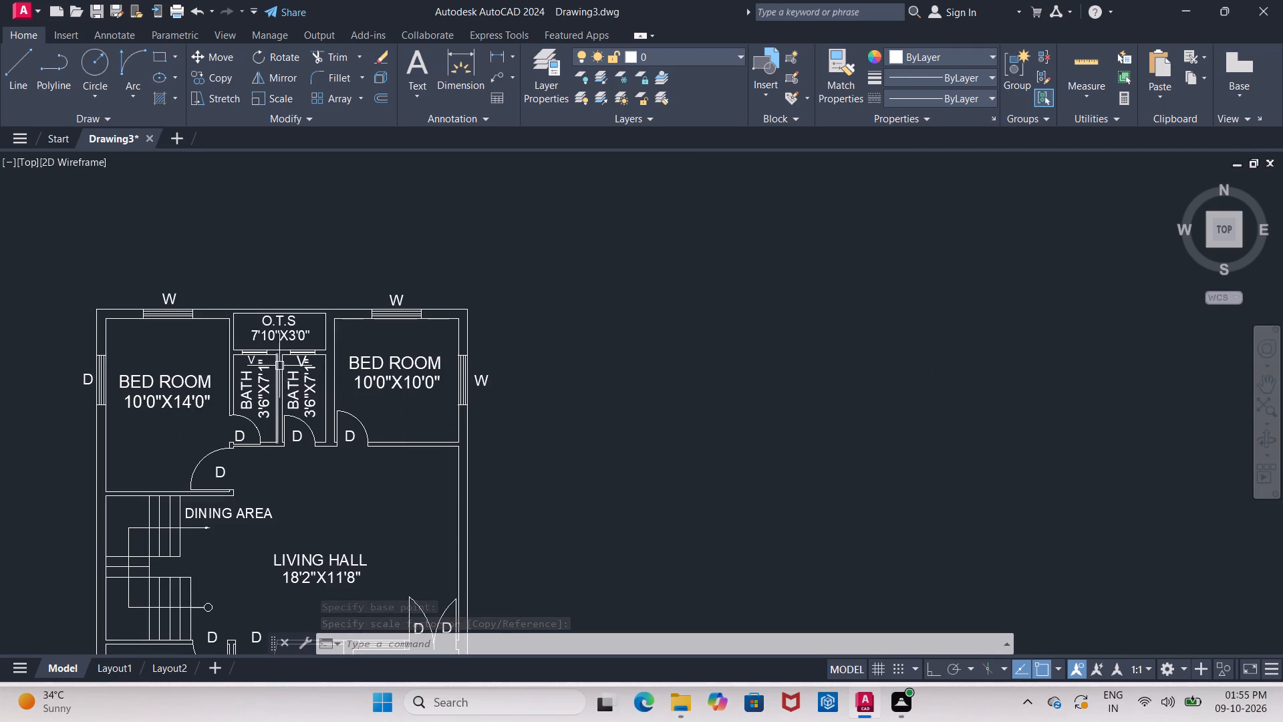
scroll(282, 366, up, 2)
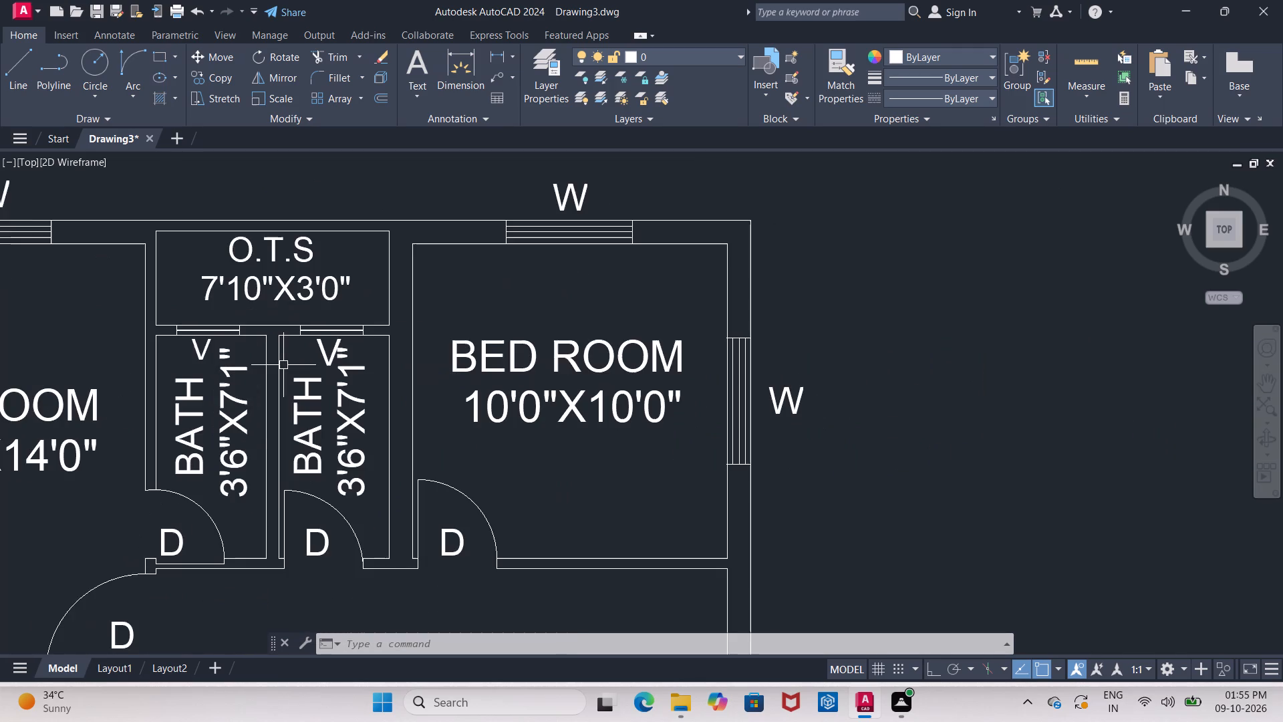
middle_drag(283, 365, 262, 362)
scroll(289, 362, up, 1)
middle_drag(265, 349, 248, 343)
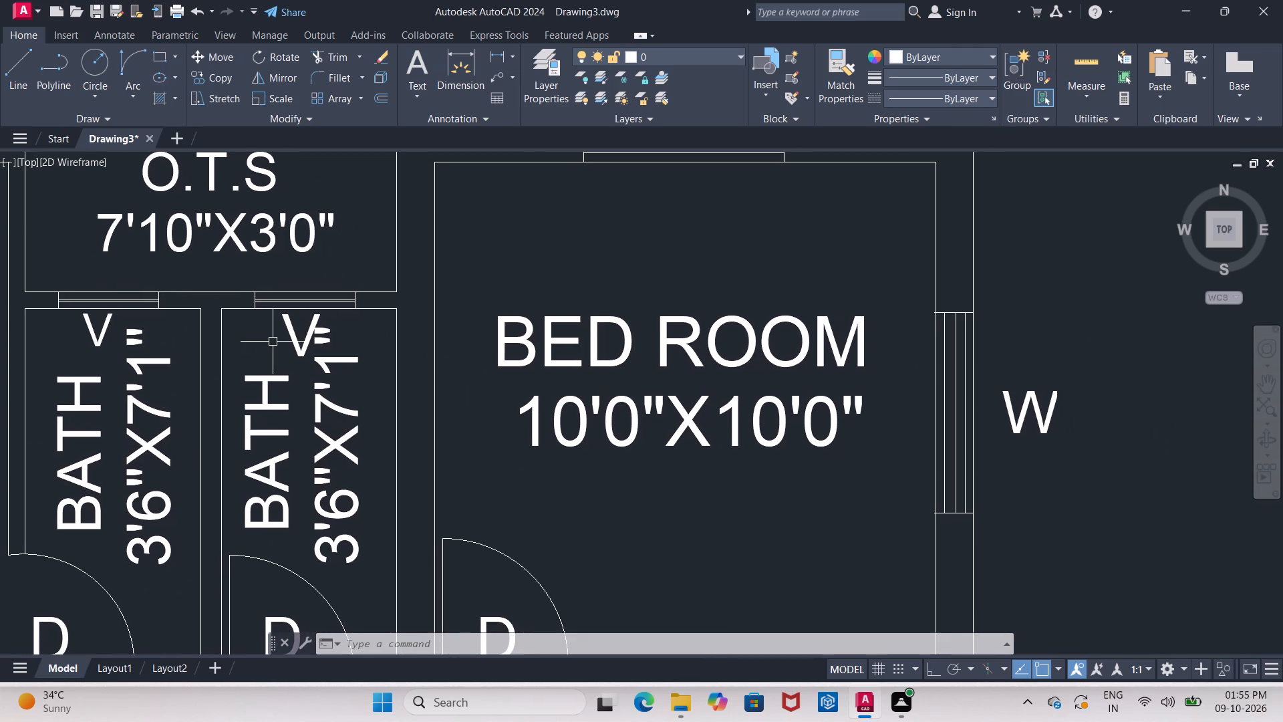
scroll(283, 339, up, 2)
middle_drag(275, 334, 281, 320)
scroll(281, 320, down, 2)
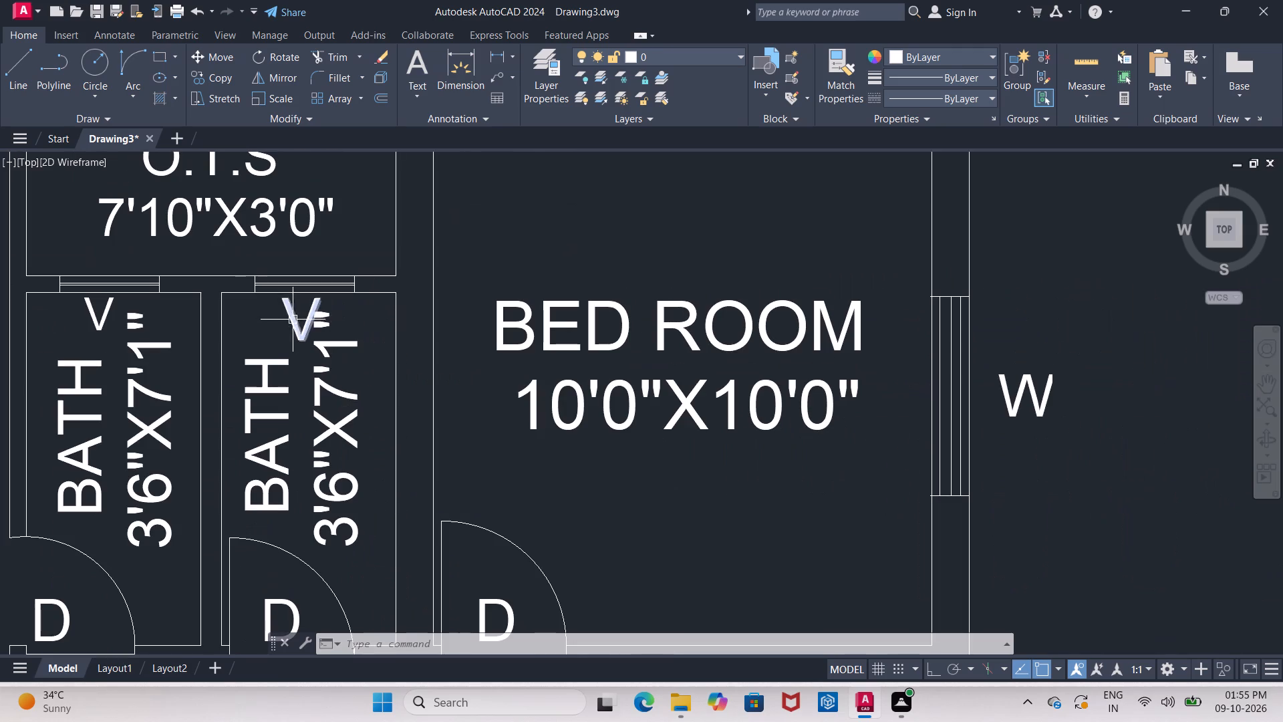
click(296, 320)
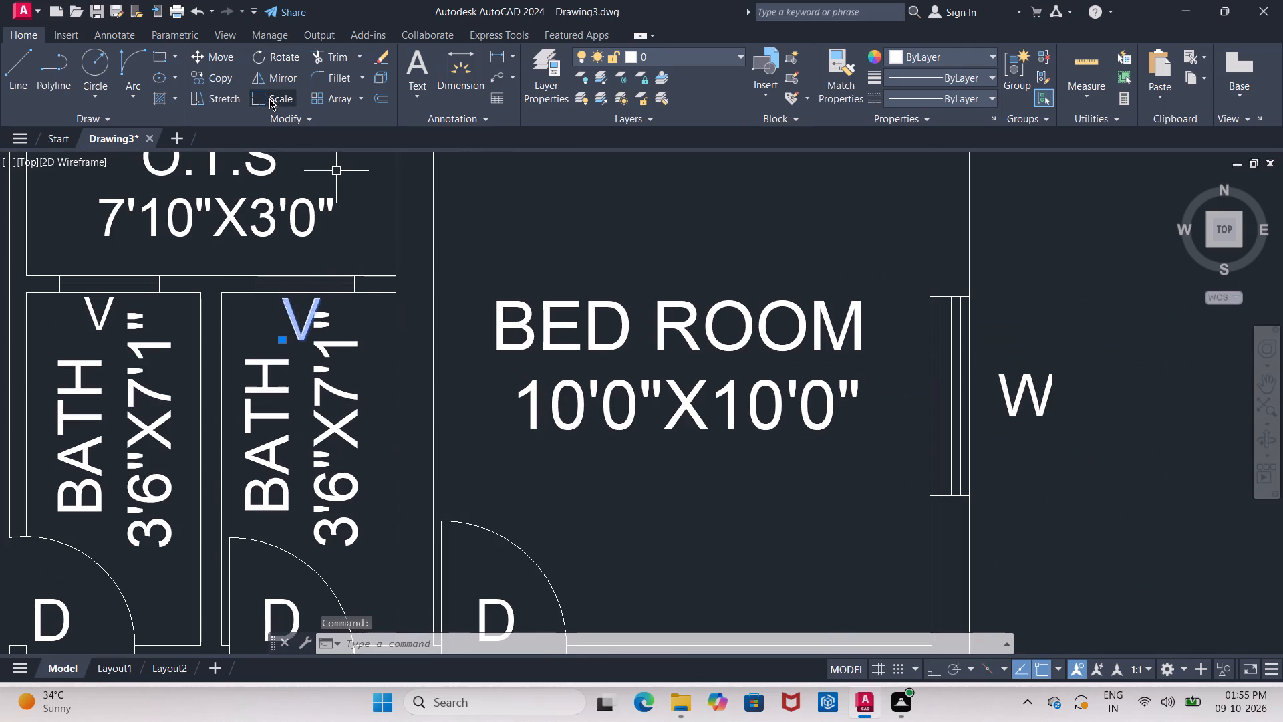
click(272, 93)
middle_drag(280, 256, 259, 168)
scroll(280, 255, up, 1)
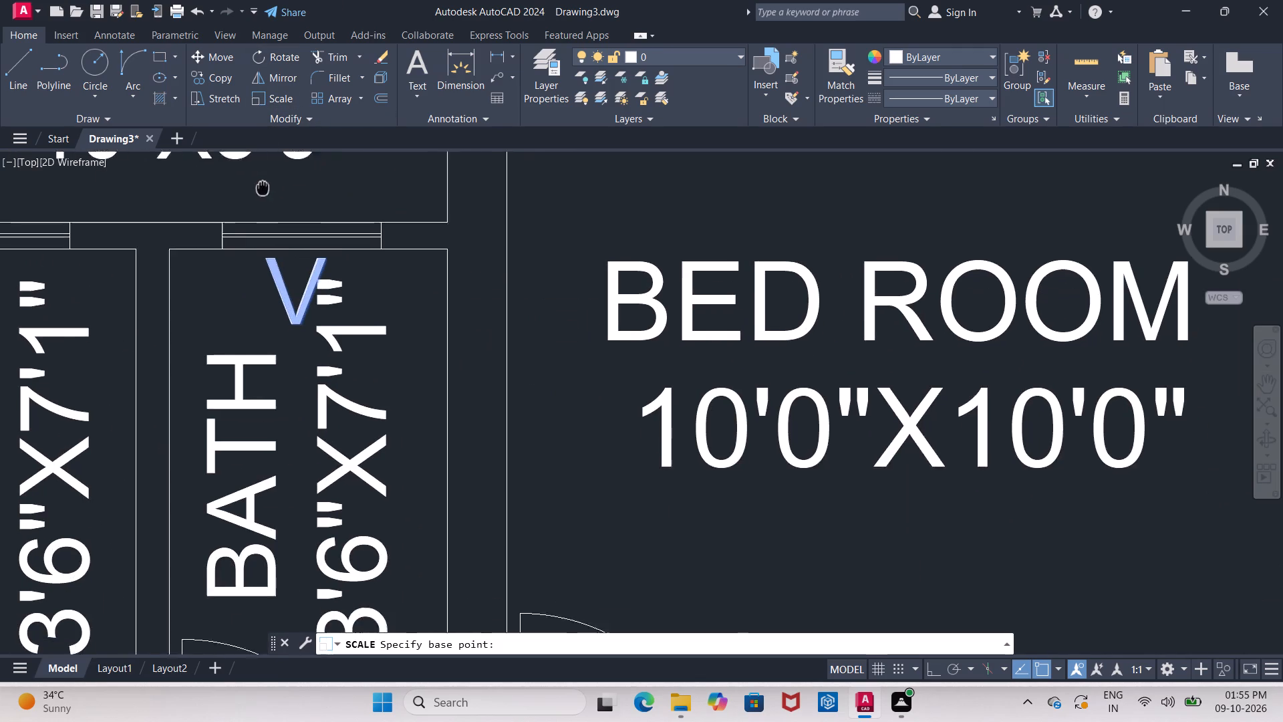
middle_drag(259, 168, 277, 163)
scroll(308, 243, up, 2)
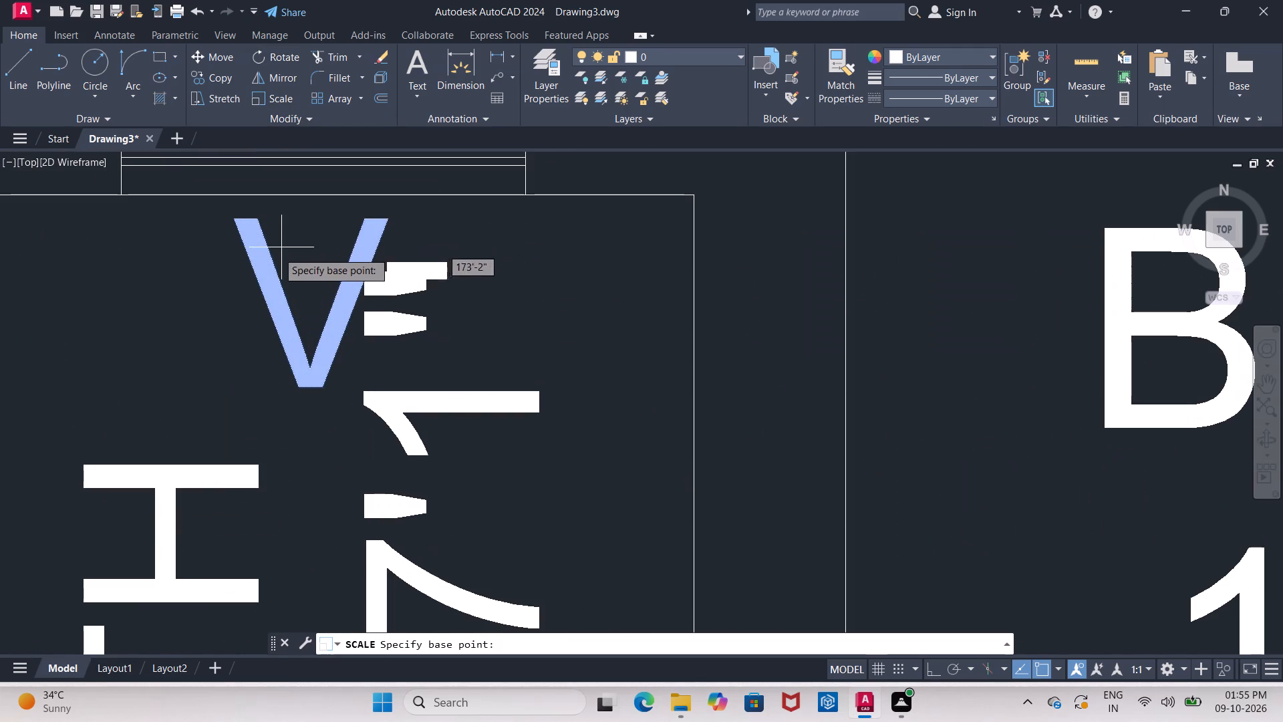
click(241, 259)
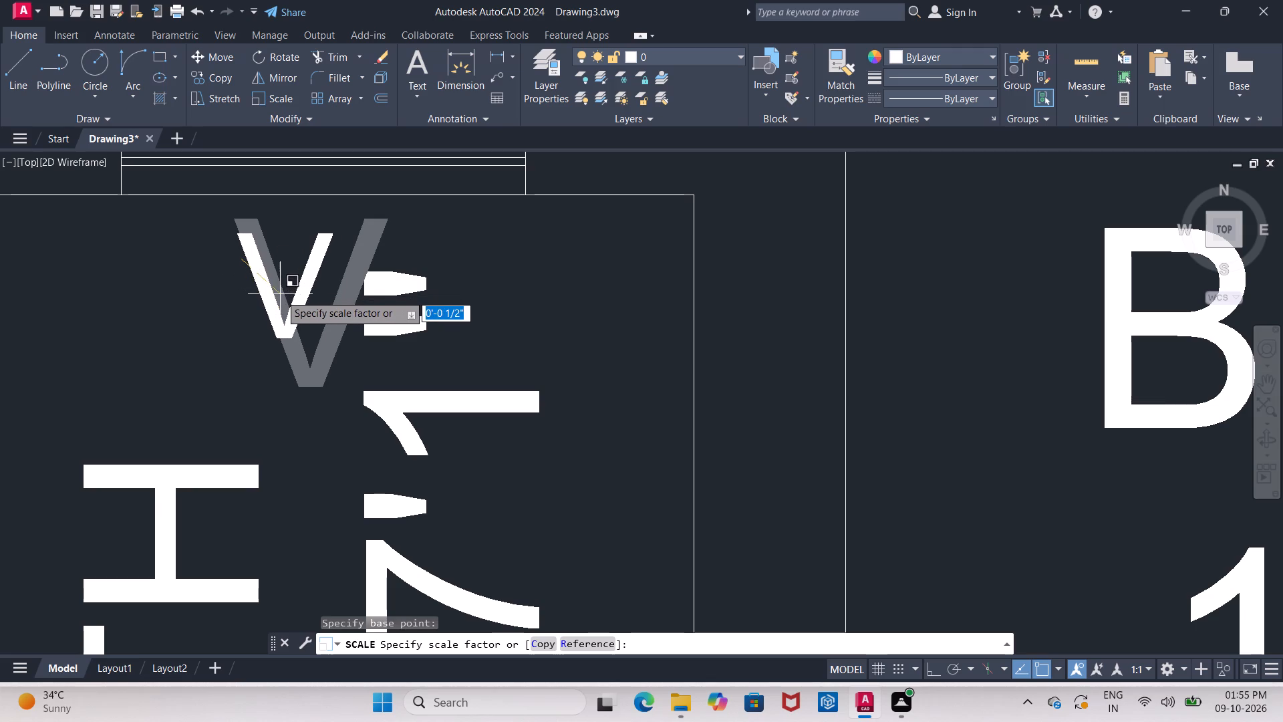
click(283, 300)
Change the D label outside the side window of the 10'0"X14'0" bedroom beside the baths to W and finish text editing.
scroll(291, 291, down, 3)
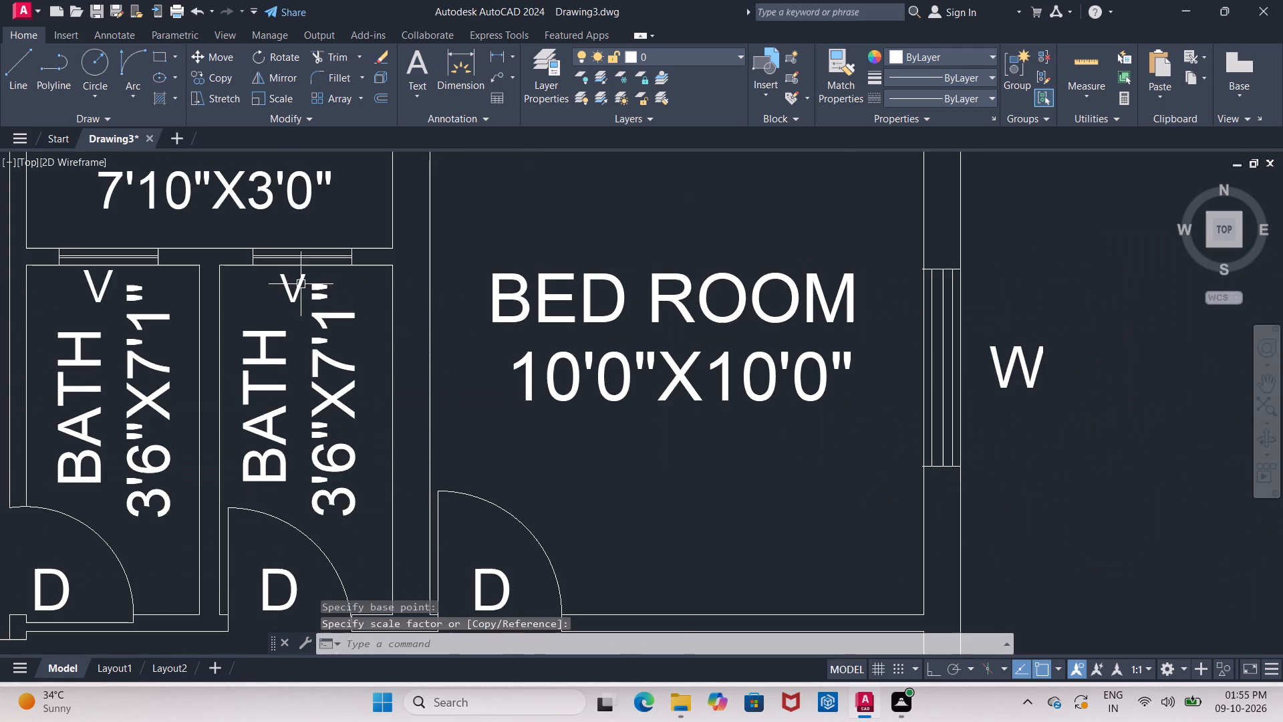
middle_drag(302, 283, 339, 225)
scroll(346, 229, down, 3)
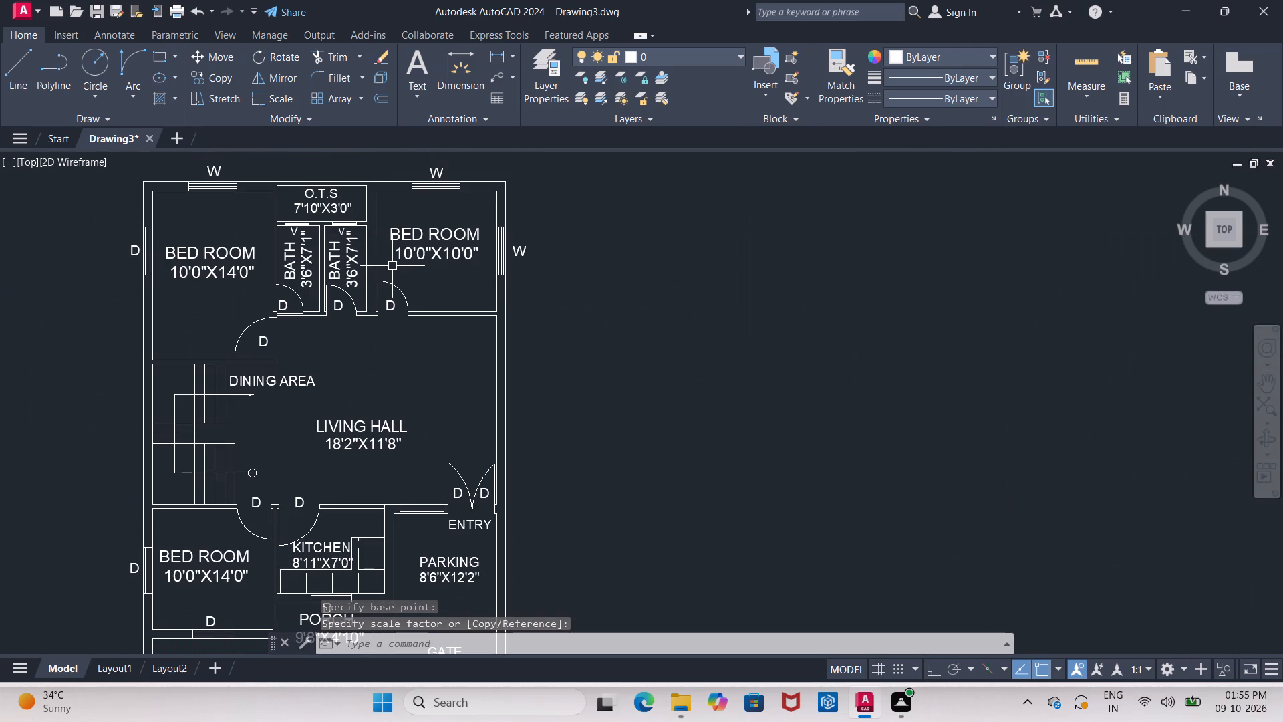
middle_drag(414, 255, 452, 254)
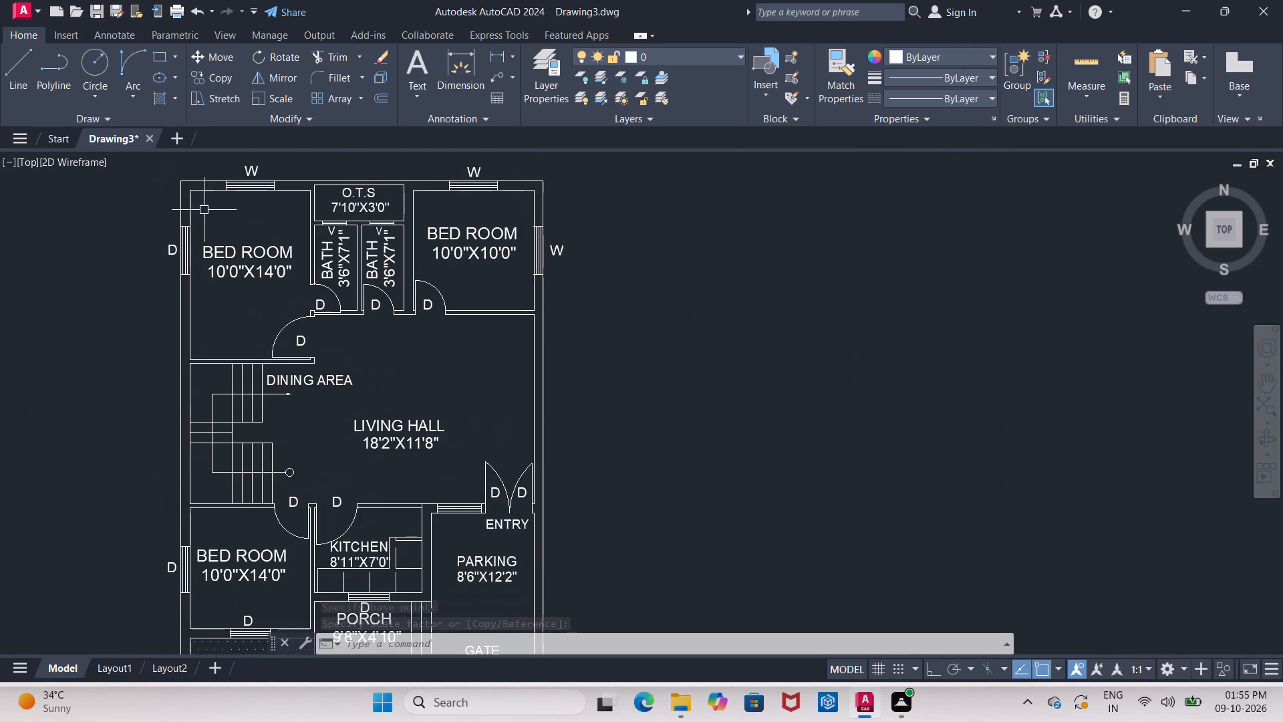
scroll(177, 249, up, 3)
double_click(166, 250)
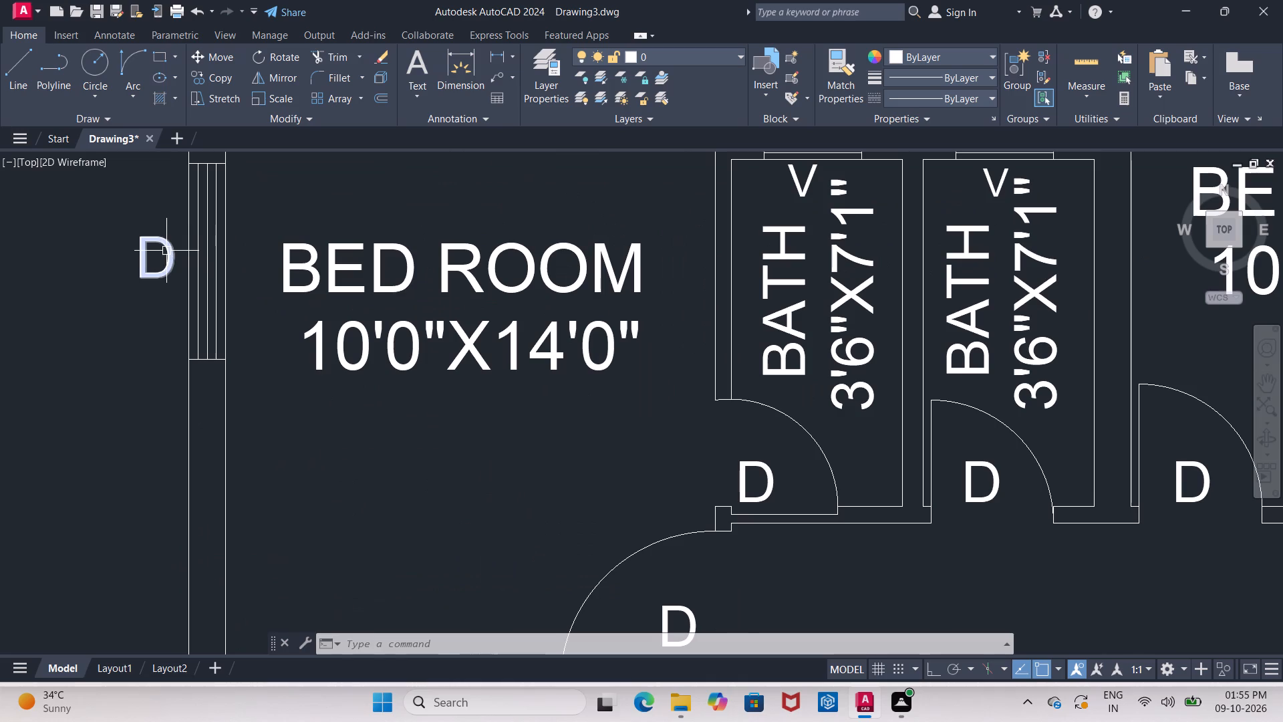
click(167, 249)
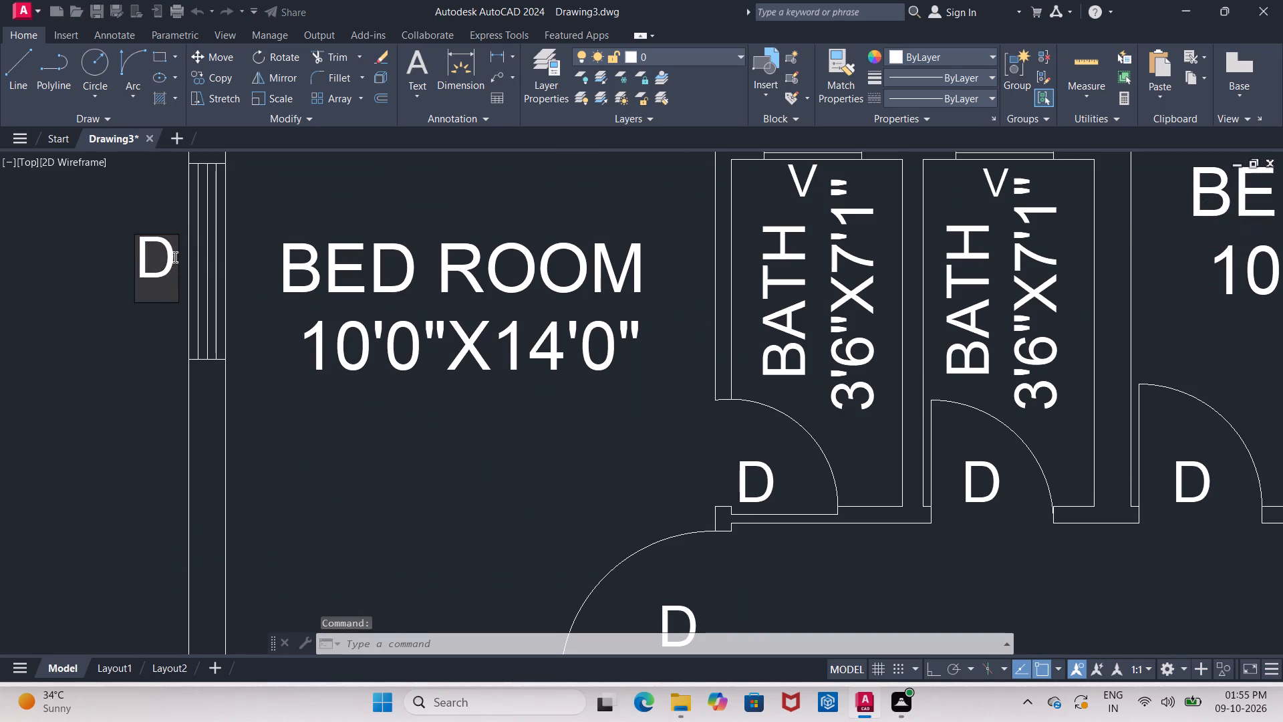
key(BackSpace)
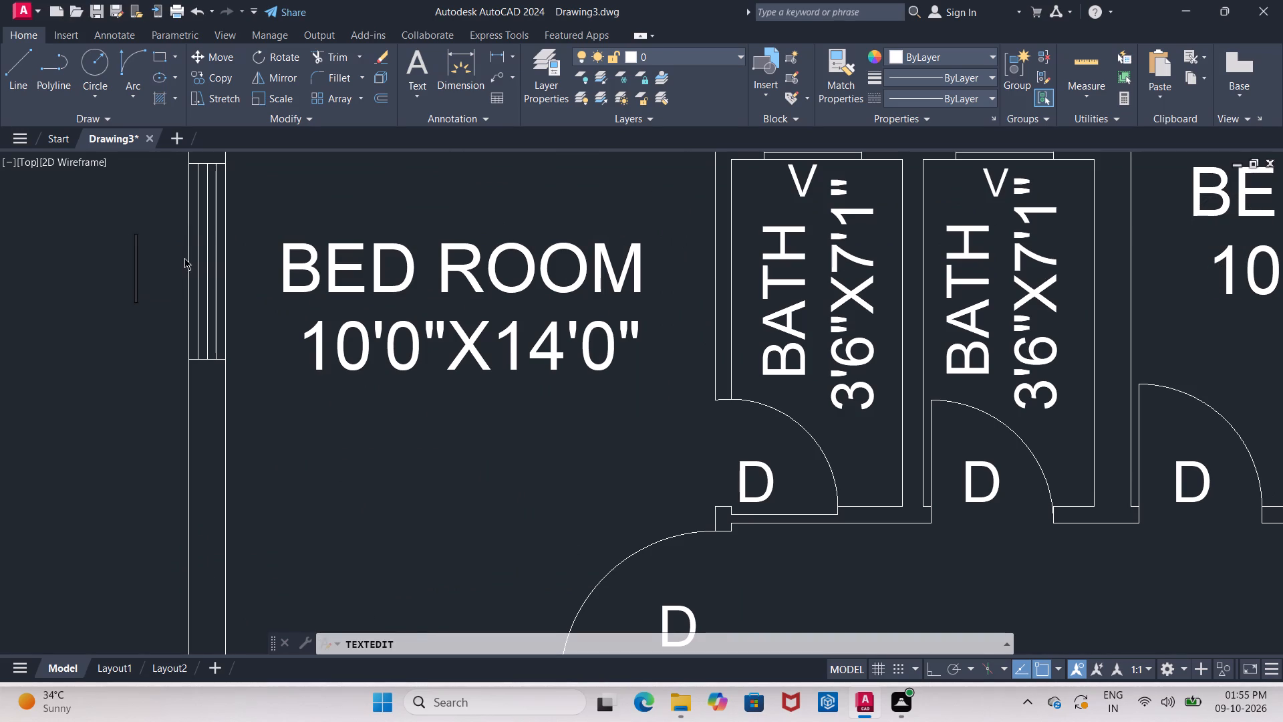
key(w)
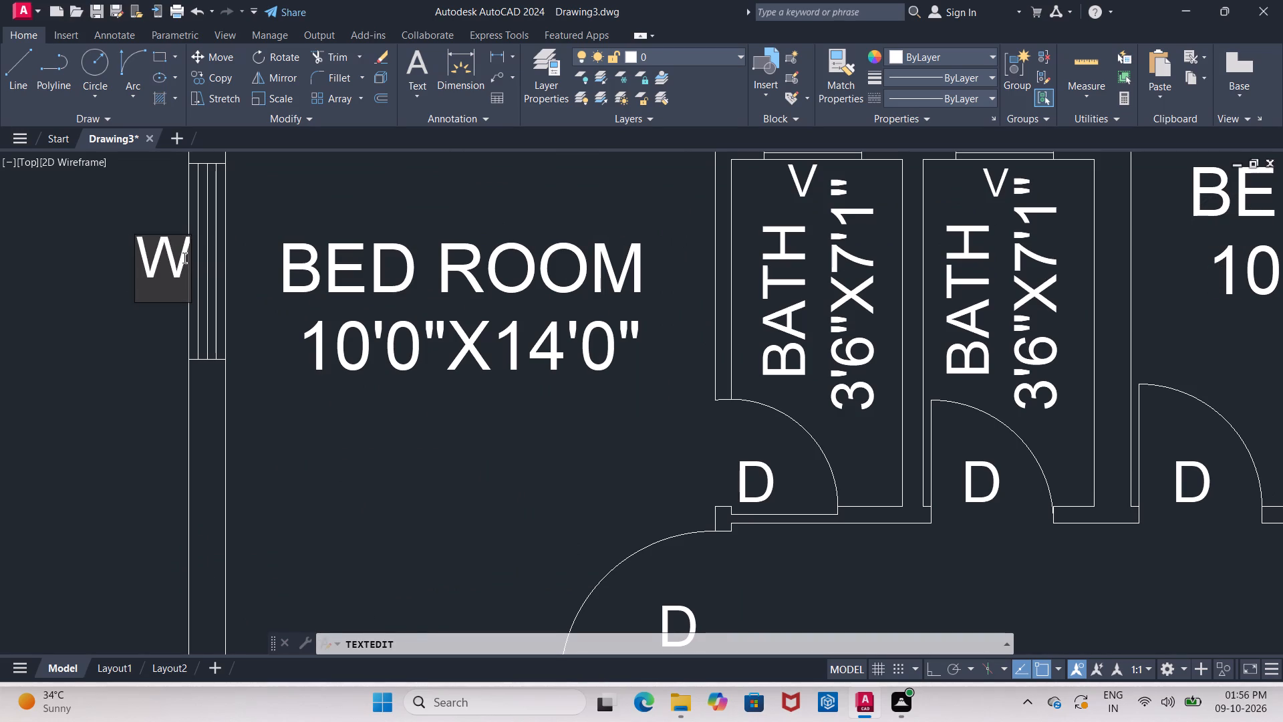
click(275, 199)
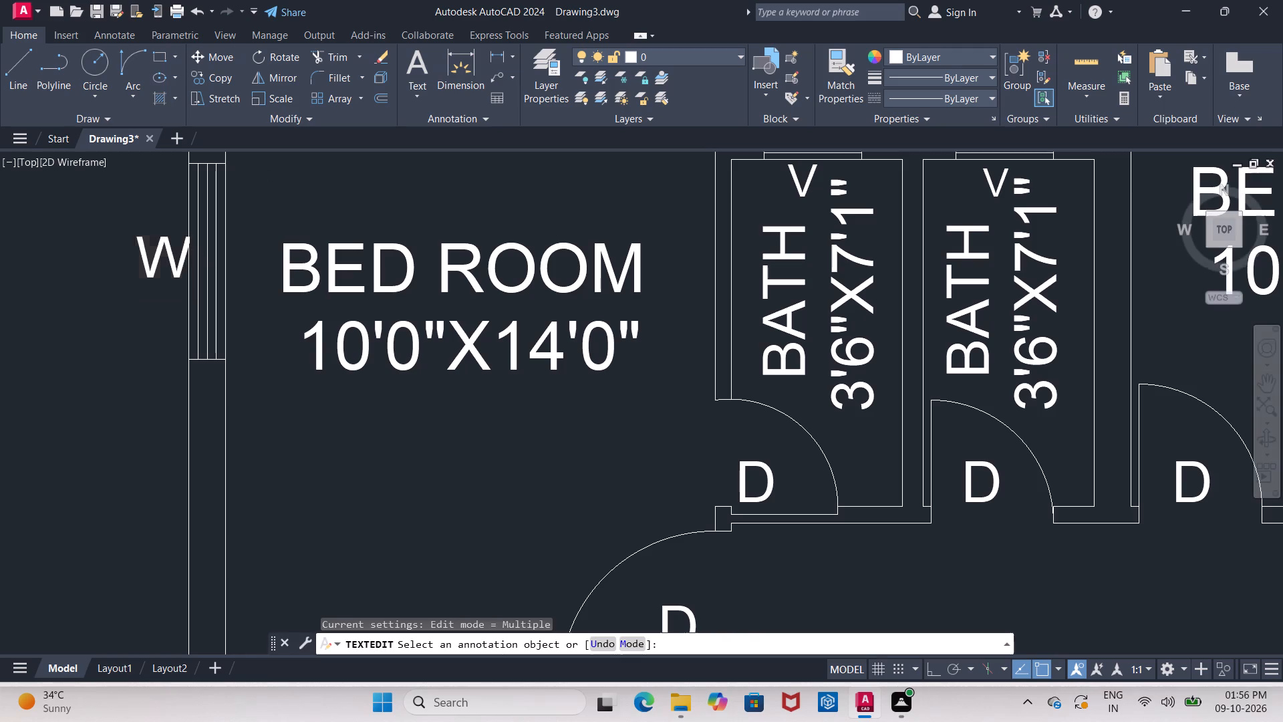
scroll(276, 199, down, 1)
middle_click(276, 199)
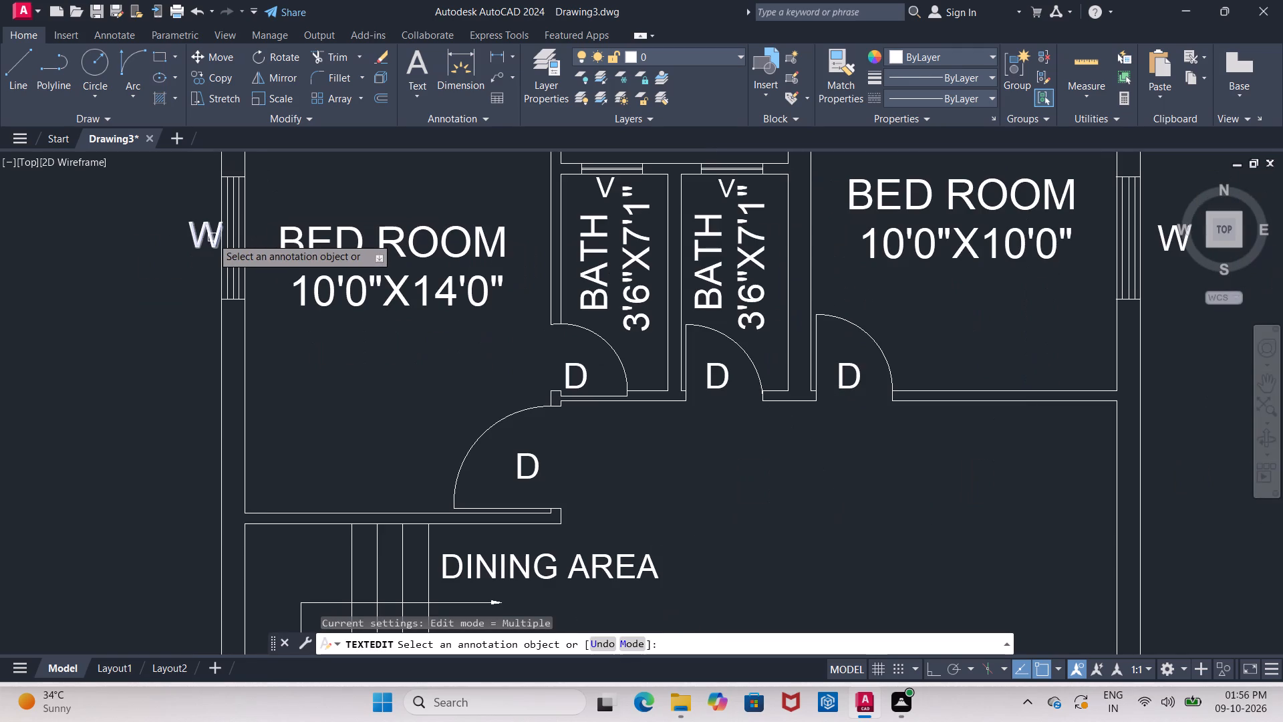
click(212, 237)
key(Escape)
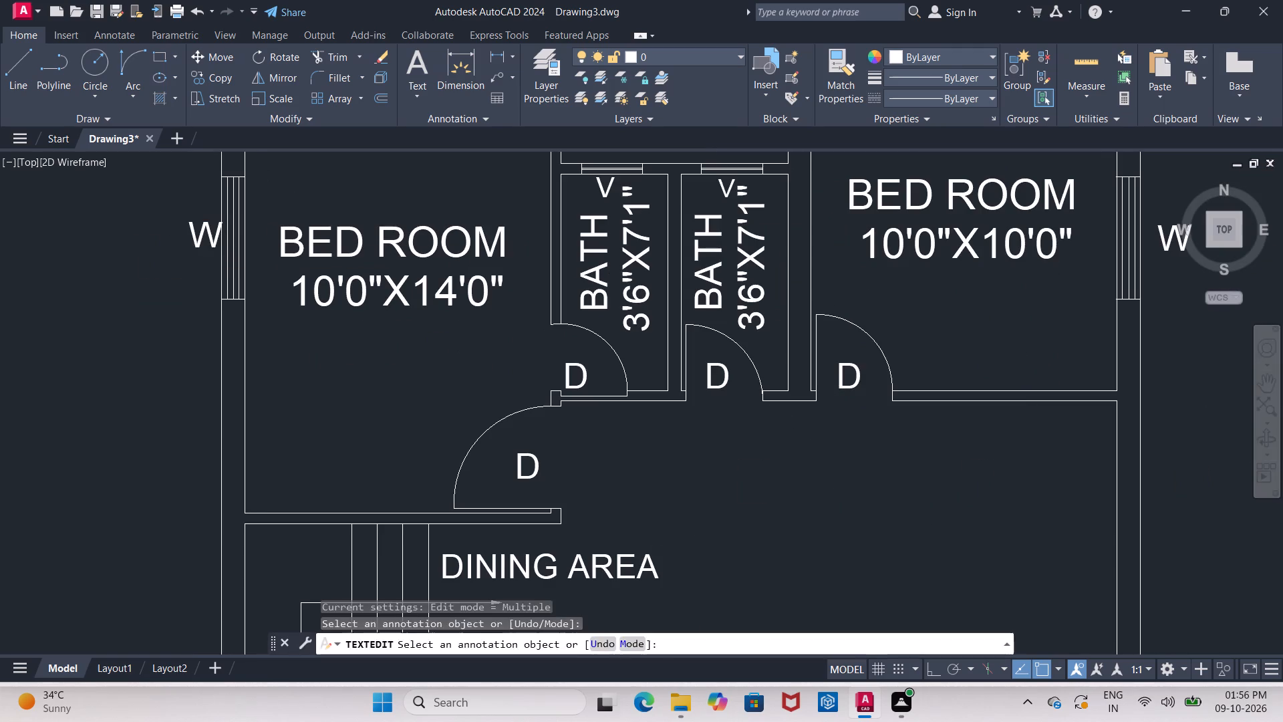
key(Escape)
Move that W label slightly outward so it stands clear of the bedroom's outer wall.
click(194, 233)
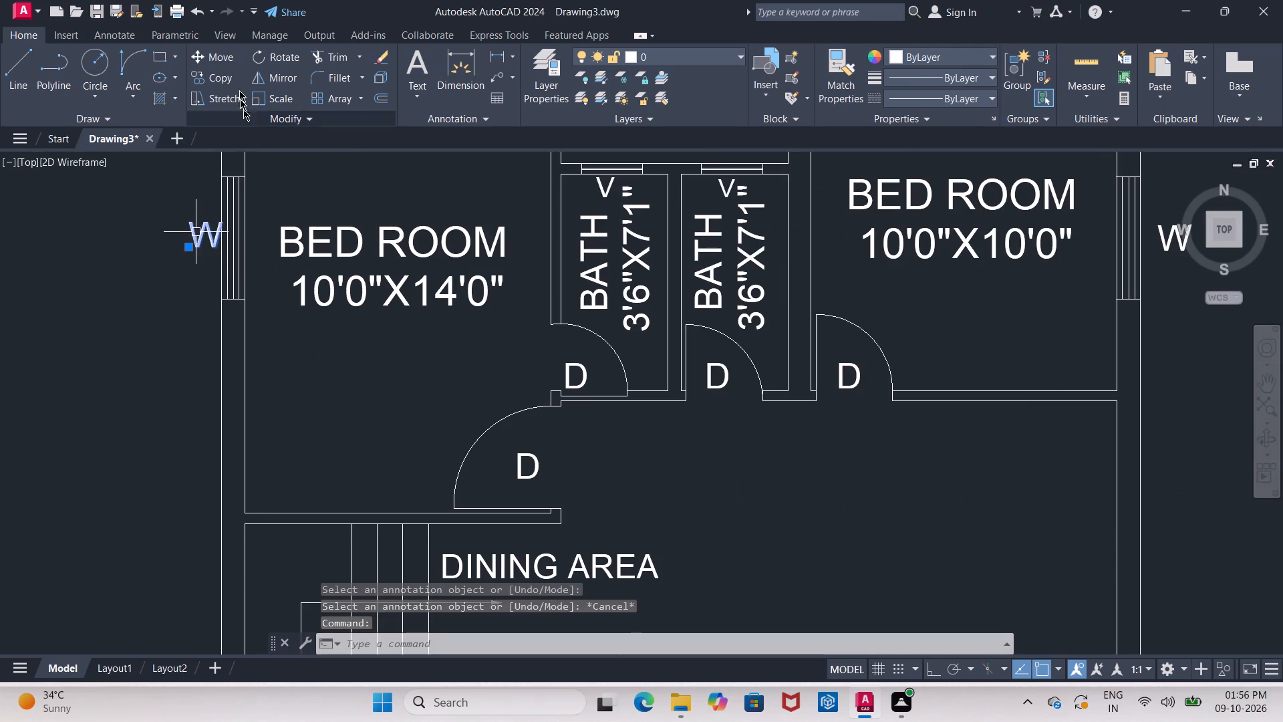
click(225, 63)
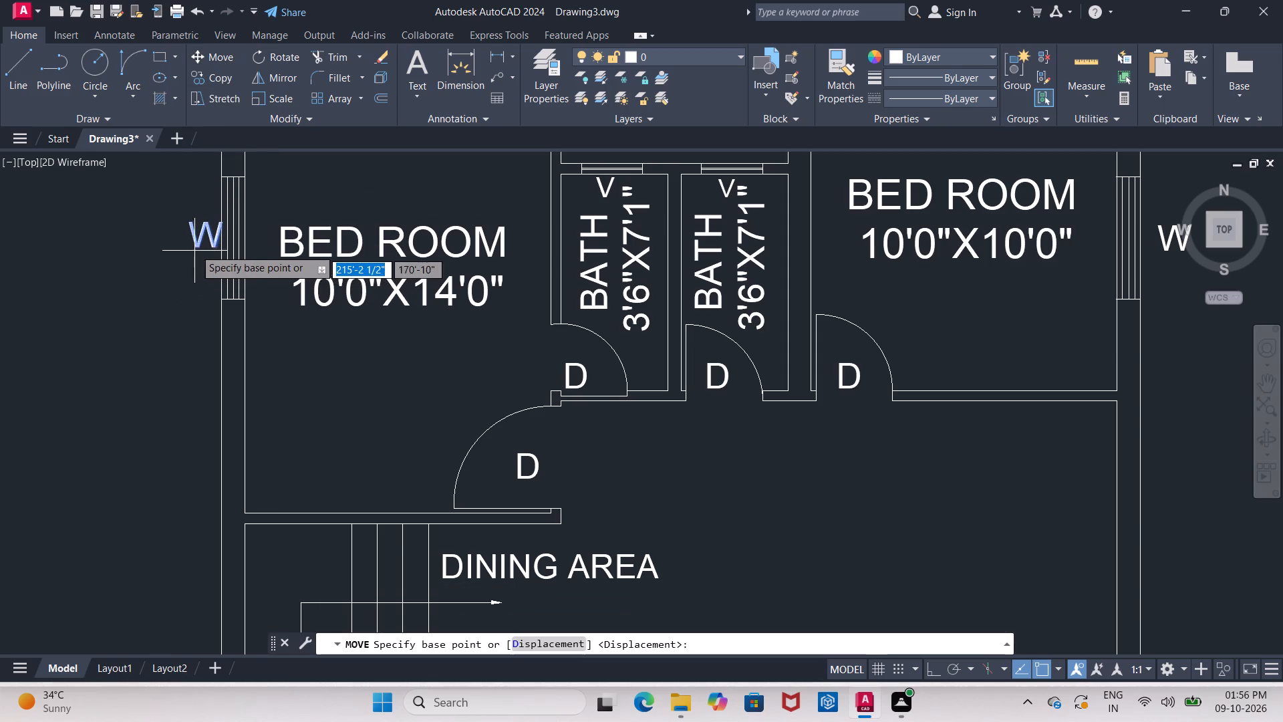
click(205, 235)
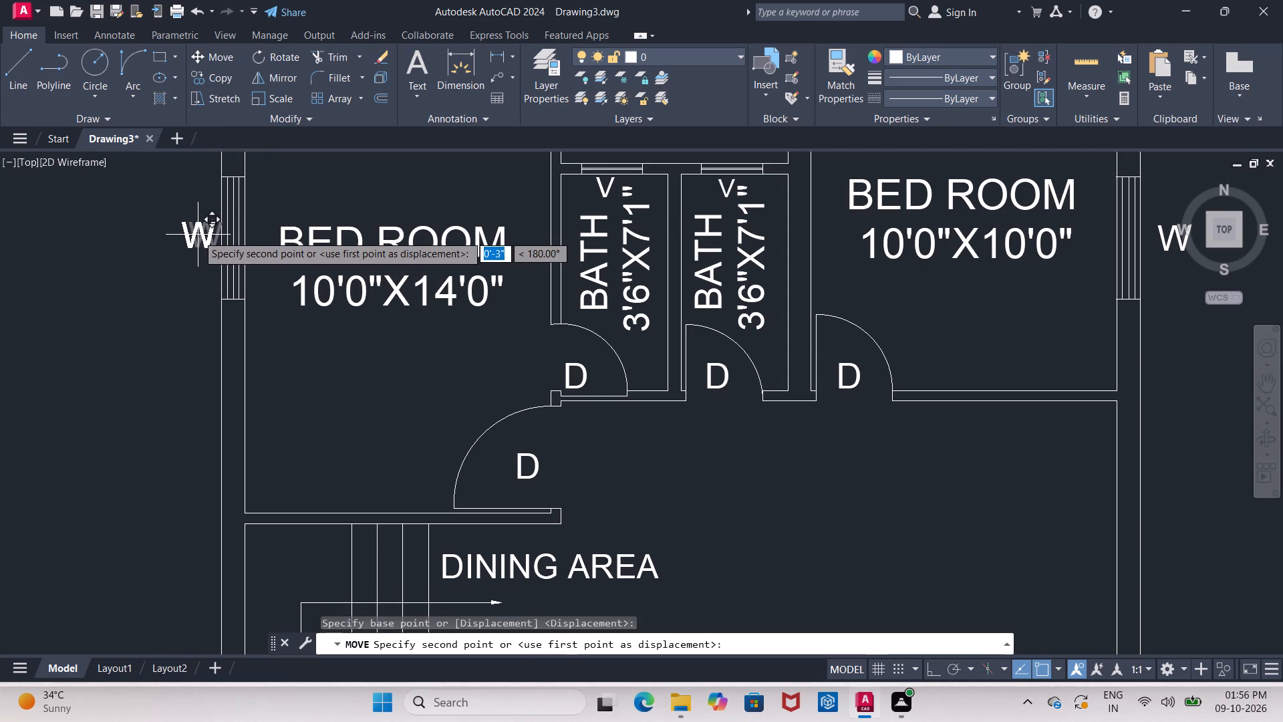
click(193, 234)
Move the D label outside the side window of the bedroom beside the kitchen slightly away from the outer wall.
scroll(196, 233, down, 2)
middle_drag(196, 233, 229, 154)
middle_drag(236, 366, 245, 272)
scroll(237, 358, up, 3)
middle_drag(237, 338, 224, 246)
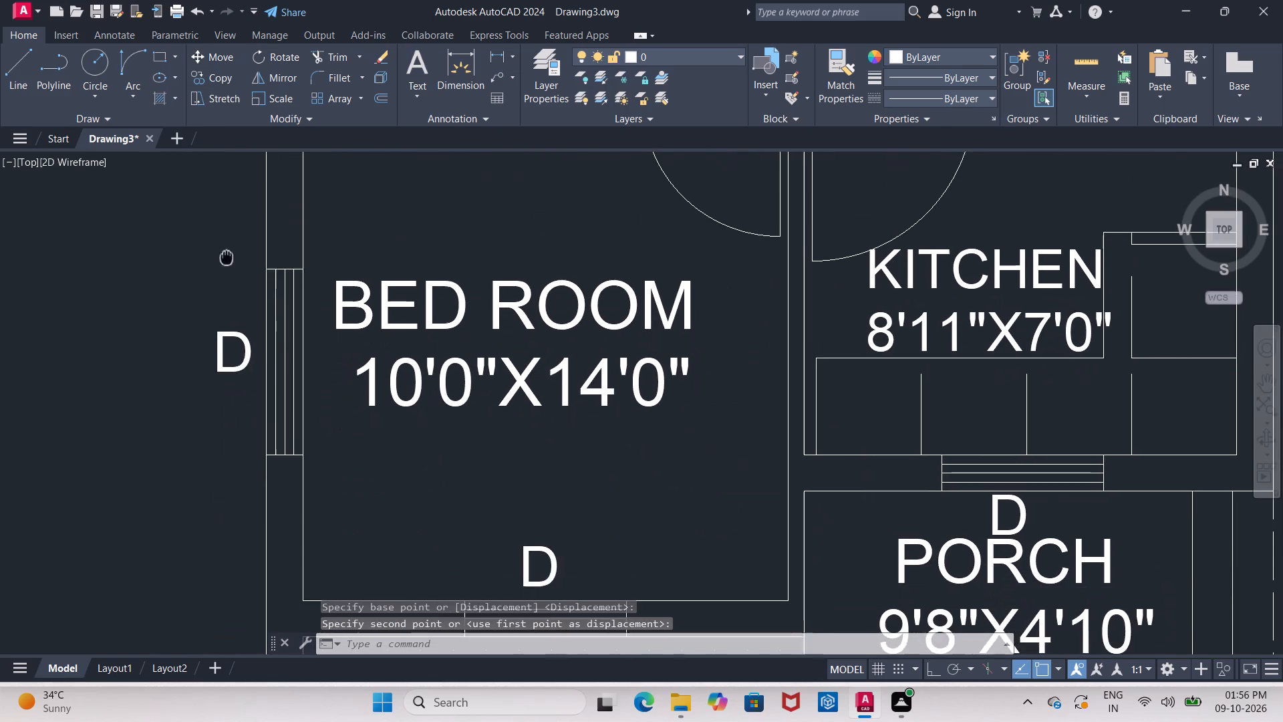
middle_drag(224, 246, 222, 241)
click(221, 340)
click(221, 58)
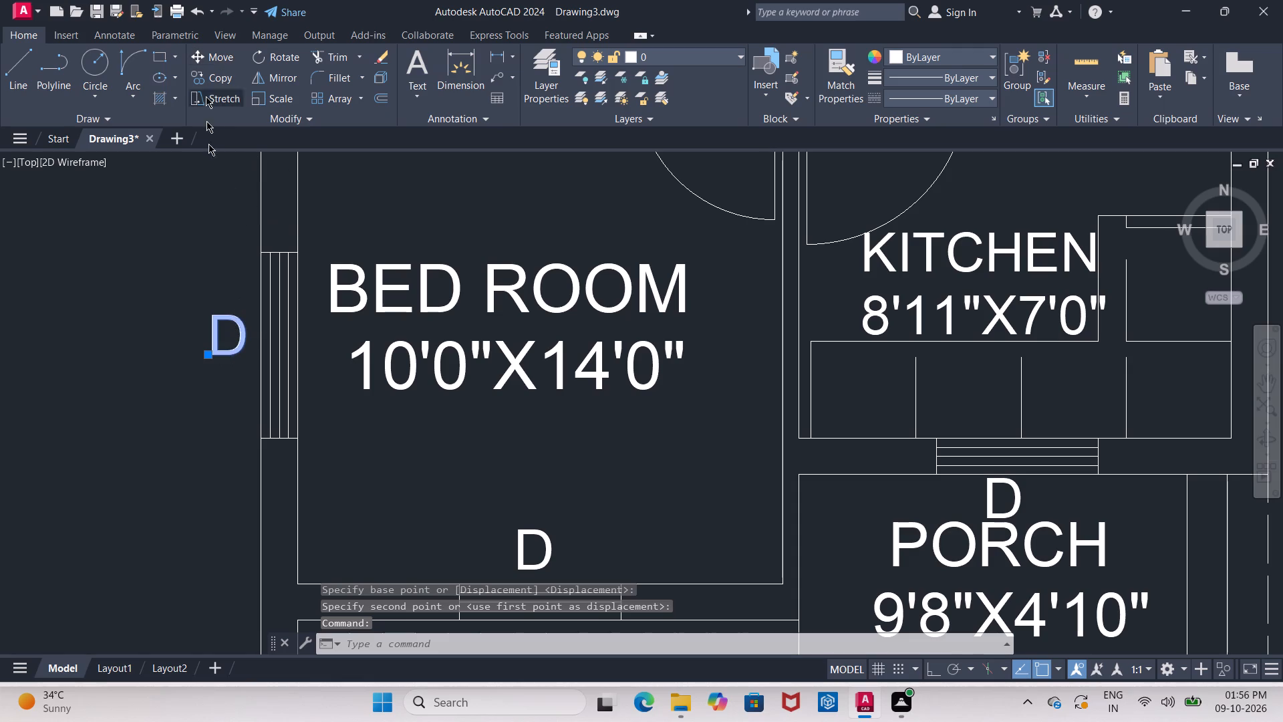
click(219, 344)
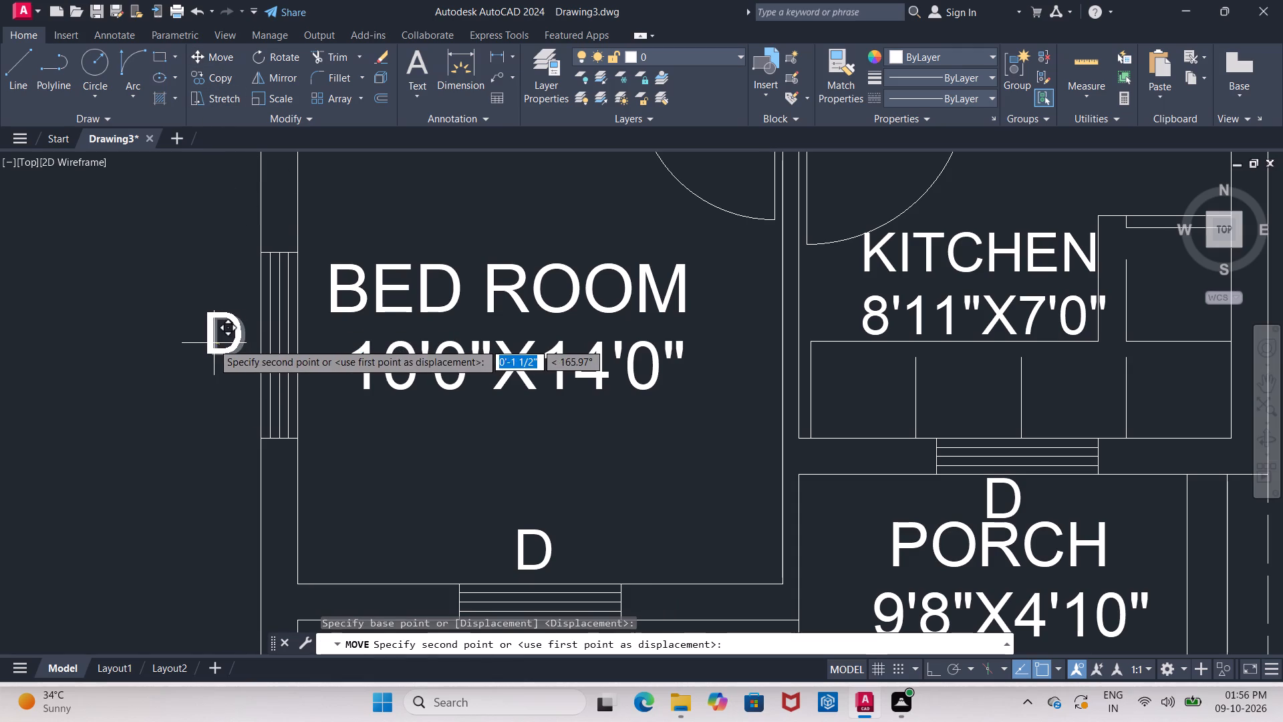
click(210, 343)
Change the D label outside the side window of the bedroom beside the kitchen to W.
double_click(221, 319)
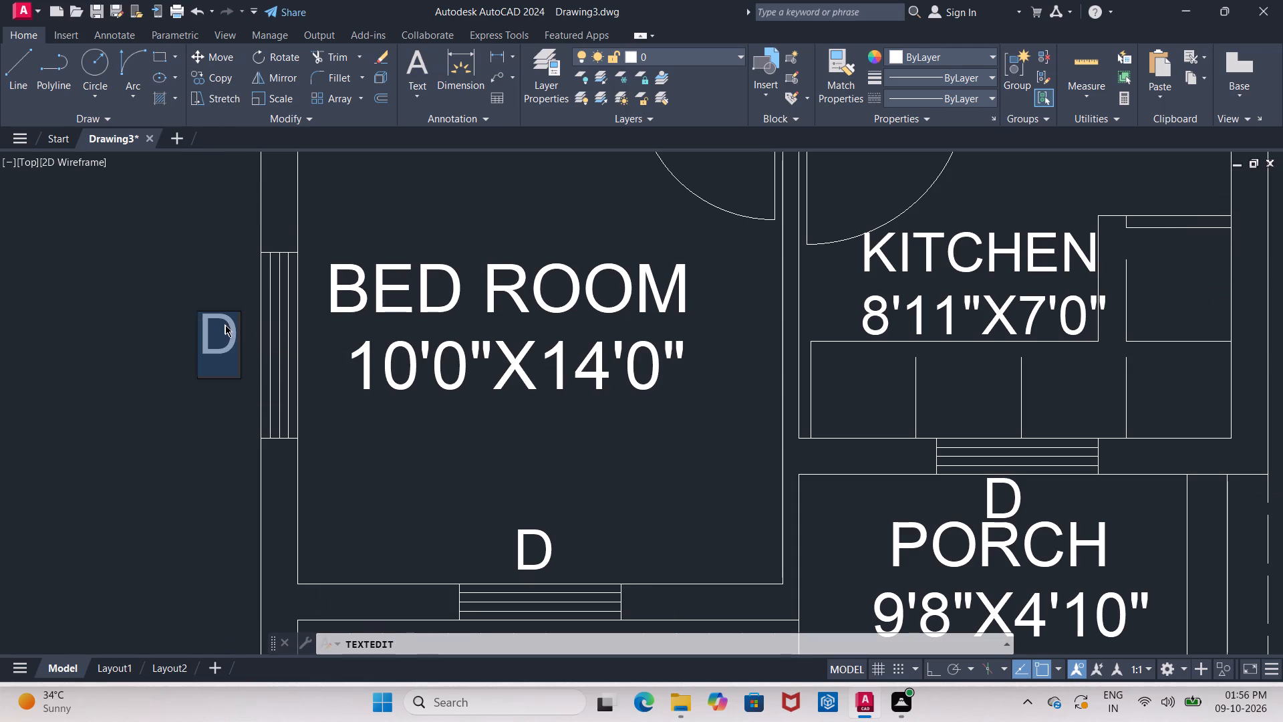
click(231, 333)
key(BackSpace)
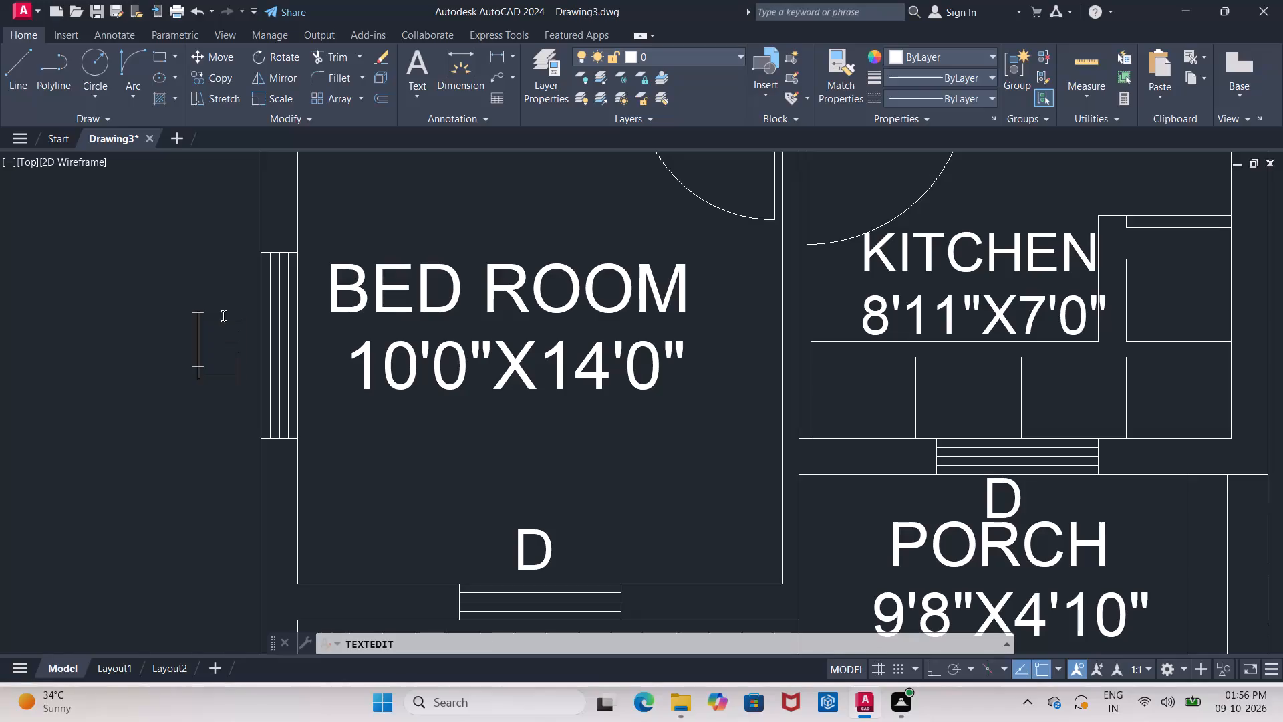
key(w)
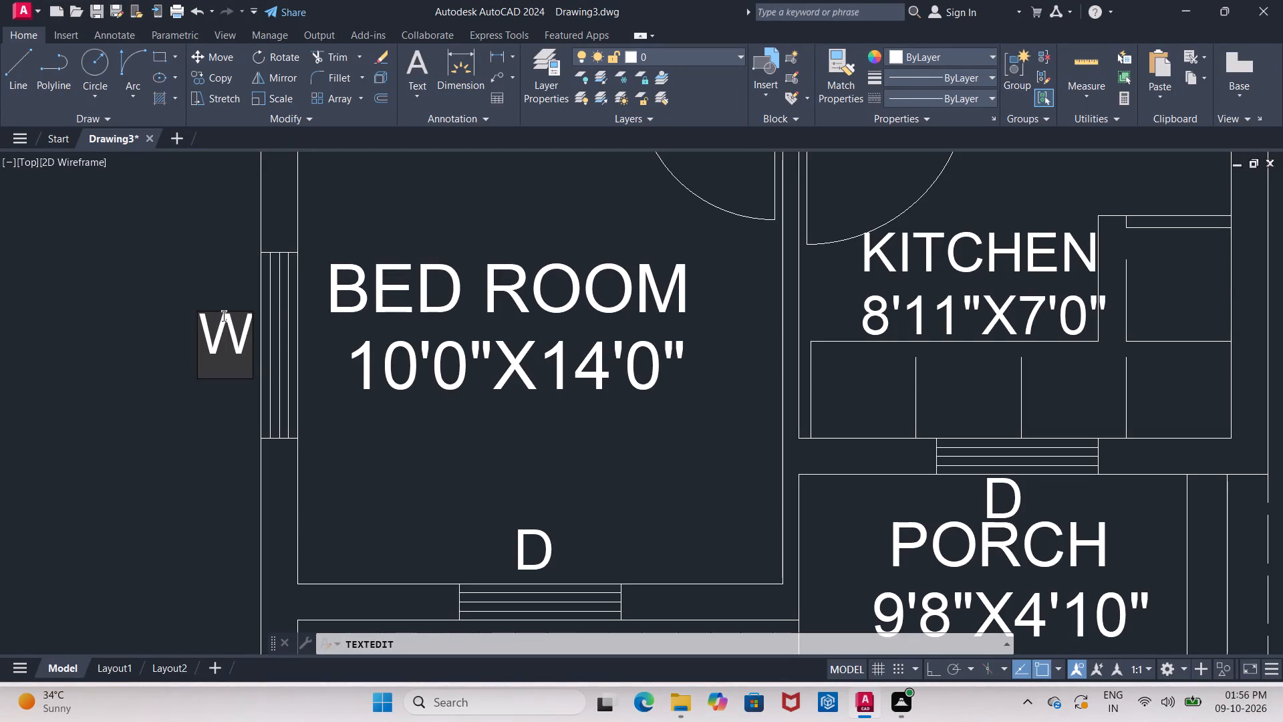
click(543, 465)
Change the D label above the front window of the bedroom beside the kitchen to W.
middle_drag(539, 463, 423, 275)
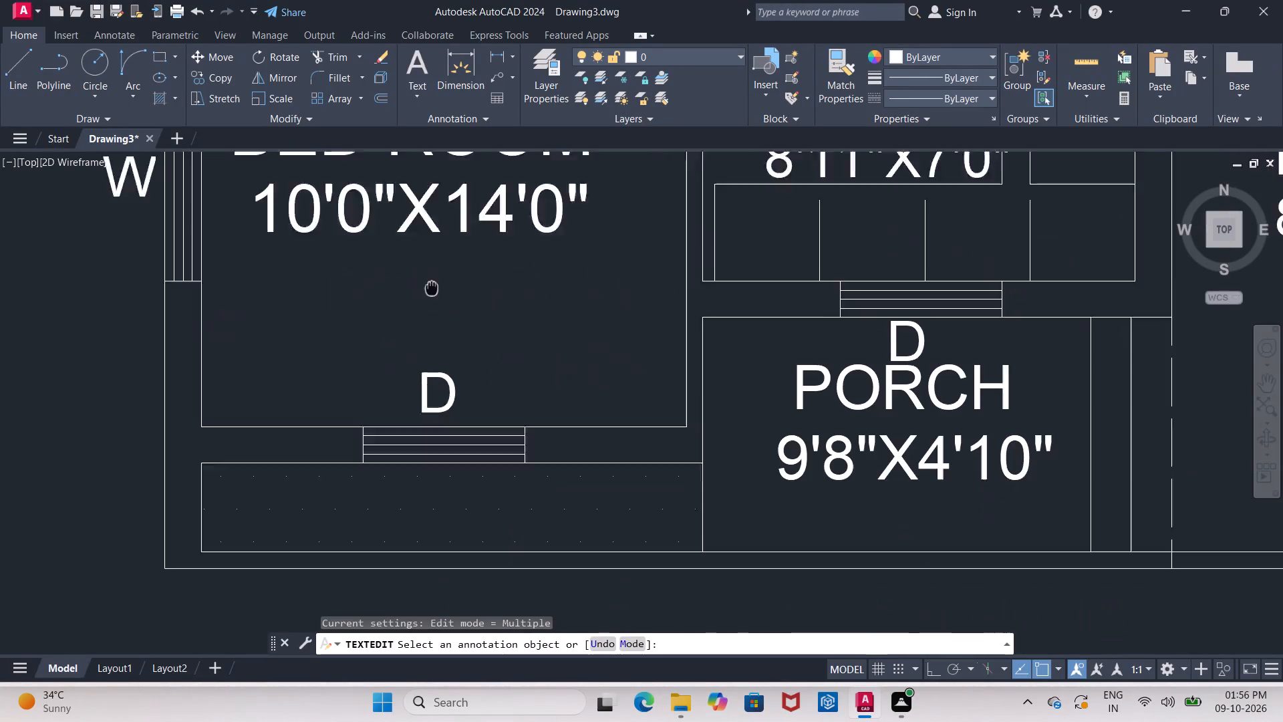
middle_drag(423, 275, 418, 268)
click(401, 344)
click(401, 344)
click(401, 344)
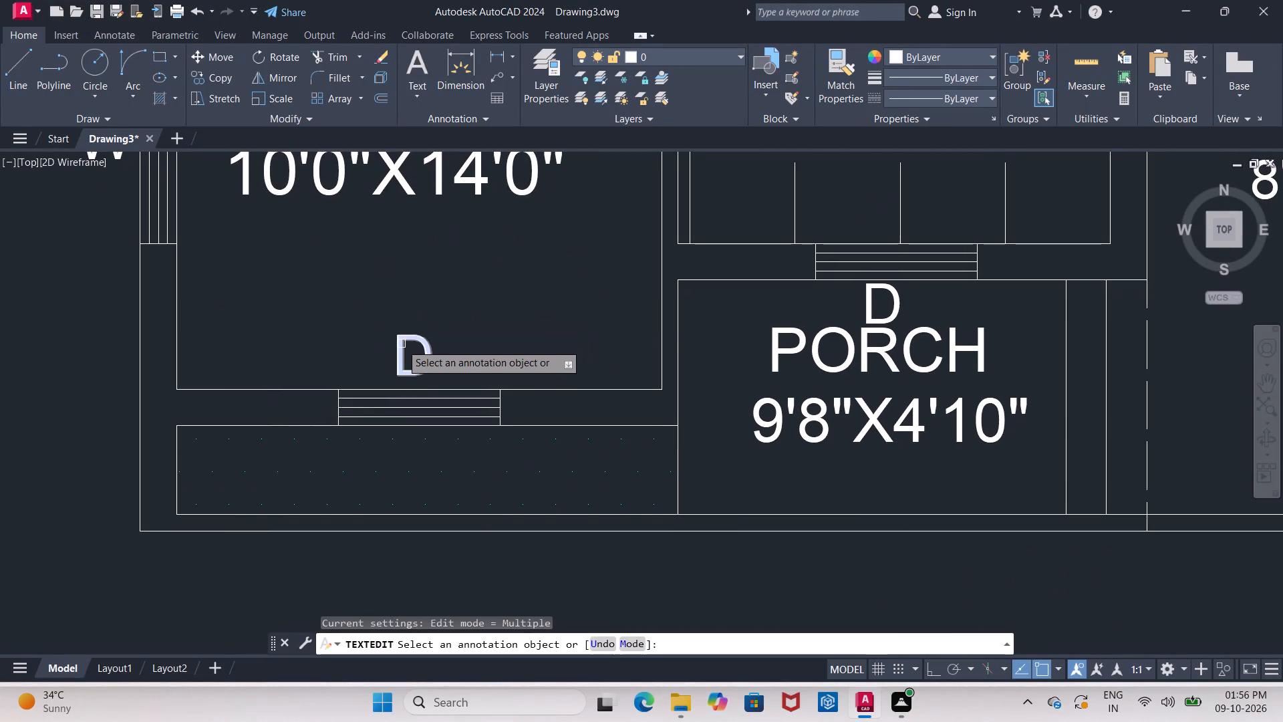
click(422, 360)
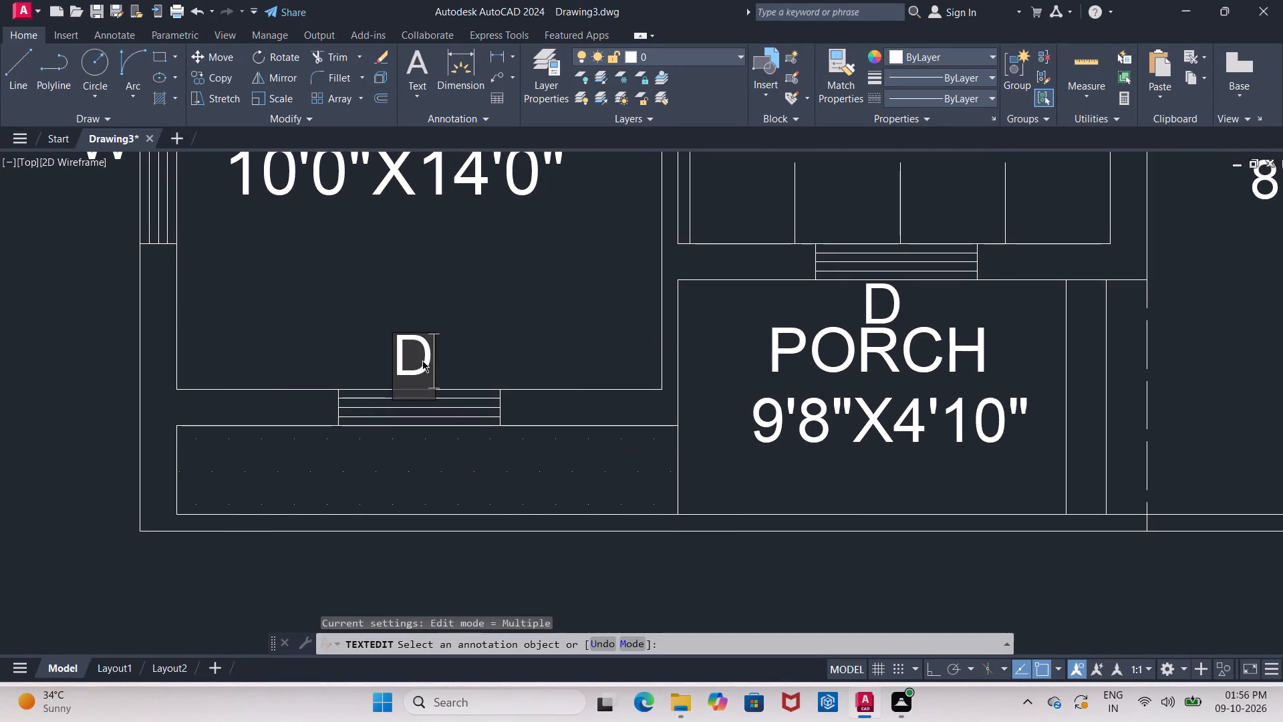
key(BackSpace)
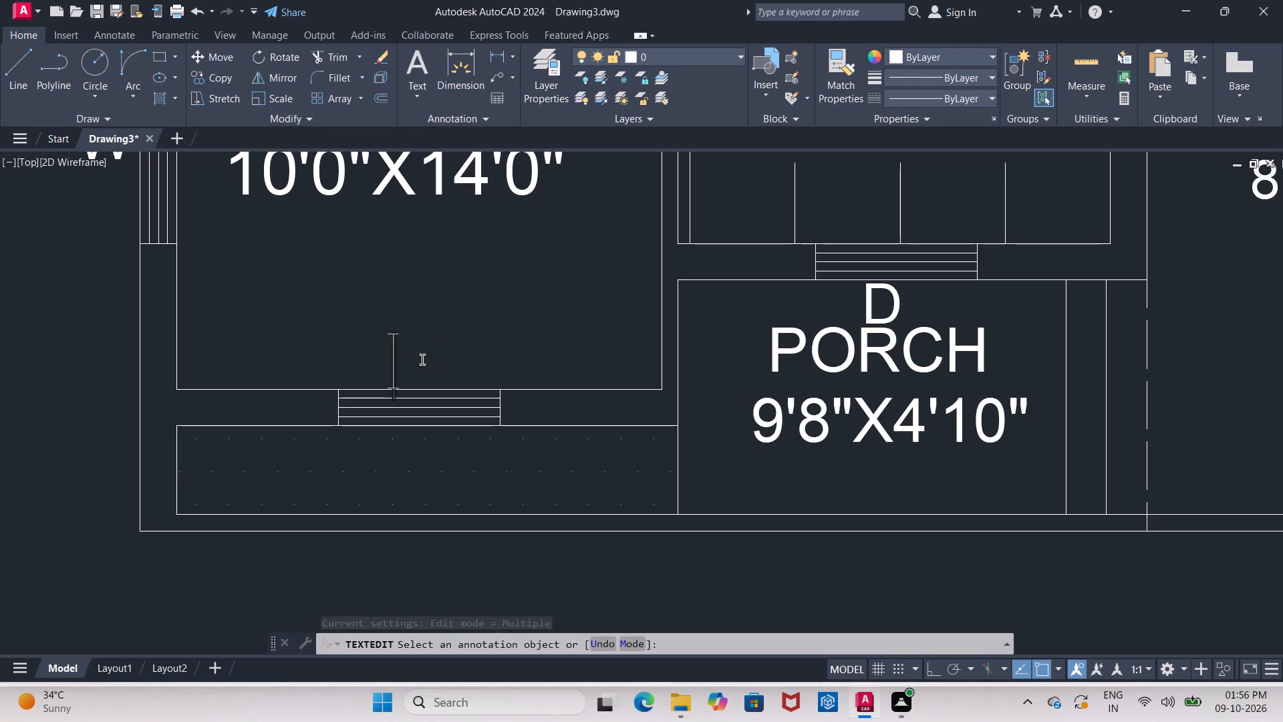
key(w)
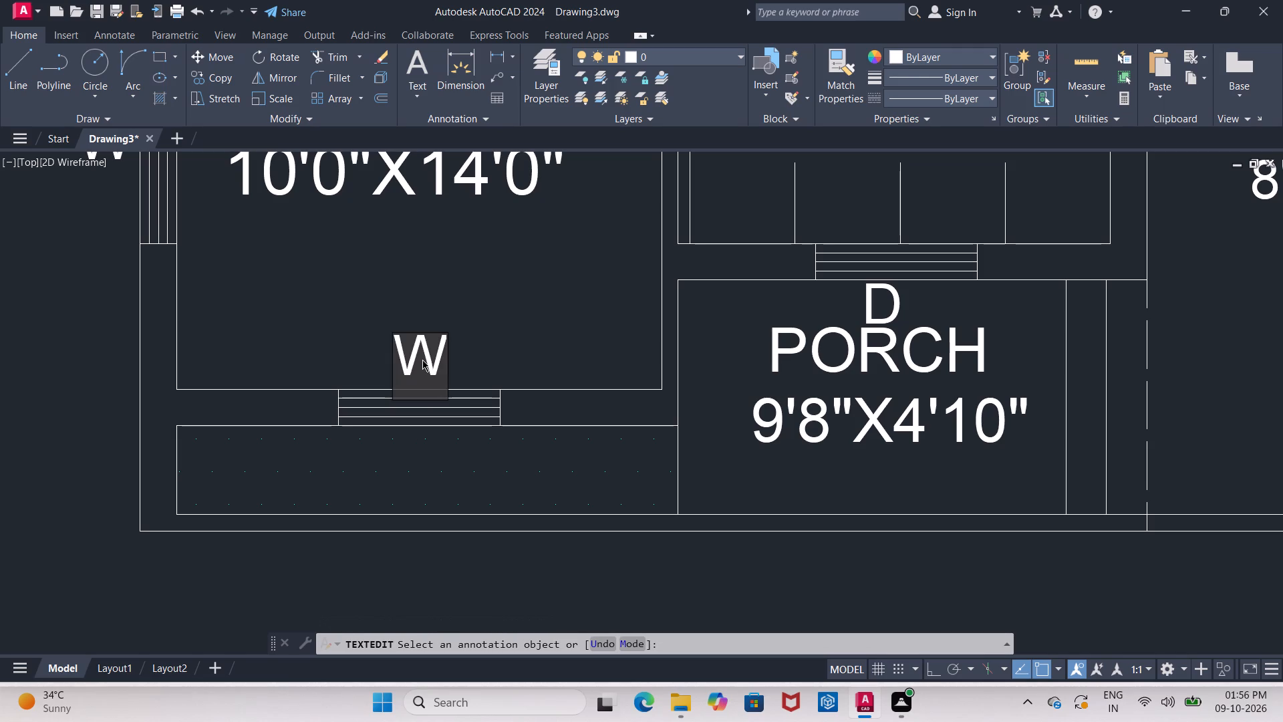
Change the D label at the kitchen window above the PORCH text to W and finish text editing.
middle_drag(494, 345, 345, 273)
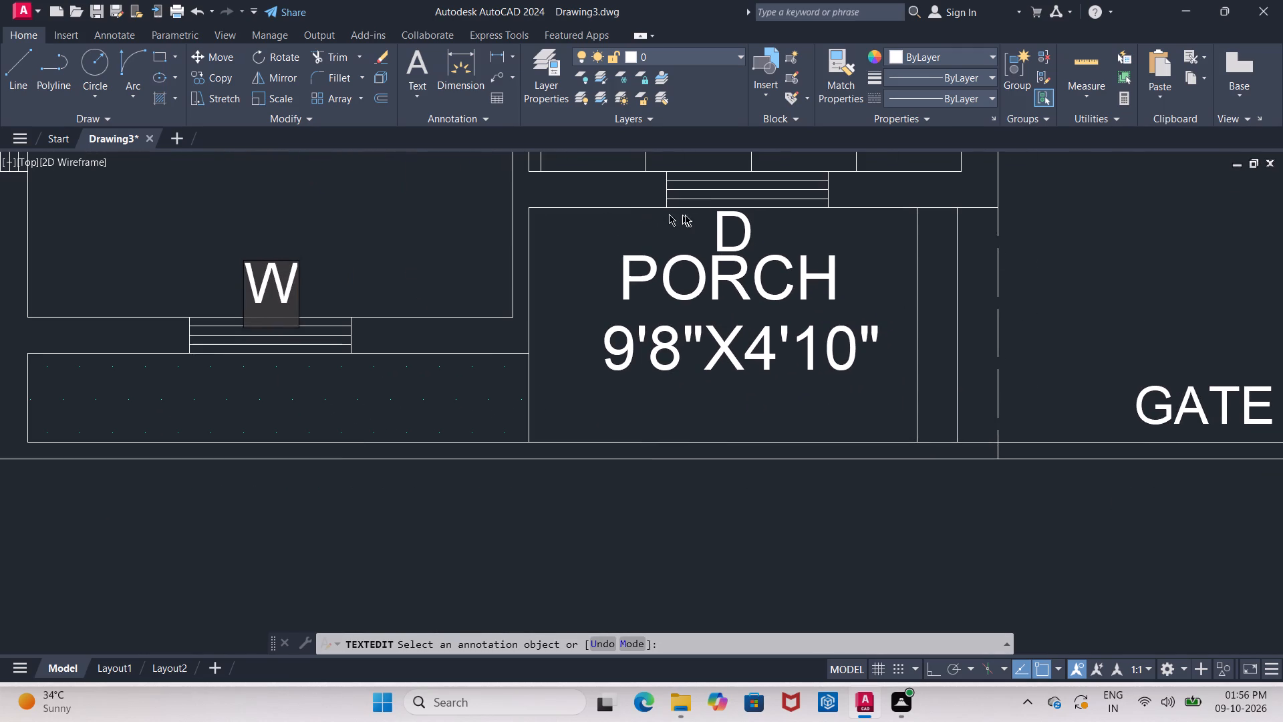
click(731, 229)
double_click(731, 229)
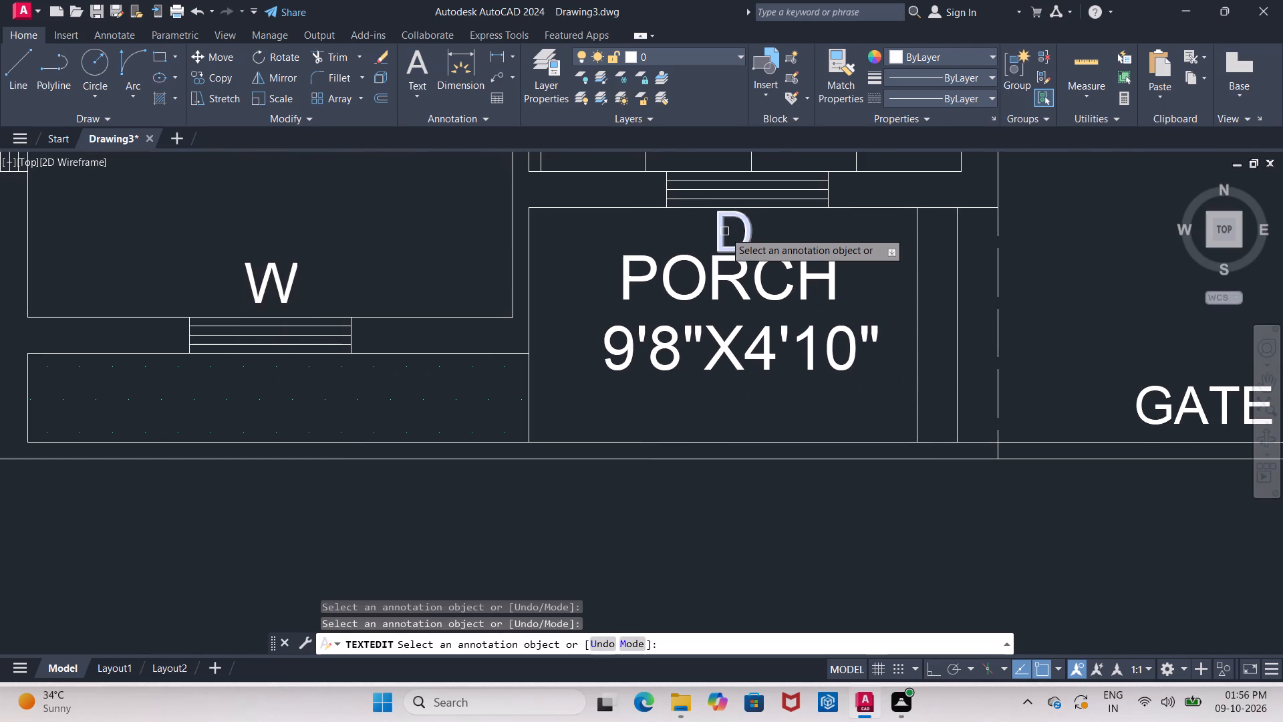
double_click(724, 231)
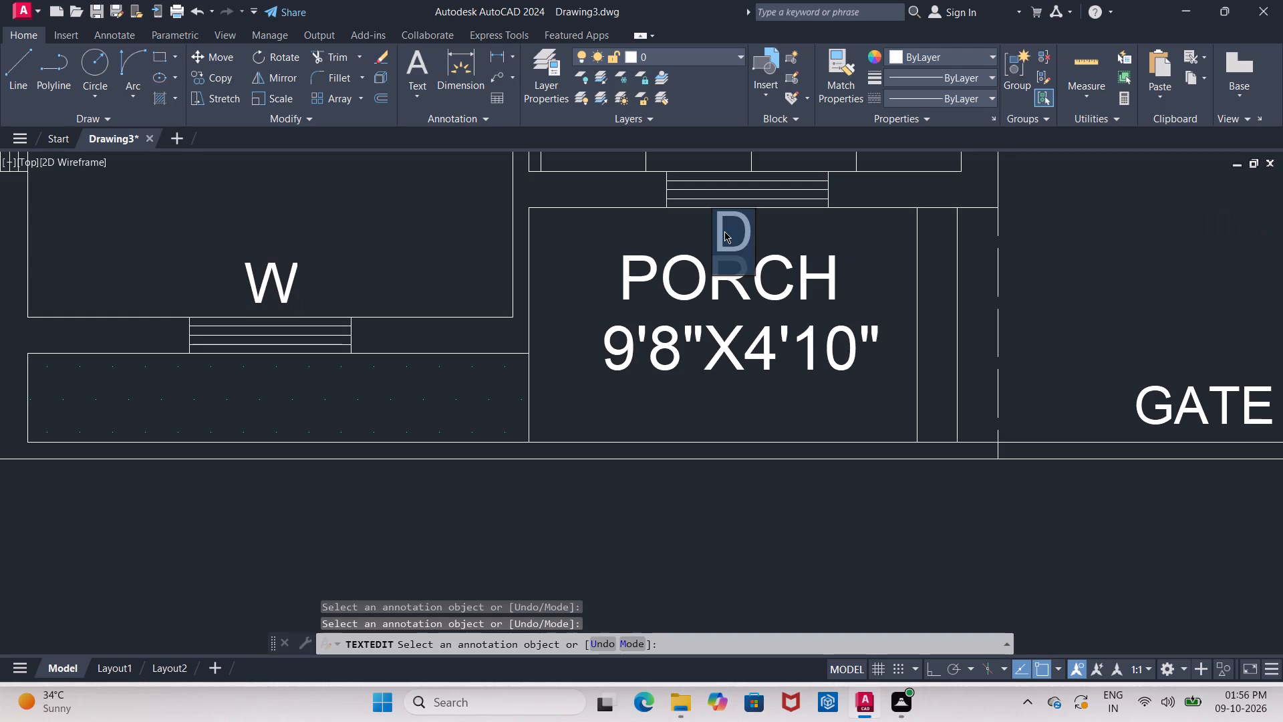
click(724, 231)
click(752, 234)
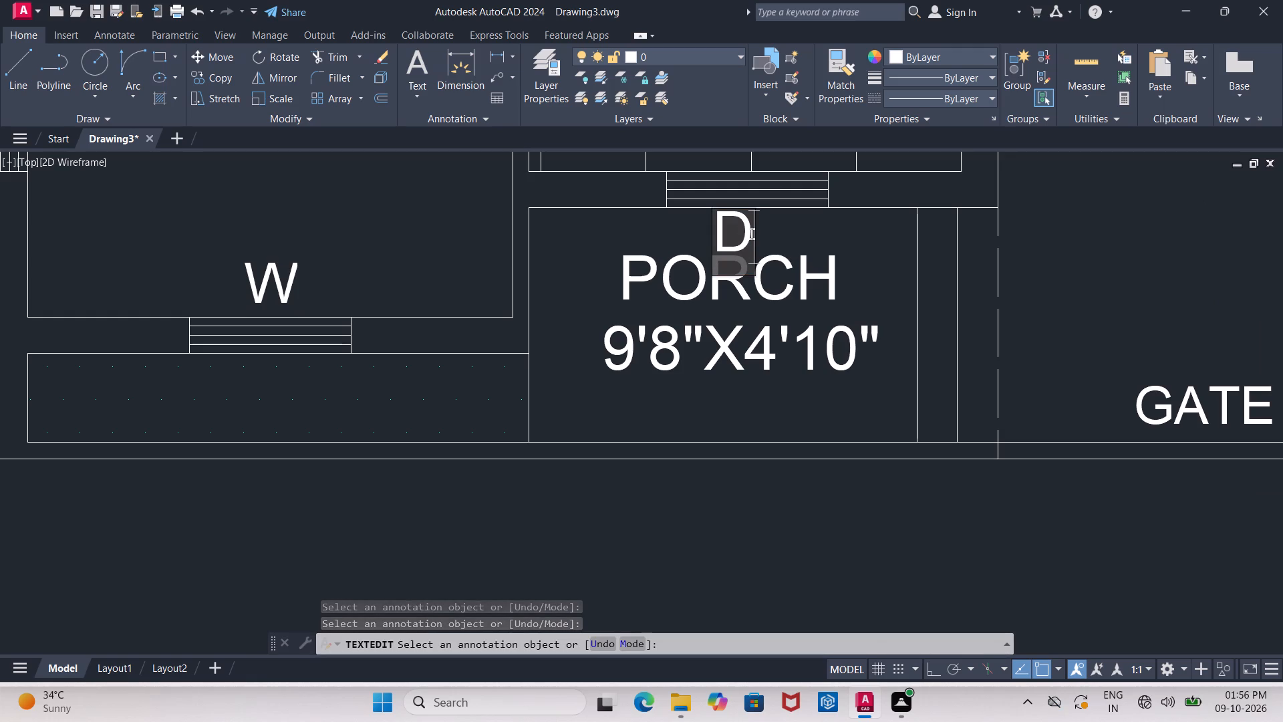
key(BackSpace)
key(w)
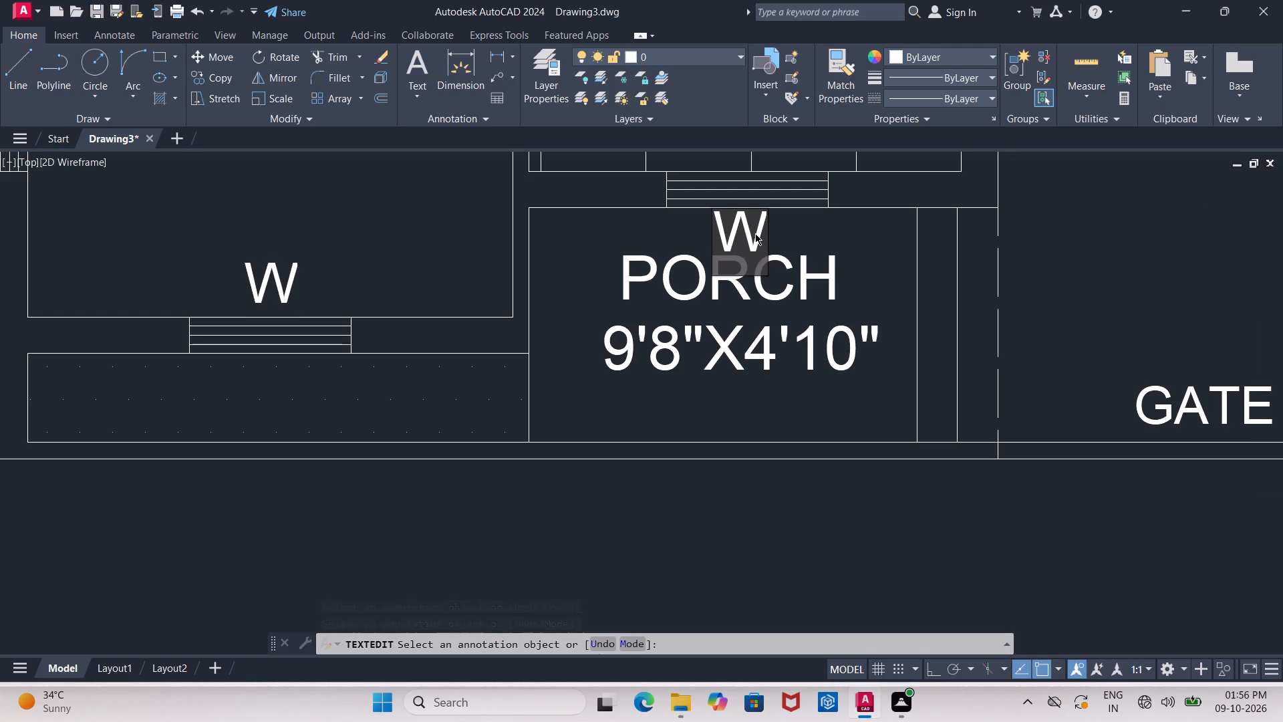
click(555, 310)
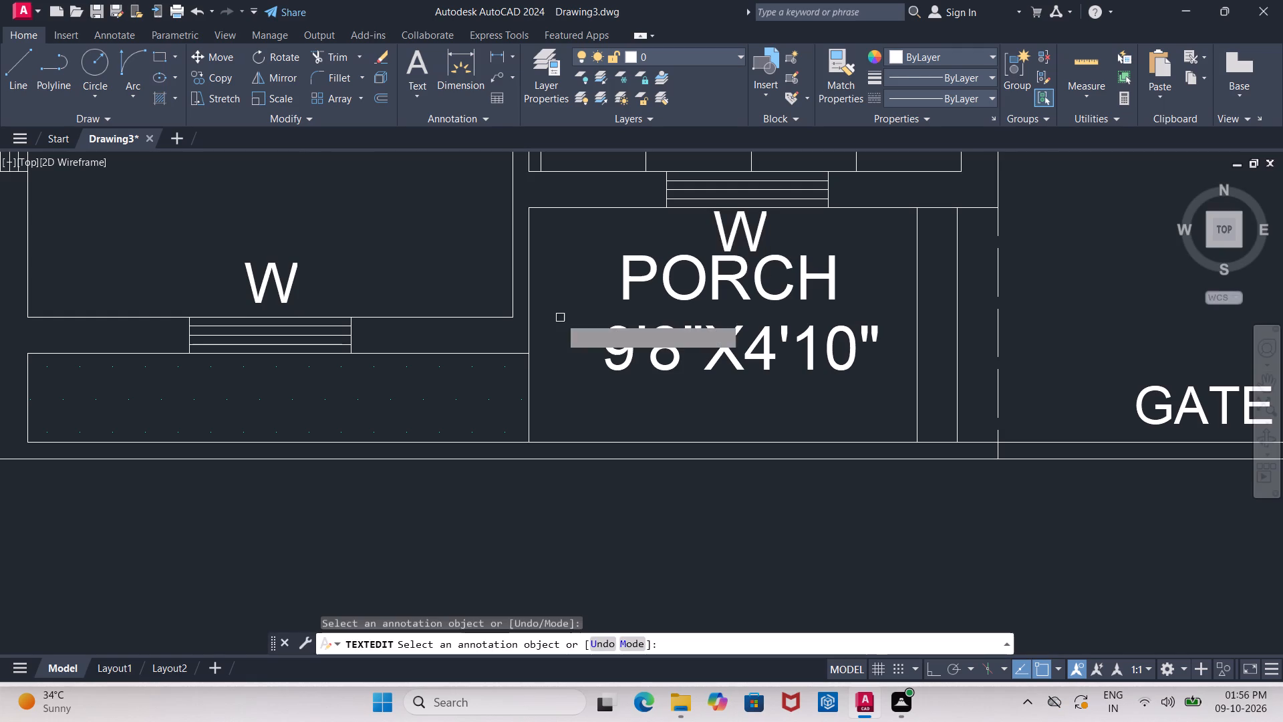
scroll(561, 318, down, 1)
middle_drag(561, 318, 498, 285)
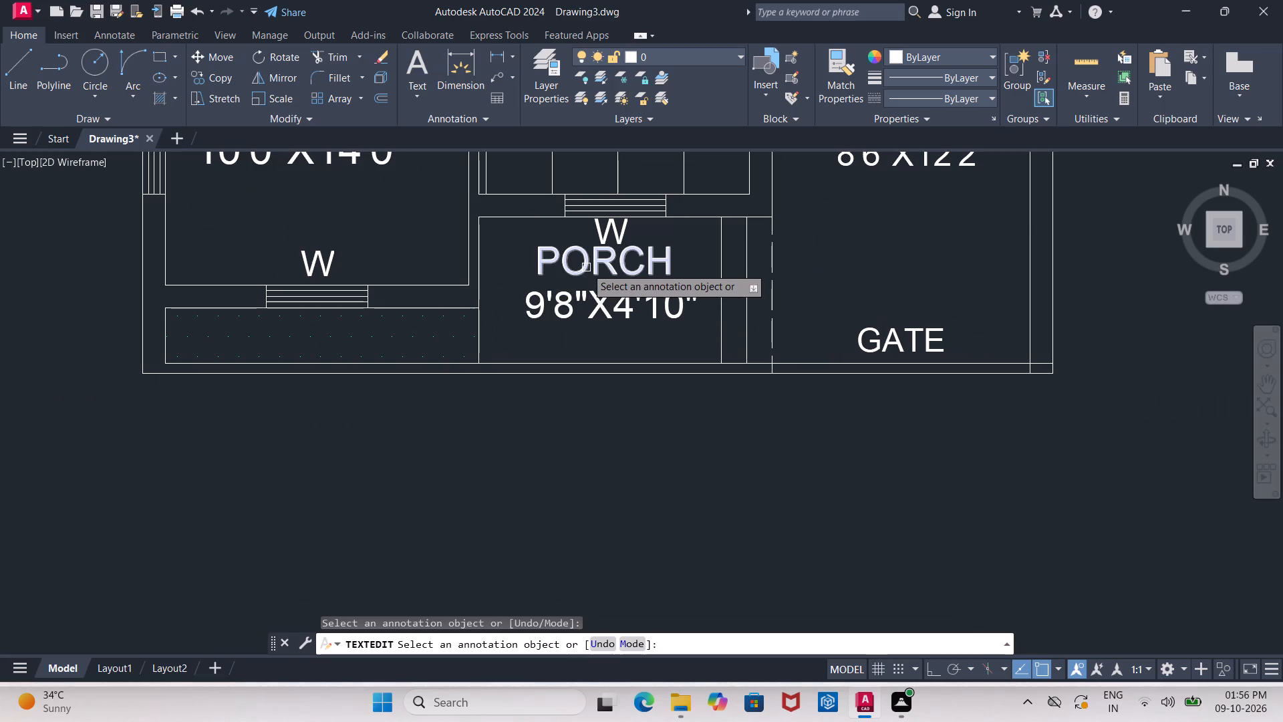
key(Escape)
Move the PORCH label and its 9'8"X4'10" size text down about 9 1/2" to clear the W label.
click(586, 267)
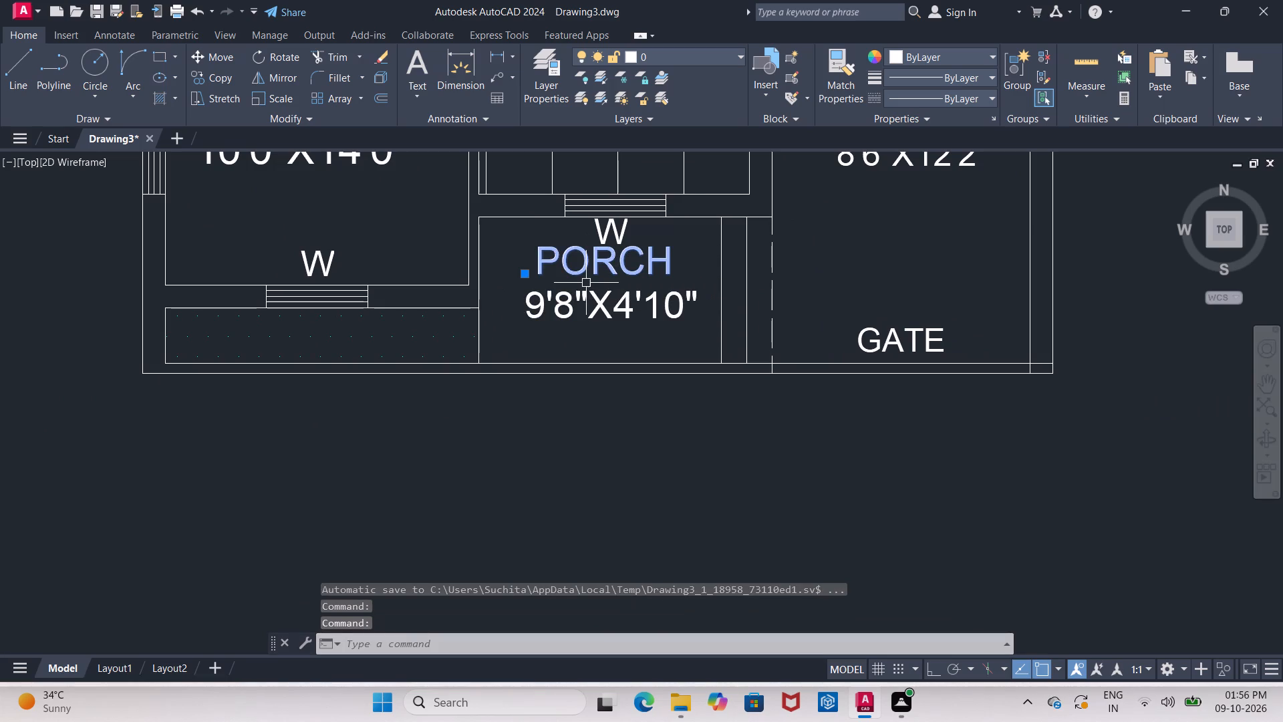
click(587, 310)
click(233, 62)
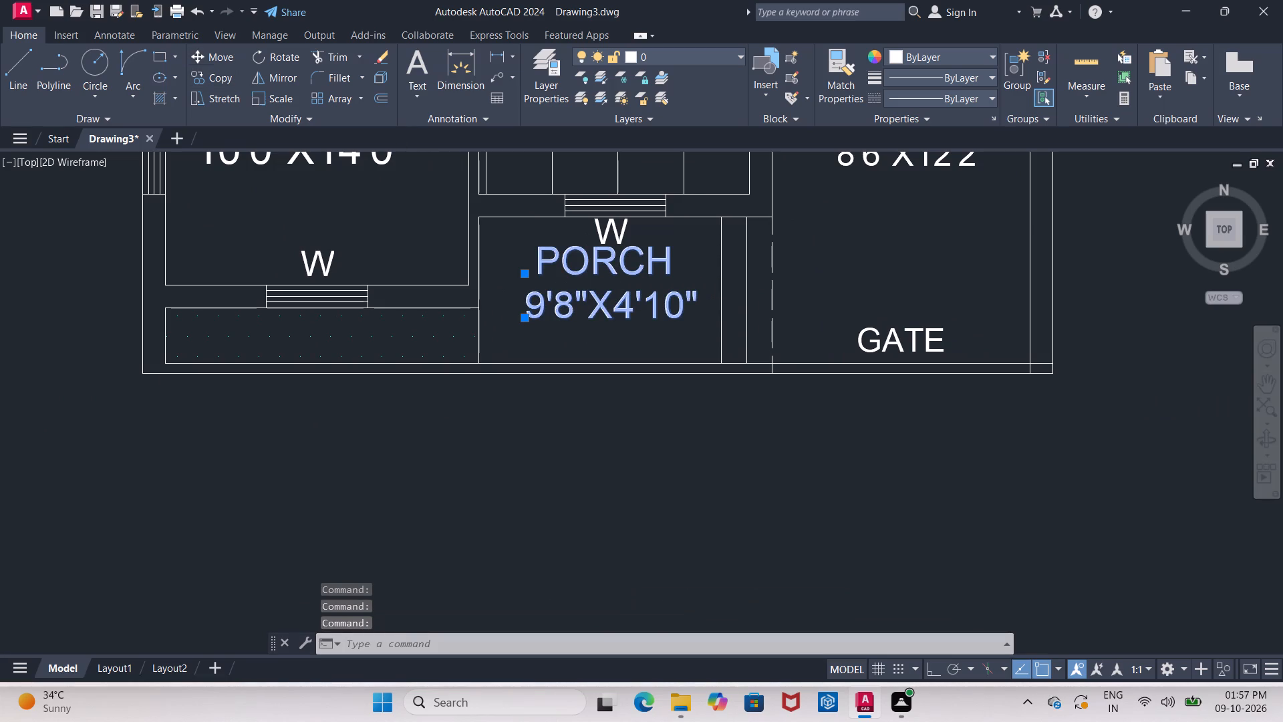
click(612, 268)
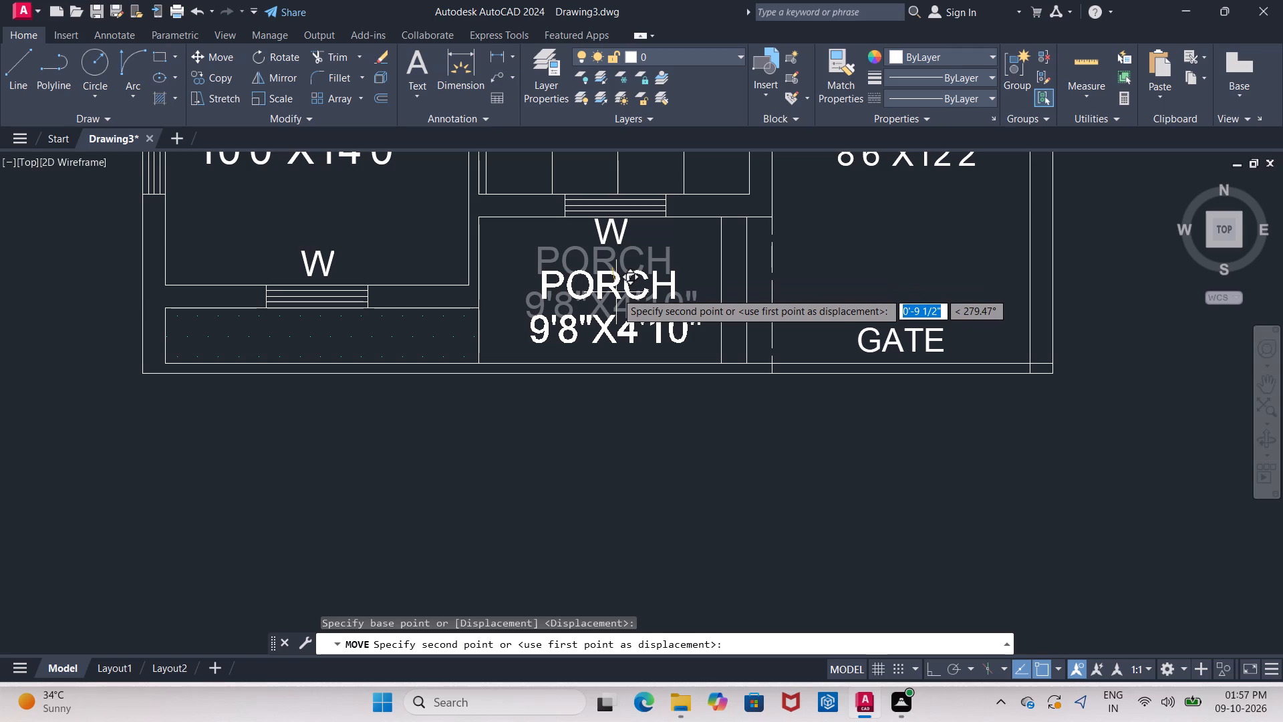
click(616, 292)
scroll(616, 290, down, 1)
middle_drag(613, 290, 543, 344)
scroll(613, 290, down, 1)
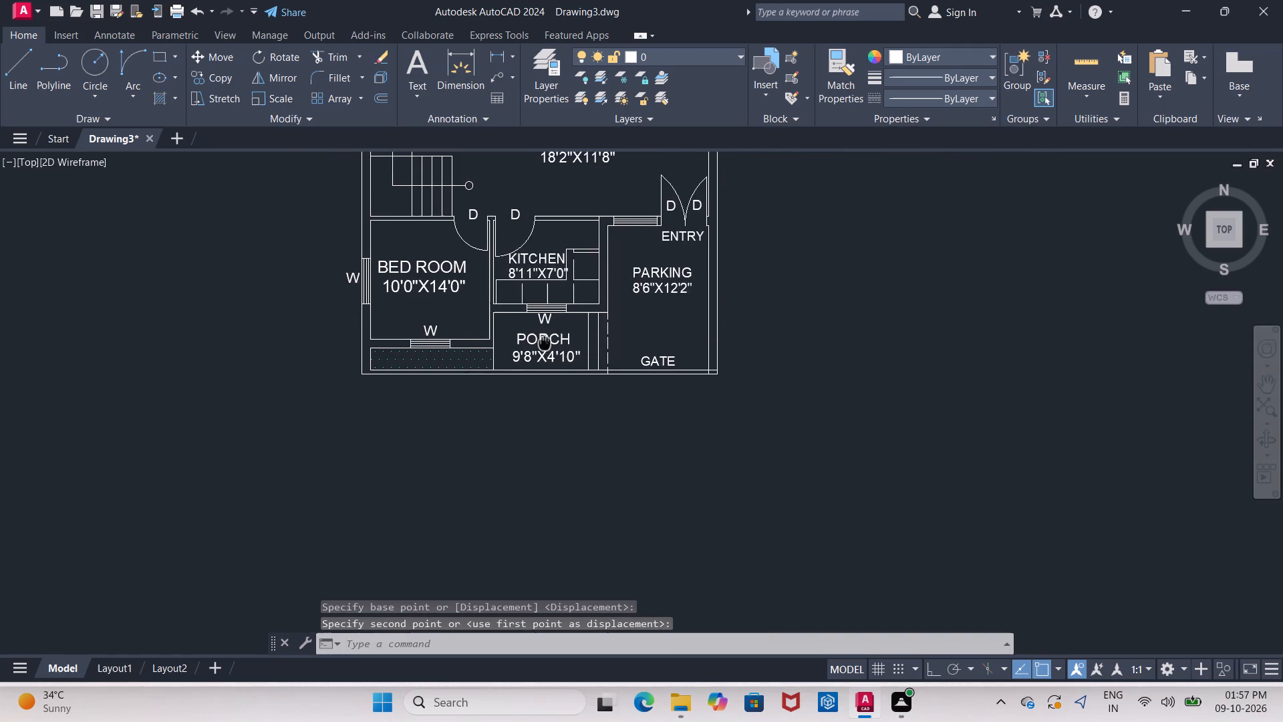
Copy the W label at the kitchen window to just below the window beside the ENTRY label in the parking area.
middle_drag(543, 344, 471, 400)
scroll(471, 400, down, 1)
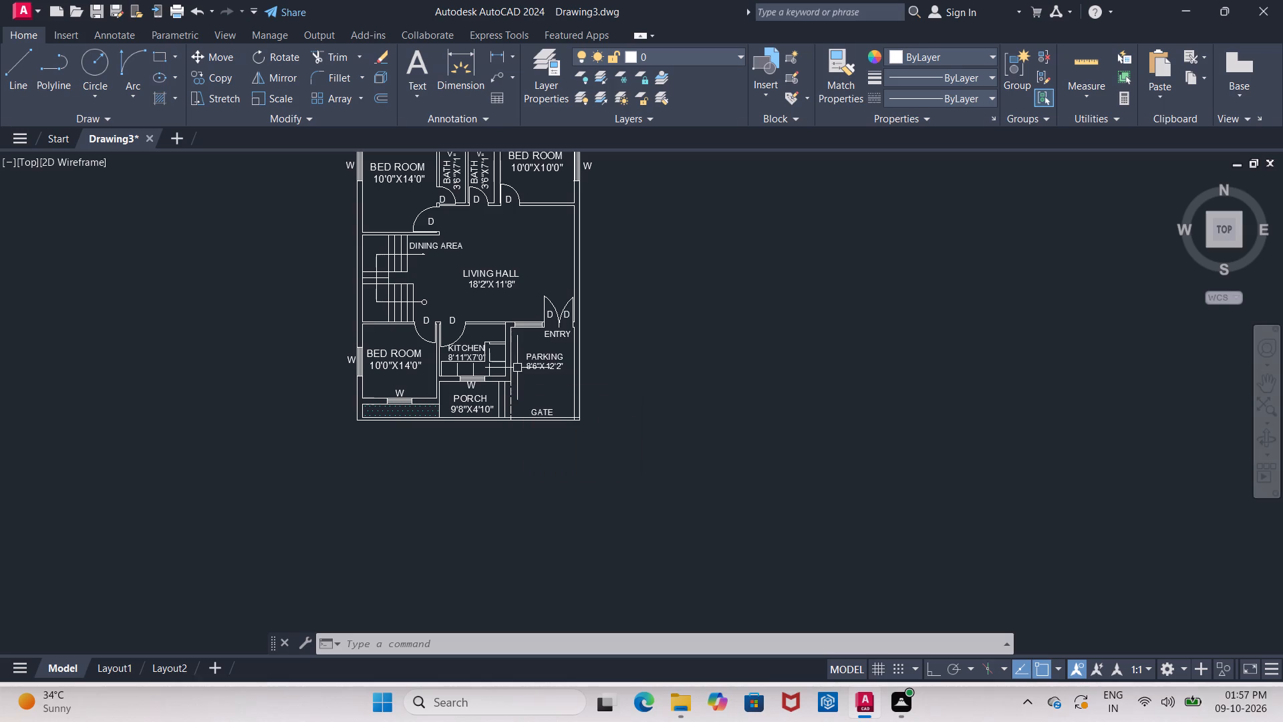
scroll(518, 368, up, 2)
middle_drag(518, 368, 474, 348)
scroll(513, 366, up, 1)
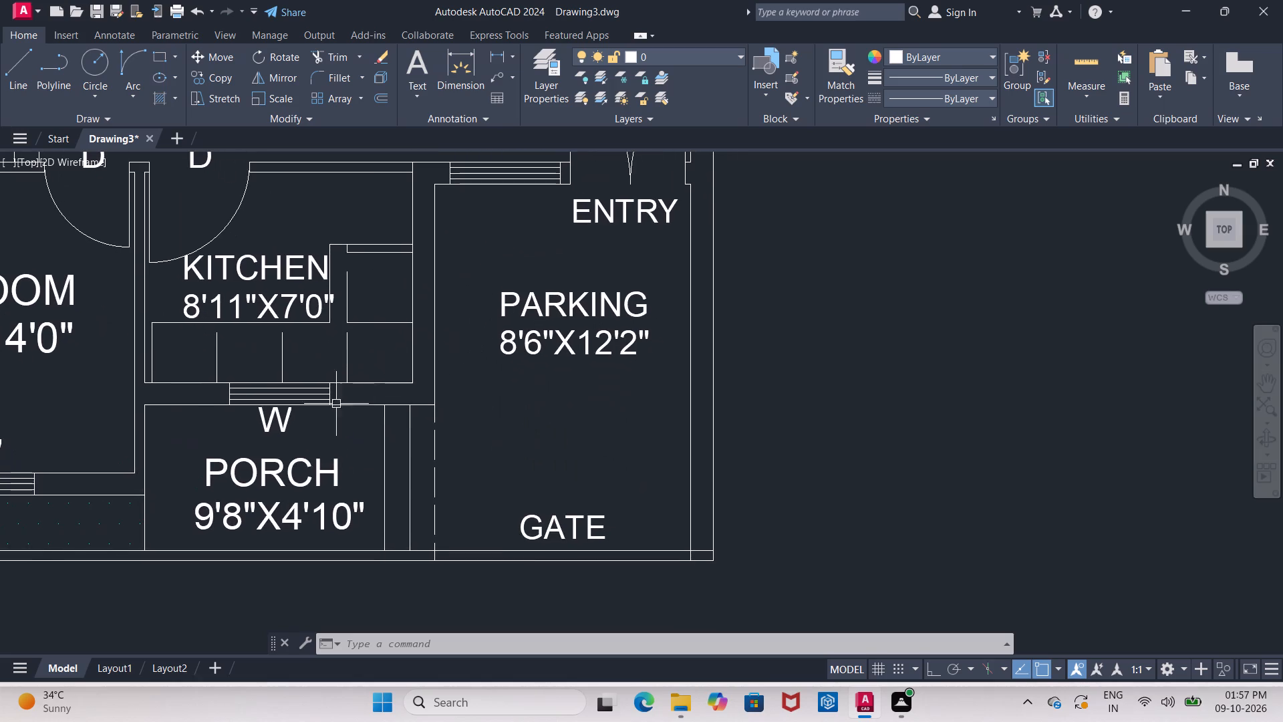
click(282, 418)
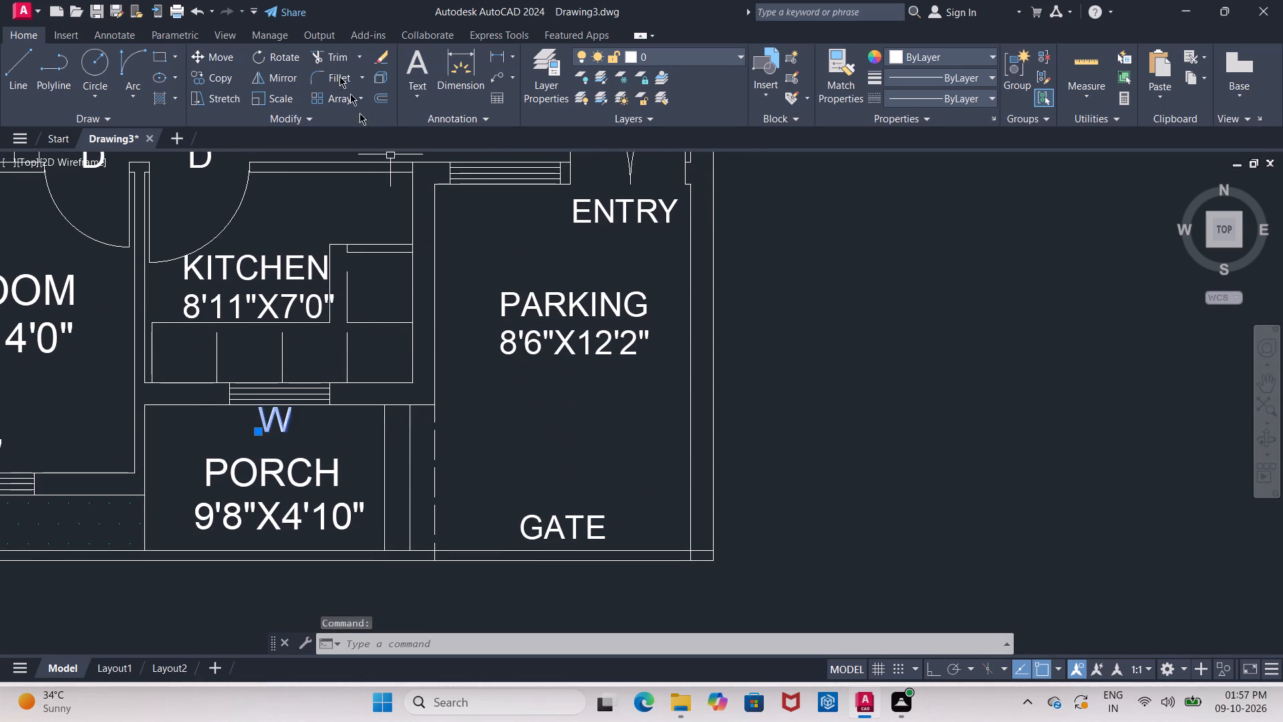
click(223, 76)
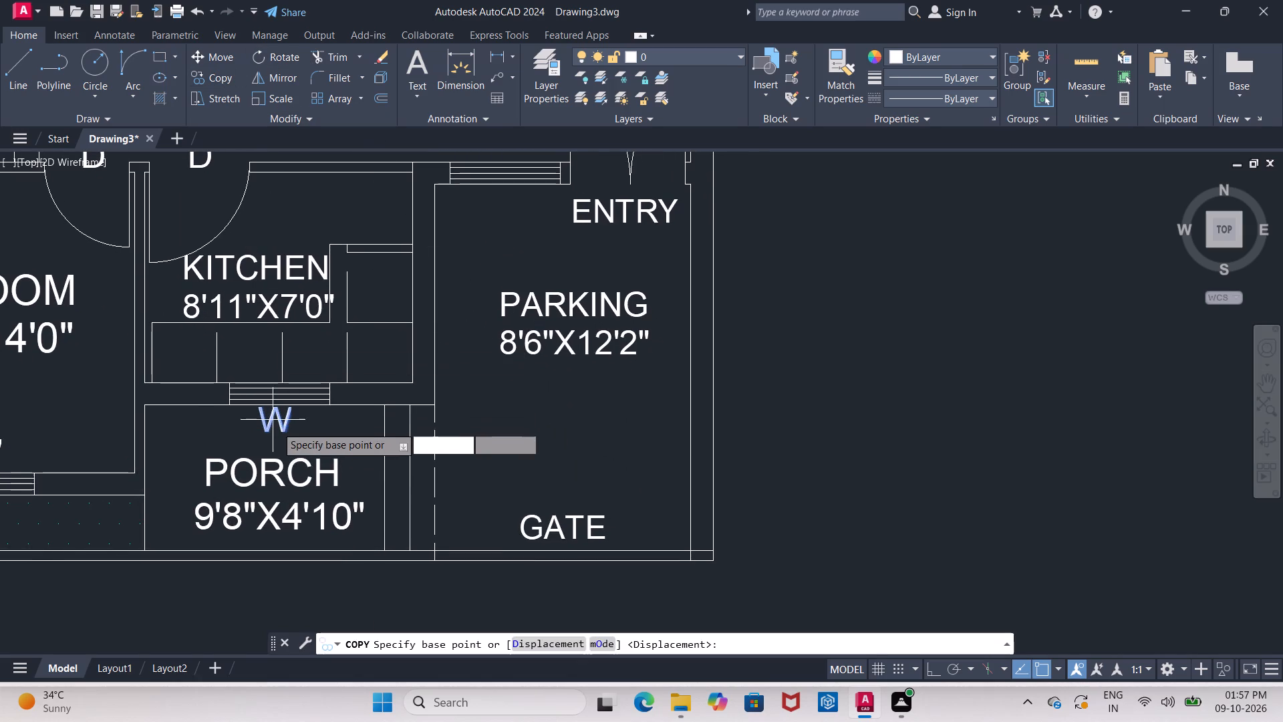
click(279, 422)
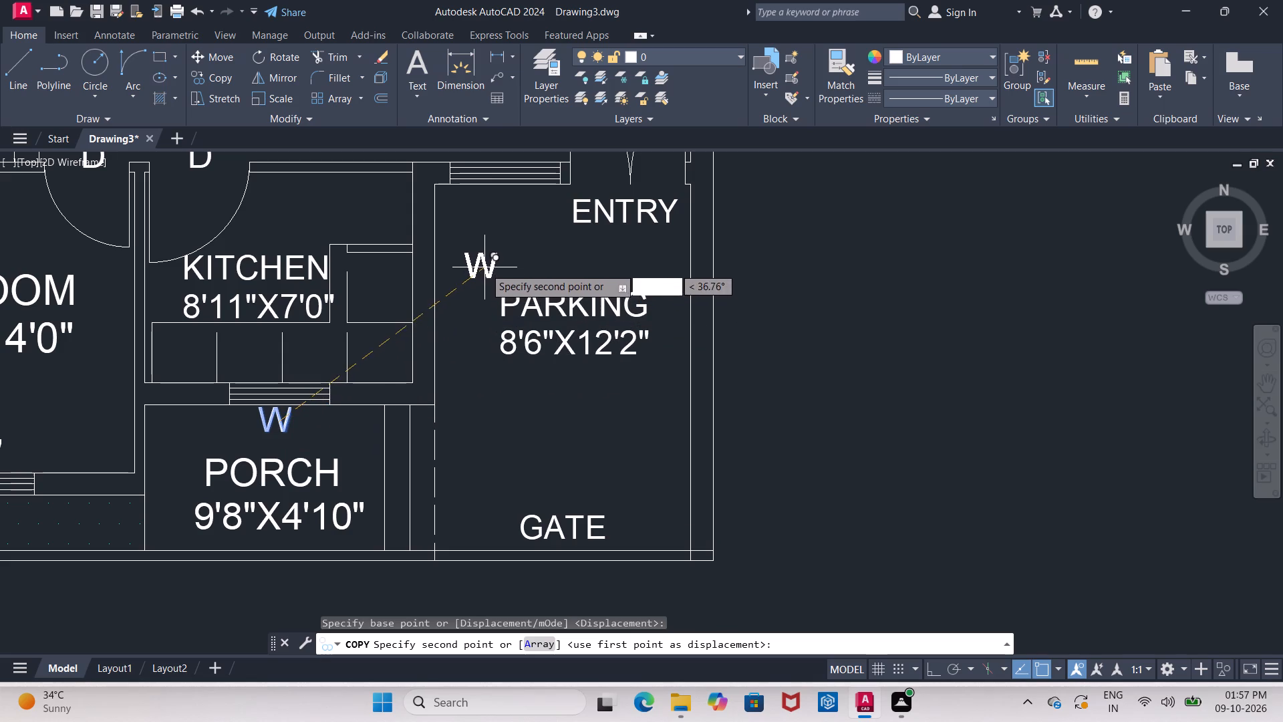
middle_drag(474, 248, 380, 294)
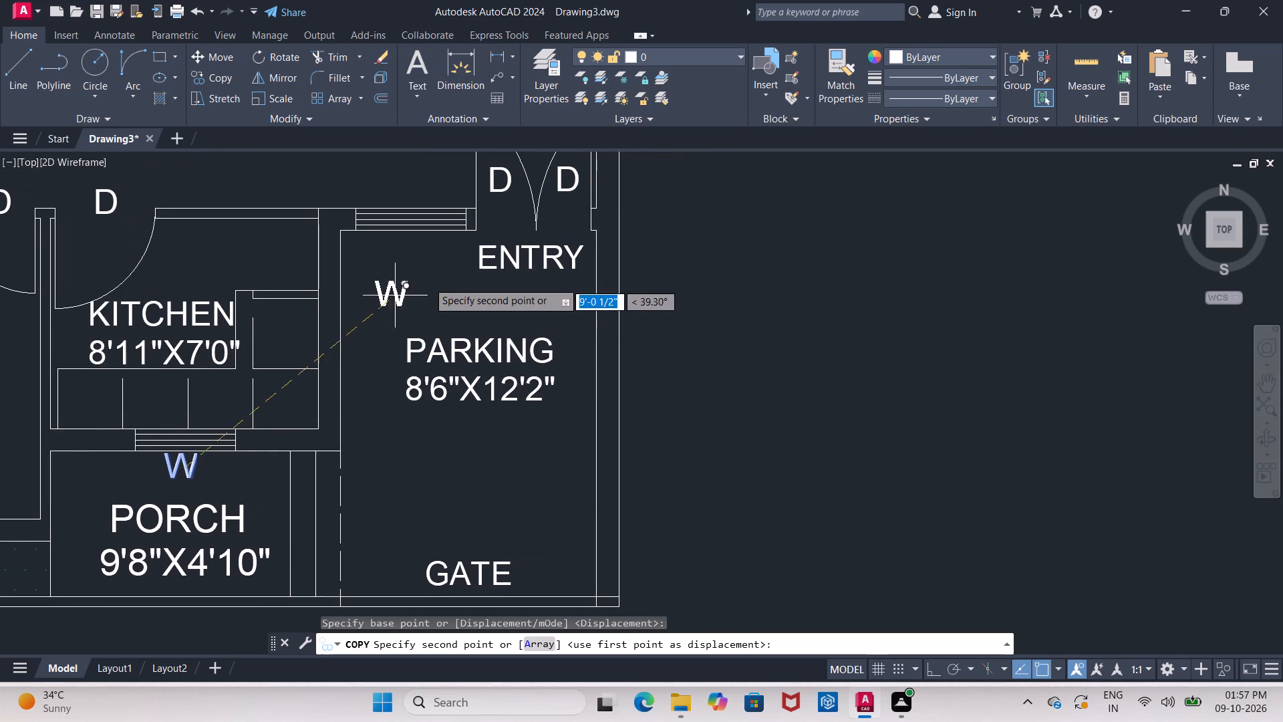
scroll(432, 275, up, 2)
middle_drag(434, 278, 420, 312)
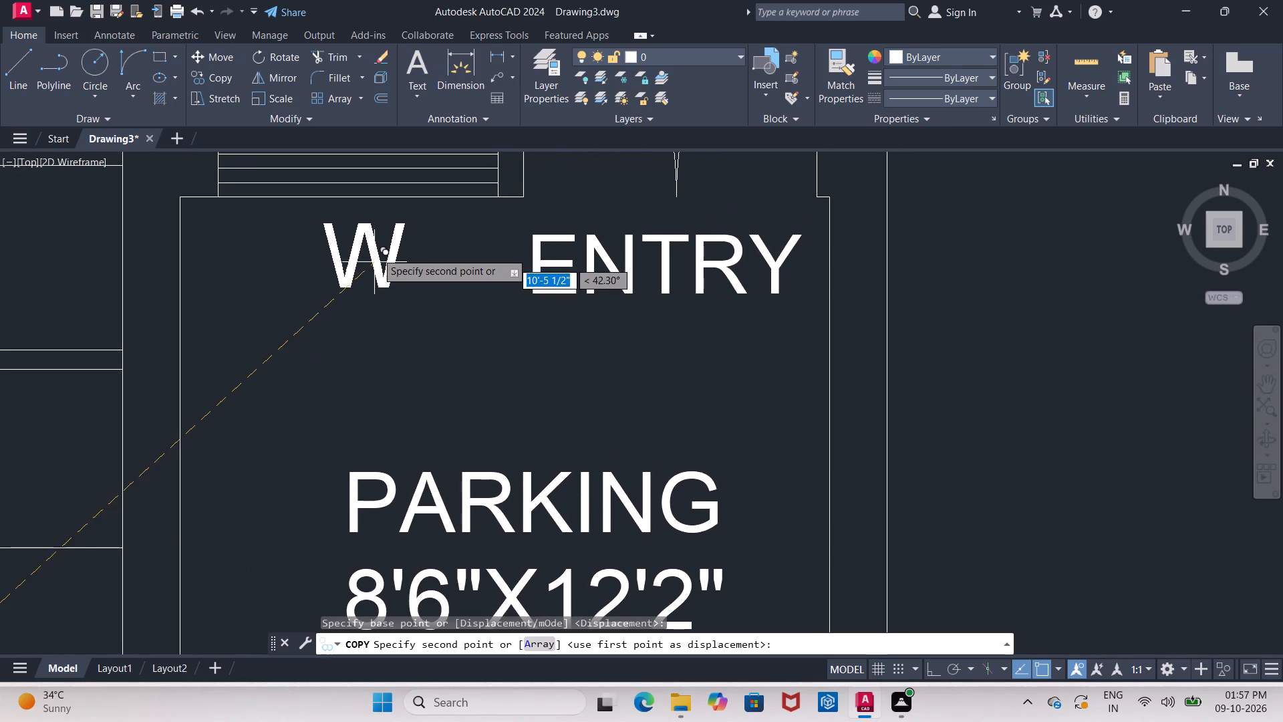
click(377, 249)
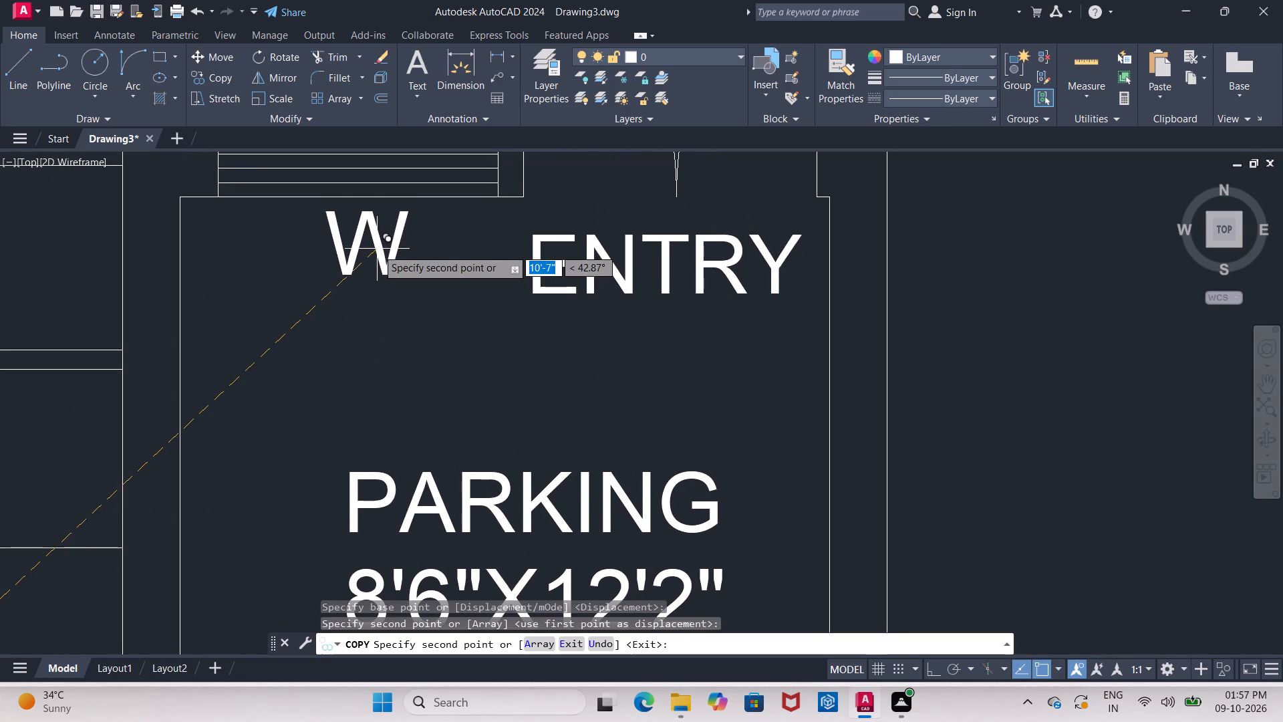
key(Escape)
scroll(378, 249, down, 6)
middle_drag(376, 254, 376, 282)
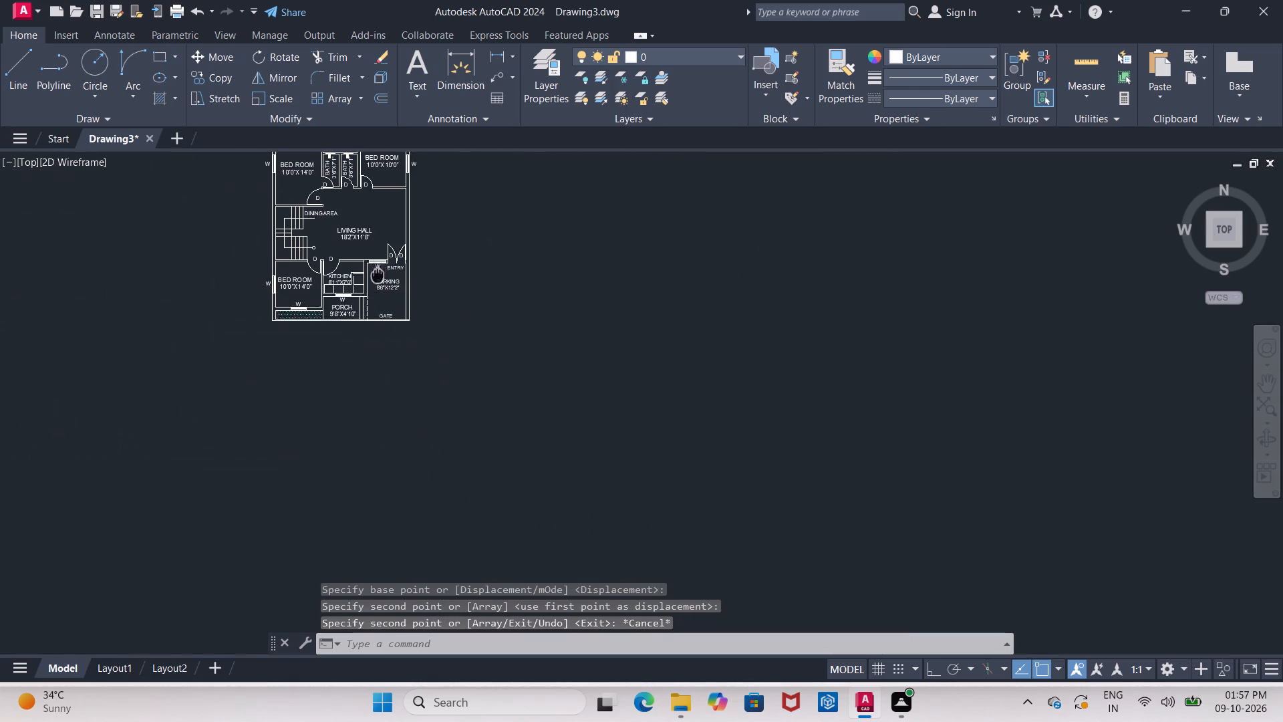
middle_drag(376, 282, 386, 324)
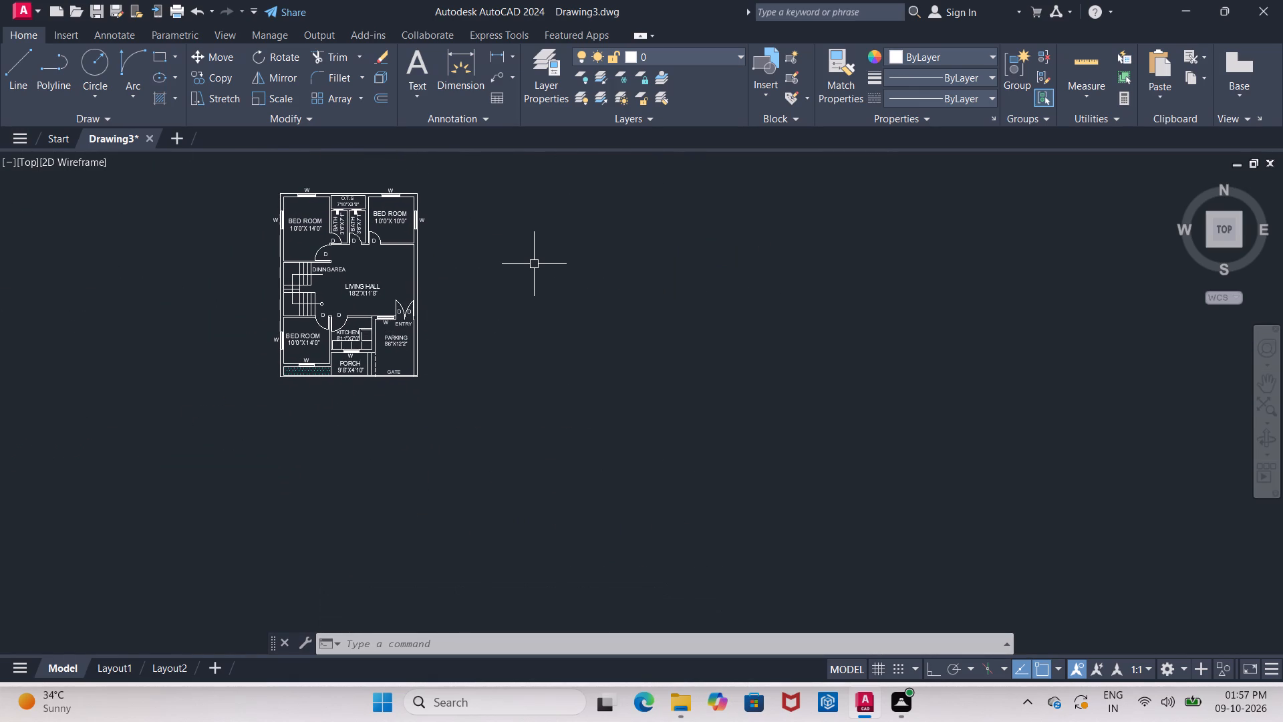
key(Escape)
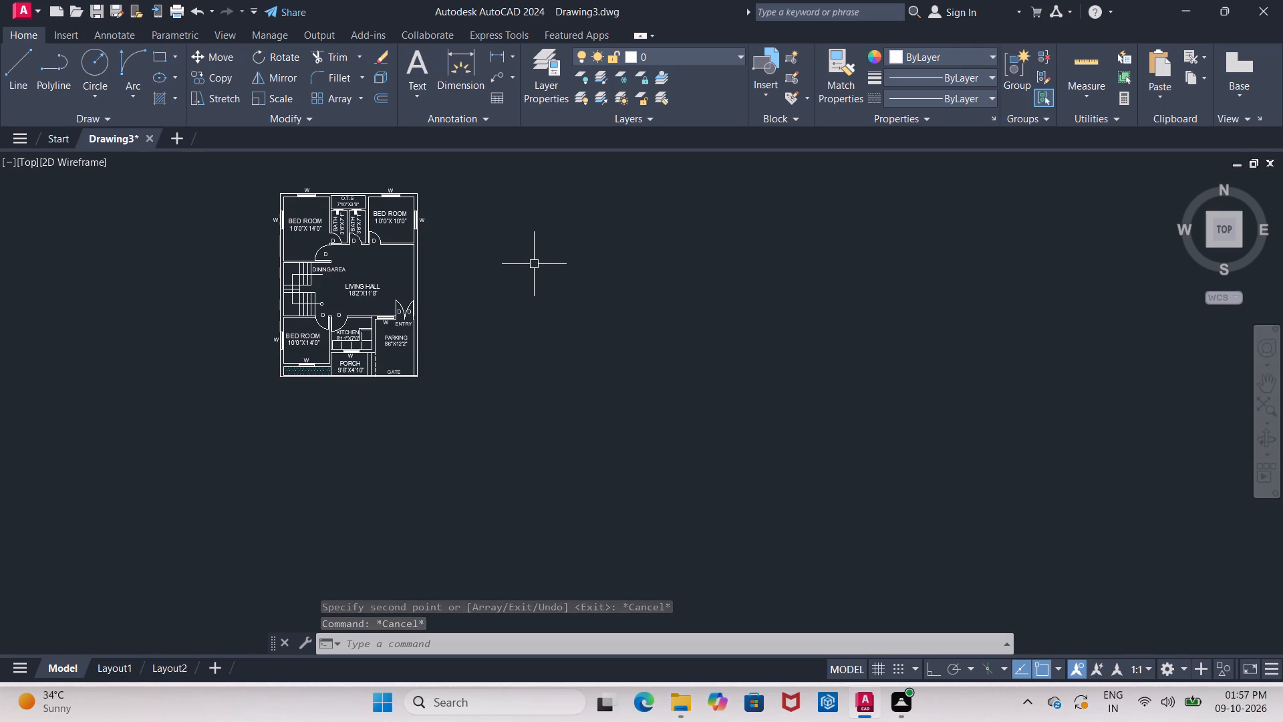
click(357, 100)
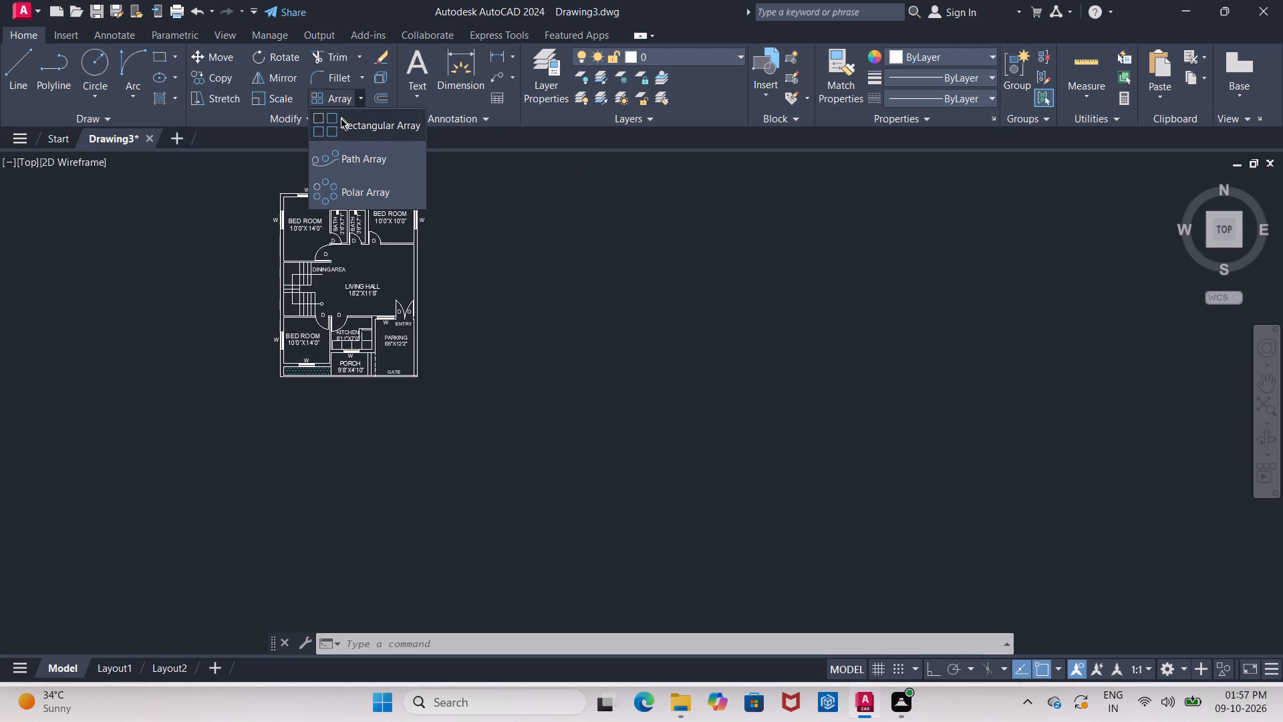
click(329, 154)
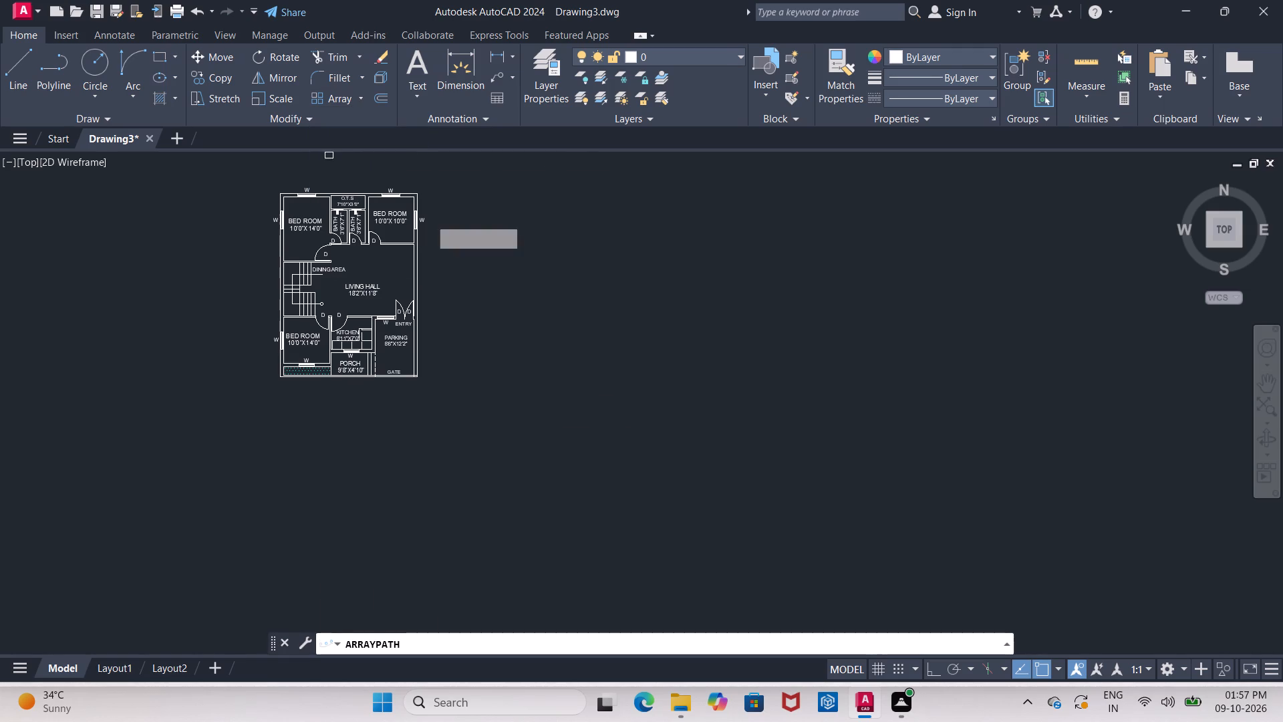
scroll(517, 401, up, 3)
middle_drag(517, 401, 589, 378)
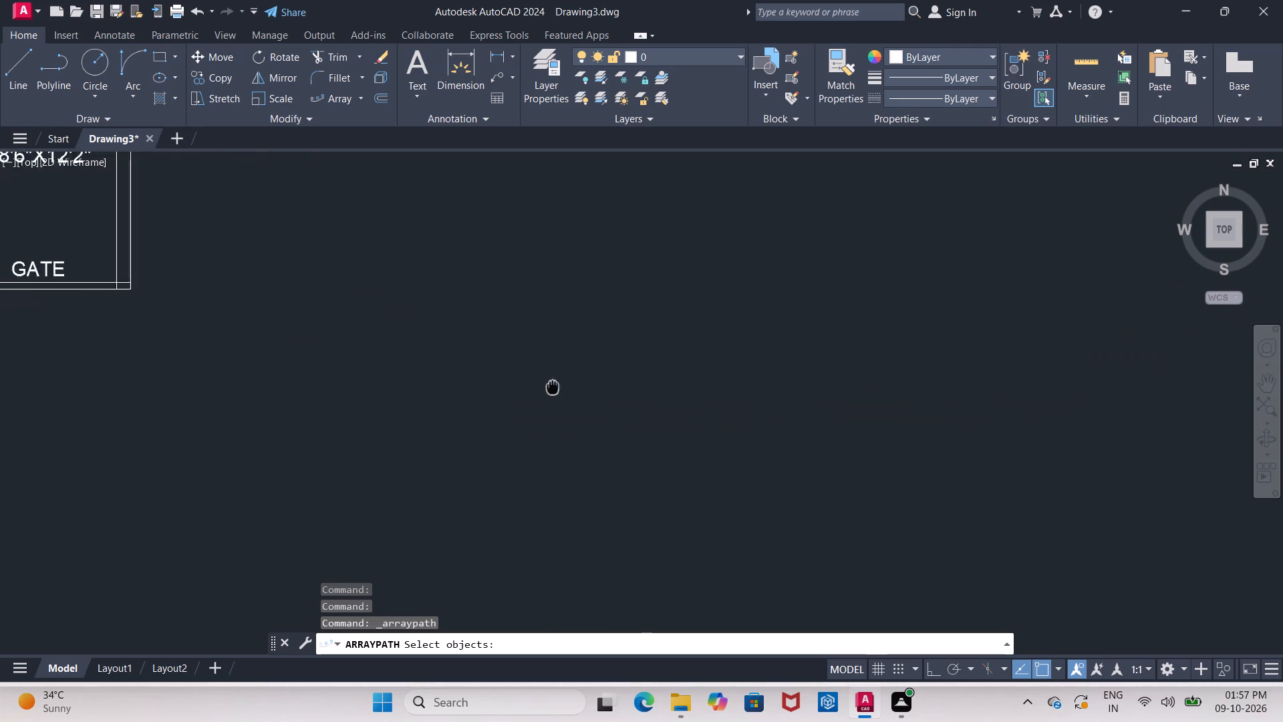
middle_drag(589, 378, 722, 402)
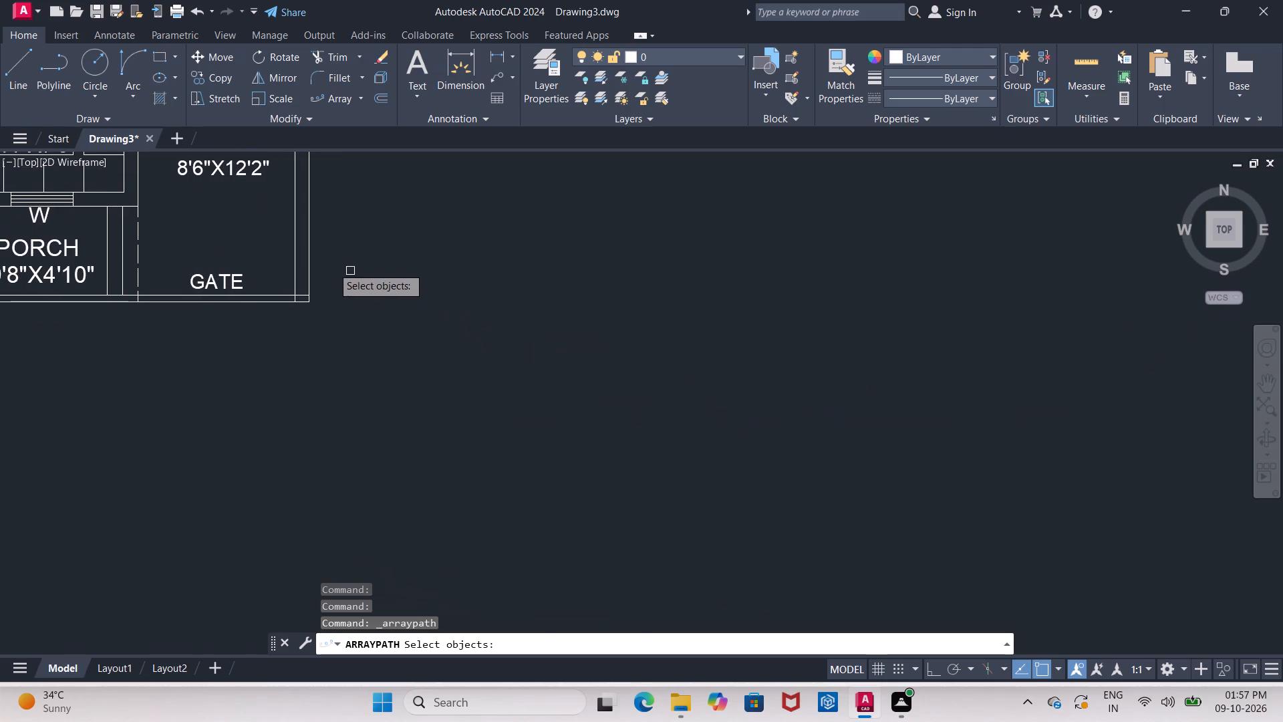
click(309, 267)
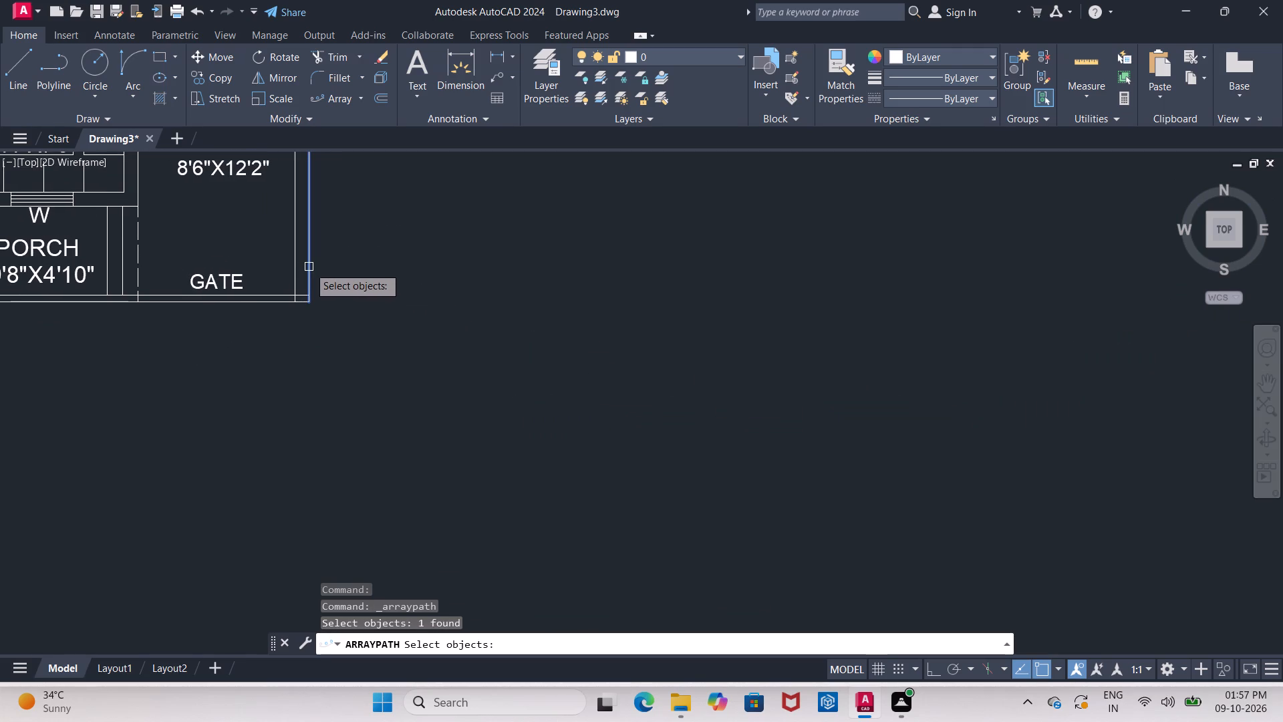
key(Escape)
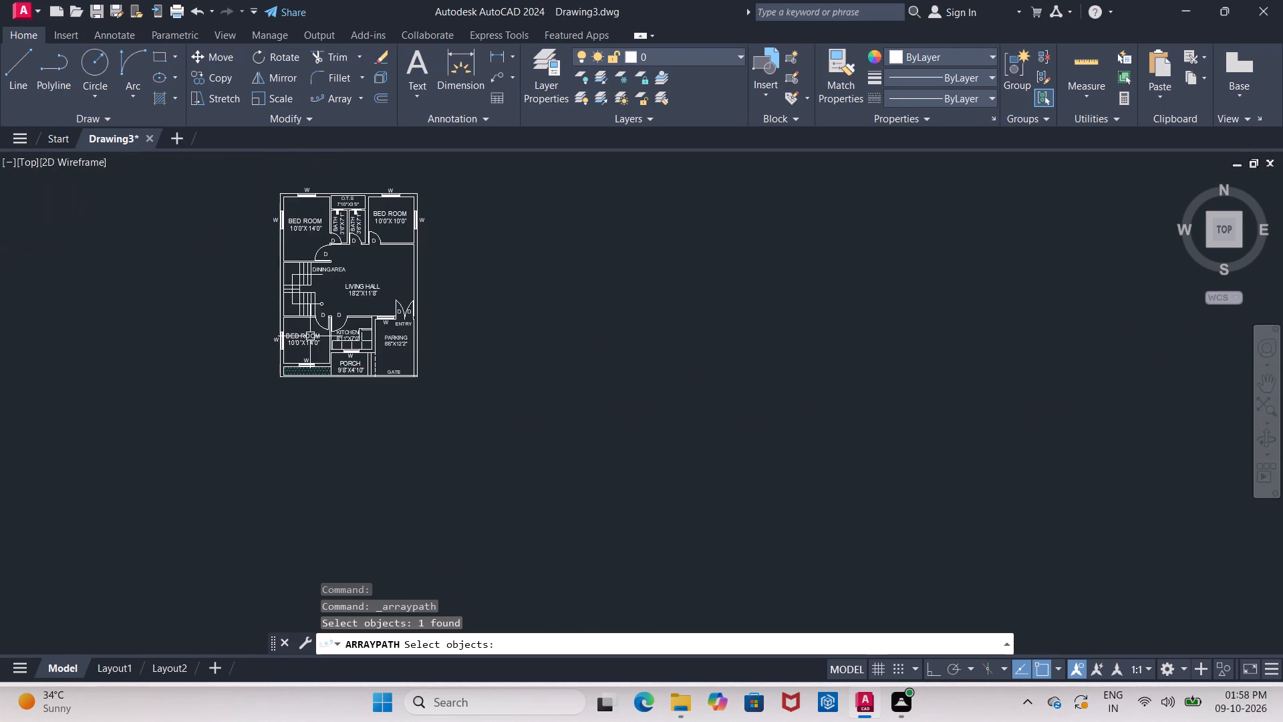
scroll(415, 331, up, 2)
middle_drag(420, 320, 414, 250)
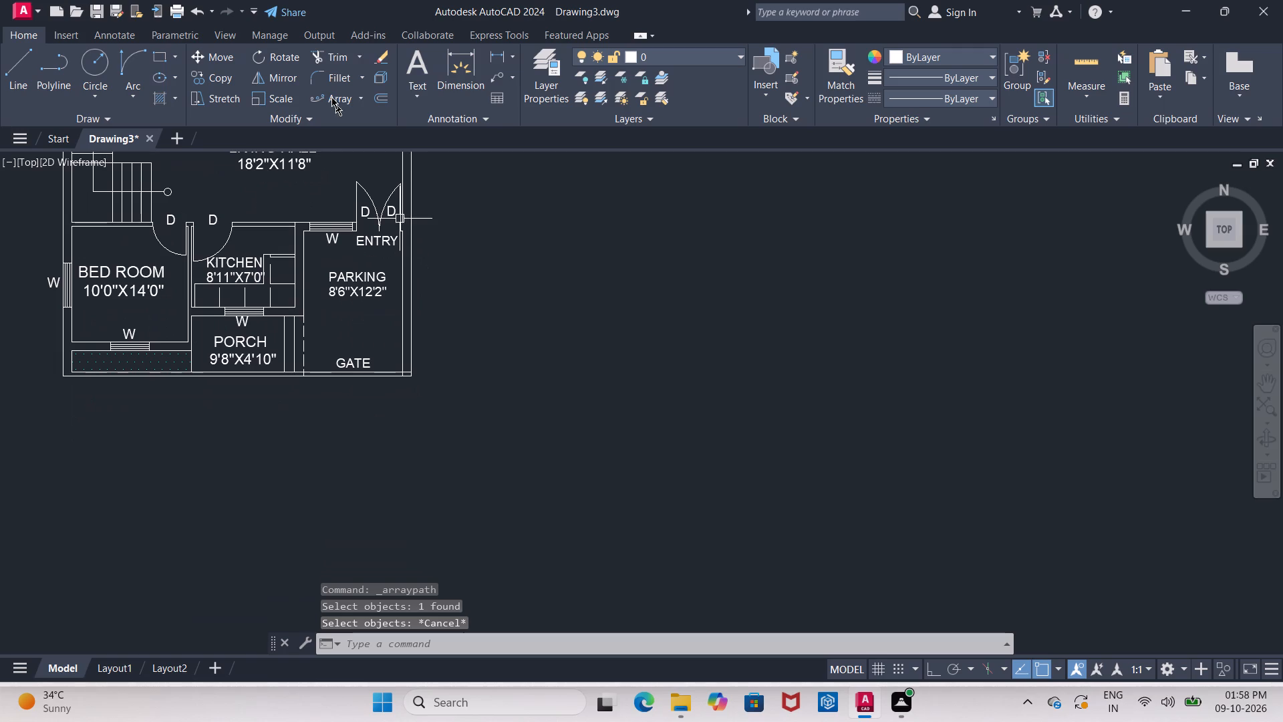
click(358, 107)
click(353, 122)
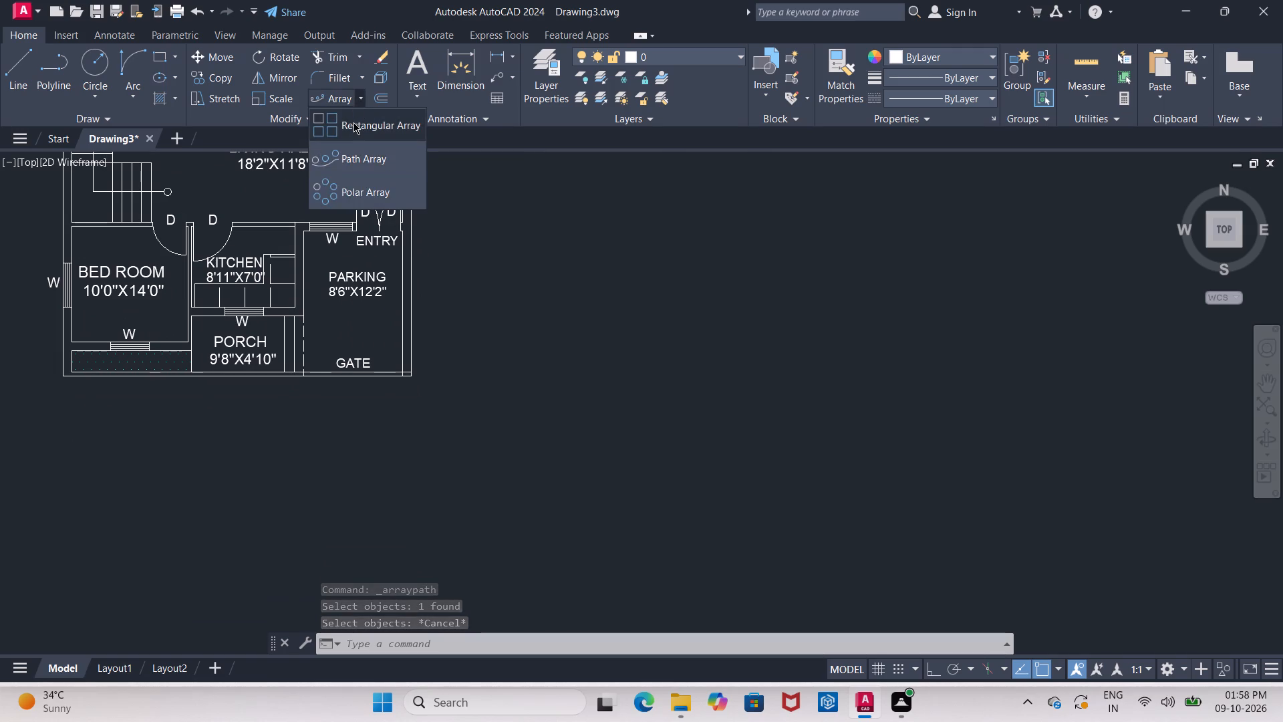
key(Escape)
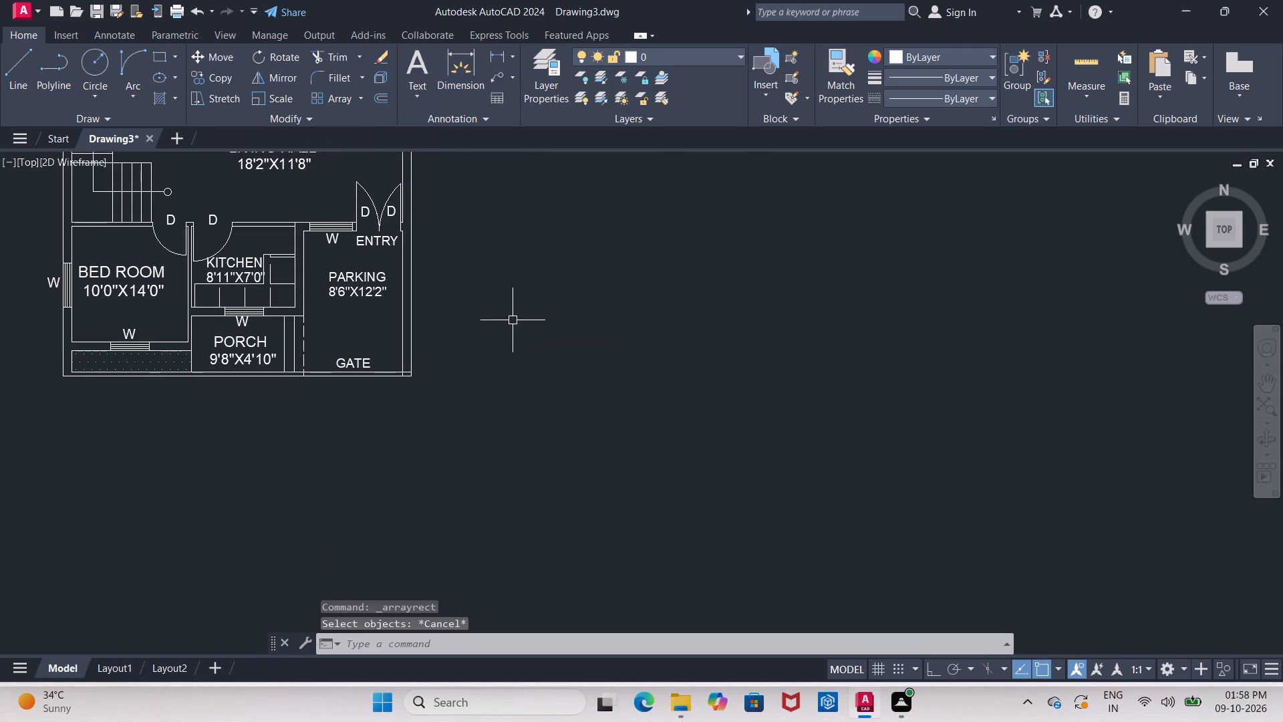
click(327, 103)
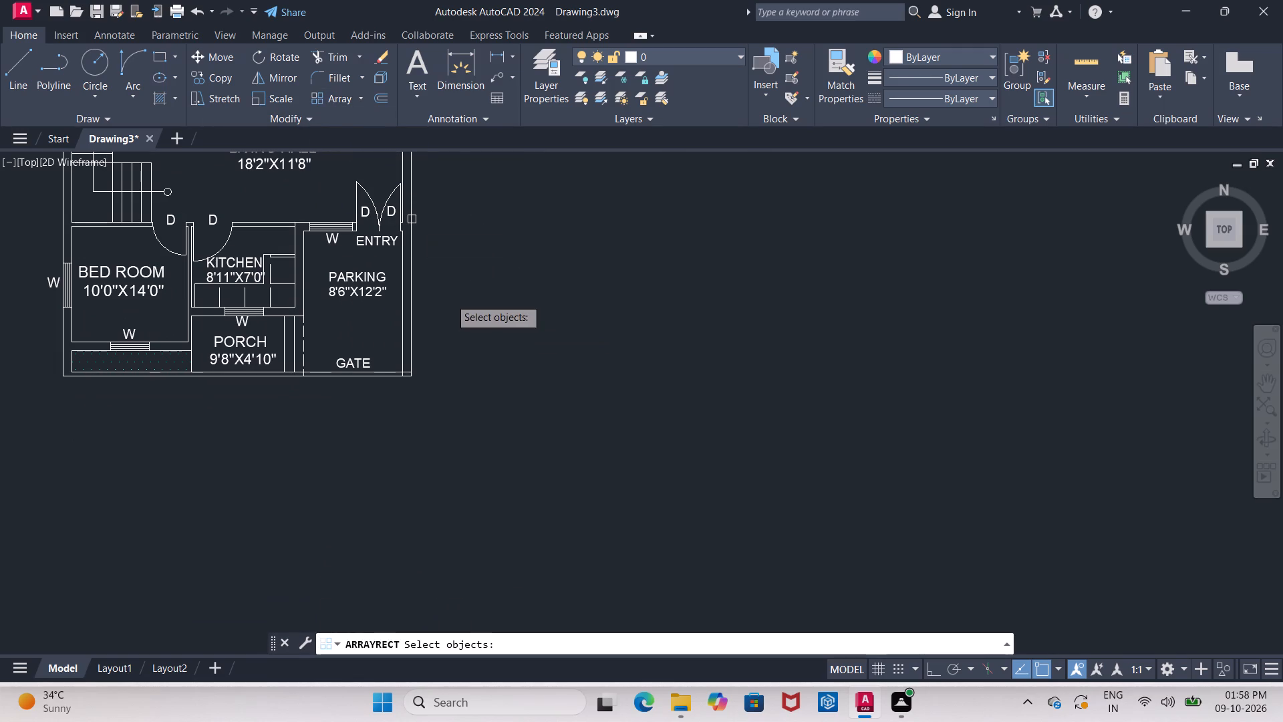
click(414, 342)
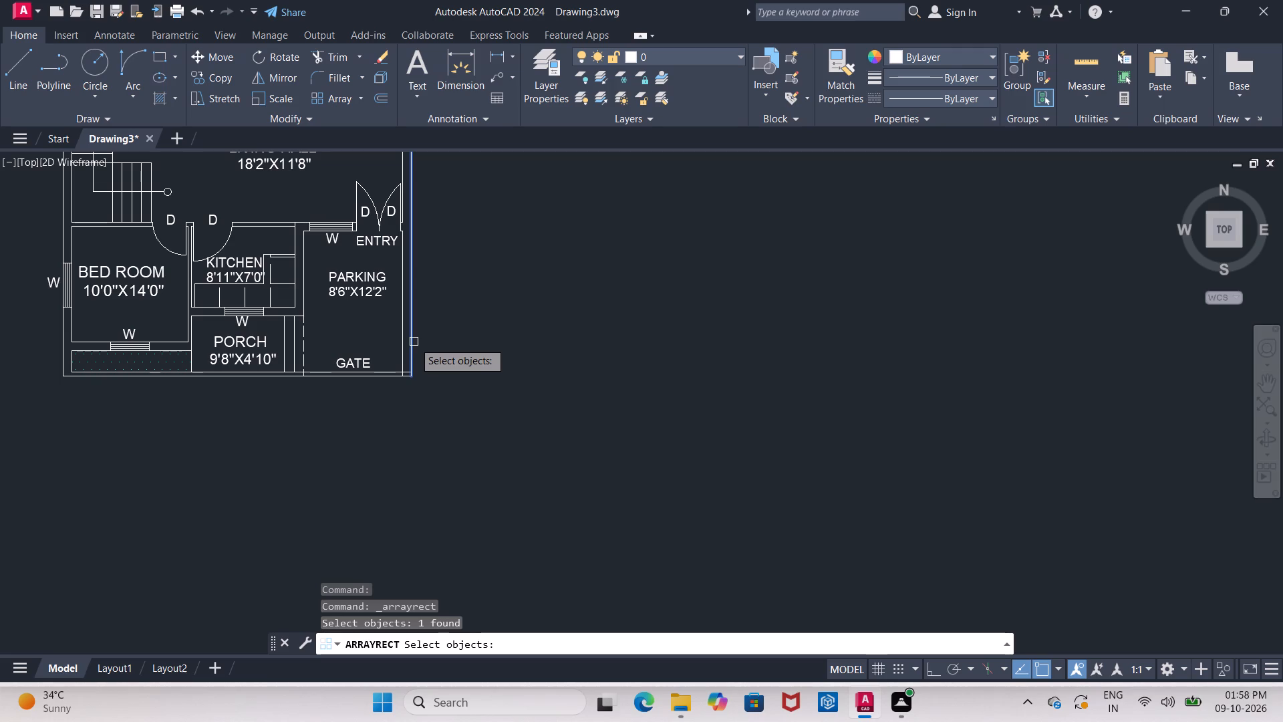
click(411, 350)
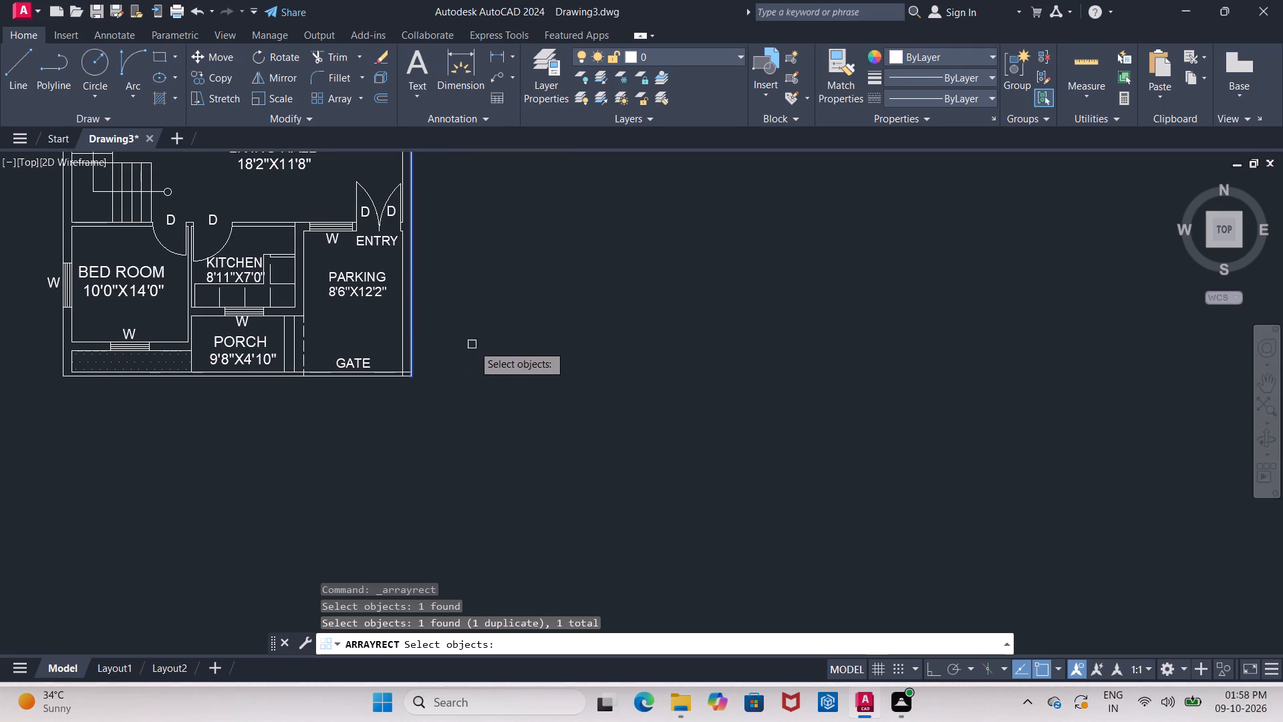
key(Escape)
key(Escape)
With Ortho on, draw rays from the plan's outer front corner beside GATE, one straight down and one back along the front wall line.
key(r)
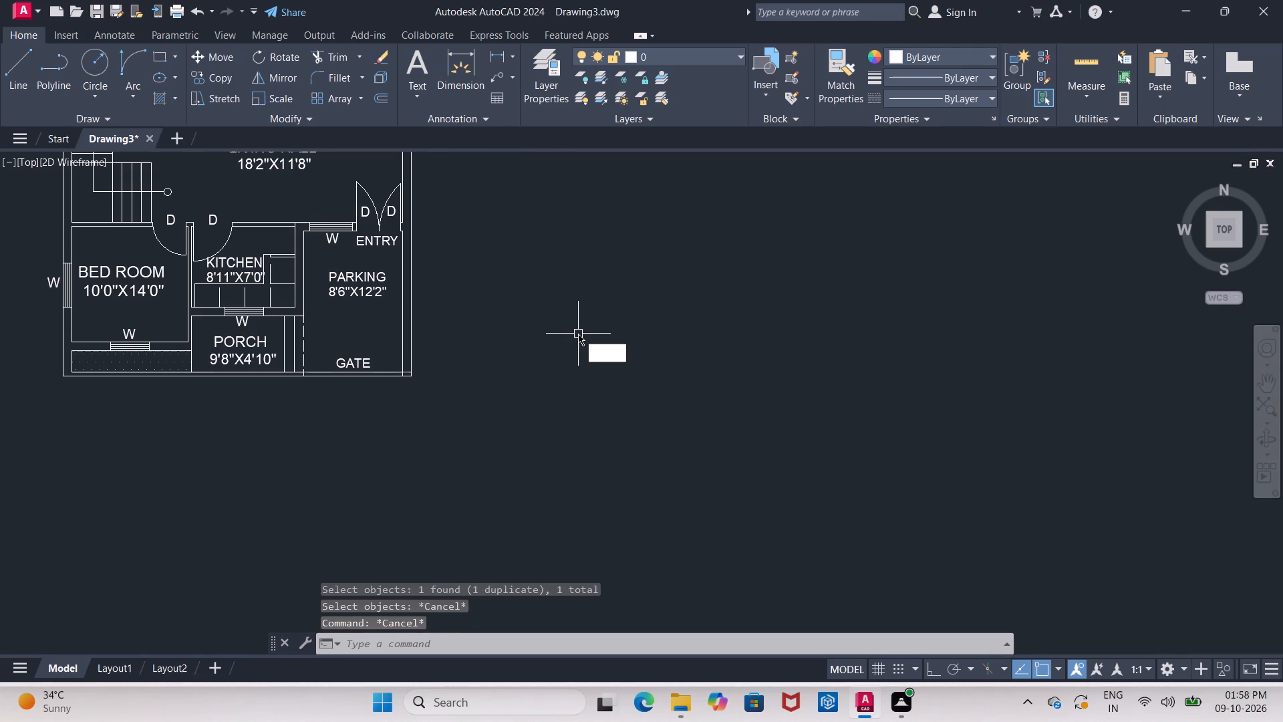
text(AY)
key(Return)
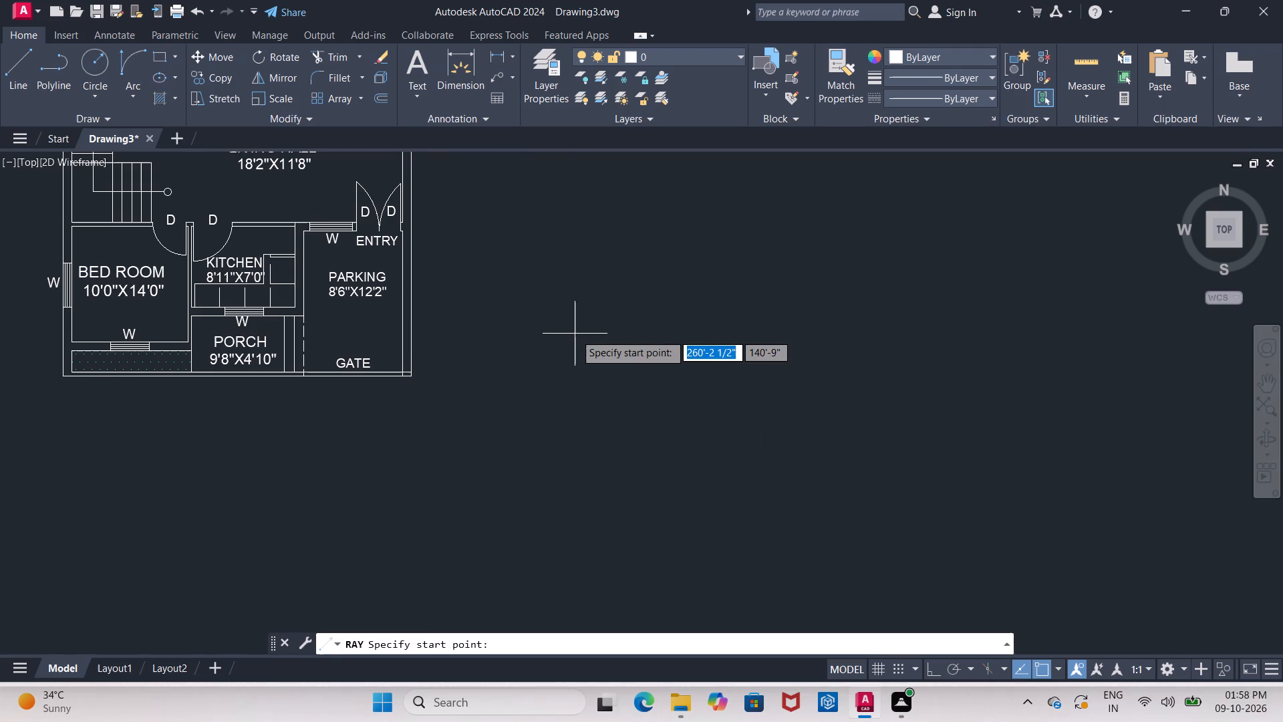
click(411, 338)
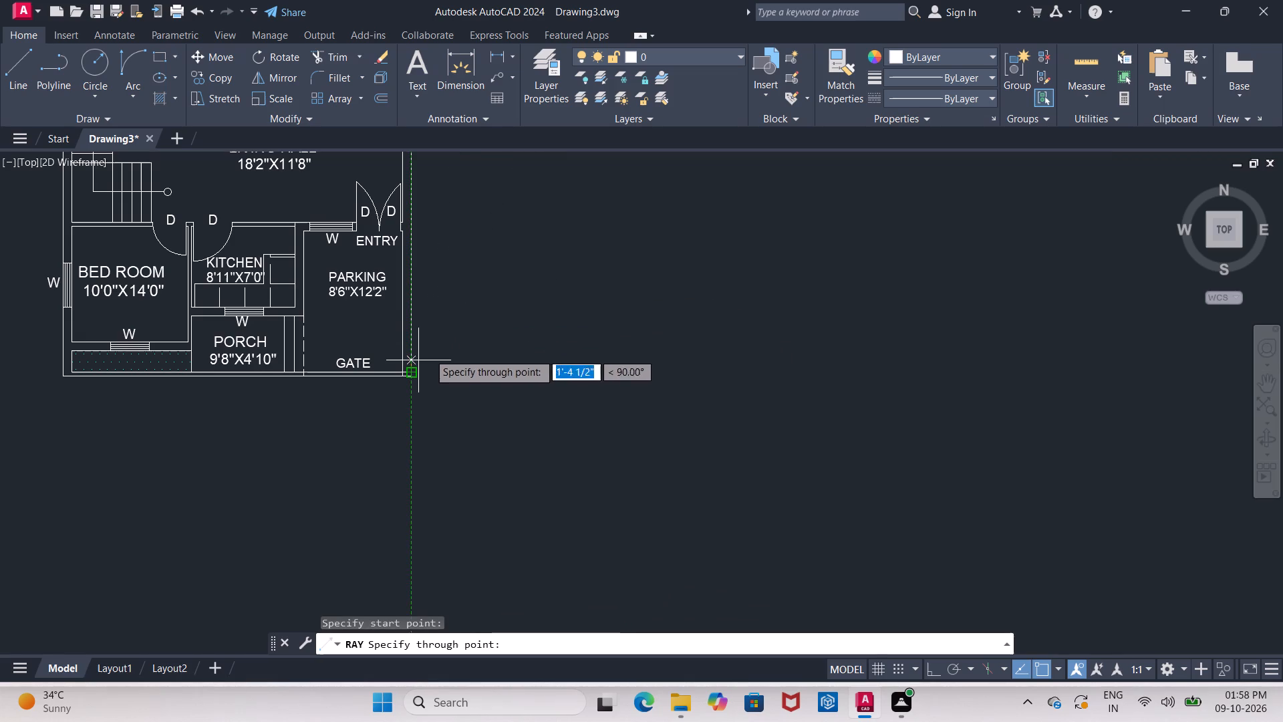
click(934, 671)
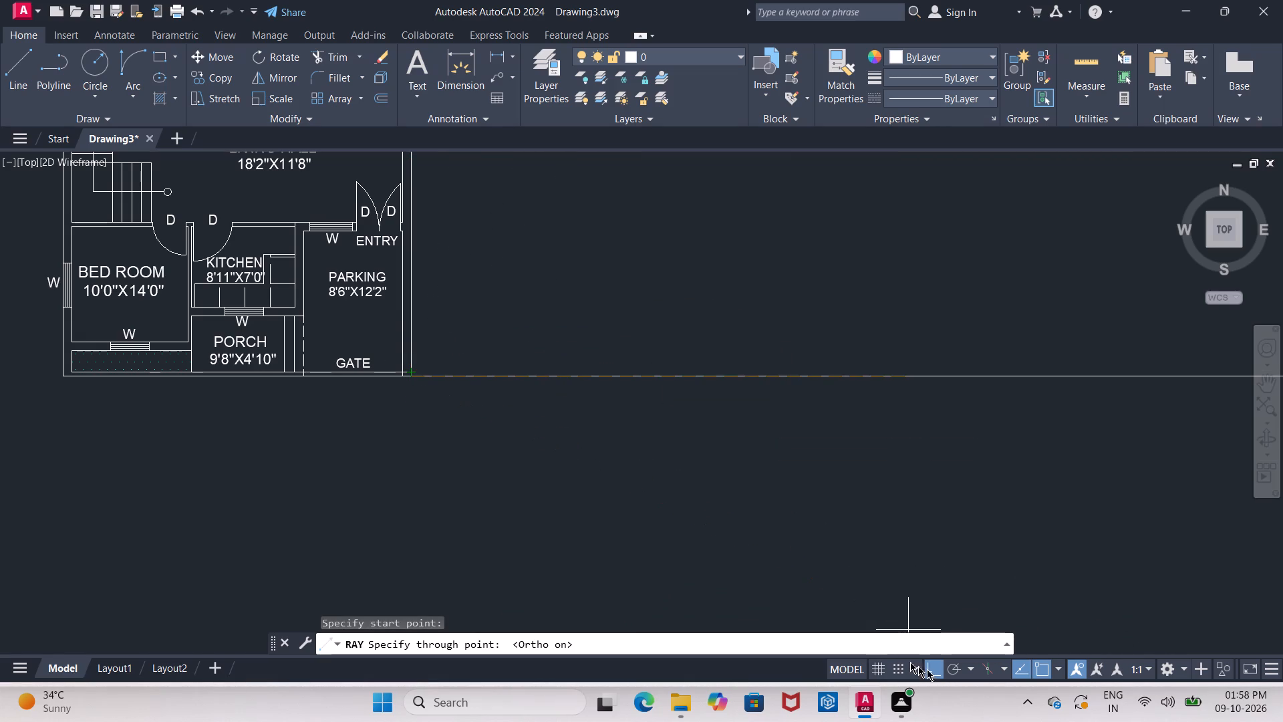
middle_drag(560, 313, 549, 176)
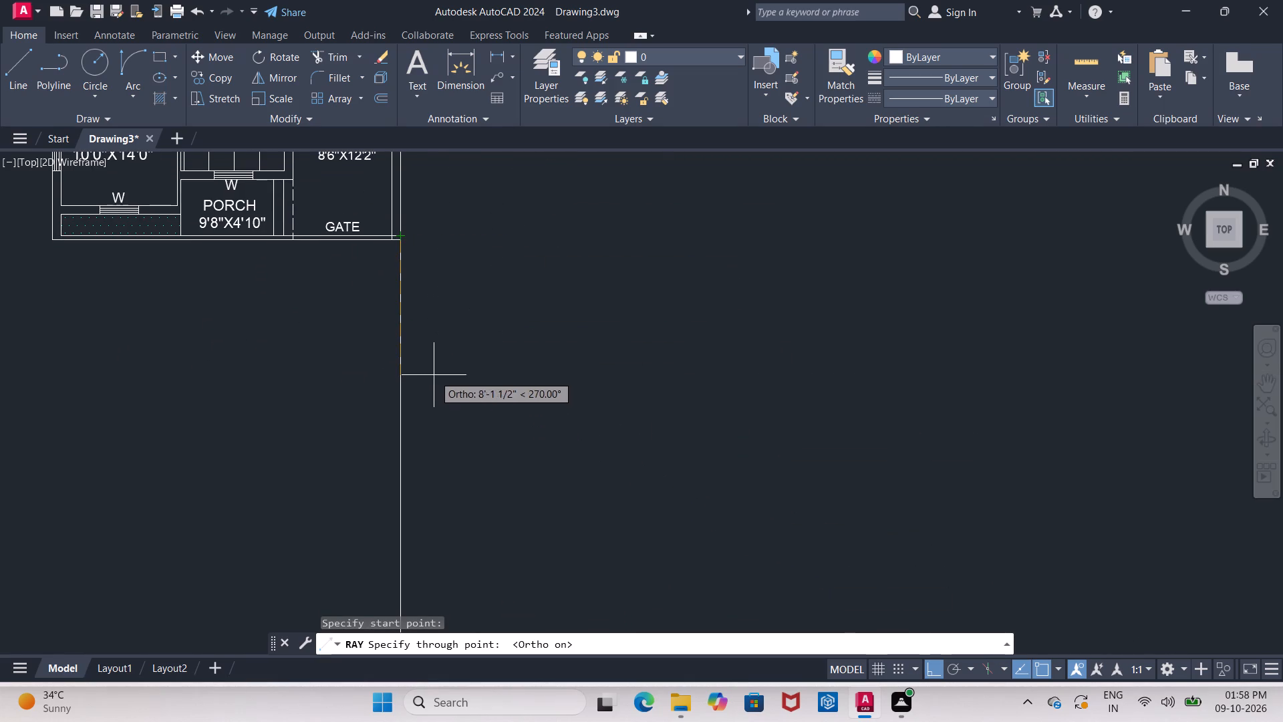
click(432, 378)
middle_drag(440, 364, 456, 431)
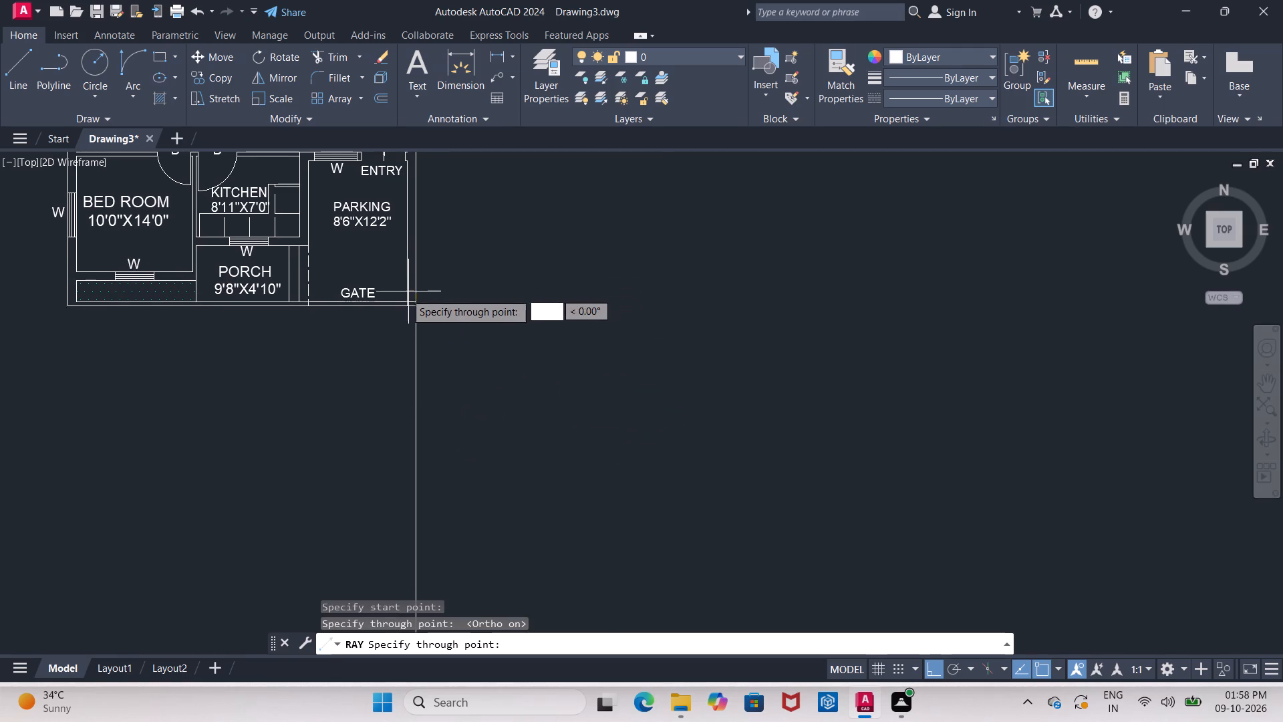
scroll(404, 291, up, 2)
middle_drag(404, 289, 388, 221)
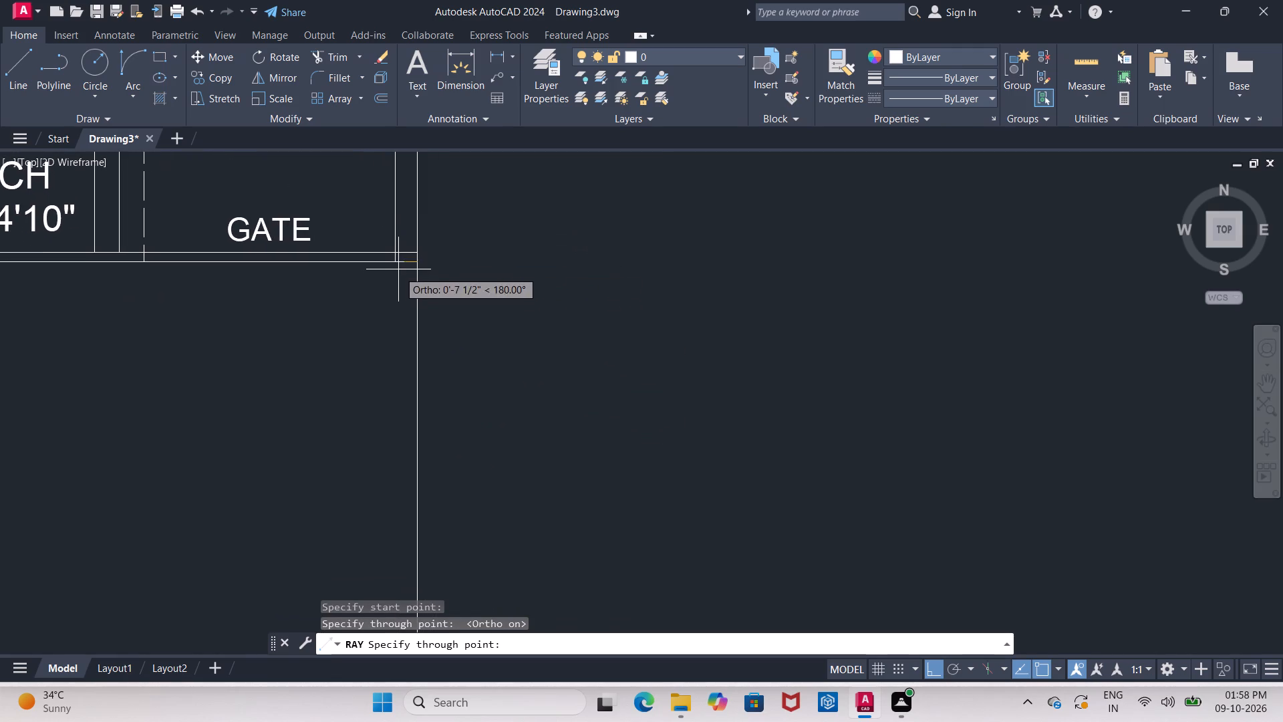
click(398, 263)
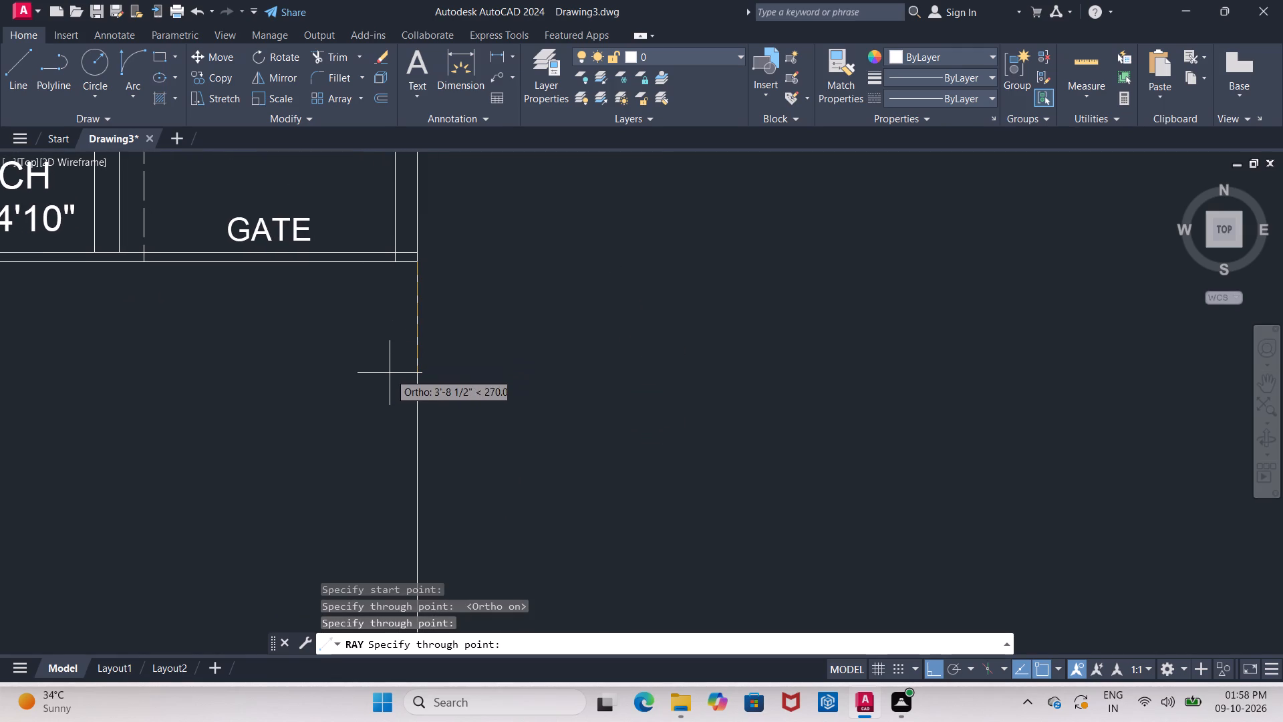
key(Escape)
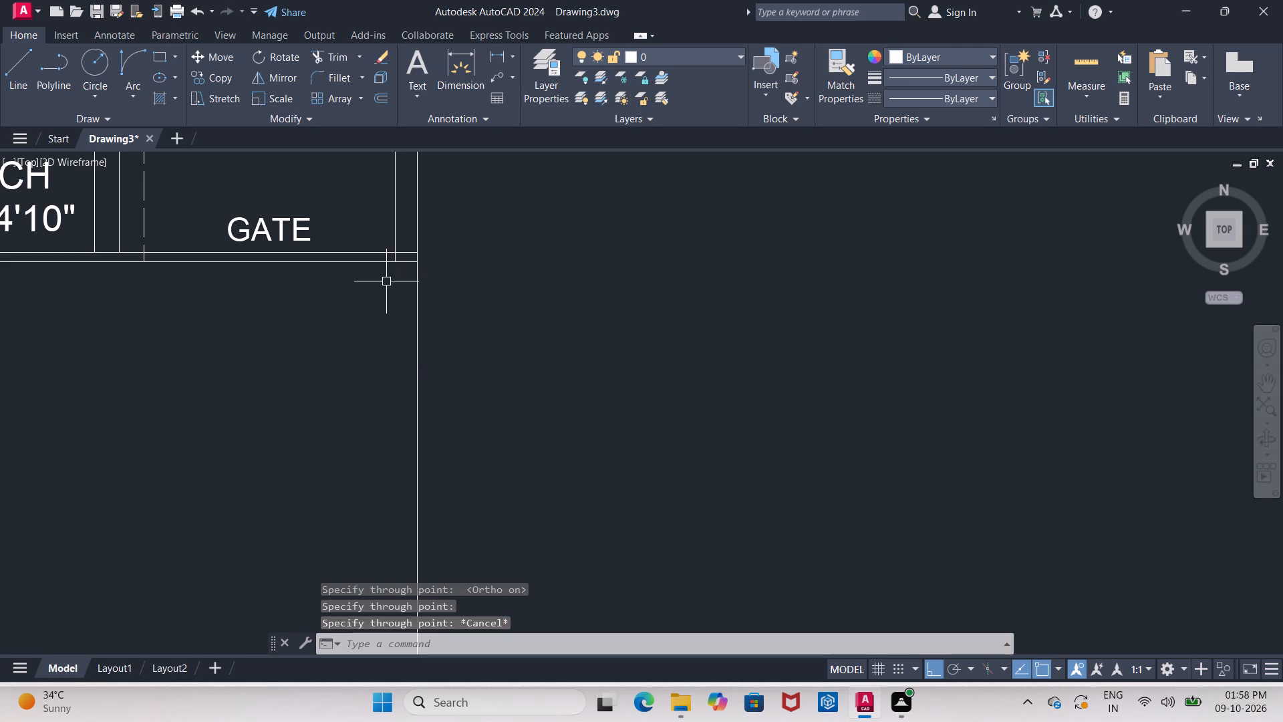
Draw a ray straight down from the inner face of the outer wall beside GATE, starting at the front wall line.
key(r)
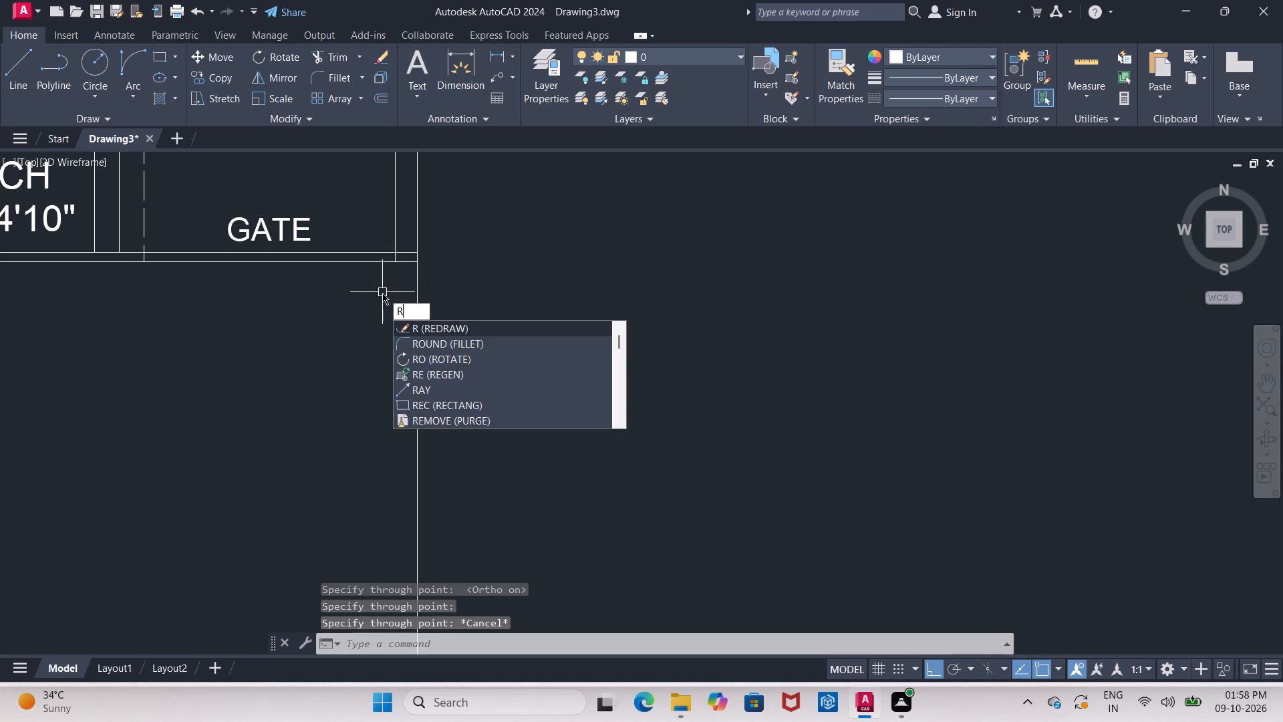
key(a)
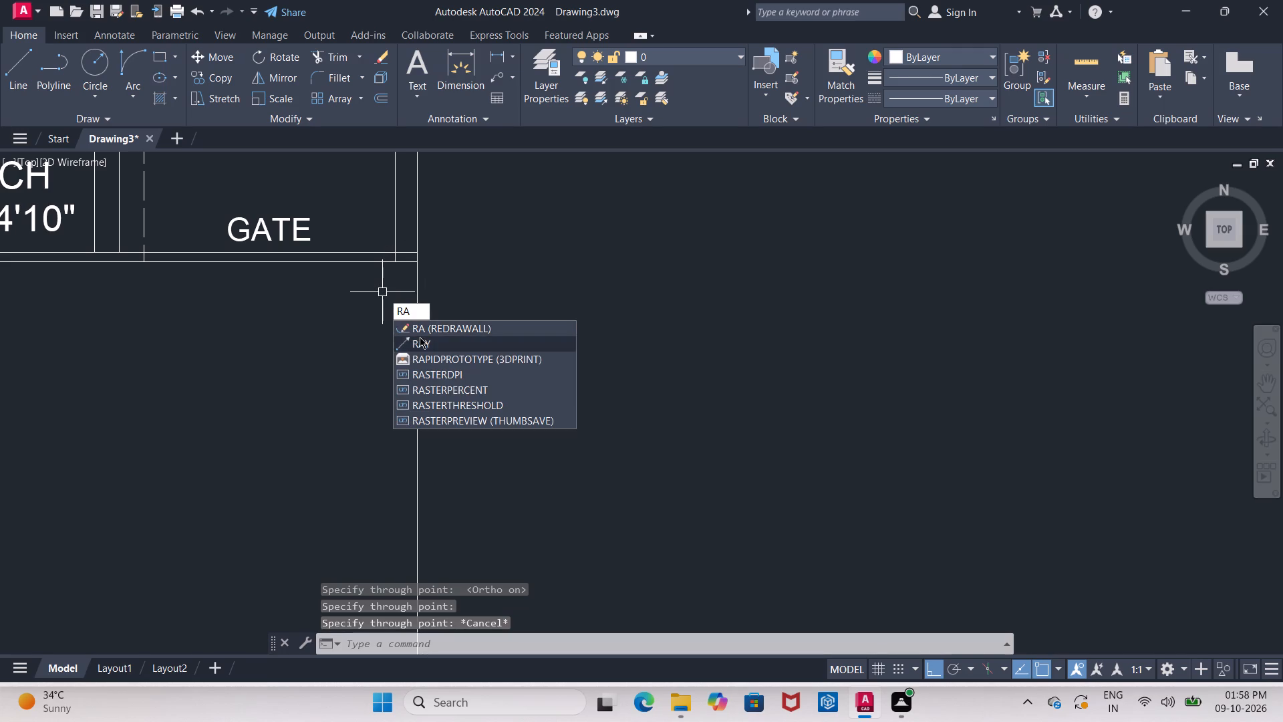
click(420, 337)
click(396, 258)
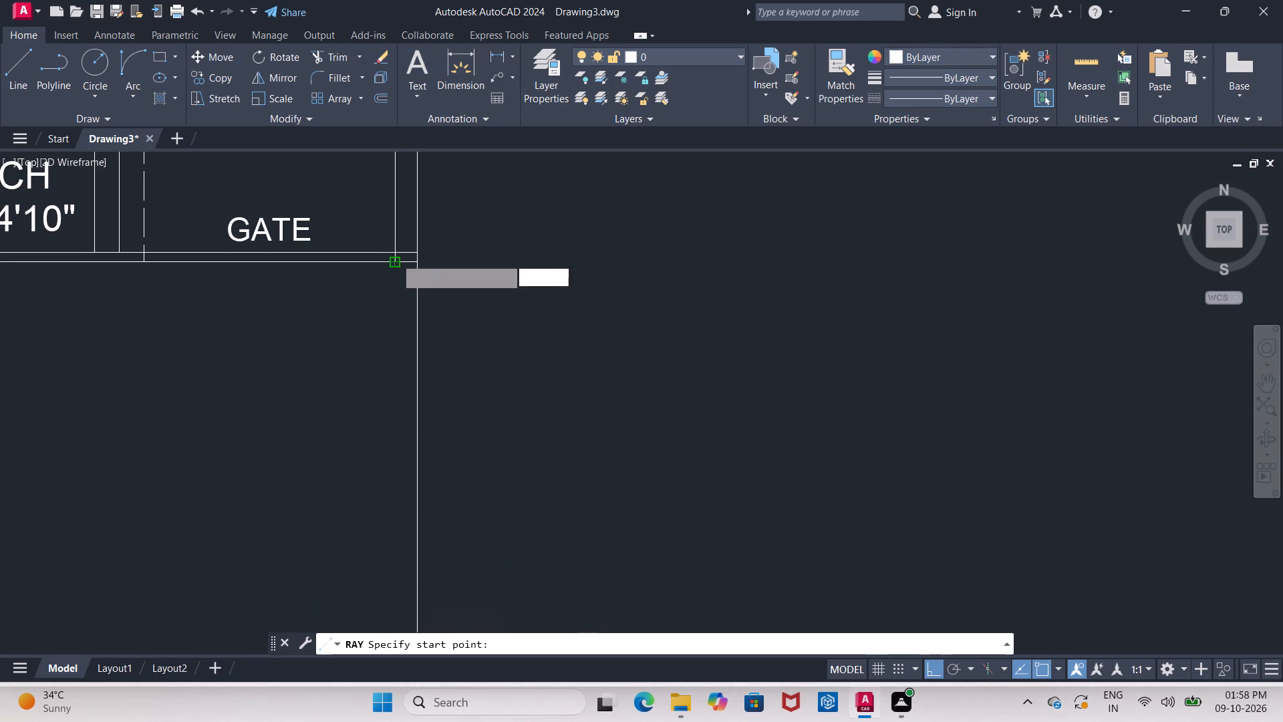
click(390, 304)
key(Escape)
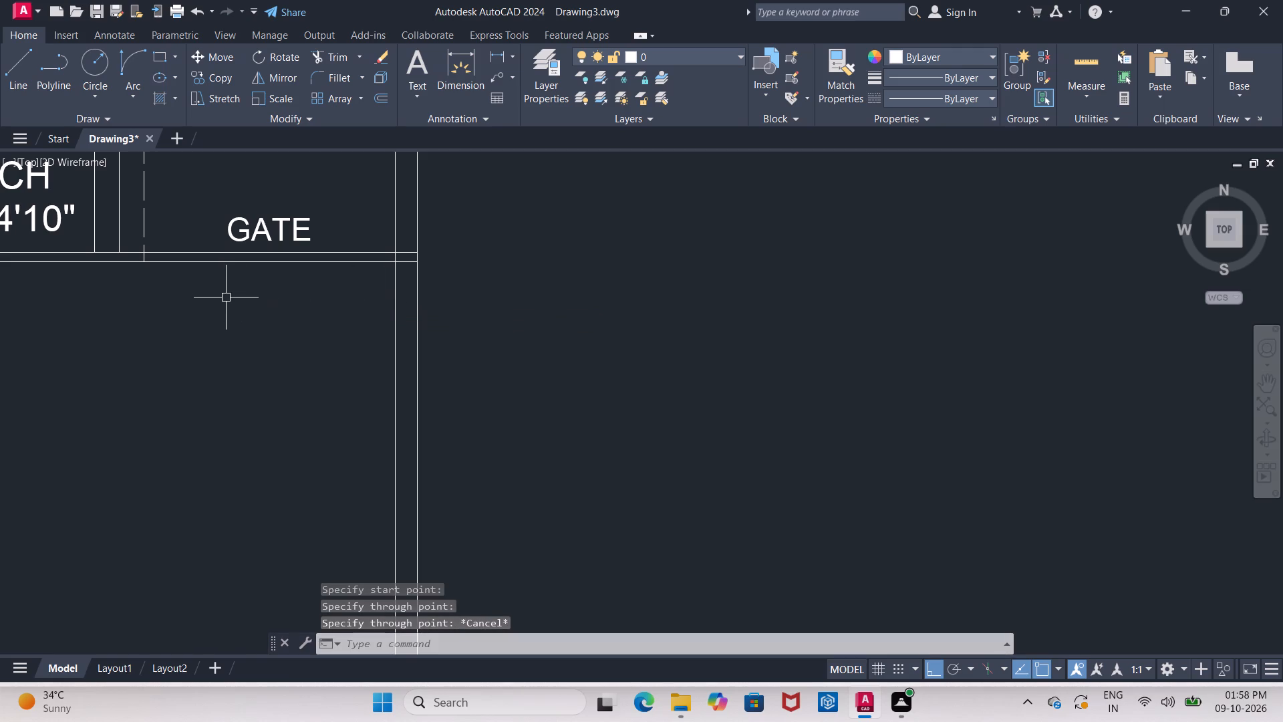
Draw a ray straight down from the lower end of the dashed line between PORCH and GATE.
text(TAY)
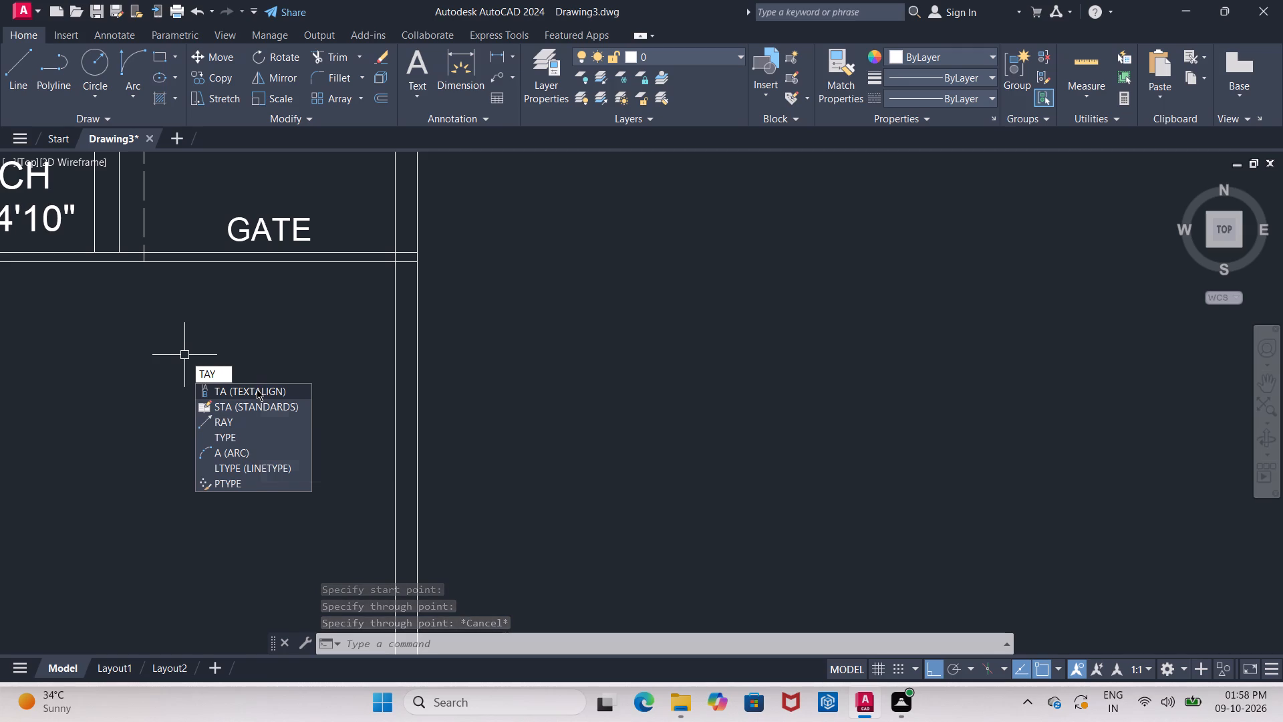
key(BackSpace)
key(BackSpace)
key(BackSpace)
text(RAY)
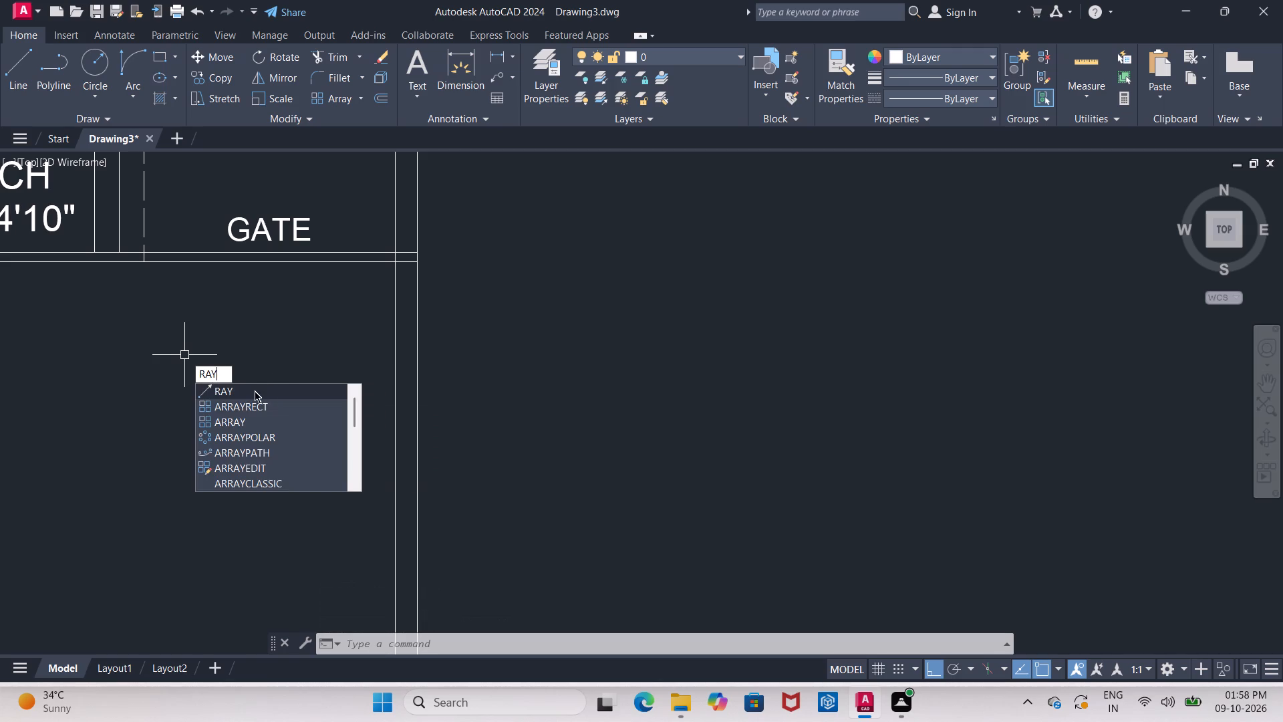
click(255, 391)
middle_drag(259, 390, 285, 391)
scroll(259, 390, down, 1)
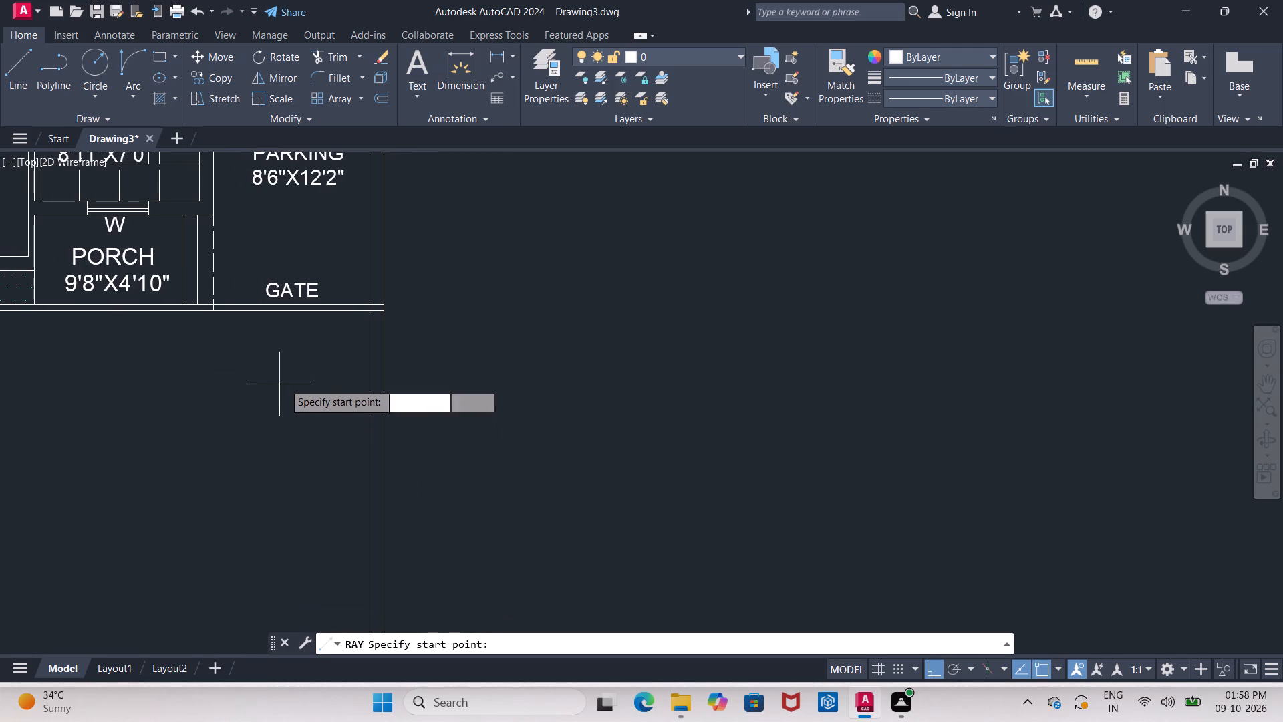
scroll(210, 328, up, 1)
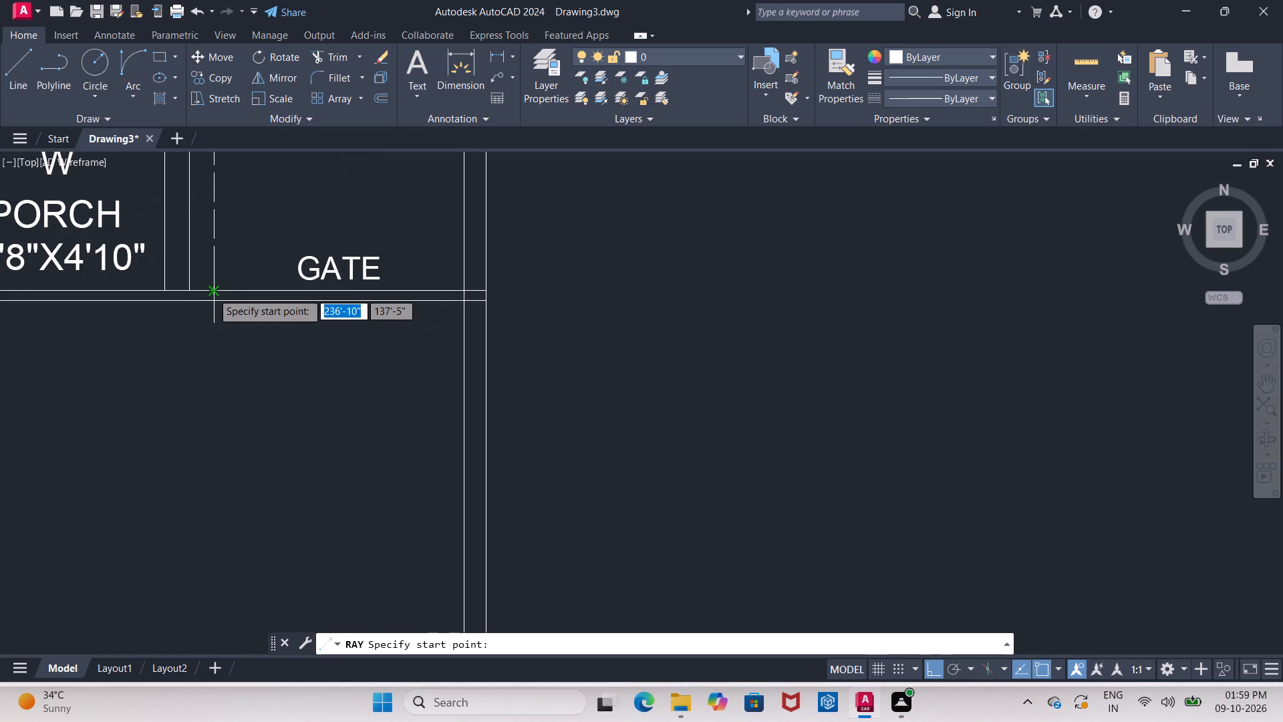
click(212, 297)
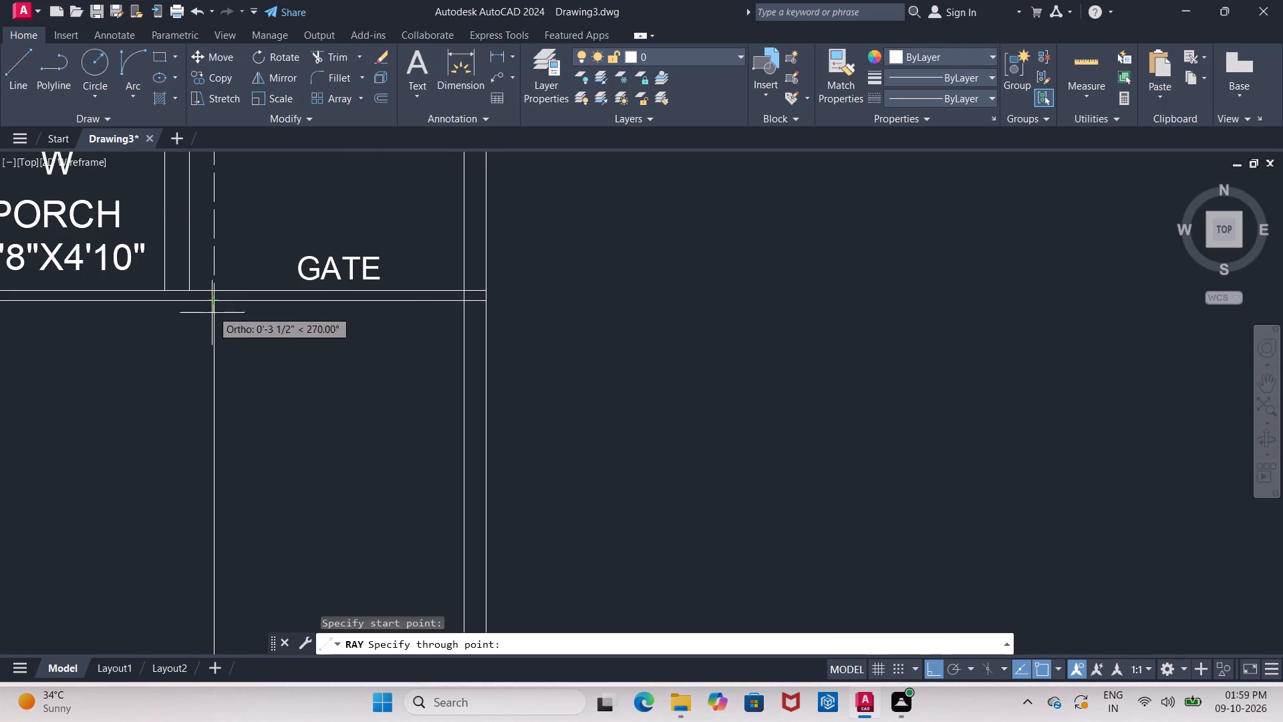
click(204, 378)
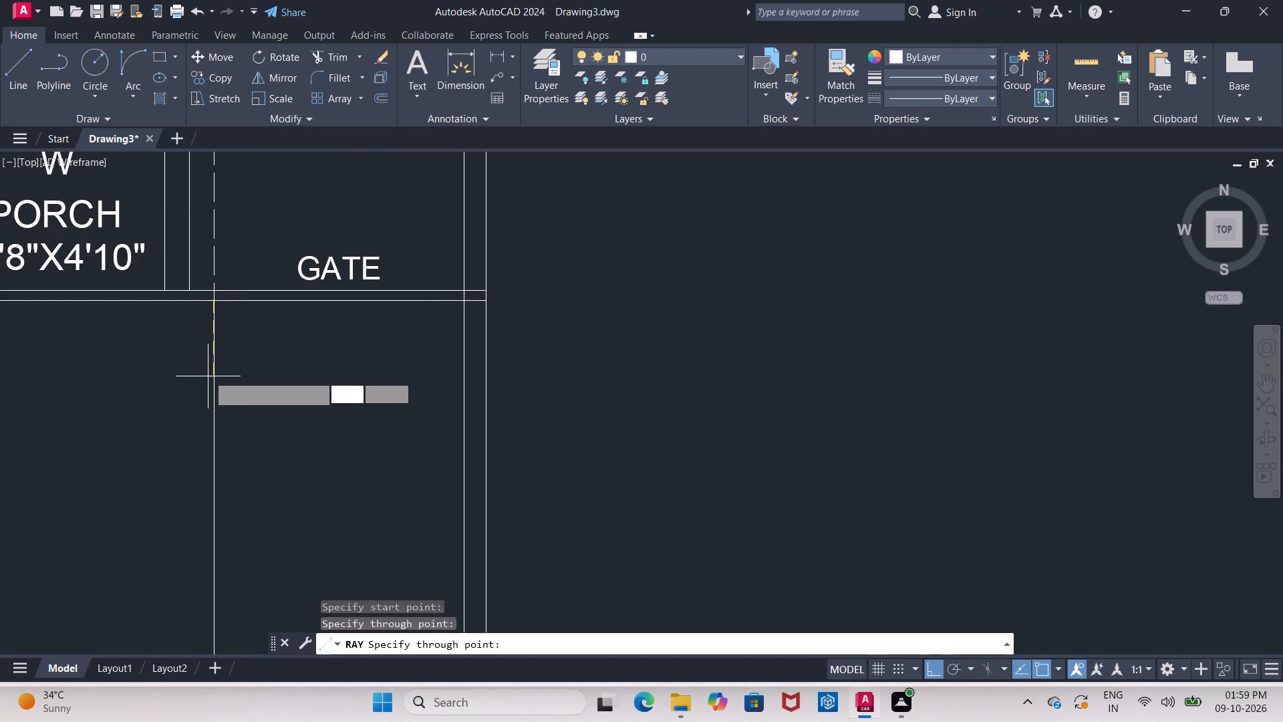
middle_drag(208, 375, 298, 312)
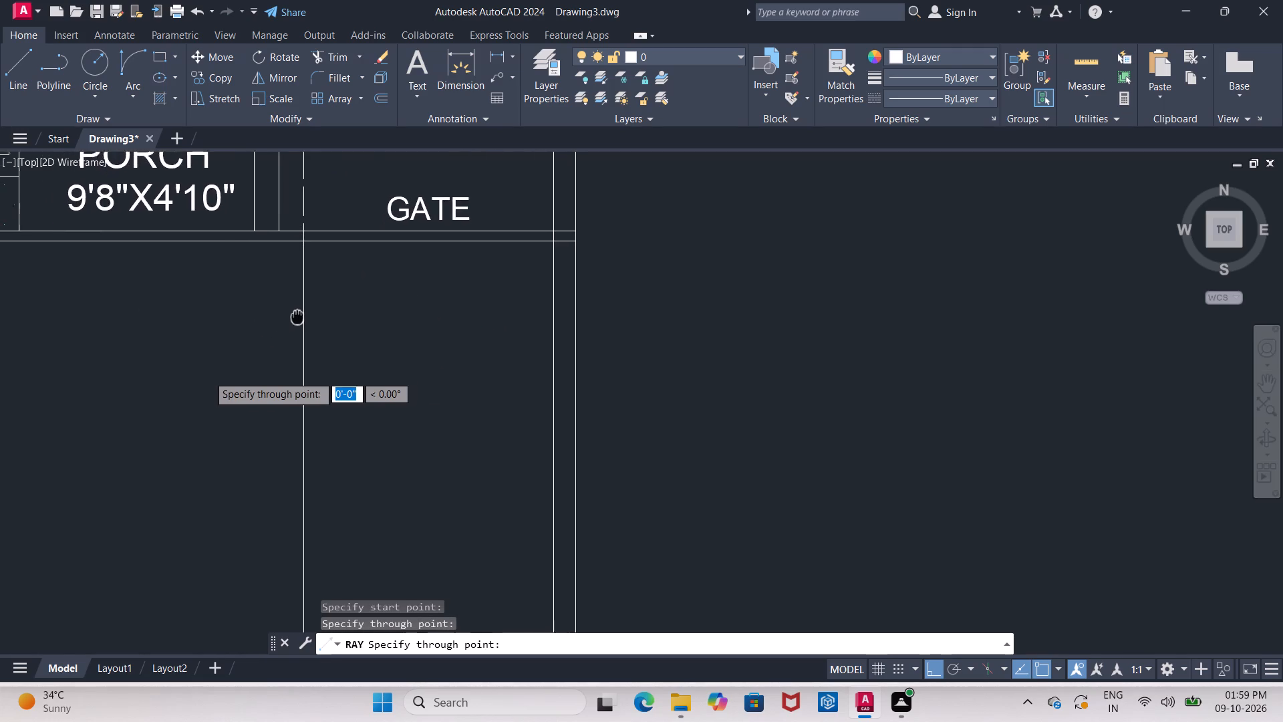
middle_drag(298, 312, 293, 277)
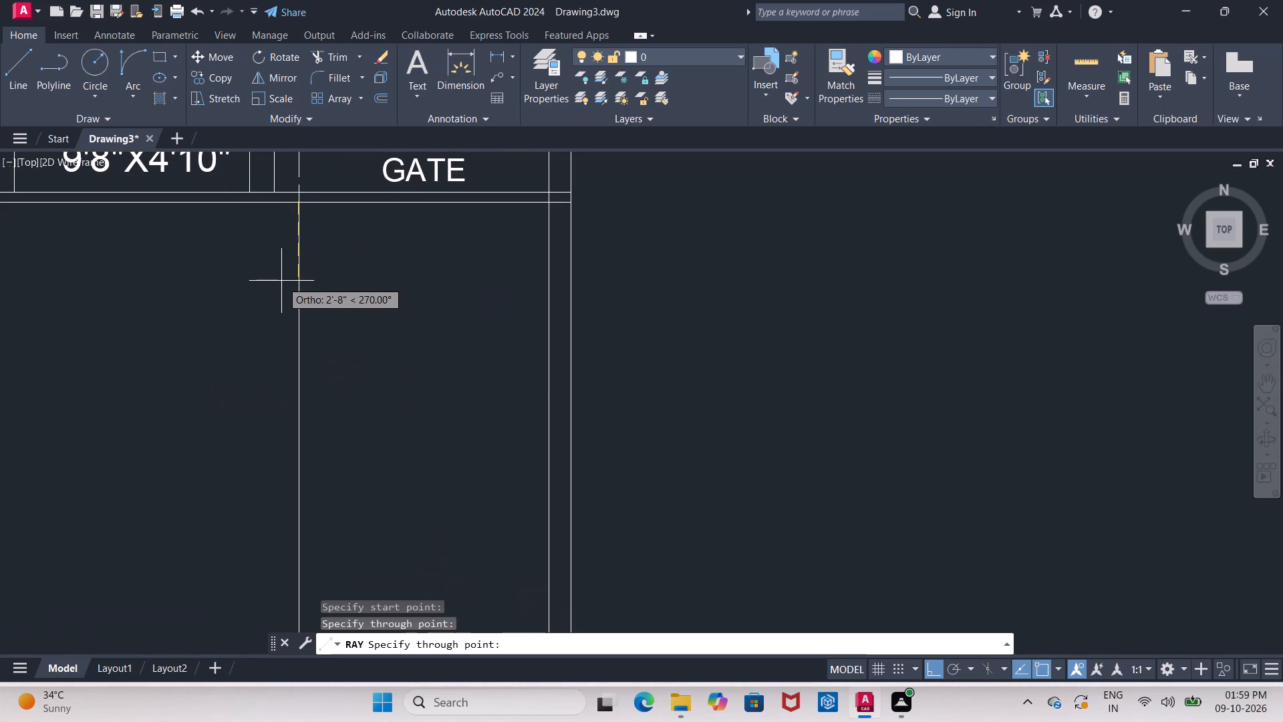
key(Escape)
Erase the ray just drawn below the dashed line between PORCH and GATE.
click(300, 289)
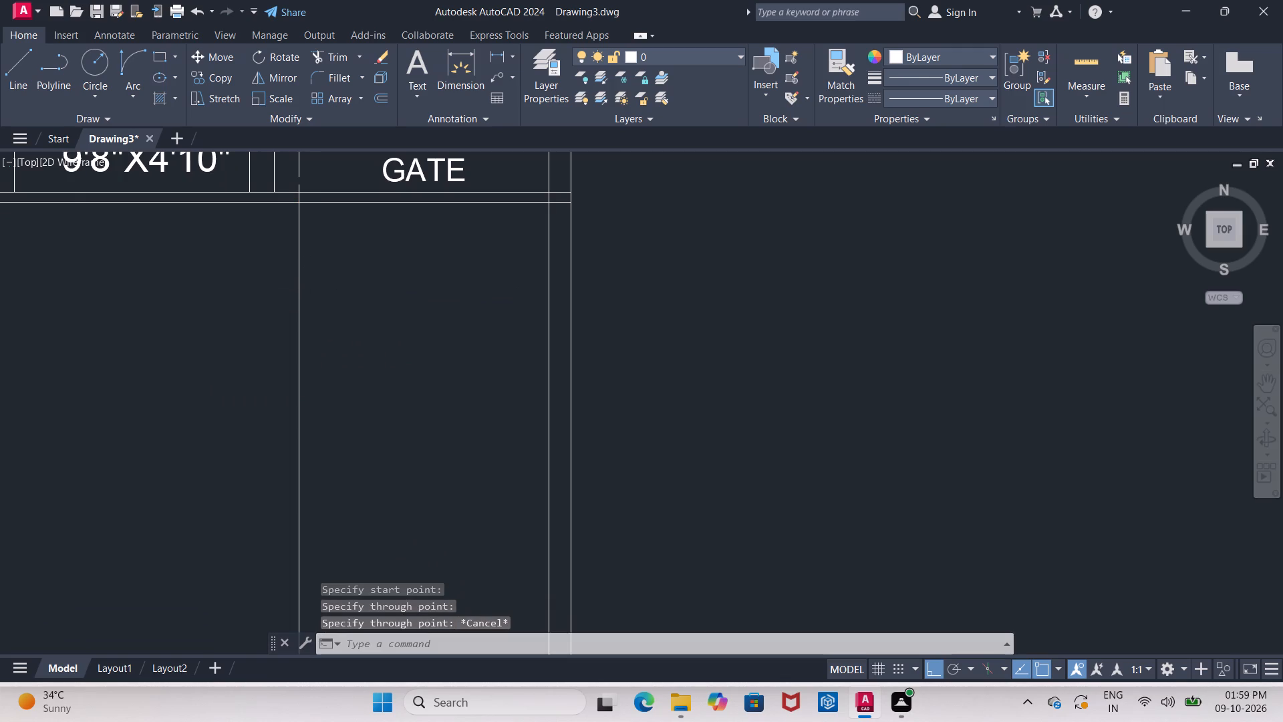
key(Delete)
Draw a ray straight down from the outer corner of the porch steps, at the upper end of the dashed line beside PARKING.
middle_drag(300, 289, 316, 302)
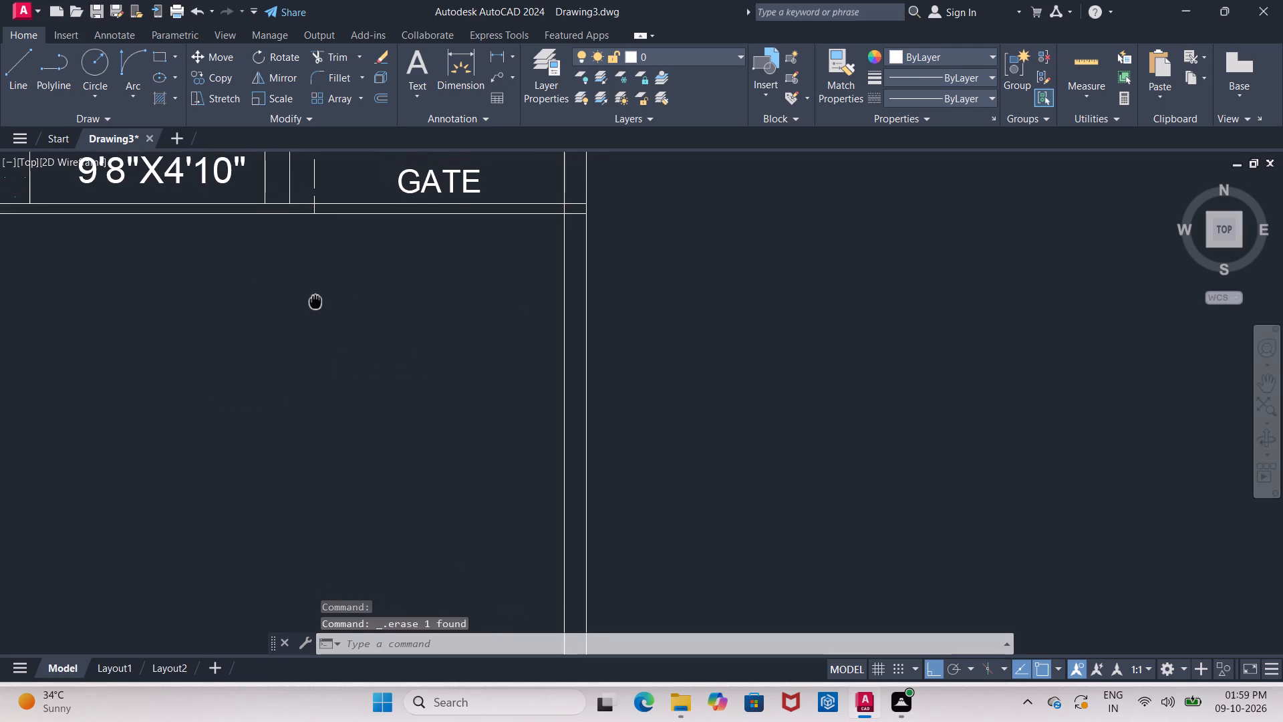
middle_drag(316, 302, 319, 314)
scroll(319, 311, down, 2)
middle_drag(319, 311, 313, 312)
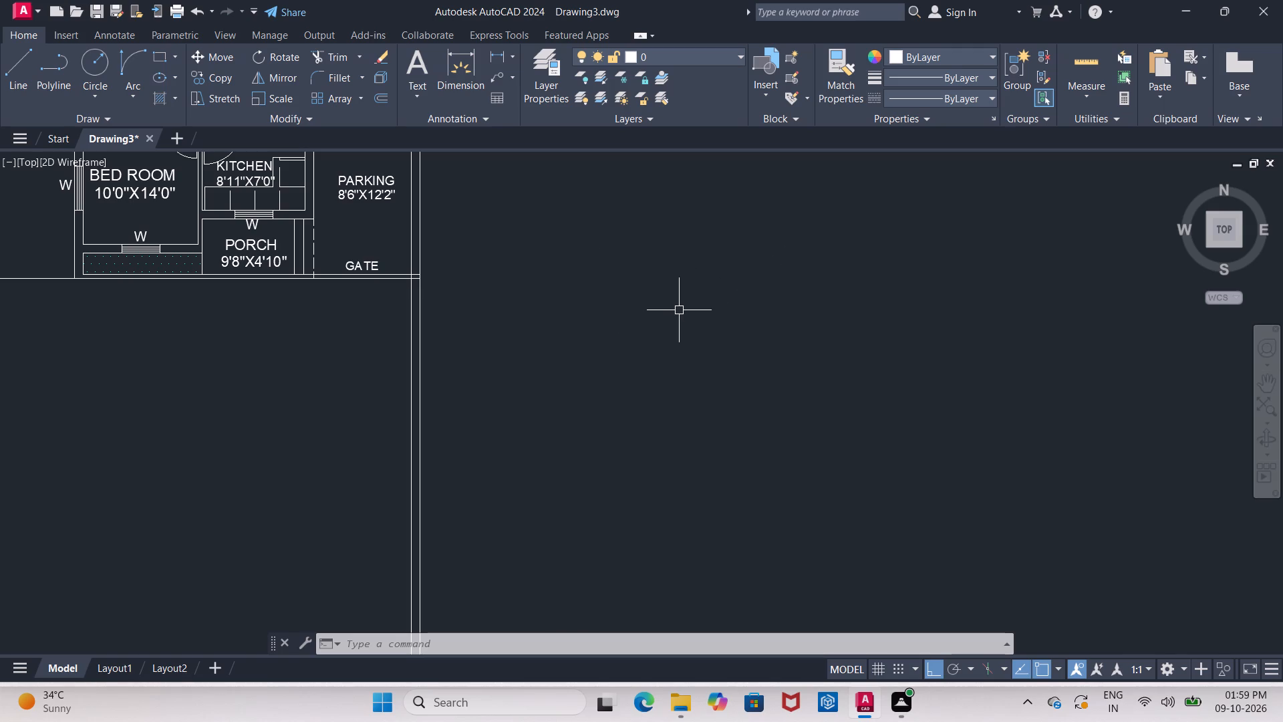
text(RAY)
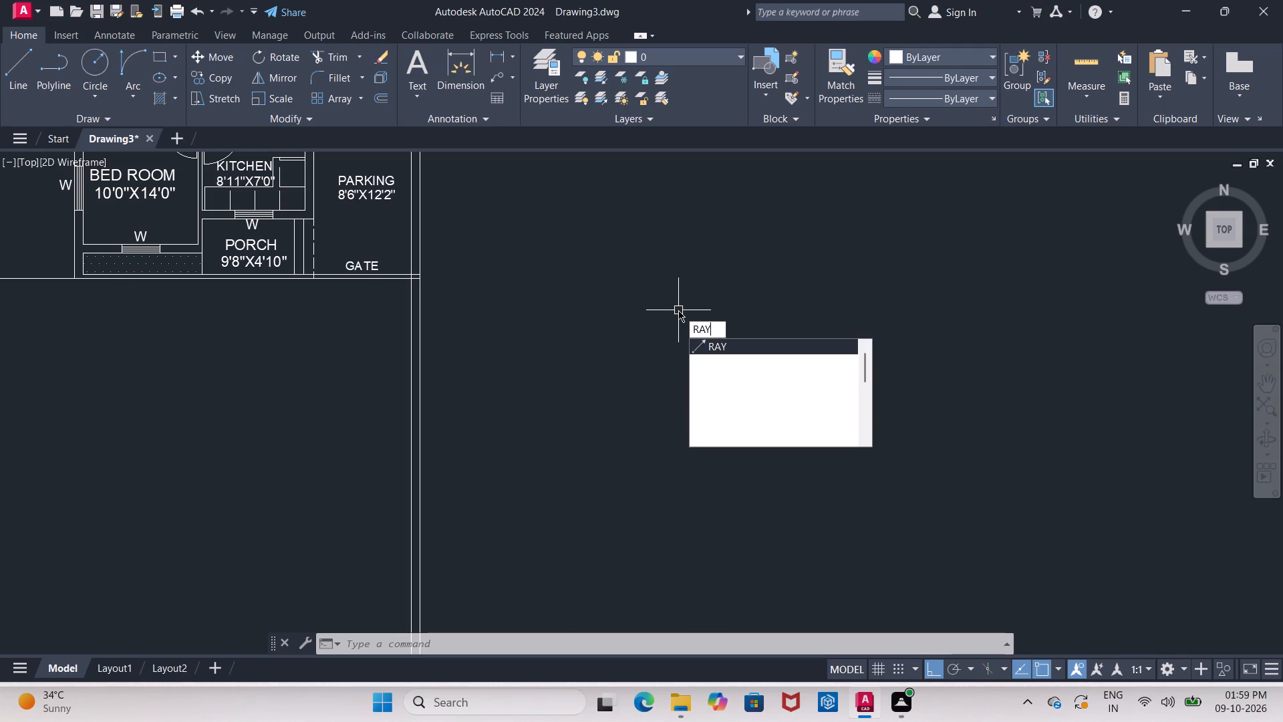
click(710, 341)
middle_drag(702, 332, 748, 310)
middle_drag(668, 271, 669, 386)
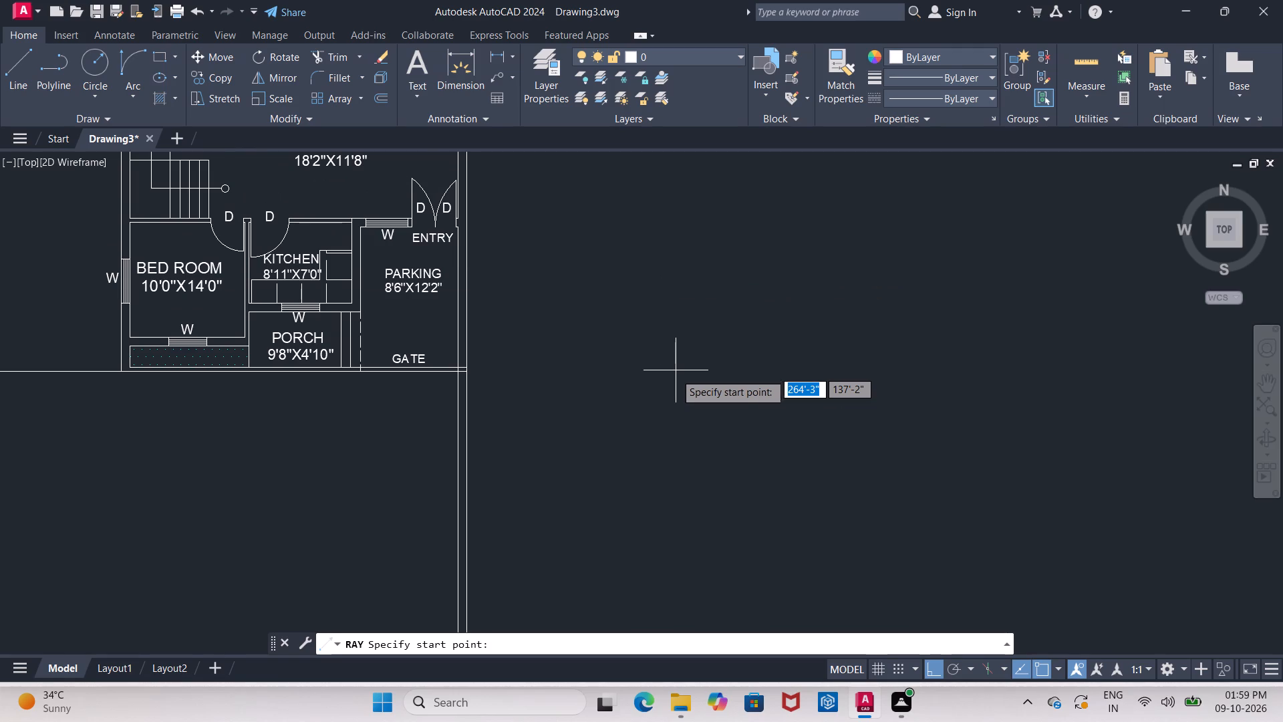
click(361, 311)
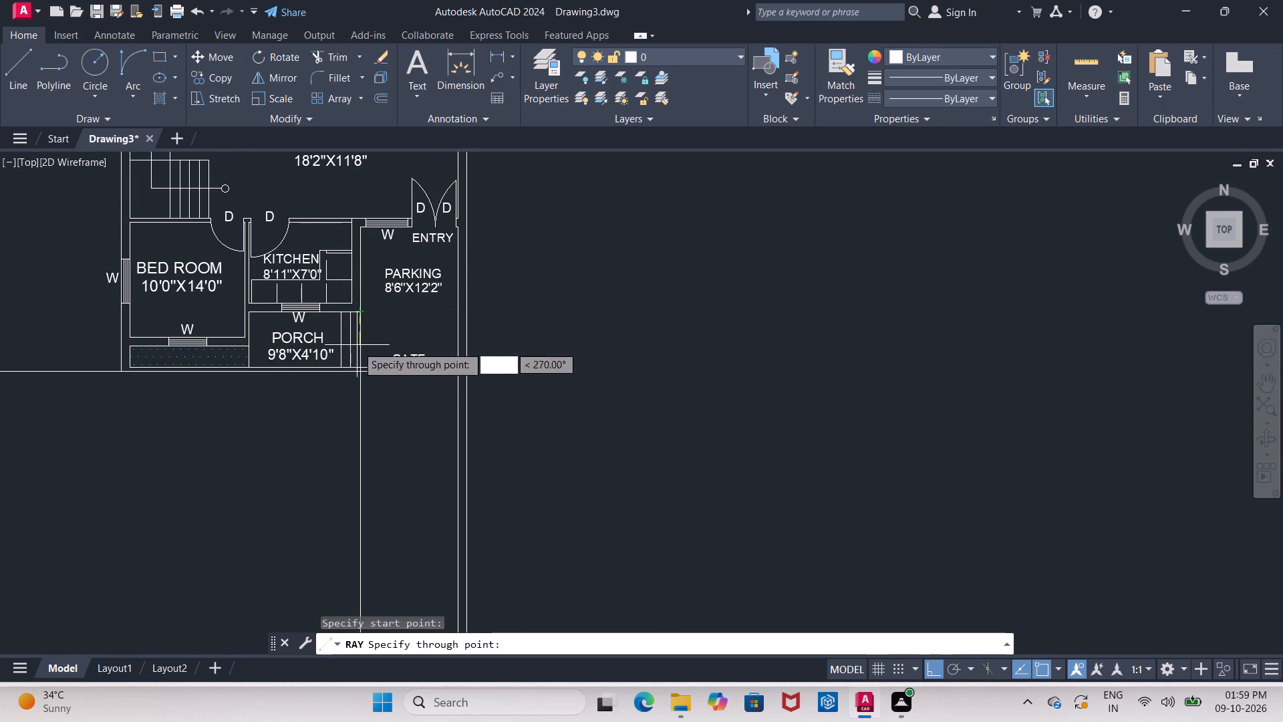
click(357, 348)
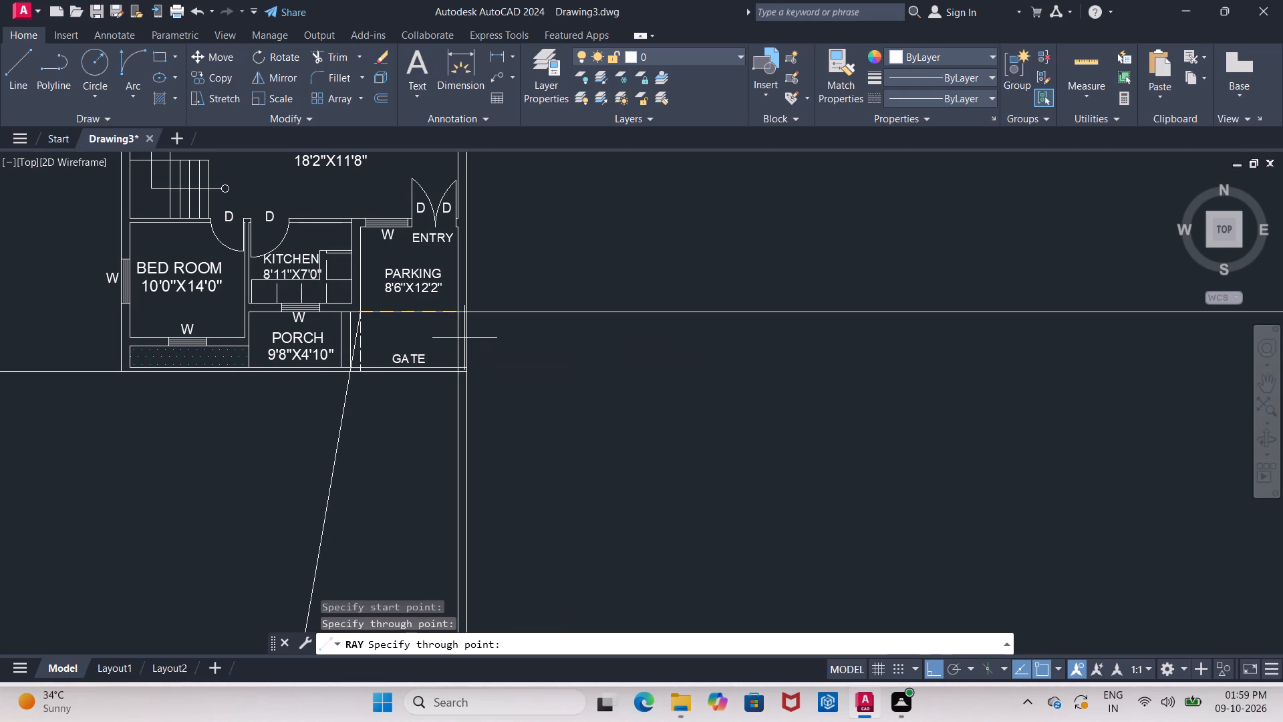
key(ctrl+z)
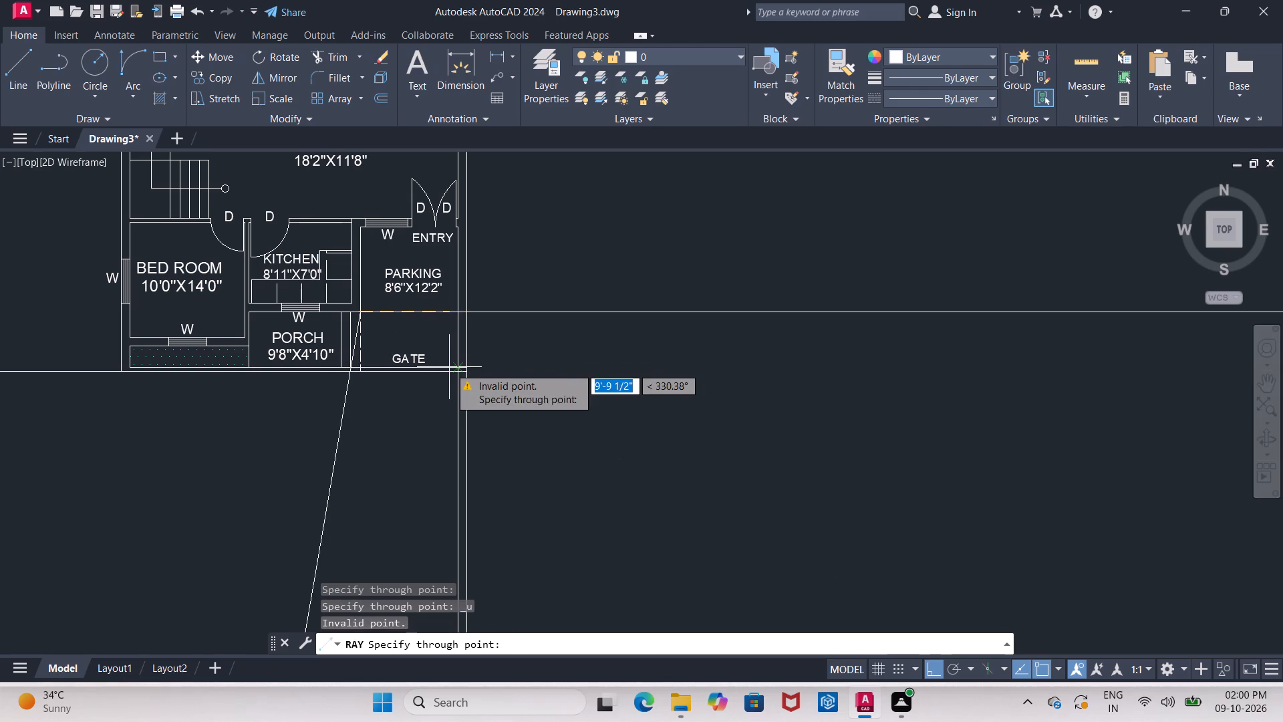
click(415, 517)
middle_drag(417, 514, 432, 465)
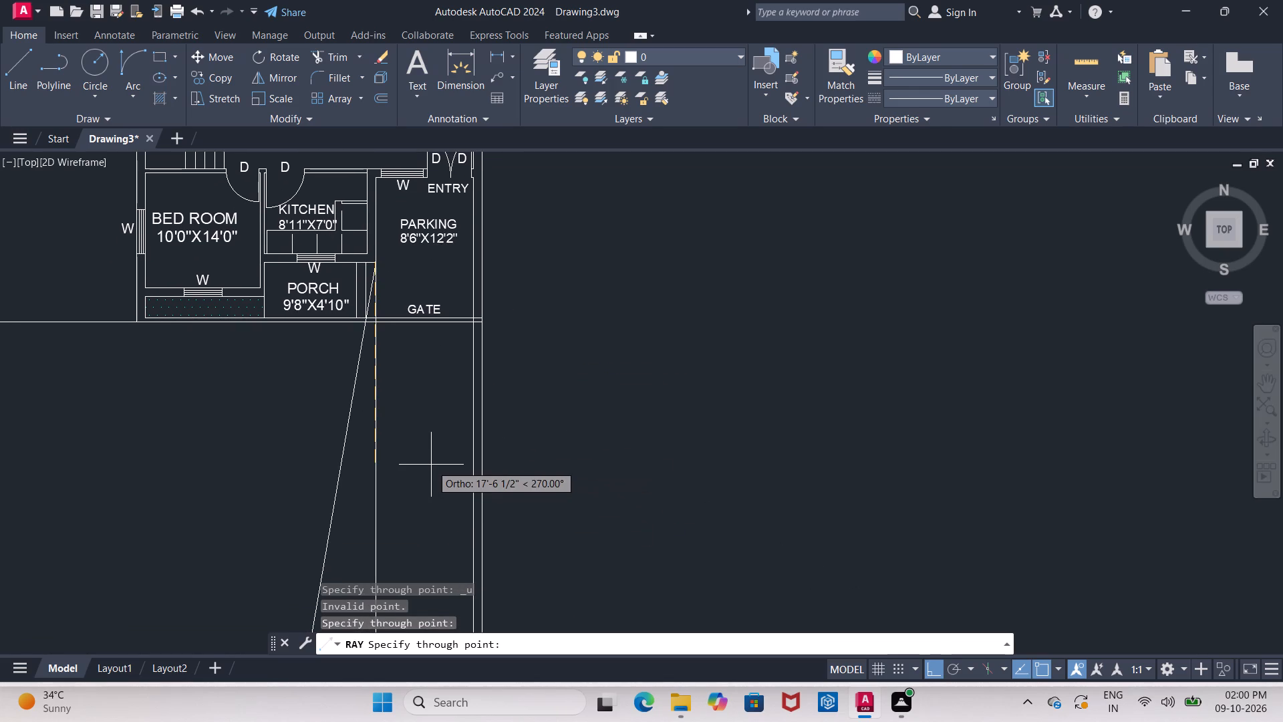
key(Escape)
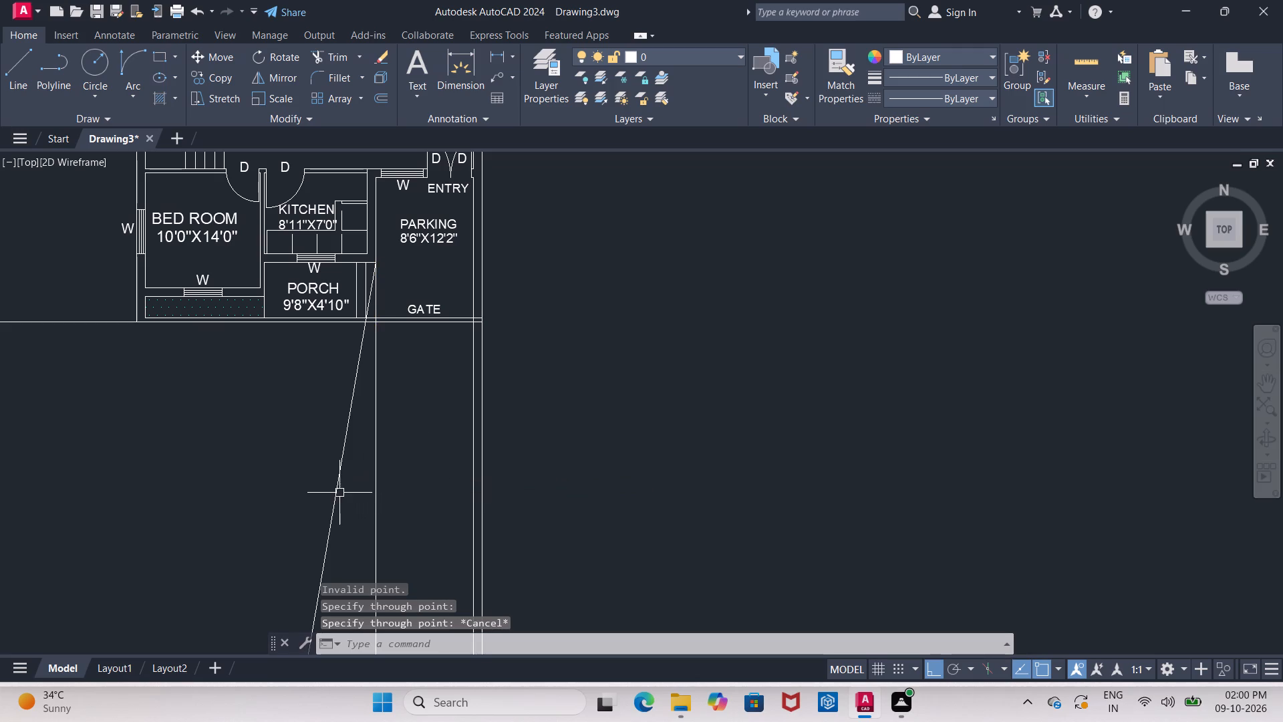
Erase the stray slanted ray starting at the outer corner of the porch steps.
click(339, 493)
key(Delete)
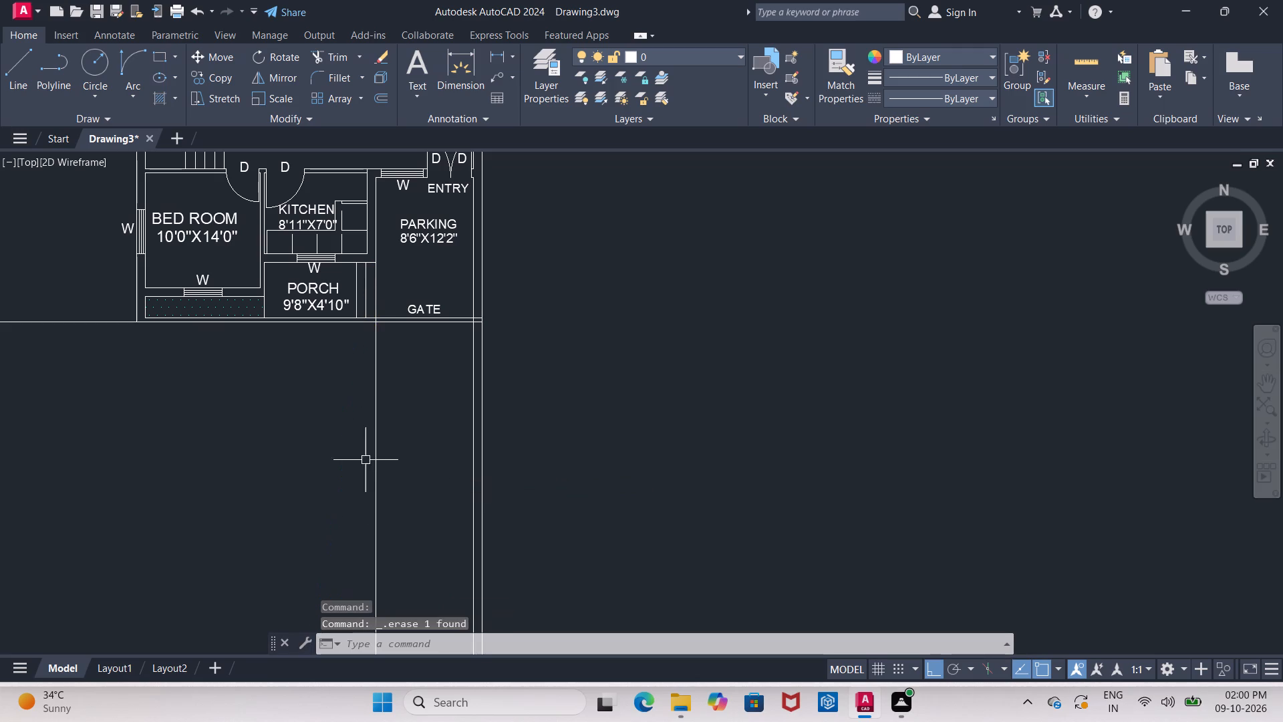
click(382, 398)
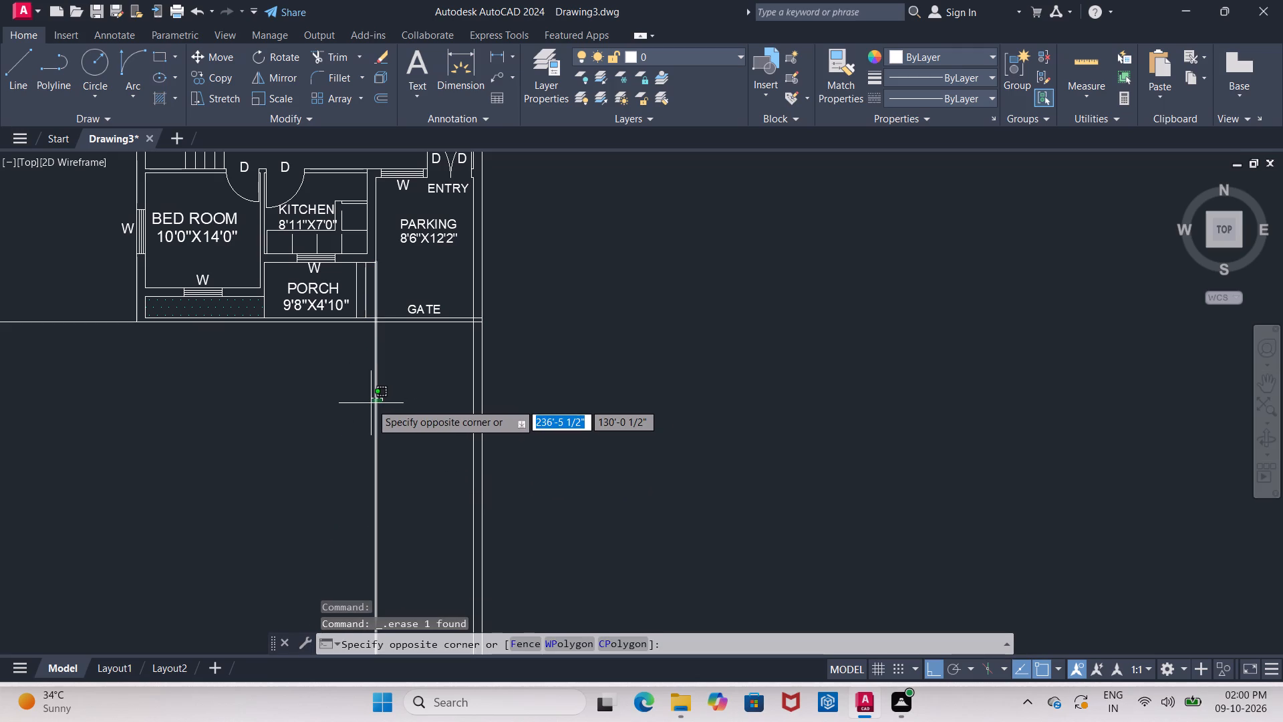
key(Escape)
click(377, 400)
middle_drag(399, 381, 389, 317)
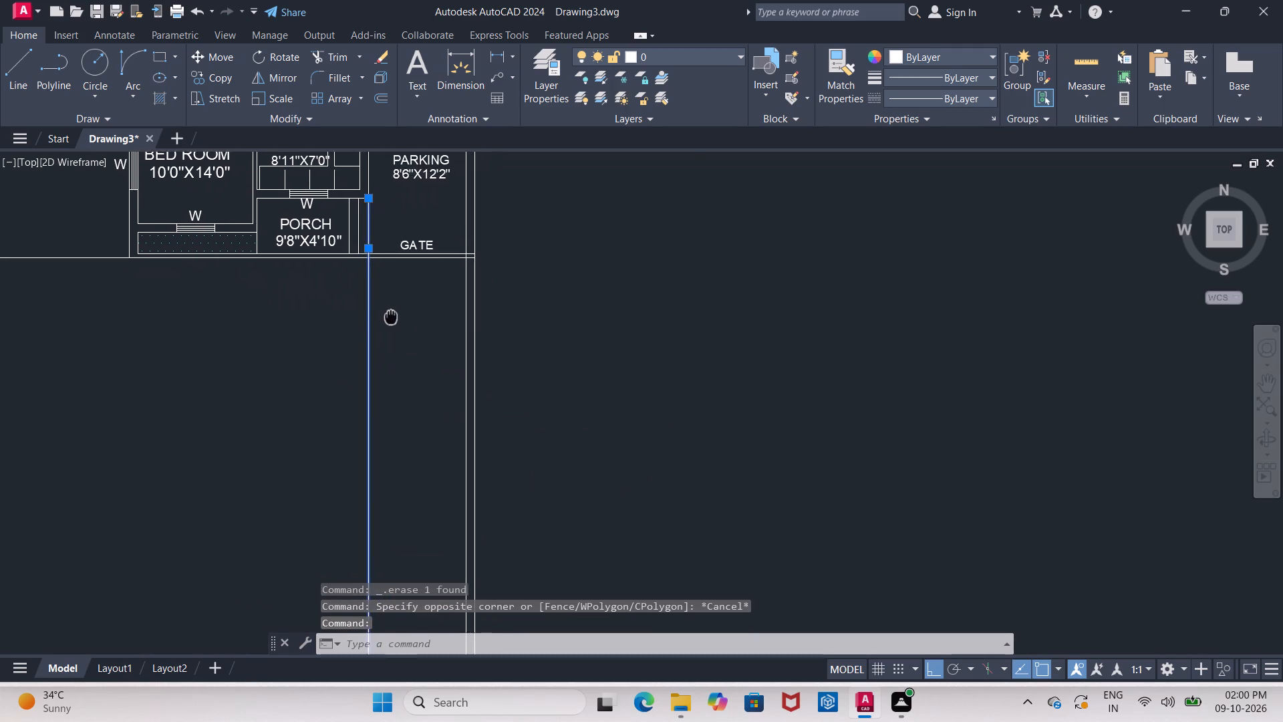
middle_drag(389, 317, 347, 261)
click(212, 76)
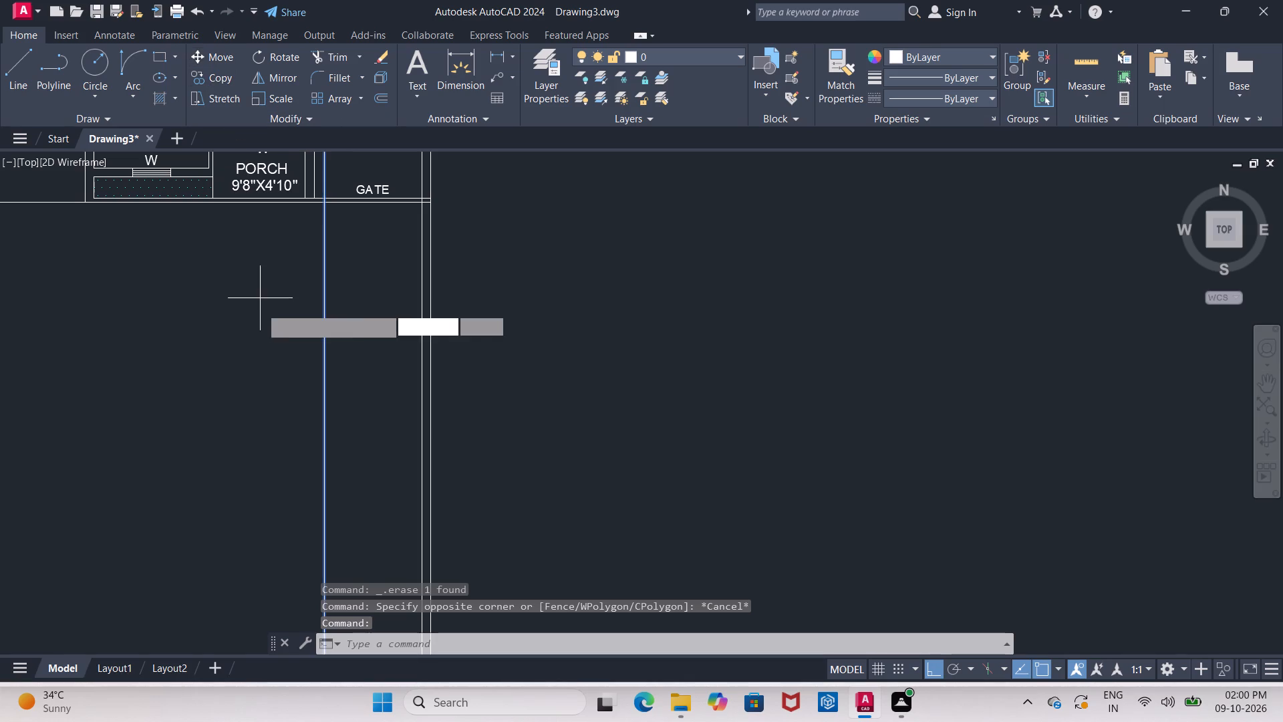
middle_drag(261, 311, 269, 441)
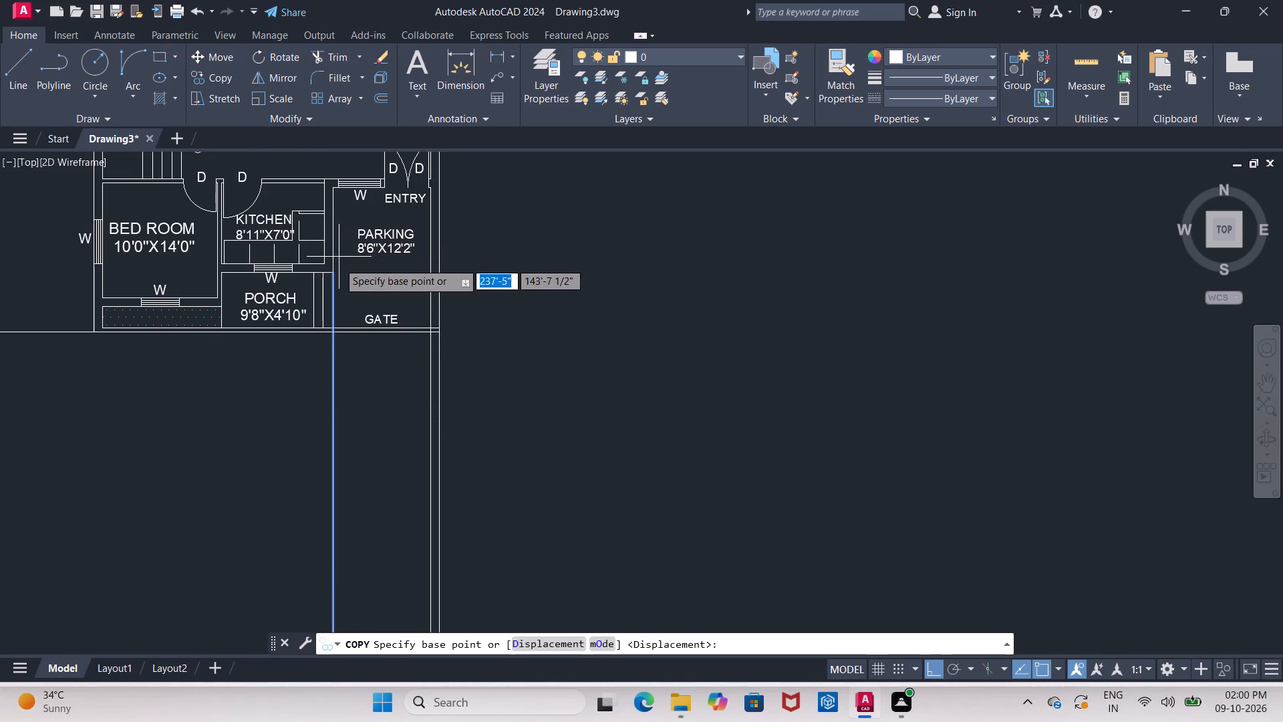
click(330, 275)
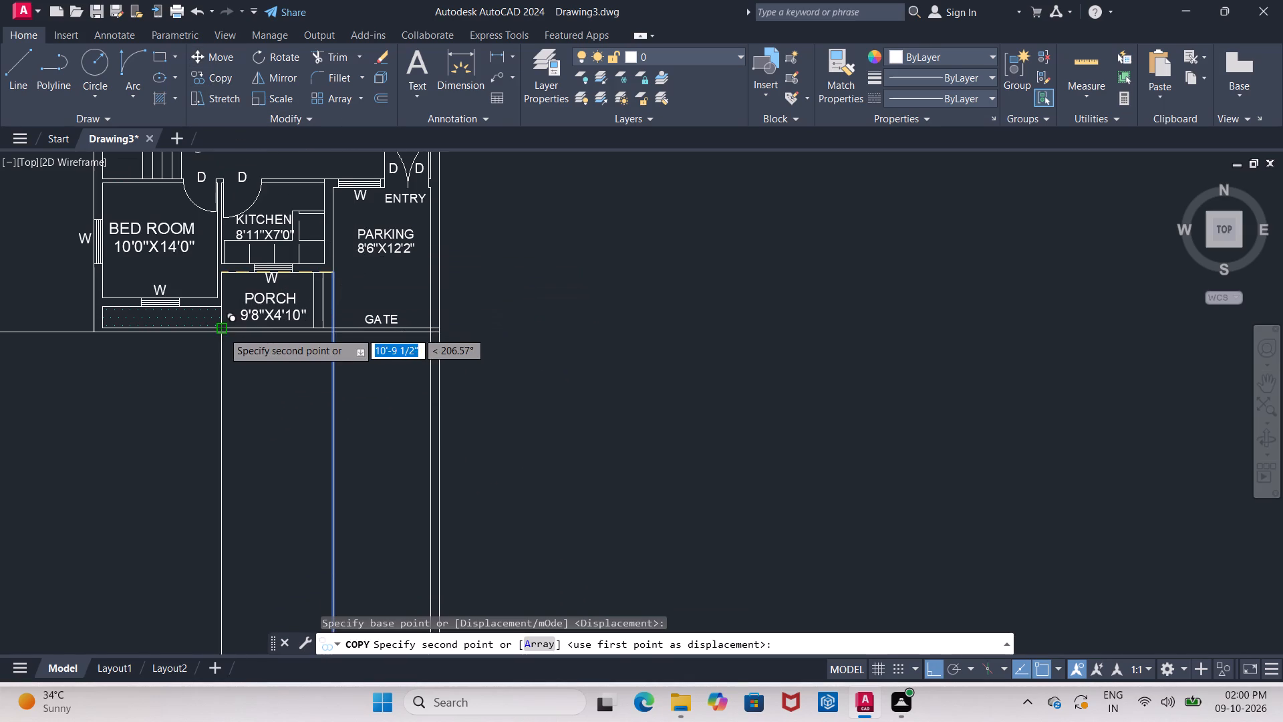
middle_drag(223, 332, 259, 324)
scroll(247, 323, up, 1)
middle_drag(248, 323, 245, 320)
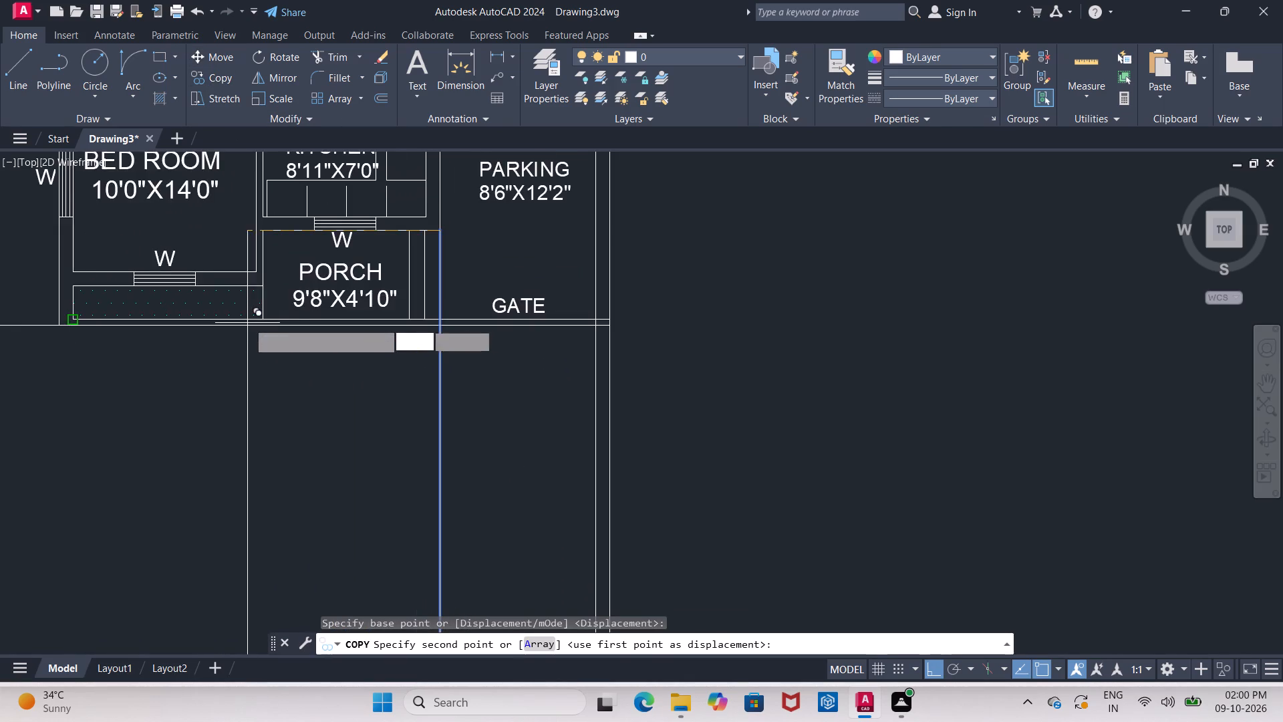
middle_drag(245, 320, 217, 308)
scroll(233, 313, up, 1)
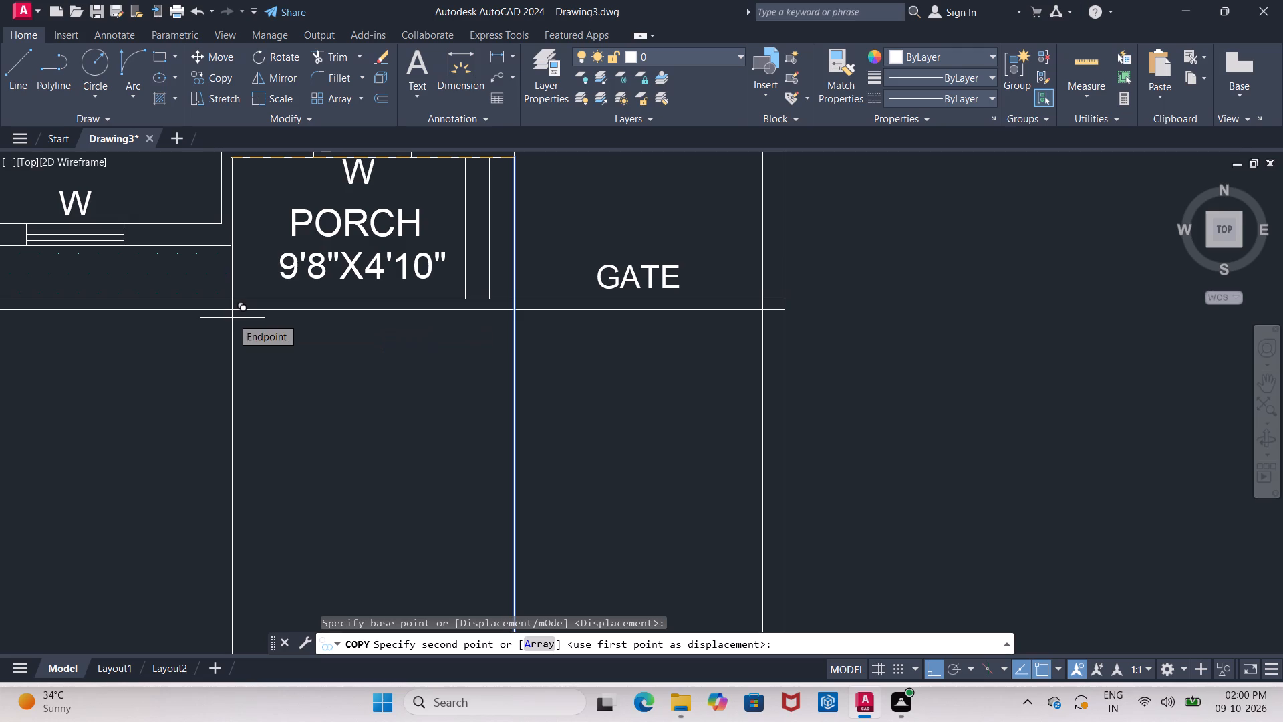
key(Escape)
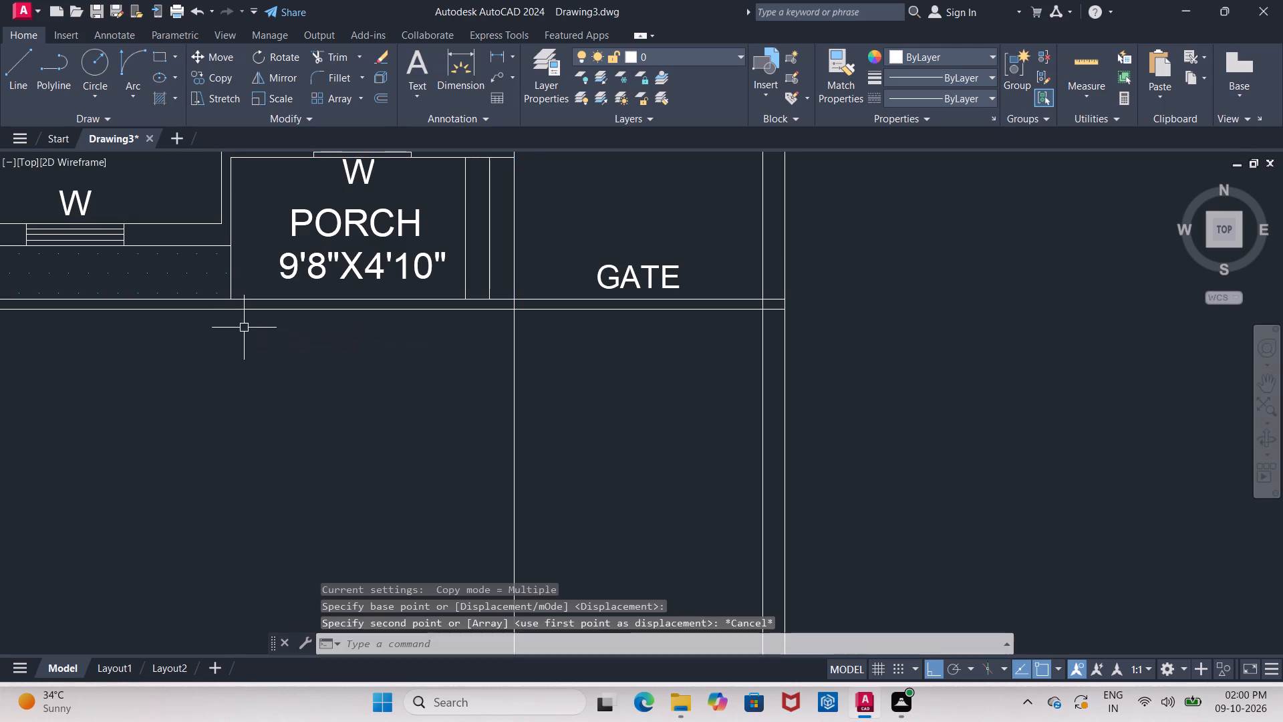
Copy the vertical ray between PORCH and PARKING from its upper end to the porch's lower corner beside the dotted strip.
middle_drag(247, 334, 233, 354)
click(498, 221)
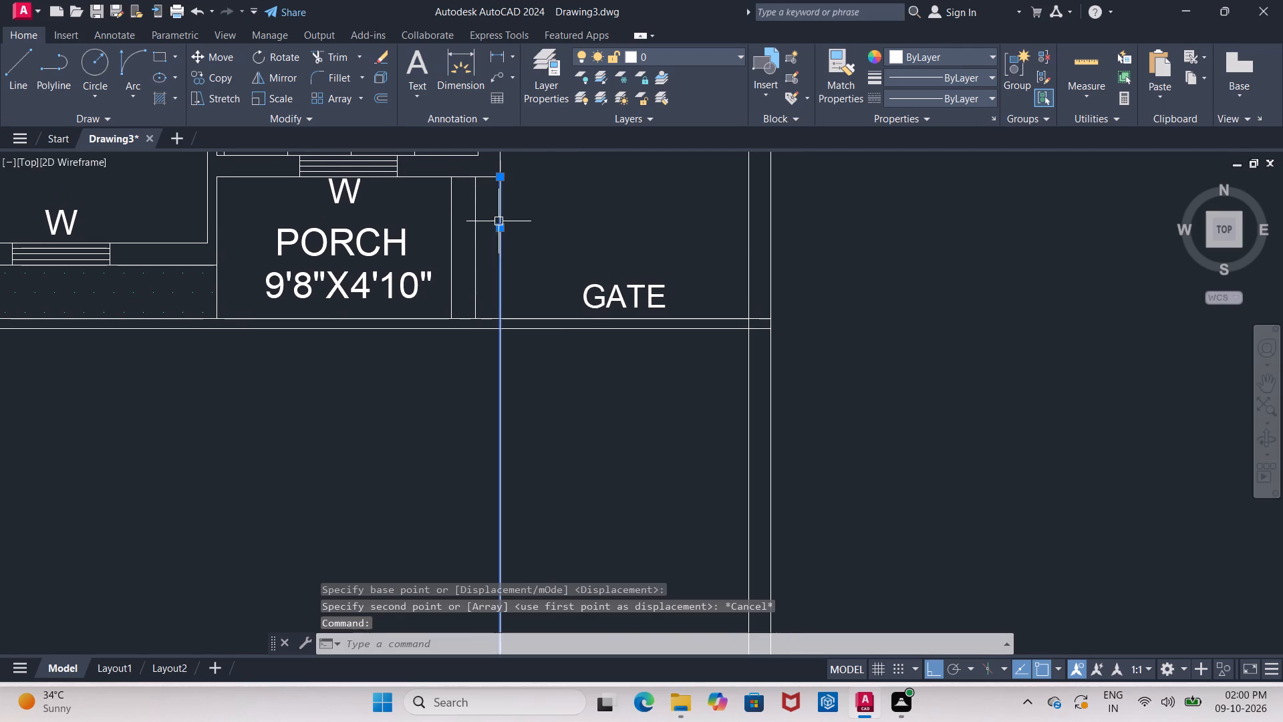
click(221, 82)
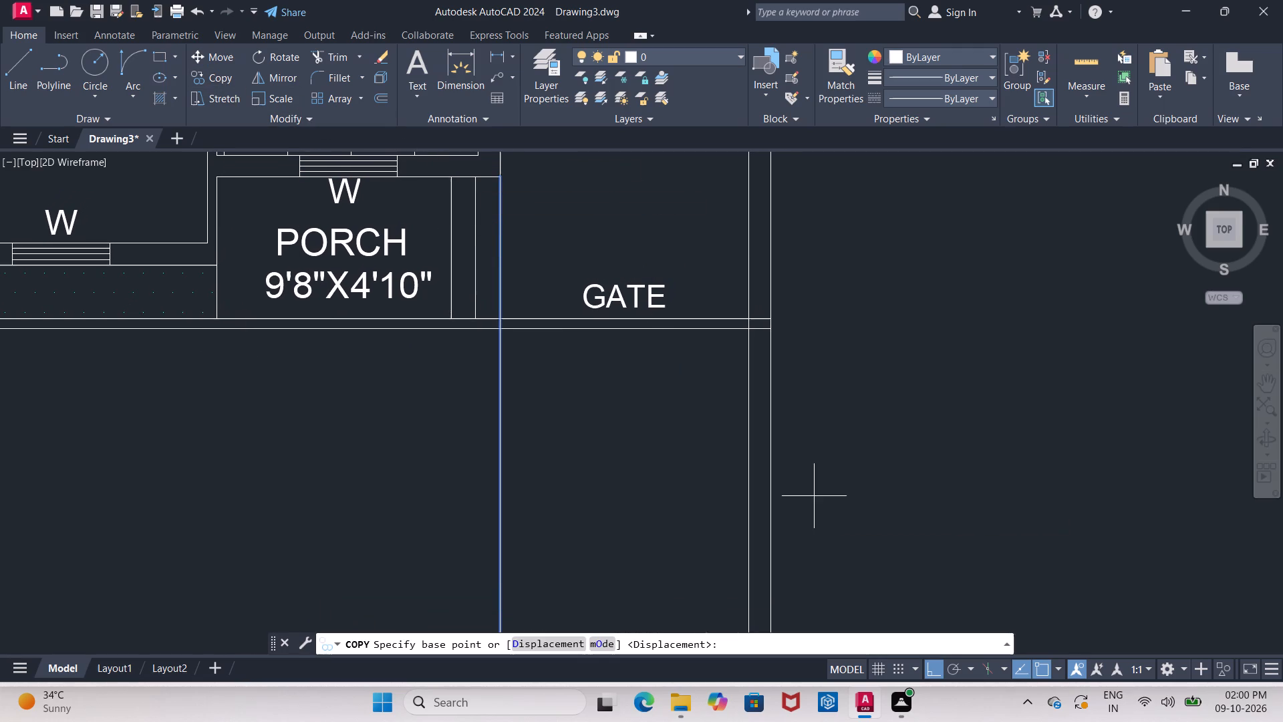
click(934, 663)
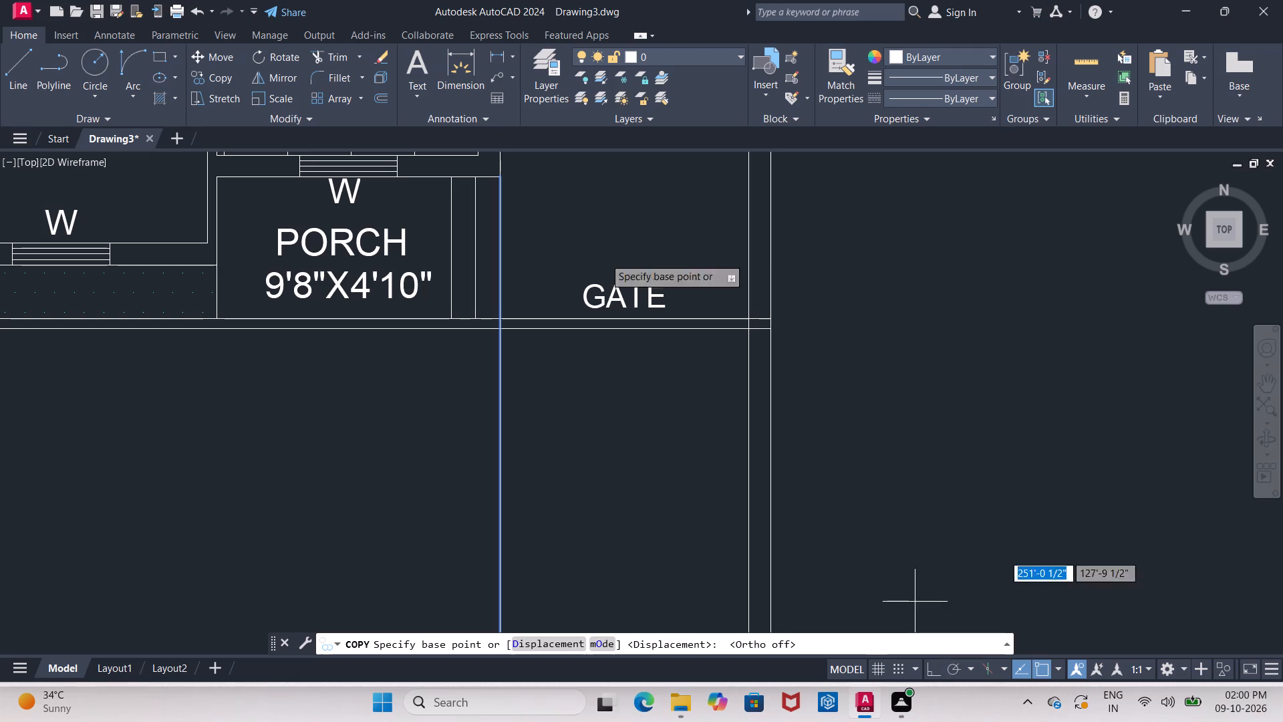
click(498, 181)
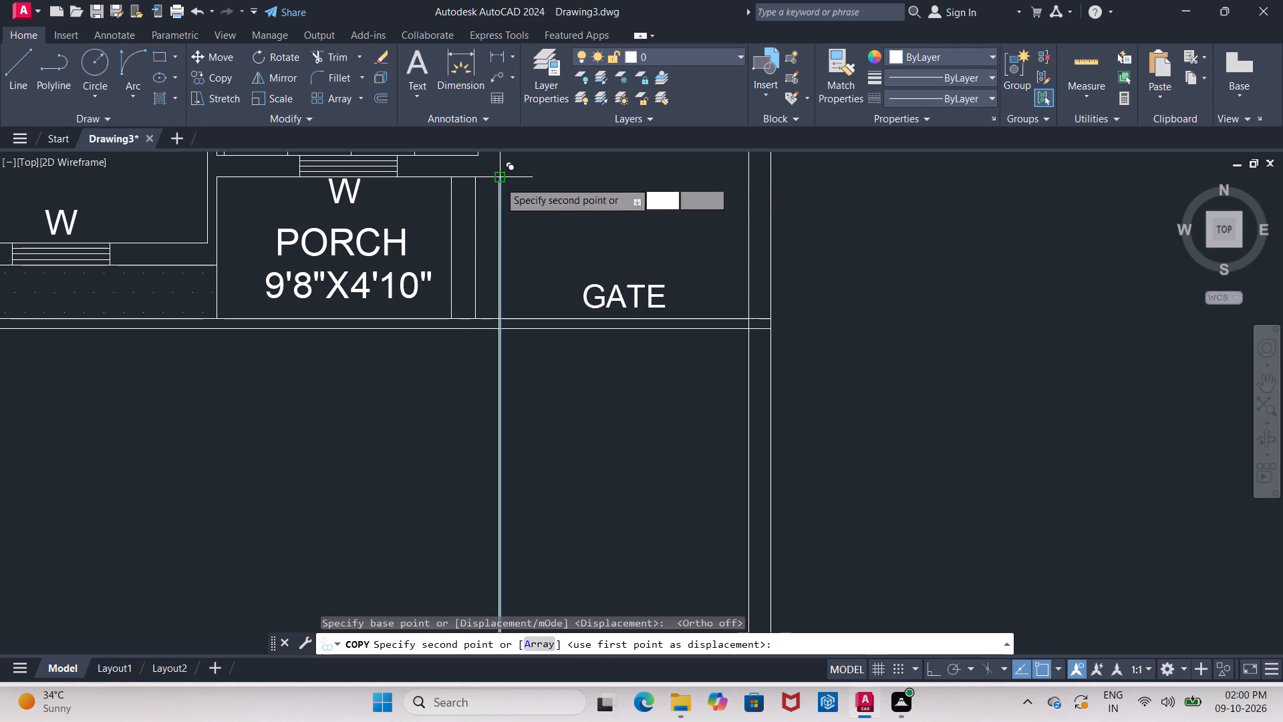
middle_drag(390, 316, 489, 267)
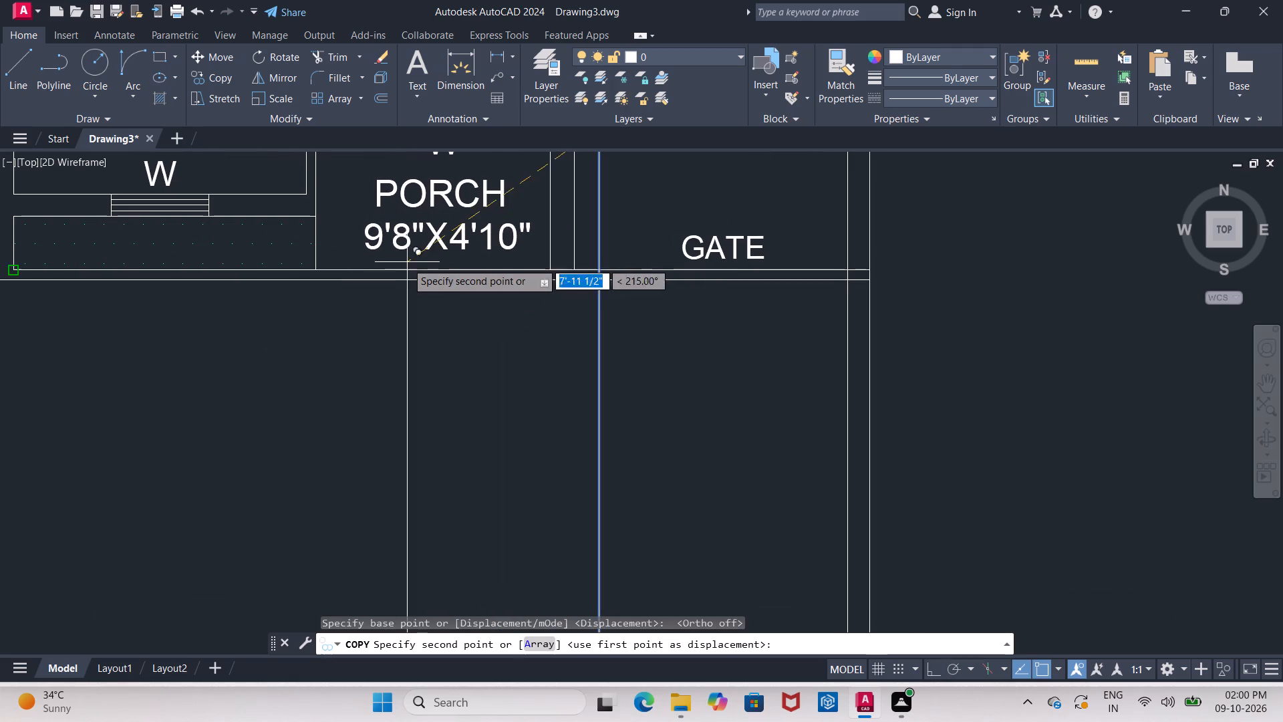
scroll(327, 265, up, 3)
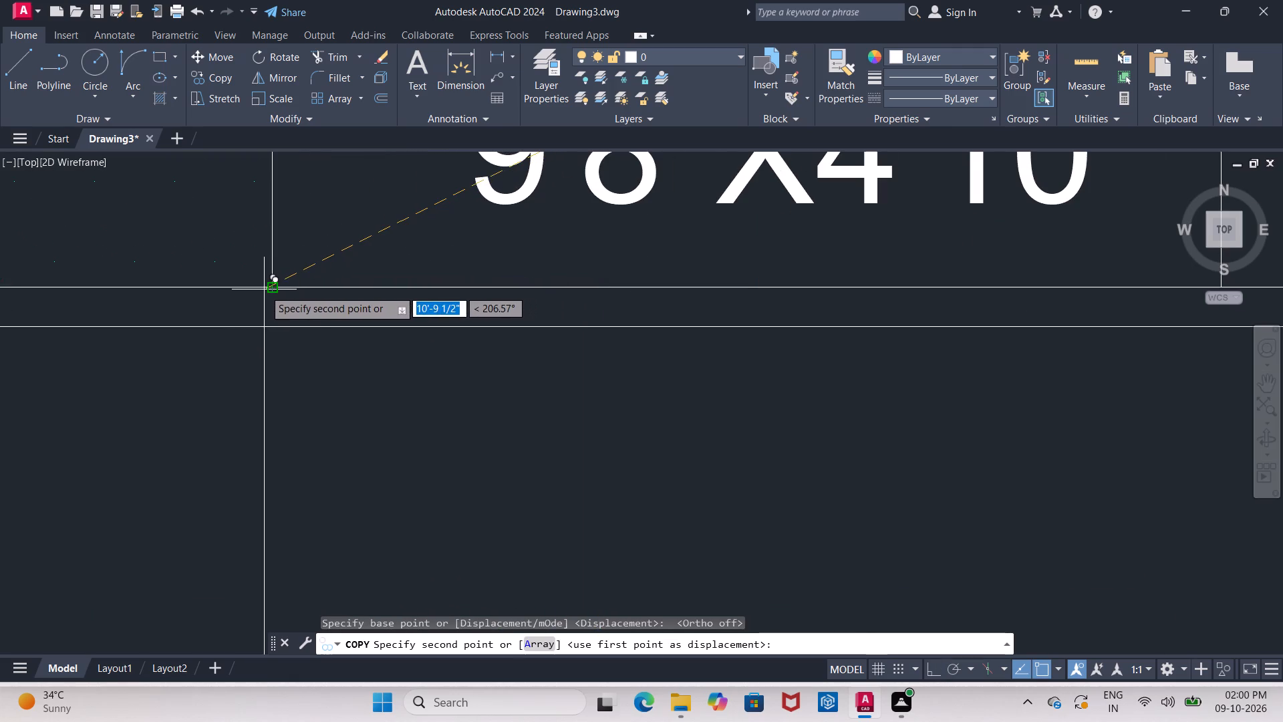
click(275, 289)
Copy the same ray to the outer lower corner of the dotted strip in front of BED ROOM.
middle_drag(296, 285, 498, 227)
scroll(498, 227, down, 3)
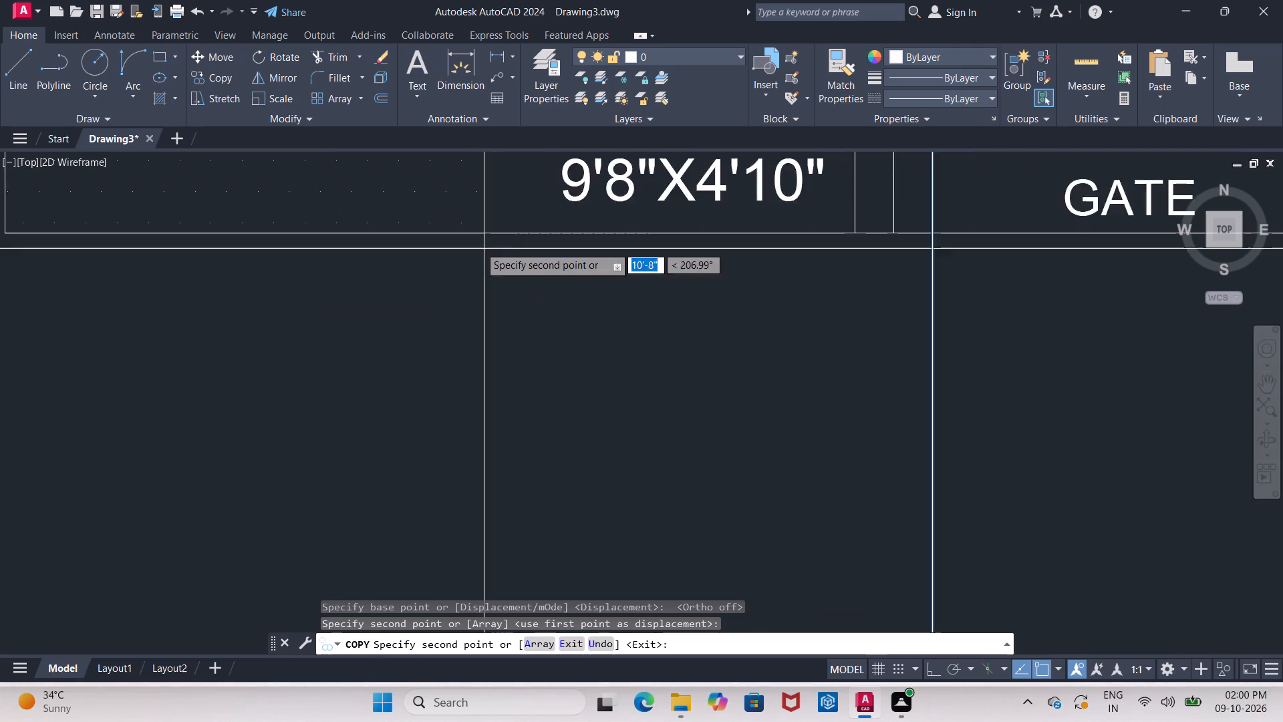
scroll(479, 246, down, 1)
scroll(331, 285, up, 3)
middle_drag(312, 264, 317, 289)
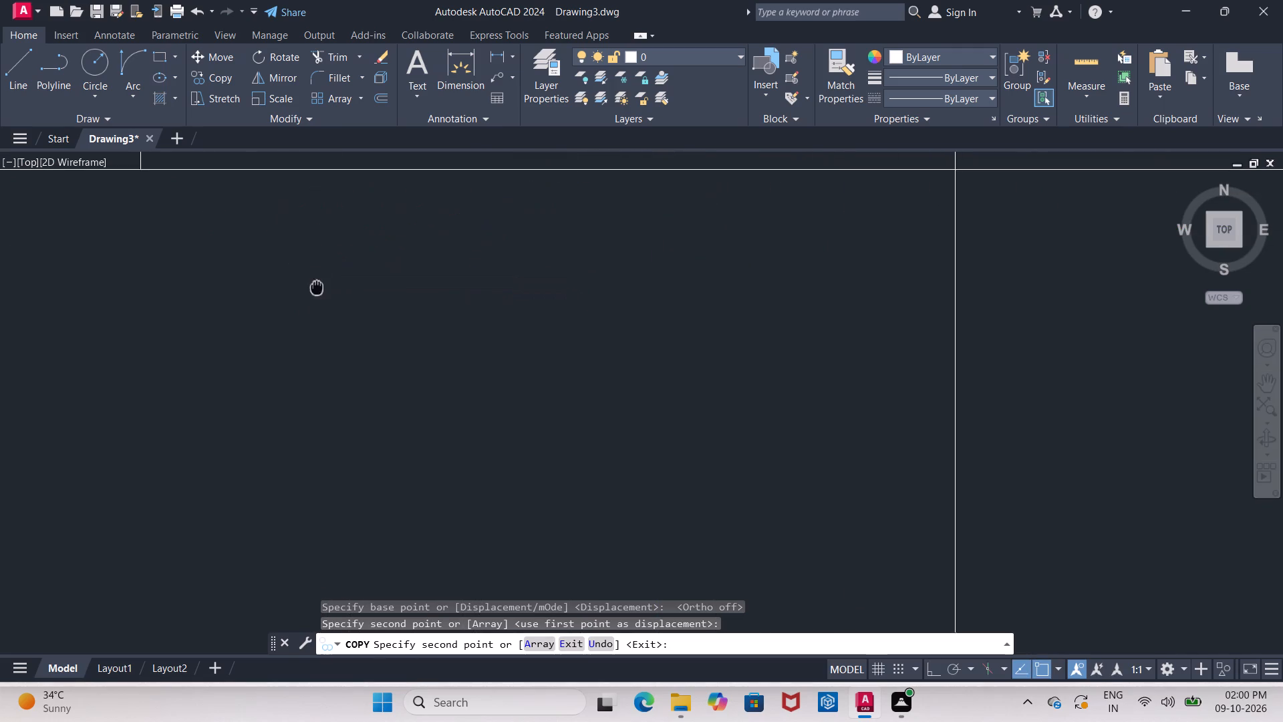
middle_drag(317, 289, 319, 347)
scroll(322, 336, down, 2)
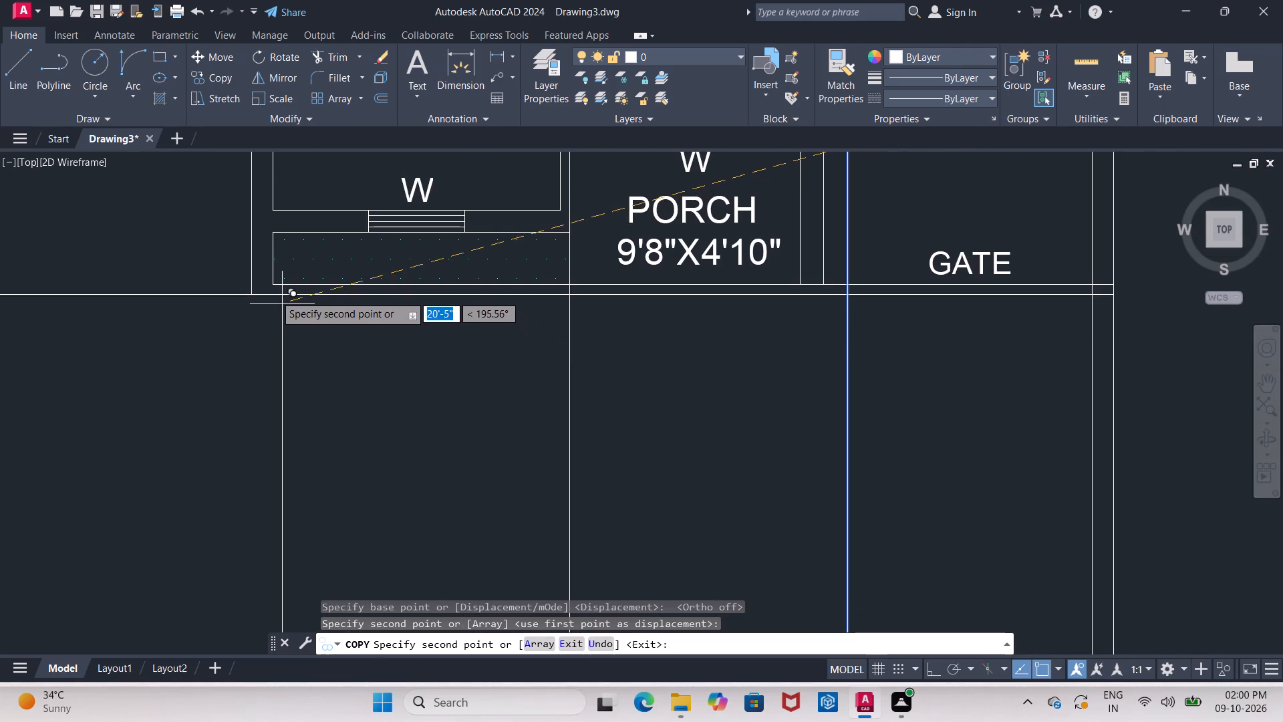
click(273, 282)
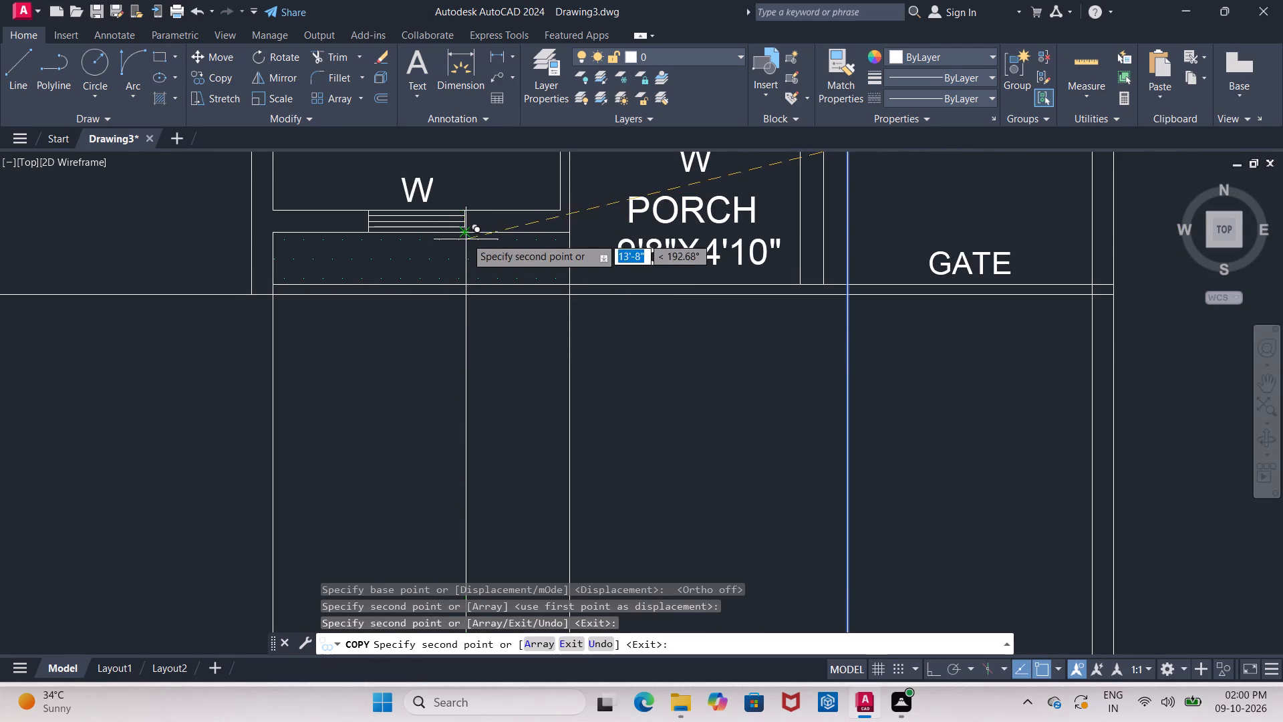
Copy the ray to both lower corners of the front BED ROOM window and of the kitchen window facing PORCH.
scroll(466, 234, up, 2)
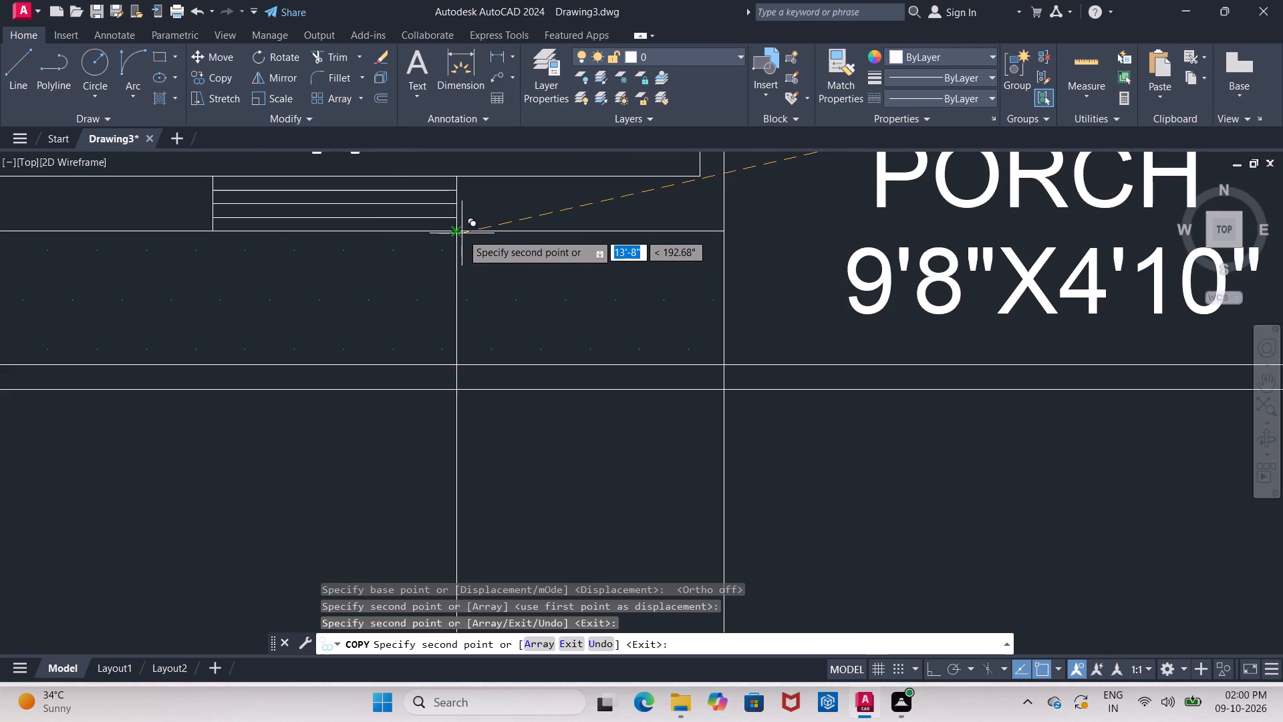
click(454, 233)
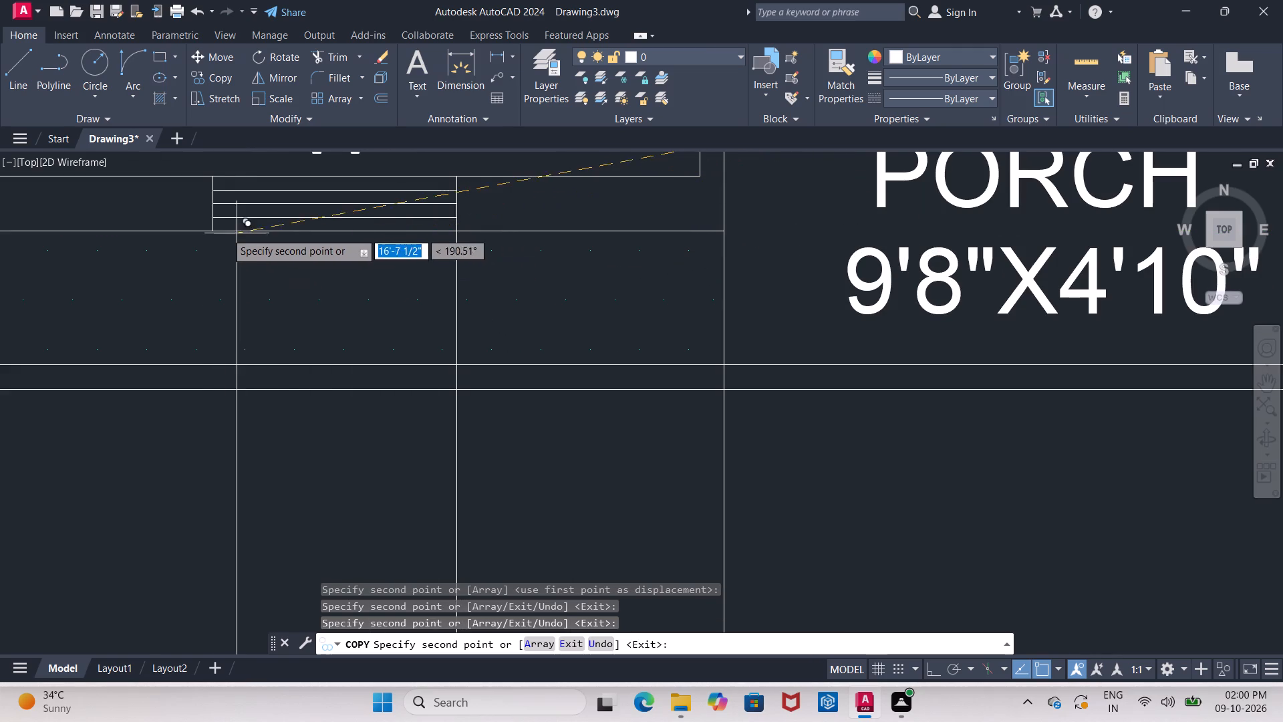
click(214, 232)
scroll(219, 235, down, 4)
middle_drag(252, 260, 209, 293)
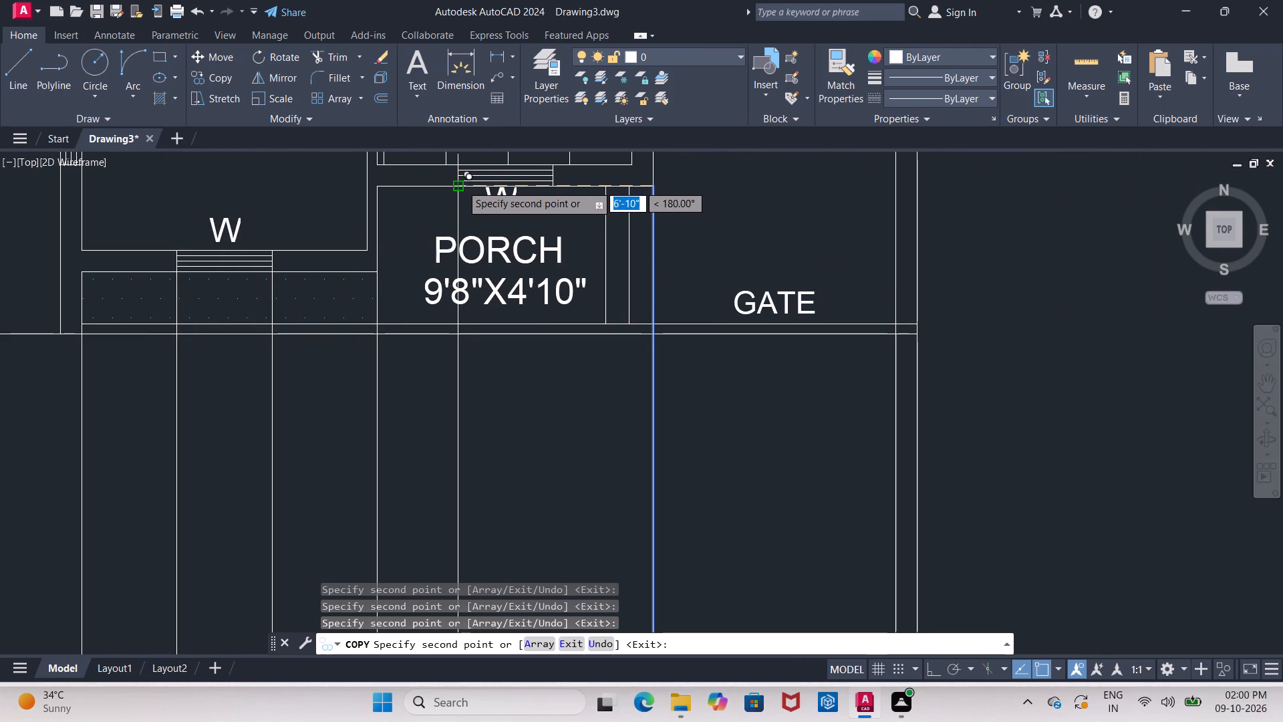
click(461, 185)
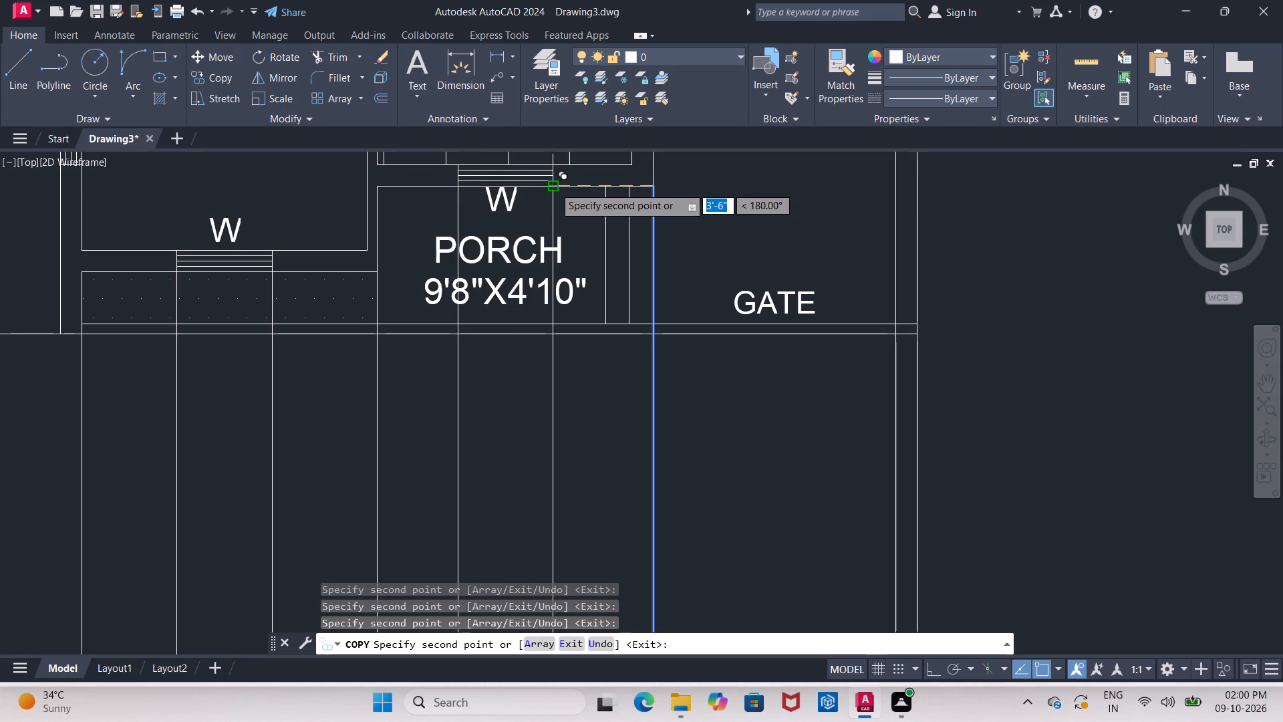
click(554, 187)
Copy the ray to the wall corner beside ENTRY and to the far lower corner of the window next to it.
scroll(547, 235, down, 3)
middle_drag(548, 236, 382, 262)
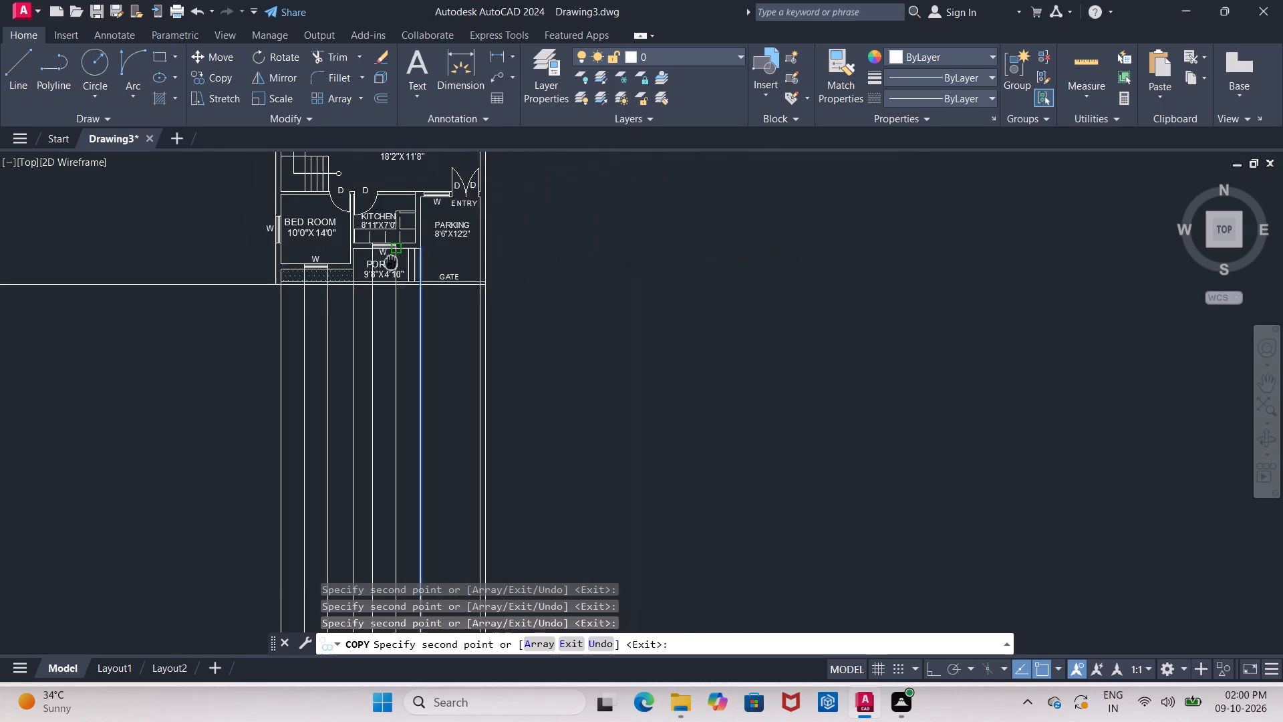
middle_drag(382, 262, 357, 265)
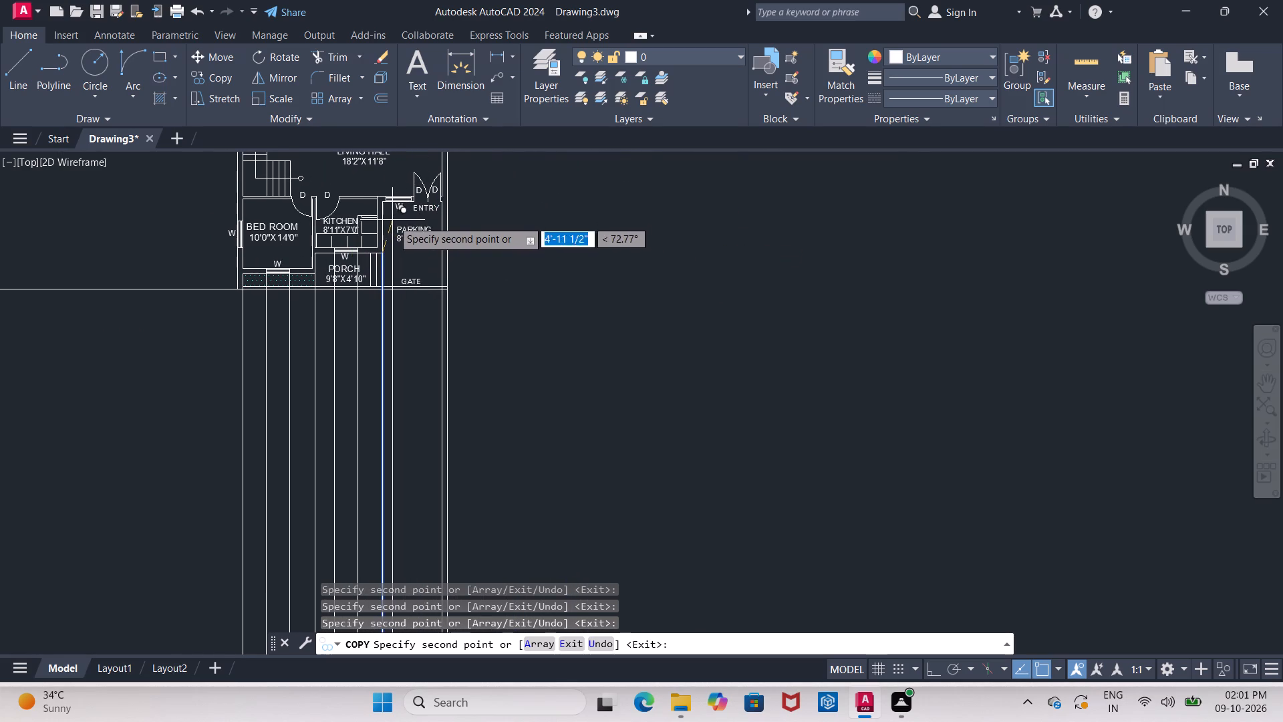
scroll(399, 217, up, 2)
middle_drag(400, 217, 373, 281)
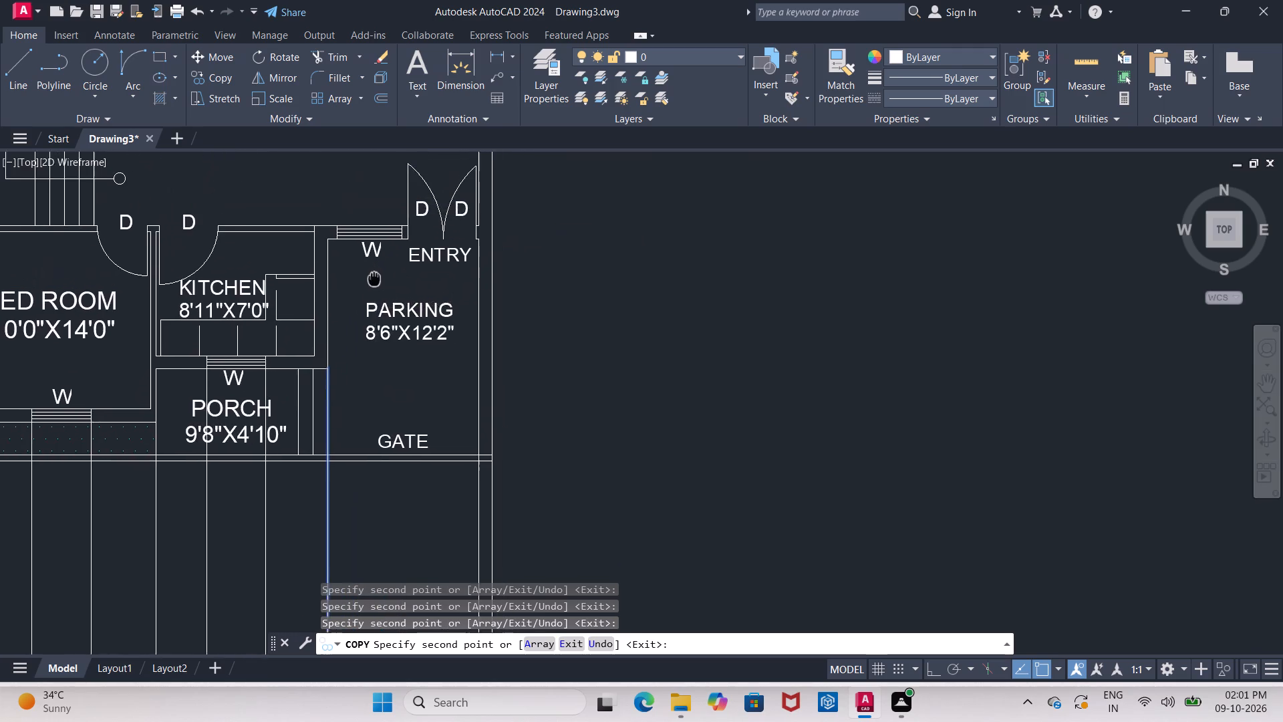
middle_drag(373, 281, 362, 308)
scroll(395, 272, up, 3)
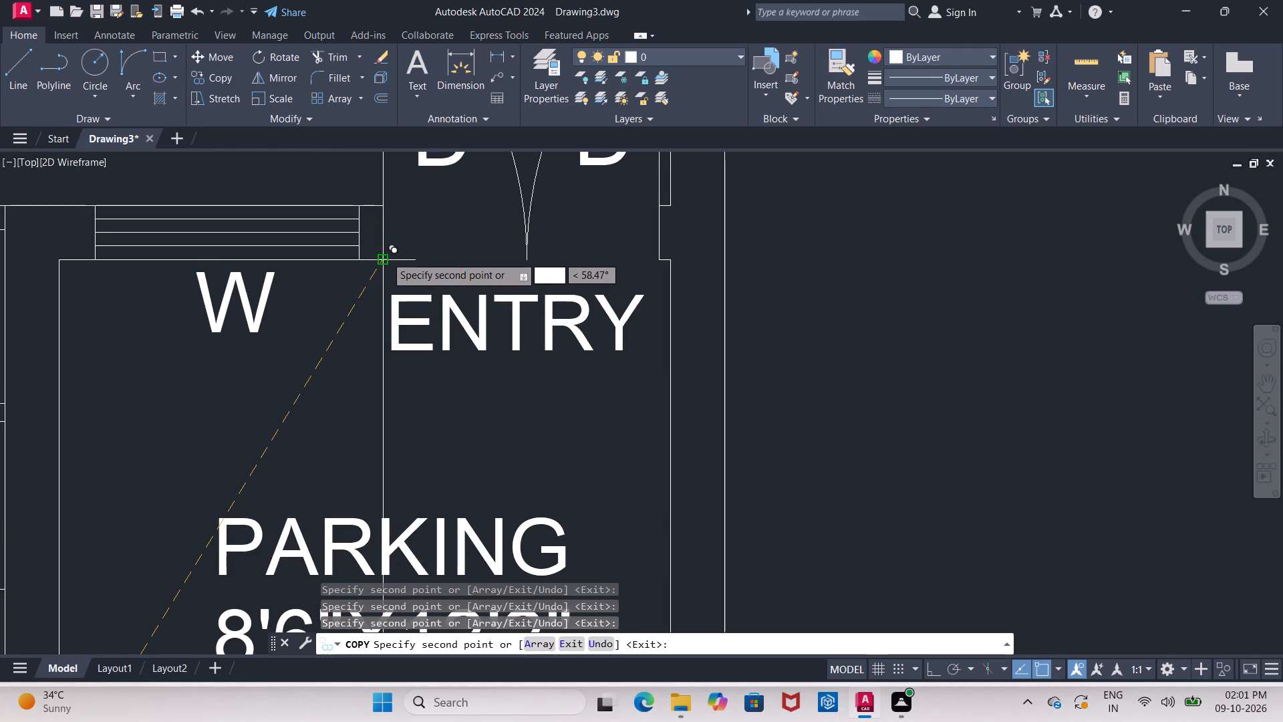
click(386, 256)
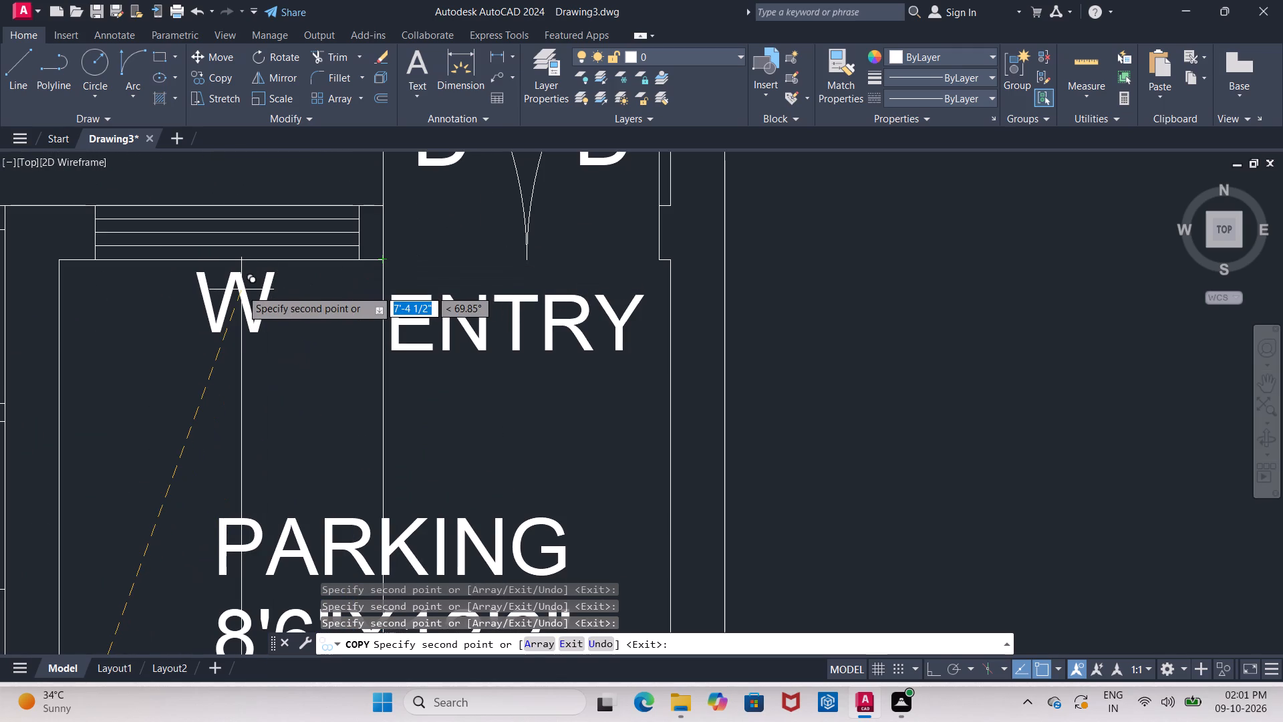
scroll(241, 289, down, 4)
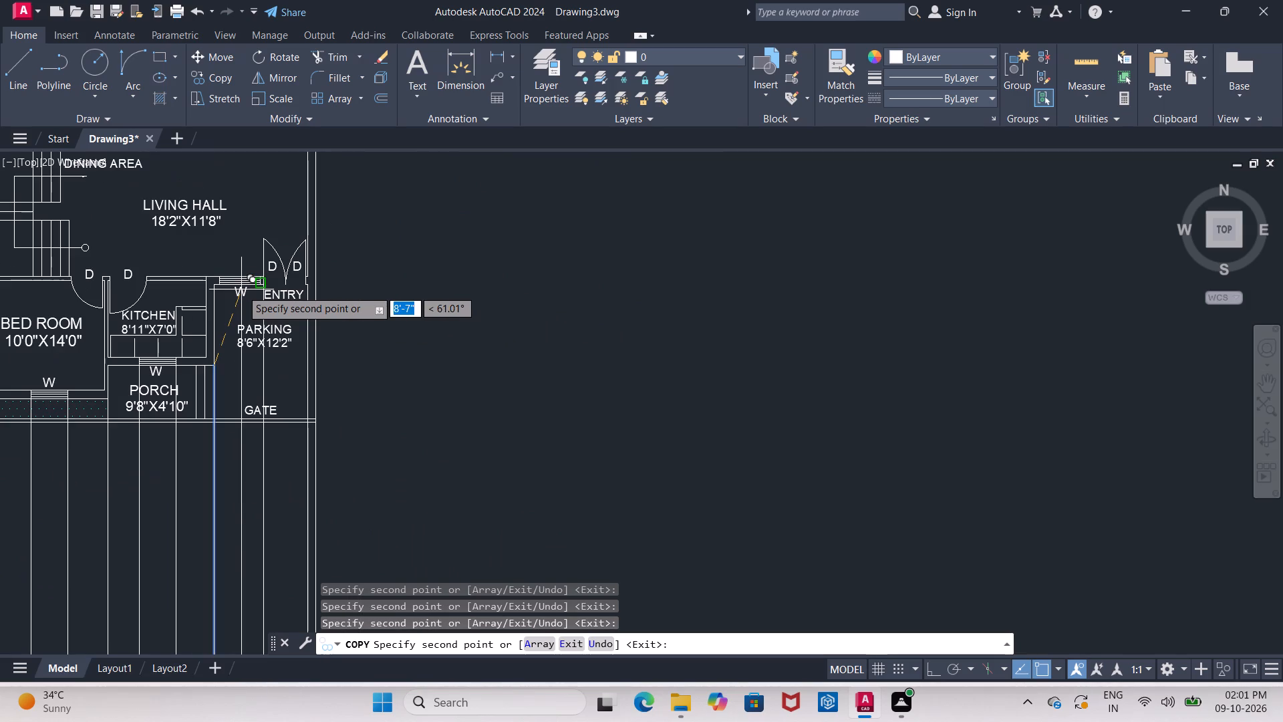
scroll(241, 289, up, 3)
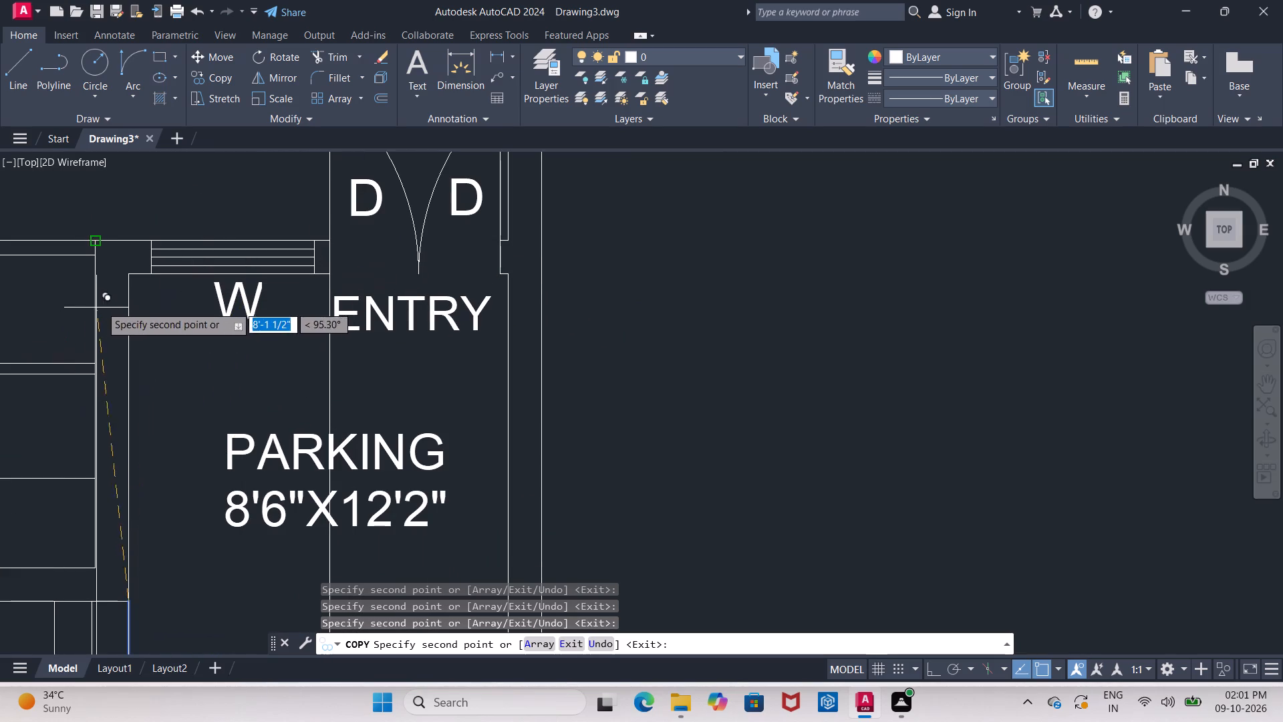
click(153, 277)
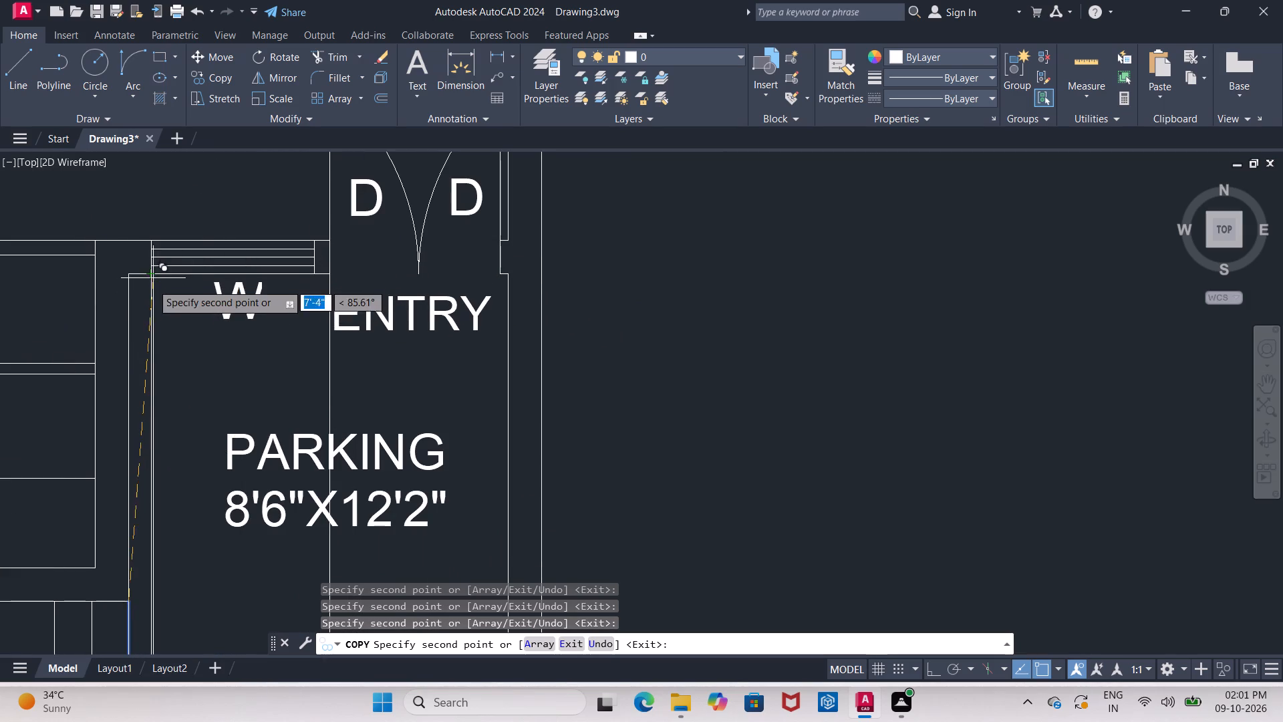
Copy the ray to the plan's outer front corner on the BED ROOM side and finish copying.
scroll(154, 300, down, 5)
middle_drag(160, 299, 341, 246)
scroll(342, 251, up, 1)
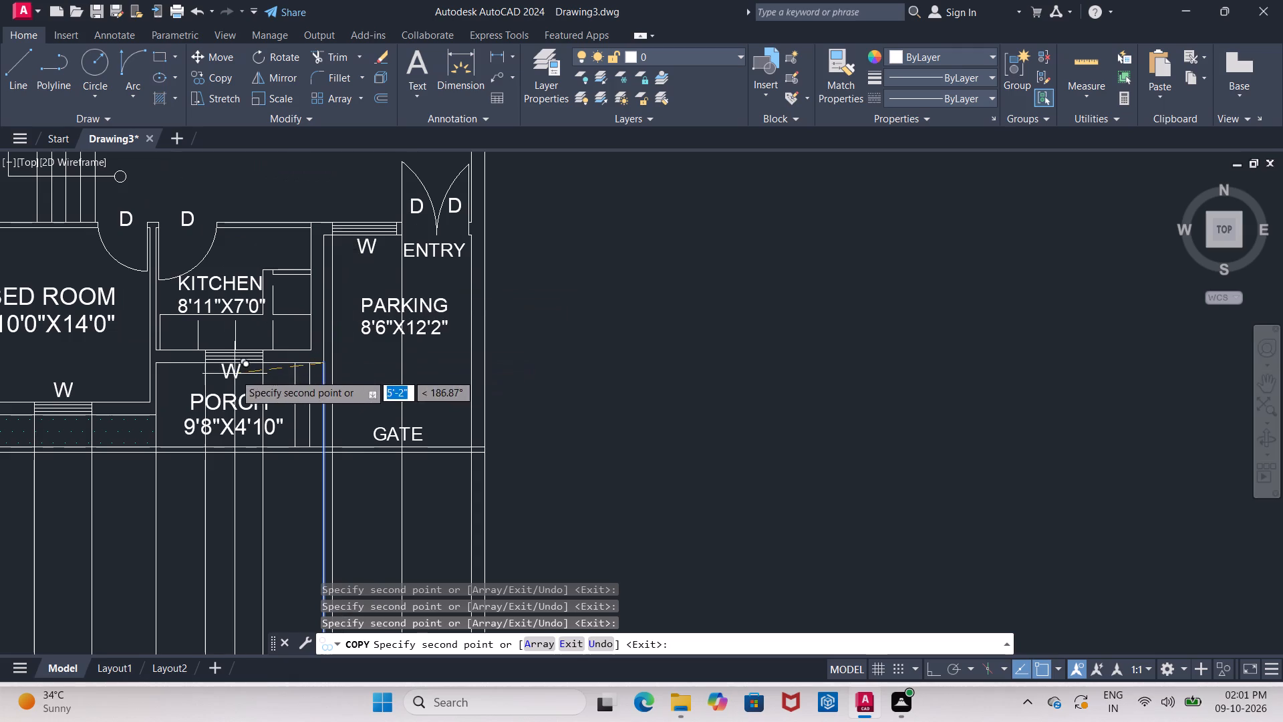
middle_drag(236, 374, 370, 260)
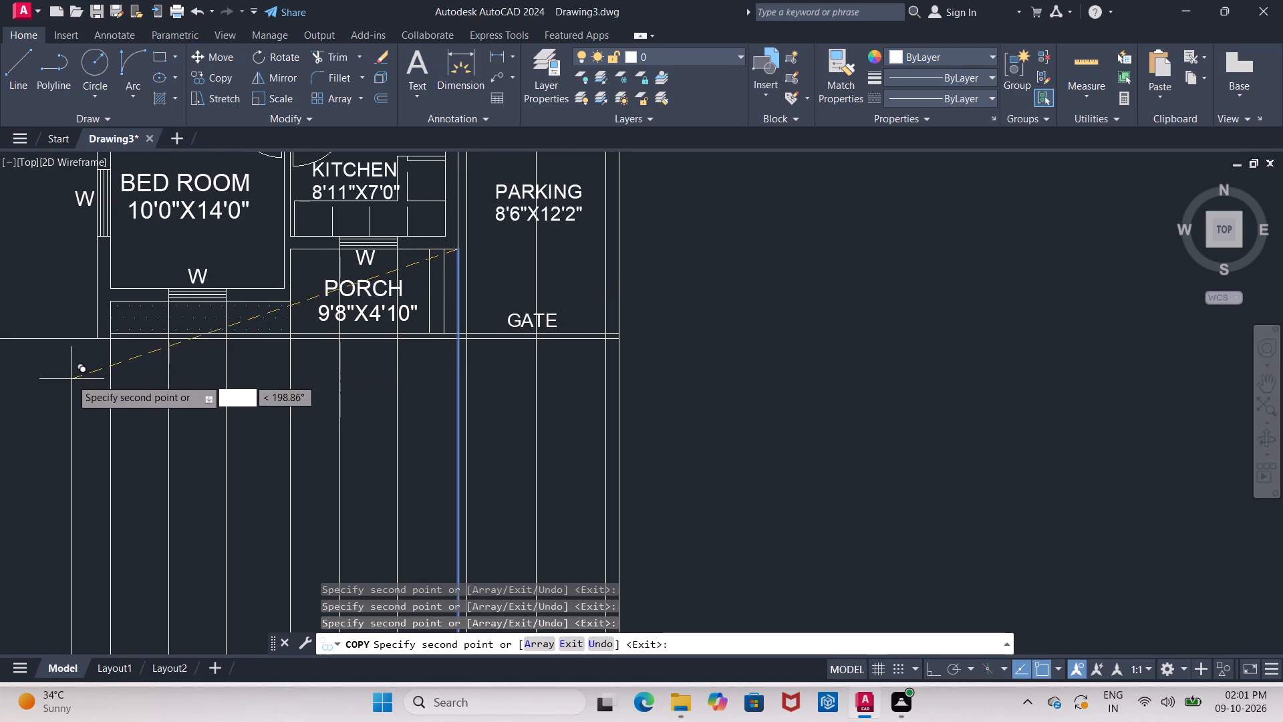
scroll(85, 357, up, 2)
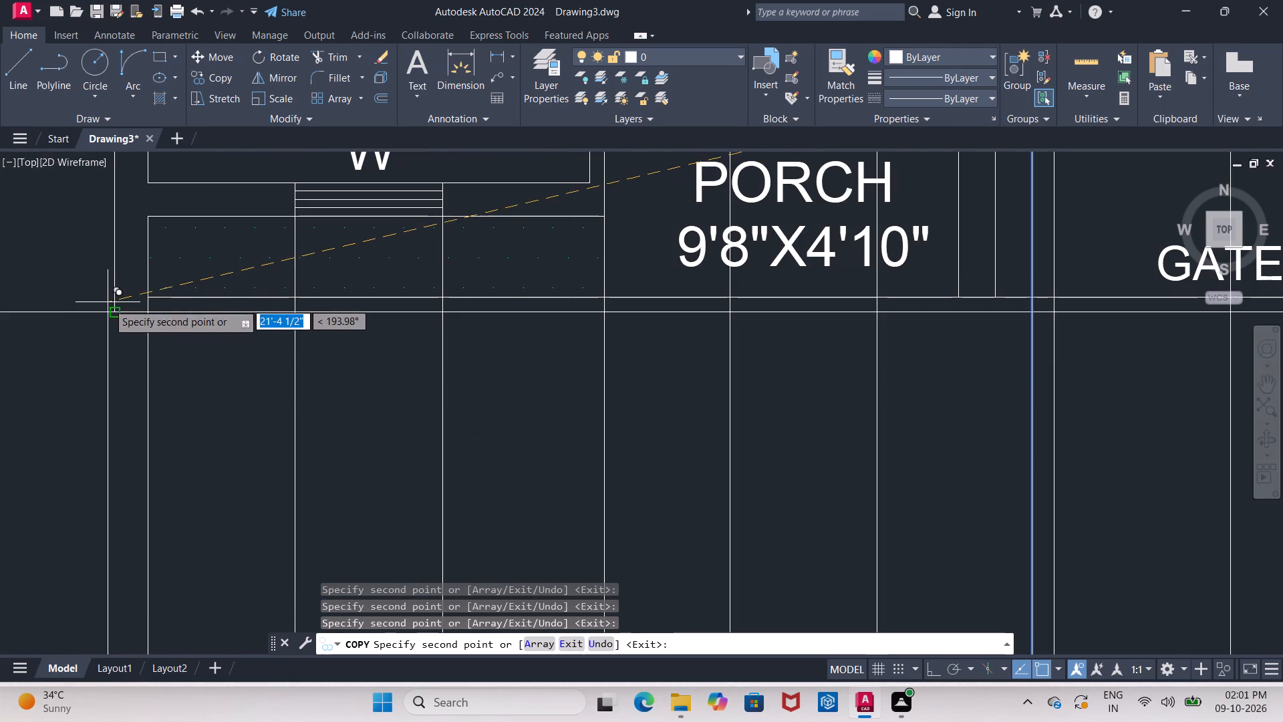
click(110, 313)
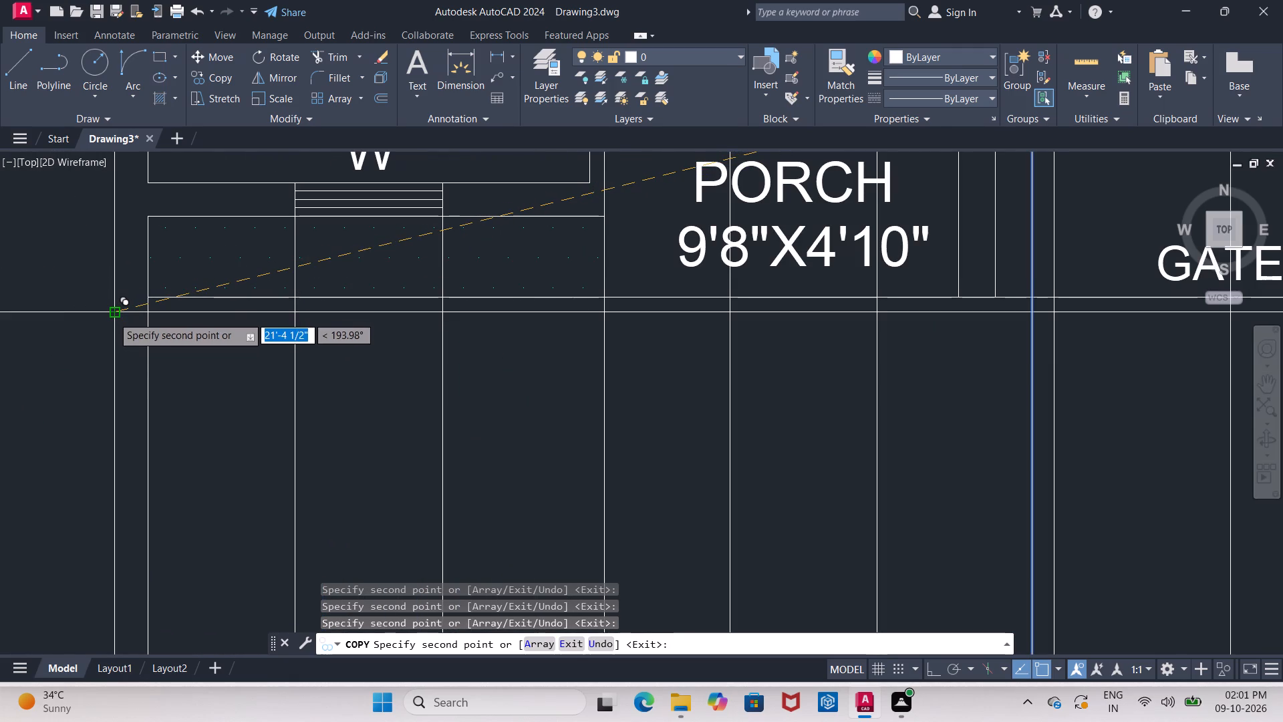
key(Escape)
Erase the horizontal ray that runs along the front wall and out past the BED ROOM side of the plan.
scroll(106, 330, down, 6)
middle_drag(102, 334, 120, 302)
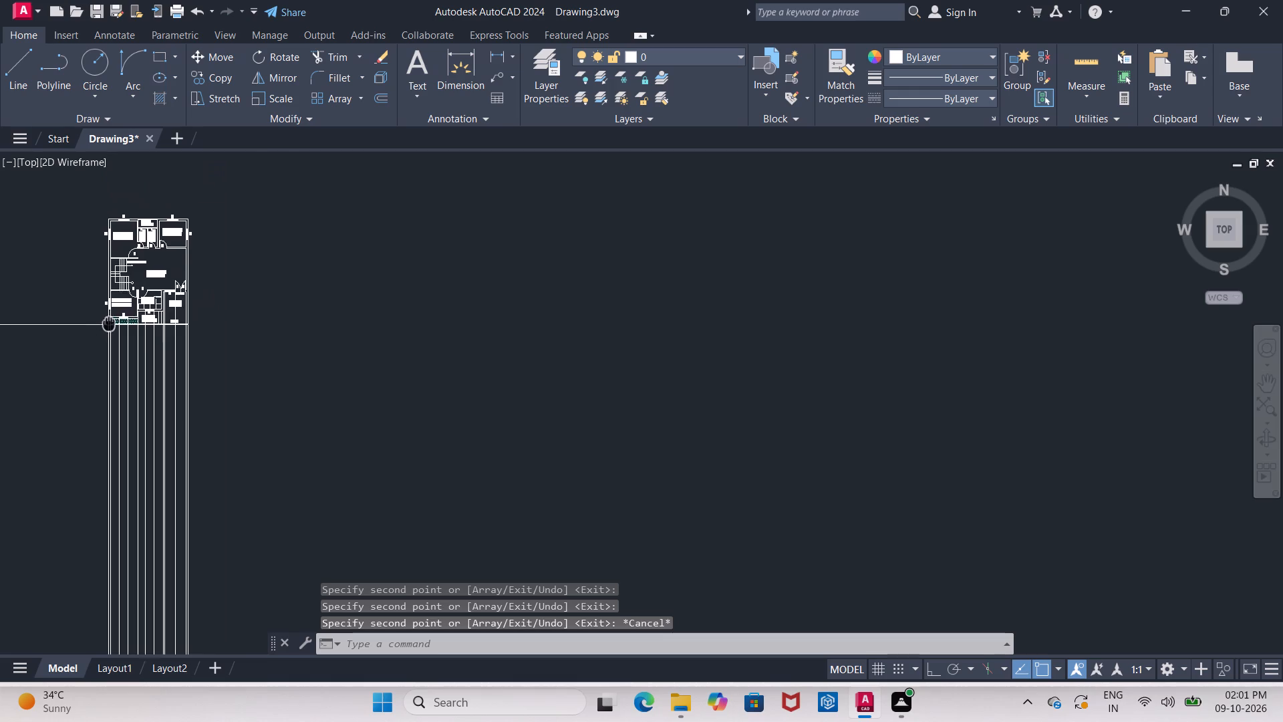
middle_drag(120, 302, 206, 200)
middle_drag(325, 259, 382, 393)
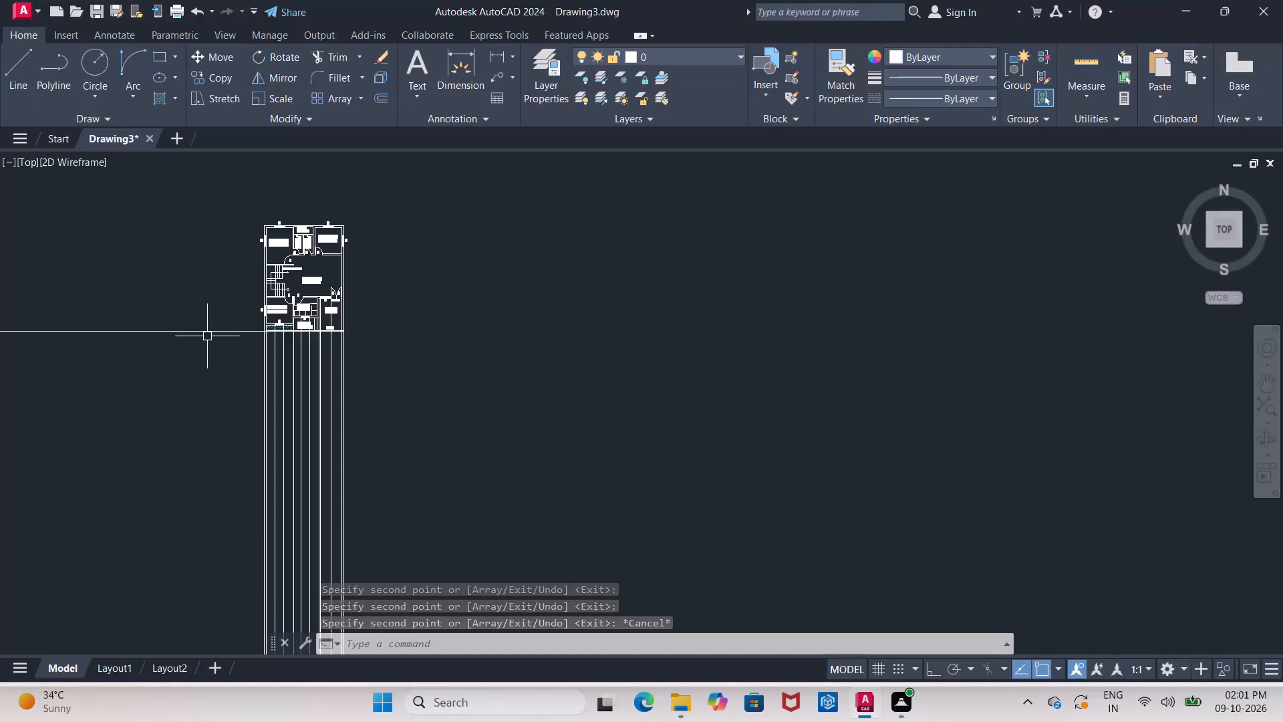
click(195, 331)
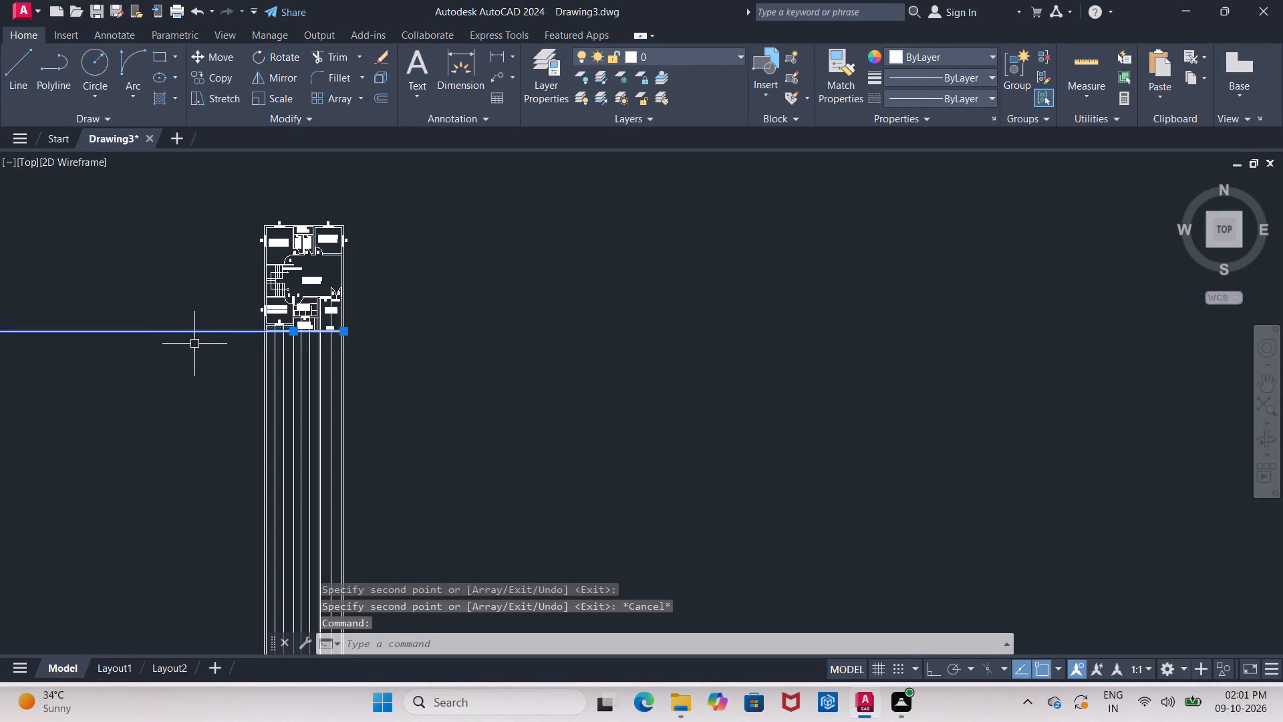
key(Delete)
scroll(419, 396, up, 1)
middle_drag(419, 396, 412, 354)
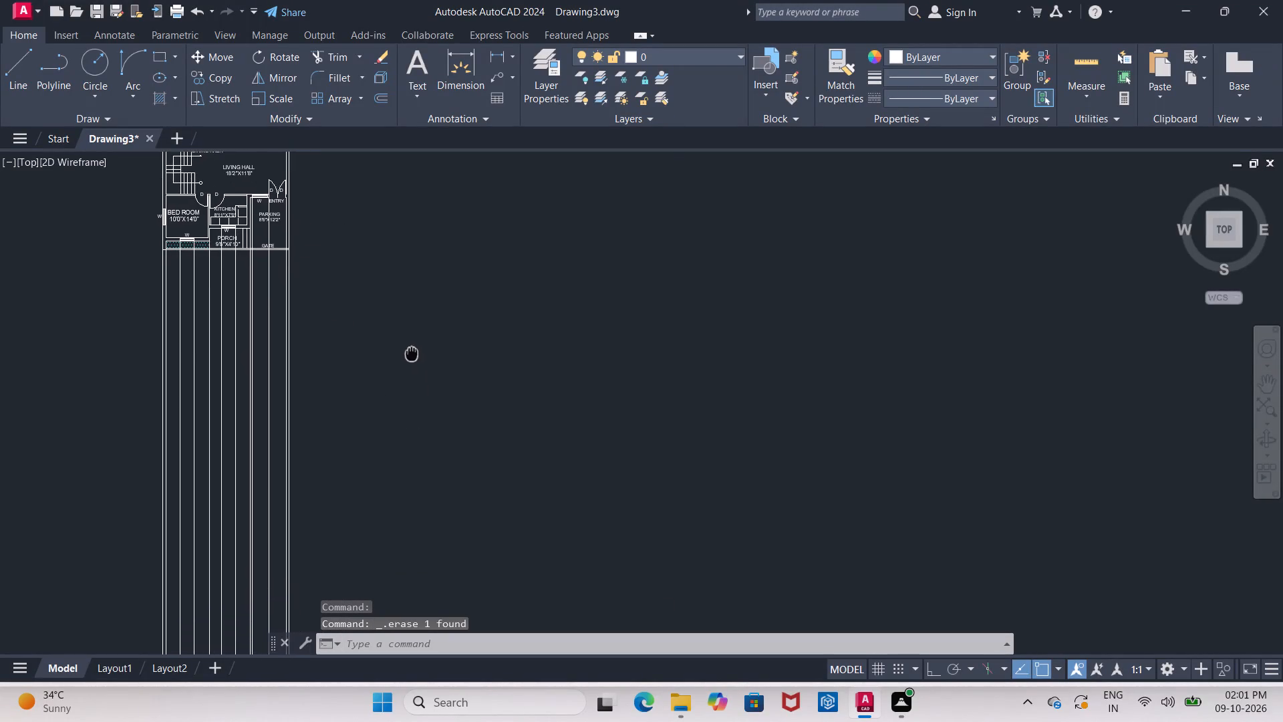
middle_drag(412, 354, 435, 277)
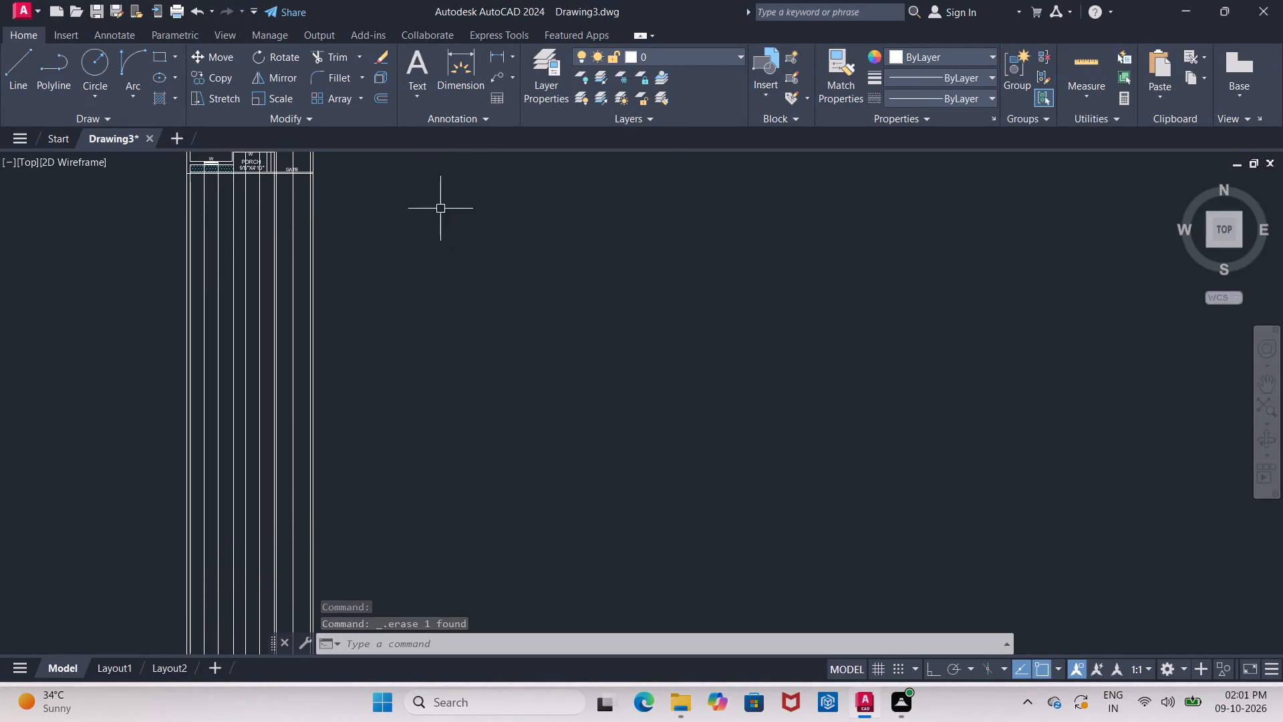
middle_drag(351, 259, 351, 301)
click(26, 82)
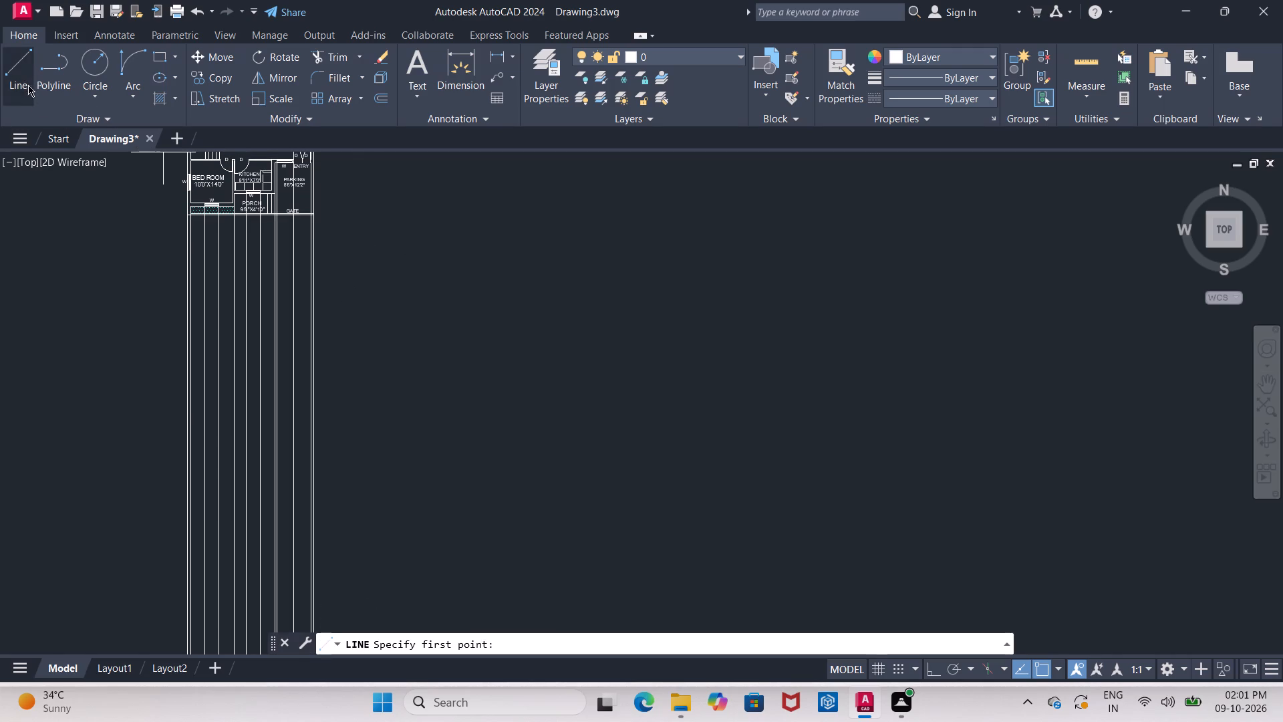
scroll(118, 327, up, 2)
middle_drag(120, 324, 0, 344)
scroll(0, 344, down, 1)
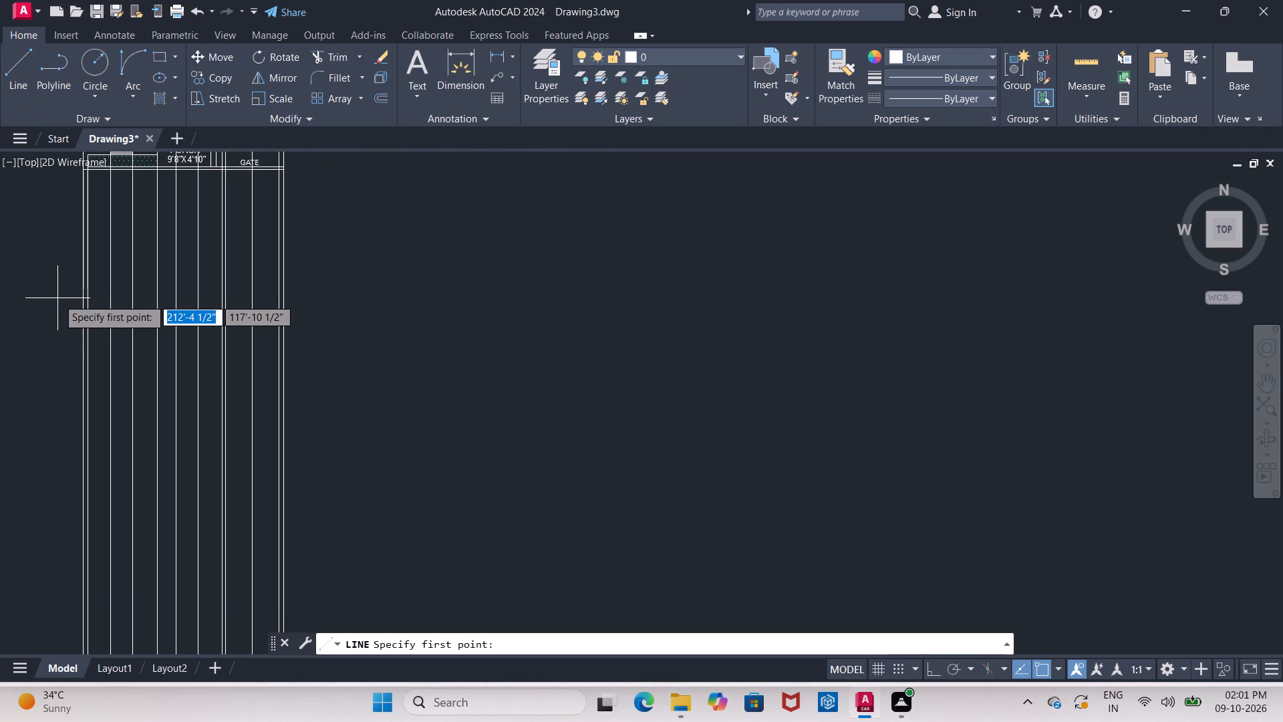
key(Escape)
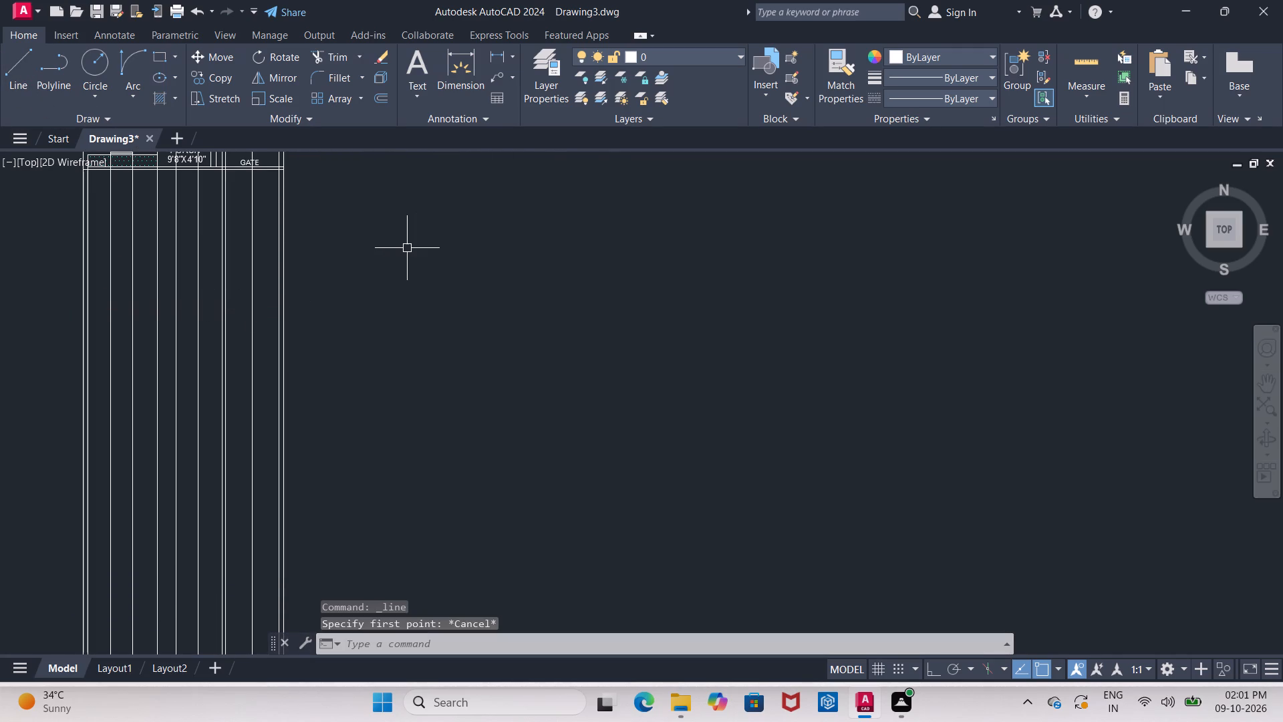
Offset the plan's outer front wall line 8' downward, away from the plan.
key(o)
key(Return)
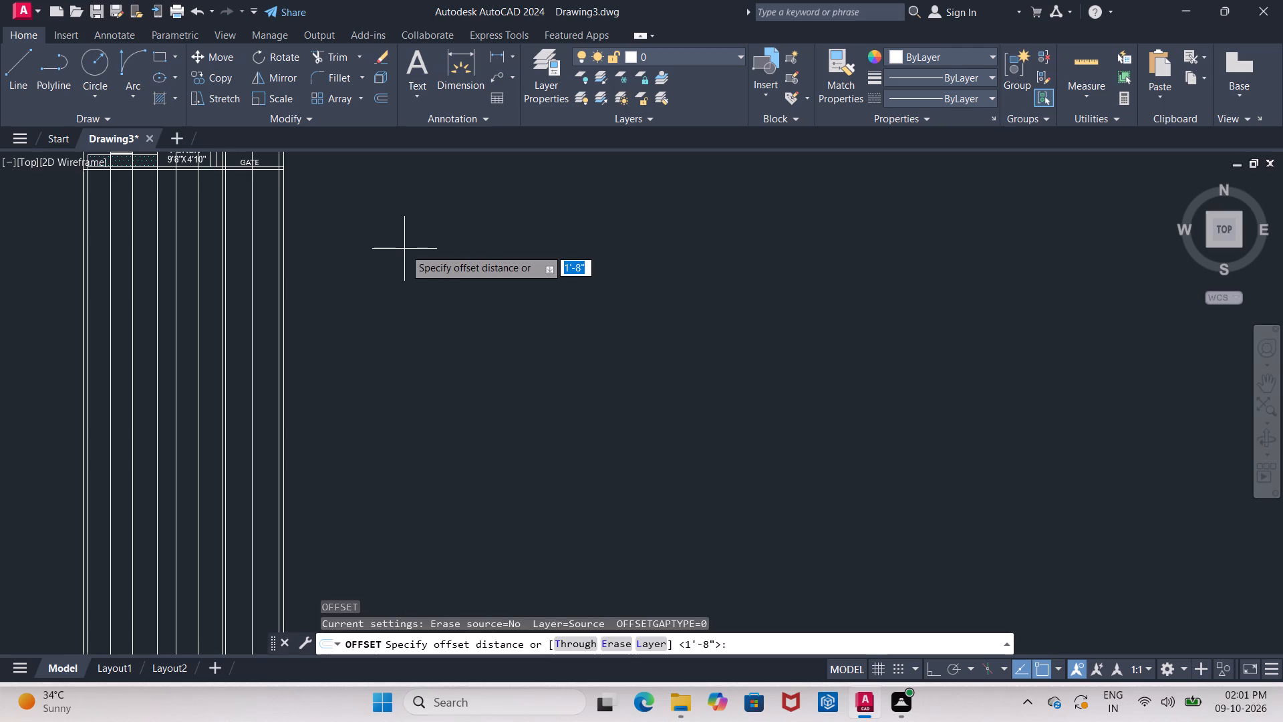
text(4')
key(Return)
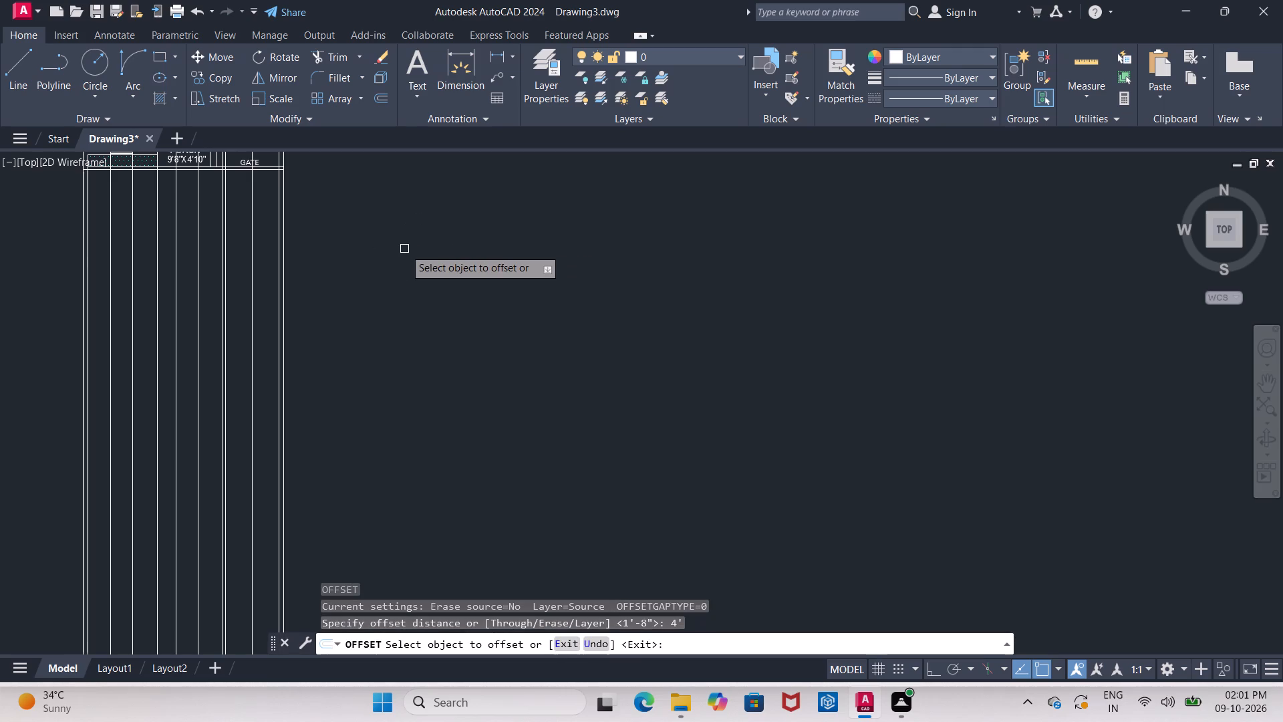
middle_drag(128, 205, 174, 329)
scroll(178, 314, up, 2)
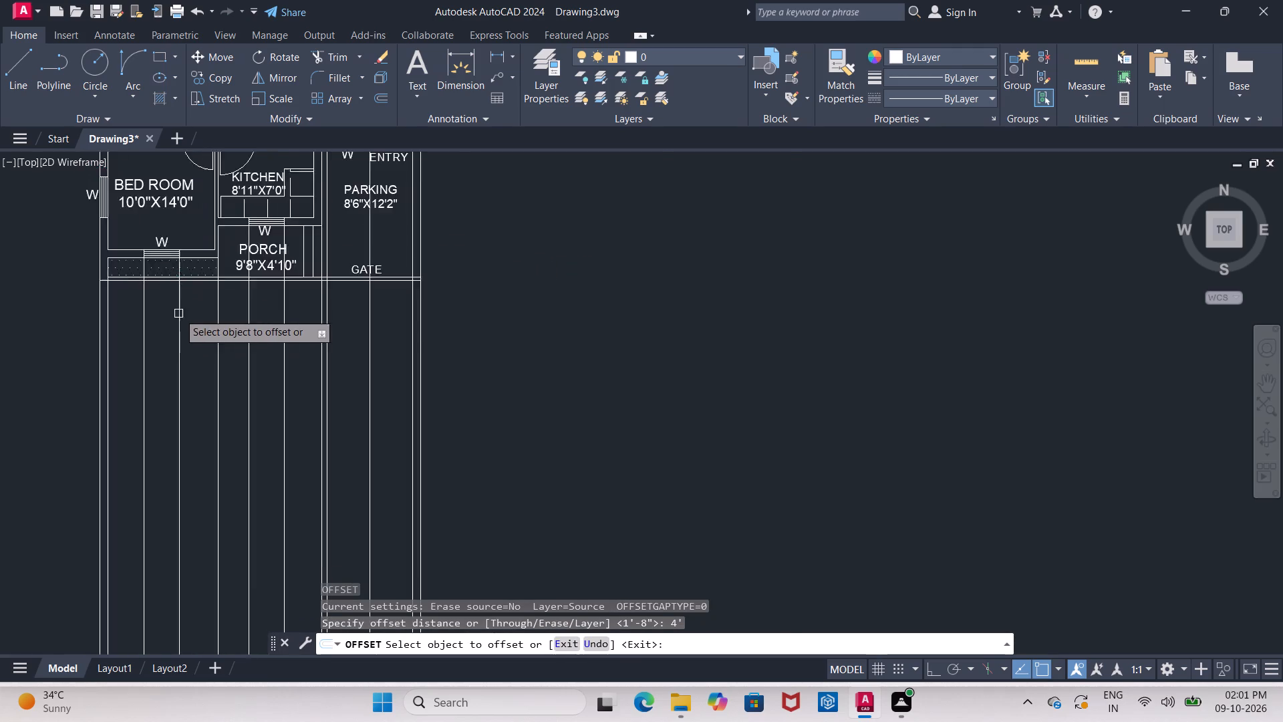
scroll(178, 313, up, 1)
click(219, 235)
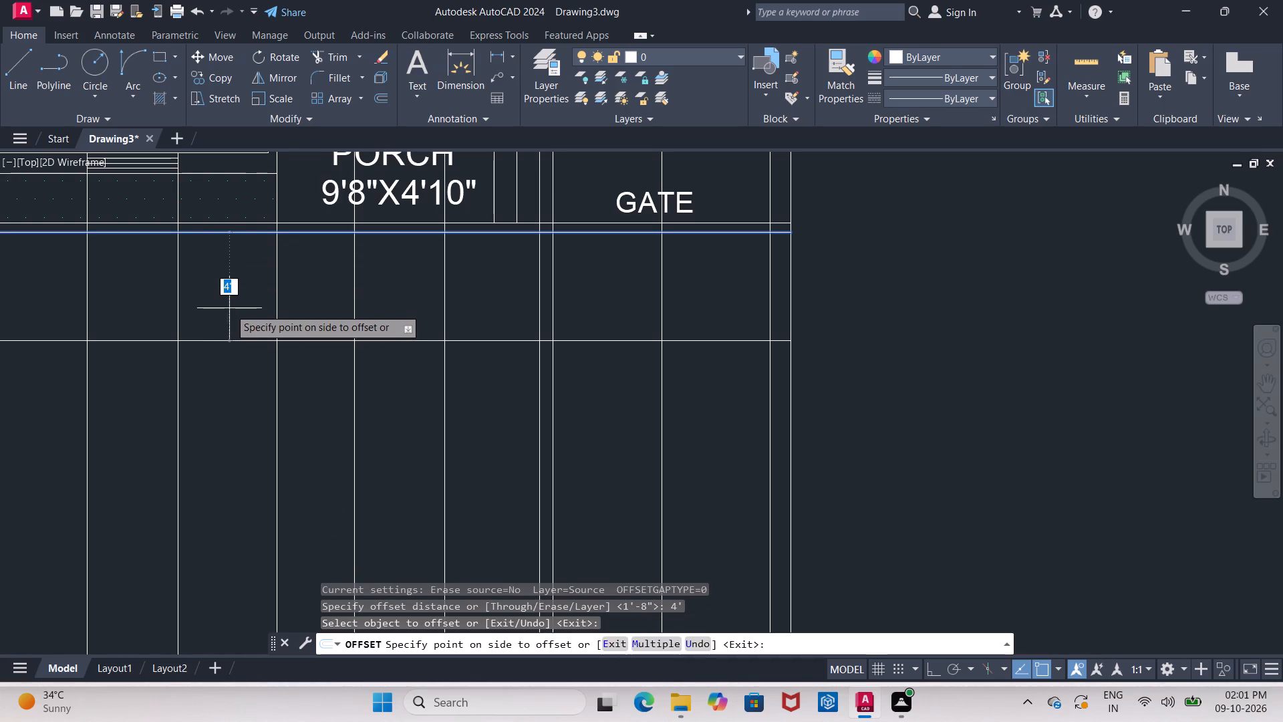
key(BackSpace)
text(8')
key(Return)
key(Escape)
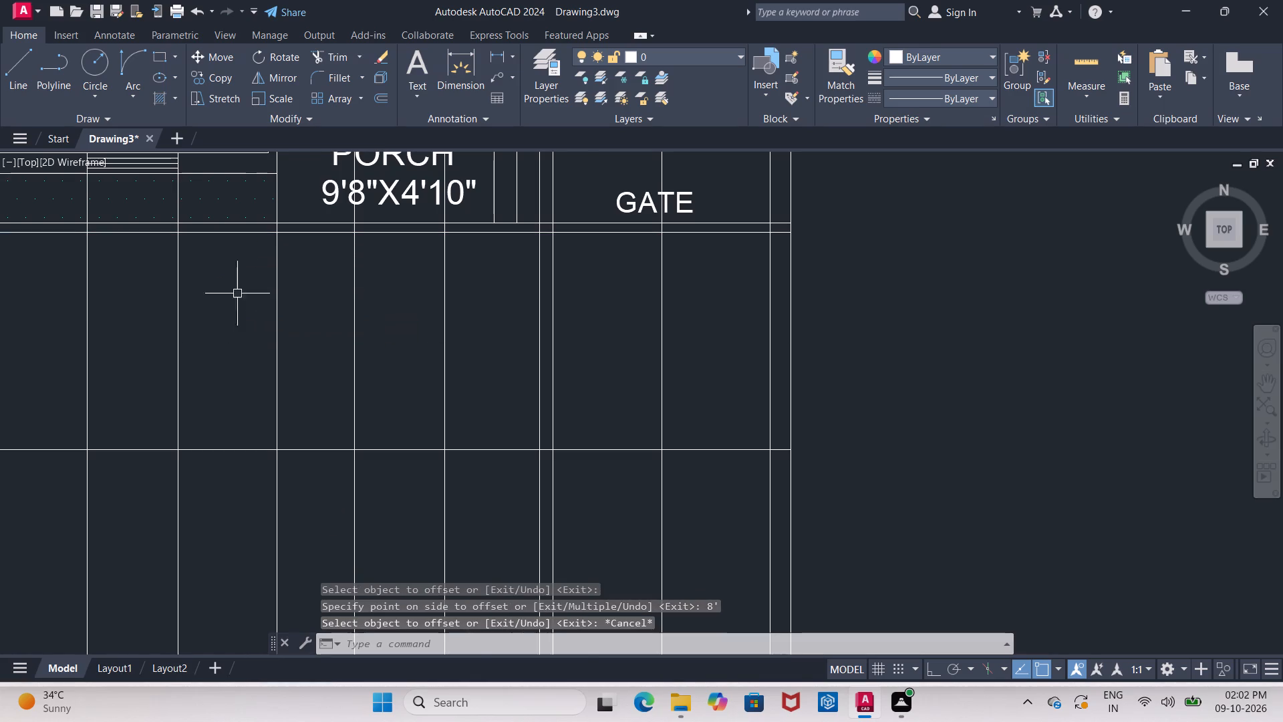
scroll(280, 321, down, 2)
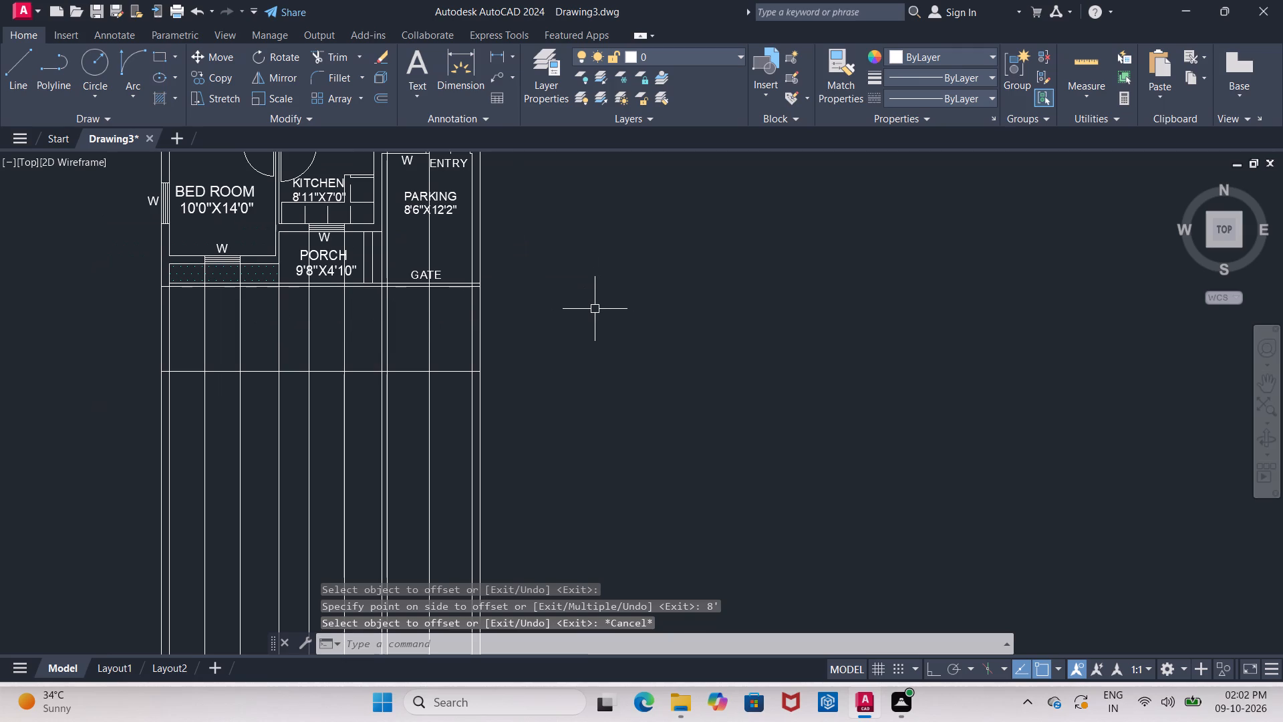
key(Escape)
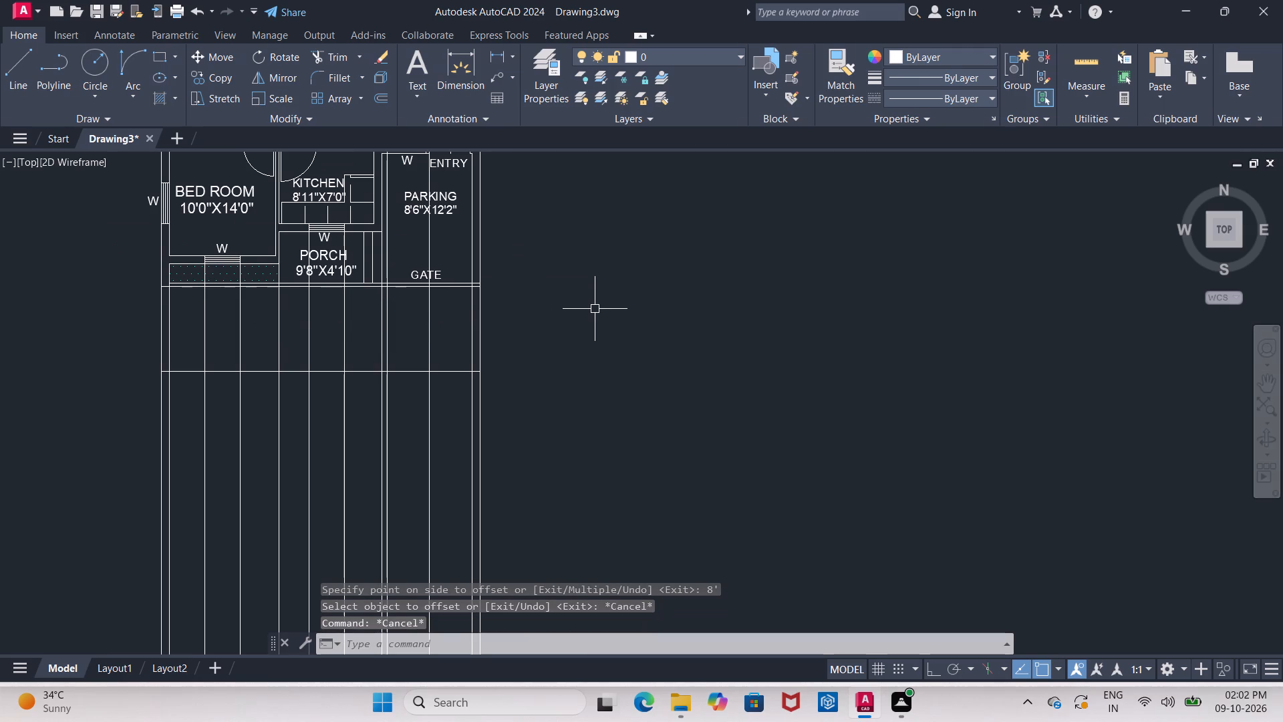
text(TR)
key(Escape)
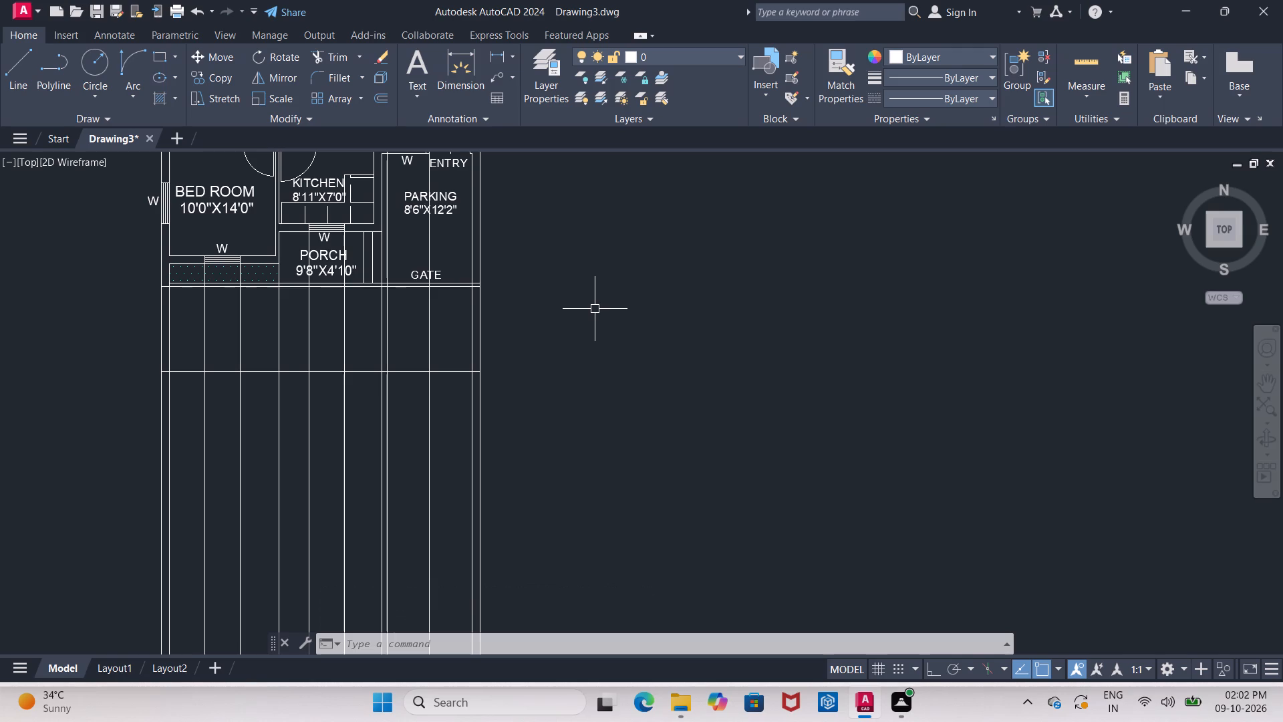
Offset the horizontal line below the plan a further 16' downward across the projected rays.
key(o)
key(Return)
text(16')
key(Return)
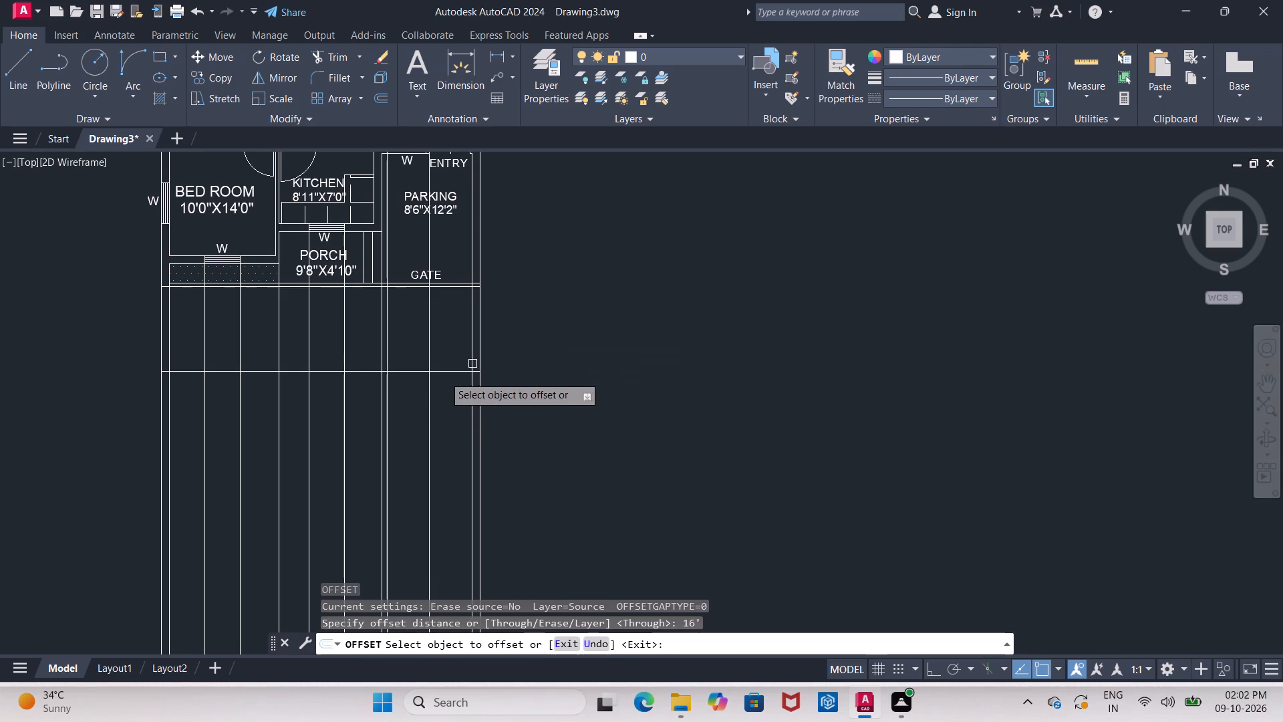
click(408, 372)
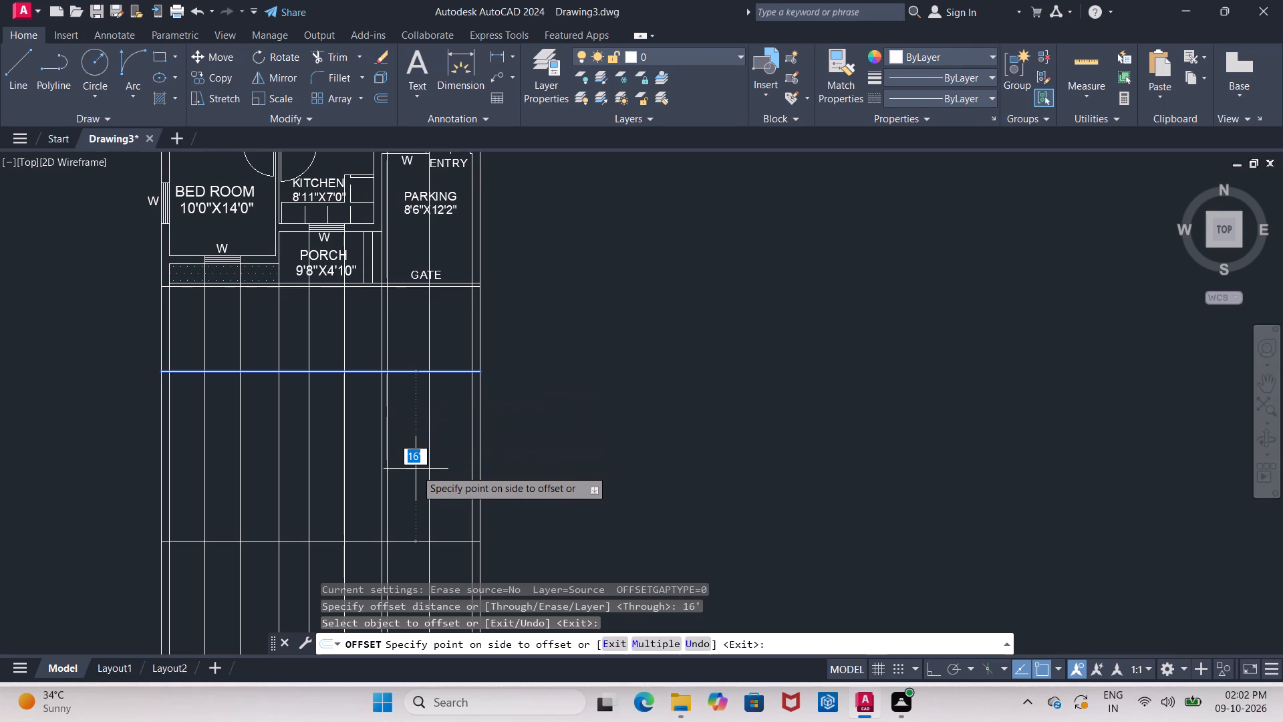
click(416, 469)
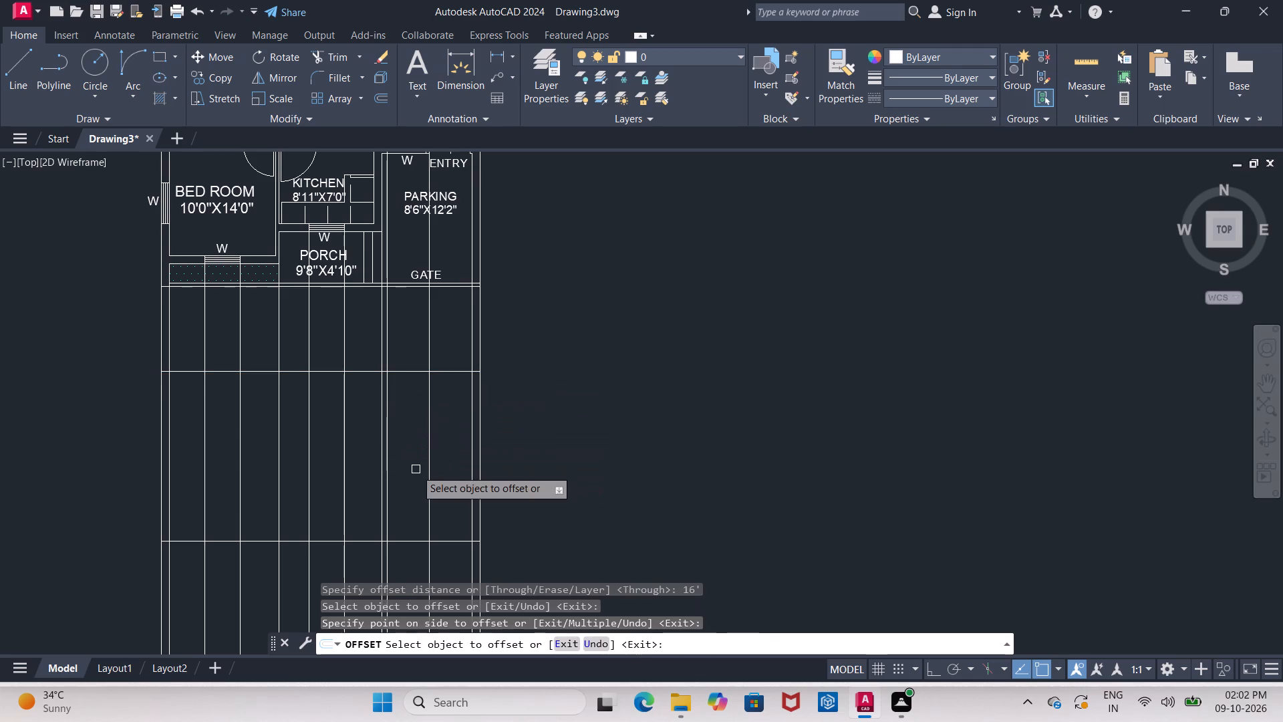
middle_drag(420, 431, 412, 316)
middle_drag(408, 330, 408, 330)
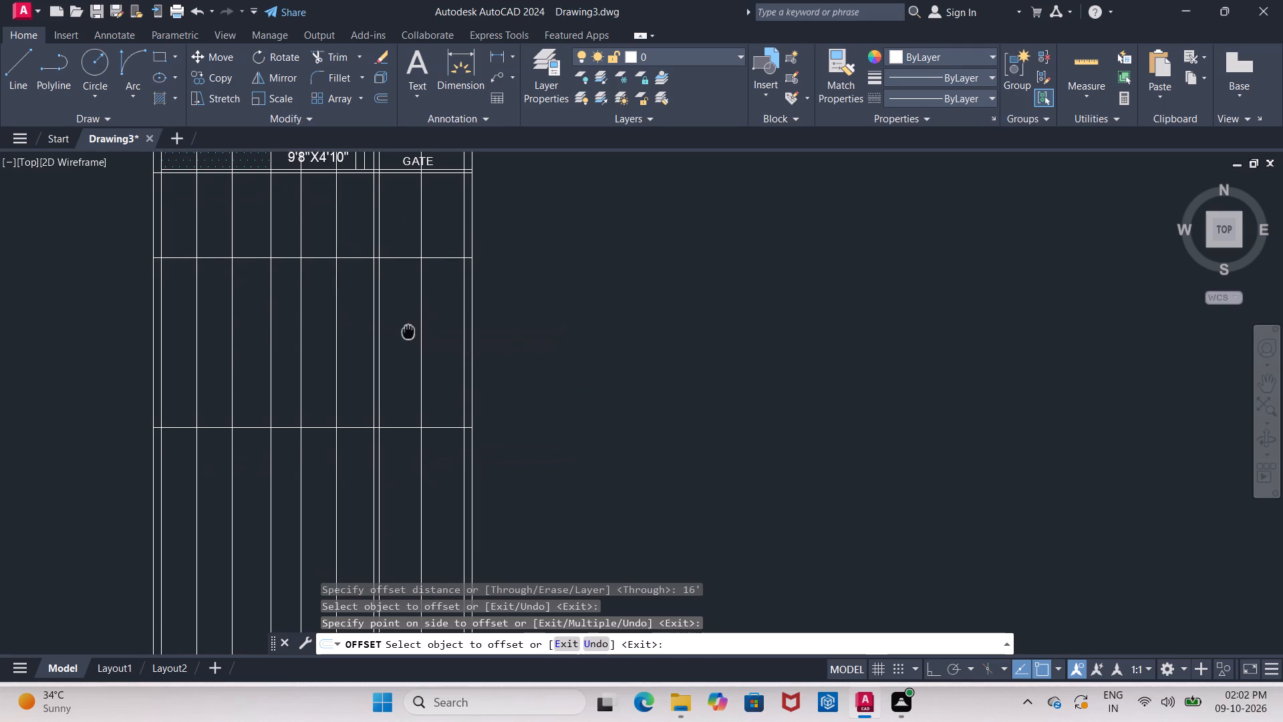
middle_drag(408, 330, 404, 372)
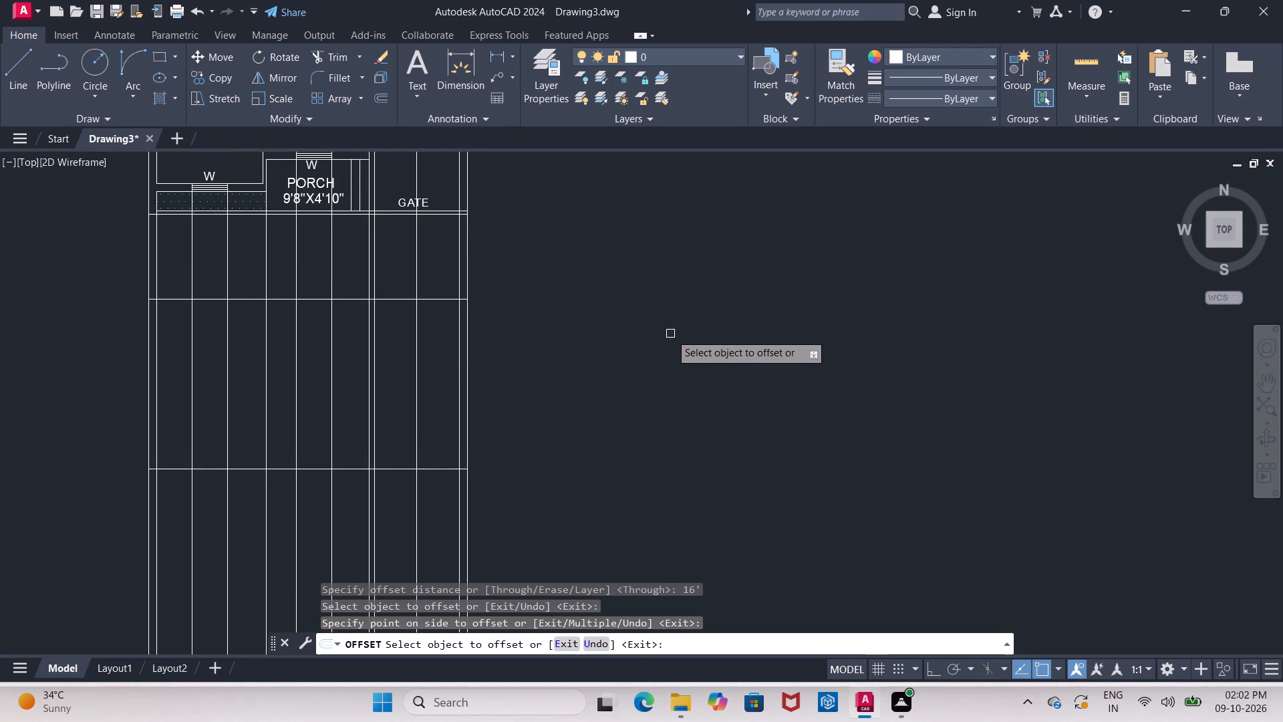
key(Escape)
Trim away all the rays between the plan's front wall and the first horizontal line below it.
text(TR)
key(Return)
key(Return)
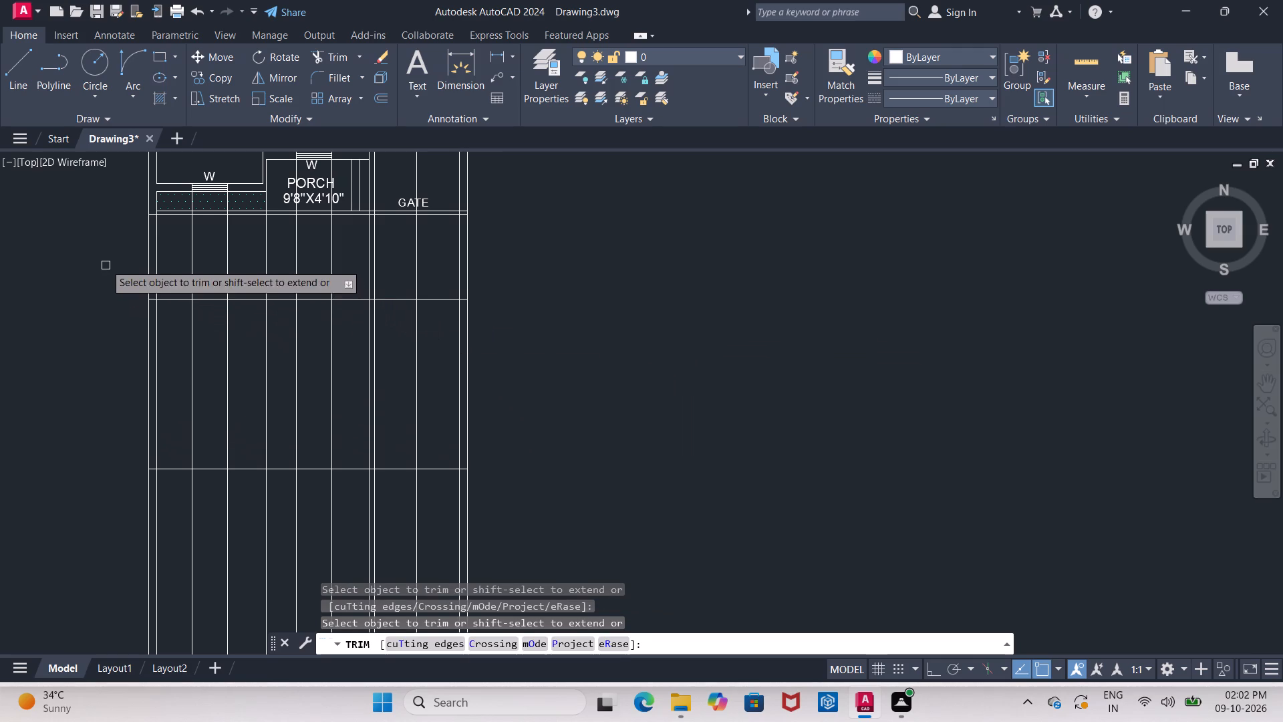
drag(91, 251, 547, 260)
middle_drag(448, 259, 418, 366)
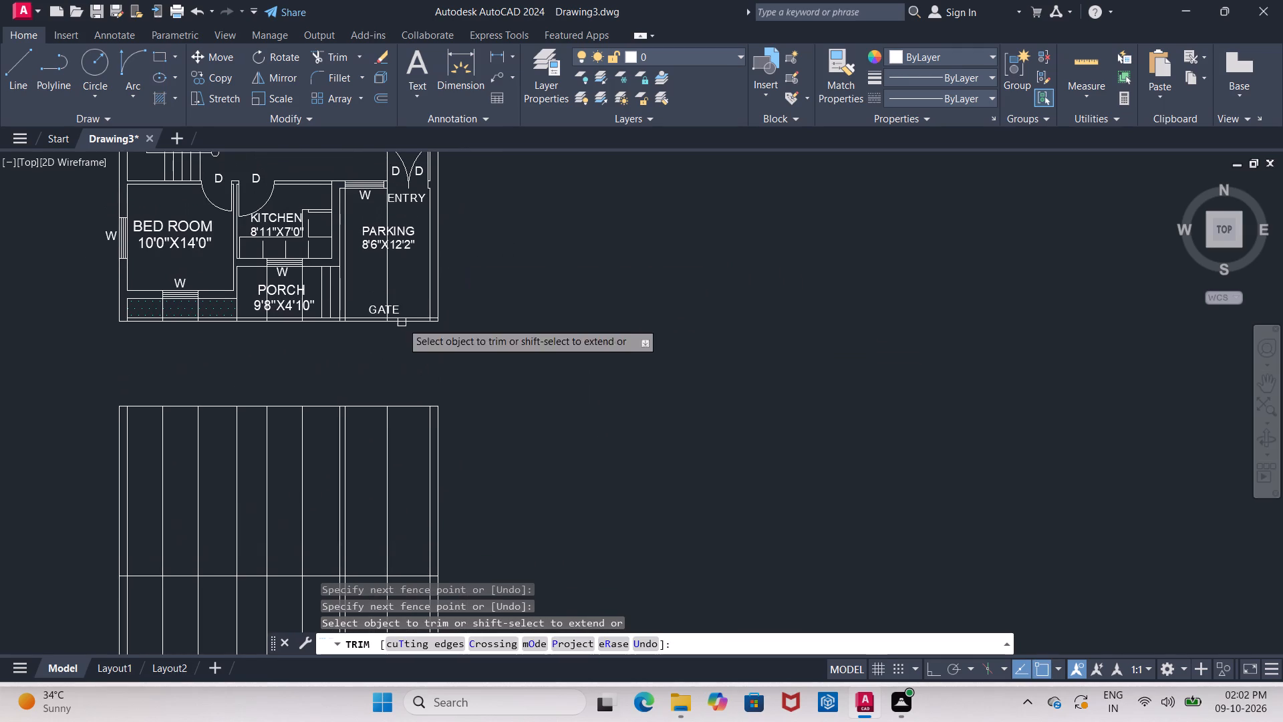
key(Escape)
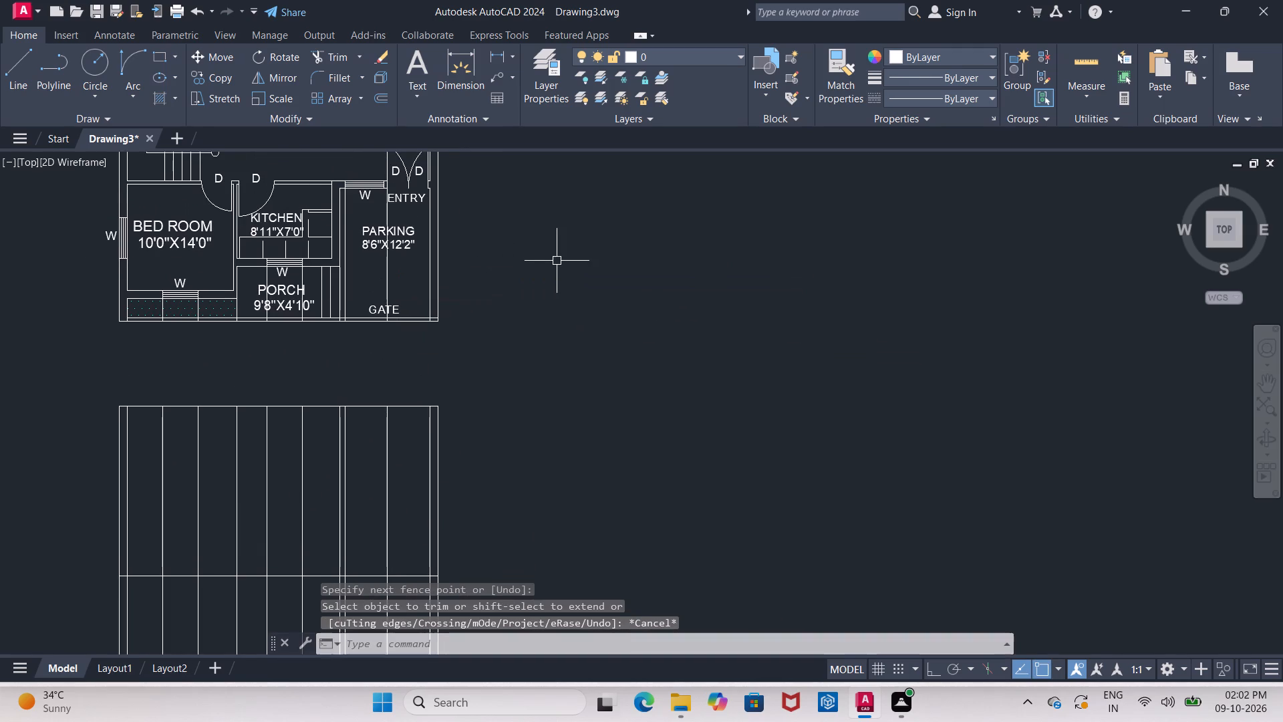
Erase the two leftover ray segments inside PARKING, one through its middle and one beside the porch-side wall.
click(390, 266)
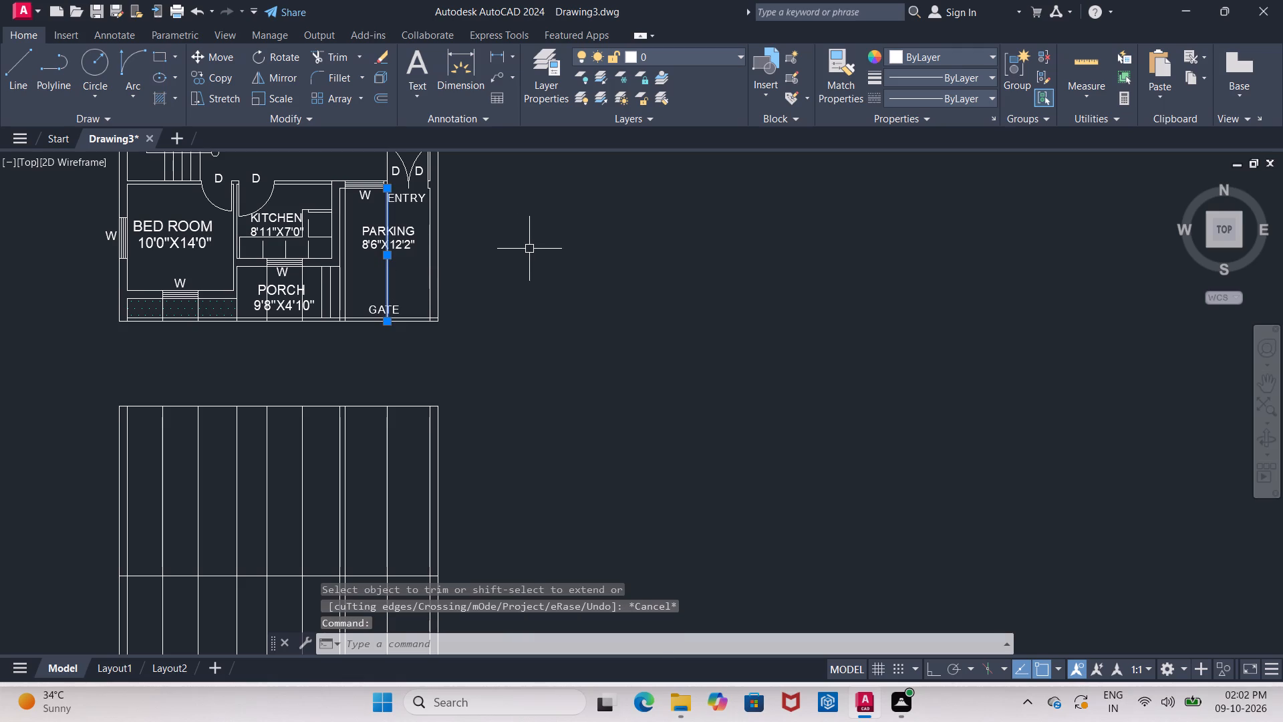
key(Delete)
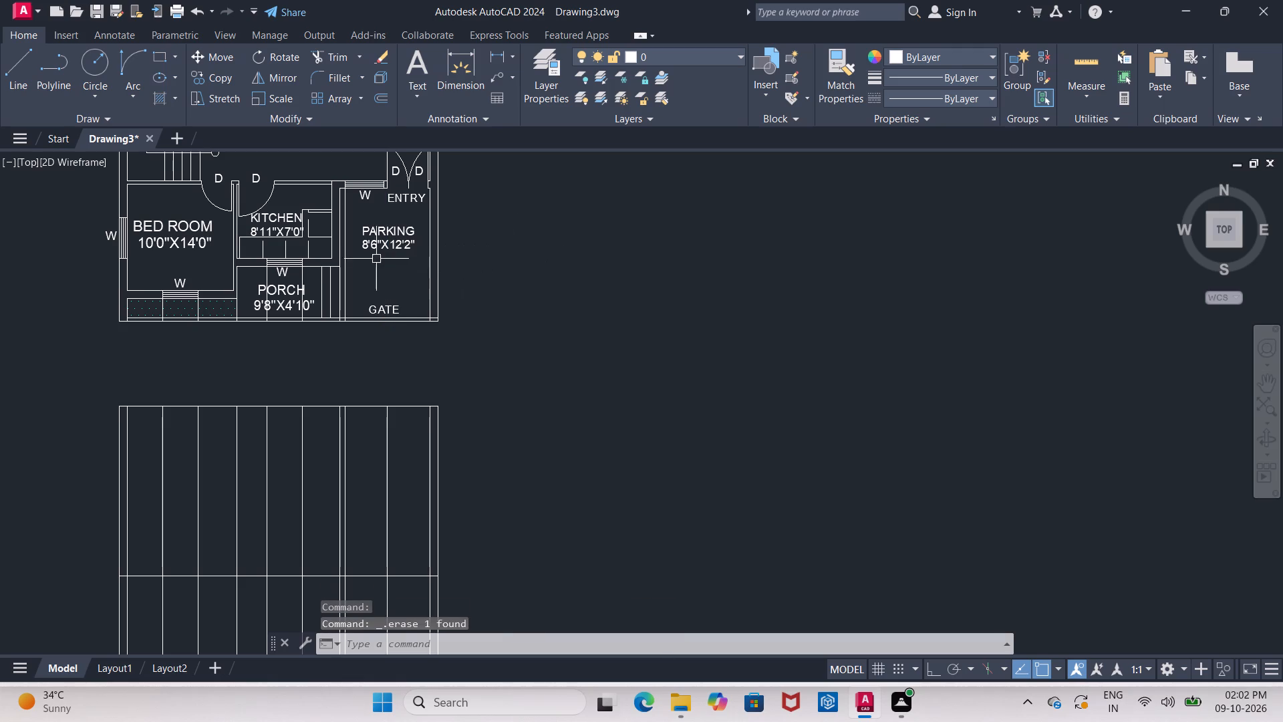
click(346, 281)
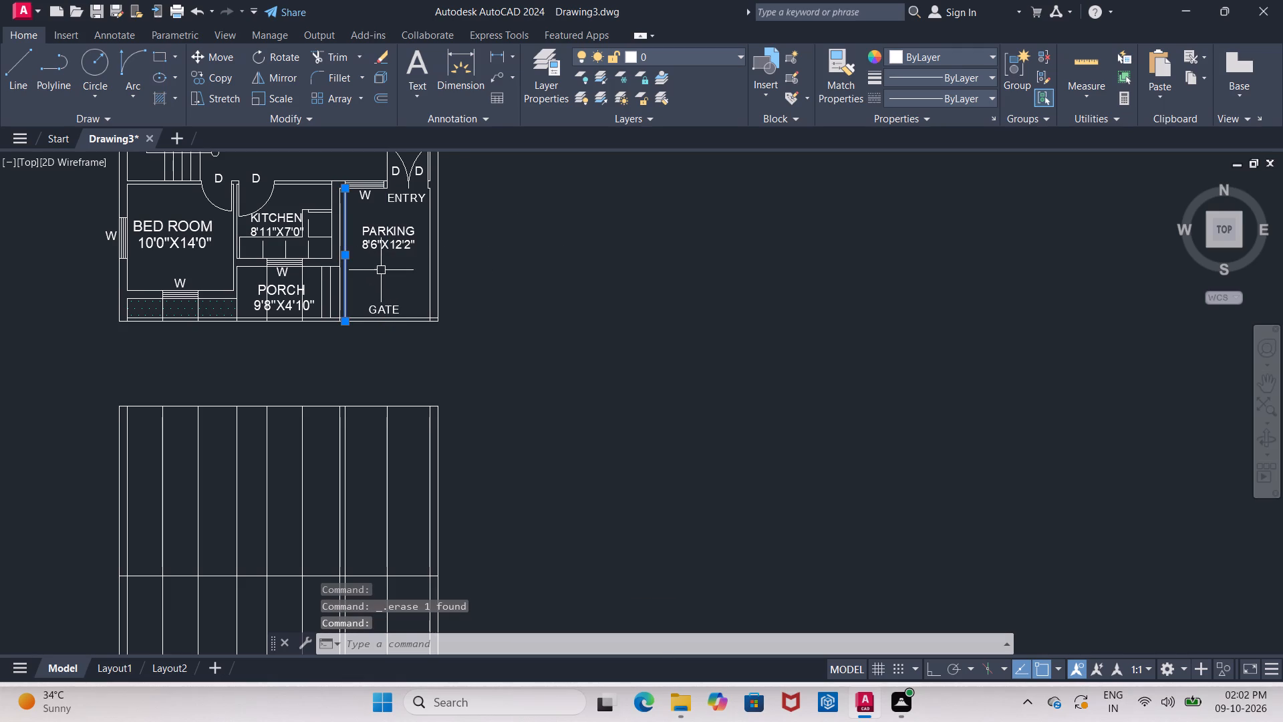
key(Delete)
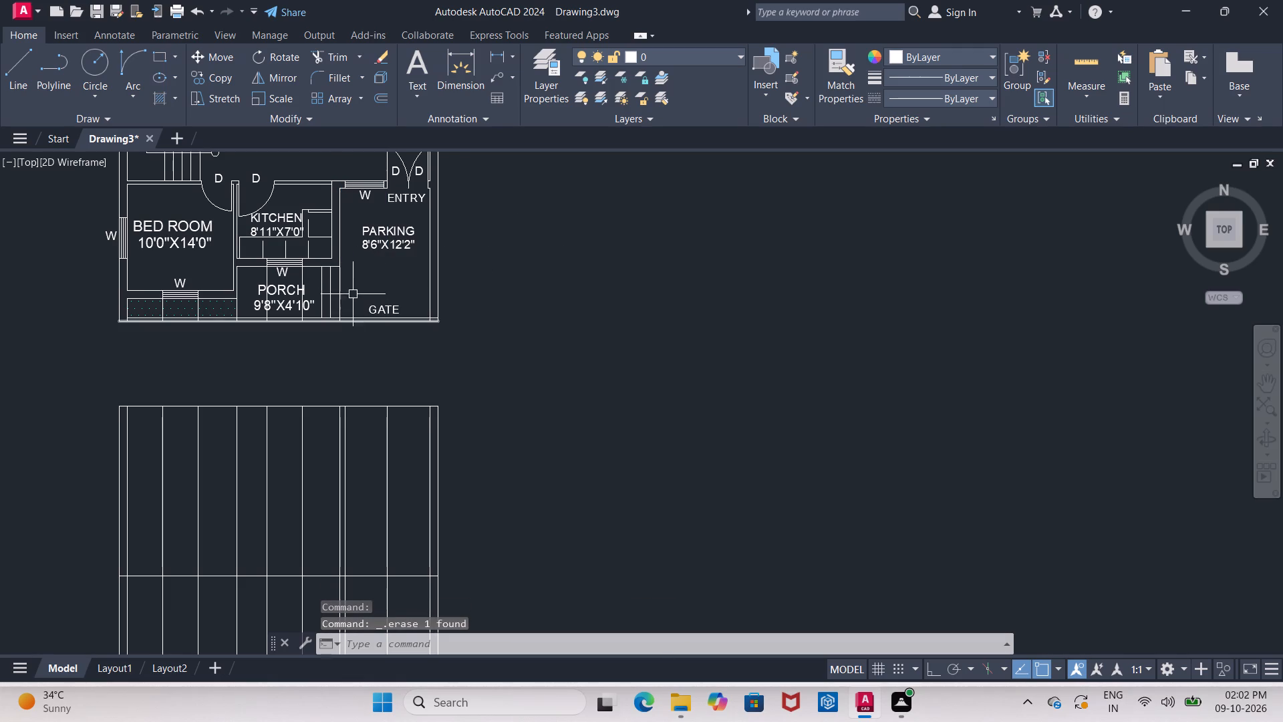
Erase the four leftover ray segments running from the kitchen window through PORCH and from the front BED ROOM window through the hatched strip.
scroll(353, 285, up, 1)
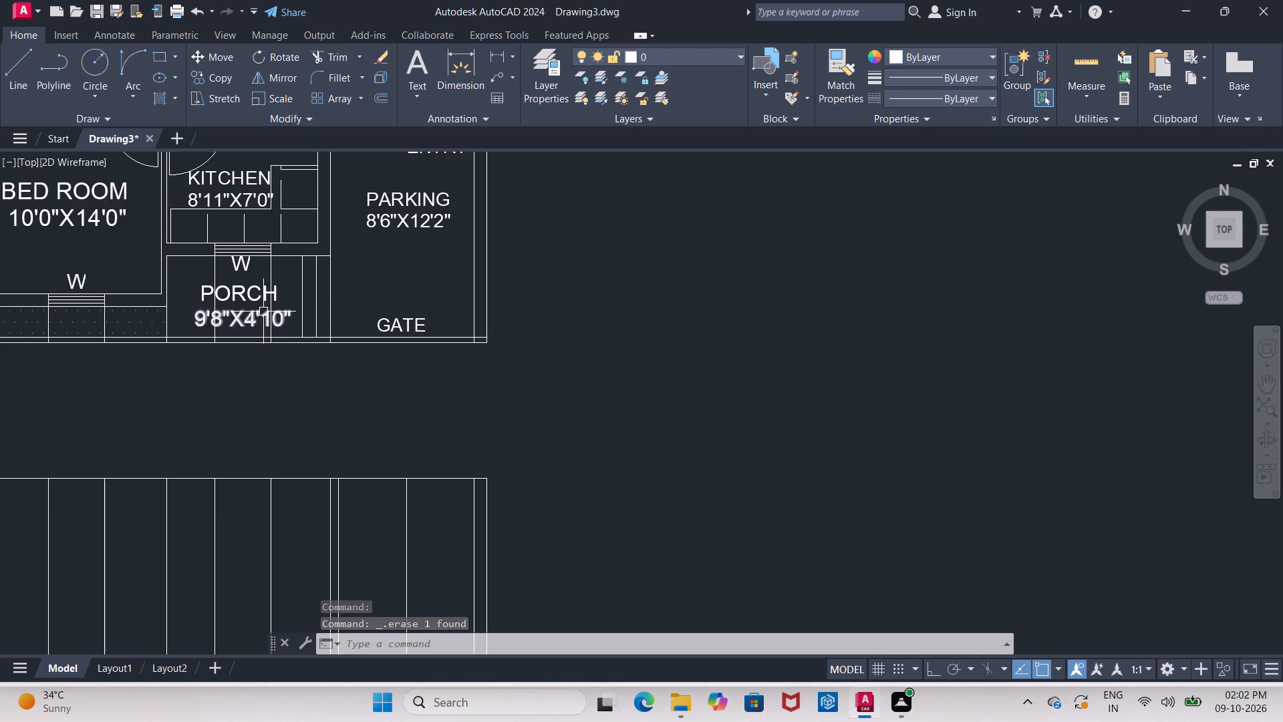
click(271, 273)
click(216, 271)
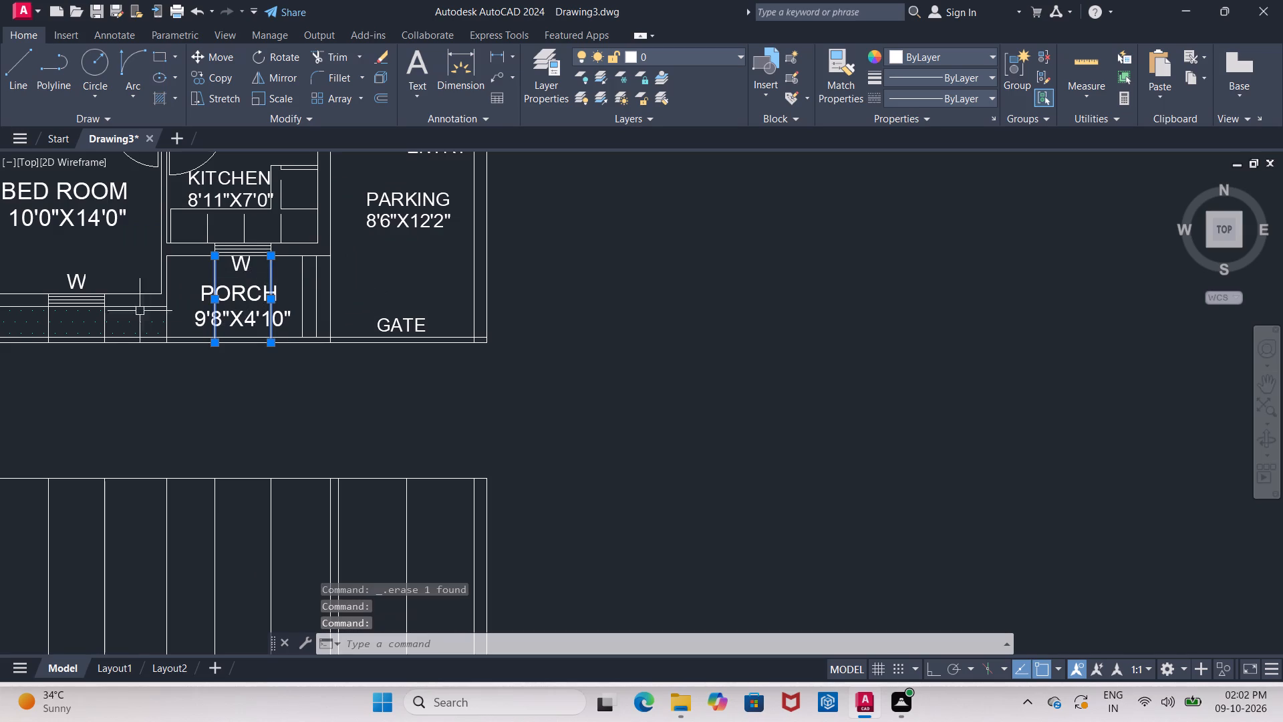
scroll(106, 323, up, 3)
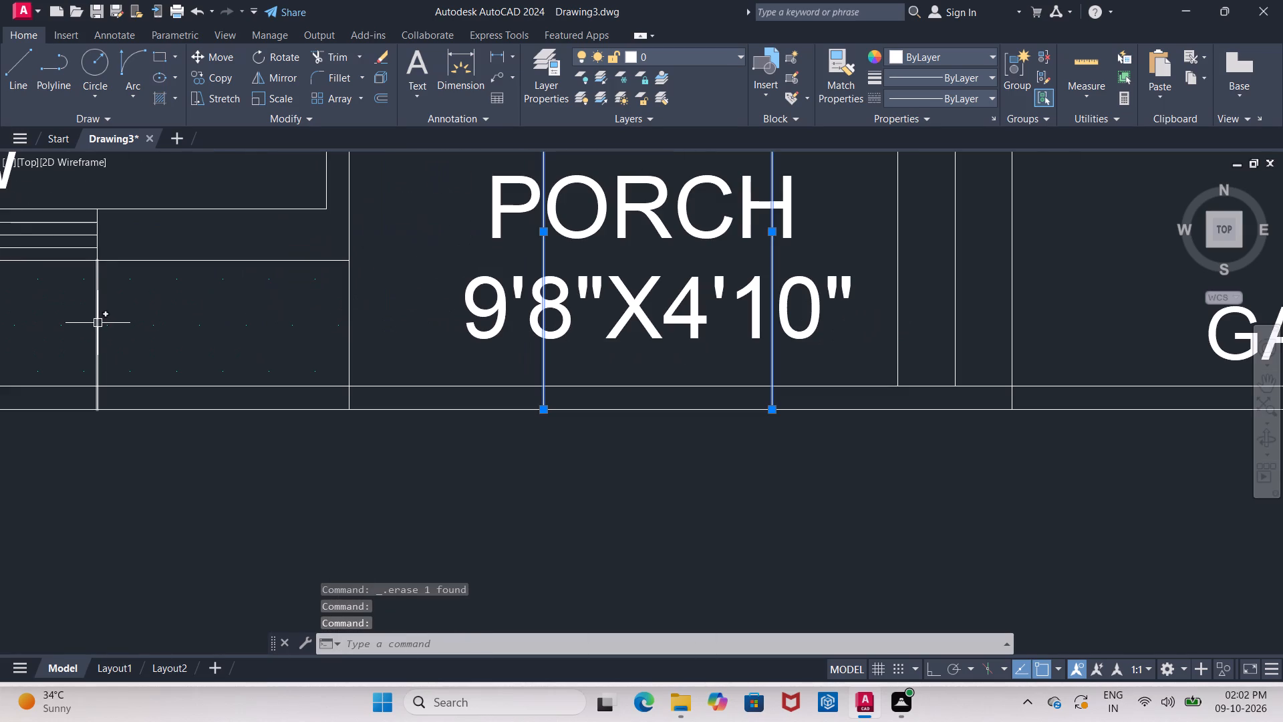
click(98, 323)
scroll(99, 320, down, 2)
middle_drag(100, 320, 239, 302)
scroll(170, 303, up, 1)
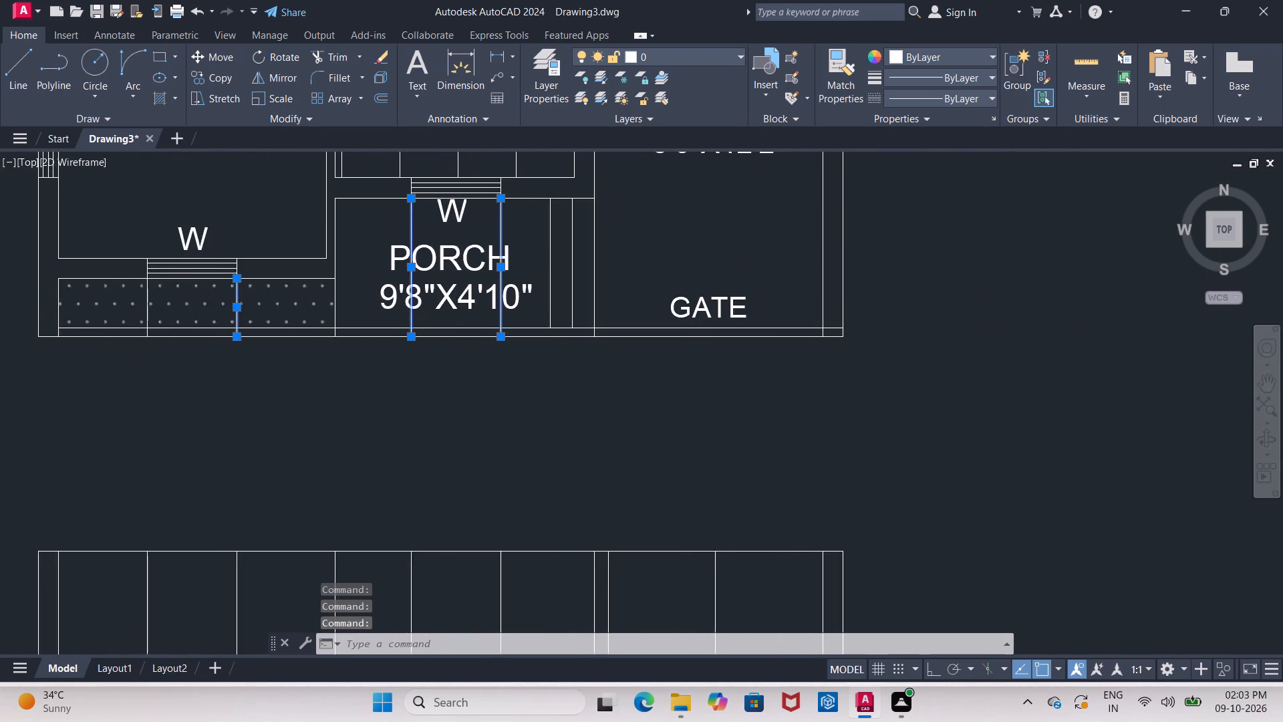
scroll(169, 303, up, 1)
click(114, 291)
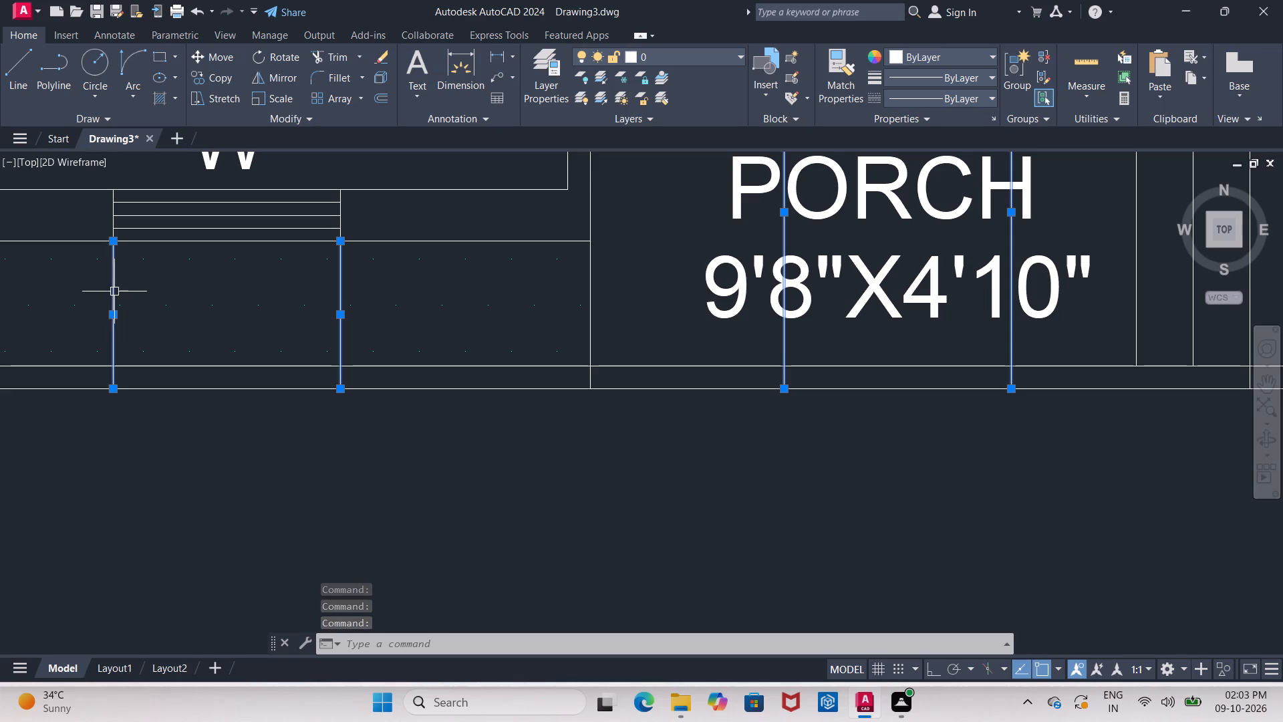
key(Delete)
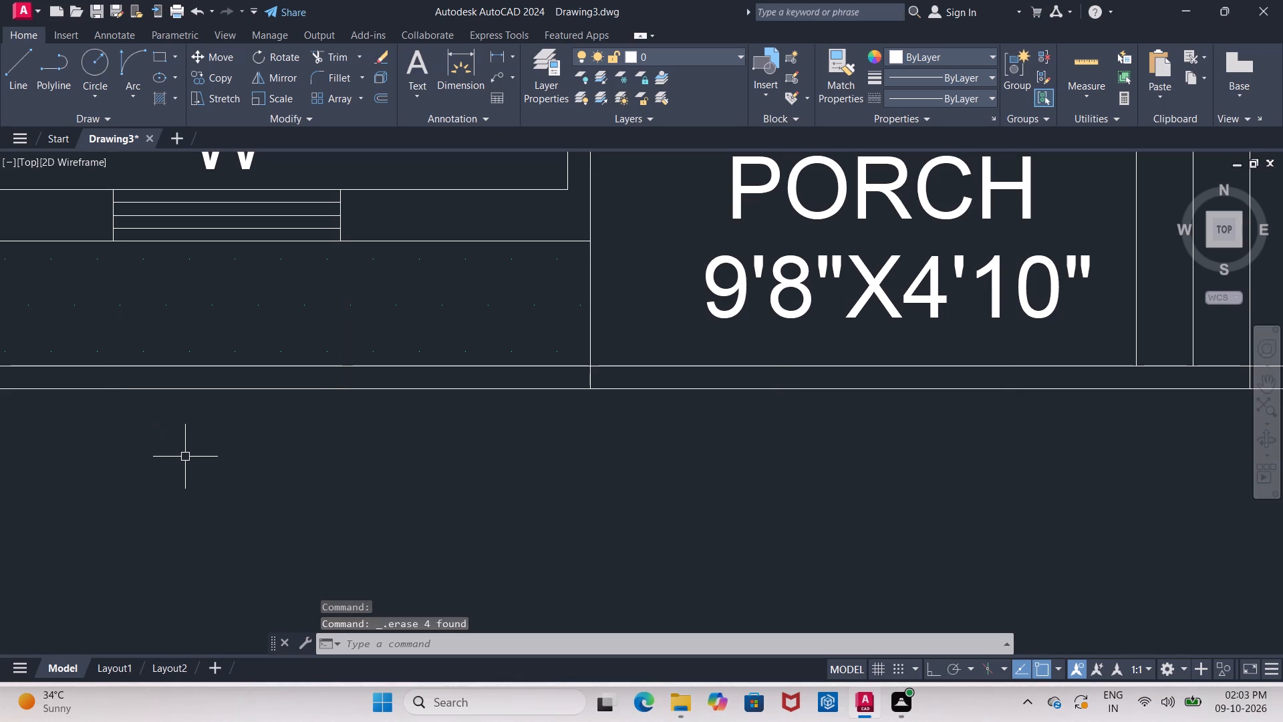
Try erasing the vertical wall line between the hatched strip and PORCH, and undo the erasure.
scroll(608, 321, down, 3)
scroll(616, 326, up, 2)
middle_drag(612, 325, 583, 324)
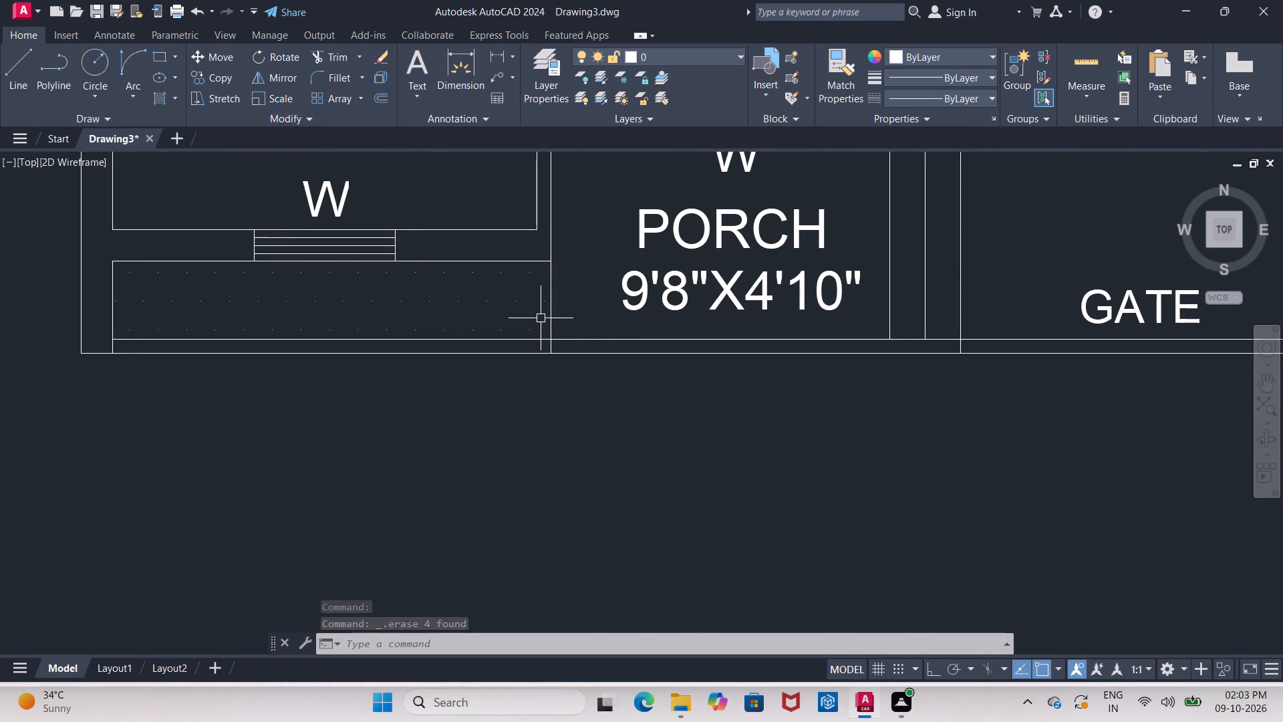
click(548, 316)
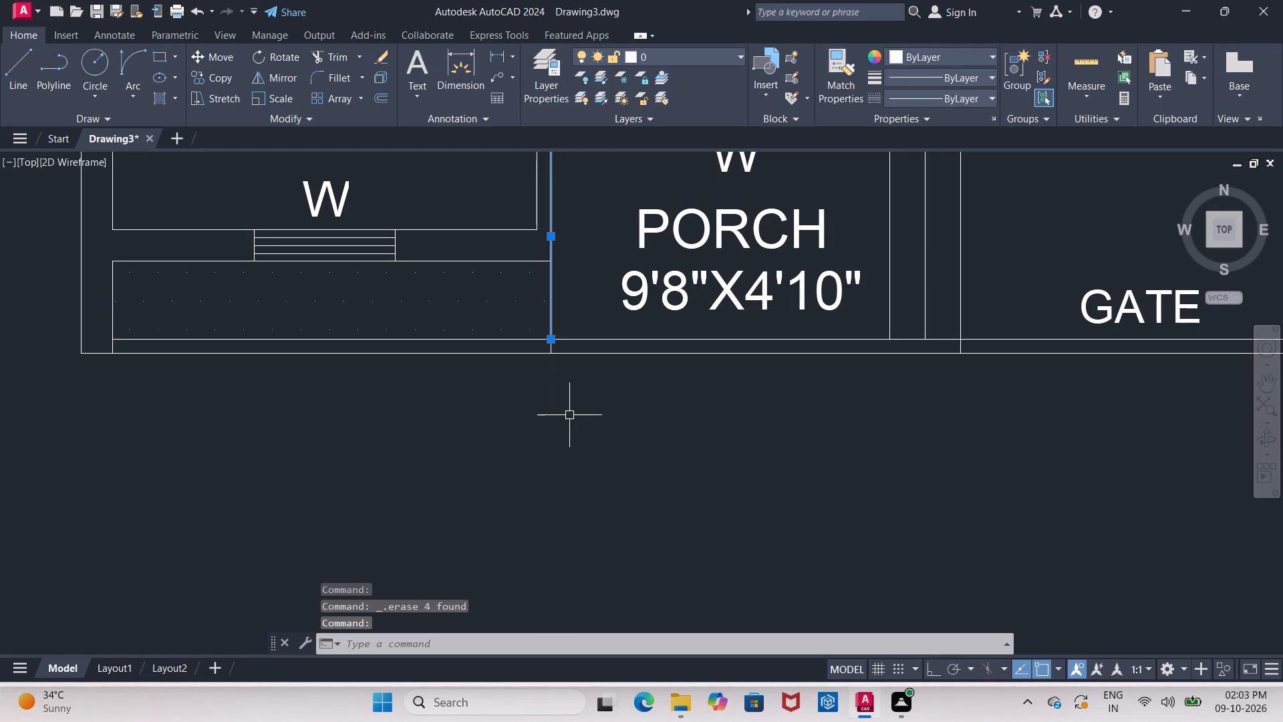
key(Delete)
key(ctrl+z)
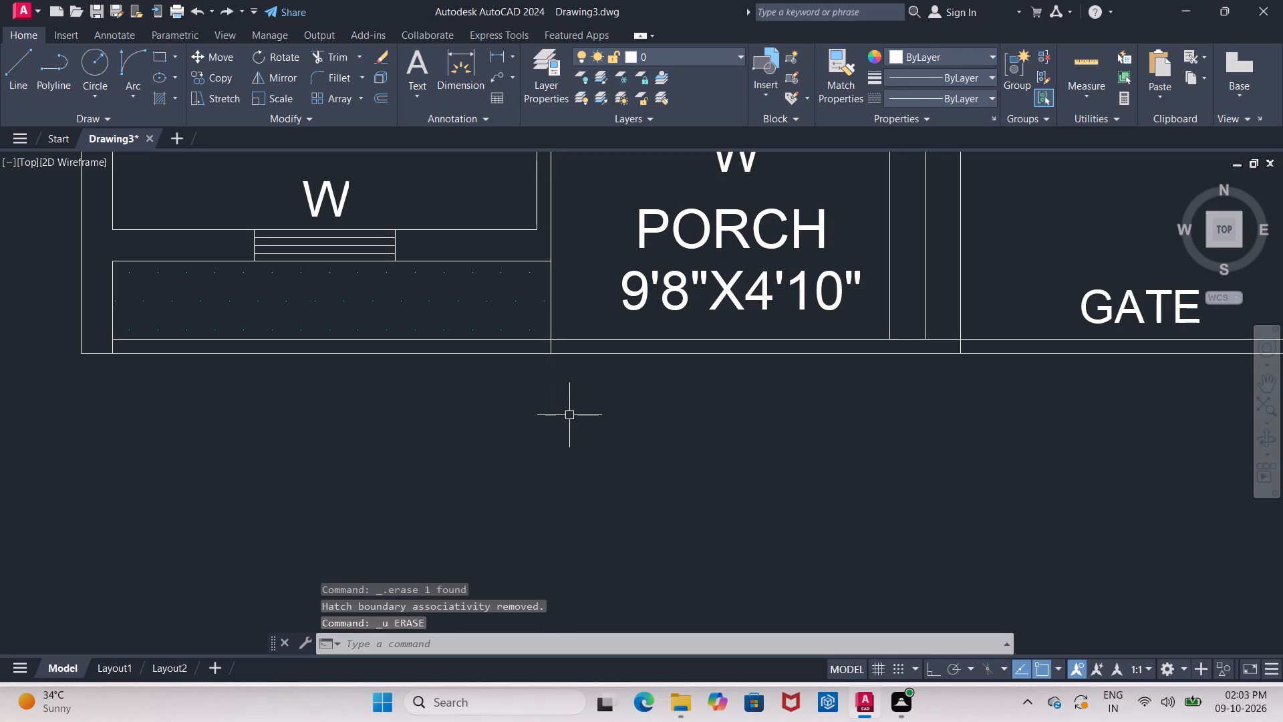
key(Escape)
Trim the three ray stubs crossing the plan's front wall at PARKING's porch-side wall, the PORCH–hatched strip wall line, and the hatched strip's outer end.
text(TR)
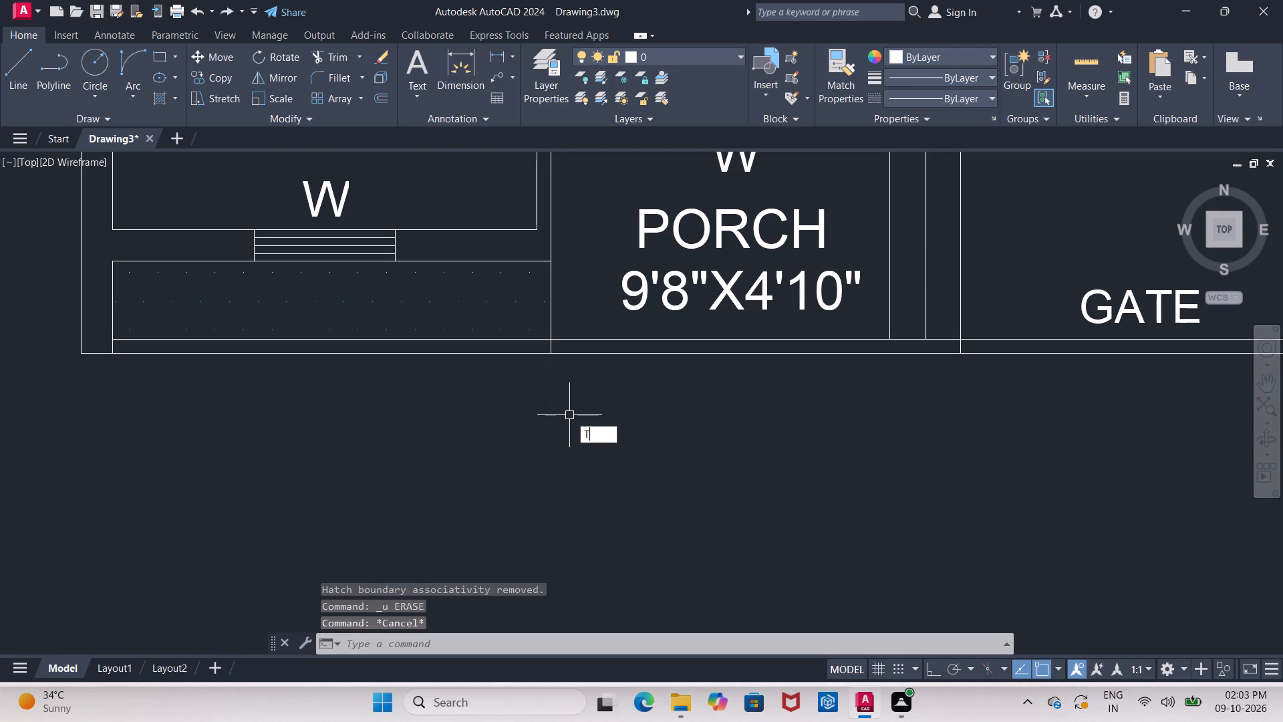
key(Return)
key(Return)
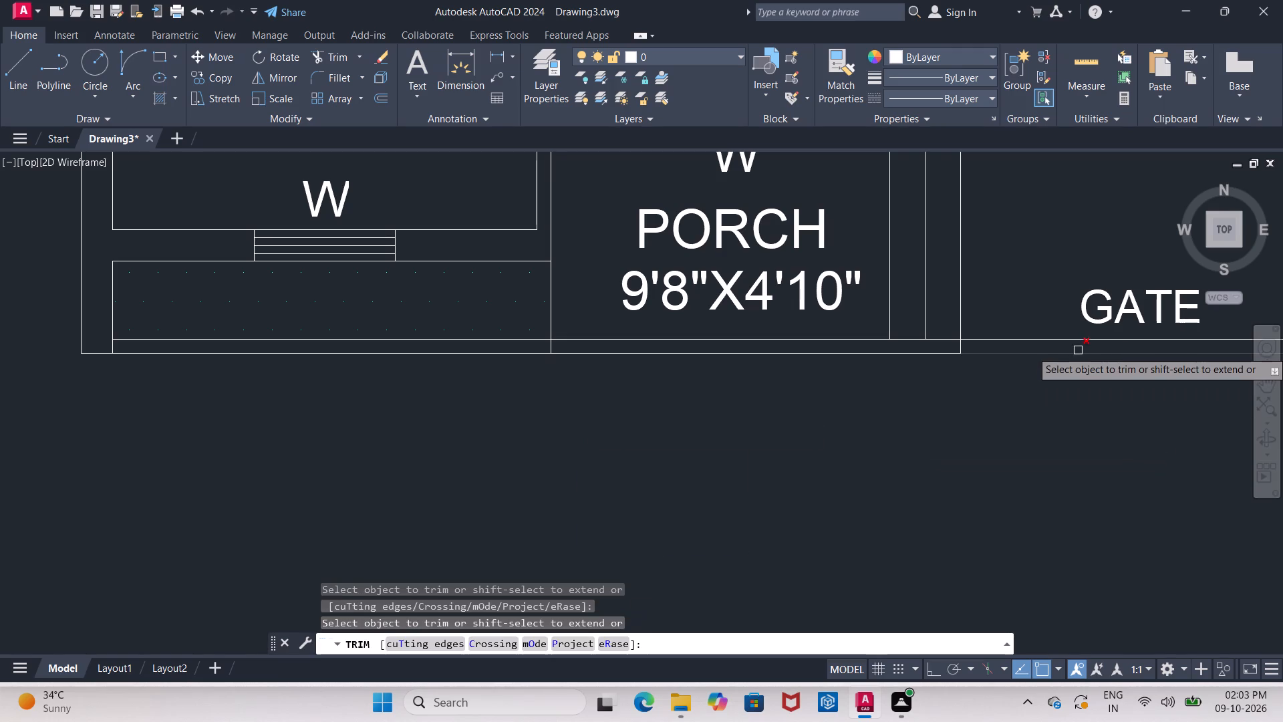
scroll(1024, 346, up, 2)
click(855, 346)
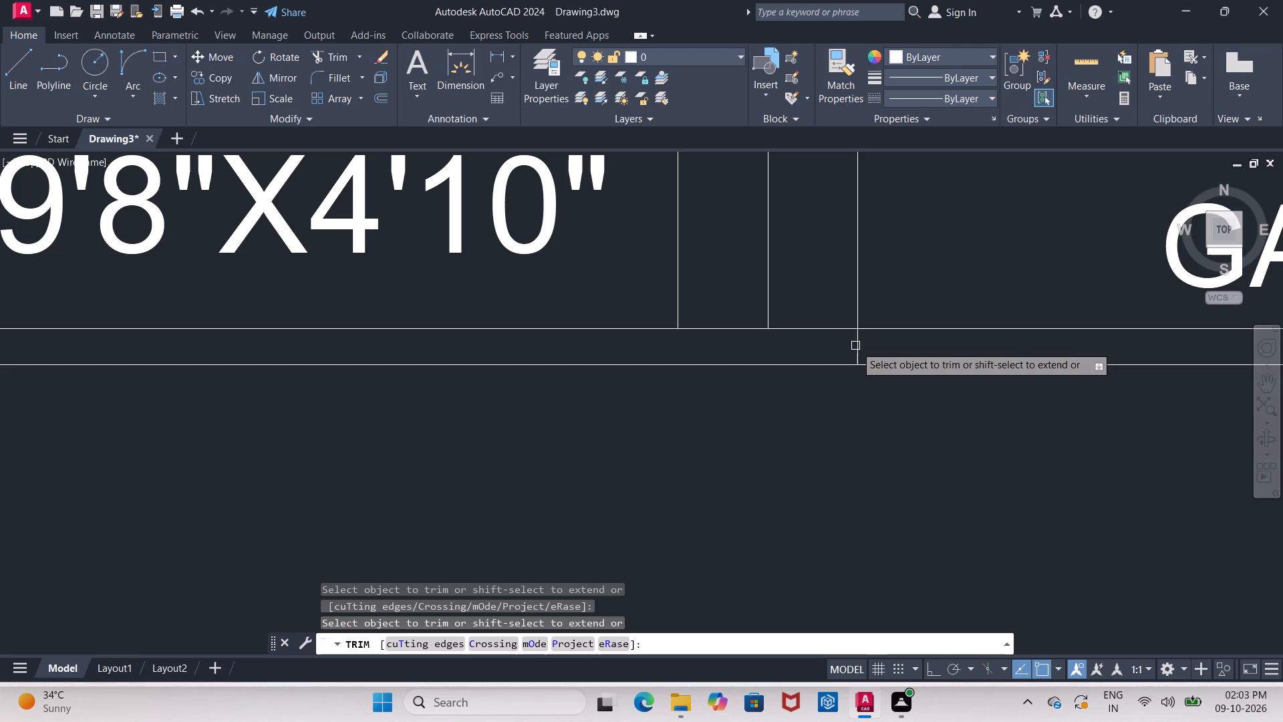
click(861, 346)
scroll(861, 346, down, 2)
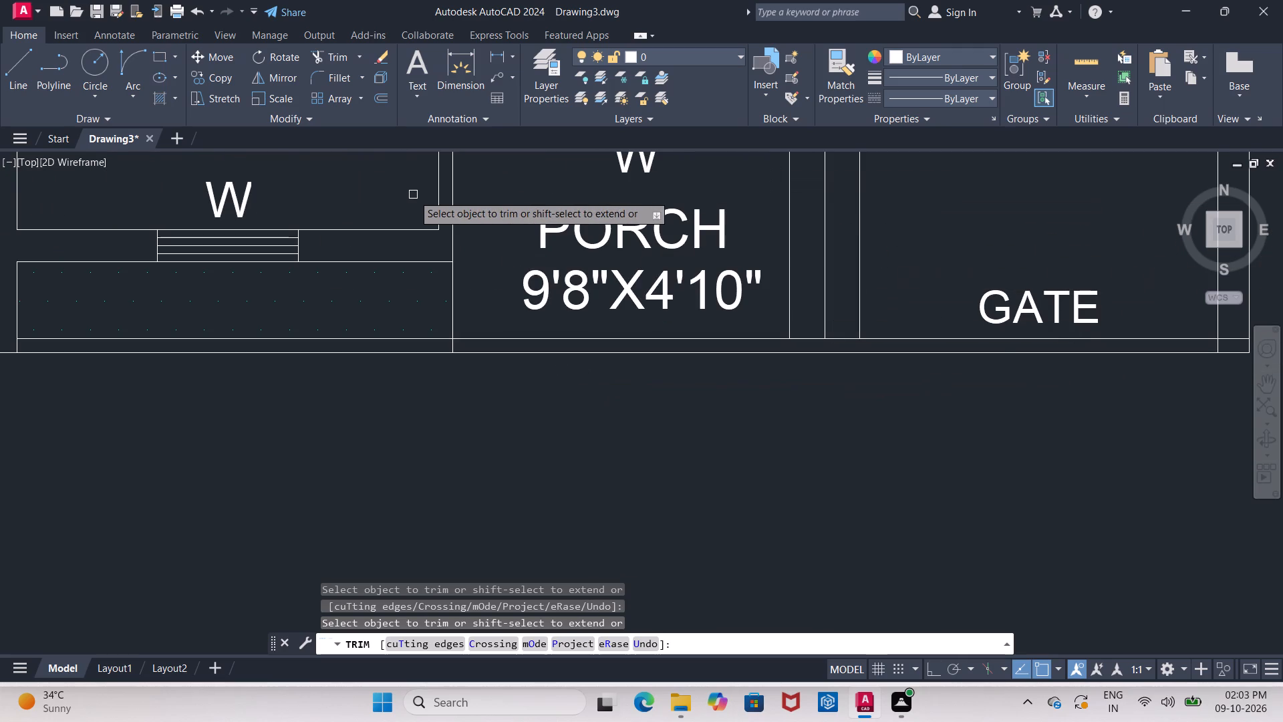
scroll(390, 359, up, 2)
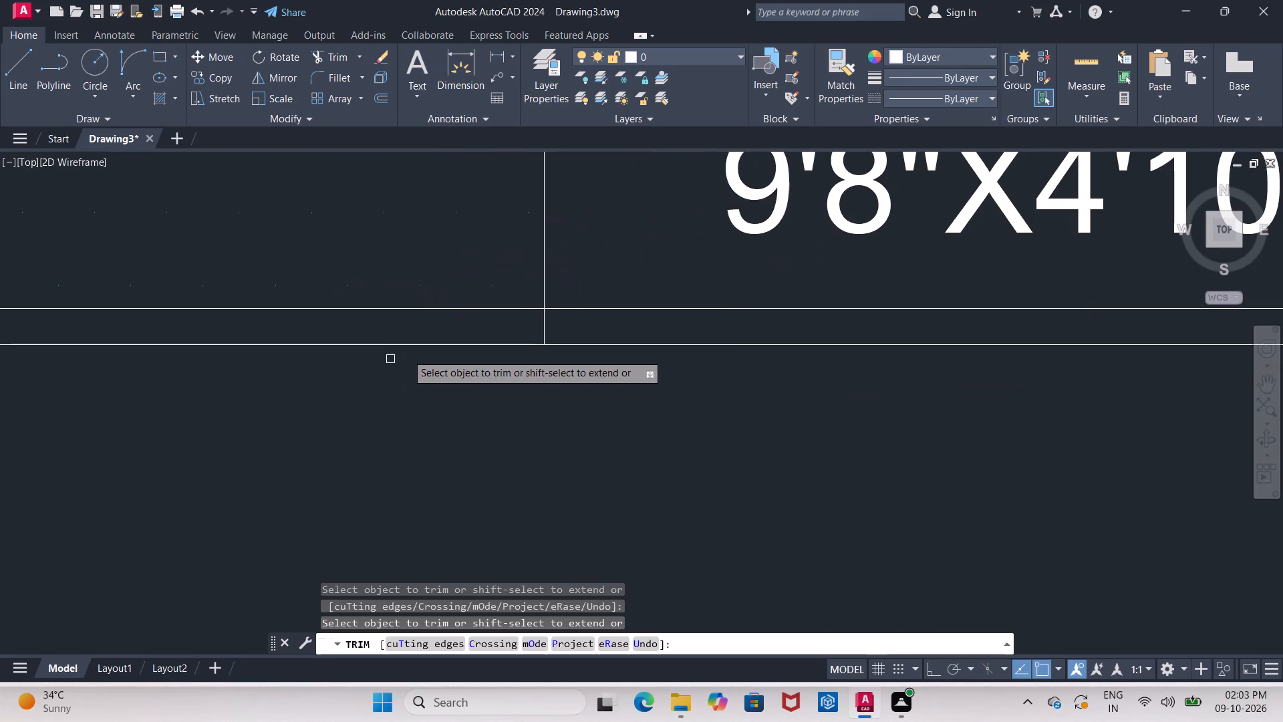
click(545, 323)
scroll(543, 330, down, 4)
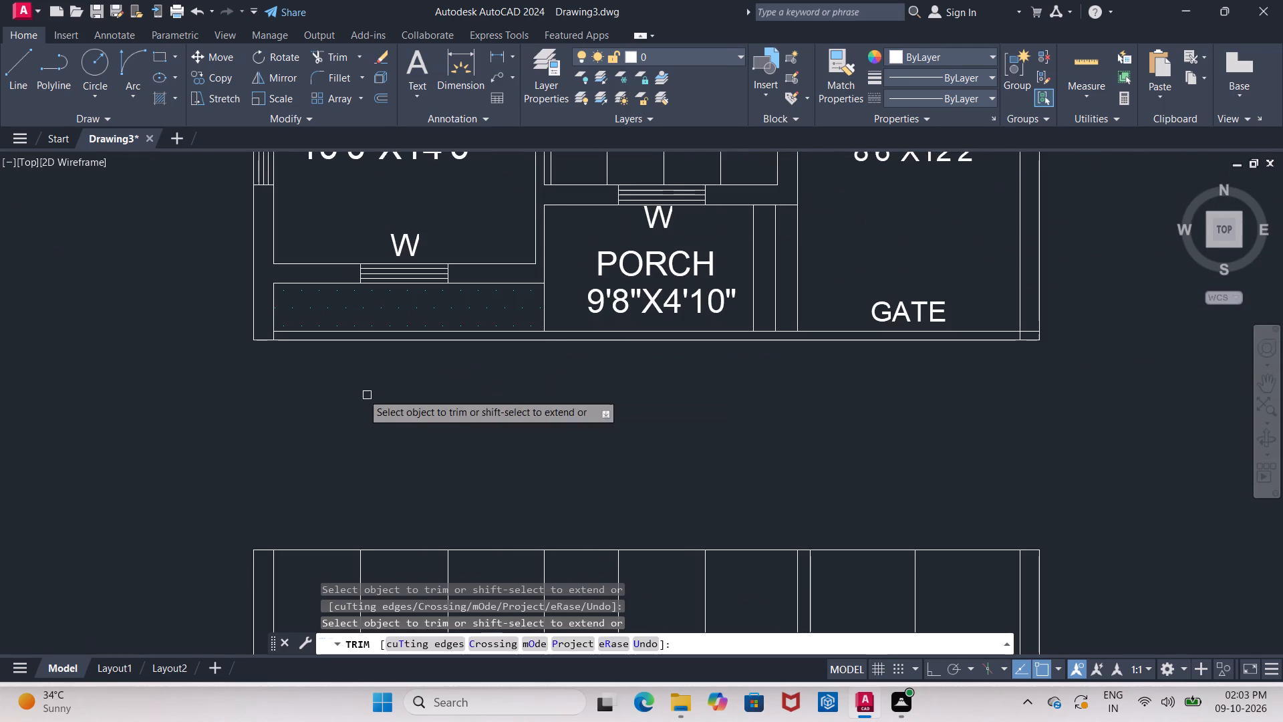
scroll(255, 346, up, 2)
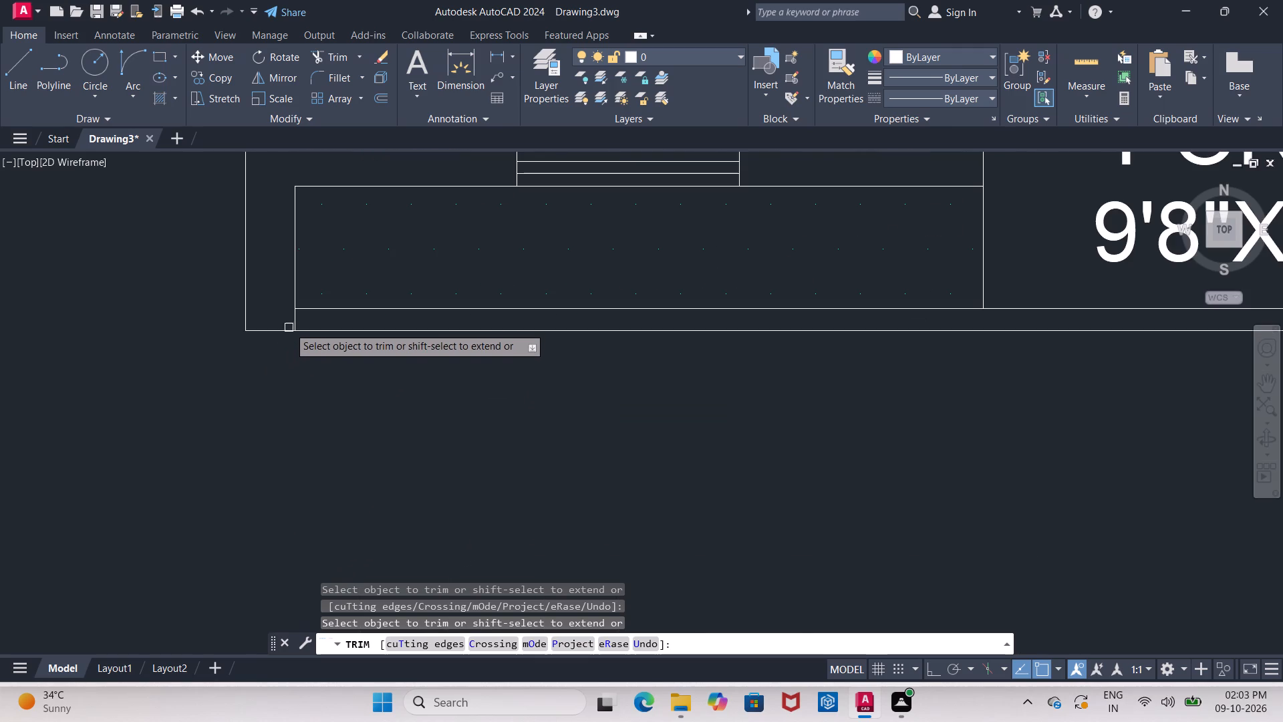
click(293, 322)
Trim the vertical and horizontal line stubs inside the front wall corner beside GATE, so the inner wall lines meet cleanly.
scroll(294, 344, down, 3)
scroll(355, 422, down, 1)
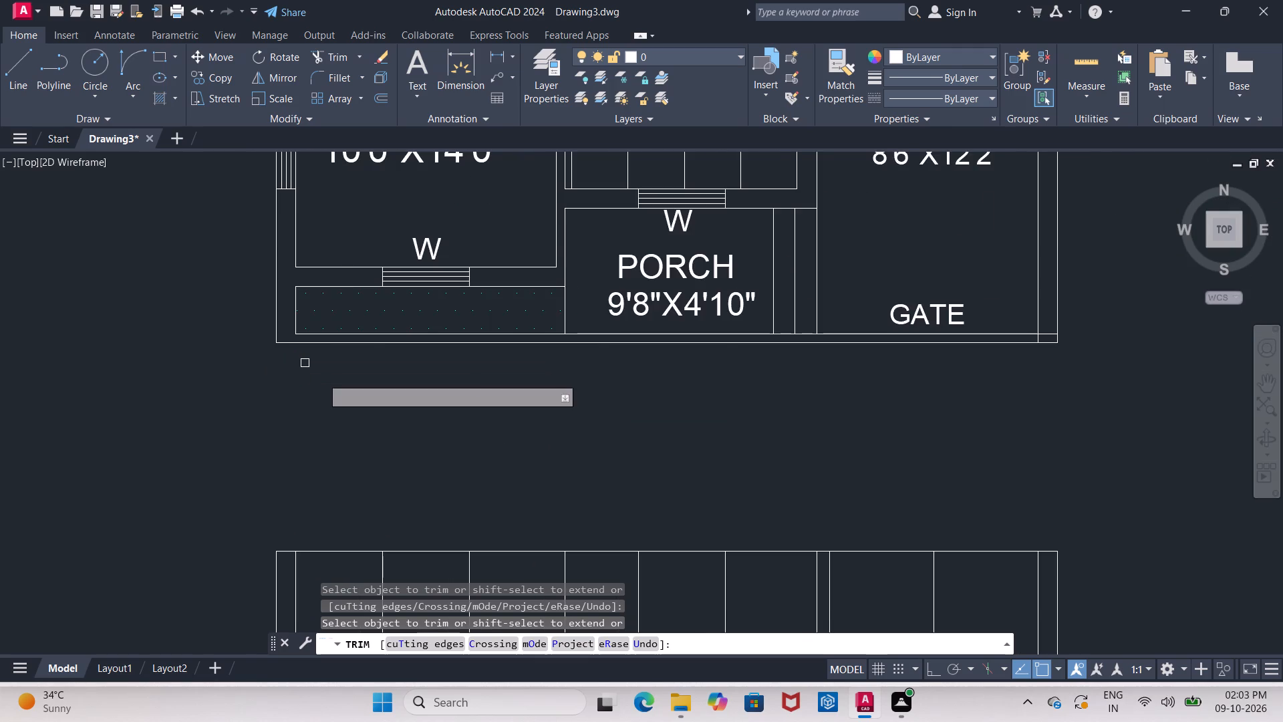
middle_drag(352, 421, 285, 405)
middle_drag(623, 372, 315, 388)
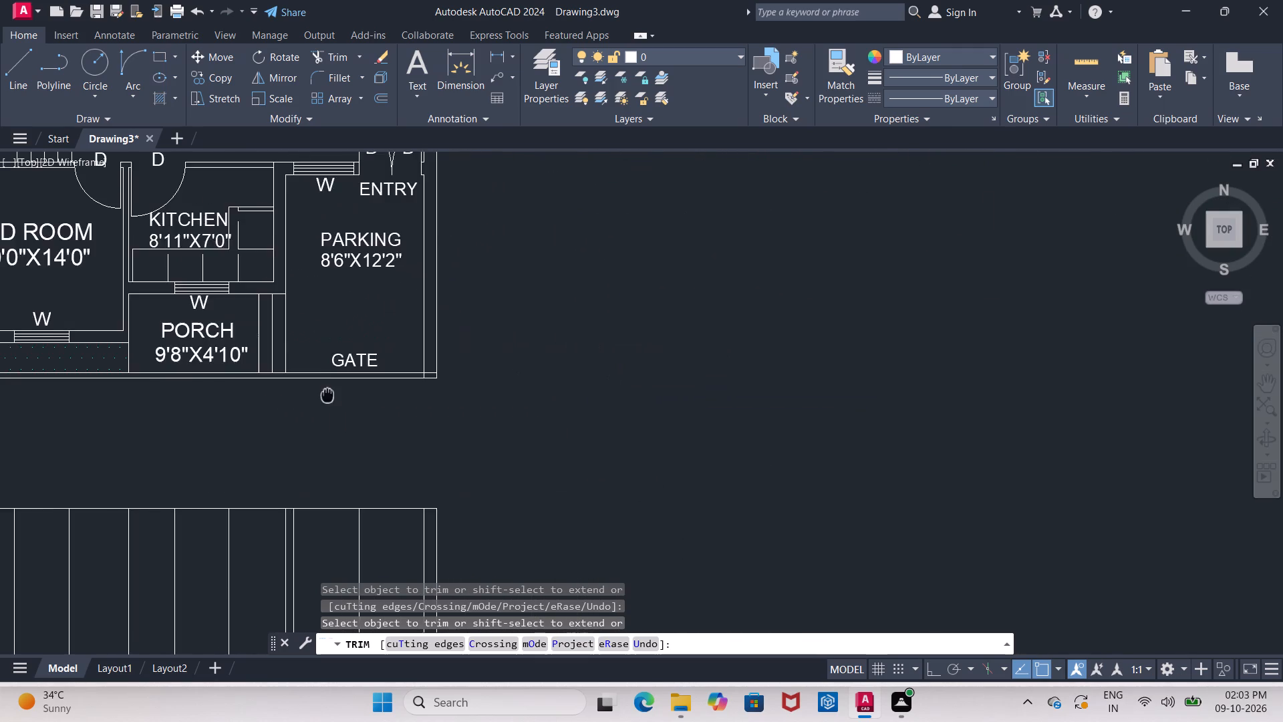
scroll(367, 369, up, 3)
click(527, 375)
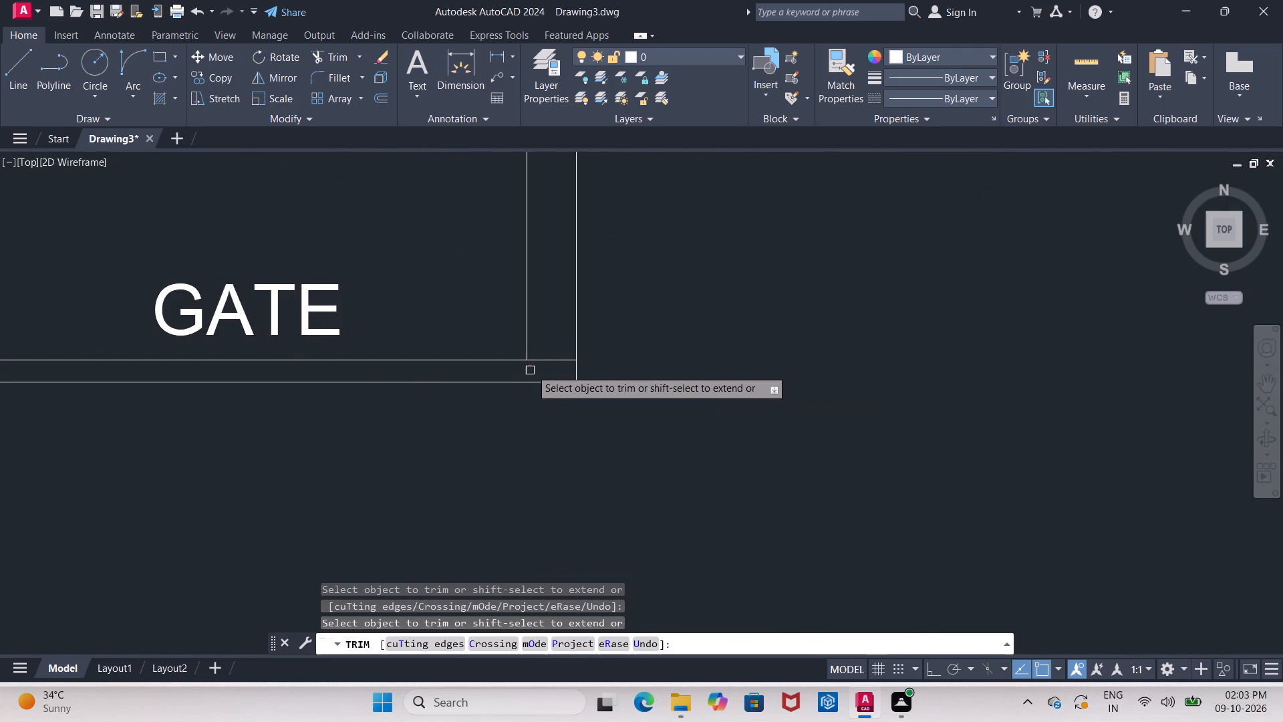
click(541, 359)
scroll(543, 358, down, 4)
middle_drag(593, 411, 533, 250)
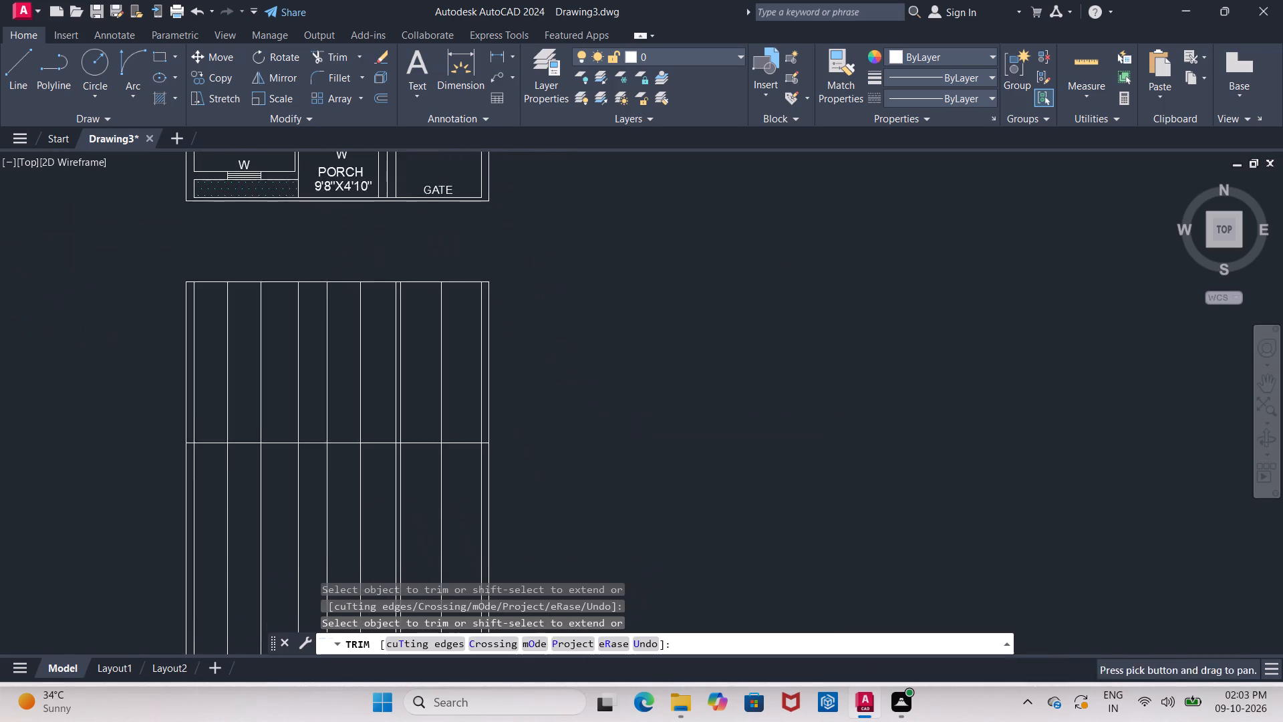
scroll(550, 273, down, 1)
middle_drag(551, 277, 542, 331)
middle_drag(561, 346, 543, 385)
scroll(561, 346, down, 1)
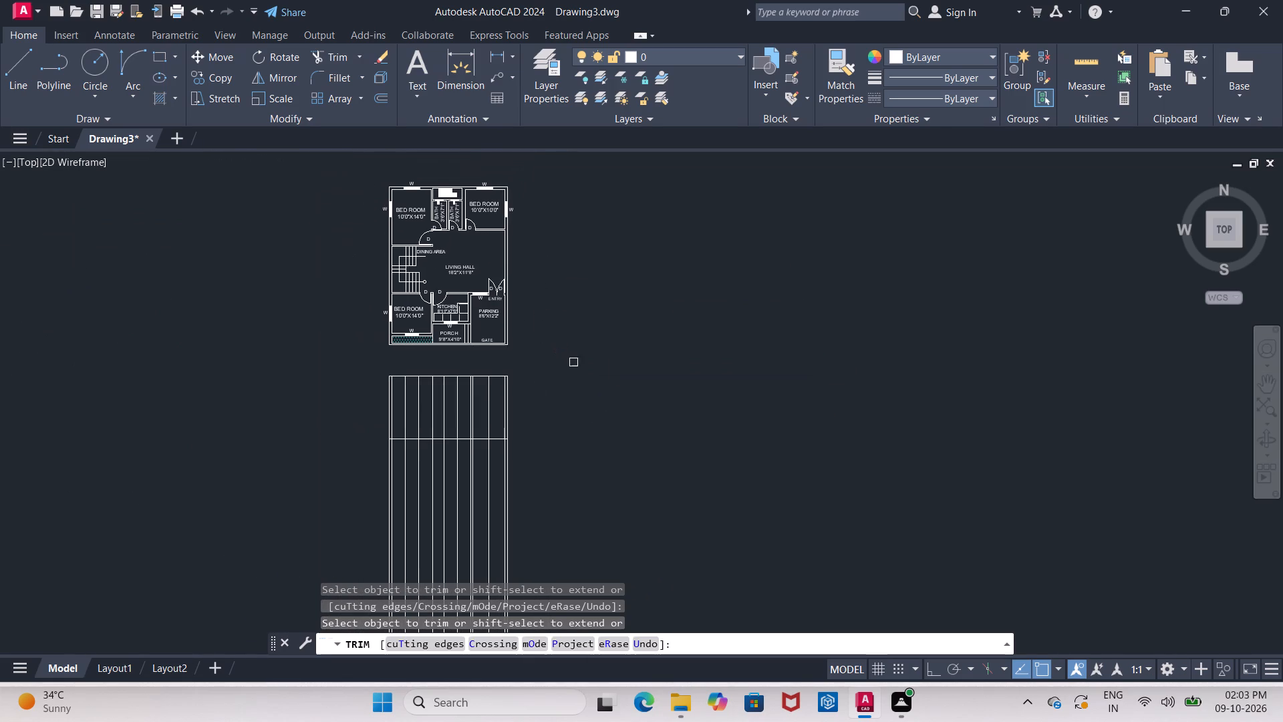
key(Escape)
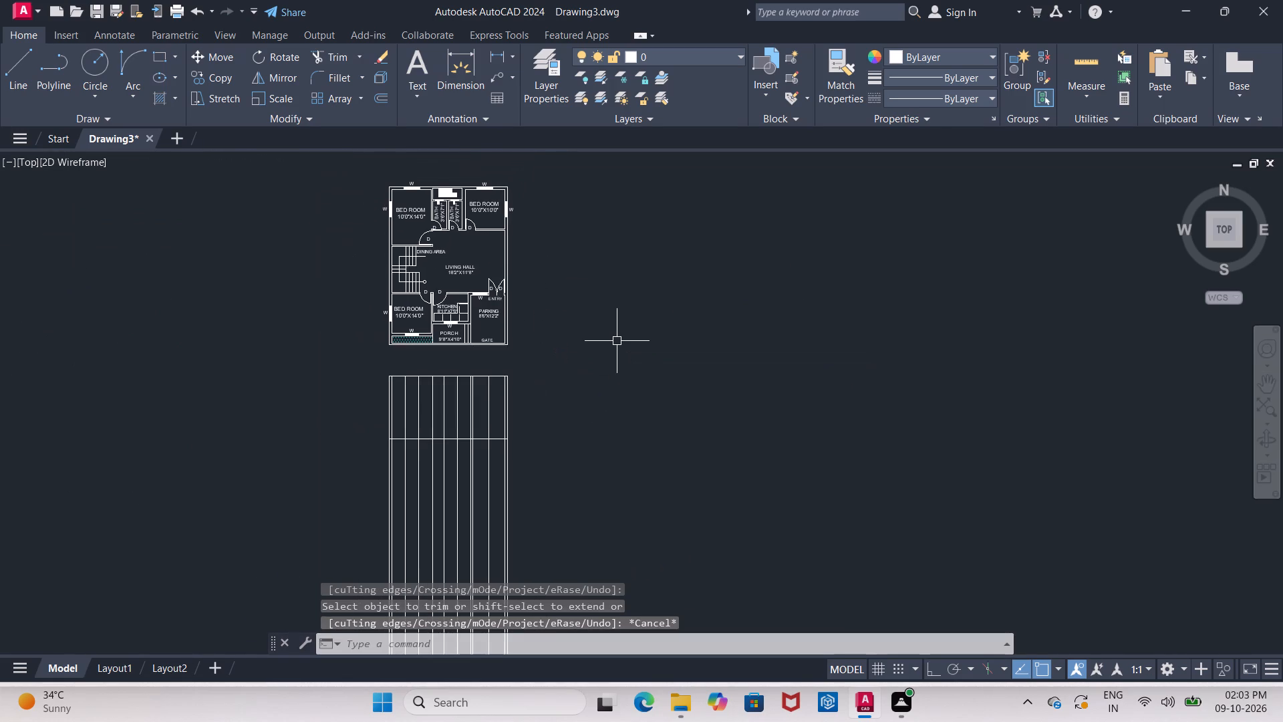
Save the Drawing3 file with the cleaned floor plan and elevation grid.
key(ctrl+s)
key(ctrl+a)
key(Escape)
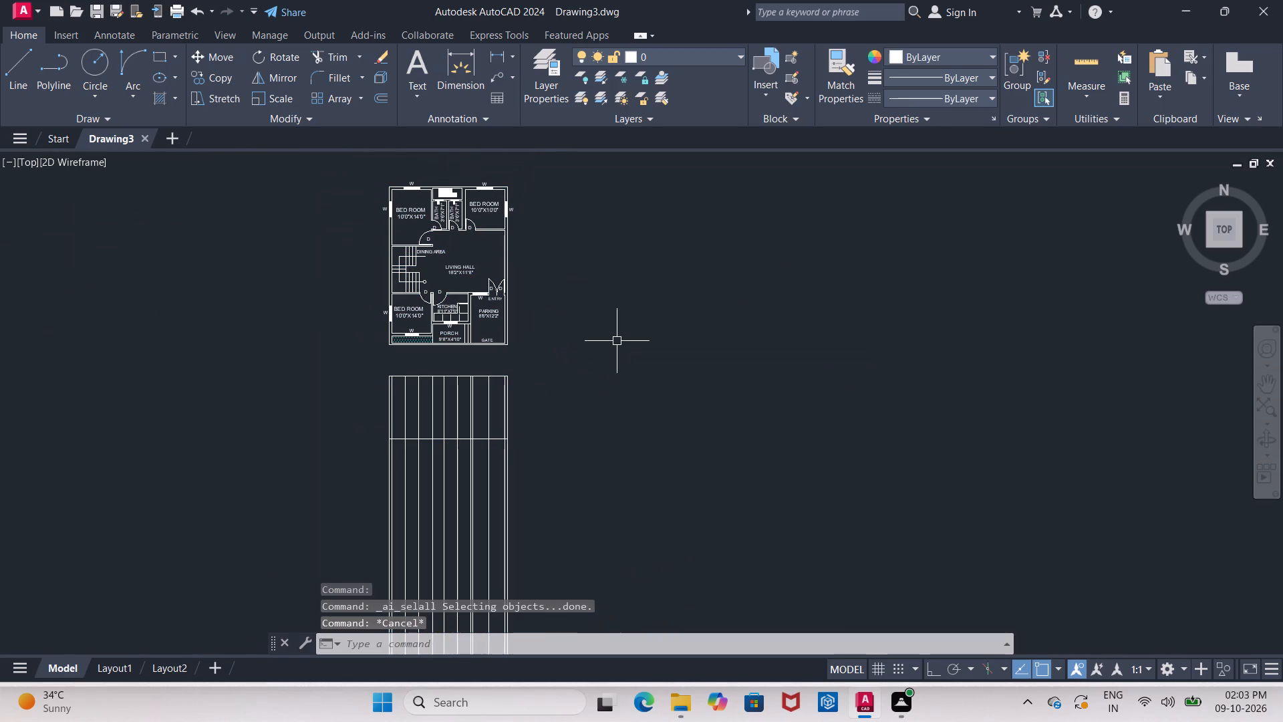
key(ctrl+s)
key(ctrl+s)
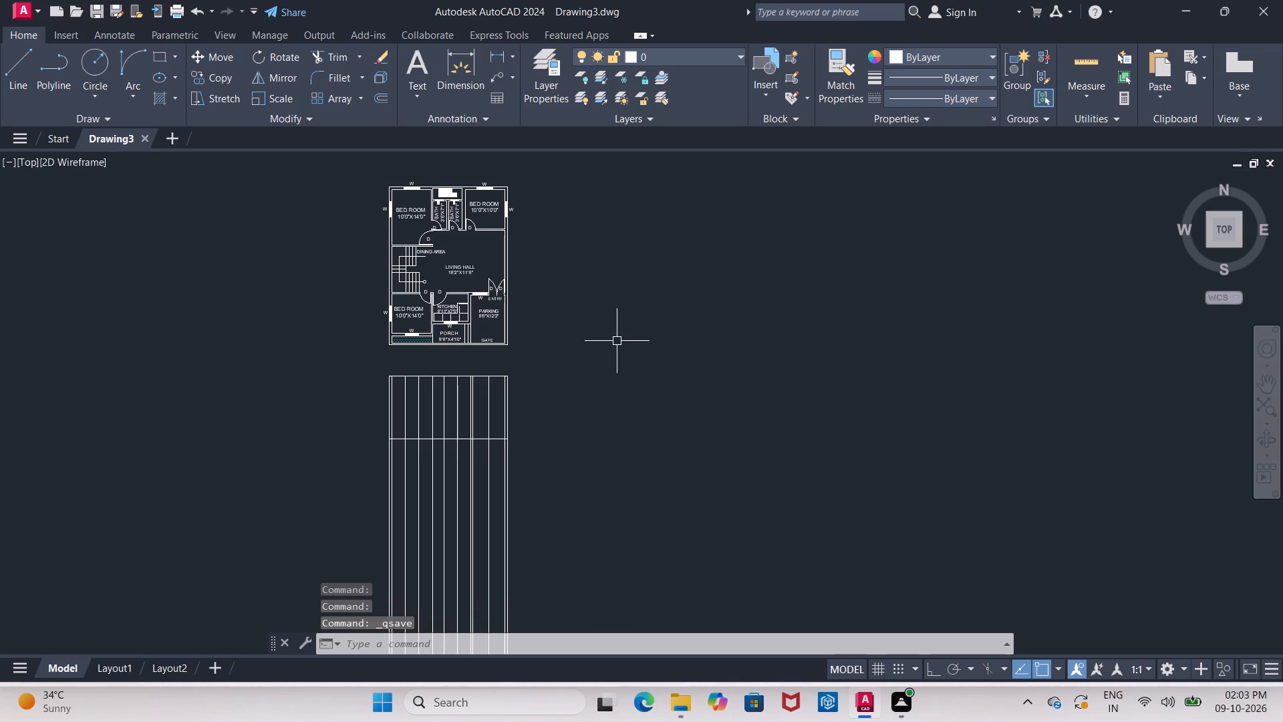
key(ctrl+s)
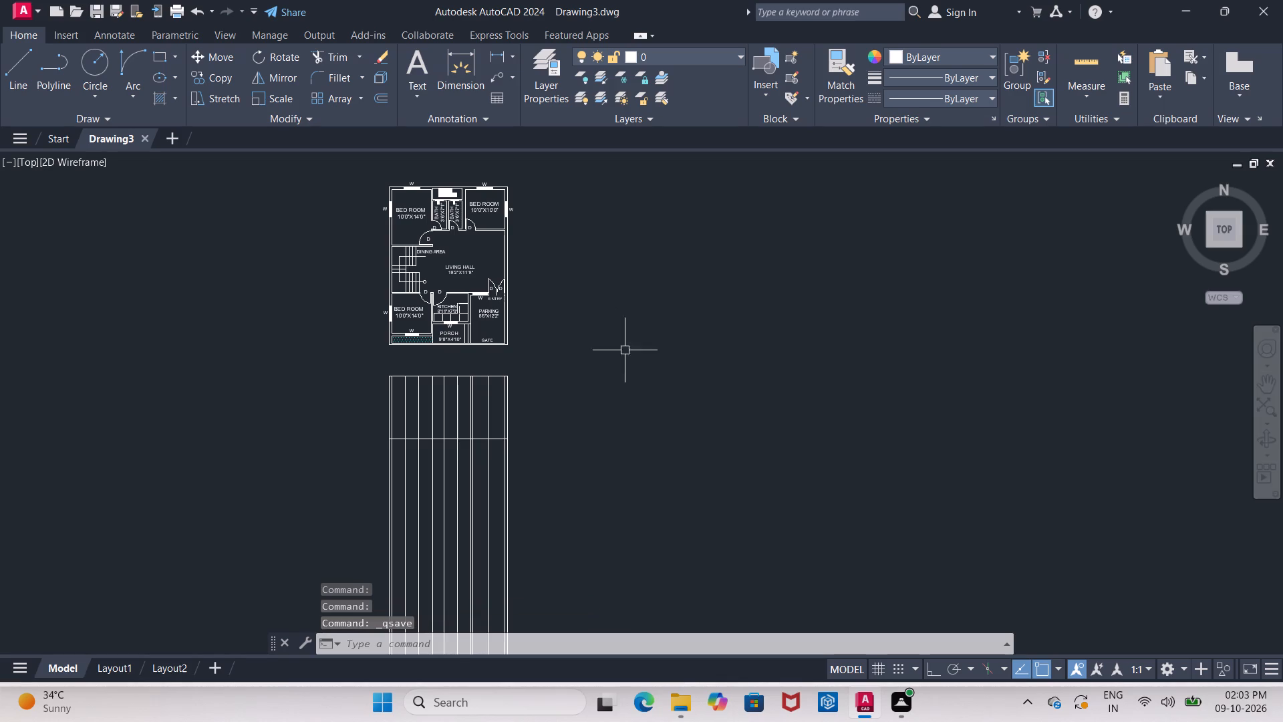